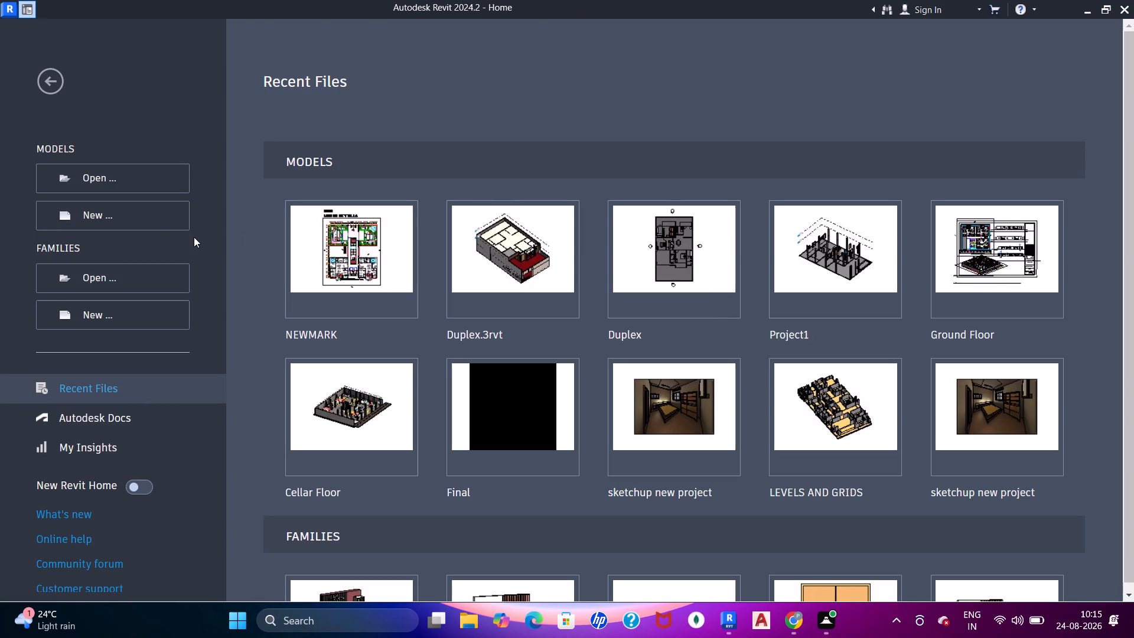
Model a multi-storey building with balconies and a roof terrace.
Create a new project file based on the Architectural Template.
left_click(169, 226)
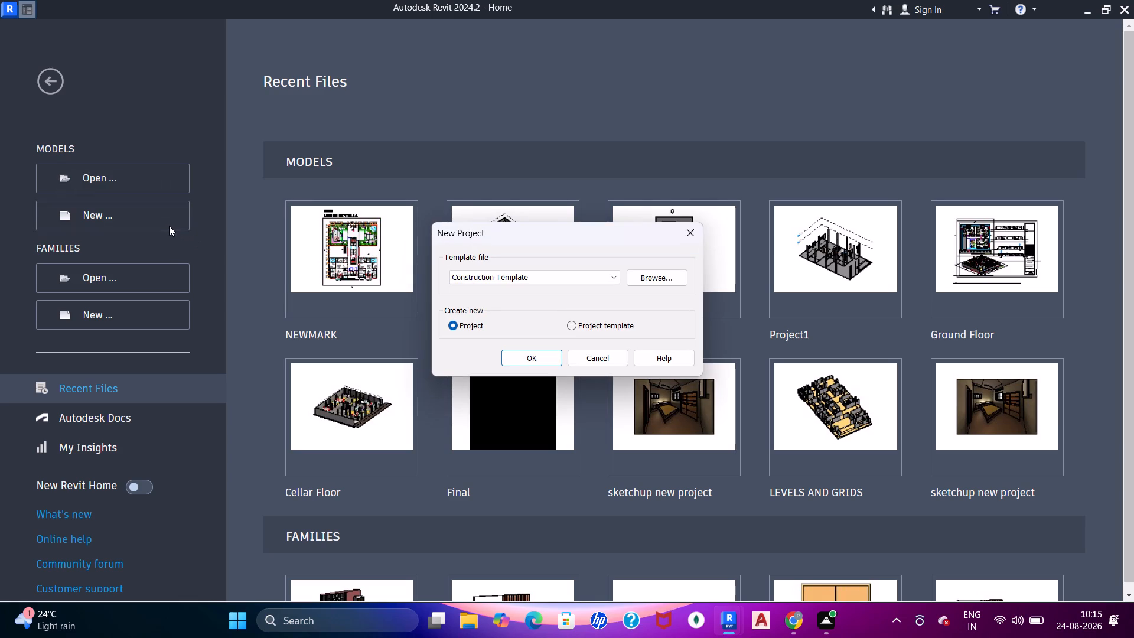
left_click(497, 281)
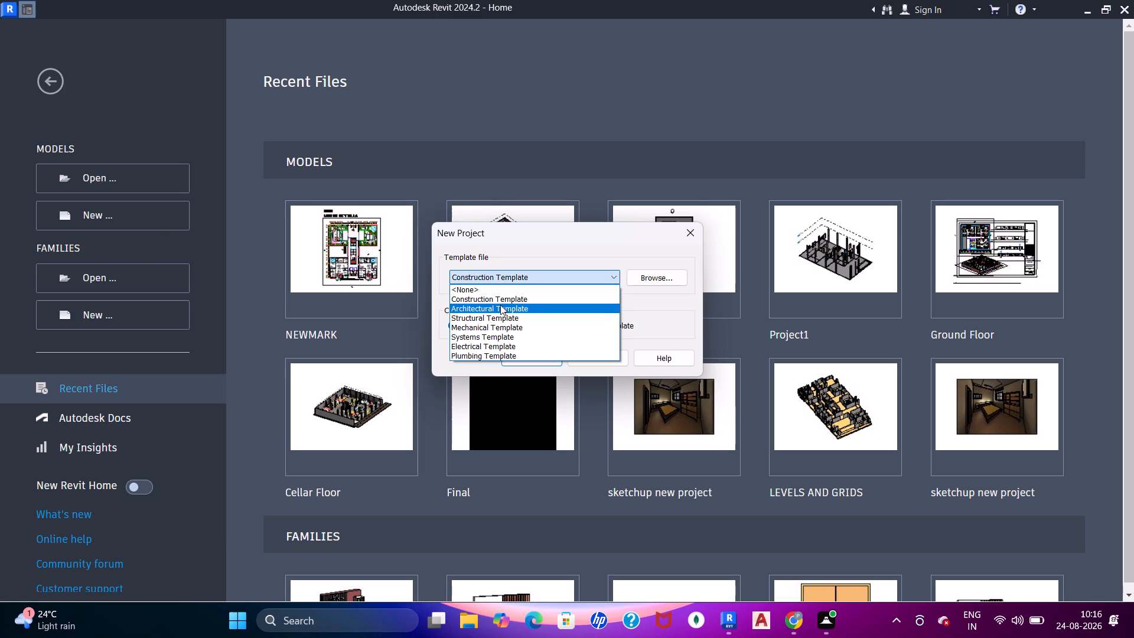
left_click(500, 305)
left_click(518, 361)
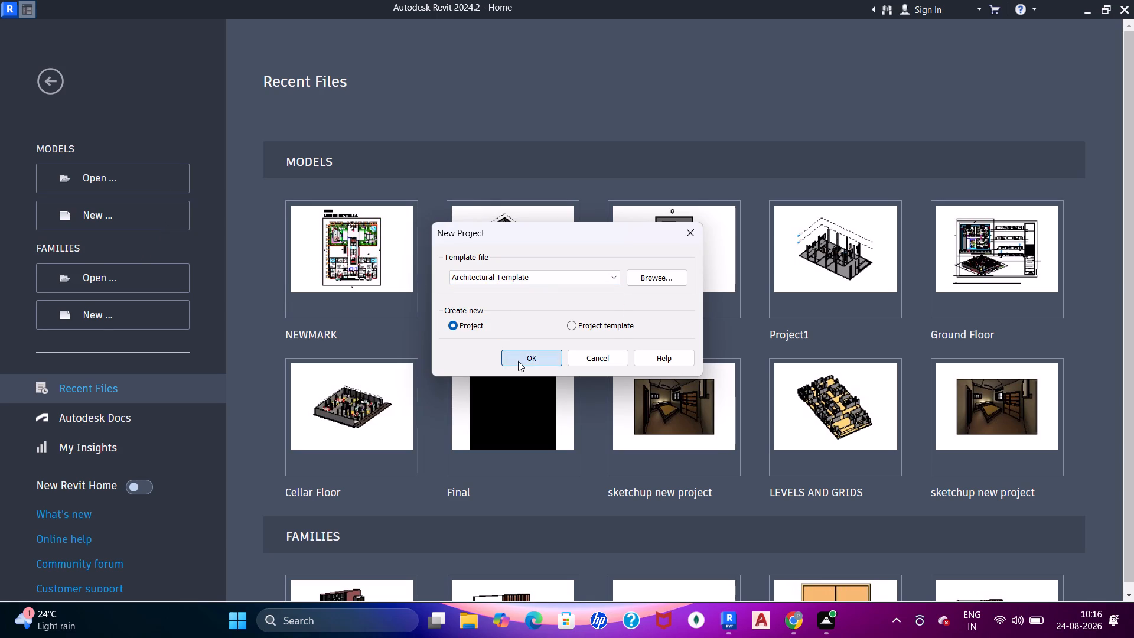
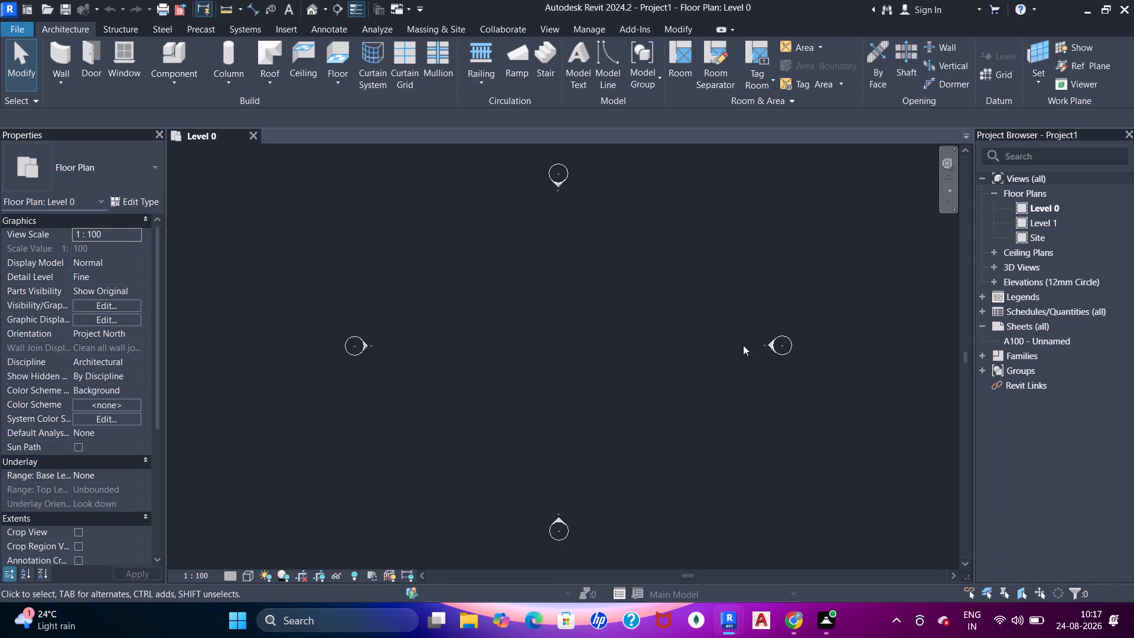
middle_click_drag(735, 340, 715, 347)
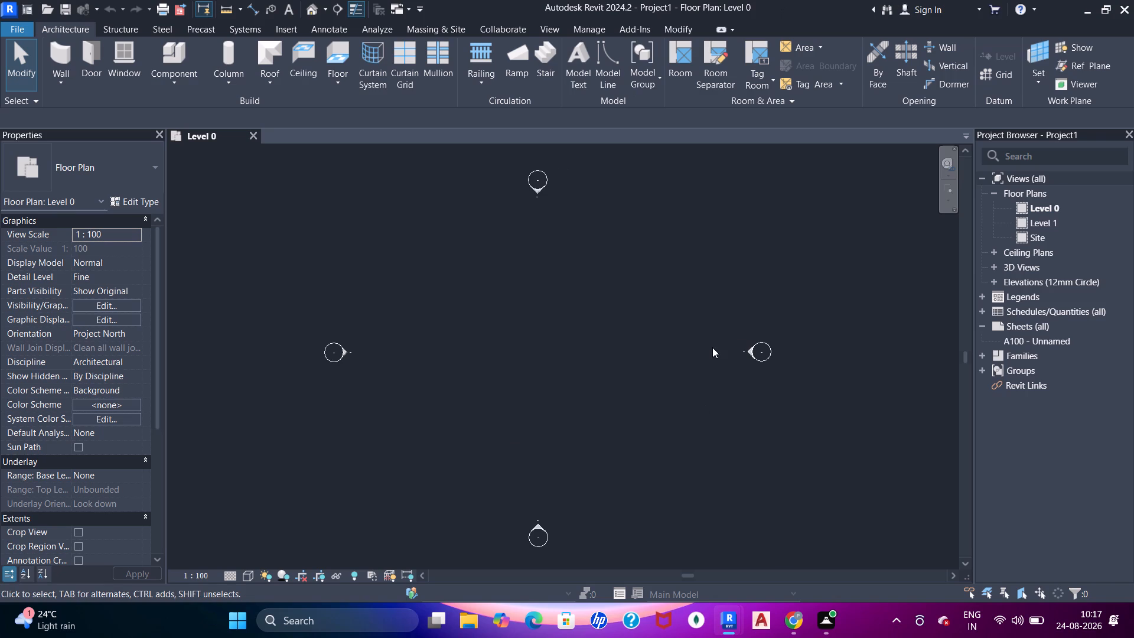
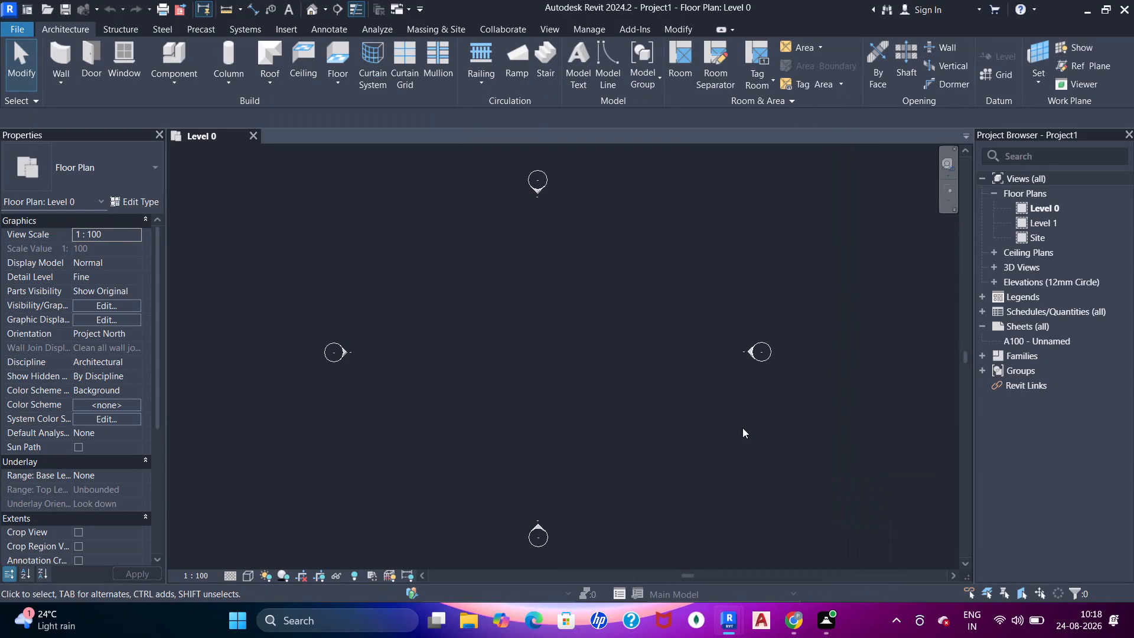
Examine the four elevation markers on the Level 0 floor plan by selecting them together as a group.
middle_click_drag(763, 409, 739, 470)
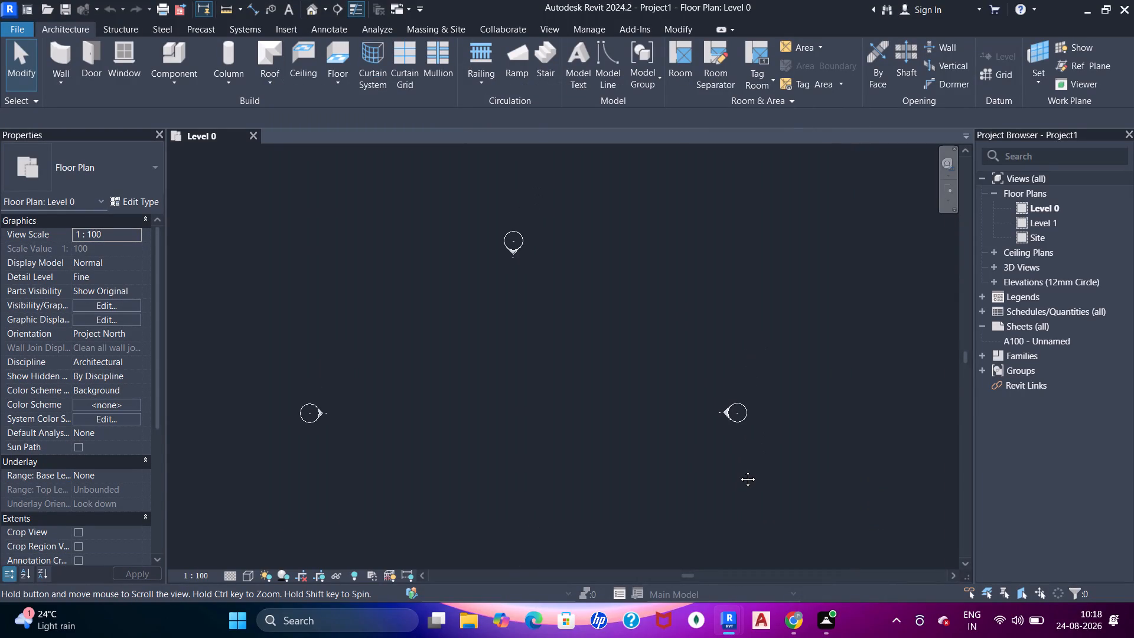
middle_click_drag(739, 470, 711, 364)
scroll(711, 364, "up", 3)
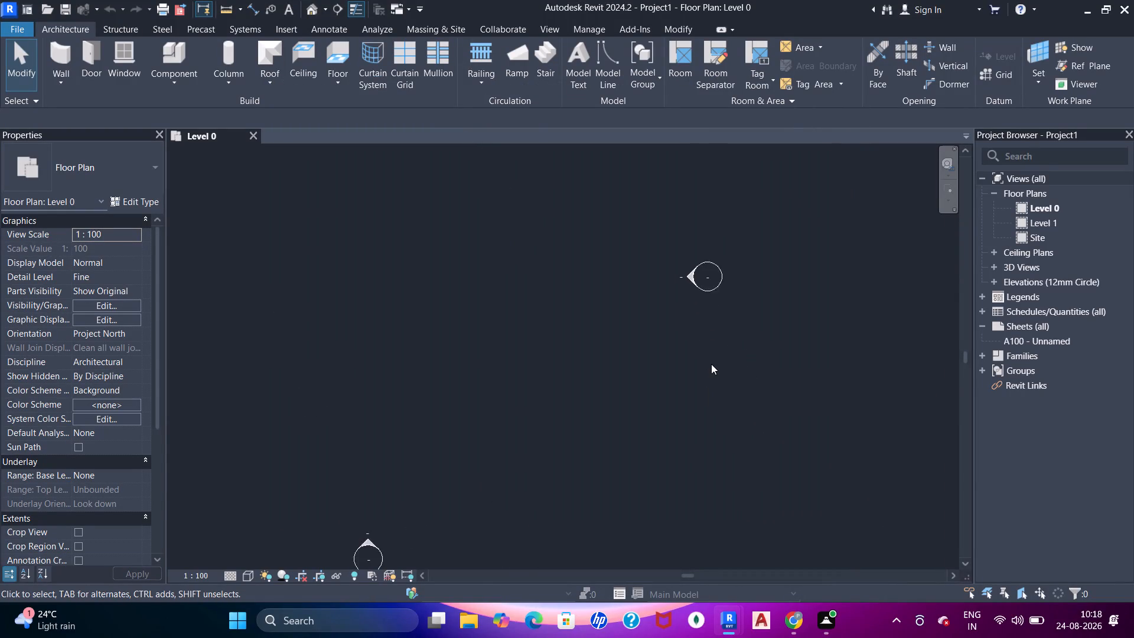
scroll(711, 364, "up", 1)
scroll(711, 364, "down", 6)
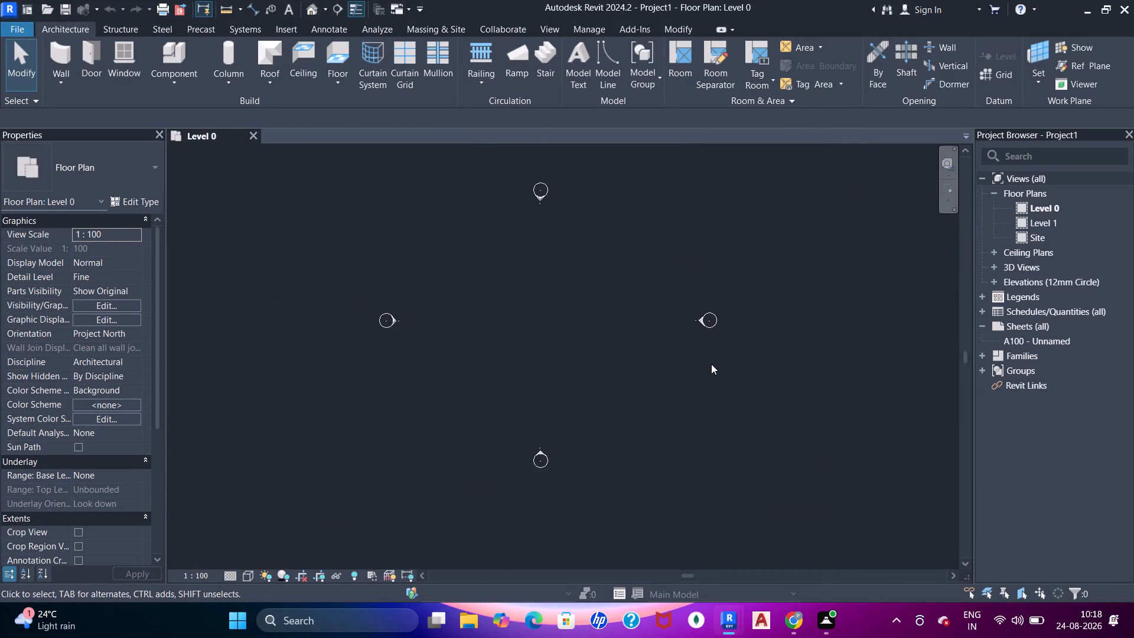
middle_click_drag(716, 368, 731, 411)
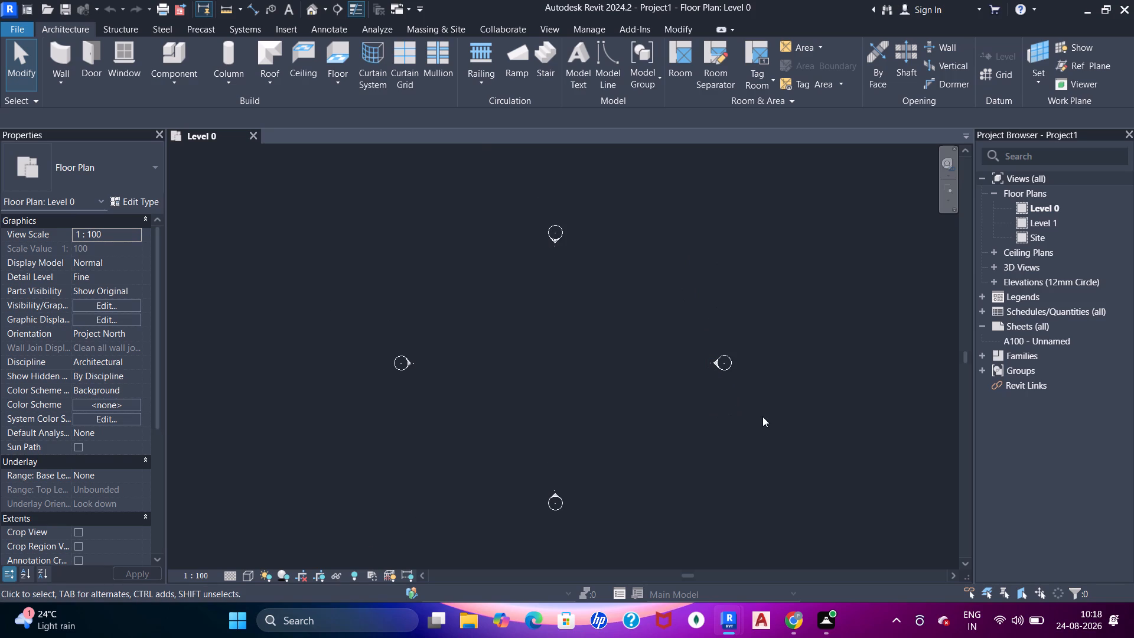
left_click_drag(762, 416, 313, 248)
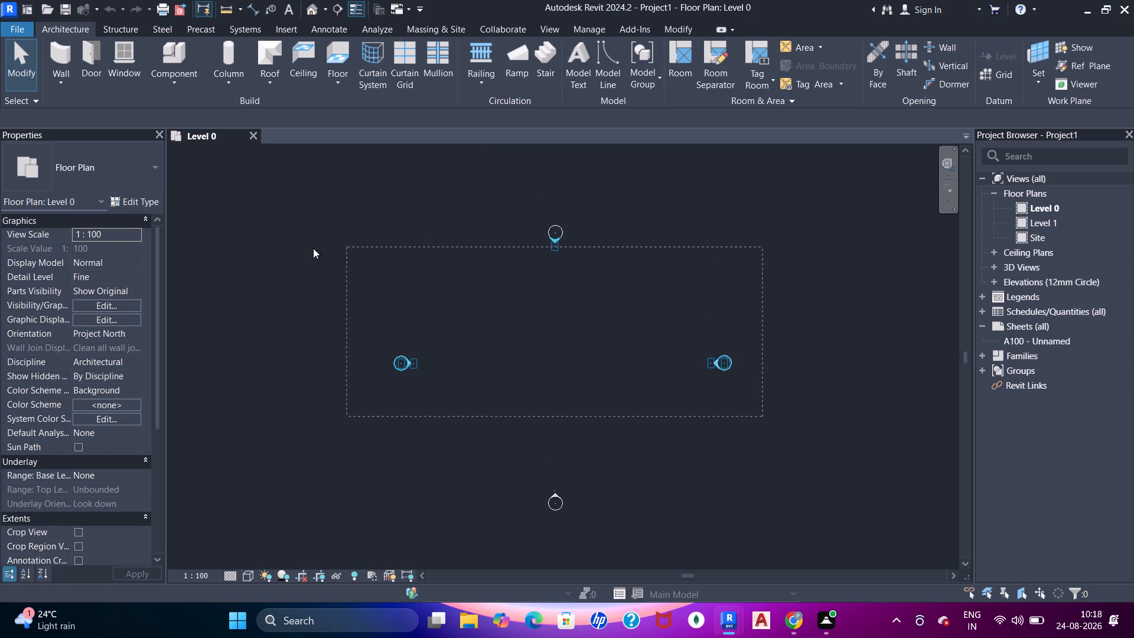
left_click_drag(313, 248, 291, 213)
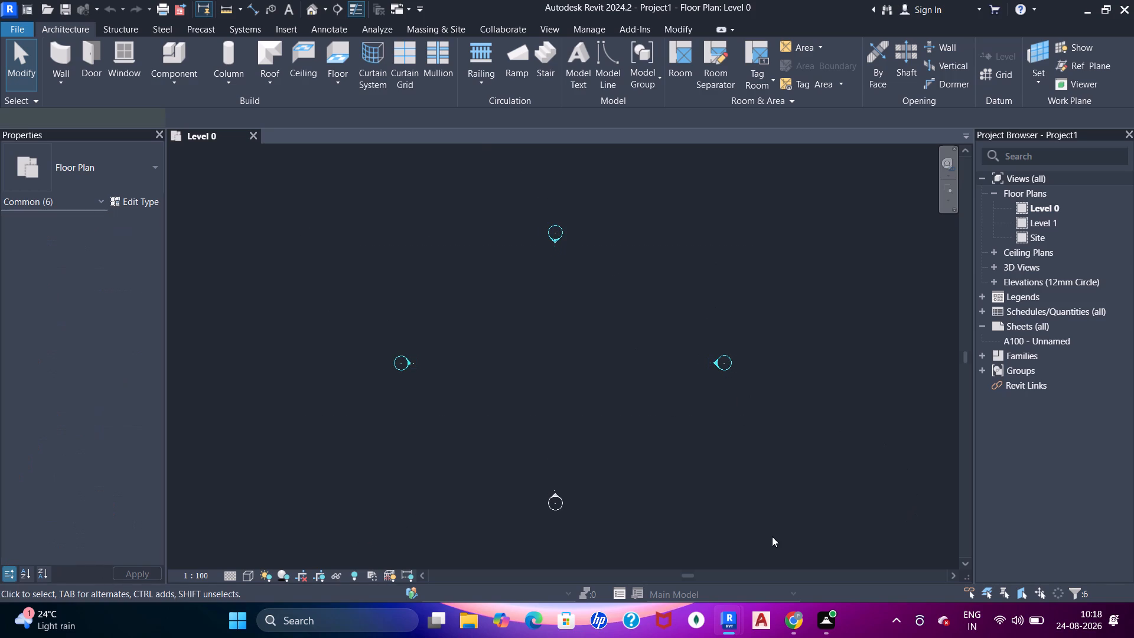
left_click_drag(872, 549, 440, 229)
left_click_drag(793, 150, 635, 452)
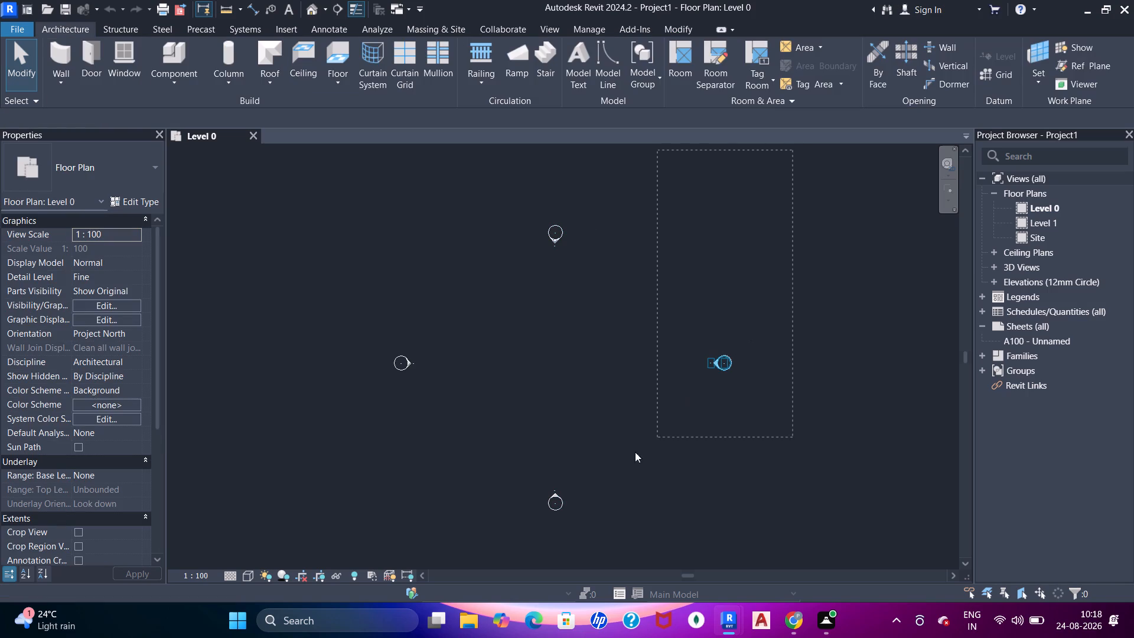
left_click_drag(635, 452, 392, 527)
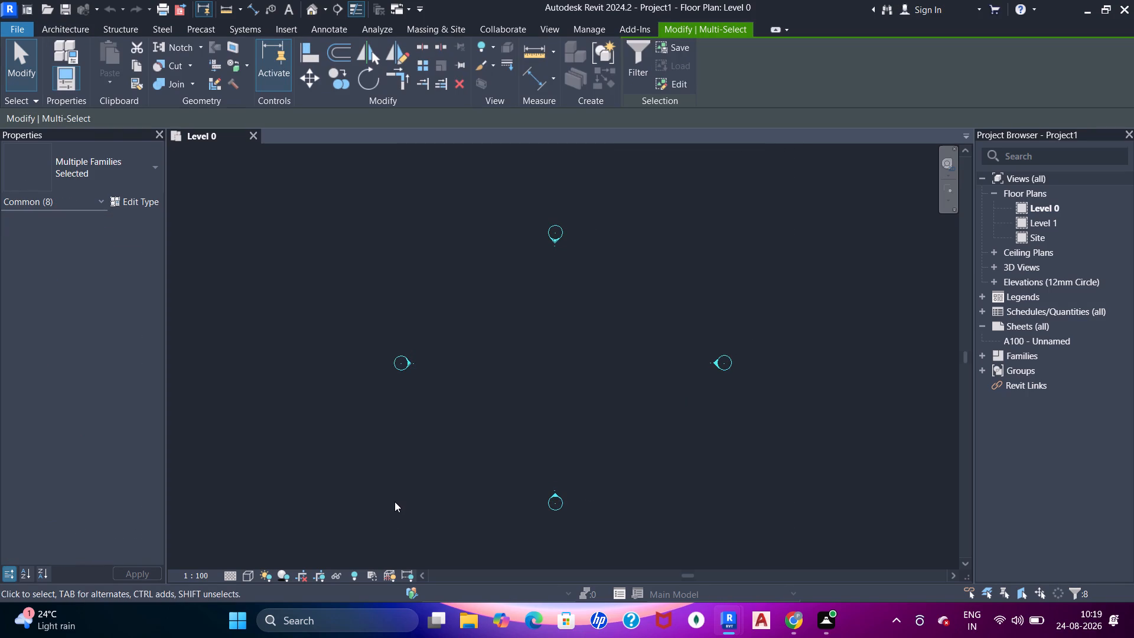
left_click(585, 275)
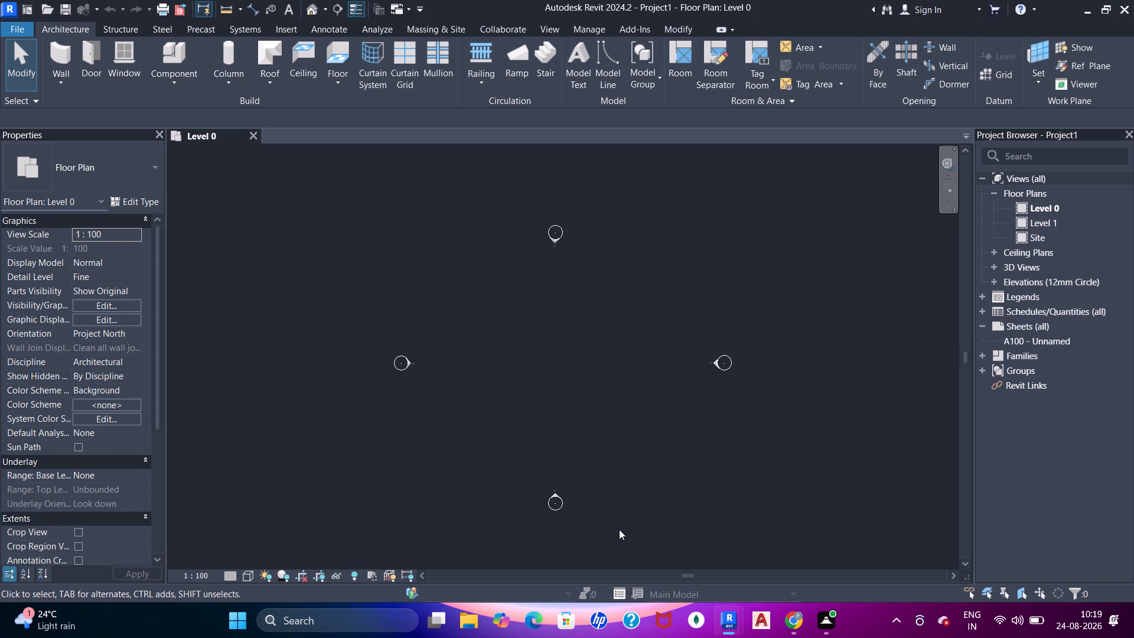
Inspect the east elevation marker's circle and view arrow separately, plus the north marker's view arrow, to examine their view extents.
scroll(672, 468, "up", 1)
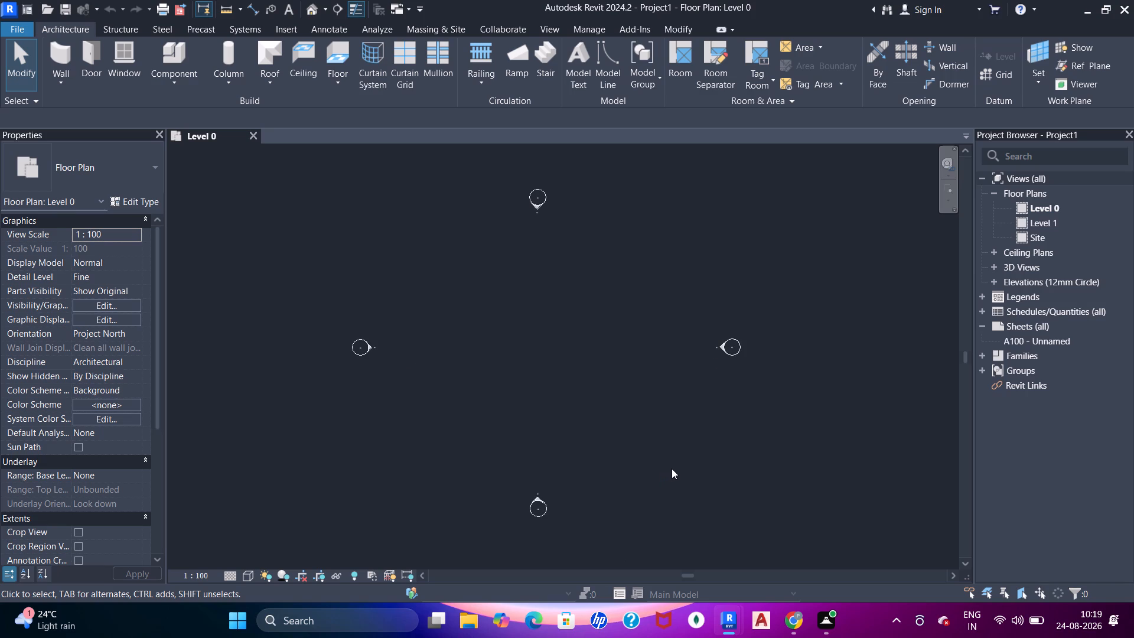
scroll(738, 346, "up", 6)
left_click_drag(809, 274, 683, 451)
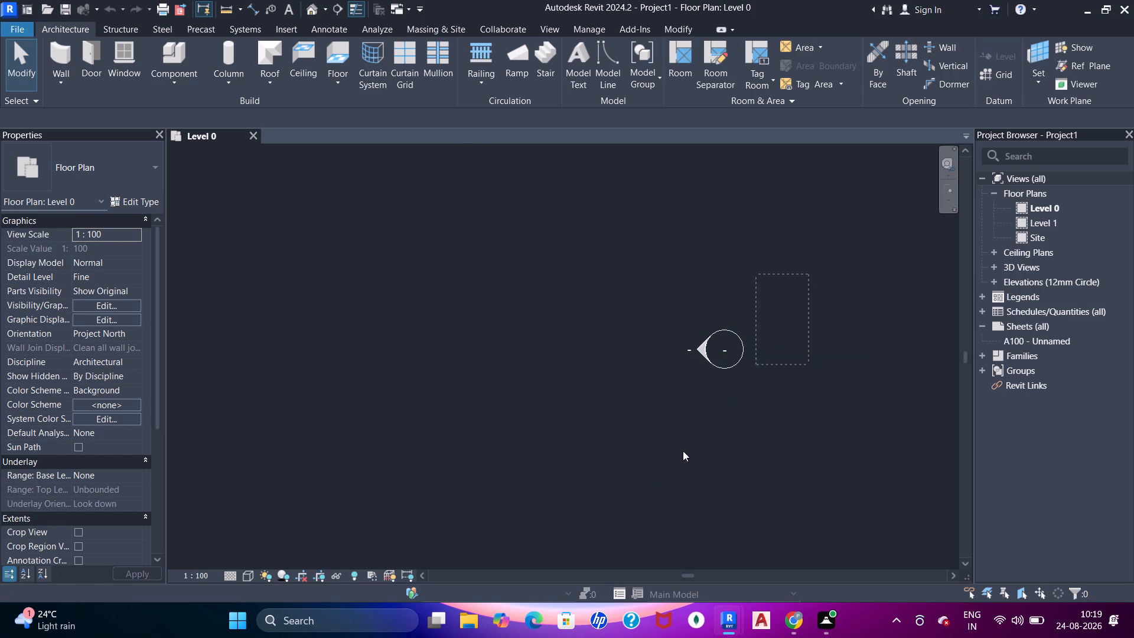
left_click_drag(683, 451, 585, 581)
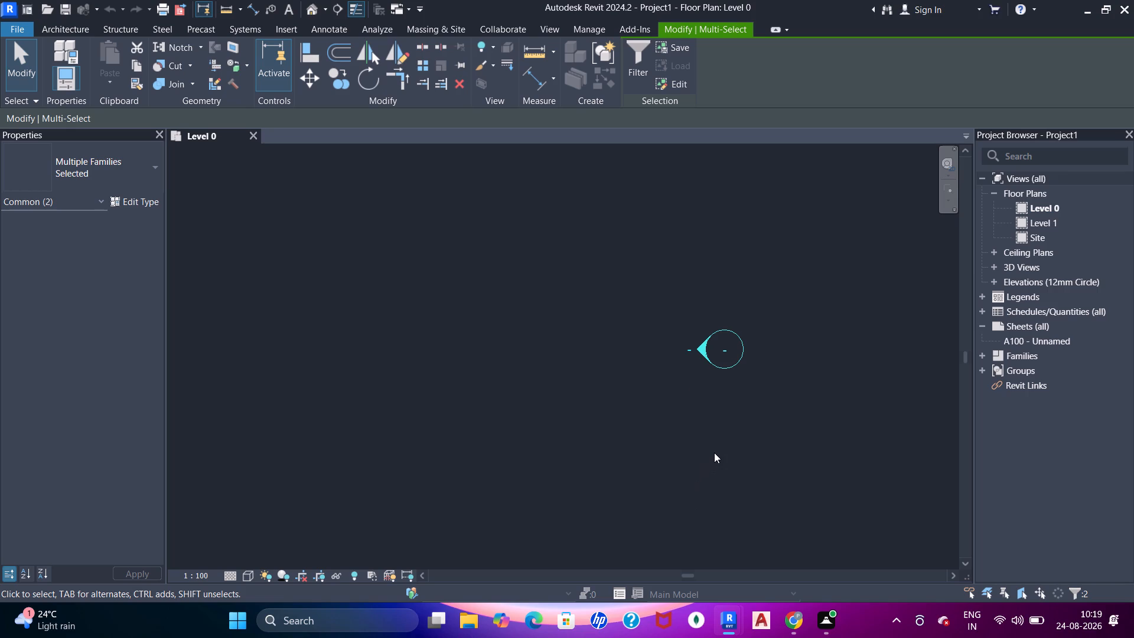
left_click(731, 344)
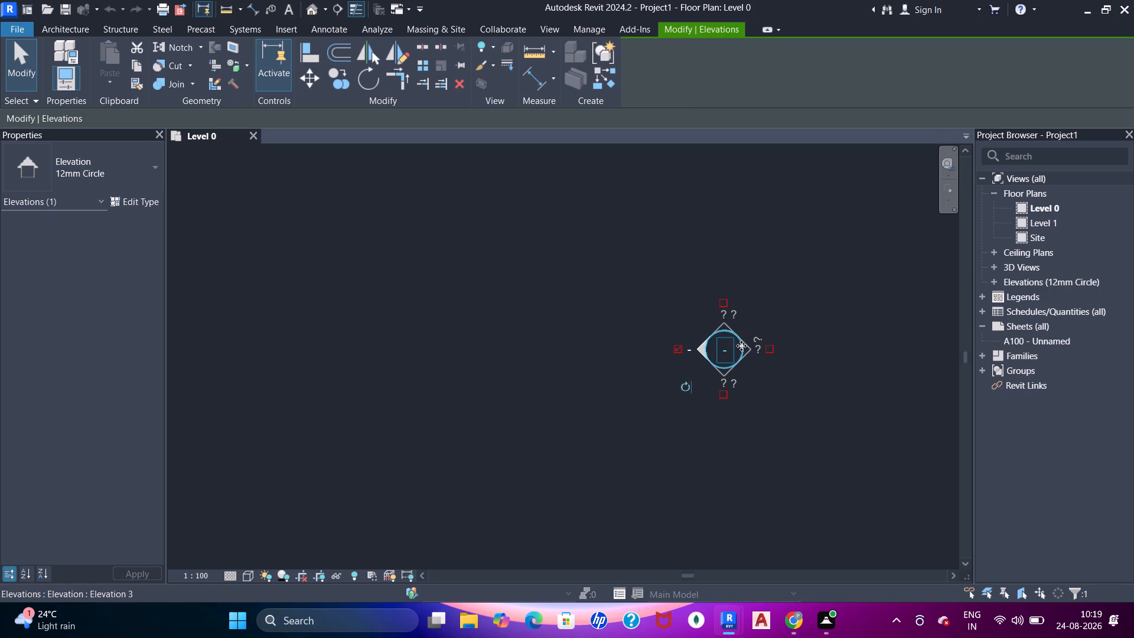
left_click(783, 286)
left_click_drag(806, 271, 585, 455)
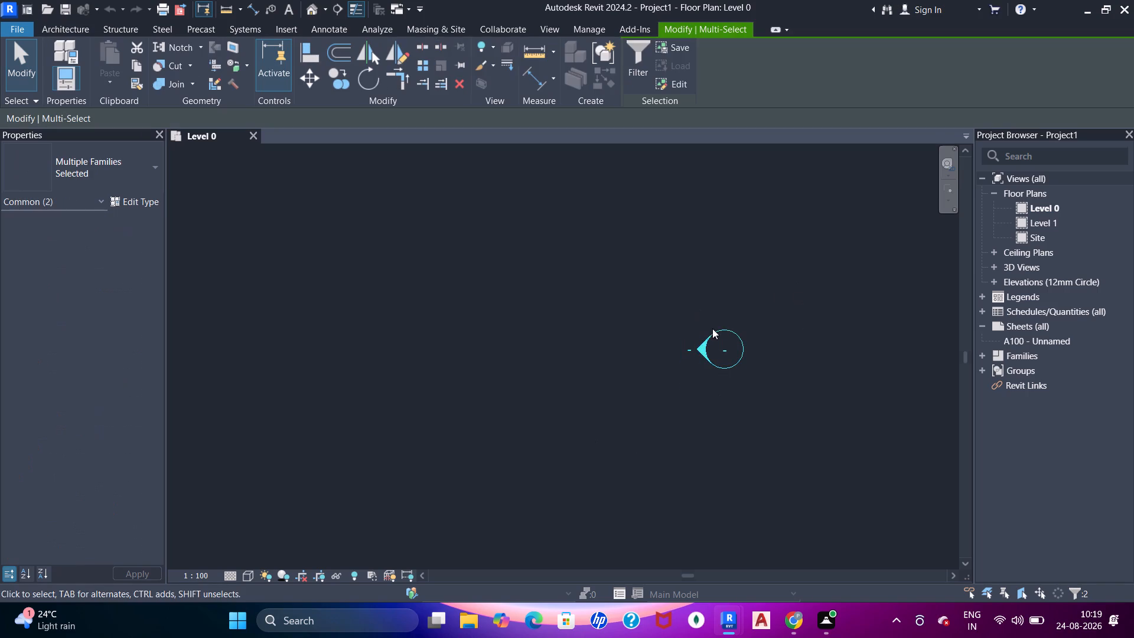
left_click(699, 354)
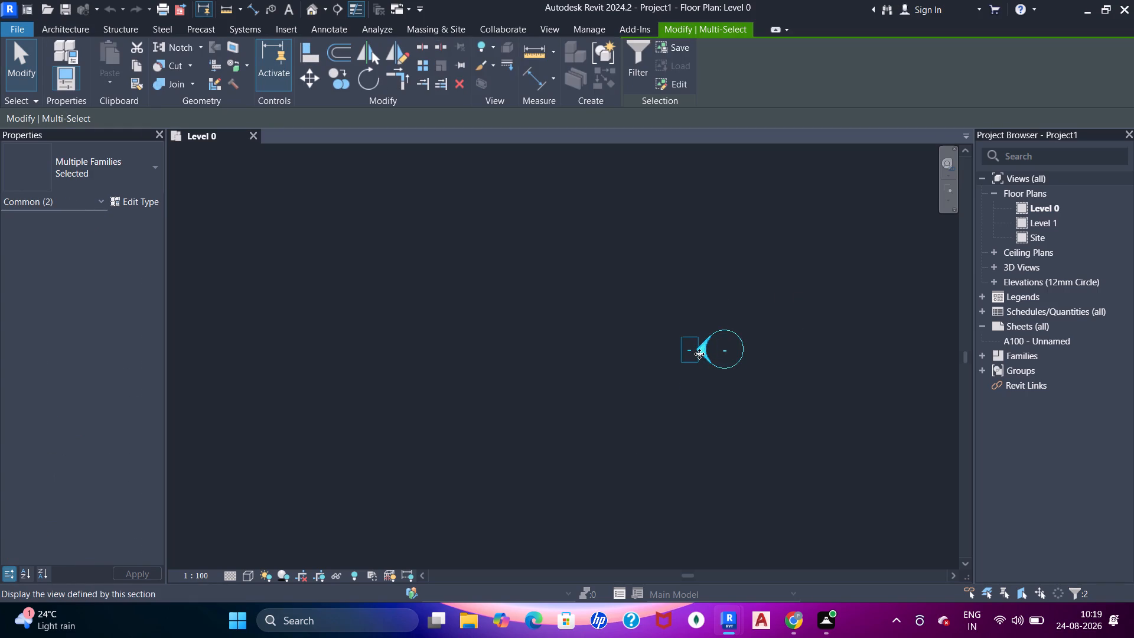
scroll(699, 355, "down", 18)
scroll(602, 377, "up", 2)
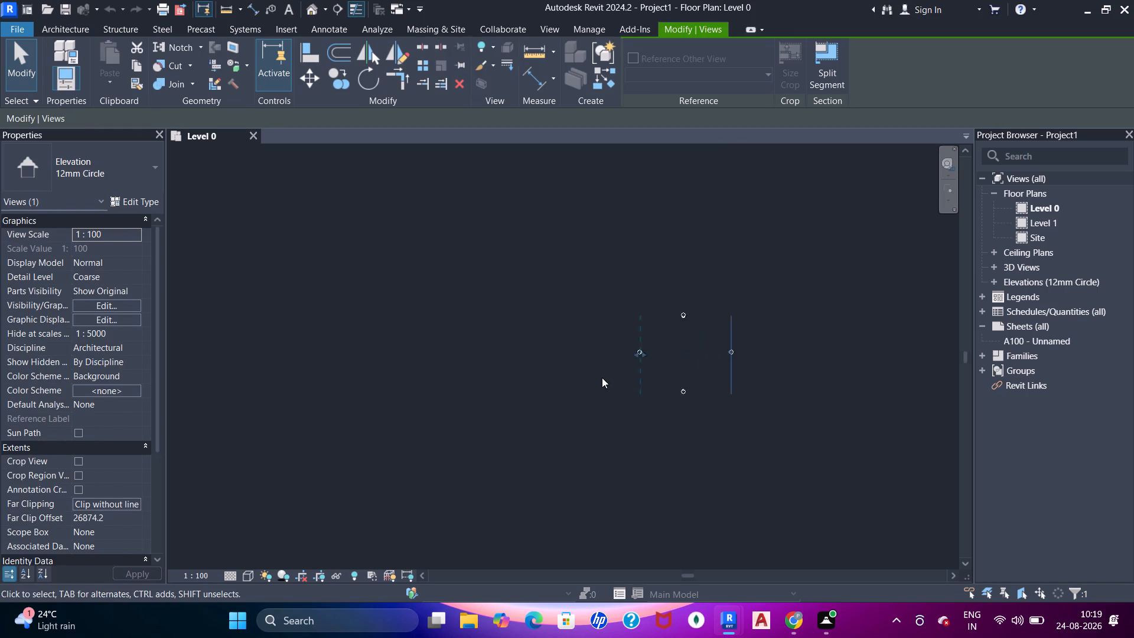
scroll(602, 377, "up", 5)
left_click(761, 258)
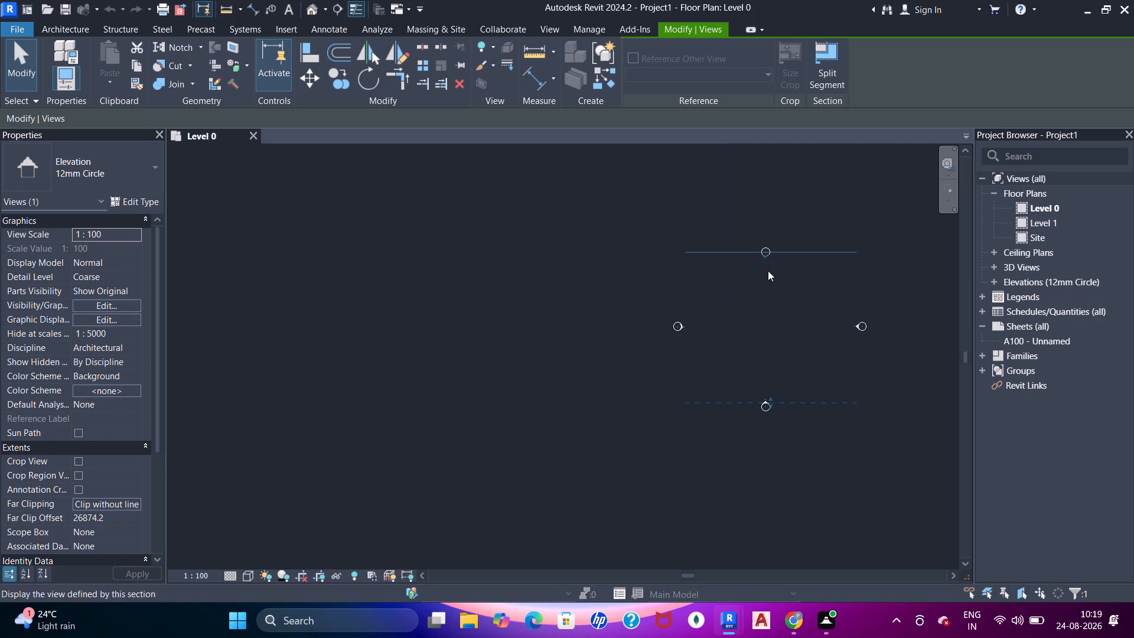
left_click(694, 338)
Review the full set of four elevation markers around the Level 0 drawing area by selecting them all.
middle_click_drag(695, 337, 693, 337)
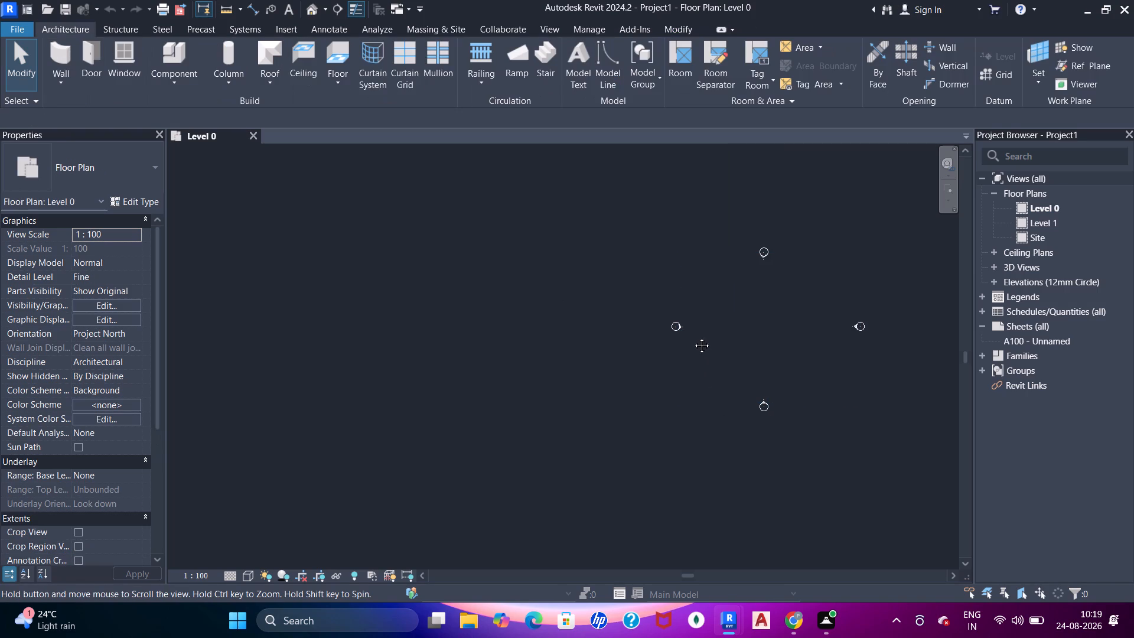
middle_click_drag(693, 337, 646, 369)
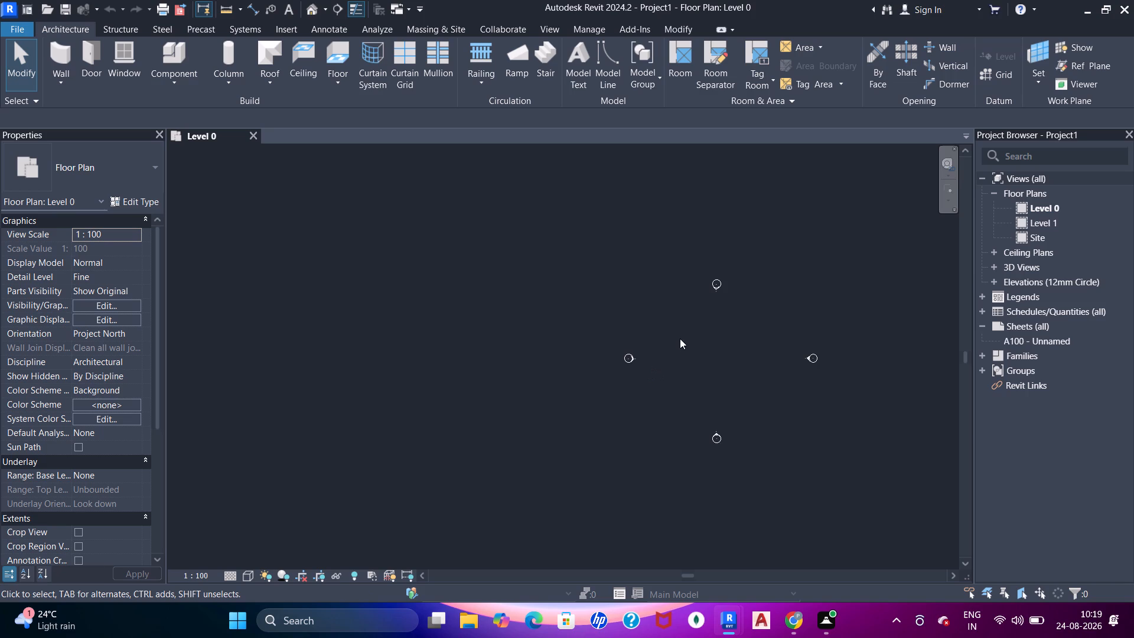
middle_click_drag(725, 324, 629, 320)
left_click_drag(794, 469, 483, 355)
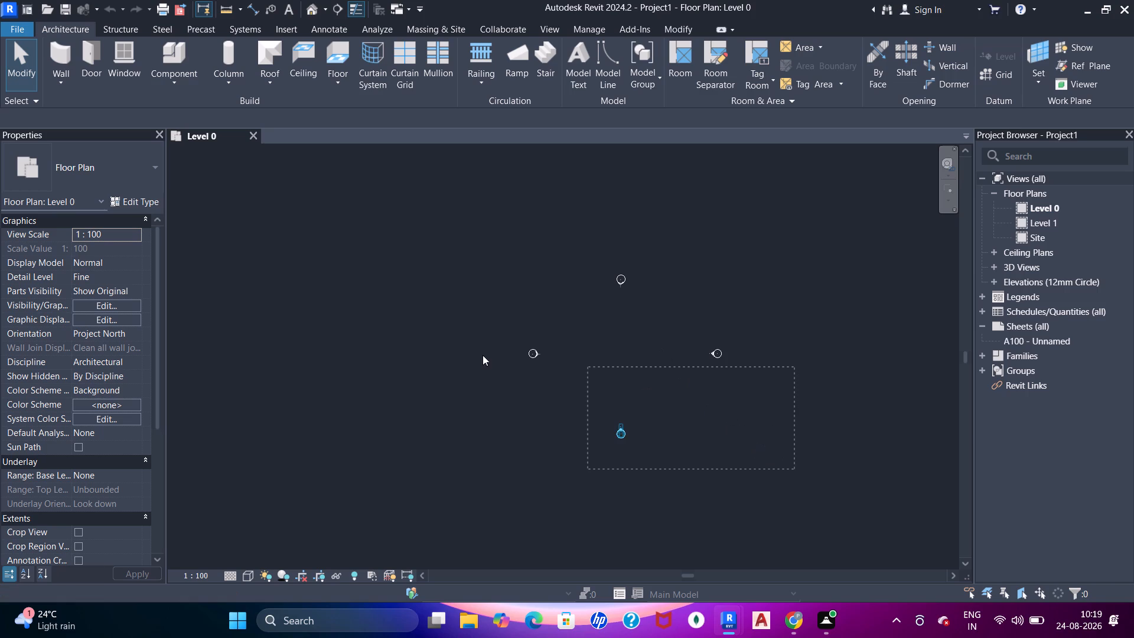
left_click_drag(483, 355, 523, 217)
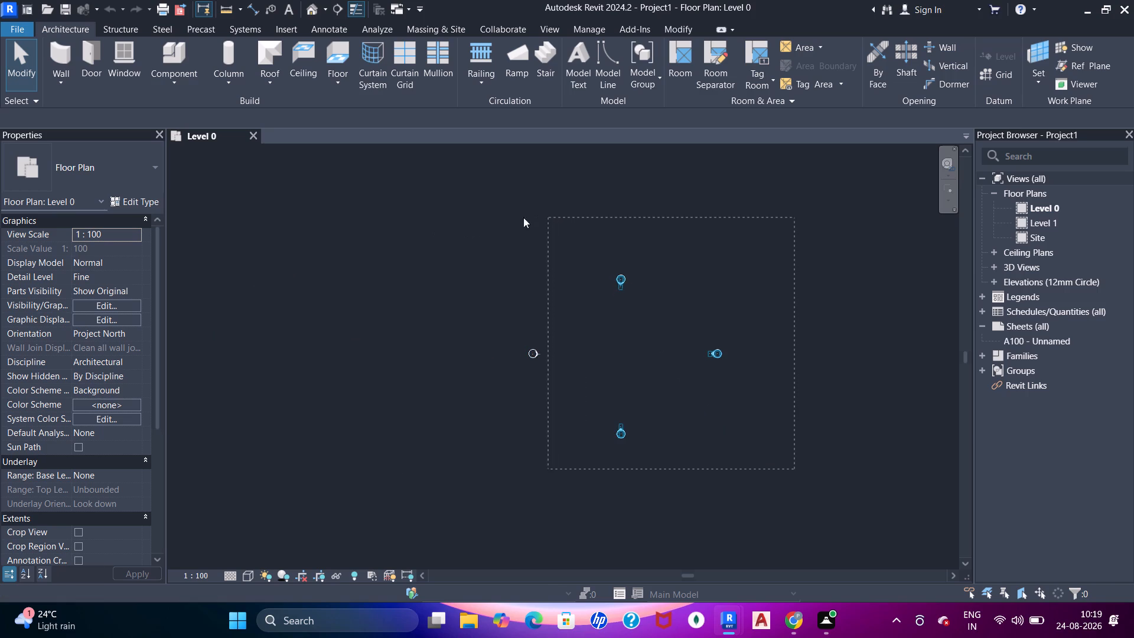
left_click_drag(523, 217, 415, 209)
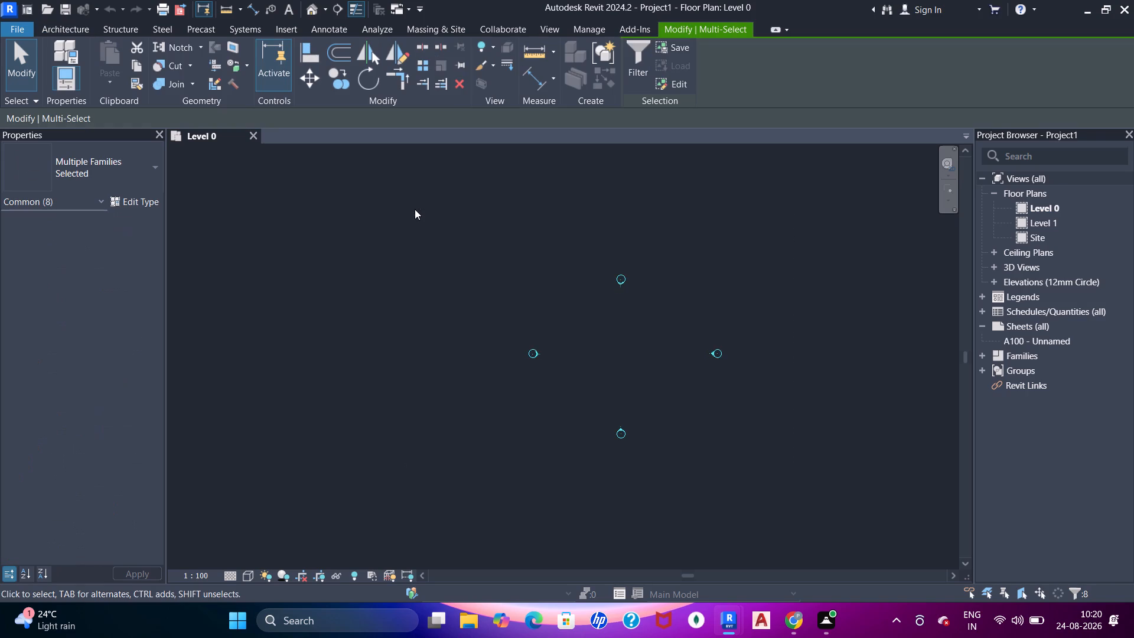
left_click(644, 356)
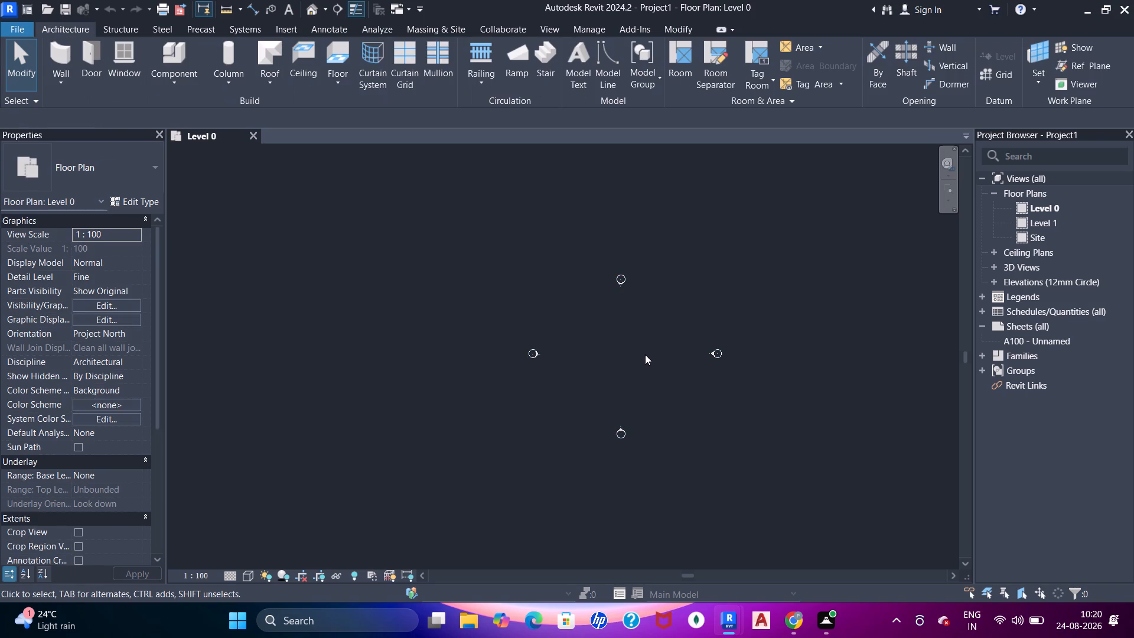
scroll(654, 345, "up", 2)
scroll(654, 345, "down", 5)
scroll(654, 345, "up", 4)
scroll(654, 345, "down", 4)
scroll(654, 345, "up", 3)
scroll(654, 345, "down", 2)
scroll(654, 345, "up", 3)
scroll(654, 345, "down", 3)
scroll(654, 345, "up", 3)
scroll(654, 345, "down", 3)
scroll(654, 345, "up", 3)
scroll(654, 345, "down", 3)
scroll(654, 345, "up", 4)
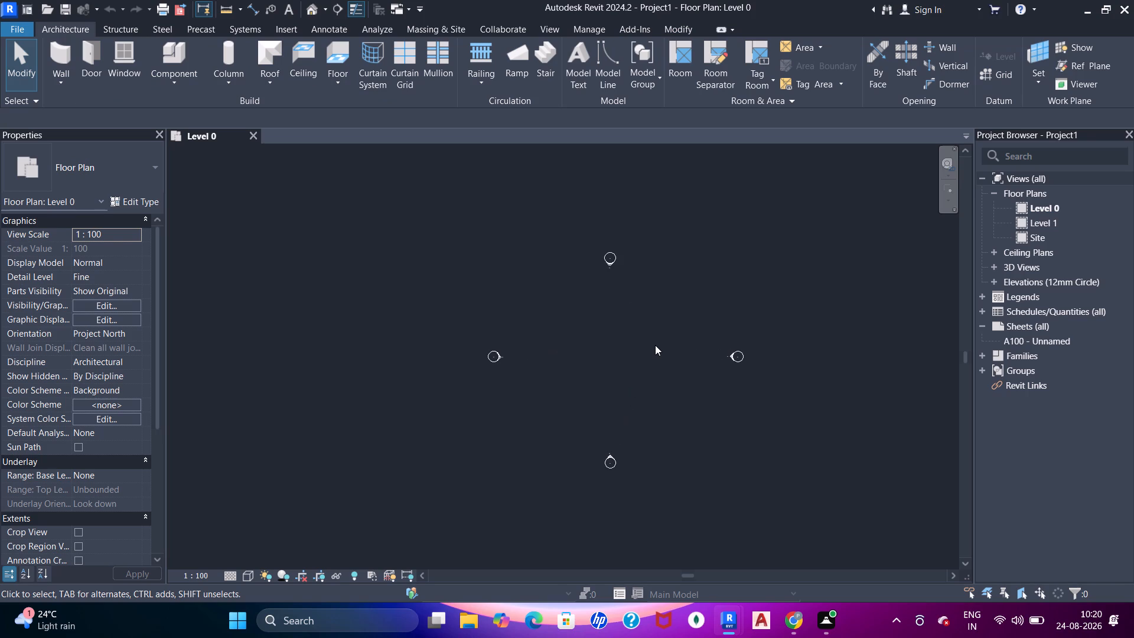
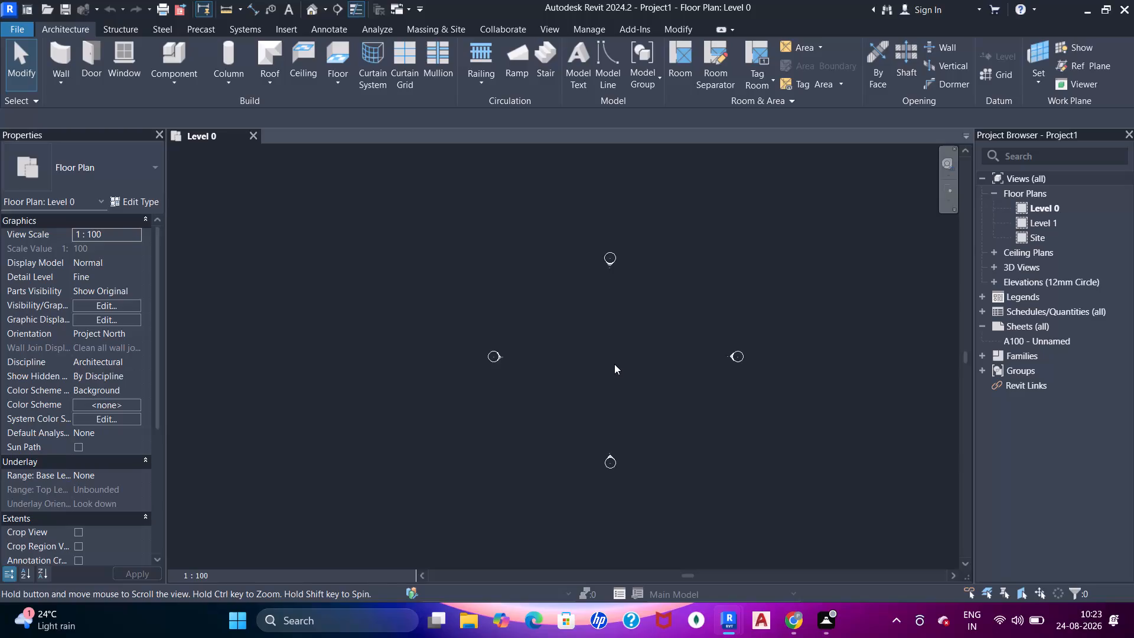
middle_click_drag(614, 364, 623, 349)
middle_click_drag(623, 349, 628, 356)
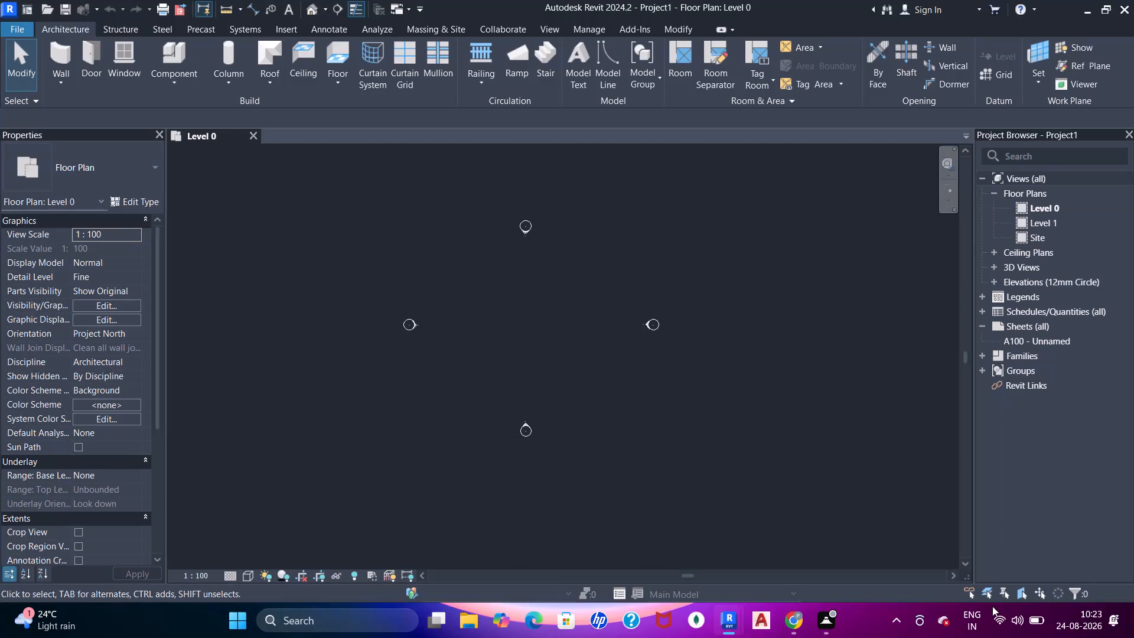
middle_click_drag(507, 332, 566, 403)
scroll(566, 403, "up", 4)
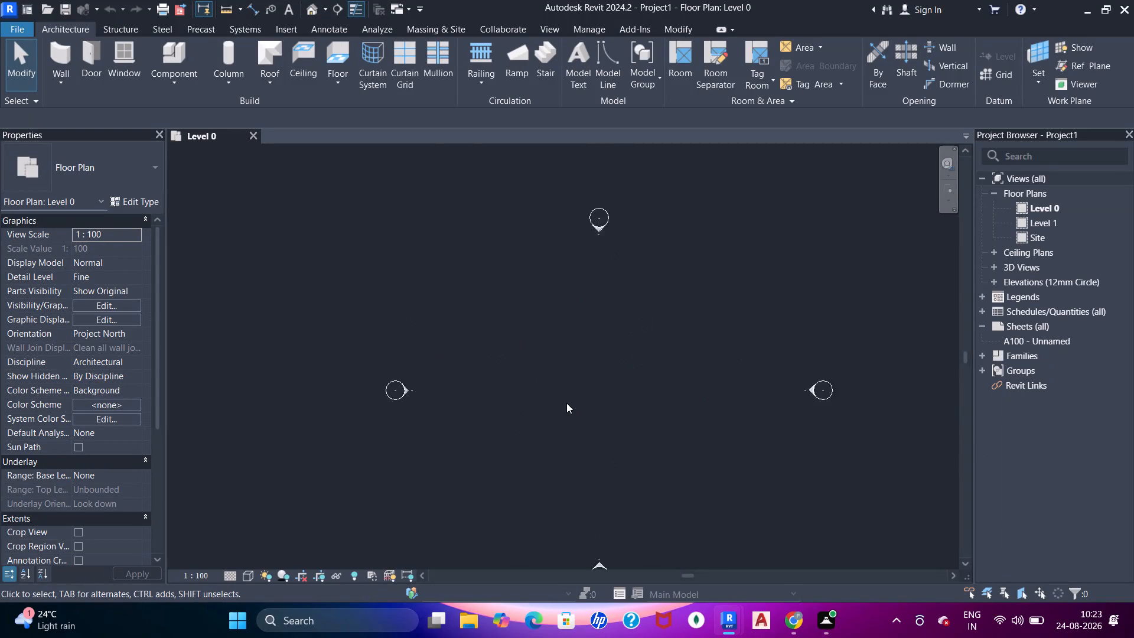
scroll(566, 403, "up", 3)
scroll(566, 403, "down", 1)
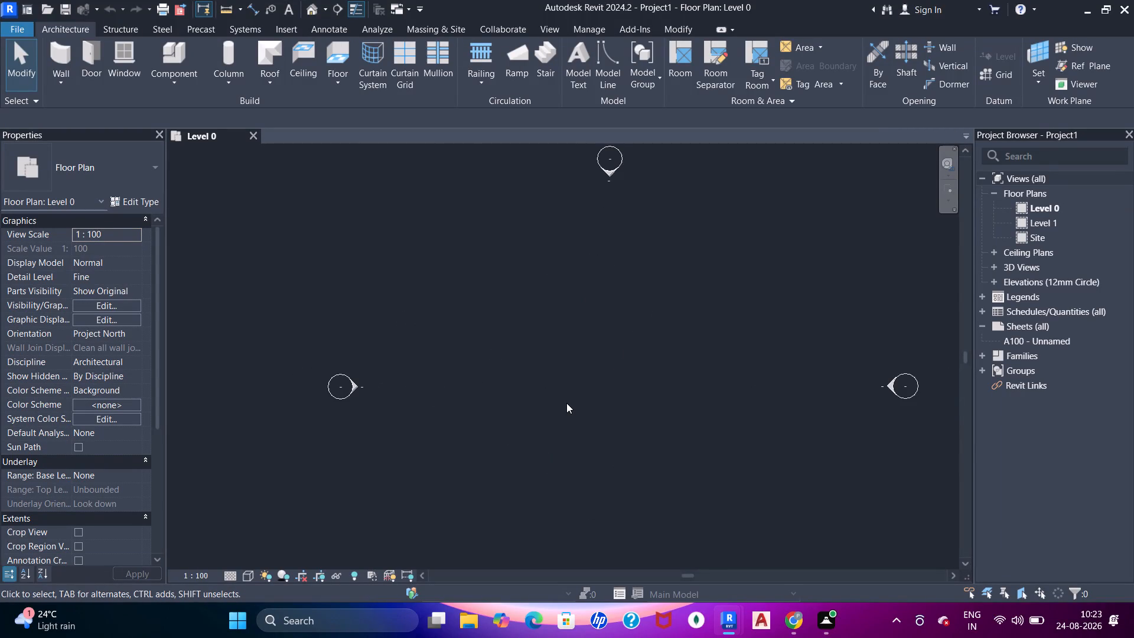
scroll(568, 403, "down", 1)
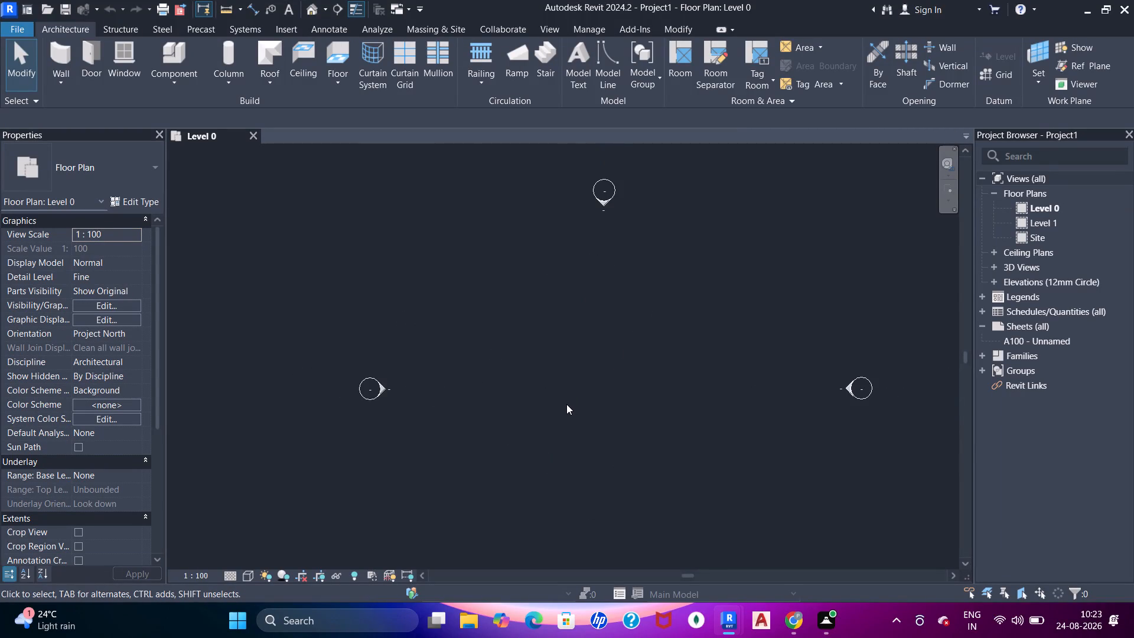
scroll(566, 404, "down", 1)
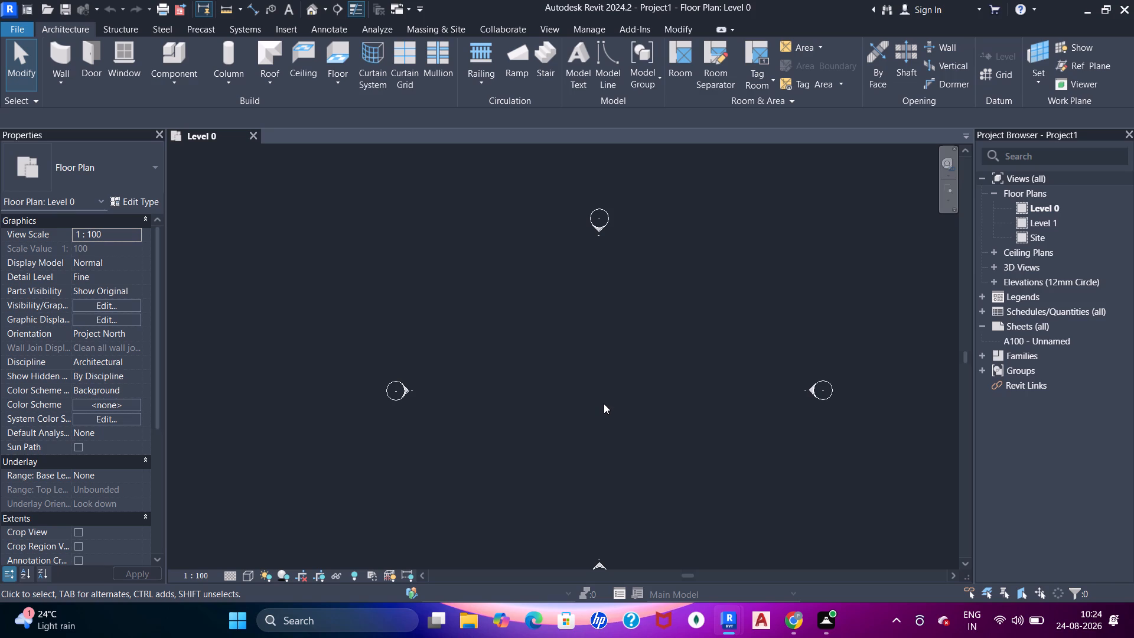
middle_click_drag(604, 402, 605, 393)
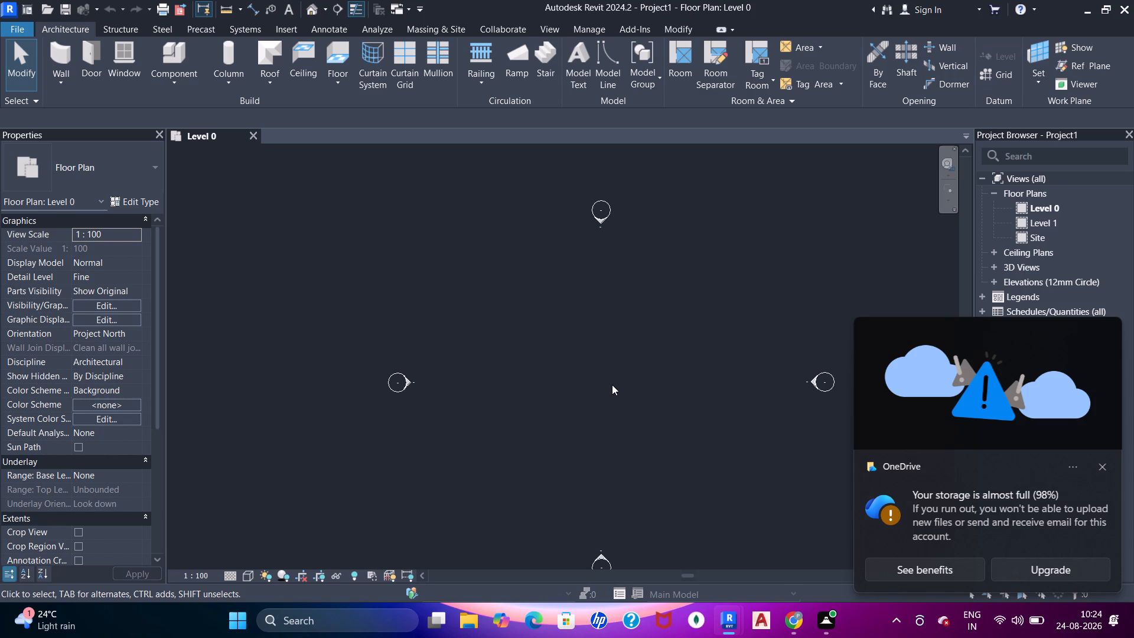
Dismiss the OneDrive storage notification.
left_click(1100, 468)
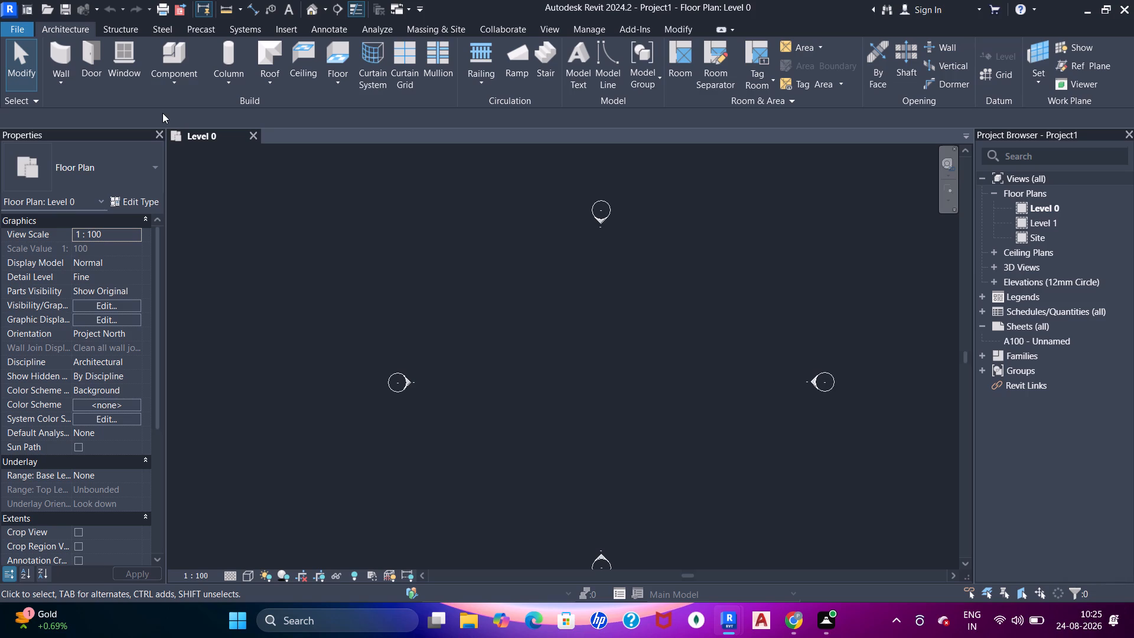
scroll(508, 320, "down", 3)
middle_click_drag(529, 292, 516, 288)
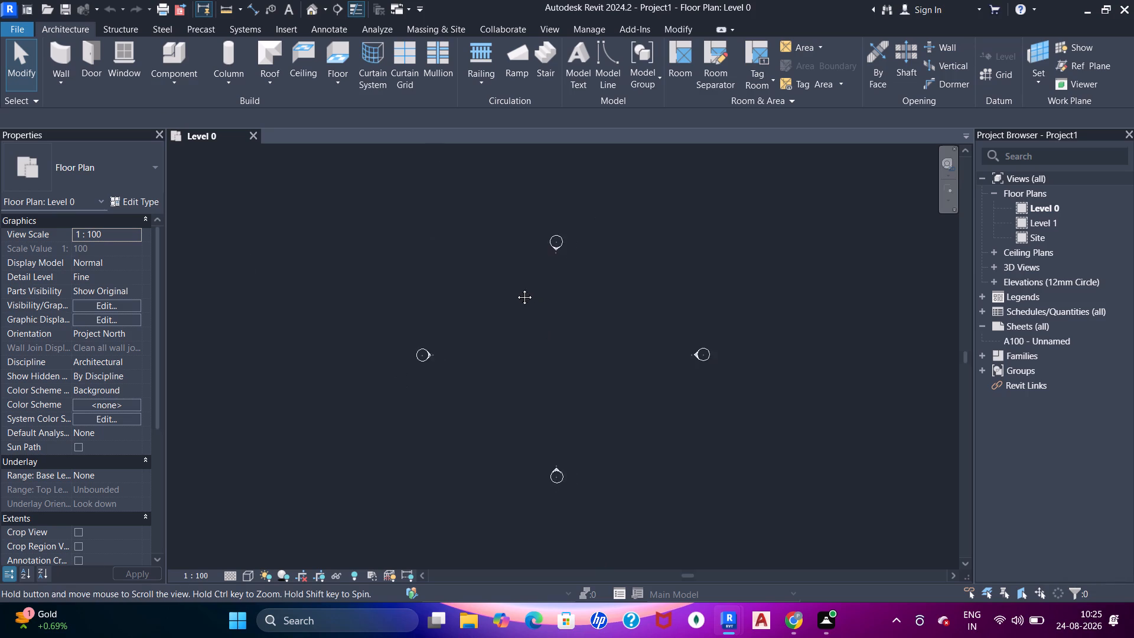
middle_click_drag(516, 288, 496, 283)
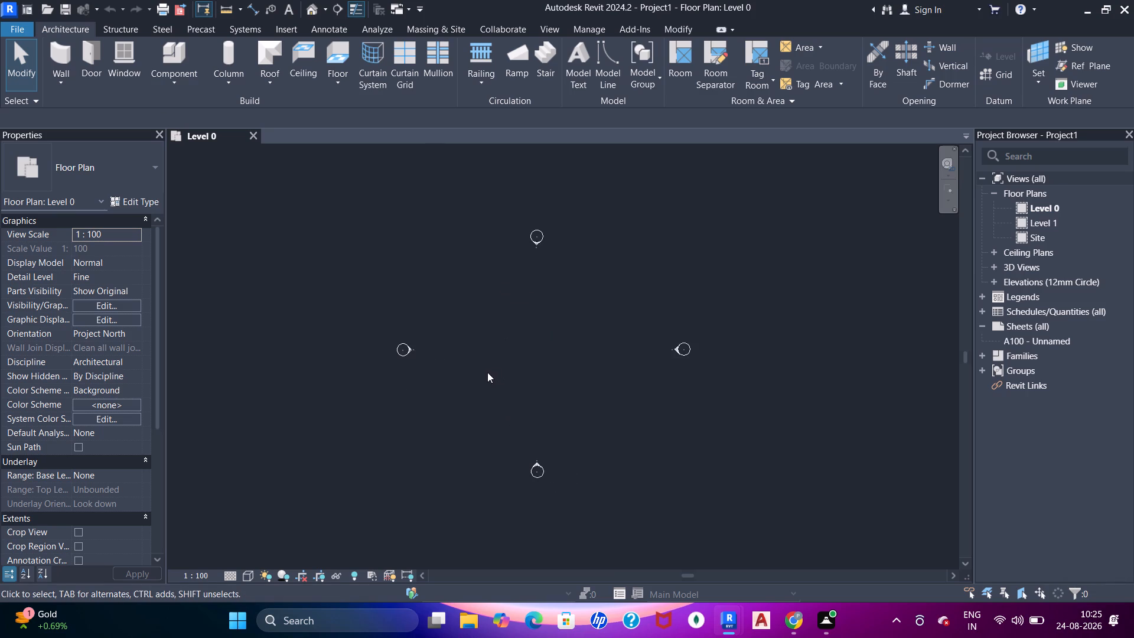
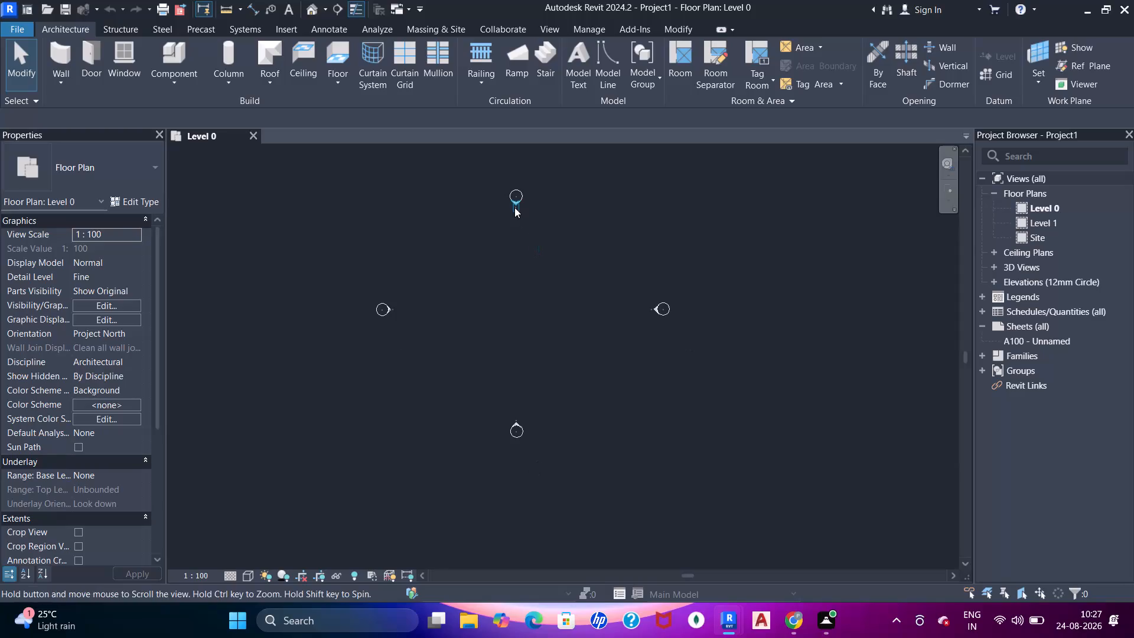
Expand the Elevations (12mm Circle) group to list the project's elevation views.
middle_click_drag(600, 305, 572, 317)
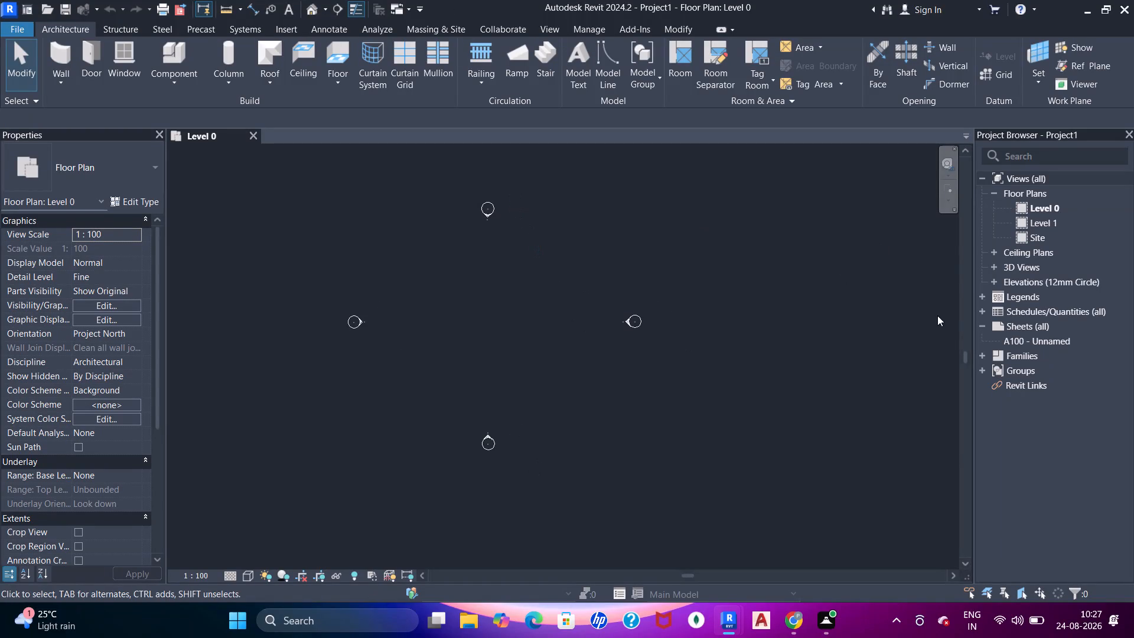
left_click(989, 284)
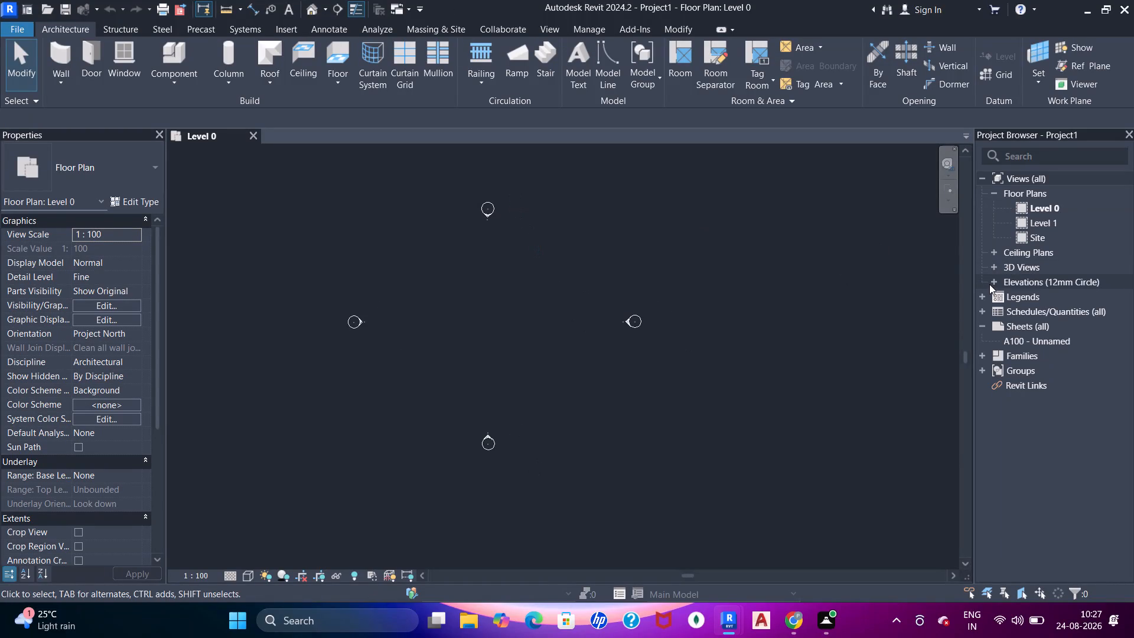
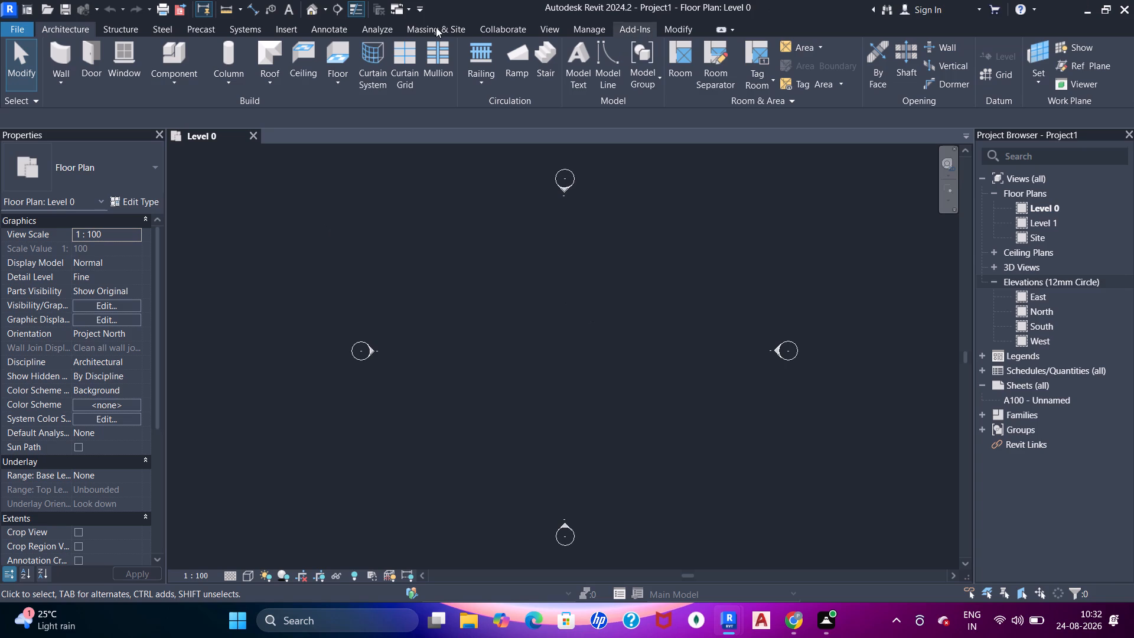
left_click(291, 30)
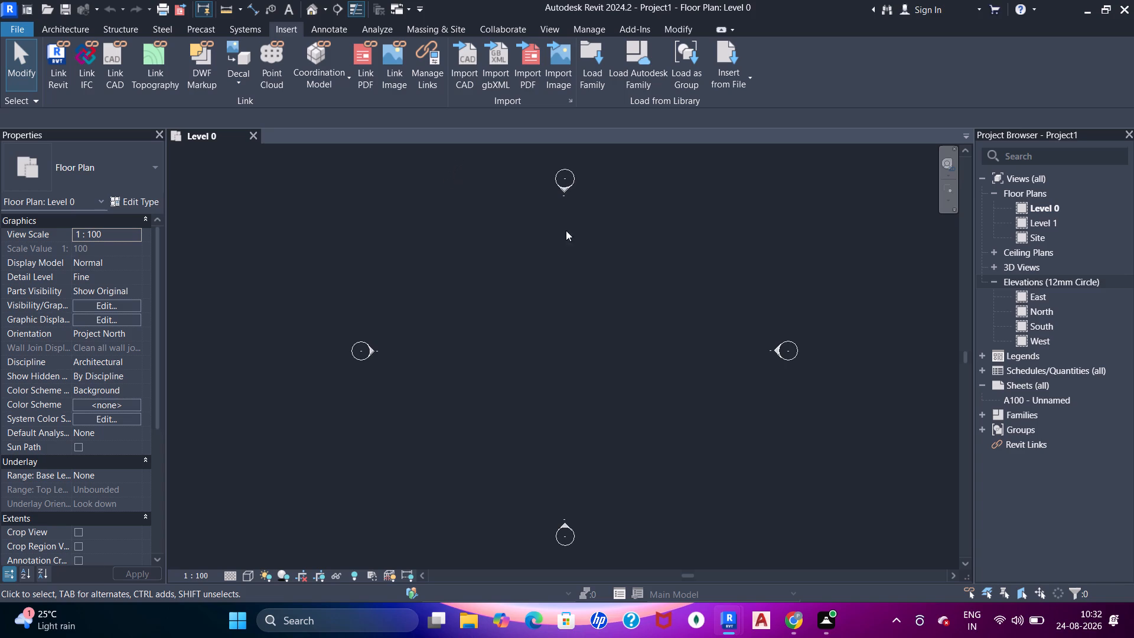
Set the project's length units to feet and fractional inches, with Suppress 0 feet enabled.
key("u")
key("n")
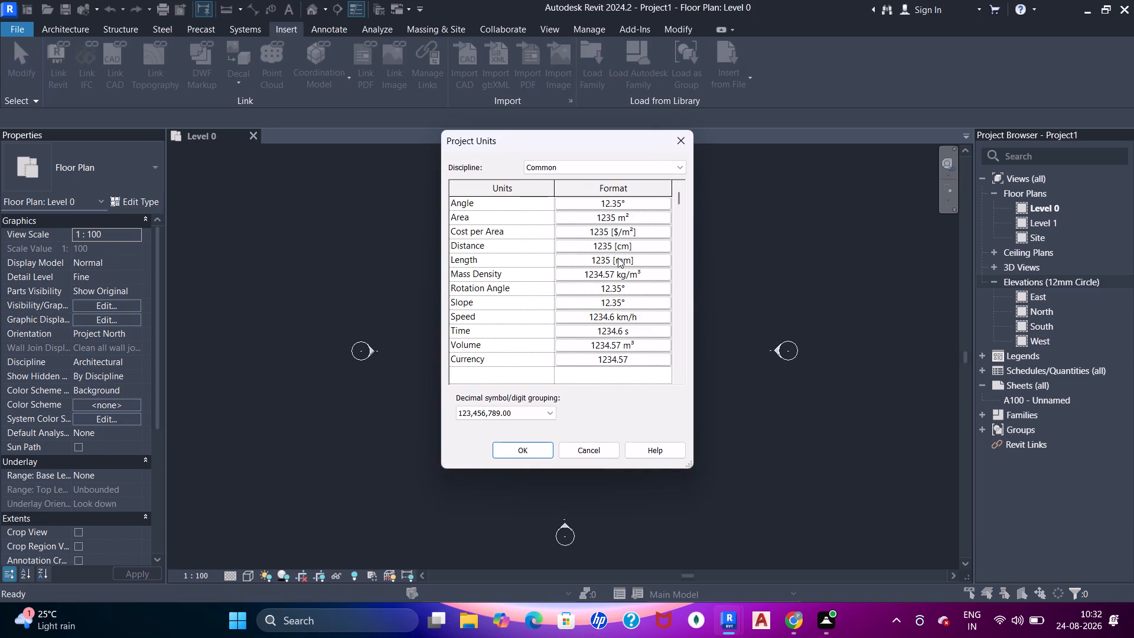
left_click(615, 258)
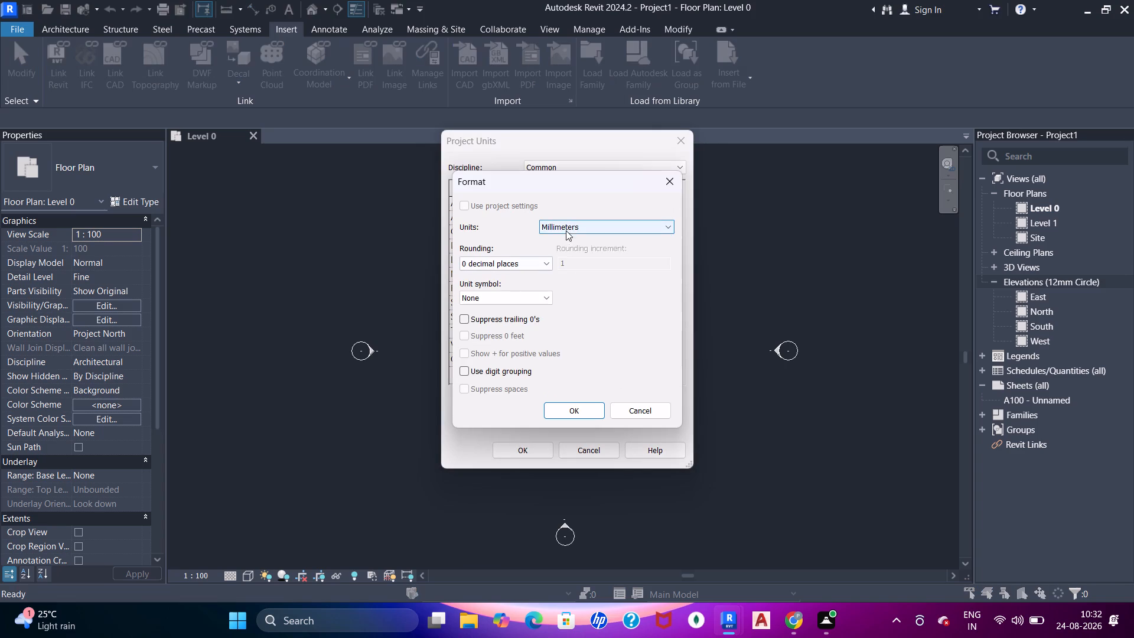
left_click(566, 230)
left_click(563, 303)
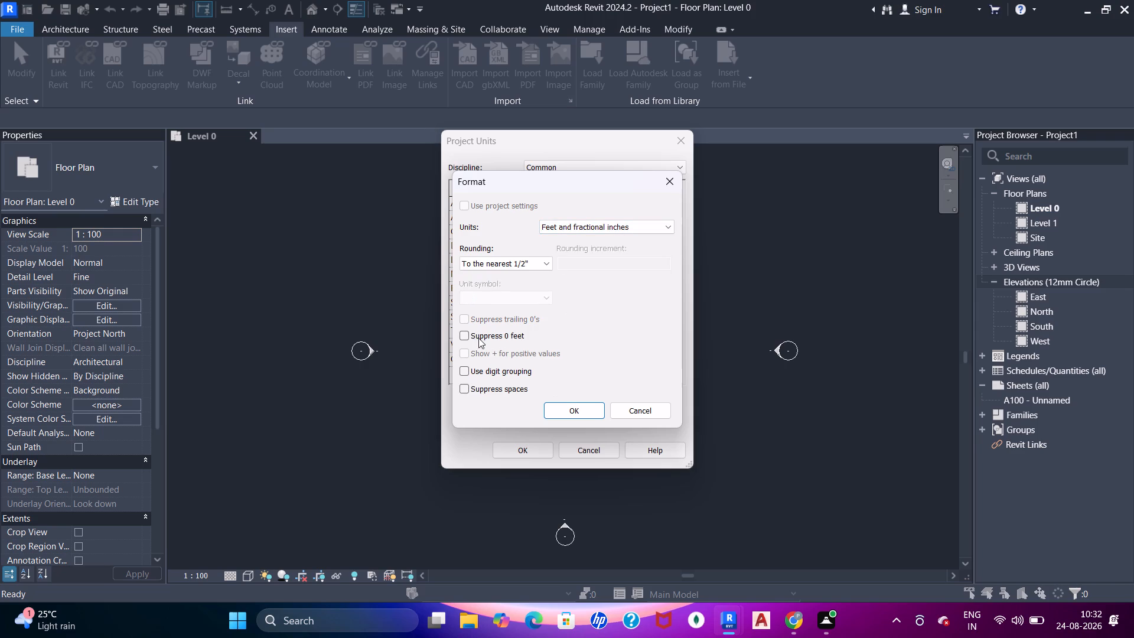
left_click(471, 335)
left_click(571, 406)
left_click(536, 447)
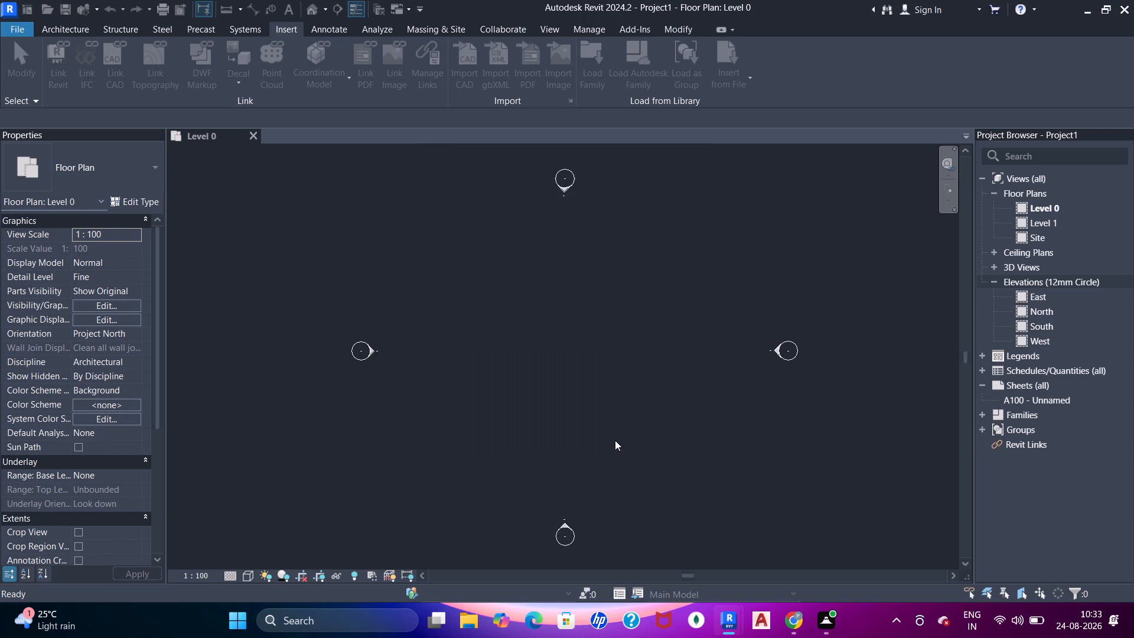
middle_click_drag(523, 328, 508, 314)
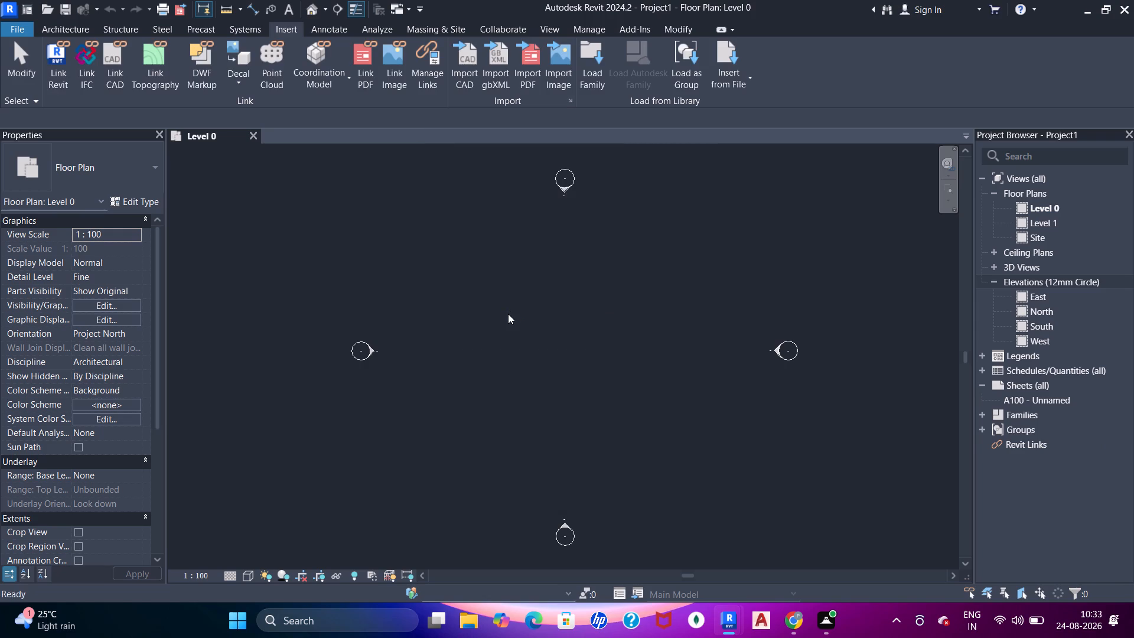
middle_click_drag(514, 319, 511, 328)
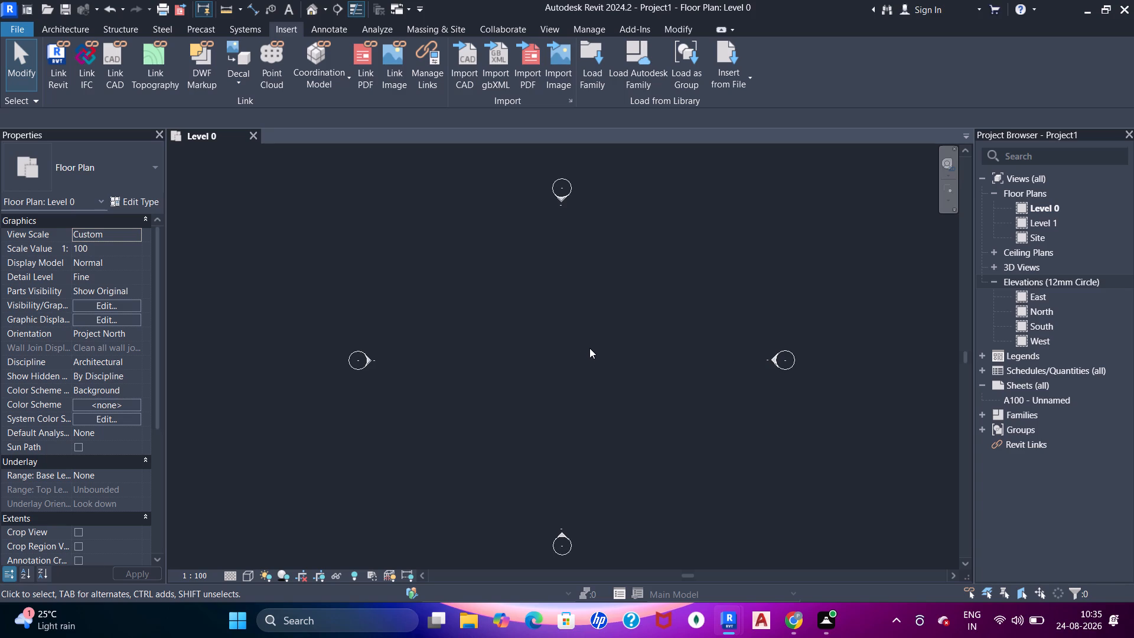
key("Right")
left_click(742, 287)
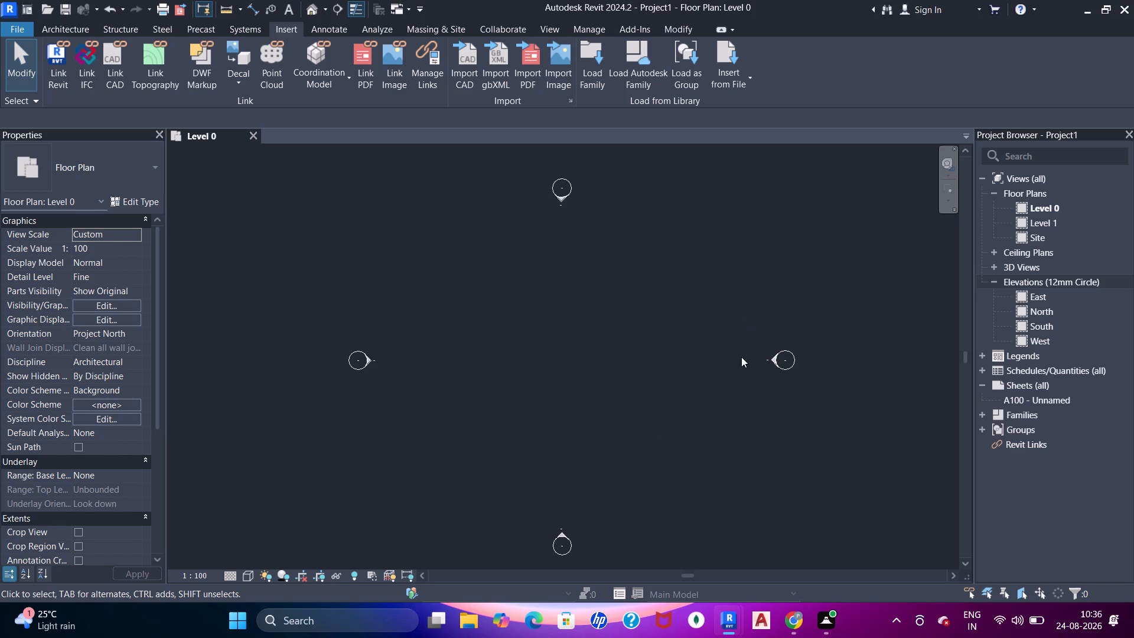
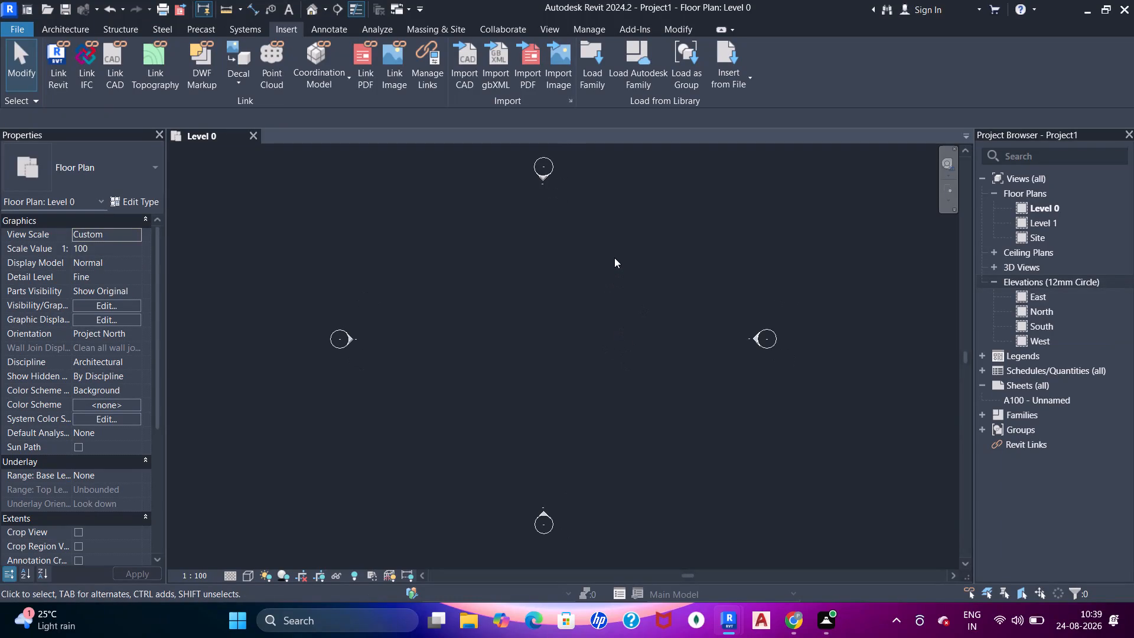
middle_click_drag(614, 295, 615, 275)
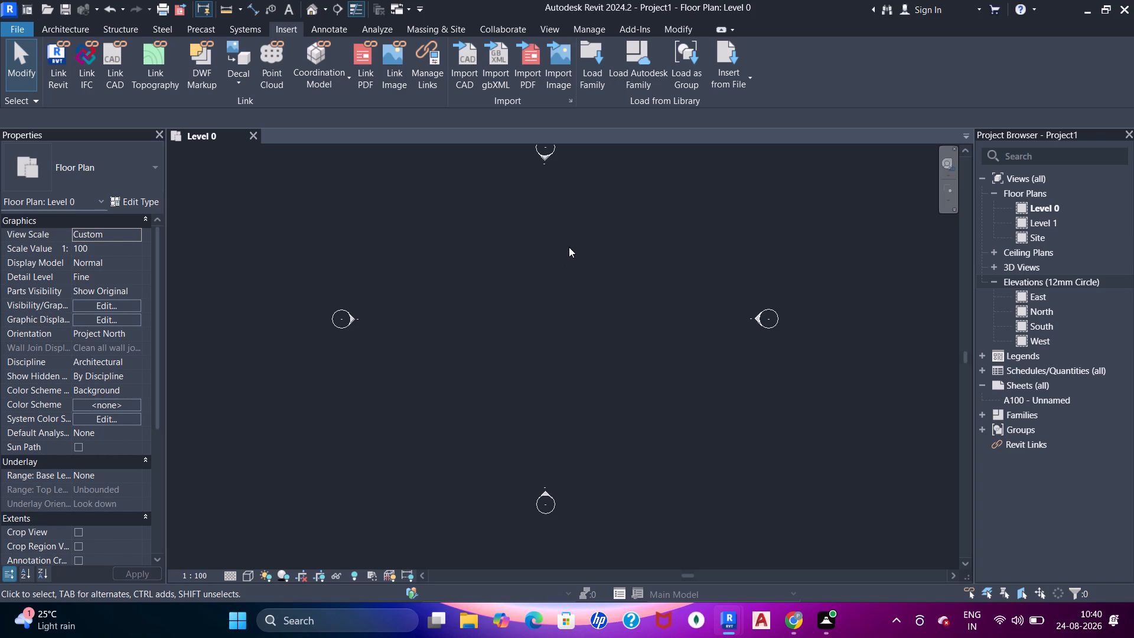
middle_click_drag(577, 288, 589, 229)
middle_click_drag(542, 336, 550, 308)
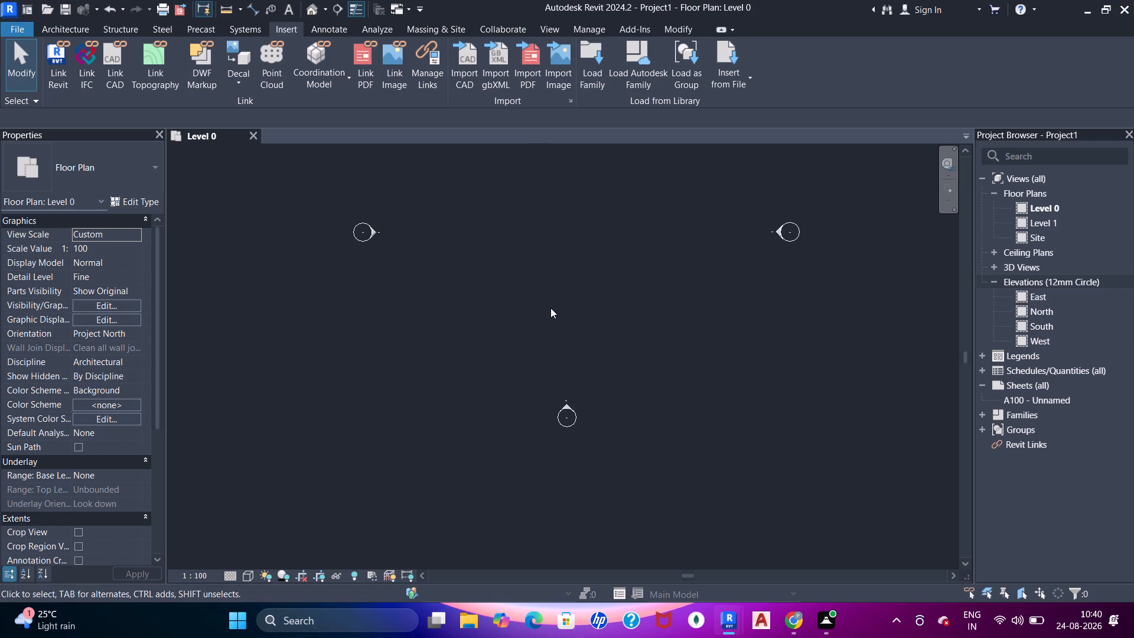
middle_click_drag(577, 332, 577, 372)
Open the North elevation view.
double_click(1034, 314)
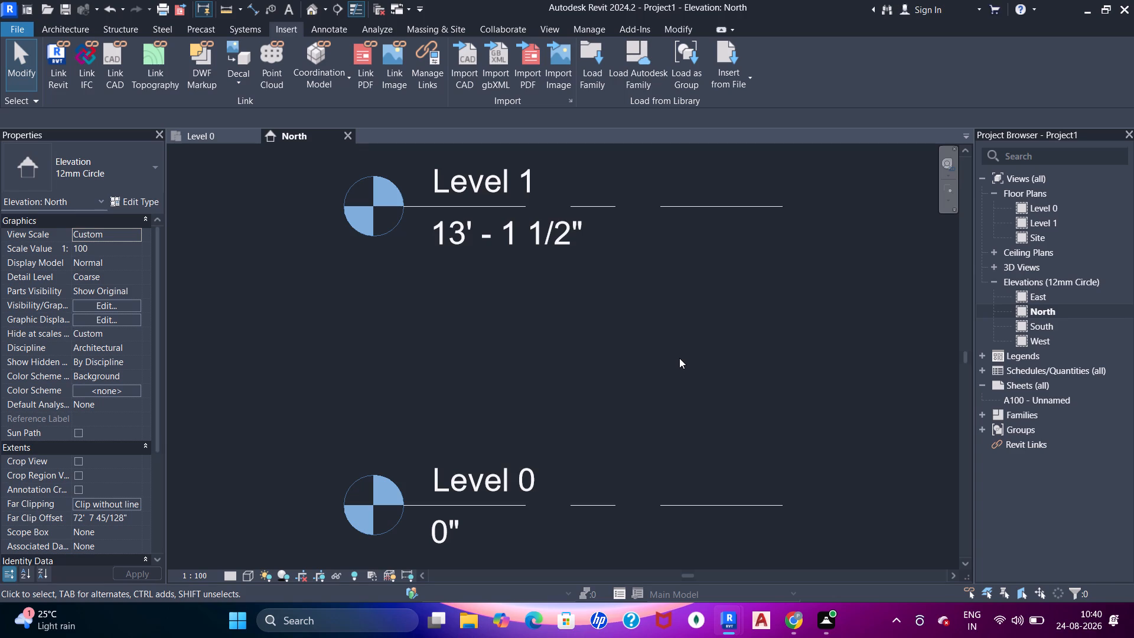
Rename Level 0 to ROAD LEVEL and rename its corresponding views to match.
middle_click_drag(567, 364, 540, 295)
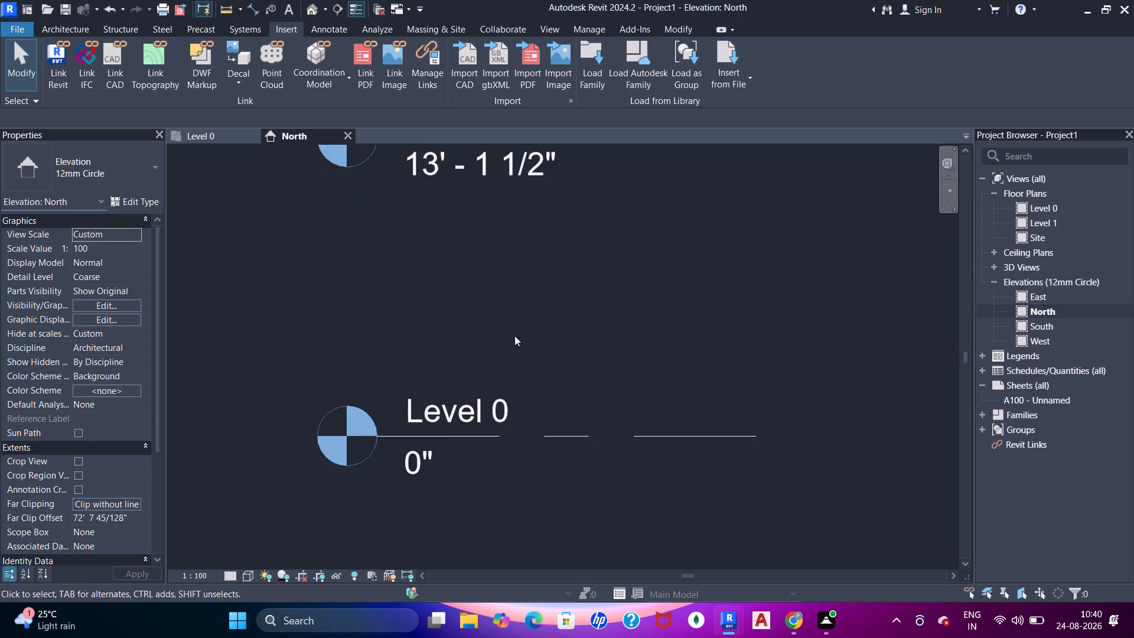
scroll(514, 343, "down", 2)
middle_click_drag(456, 363, 479, 403)
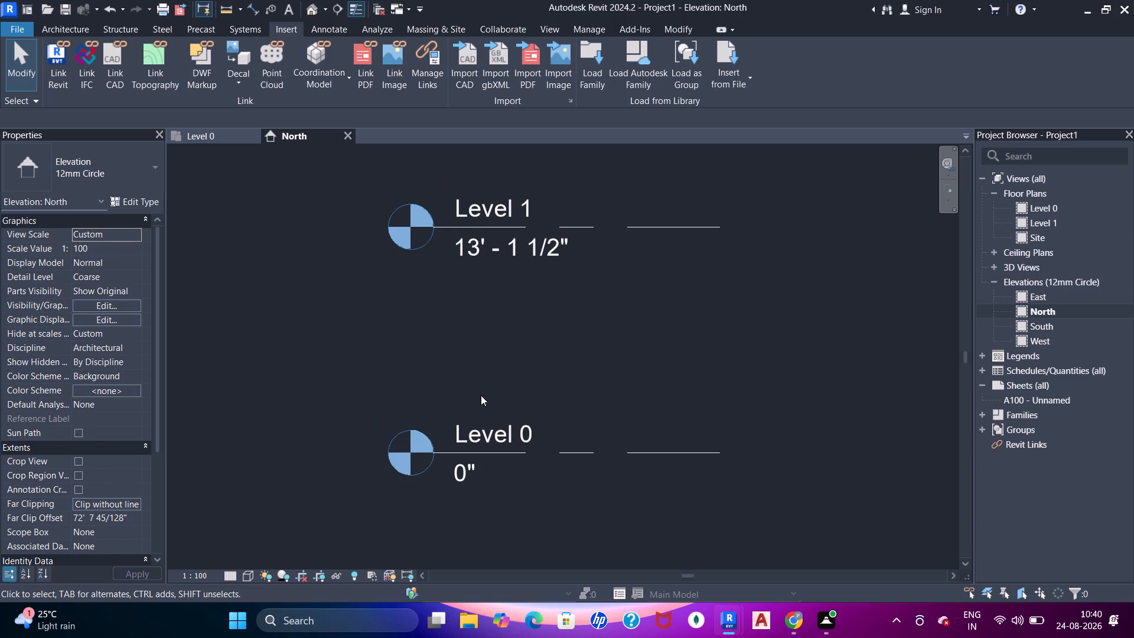
middle_click_drag(481, 395, 494, 359)
left_click(491, 405)
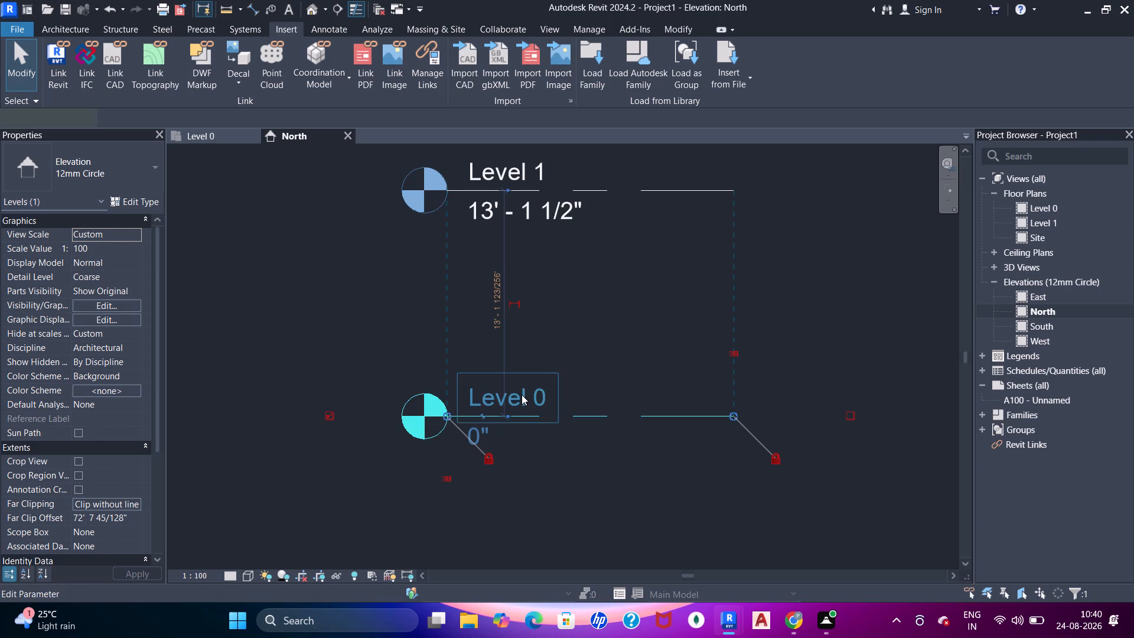
left_click(522, 394)
key("o")
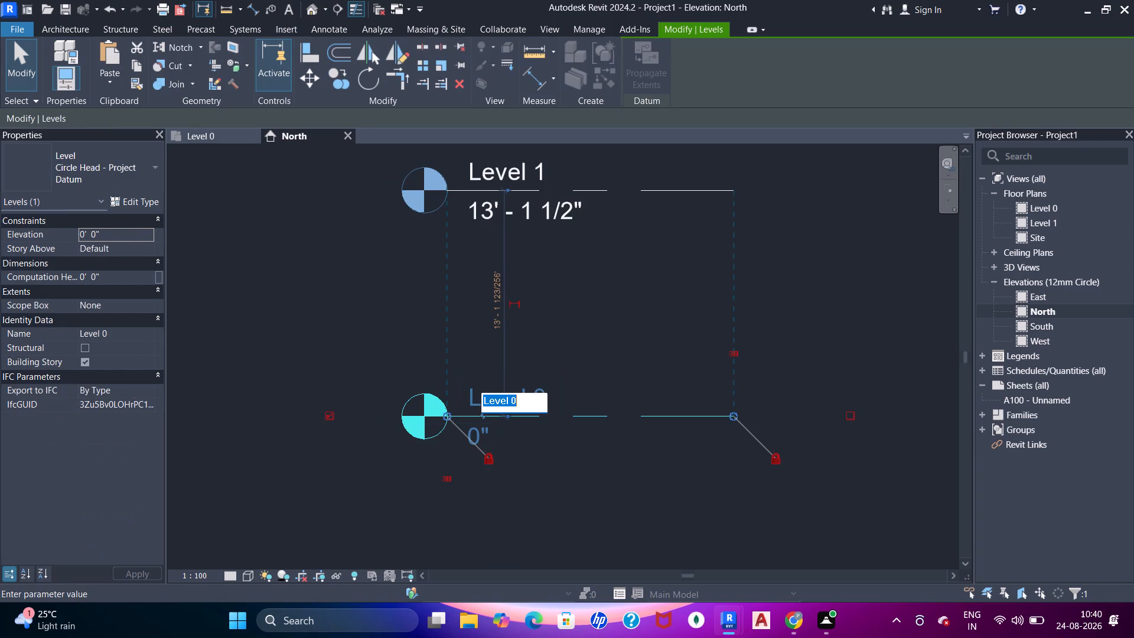
key("BackSpace")
type("ROAD")
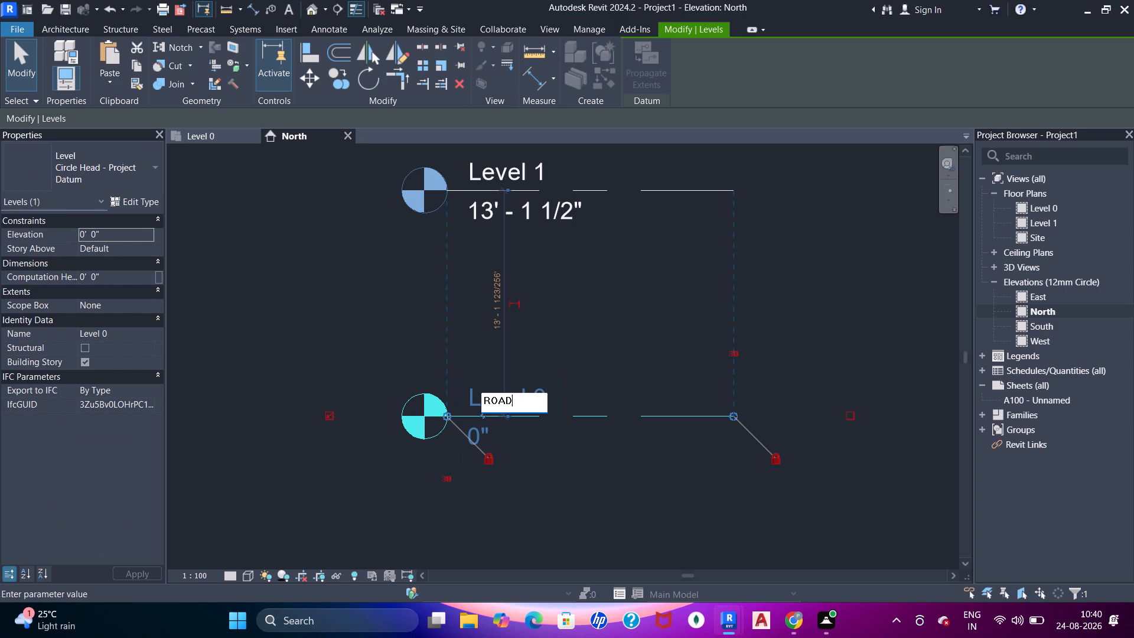
key("space")
type("LEVCEL")
key("BackSpace")
key("BackSpace")
key("BackSpace")
key("BackSpace")
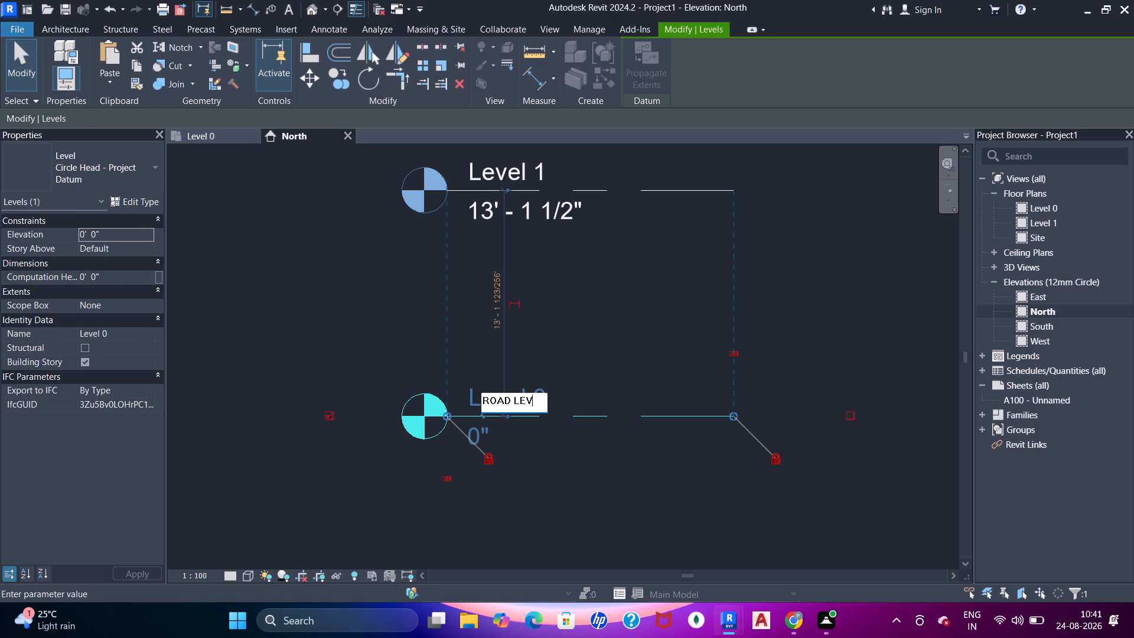
type("EL")
key("BackSpace")
key("BackSpace")
type("VE")
key("l")
key("Return")
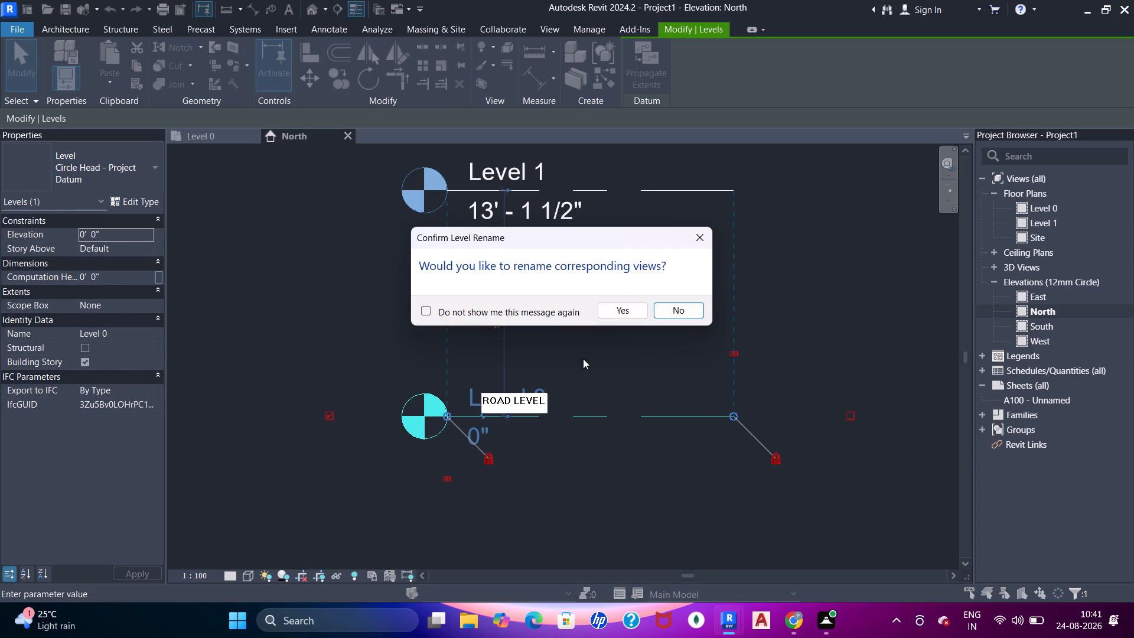
left_click(623, 297)
left_click(621, 311)
Set the ROAD LEVEL elevation to 1' 6".
left_click(475, 446)
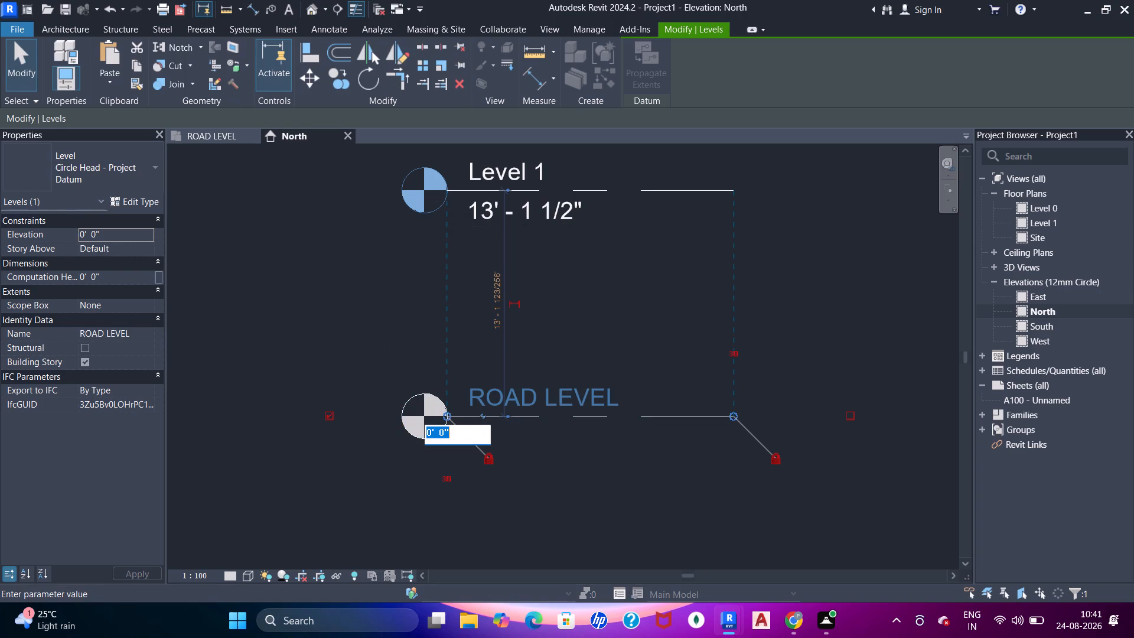
type("1'6'")
key("Return")
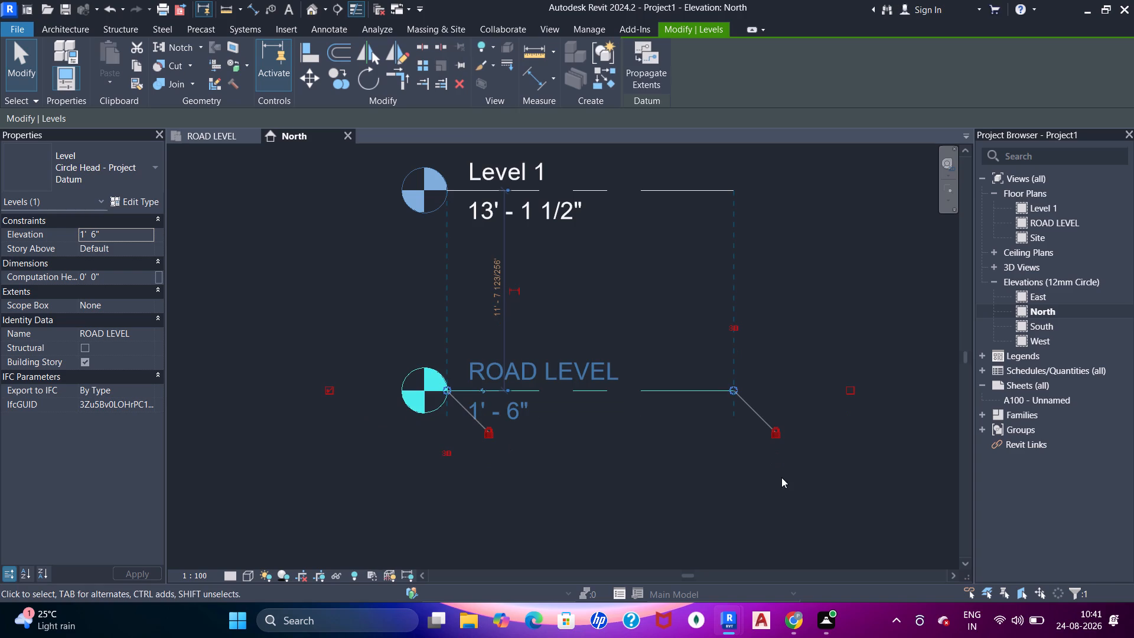
Create a new level by picking the ROAD LEVEL line with an offset of 1' 6" above it.
middle_click_drag(611, 324, 617, 349)
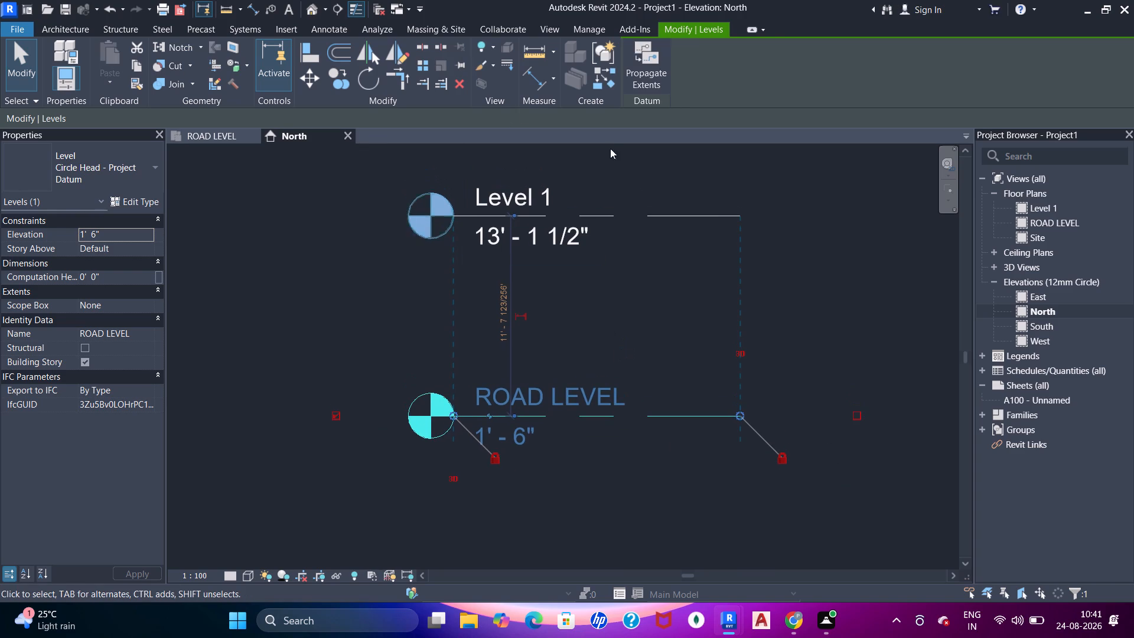
left_click(599, 84)
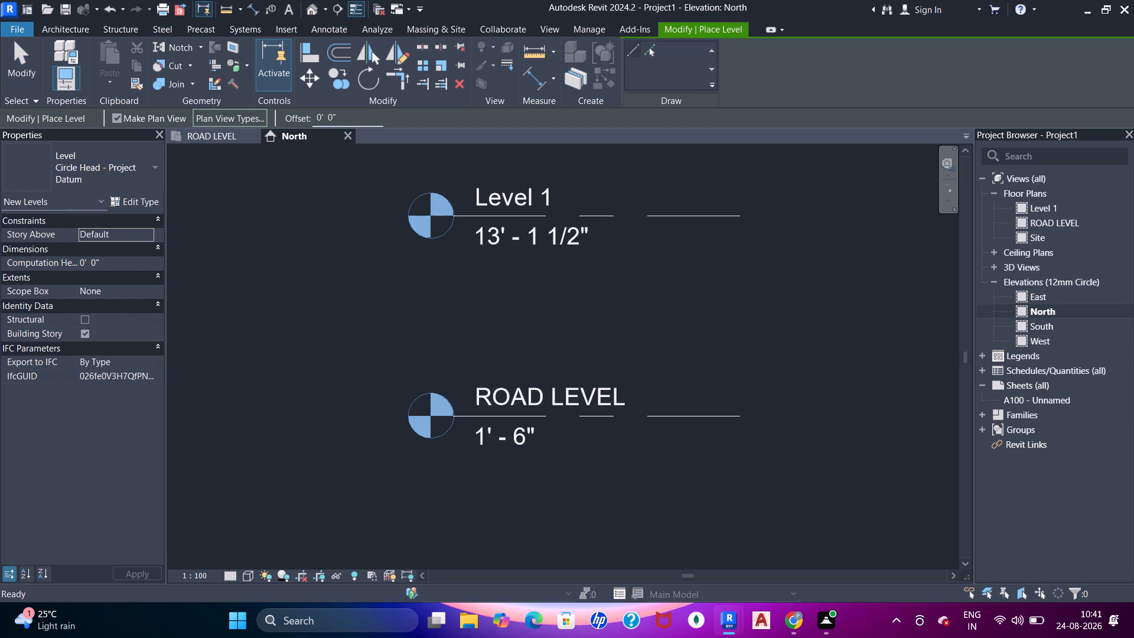
left_click_drag(343, 111, 264, 116)
type("1'6")
key("apostrophe")
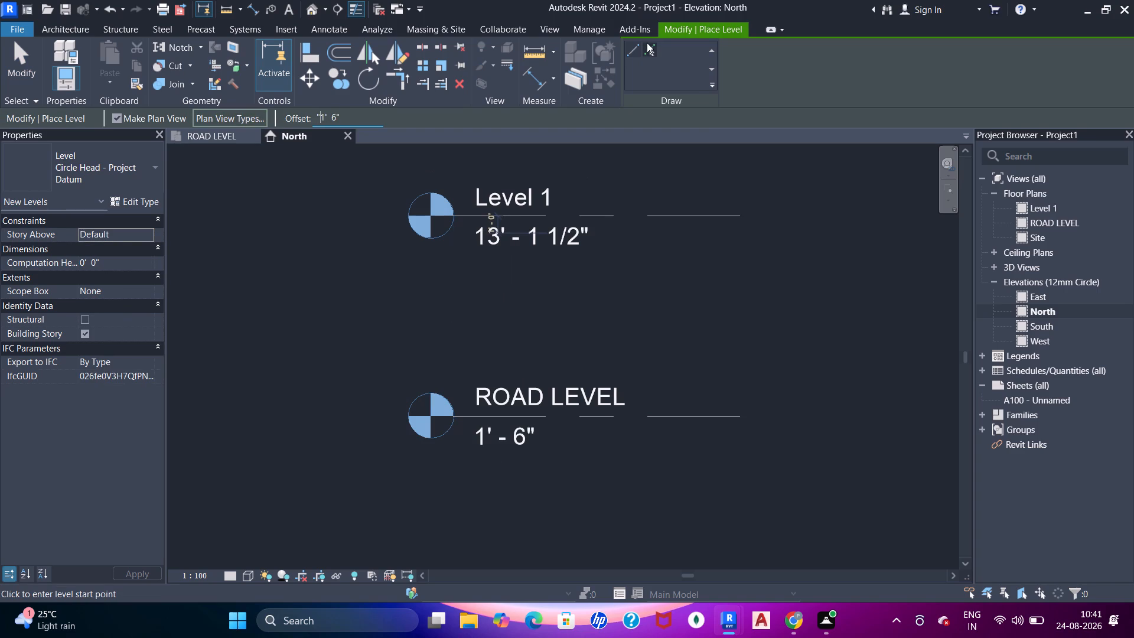
left_click(648, 52)
key("Return")
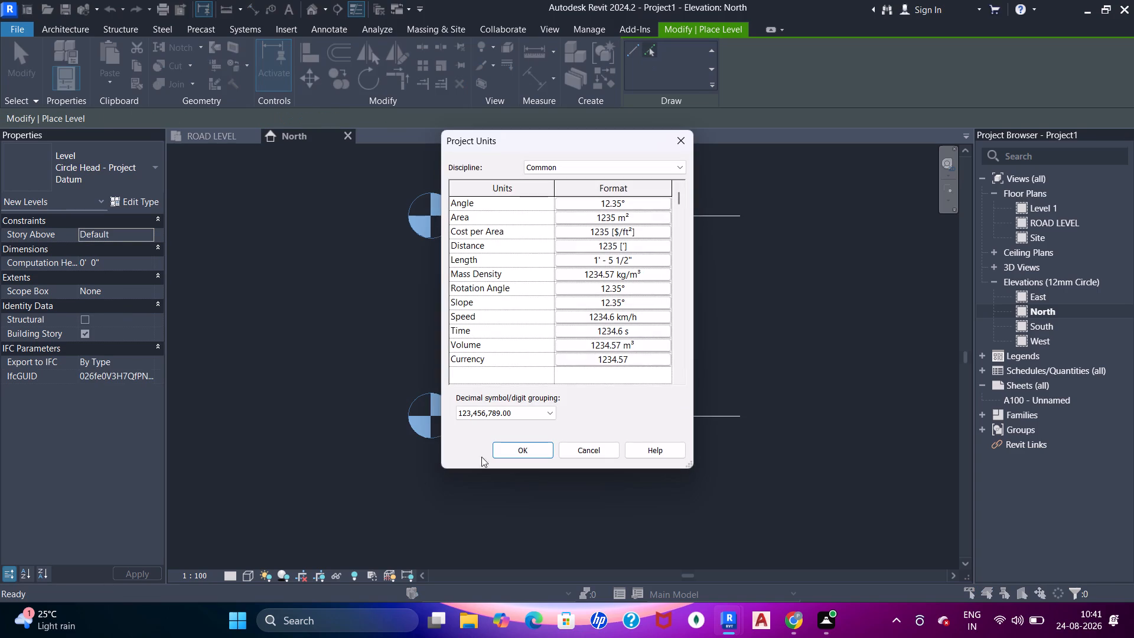
left_click(522, 452)
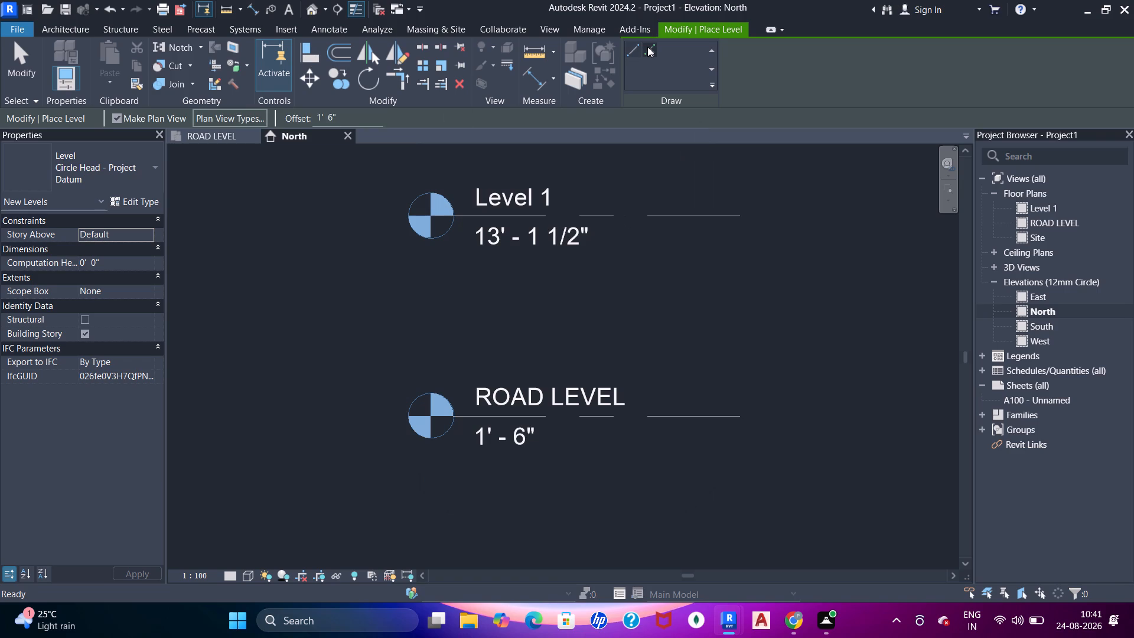
left_click(647, 47)
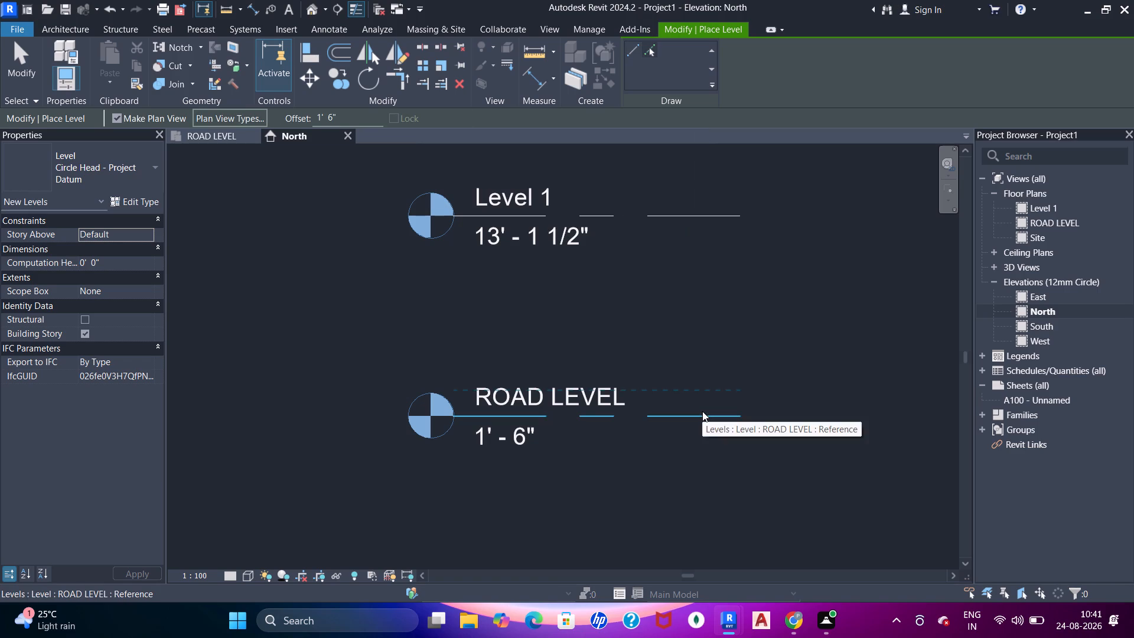
left_click_drag(702, 412, 689, 398)
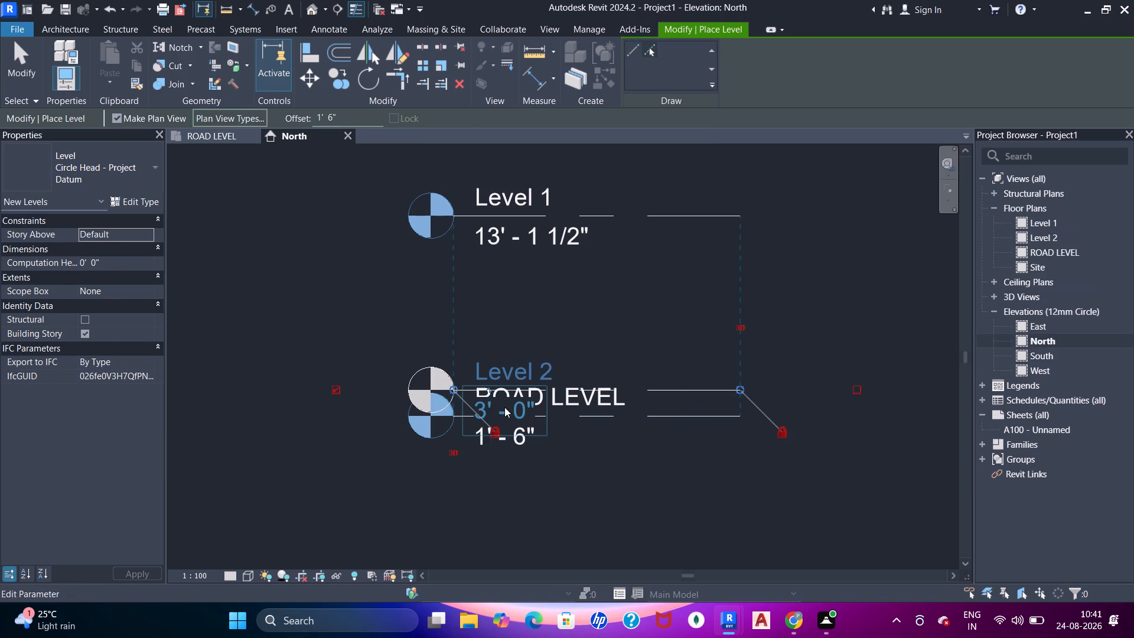
key("Escape")
key("Escape")
key("Escape")
key("Escape")
Stretch the ROAD LEVEL line and its aligned levels slightly outward at the end opposite the level heads.
left_click(608, 418)
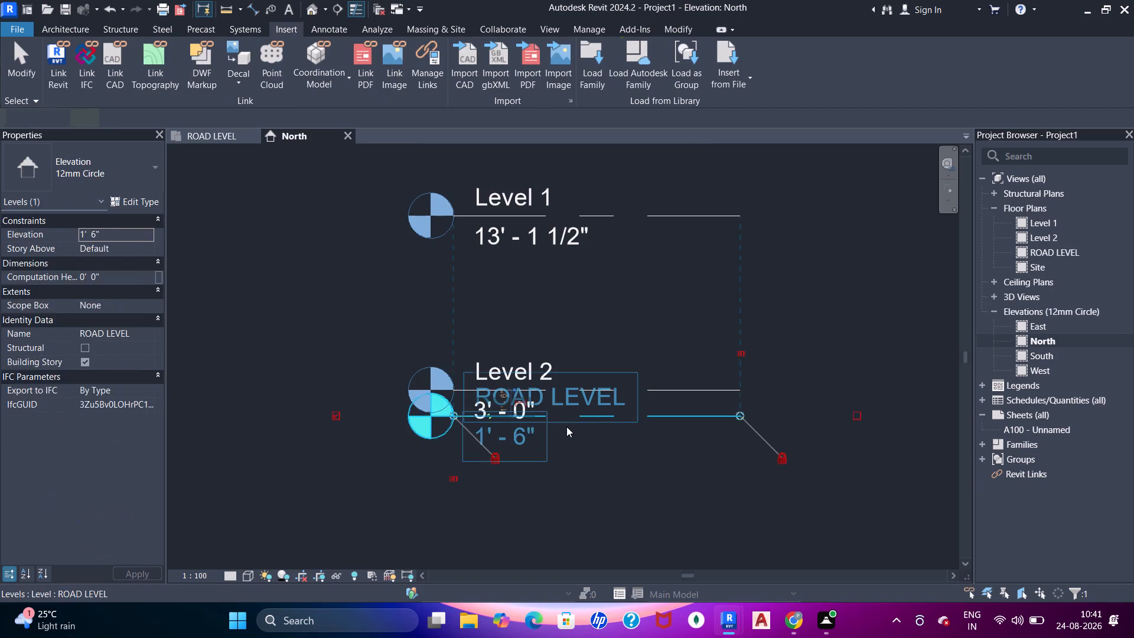
left_click(684, 415)
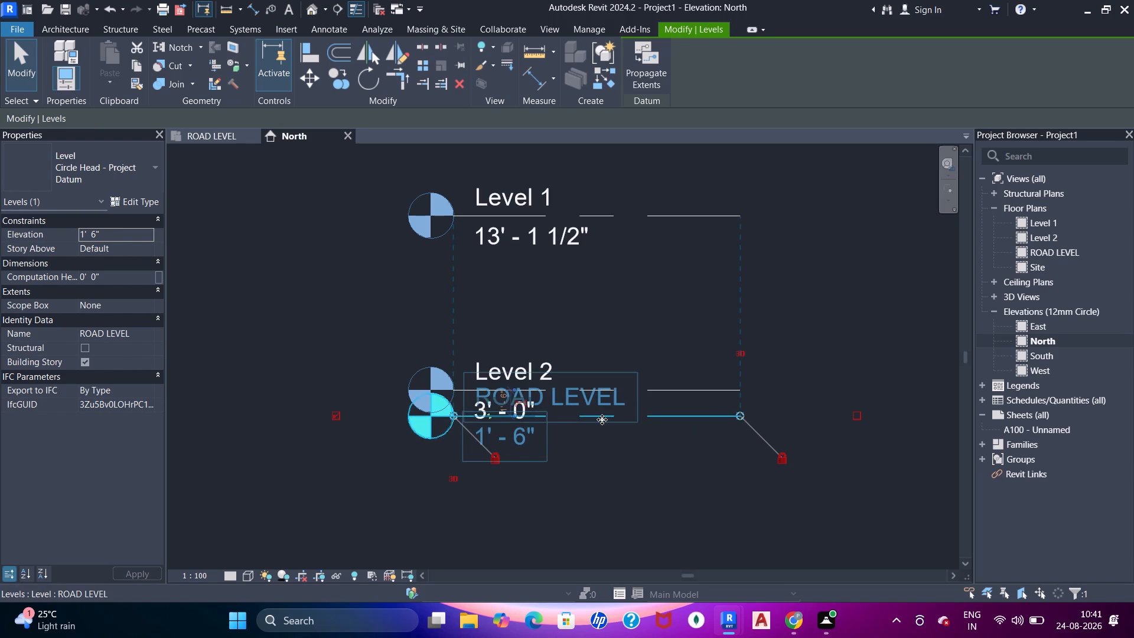
left_click_drag(741, 413, 750, 450)
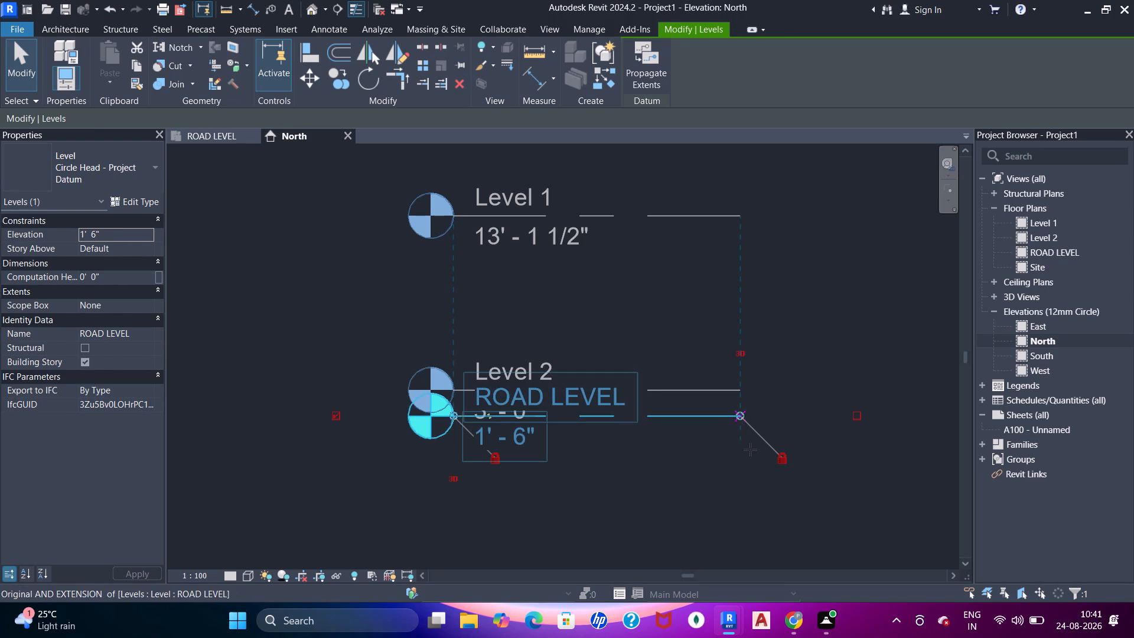
left_click_drag(750, 450, 751, 450)
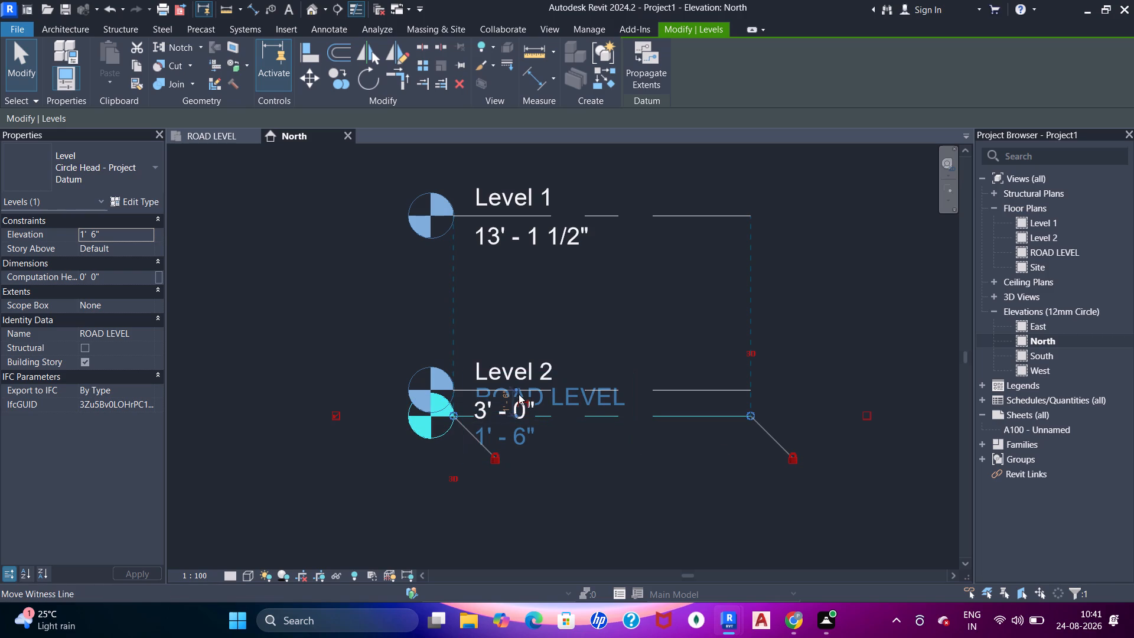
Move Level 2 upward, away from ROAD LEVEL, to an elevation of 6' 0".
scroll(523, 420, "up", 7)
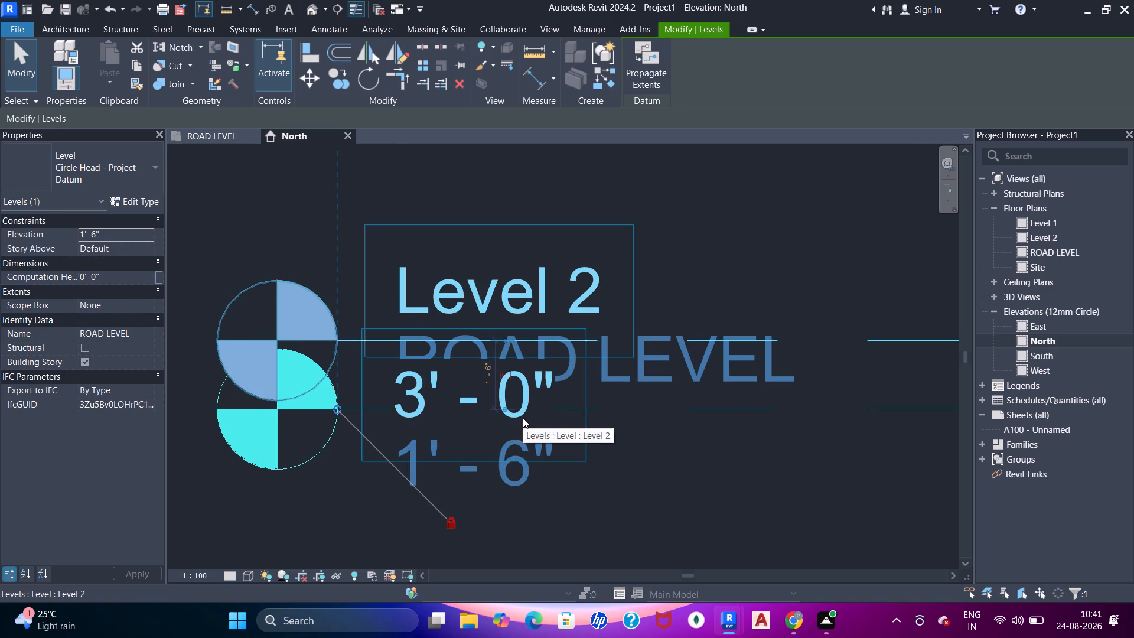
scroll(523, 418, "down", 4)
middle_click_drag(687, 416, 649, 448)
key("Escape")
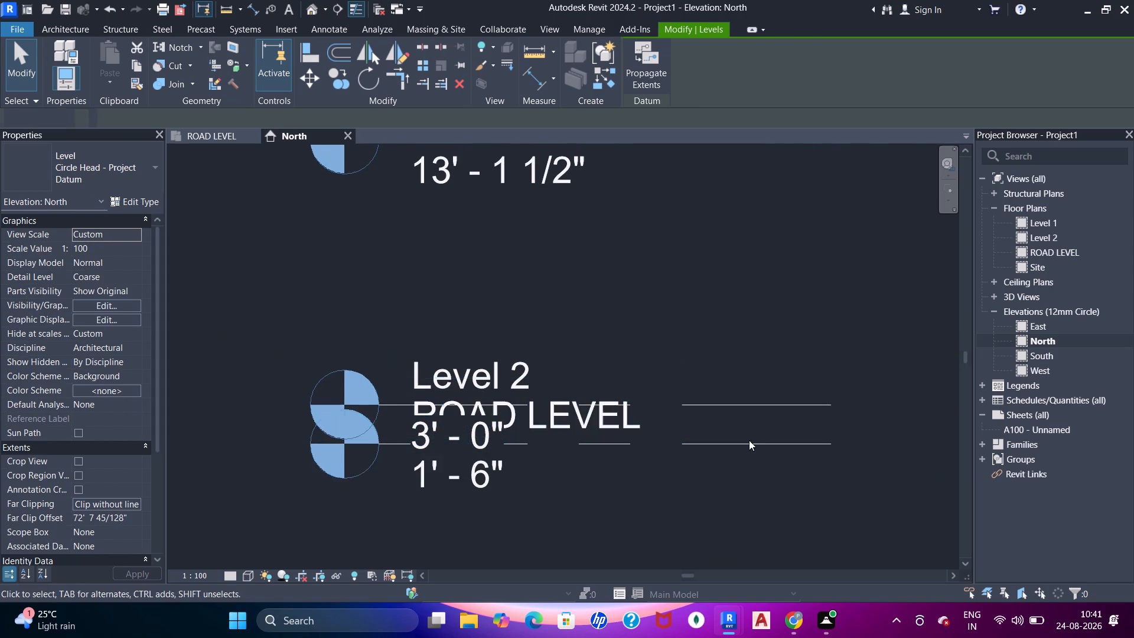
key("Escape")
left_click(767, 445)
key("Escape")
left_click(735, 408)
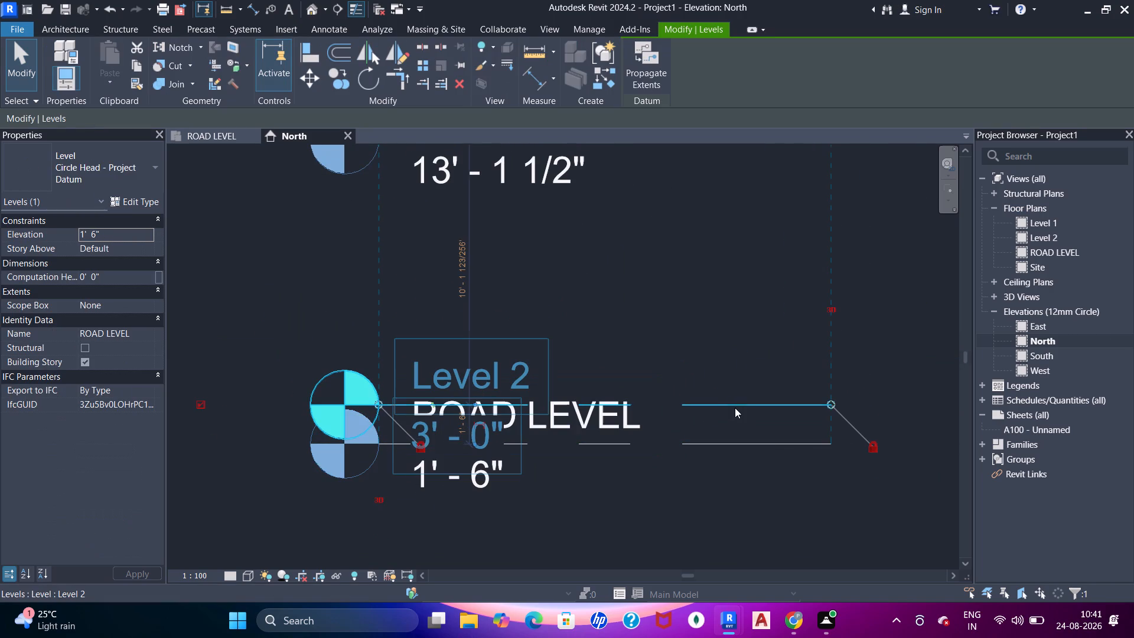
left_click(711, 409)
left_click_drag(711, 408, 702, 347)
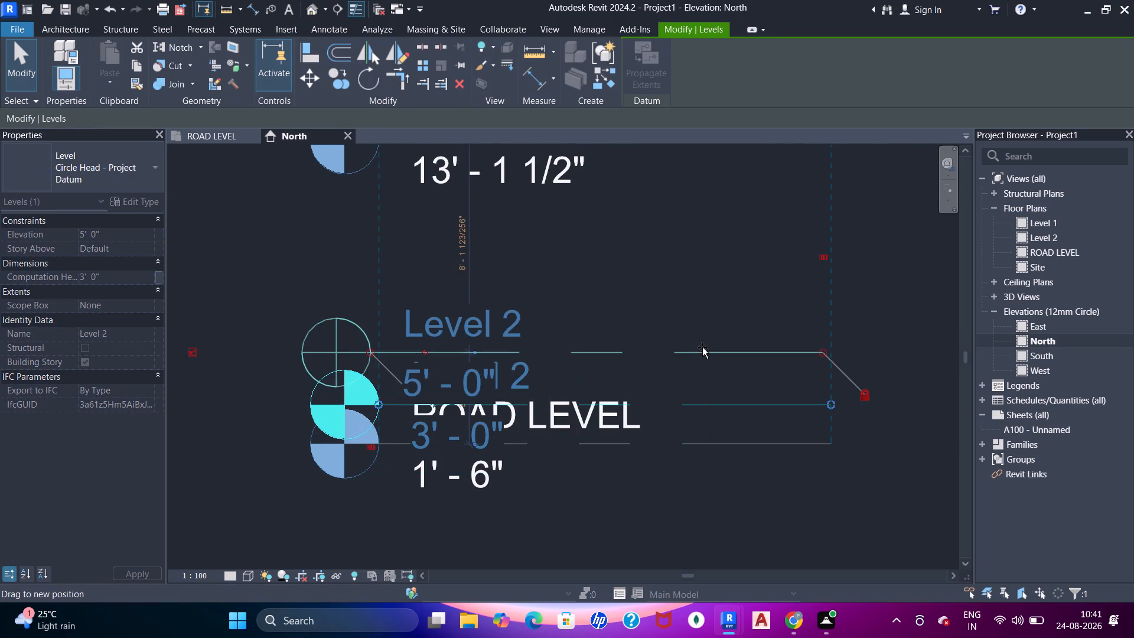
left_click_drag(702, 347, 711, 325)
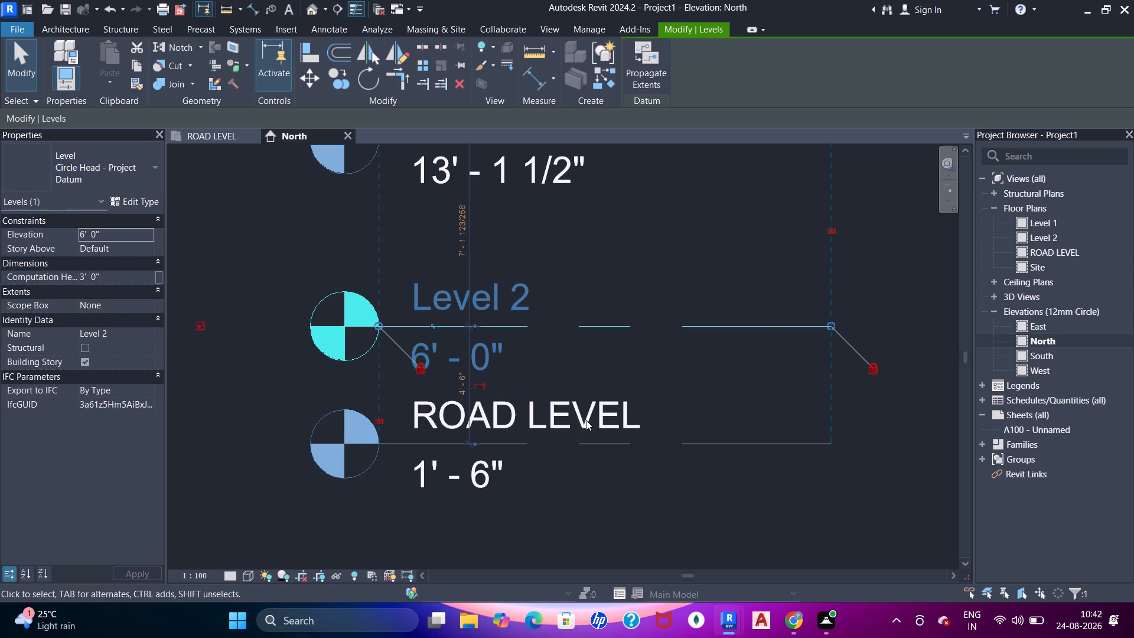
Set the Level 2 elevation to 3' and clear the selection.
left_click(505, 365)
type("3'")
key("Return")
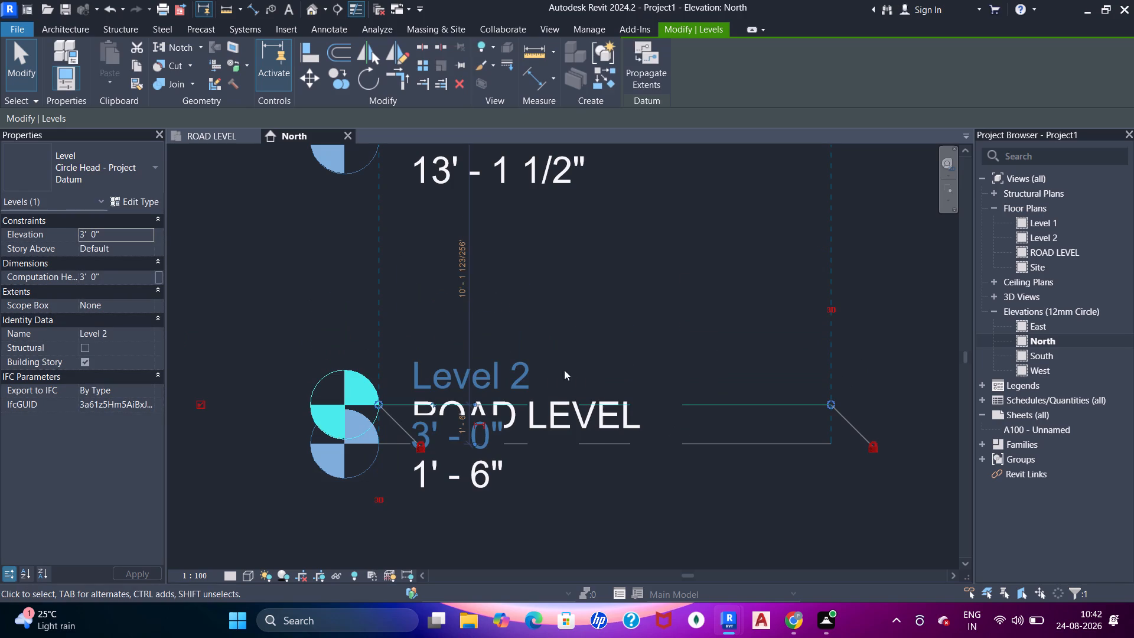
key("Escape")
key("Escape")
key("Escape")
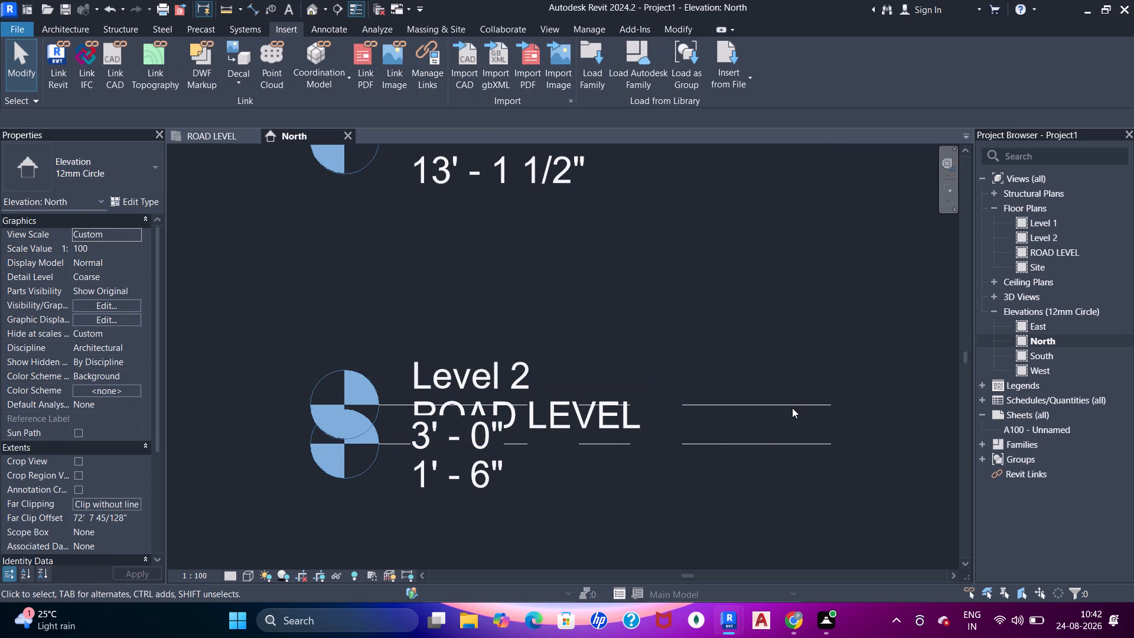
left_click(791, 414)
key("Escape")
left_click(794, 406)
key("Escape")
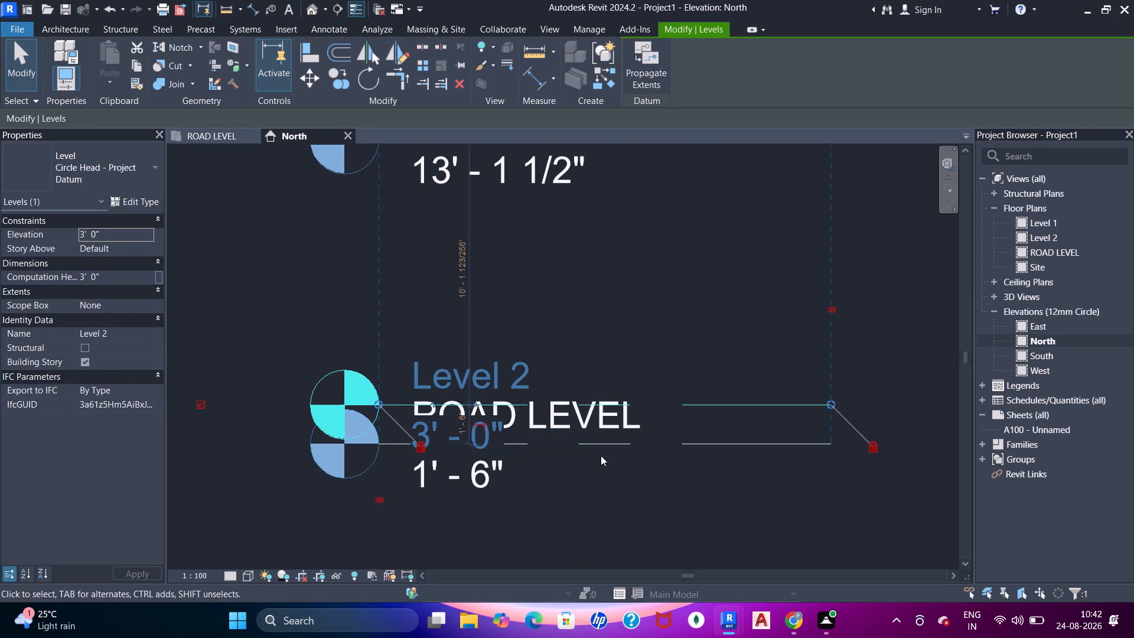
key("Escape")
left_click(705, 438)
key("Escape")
Rename Level 2 as DRIVE LEV.
left_click(333, 463)
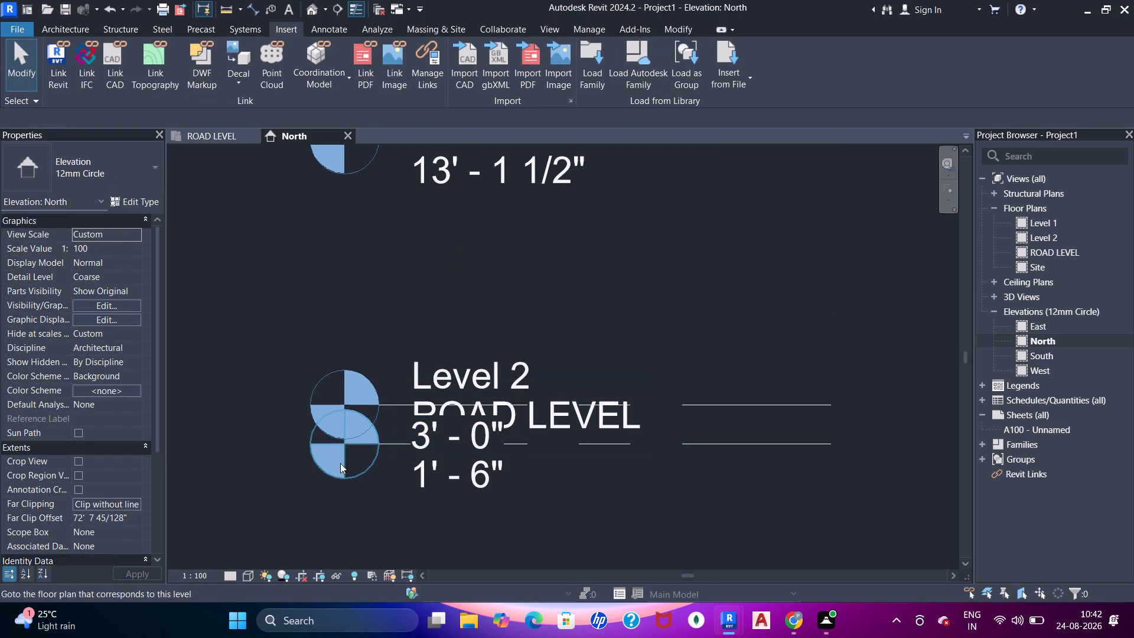
scroll(333, 468, "up", 4)
key("Escape")
left_click(549, 297)
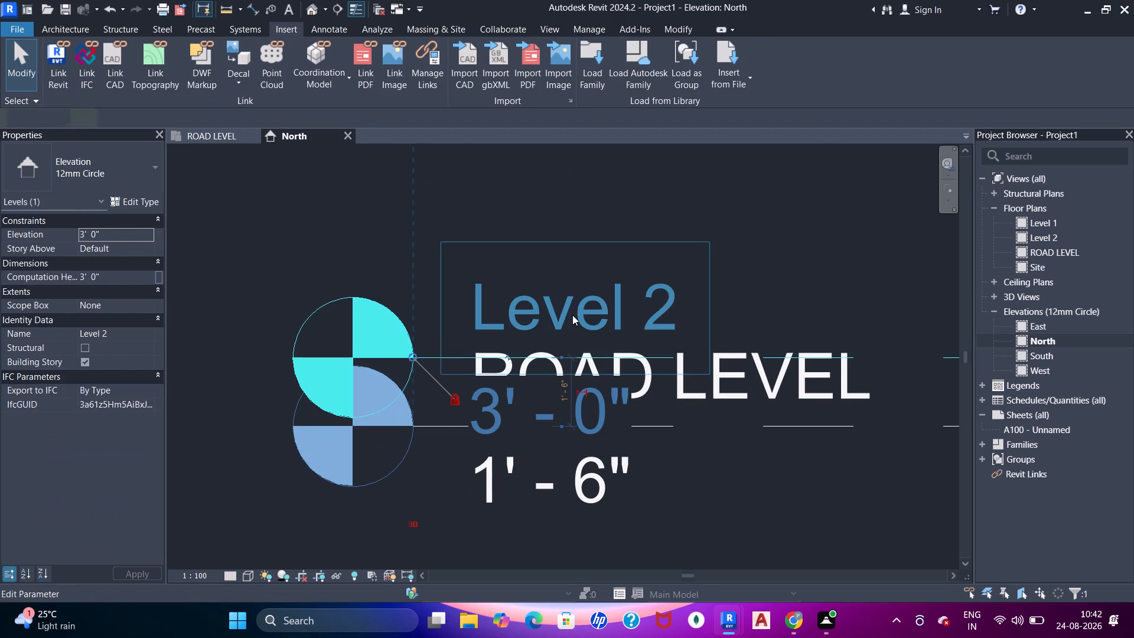
left_click(573, 314)
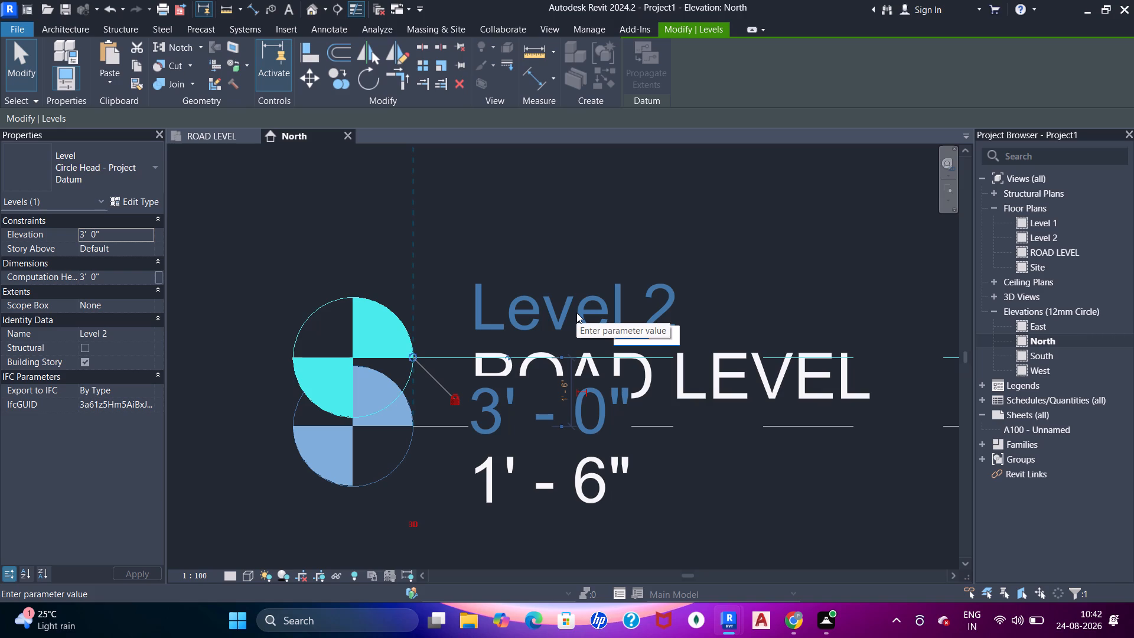
type("DR")
type("IVE LEV")
key("Return")
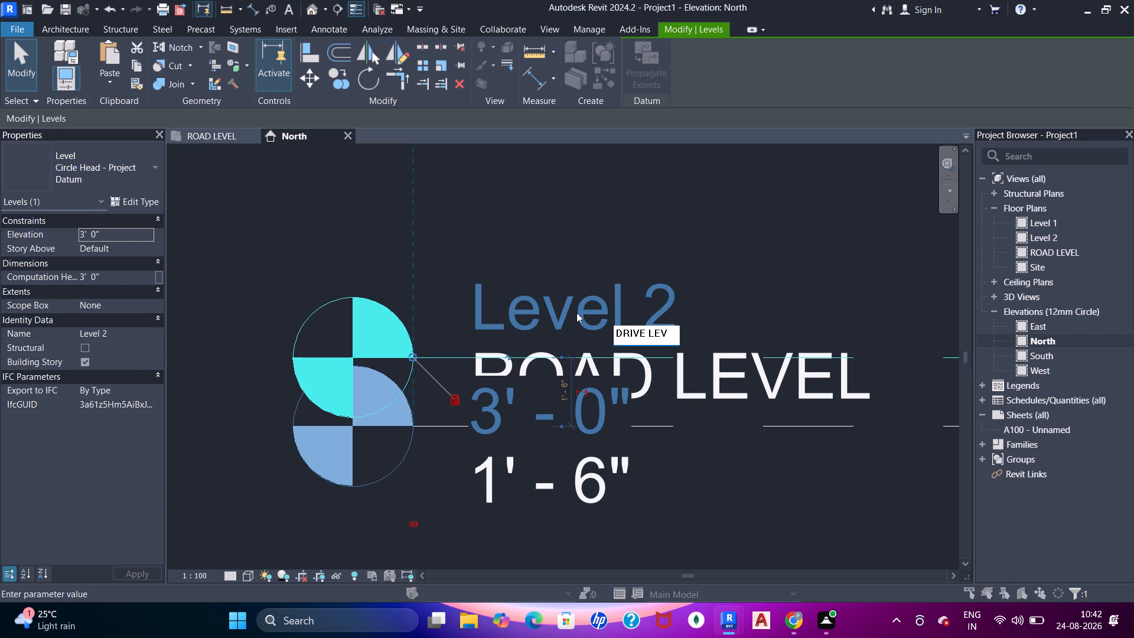
left_click(631, 317)
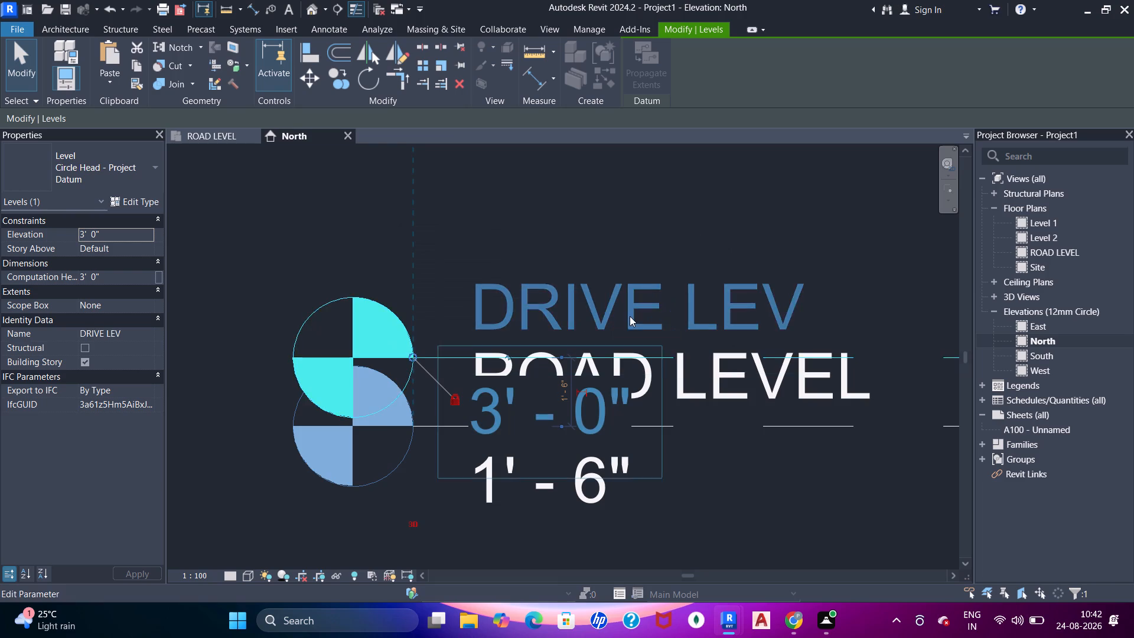
Delete Level 1, the uppermost level above DRIVE LEV.
scroll(630, 314, "down", 2)
middle_click_drag(658, 279, 588, 398)
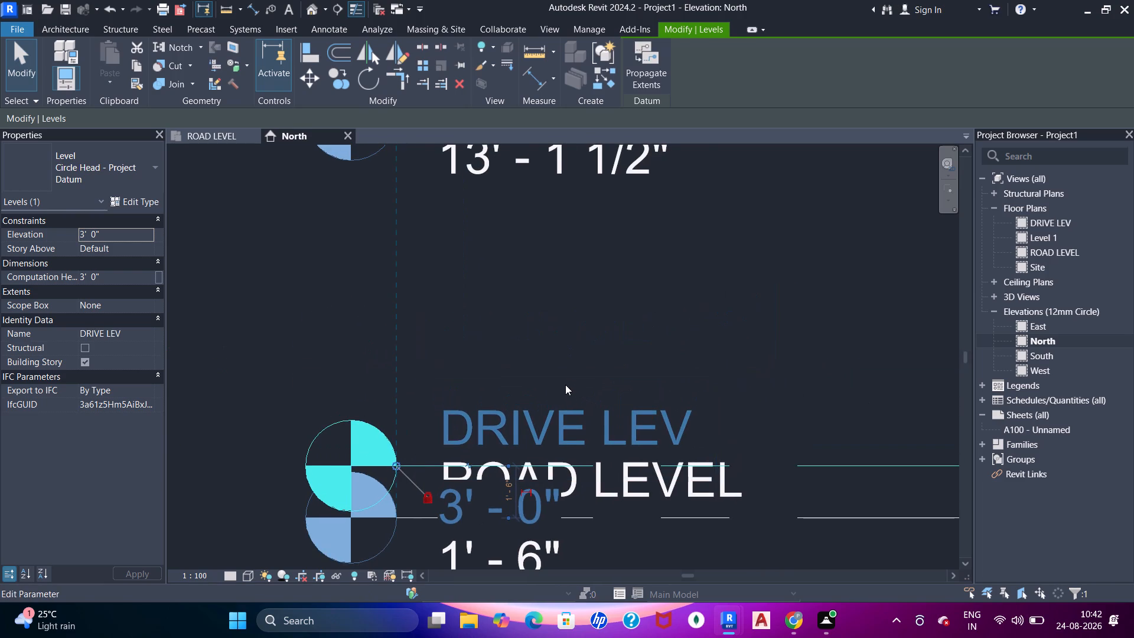
scroll(565, 385, "down", 1)
middle_click_drag(569, 361, 554, 441)
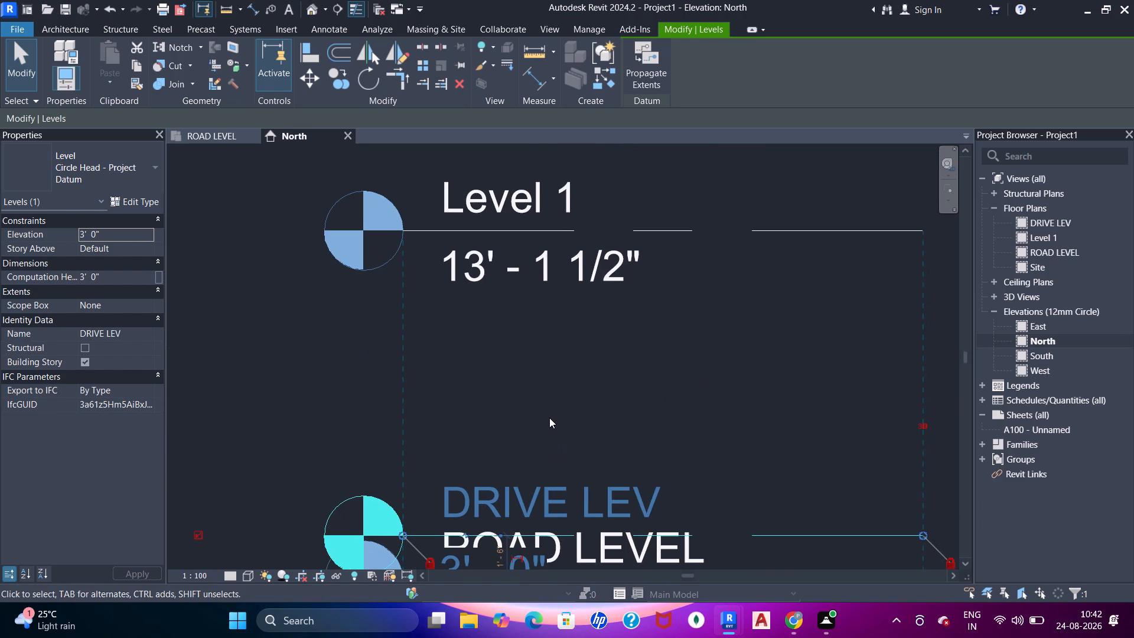
scroll(549, 418, "down", 1)
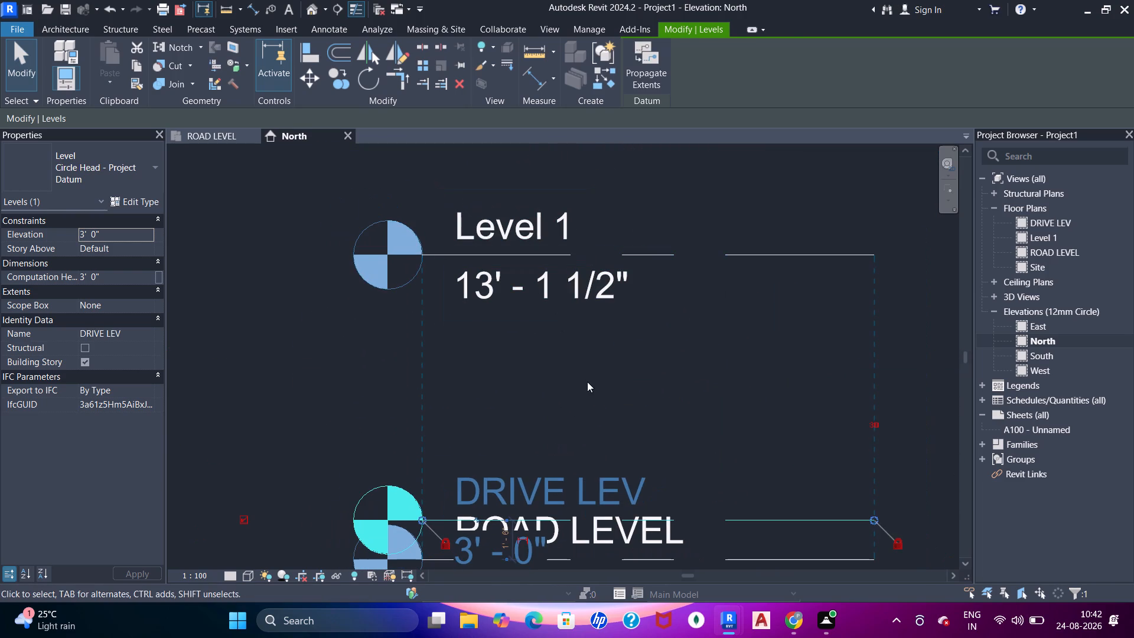
key("Escape")
key("Escape")
key("Escape")
left_click_drag(686, 370, 511, 207)
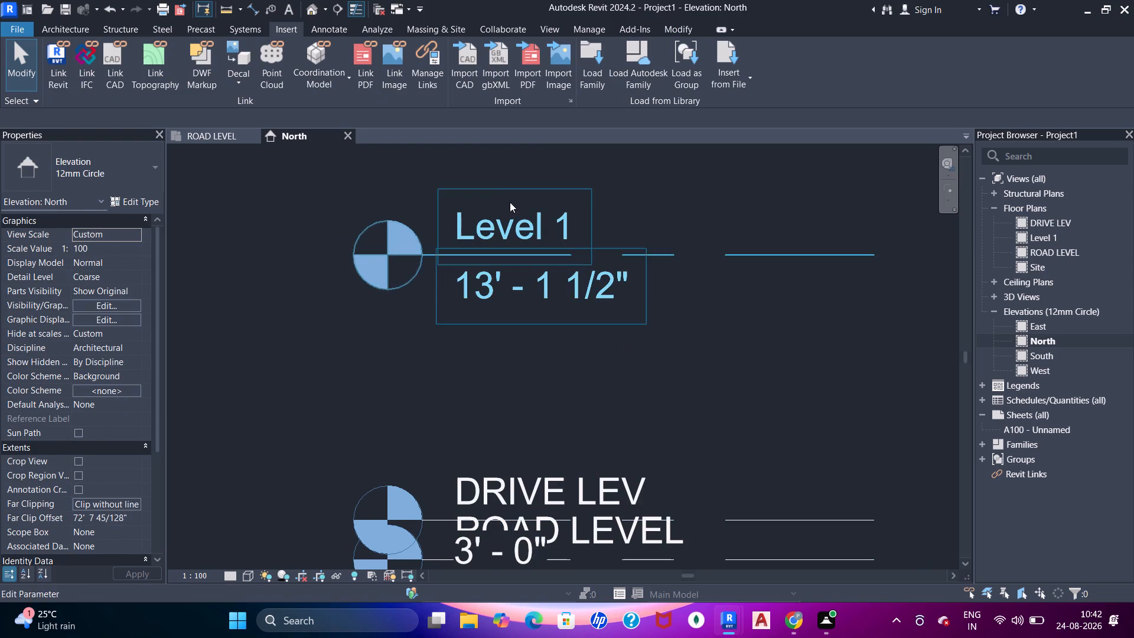
key("Escape")
key("Escape")
key("Escape")
key("Delete")
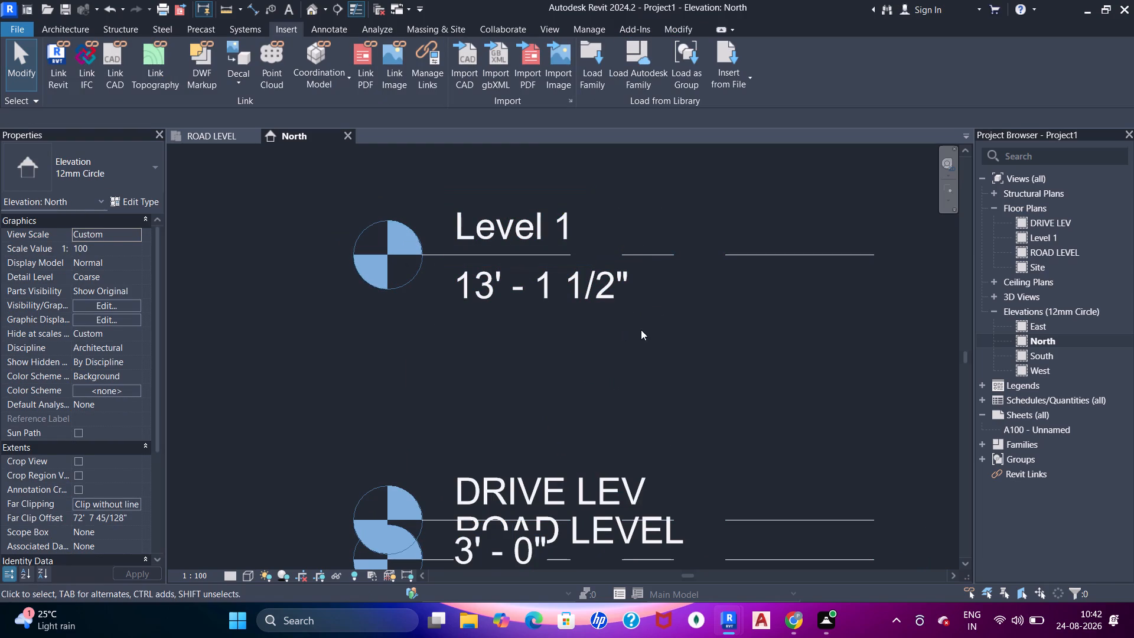
left_click_drag(654, 331, 523, 207)
key("Delete")
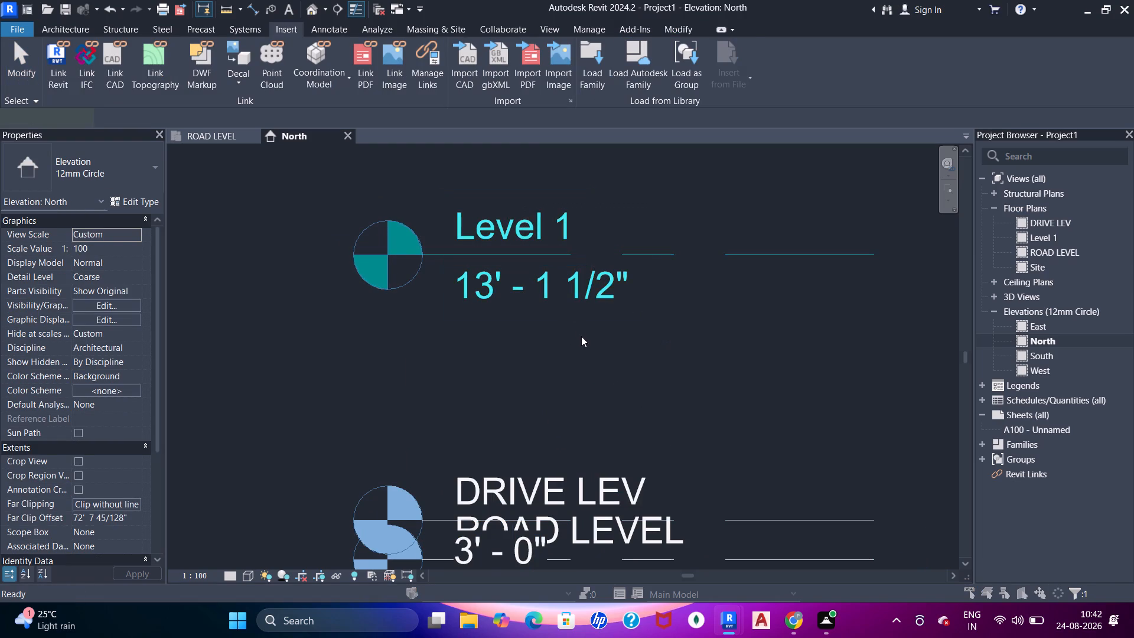
left_click(649, 358)
key("Delete")
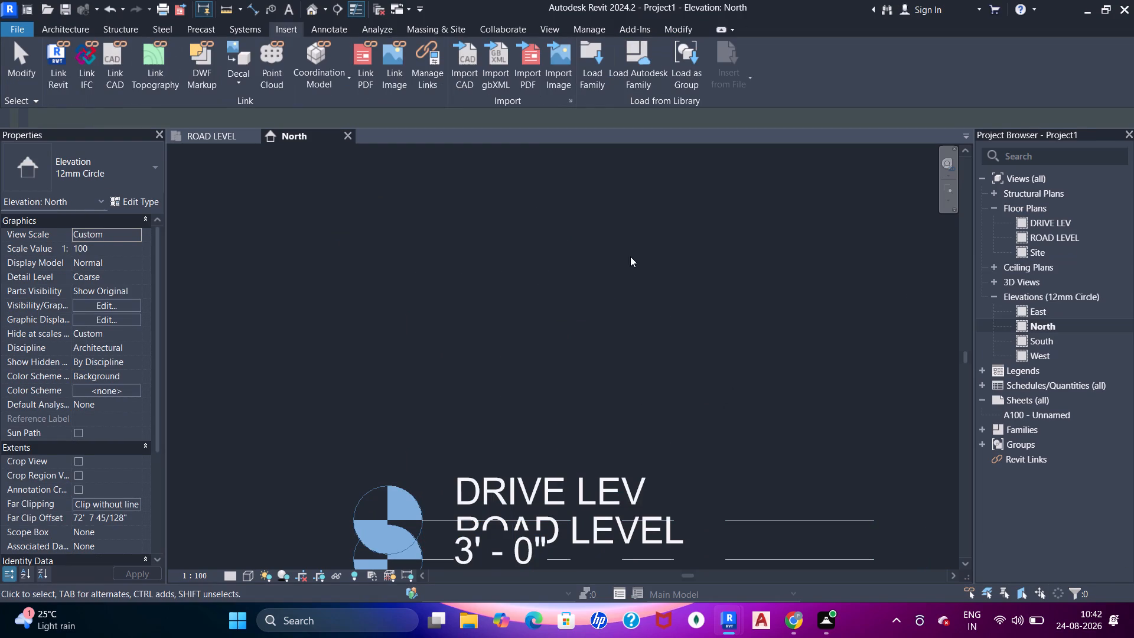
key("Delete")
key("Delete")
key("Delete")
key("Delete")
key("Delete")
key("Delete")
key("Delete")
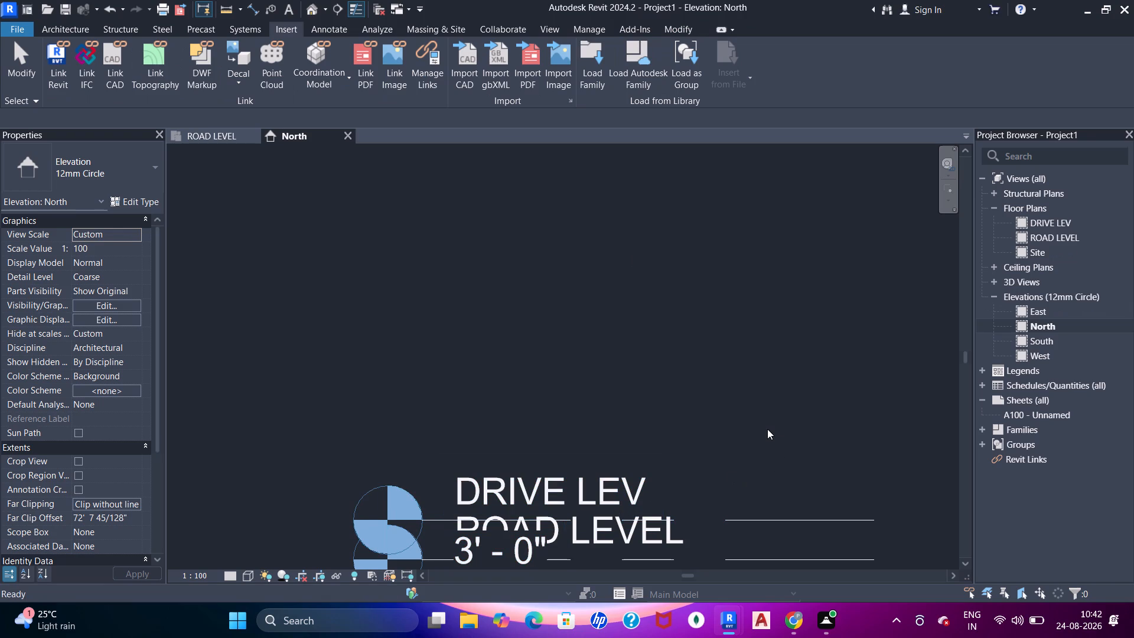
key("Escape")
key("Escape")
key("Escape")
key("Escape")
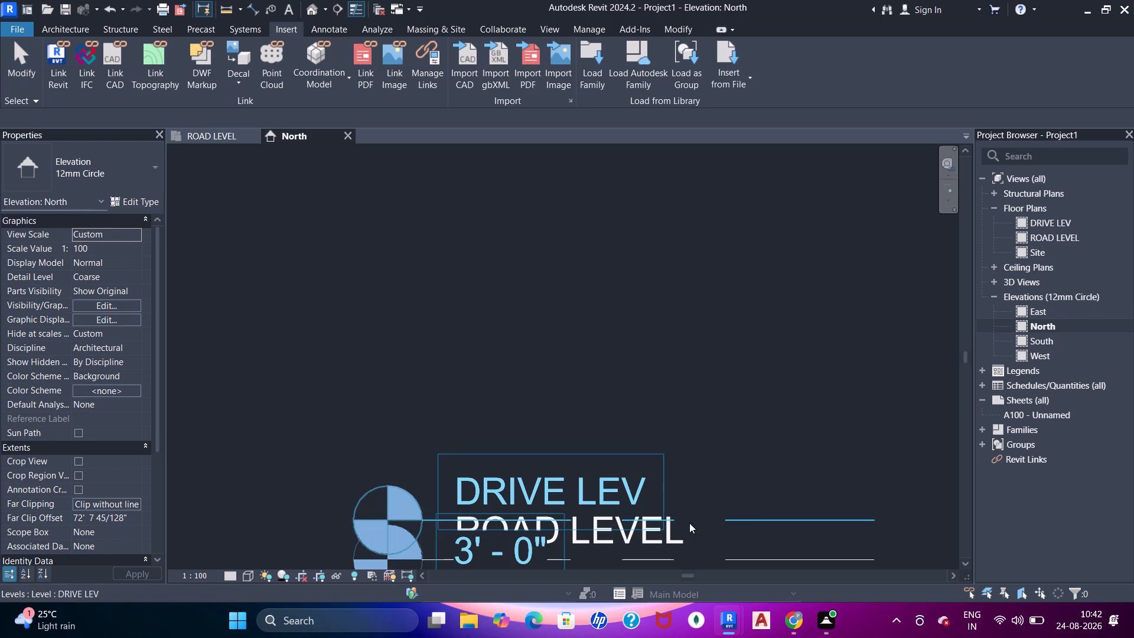
Create a new level by picking the DRIVE LEV line with an offset of 11' 6" above it.
left_click(745, 513)
left_click(739, 516)
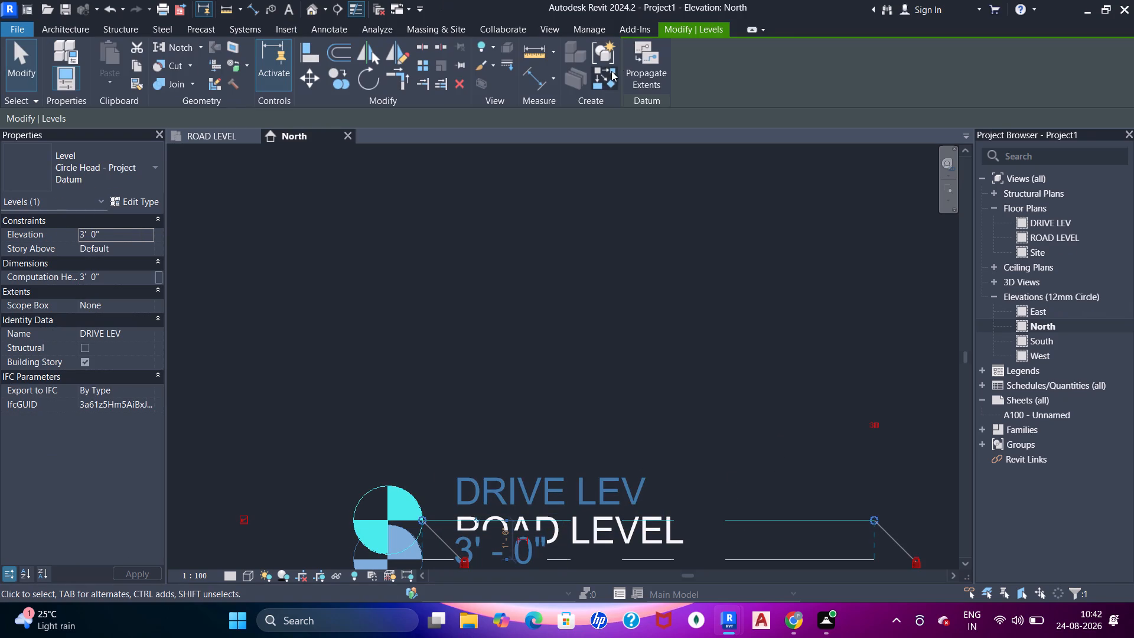
left_click(610, 71)
left_click_drag(358, 118, 221, 120)
type("11'6")
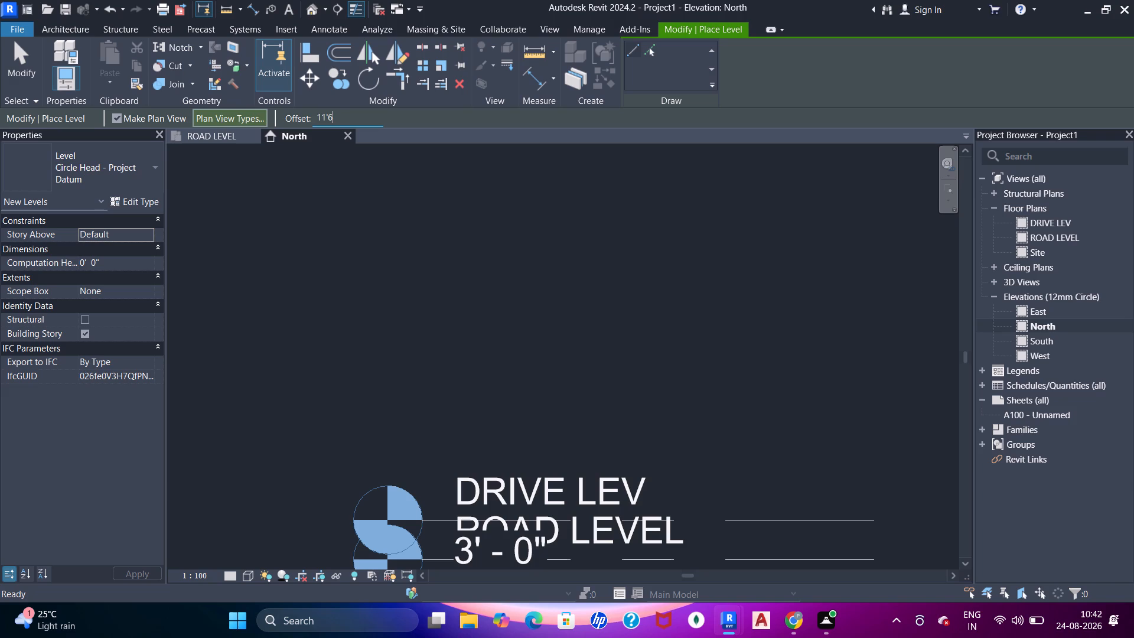
key("Right")
key("apostrophe")
key("Return")
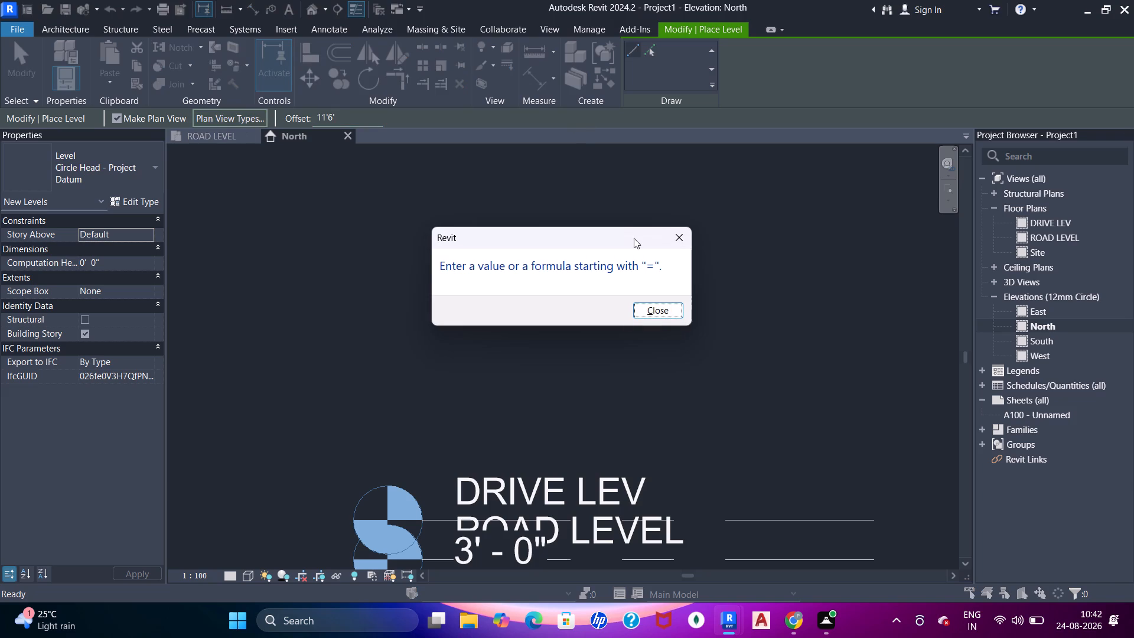
left_click_drag(680, 239, 641, 214)
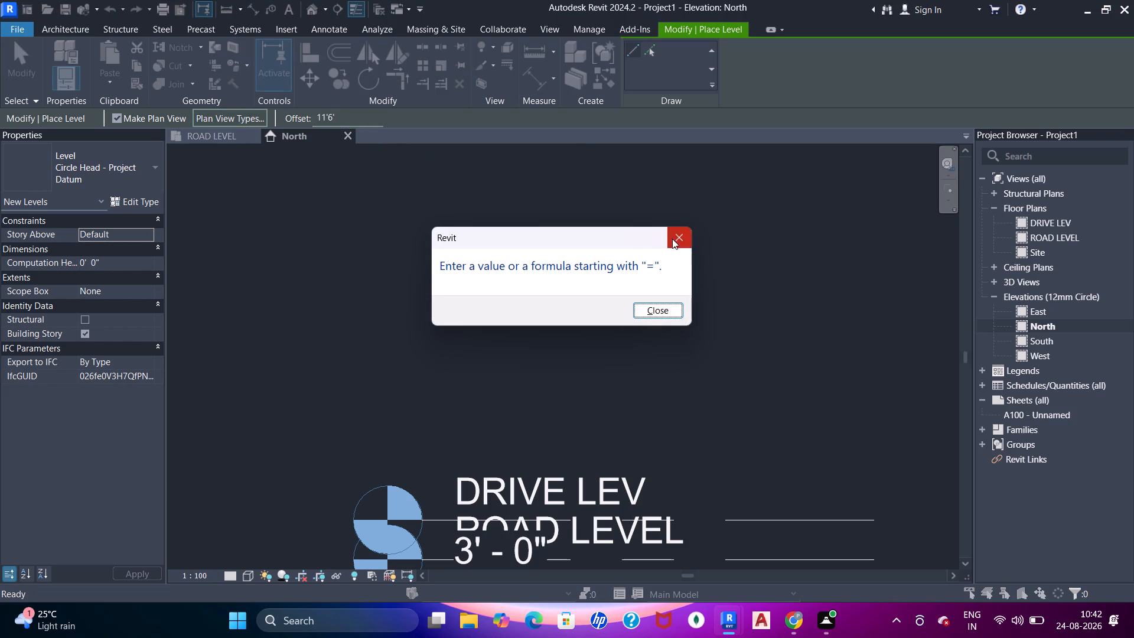
left_click(672, 239)
left_click(359, 117)
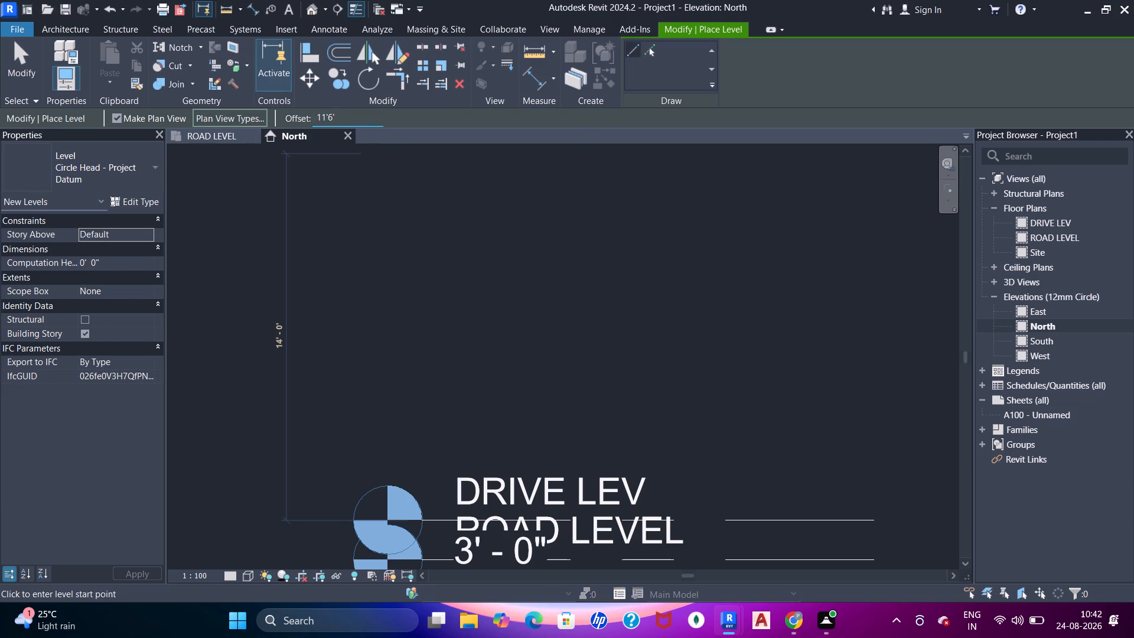
key("BackSpace")
key("shift+quotedbl")
key("shift+Return")
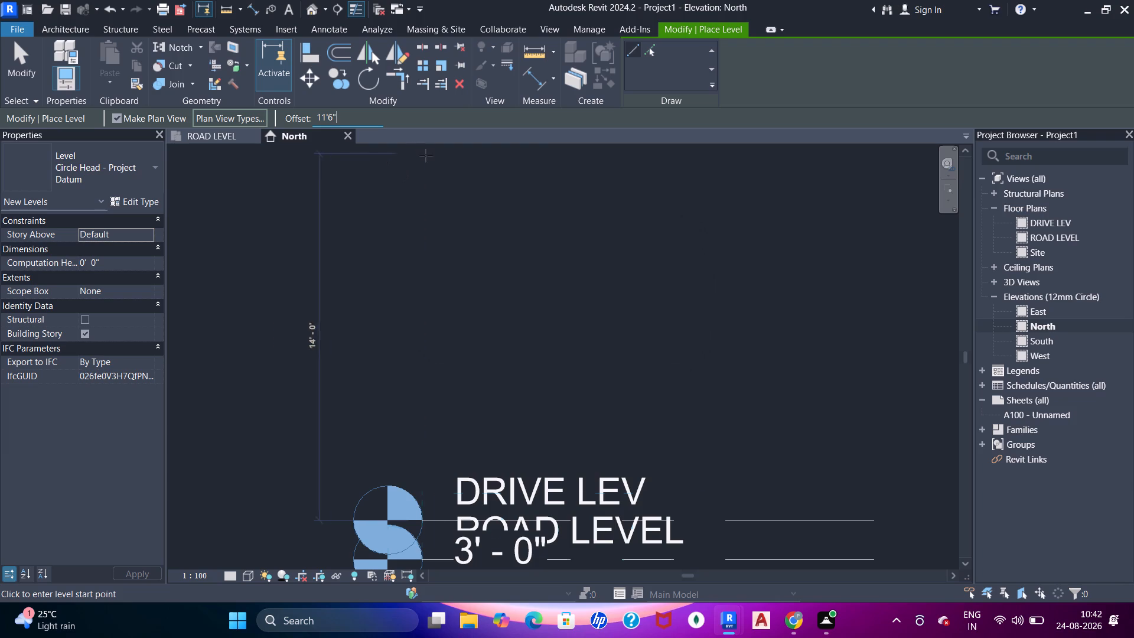
left_click(650, 47)
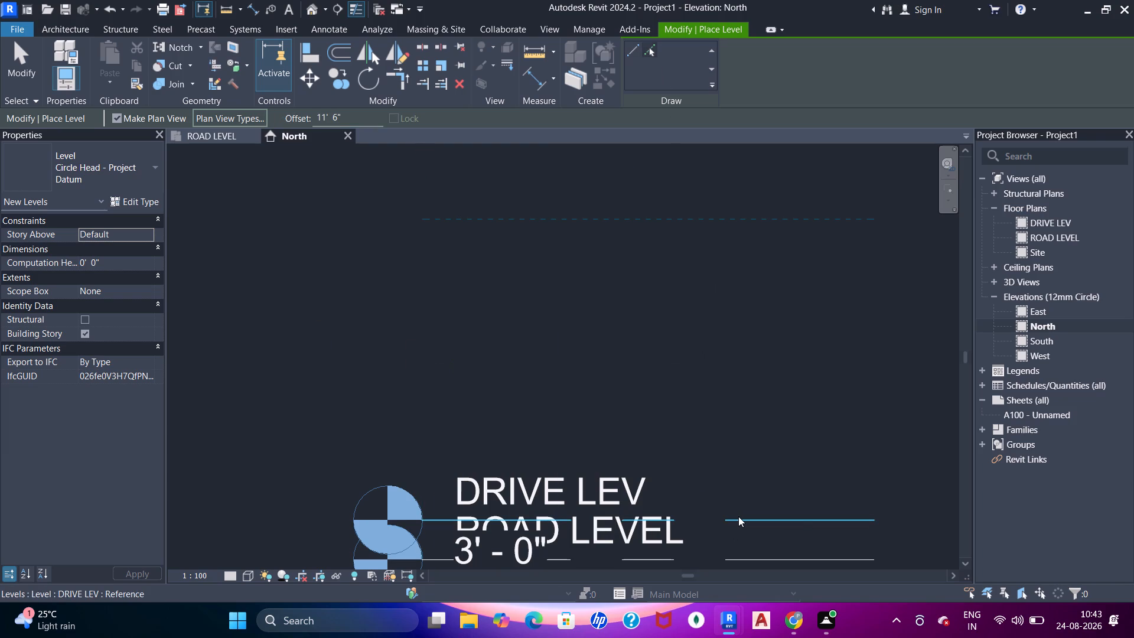
left_click(738, 516)
scroll(630, 352, "down", 2)
middle_click_drag(600, 317, 605, 346)
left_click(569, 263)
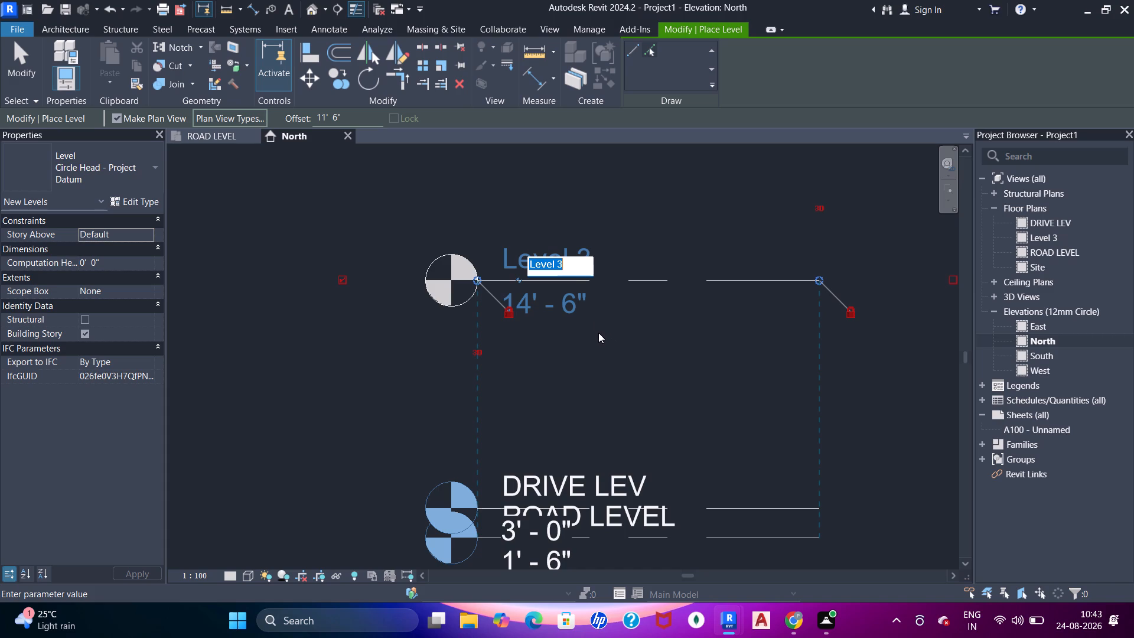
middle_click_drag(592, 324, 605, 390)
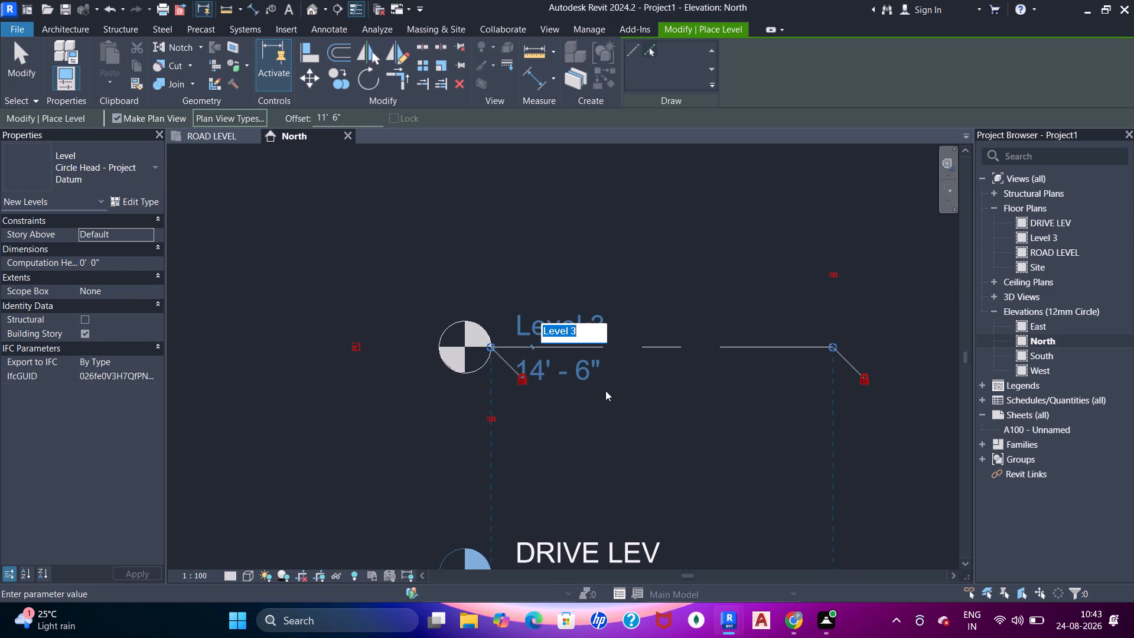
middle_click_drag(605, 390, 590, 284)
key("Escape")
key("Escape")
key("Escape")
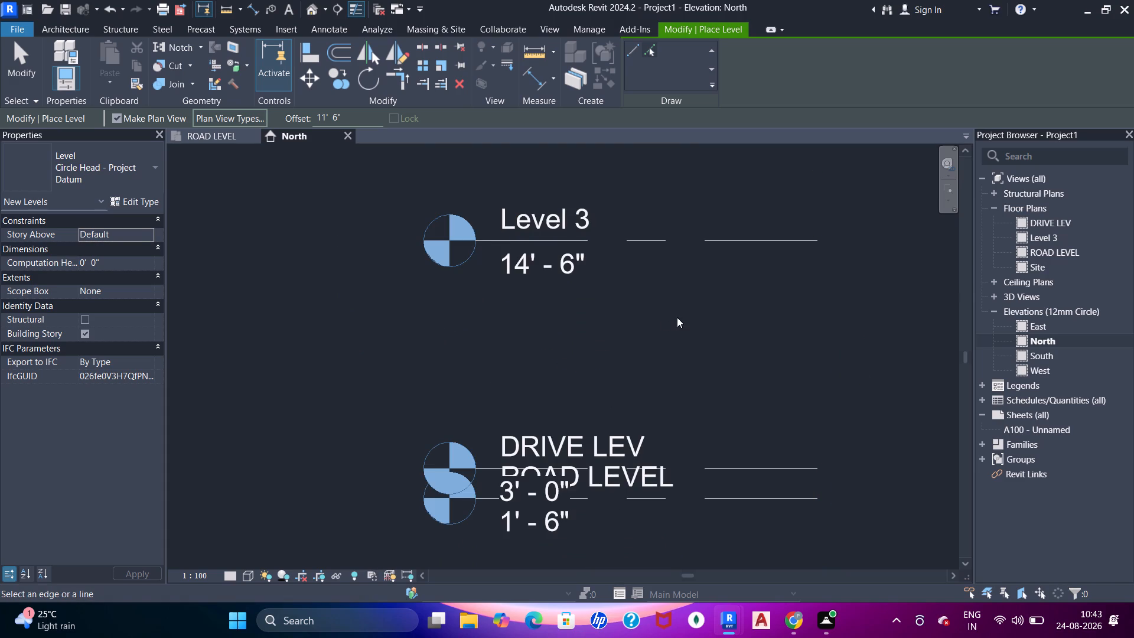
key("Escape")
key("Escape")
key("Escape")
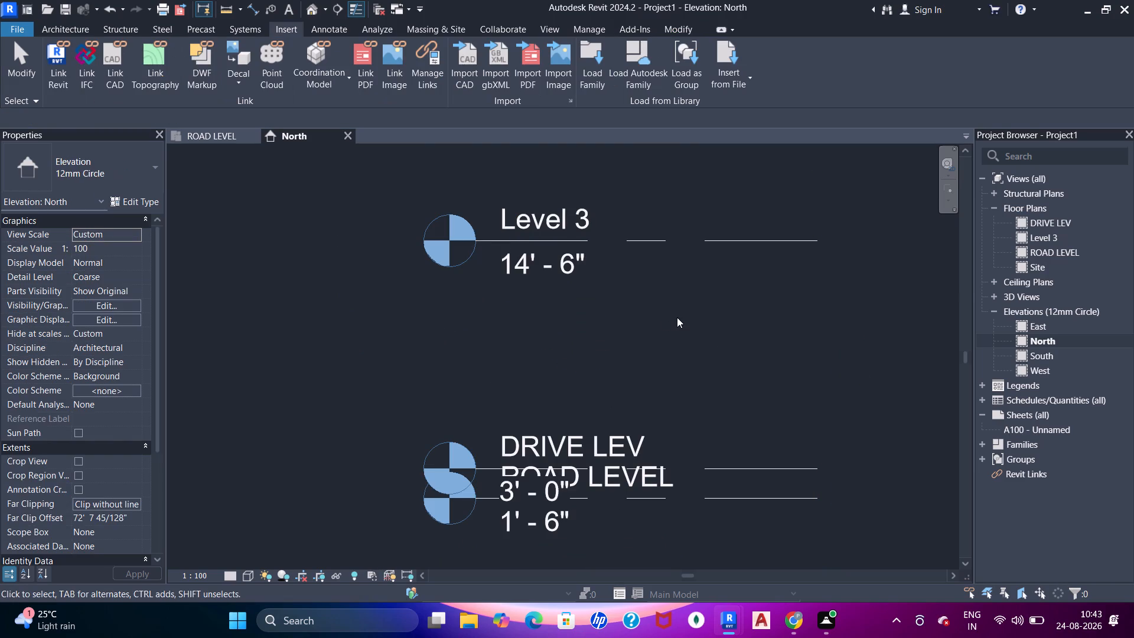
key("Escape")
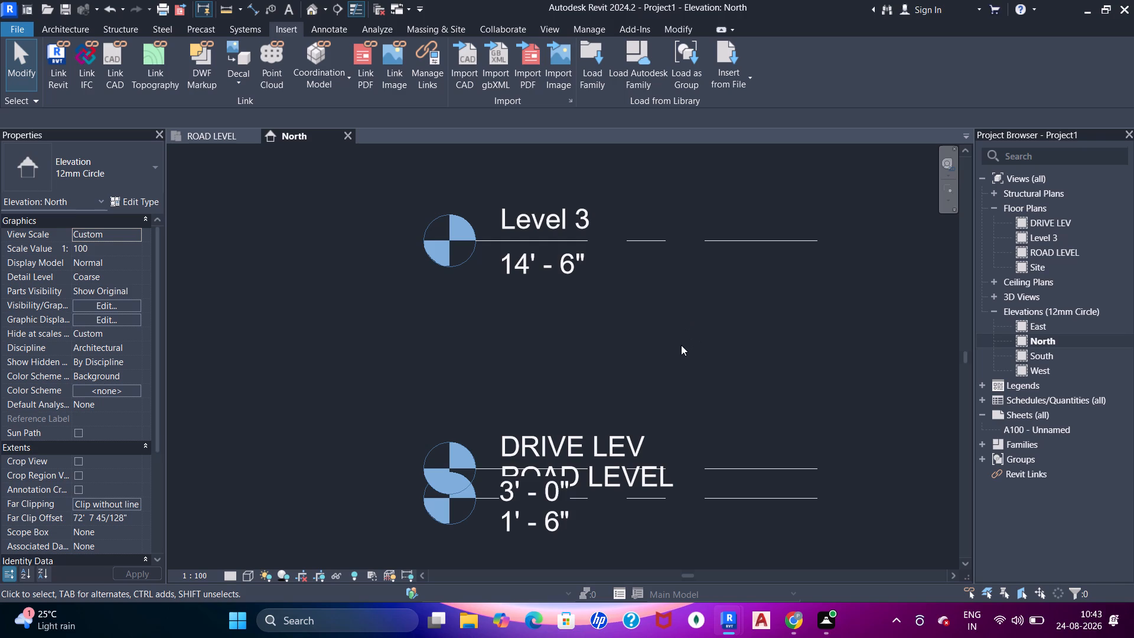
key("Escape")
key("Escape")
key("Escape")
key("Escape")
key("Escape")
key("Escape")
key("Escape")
Create a new level by picking the DRIVE LEV line with an offset of 1' 6" above it.
left_click(742, 471)
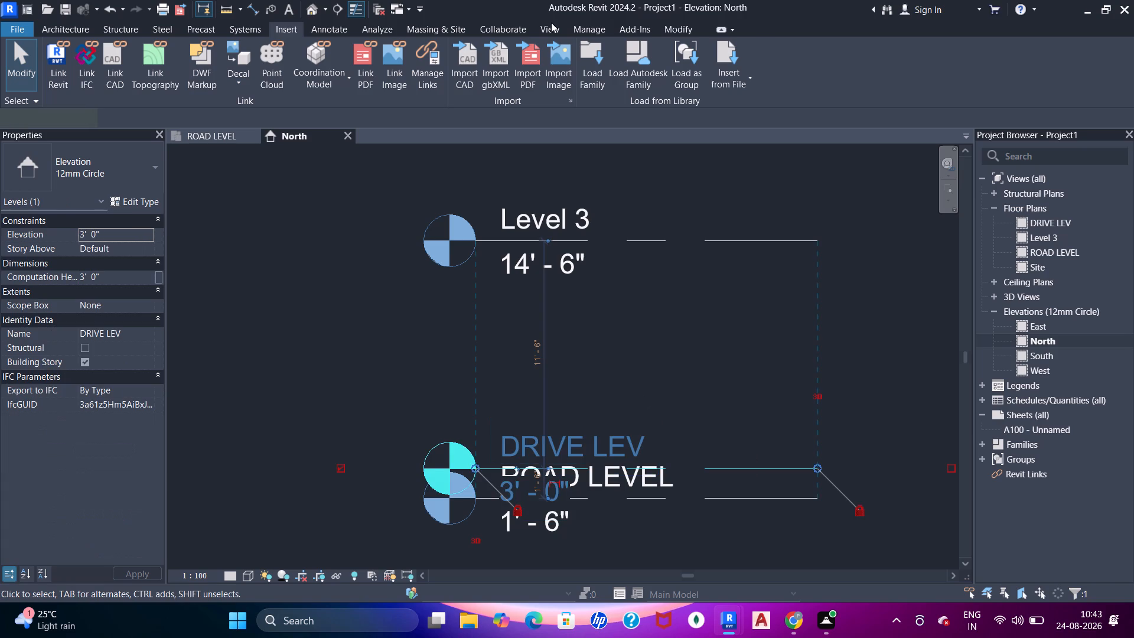
left_click(602, 87)
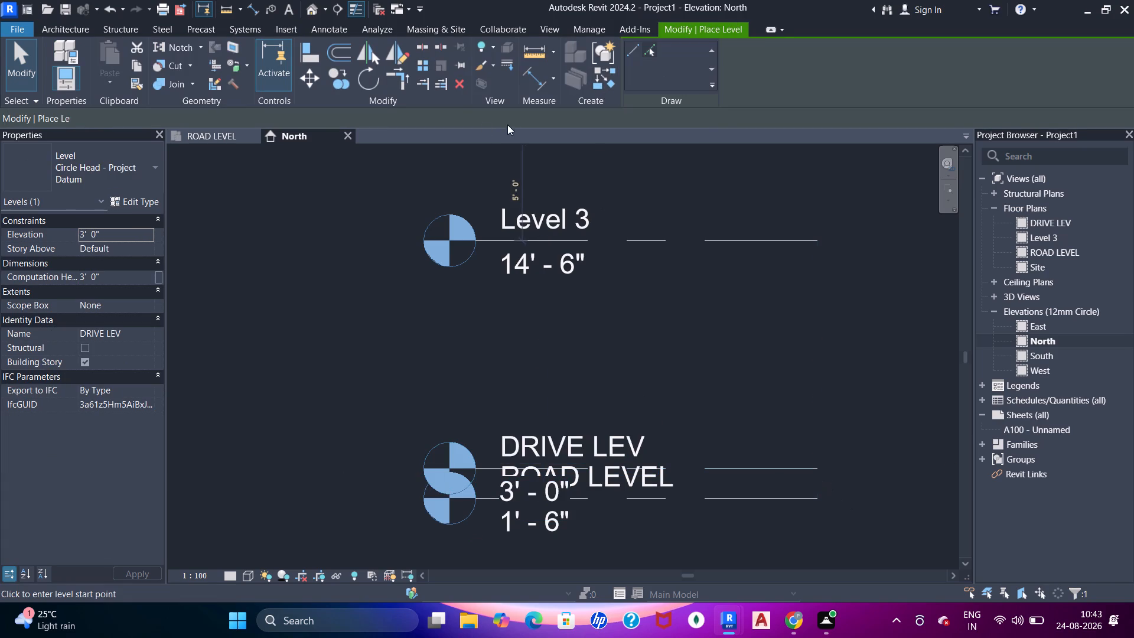
left_click_drag(357, 114, 259, 118)
type("1'6")
key("shift+quotedbl")
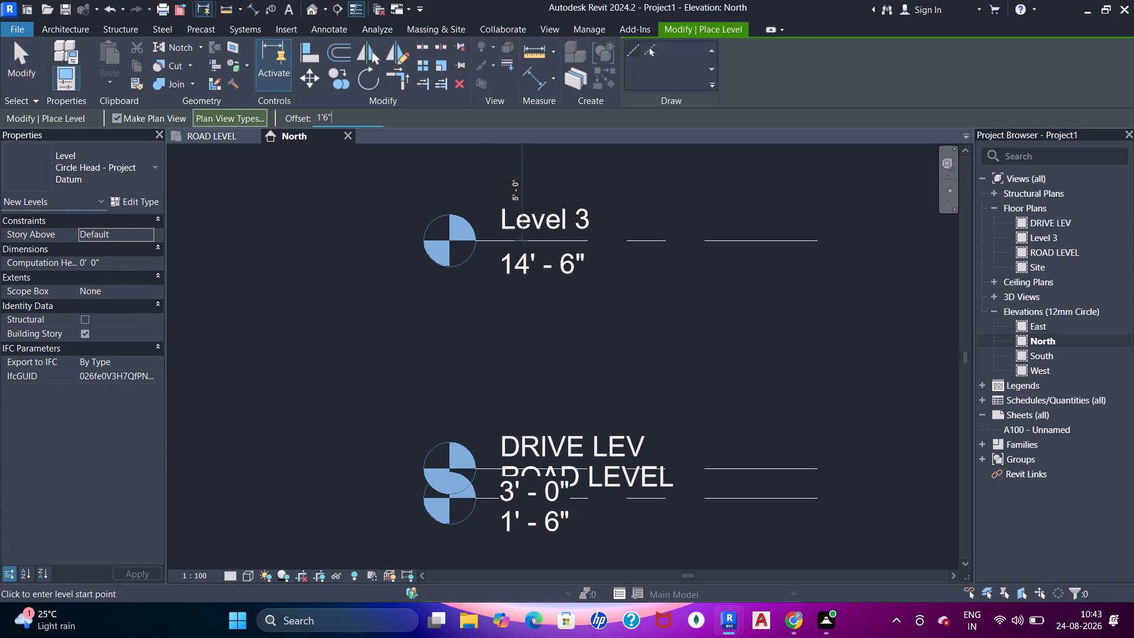
key("shift+Return")
left_click(649, 50)
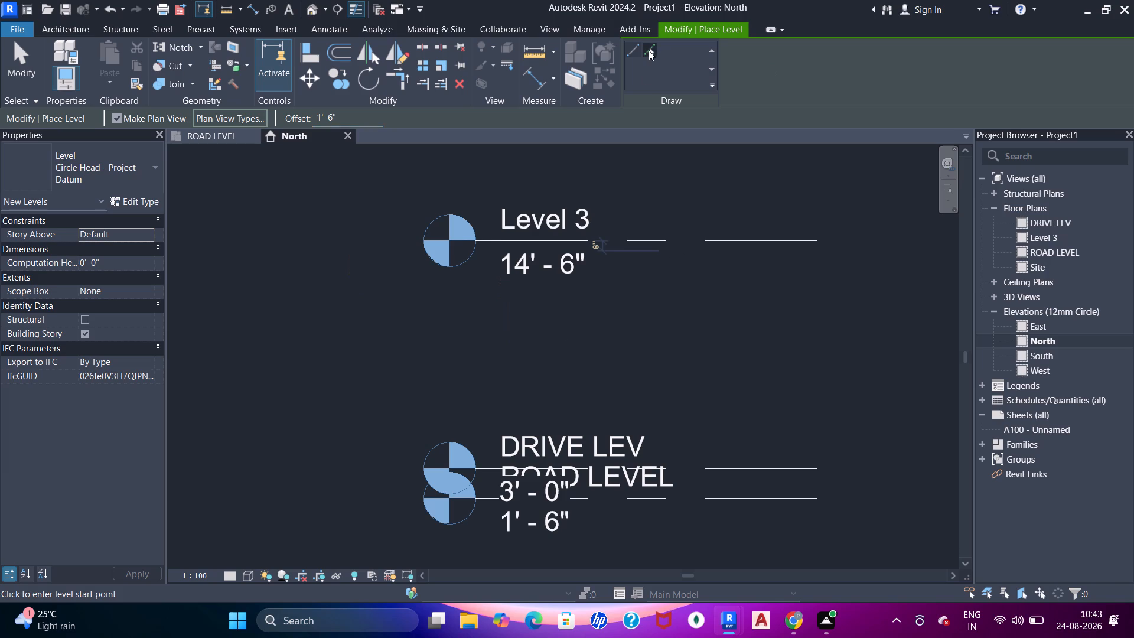
left_click(751, 463)
key("Escape")
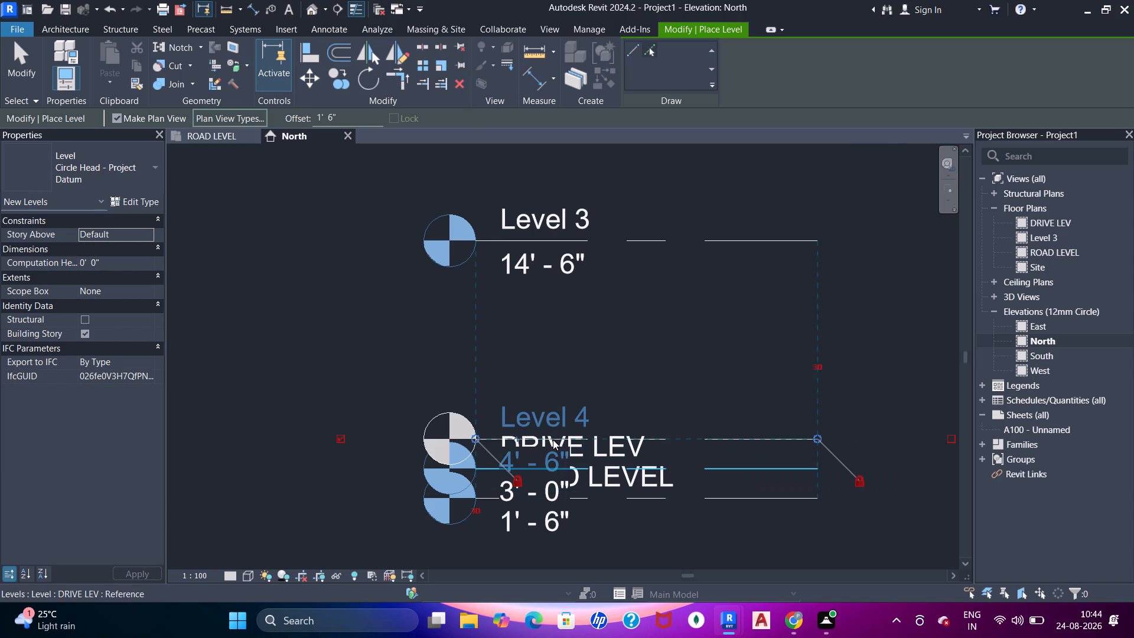
key("Escape")
key("Escape")
key("Escape")
key("Escape")
Rename Level 4 as PLINTH LEVEL, renaming its corresponding views too.
left_click(562, 419)
left_click(564, 417)
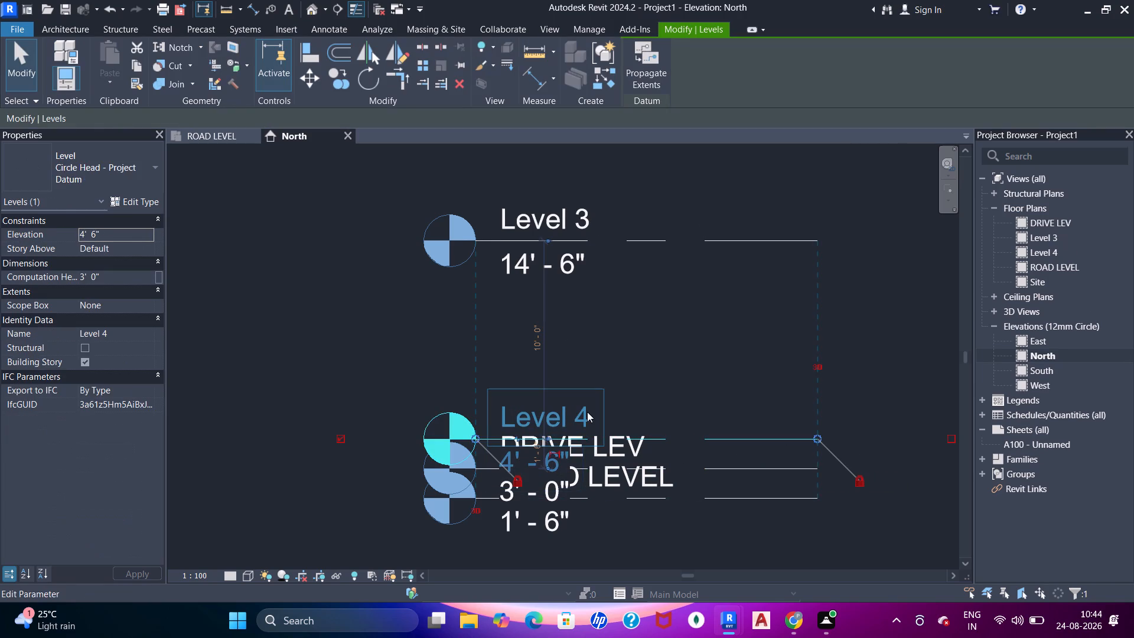
key("Escape")
left_click(592, 417)
left_click(592, 417)
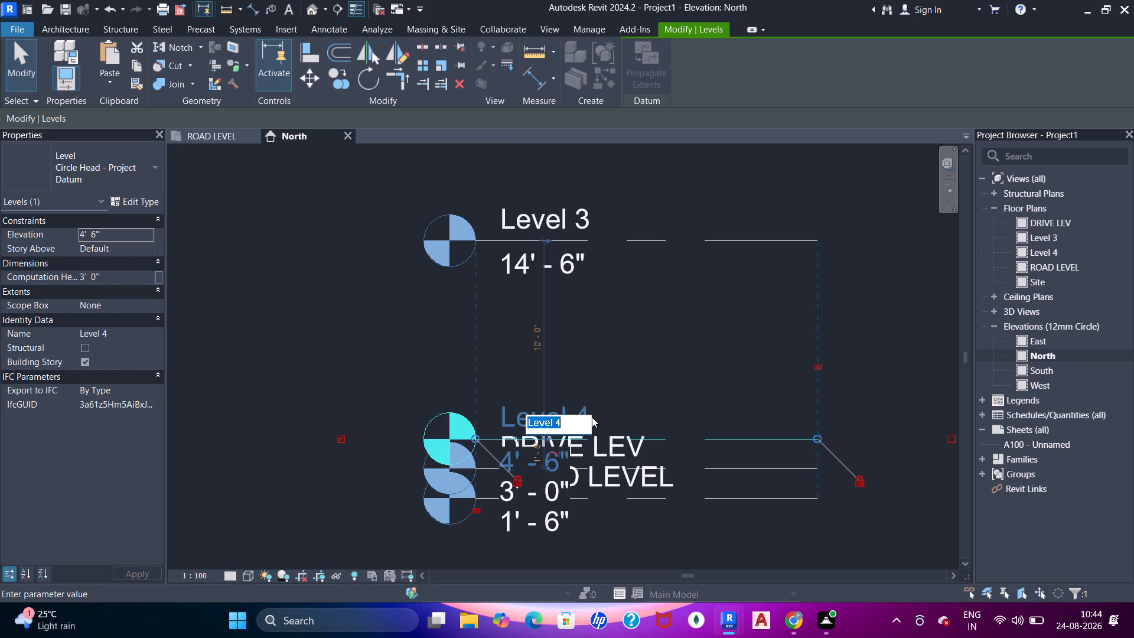
type("PLINTH LEVEL")
key("Return")
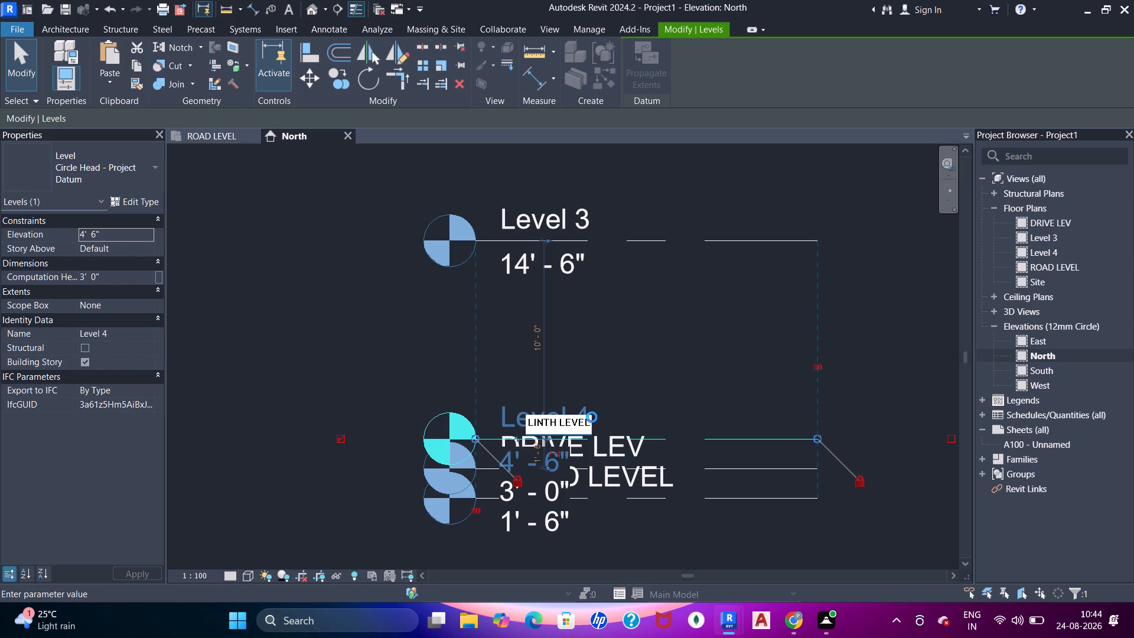
left_click(626, 317)
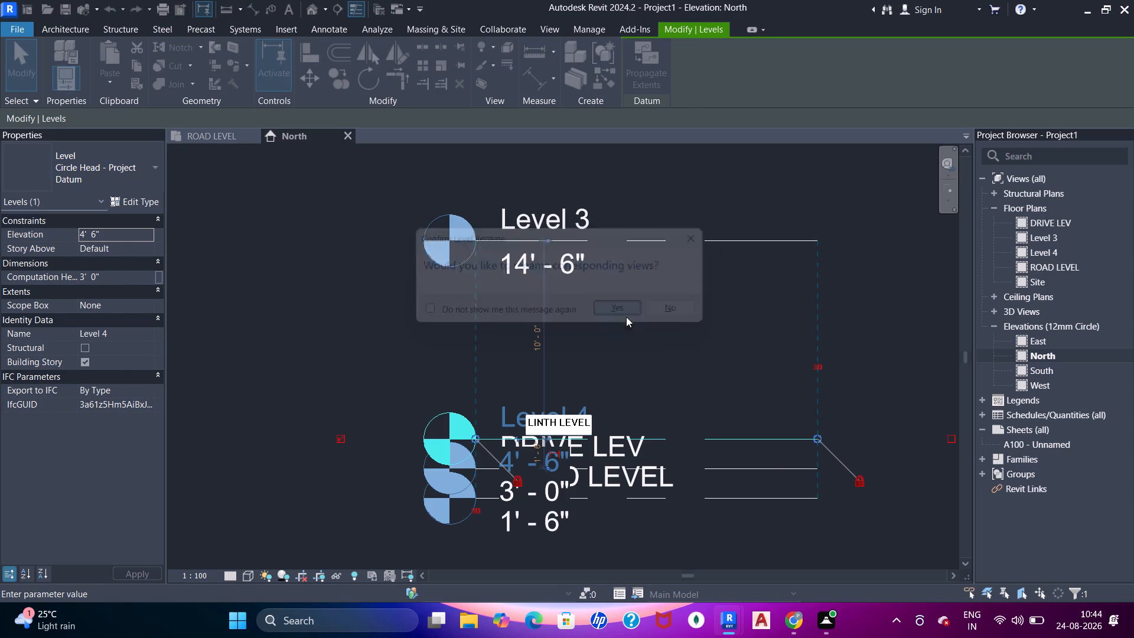
key("Escape")
key("Escape")
key("Escape")
Delete Level 3, the uppermost level above PLINTH LEVEL.
left_click_drag(677, 325, 561, 202)
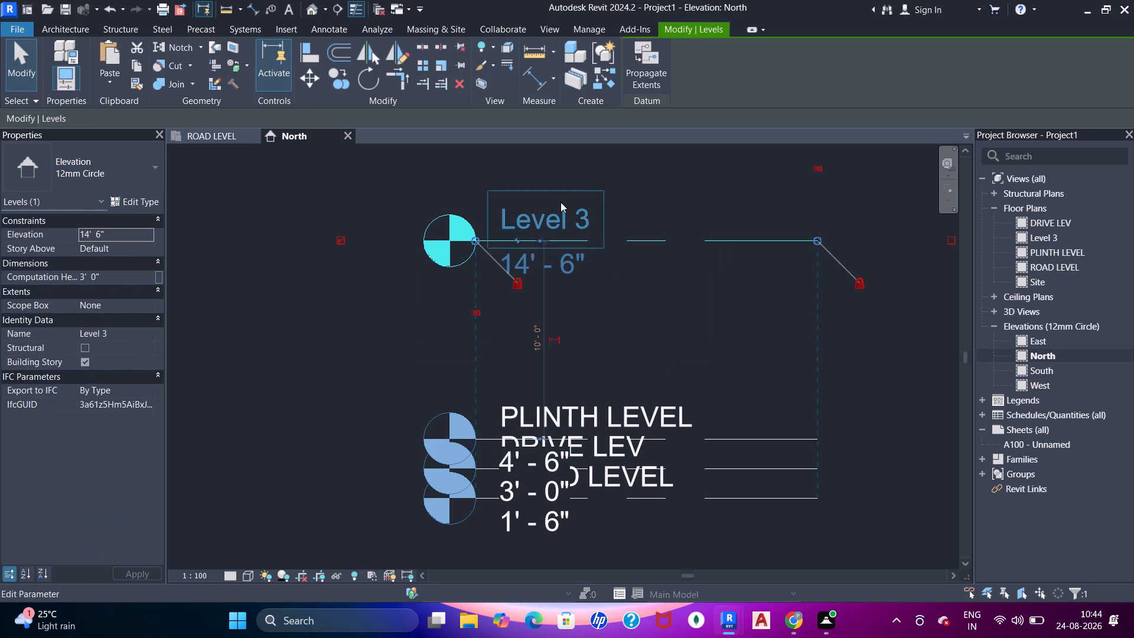
key("Delete")
left_click(634, 357)
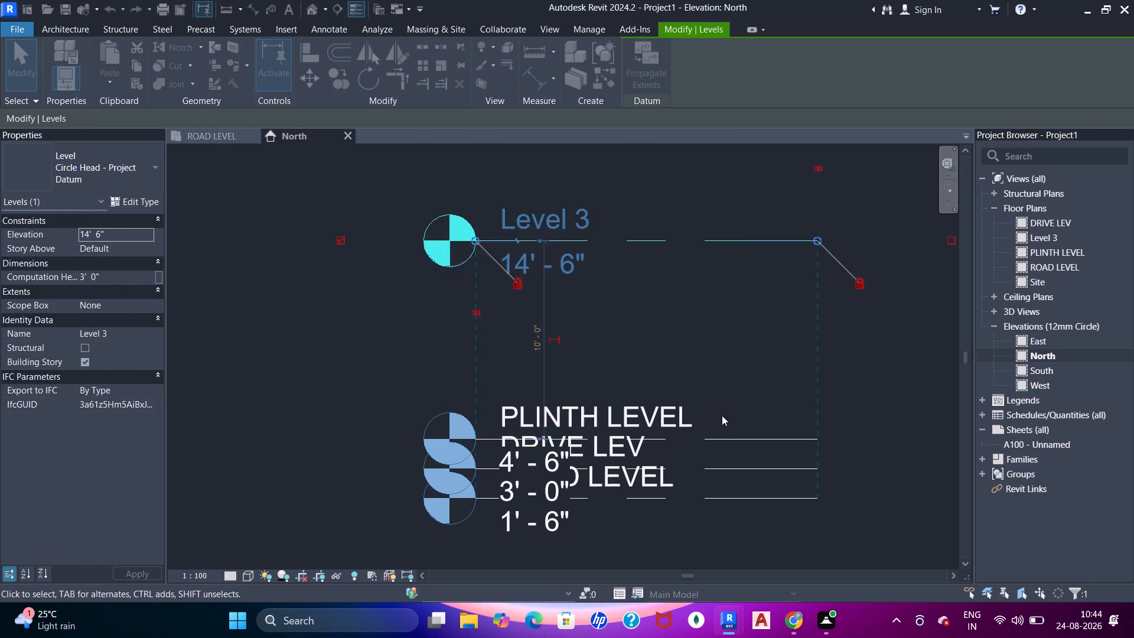
key("Delete")
key("Delete")
key("Delete")
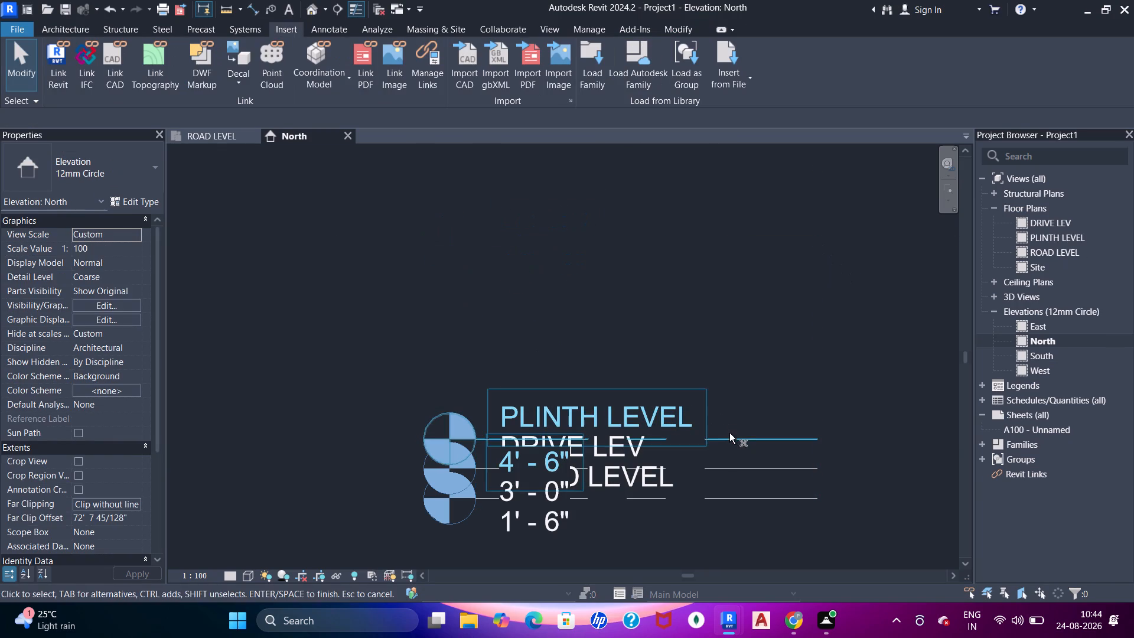
key("Escape")
key("Escape")
key("Escape")
key("Escape")
Create a new level by picking the PLINTH LEVEL line with an offset of 11' 6" above it.
left_click(742, 435)
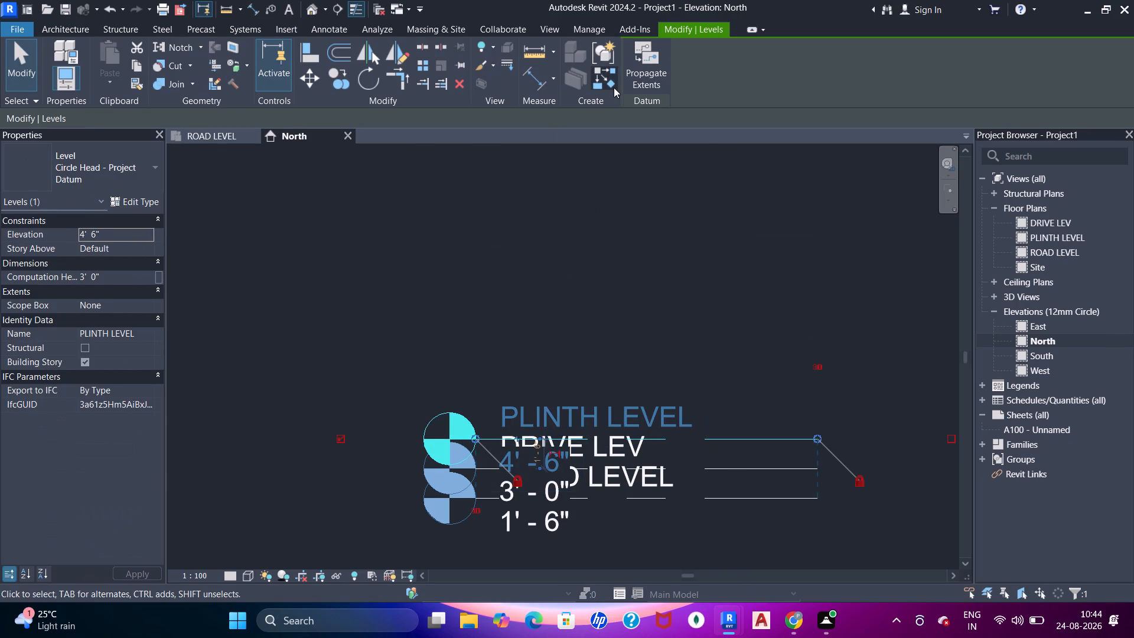
left_click(616, 87)
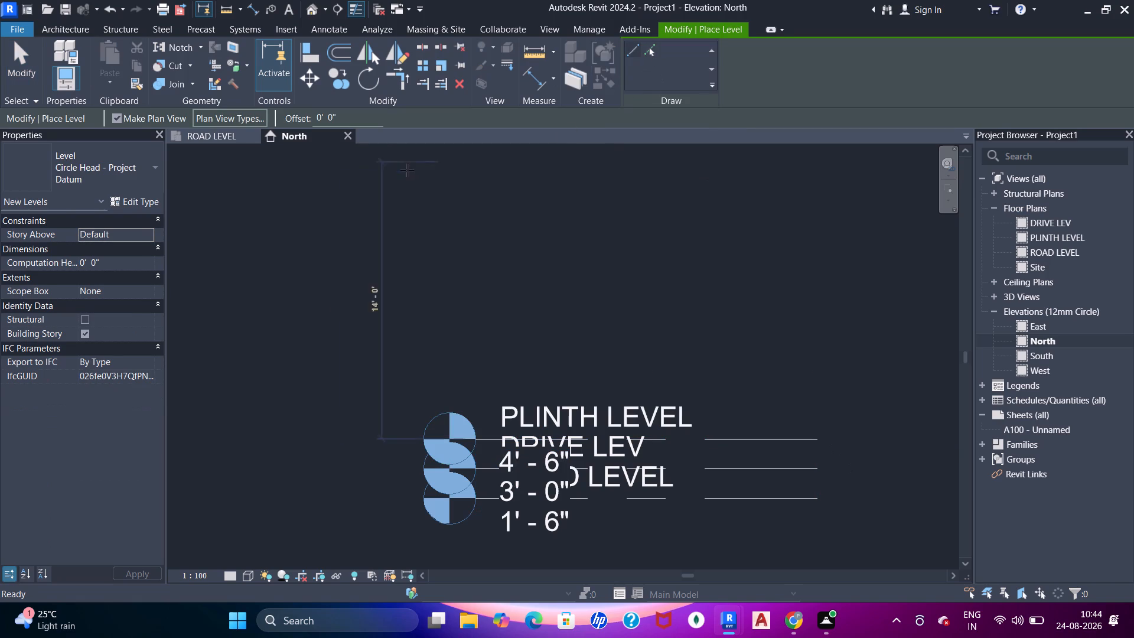
left_click_drag(341, 112, 312, 115)
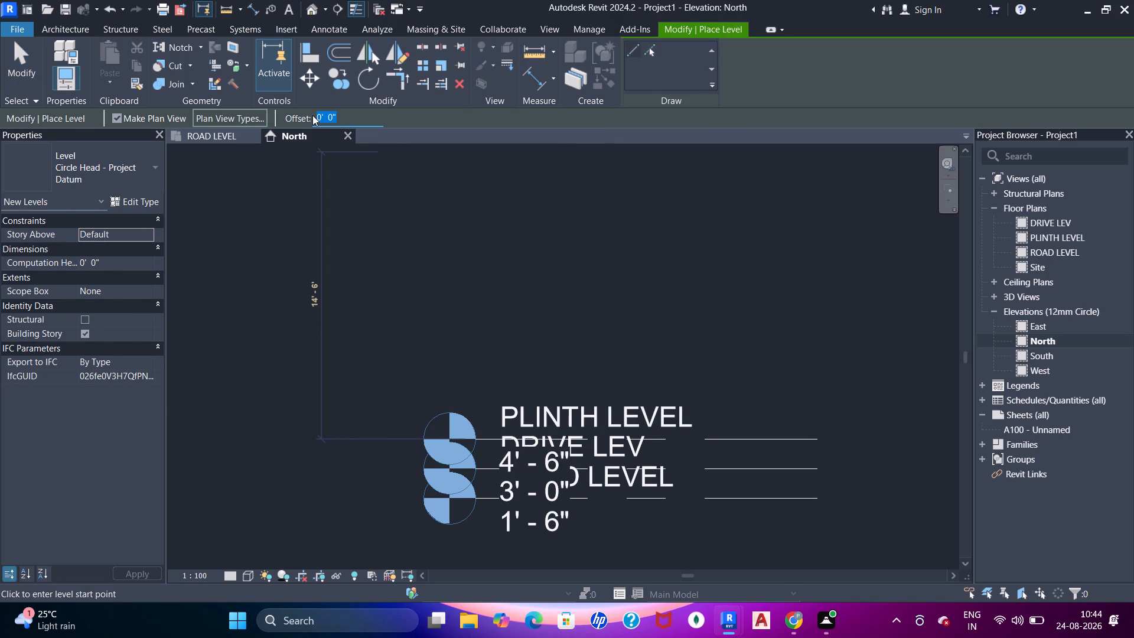
type("11'6")
key("shift+quotedbl")
key("shift+Return")
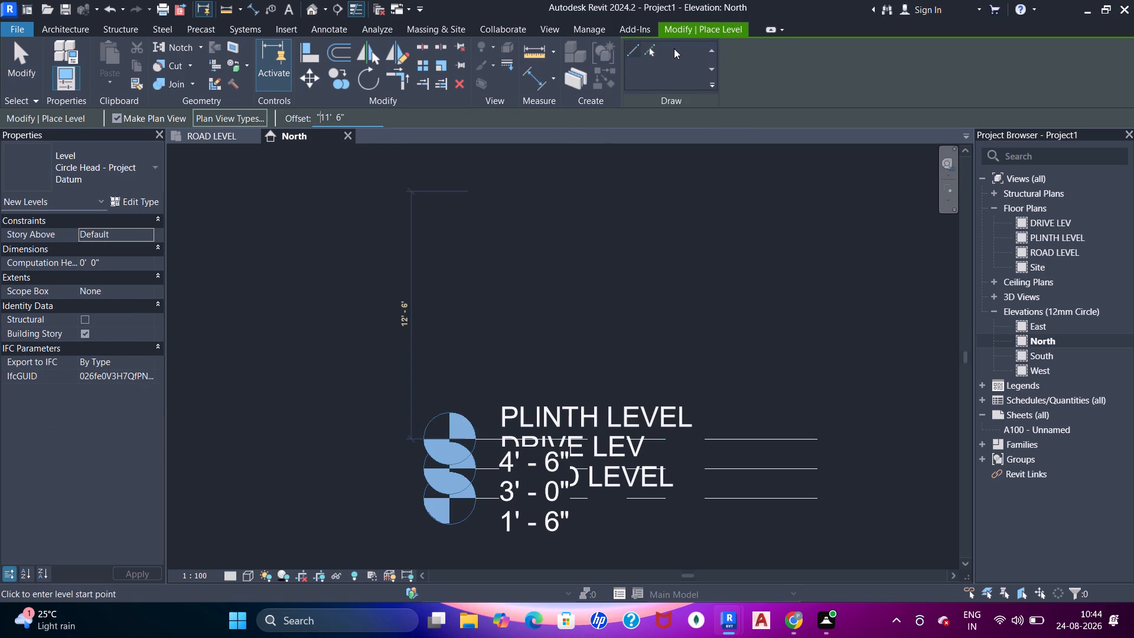
left_click_drag(648, 310, 642, 307)
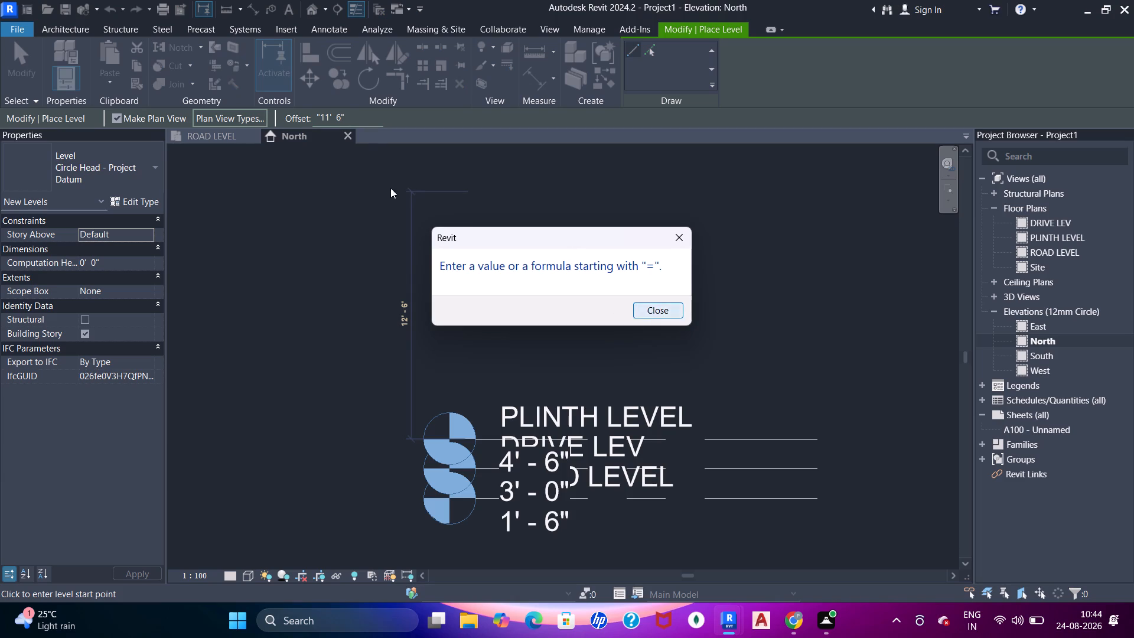
type("11'6\"")
key("Return")
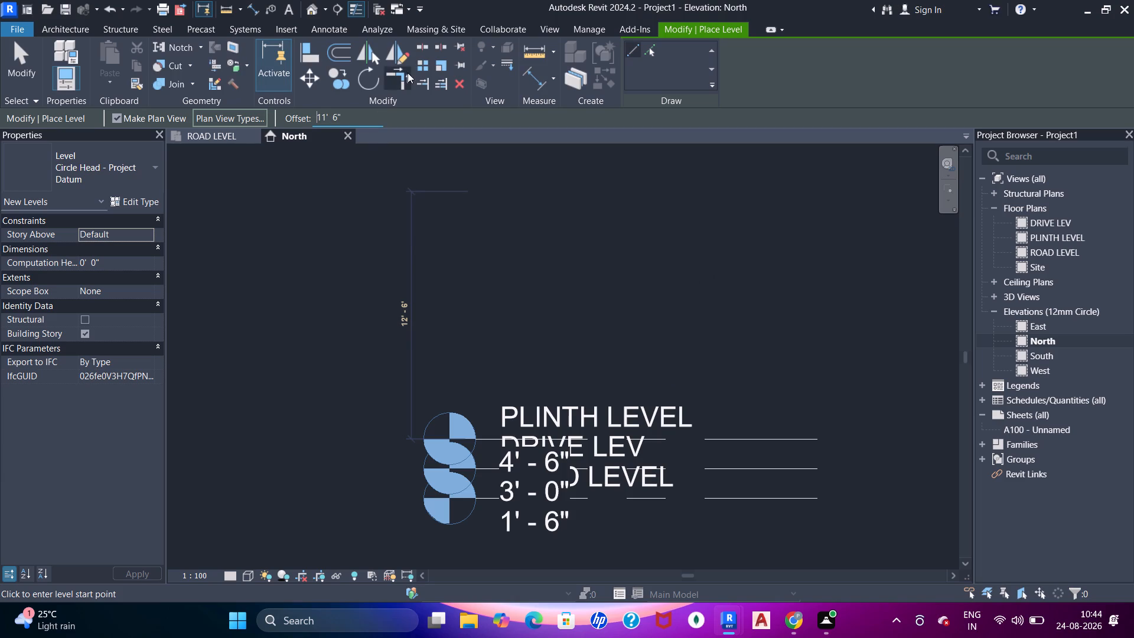
left_click(653, 51)
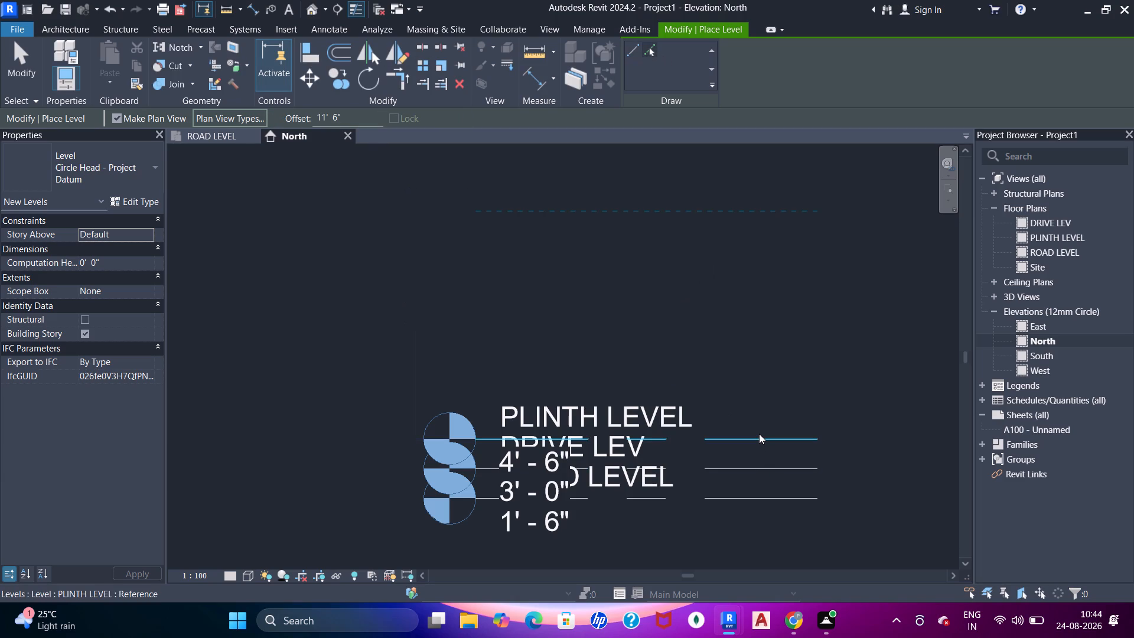
left_click(759, 434)
scroll(702, 369, "down", 2)
middle_click_drag(627, 313, 626, 366)
Rename the new level above PLINTH LEVEL as F.F.LEV., renaming its corresponding views too.
left_click(605, 283)
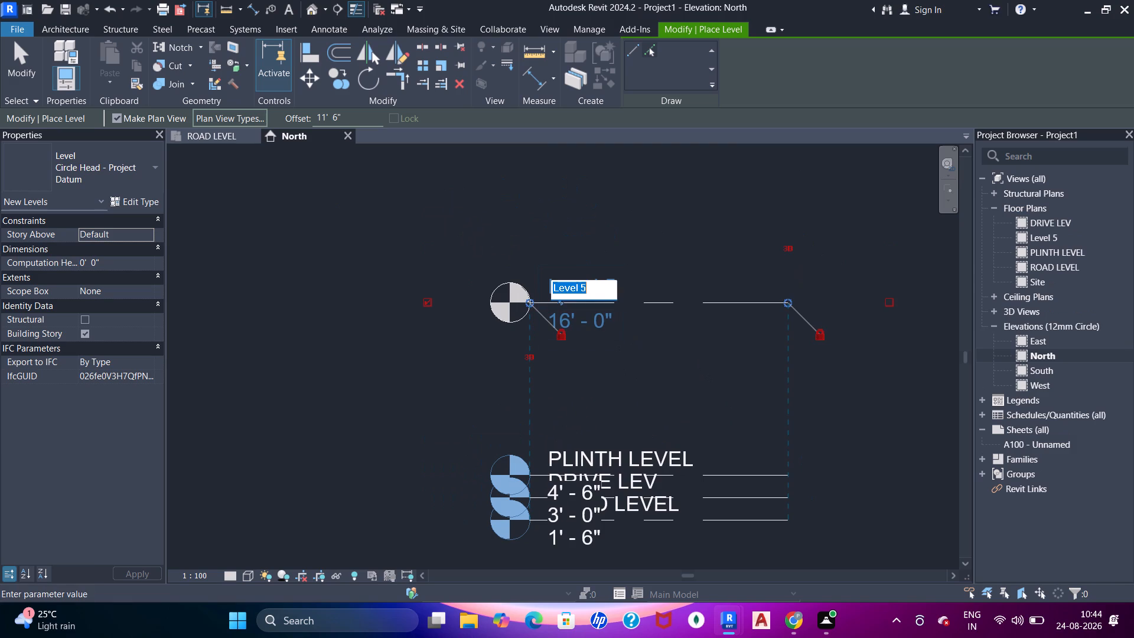
type("FF")
key("BackSpace")
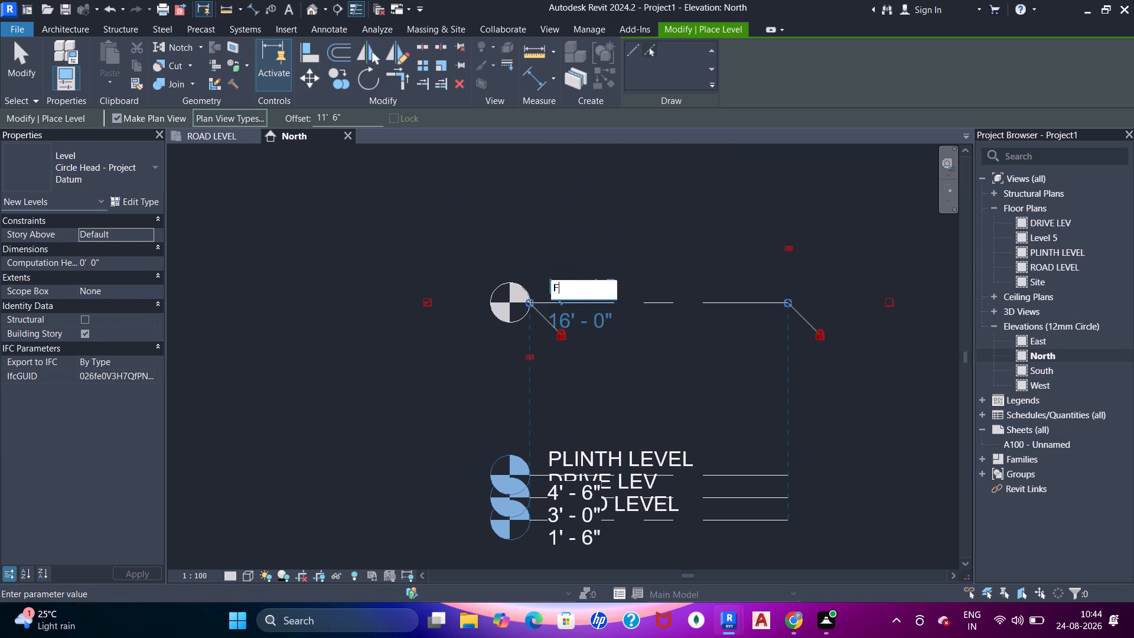
type(".F")
key("period")
type("LEV.")
key("Return")
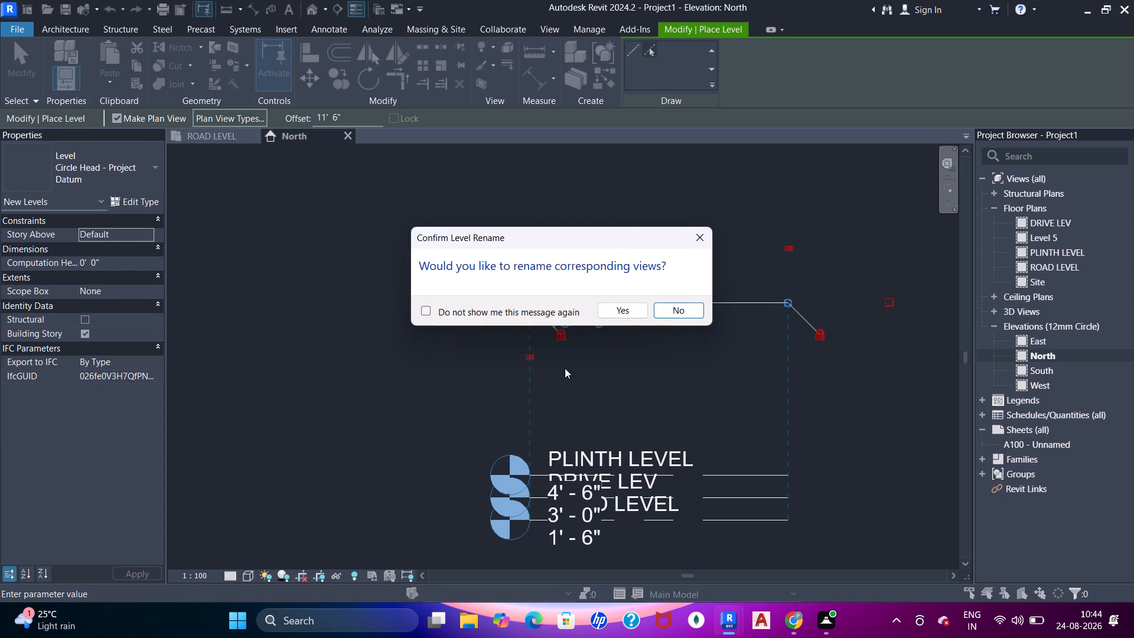
left_click(638, 305)
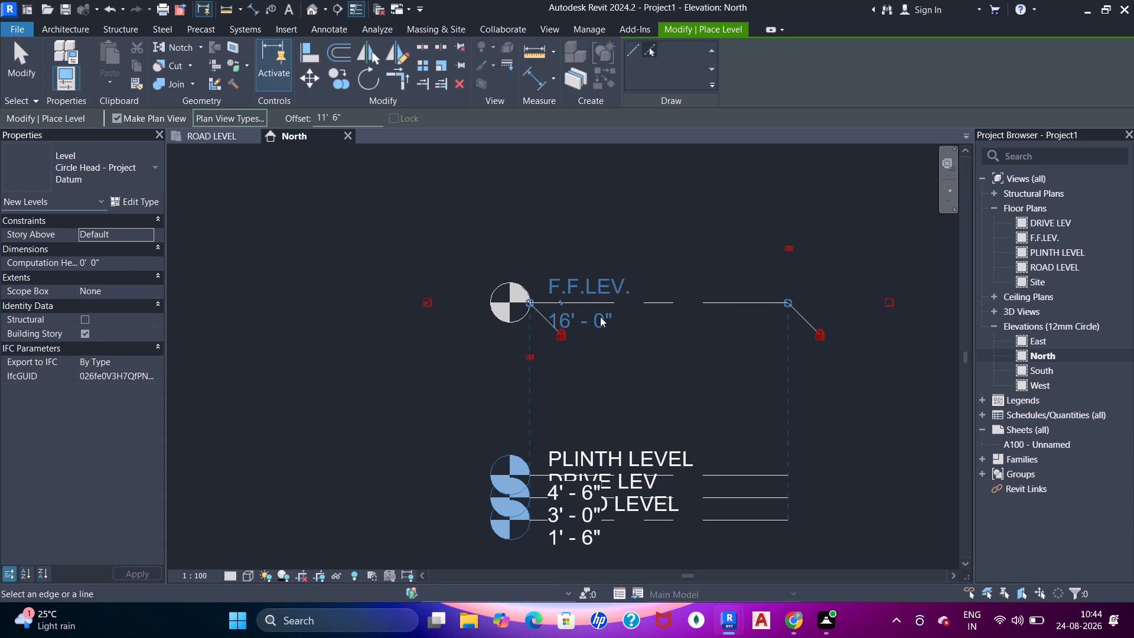
Create a new level by picking the F.F.LEV. line with the 11' 6" offset above it.
scroll(582, 311, "down", 3)
middle_click_drag(586, 288, 579, 318)
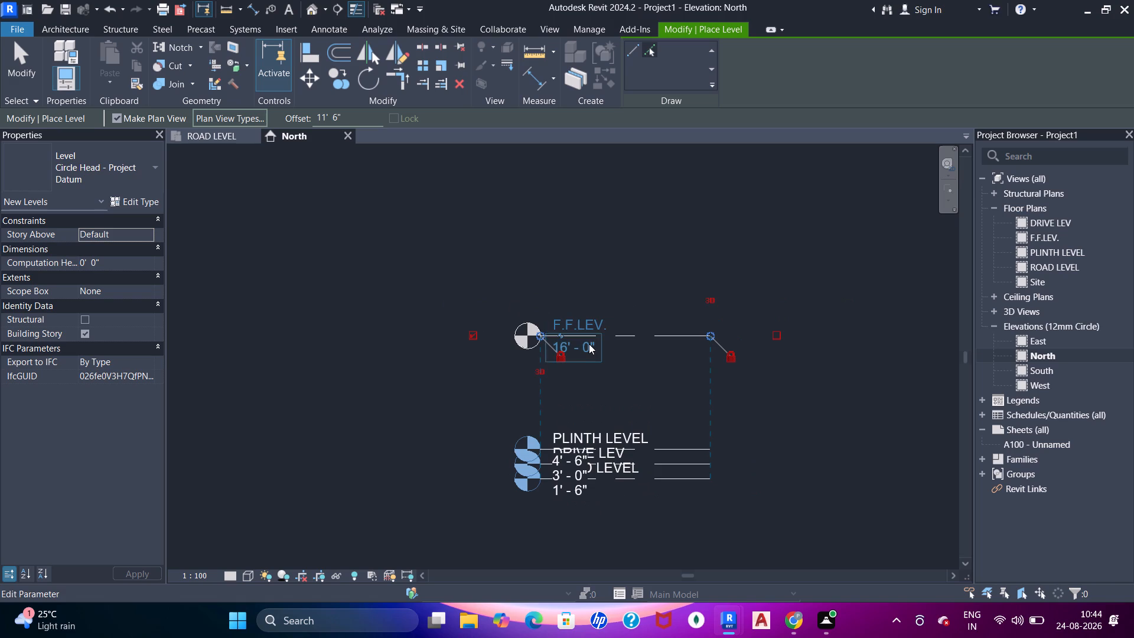
scroll(581, 363, "down", 1)
middle_click_drag(572, 328, 562, 394)
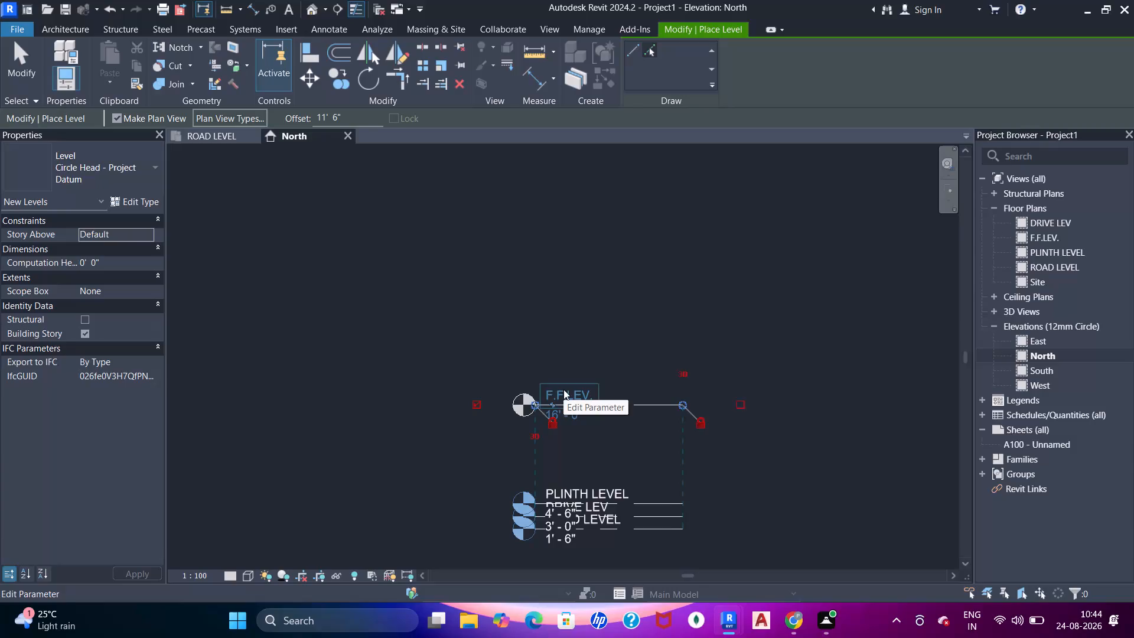
scroll(501, 214, "up", 4)
middle_click_drag(637, 444, 592, 332)
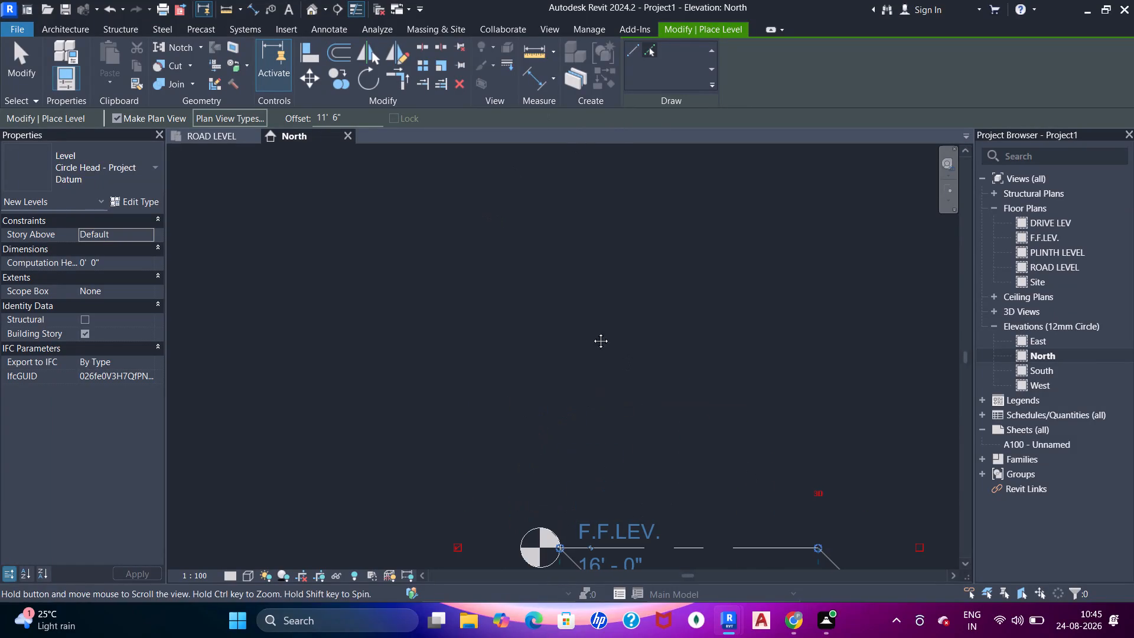
middle_click_drag(592, 332, 578, 286)
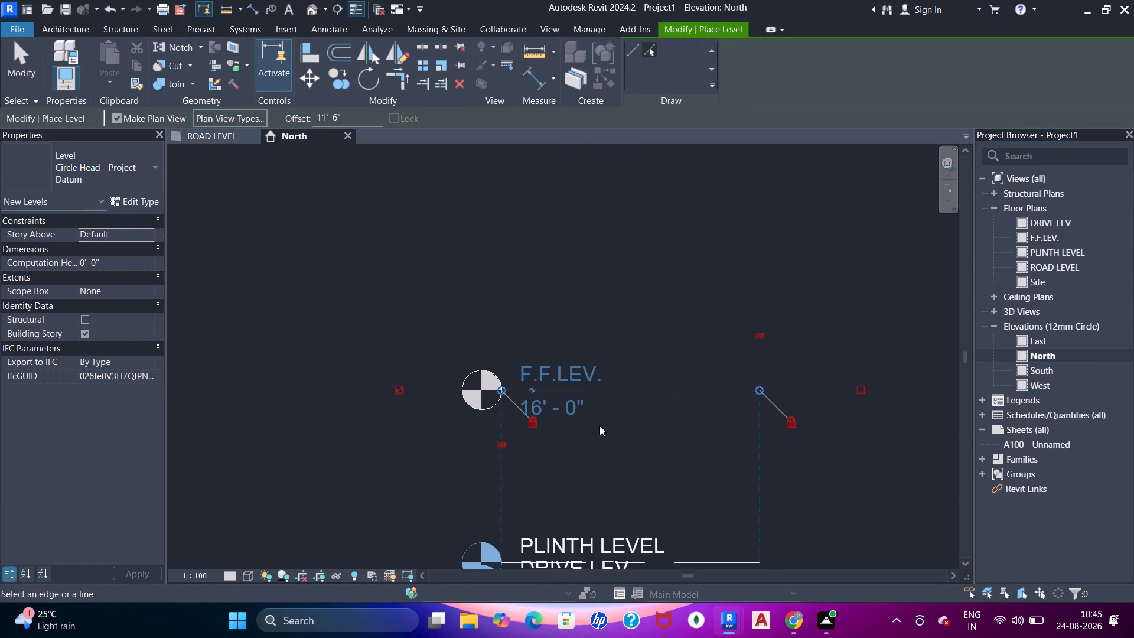
left_click(613, 388)
scroll(620, 305, "down", 2)
middle_click_drag(620, 305, 620, 377)
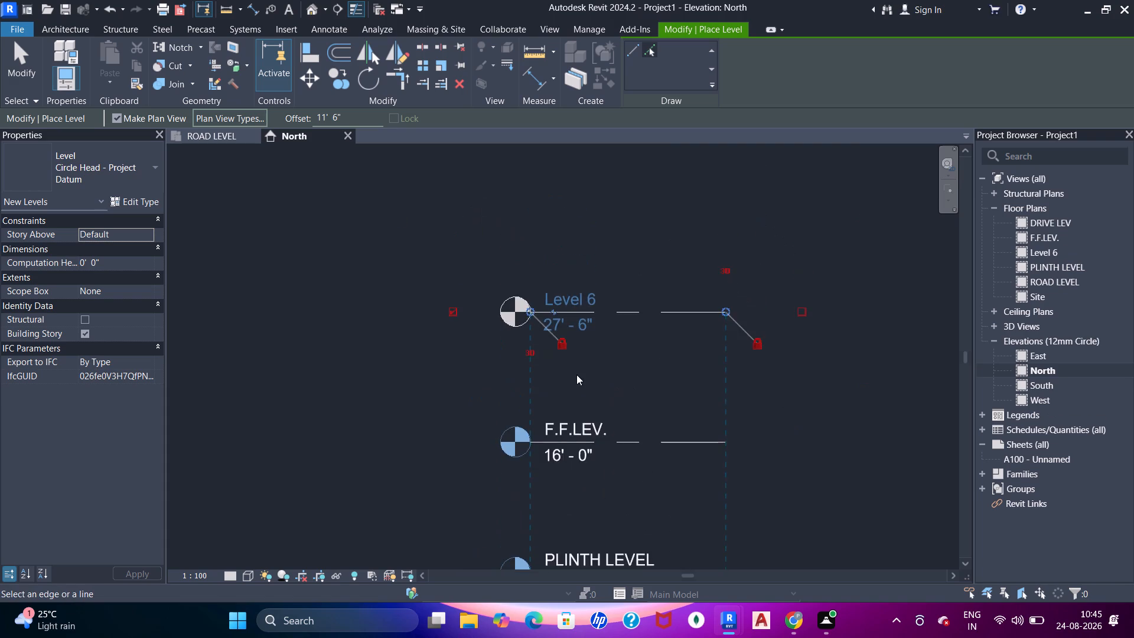
Rename the new level above F.F.LEV. as S.F.LEV., renaming its corresponding views too.
scroll(572, 372, "up", 5)
left_click(573, 242)
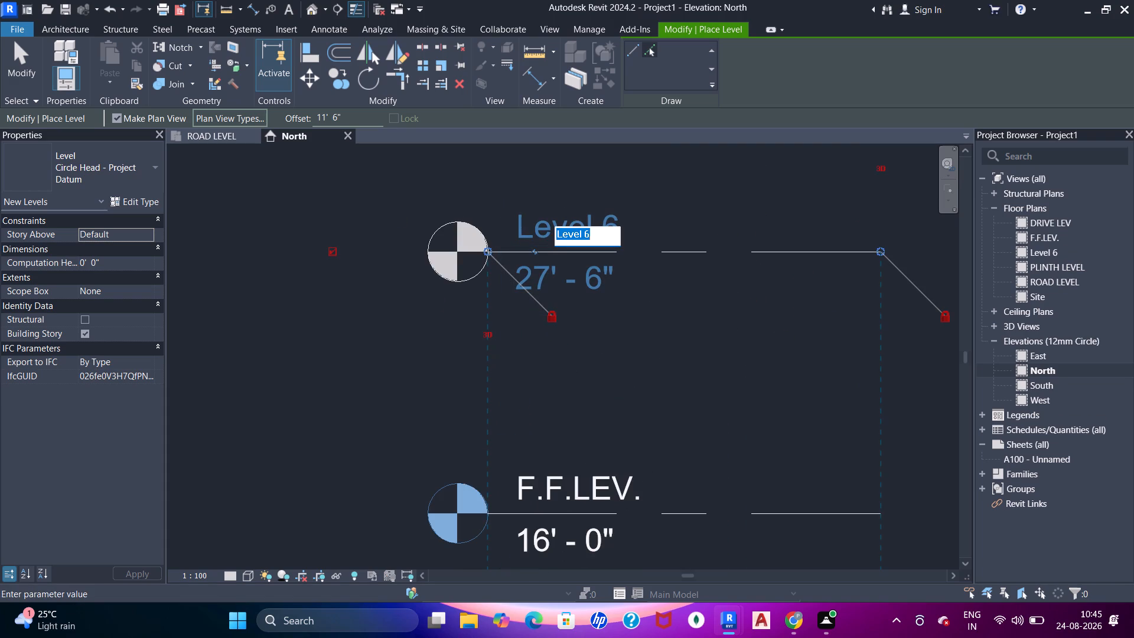
type("S.F.LEV")
key("period")
key("Return")
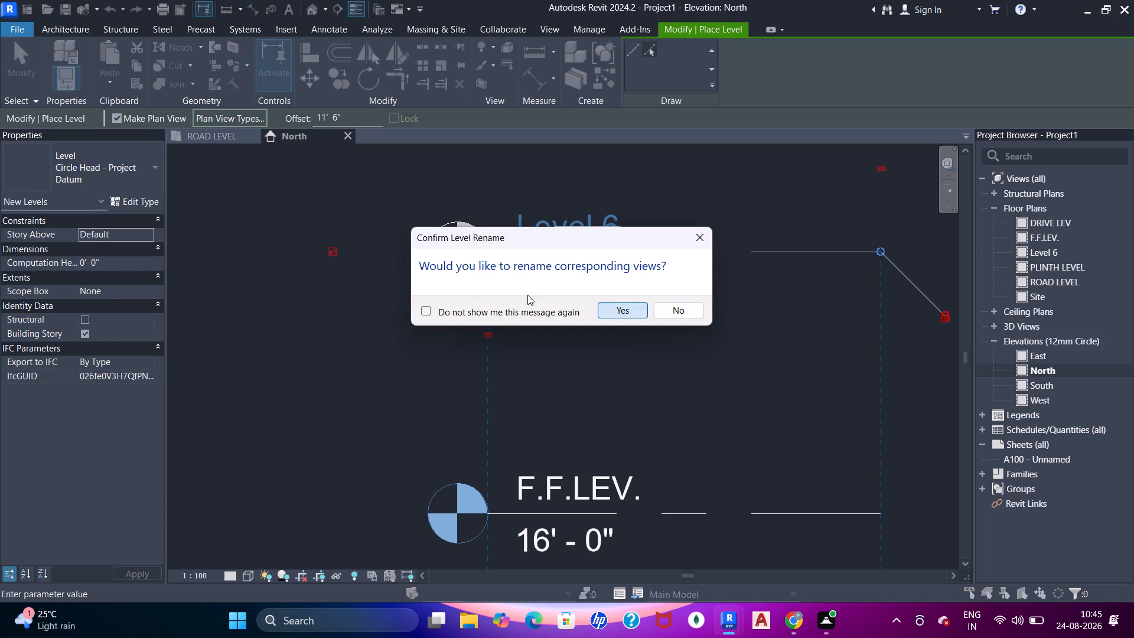
Create a new level by picking the S.F.LEV. line with the 11' 6" offset above it.
middle_click_drag(537, 328, 537, 364)
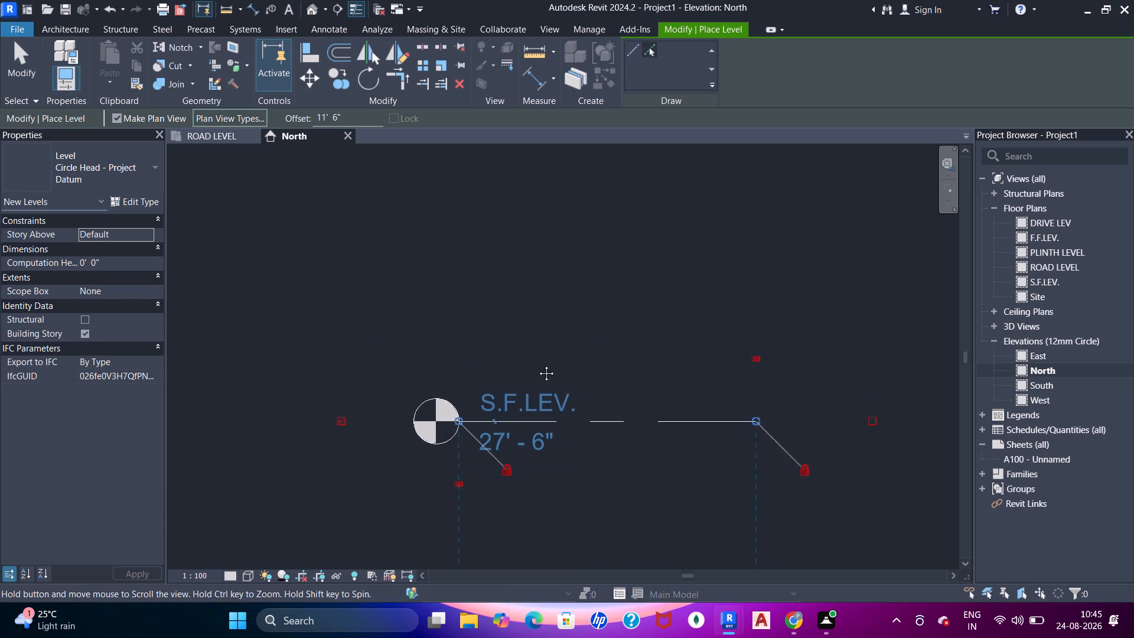
middle_click_drag(537, 364, 537, 379)
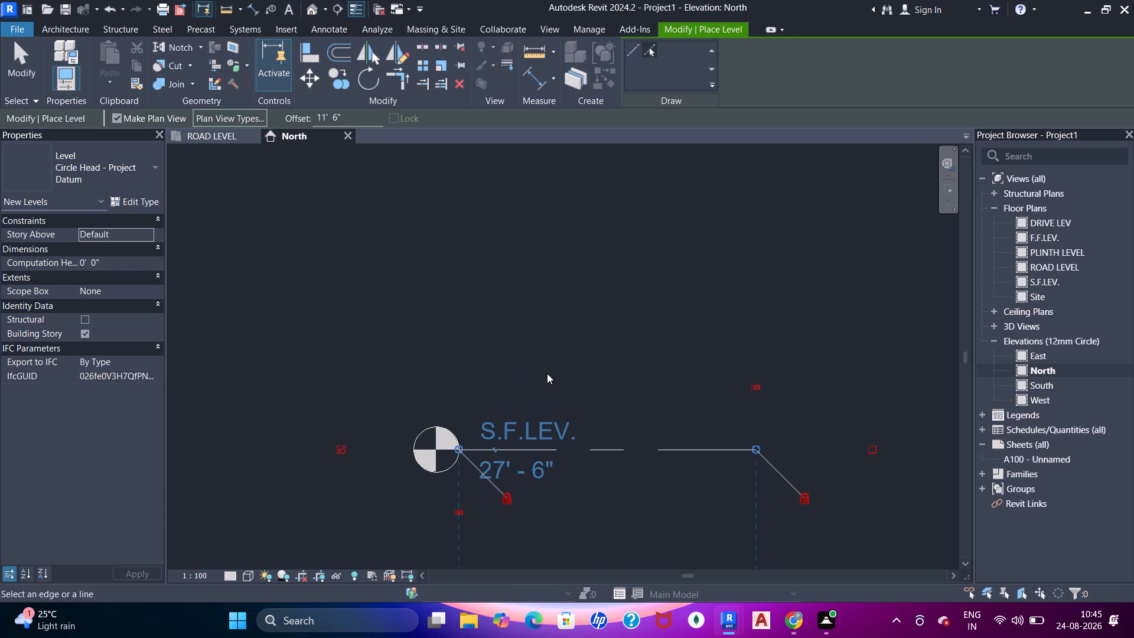
left_click(648, 43)
left_click(673, 447)
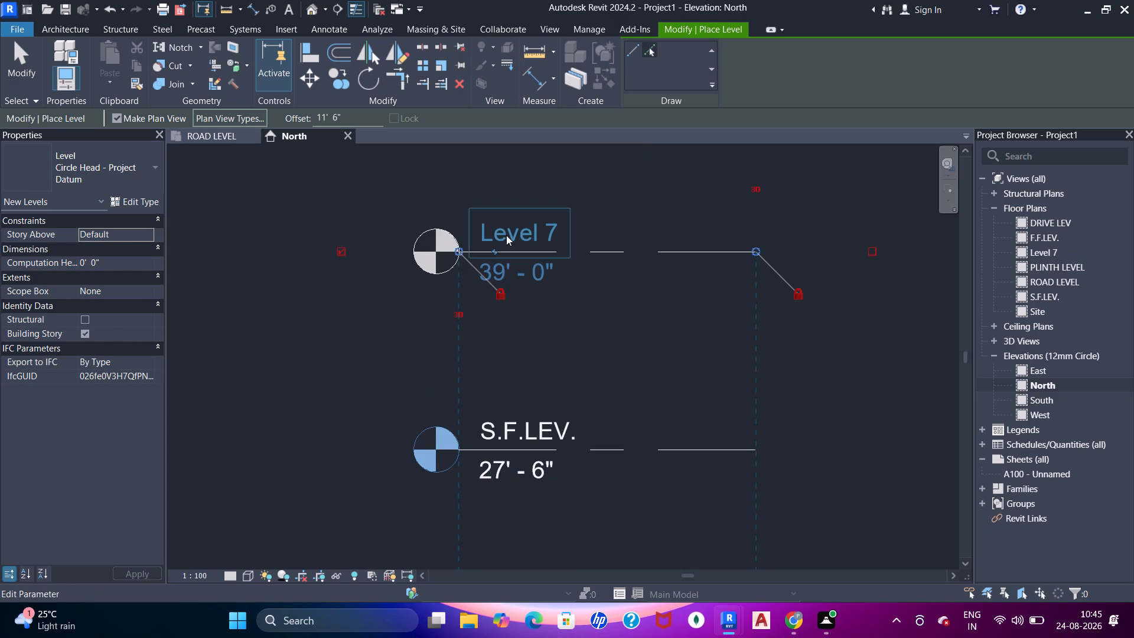
Rename the new level above S.F.LEV. as ROOF LEV, renaming its corresponding views too.
left_click(508, 236)
type("ROO")
type("F LEV")
key("Return")
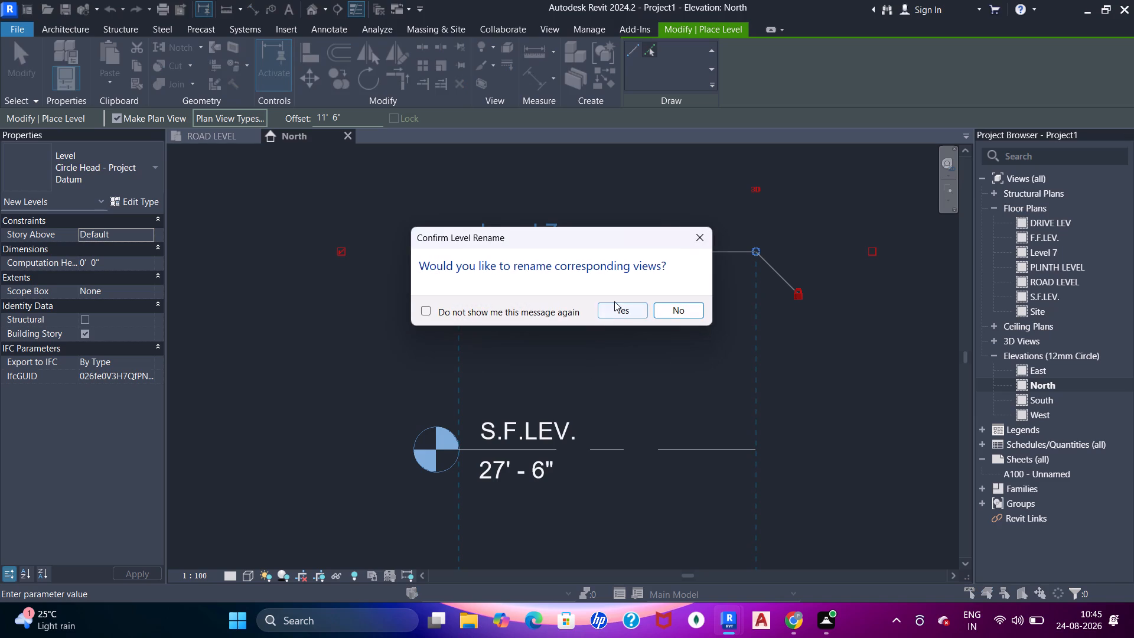
left_click(614, 301)
left_click(605, 313)
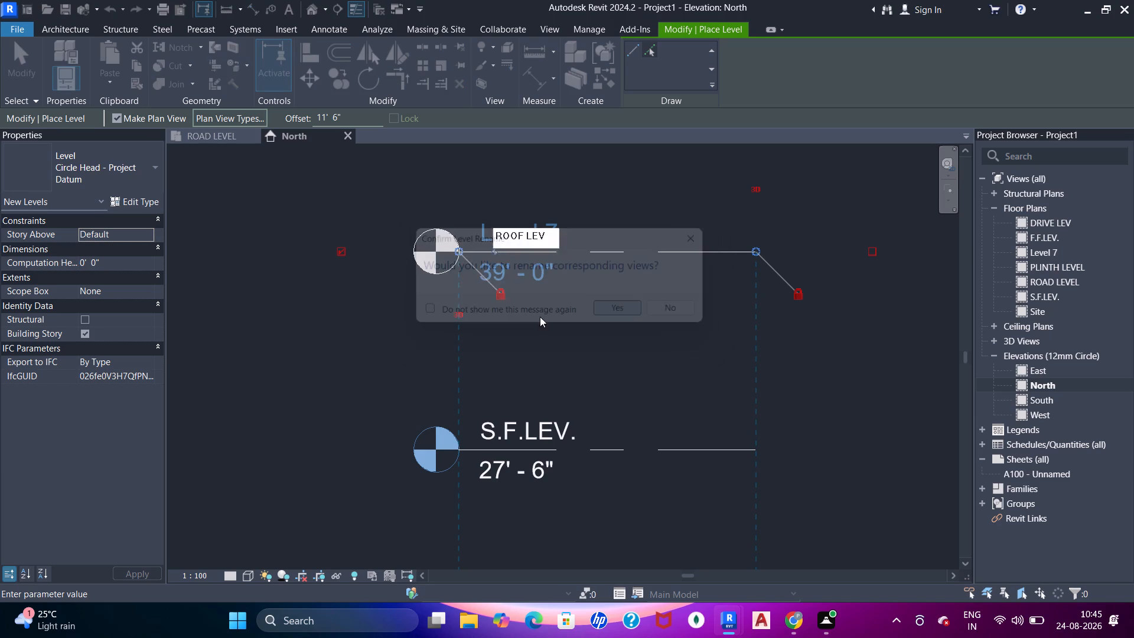
Create a new level by picking the ROOF LEV line with a 4' 0" offset above it.
middle_click_drag(451, 331, 477, 353)
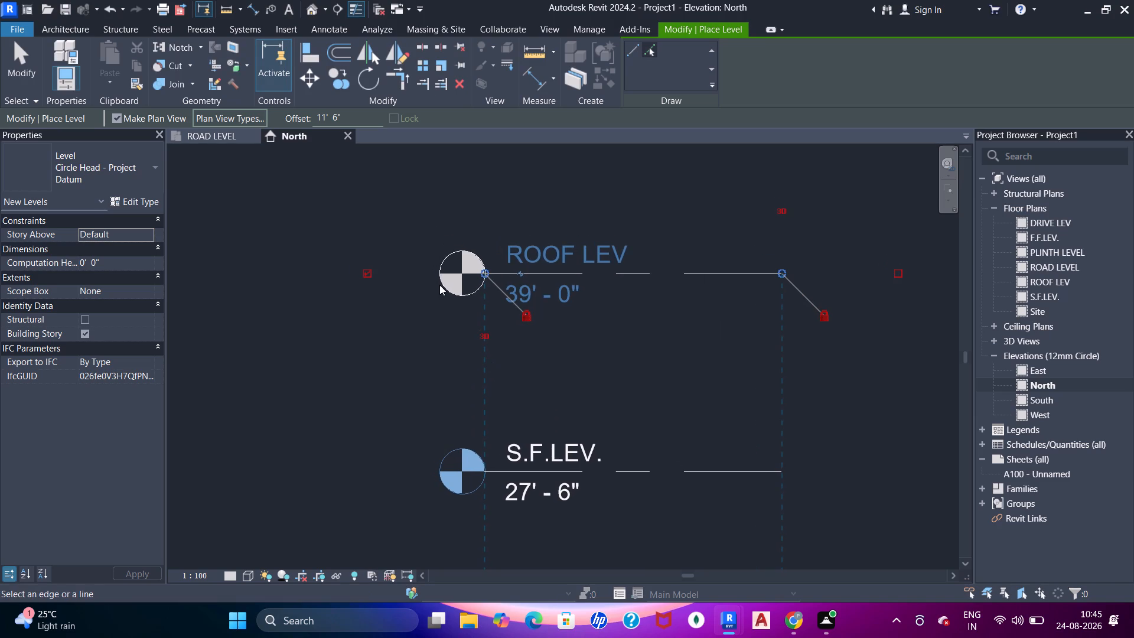
left_click_drag(346, 115, 283, 115)
type("4'")
key("Return")
left_click(736, 271)
Rename the new level above ROOF LEV as P.W.LEV., renaming its corresponding views too.
middle_click_drag(614, 258, 583, 344)
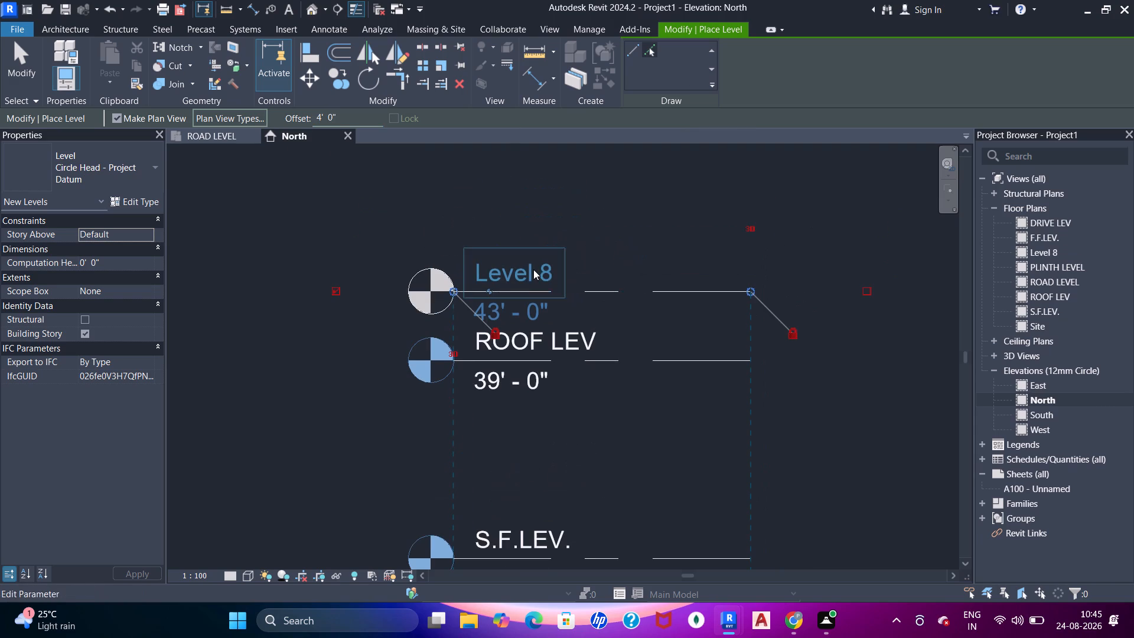
left_click(533, 269)
type("P.W")
type(".LEV.")
key("Return")
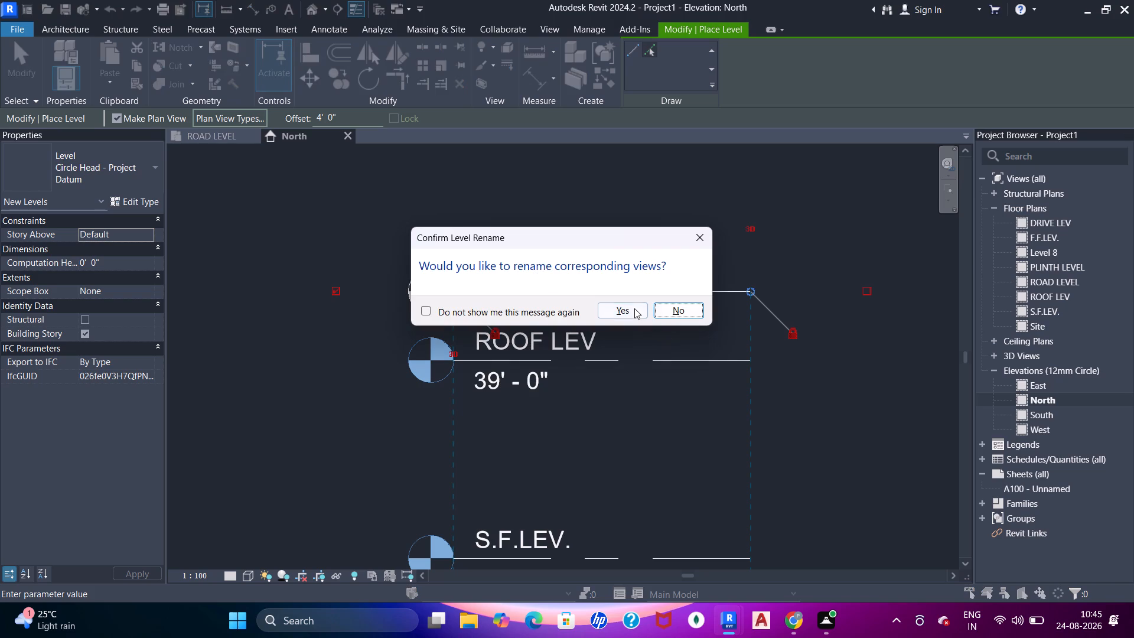
left_click(634, 308)
Create a new level by picking the P.W.LEV. line with a 7' 9" offset above it.
middle_click_drag(592, 294, 577, 376)
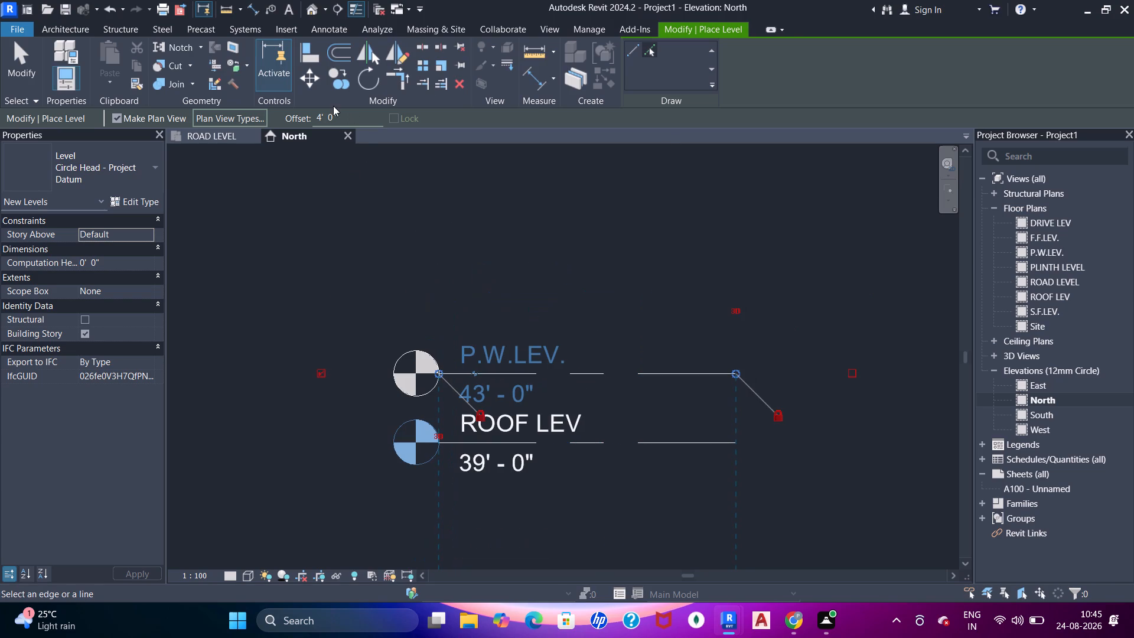
left_click_drag(346, 112, 309, 110)
type("7'8")
key("BackSpace")
type("9'")
key("Return")
left_click(663, 368)
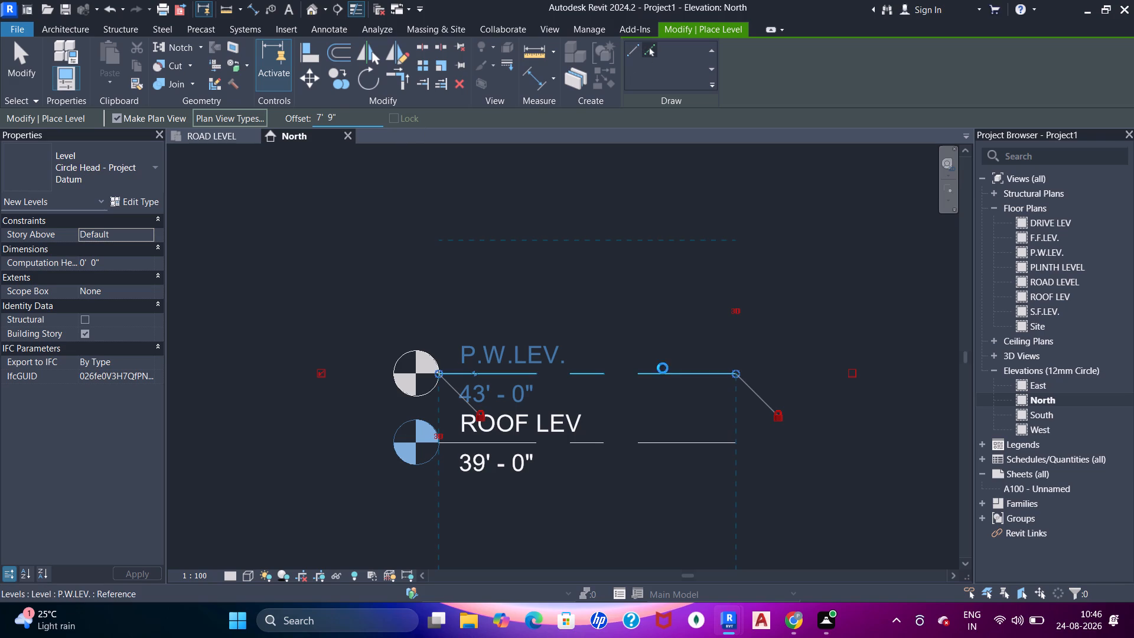
Rename the new level above P.W.LEV. as MUMTY LEV., renaming its corresponding views too.
scroll(637, 318, "down", 1)
middle_click_drag(636, 327, 623, 427)
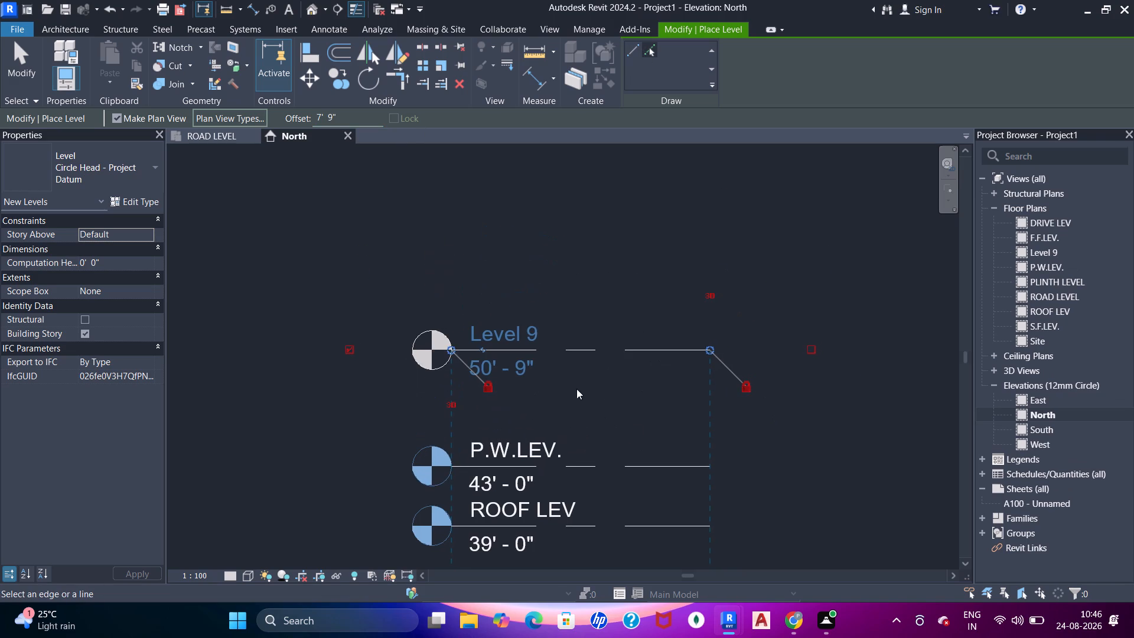
left_click(517, 336)
type("MUMM")
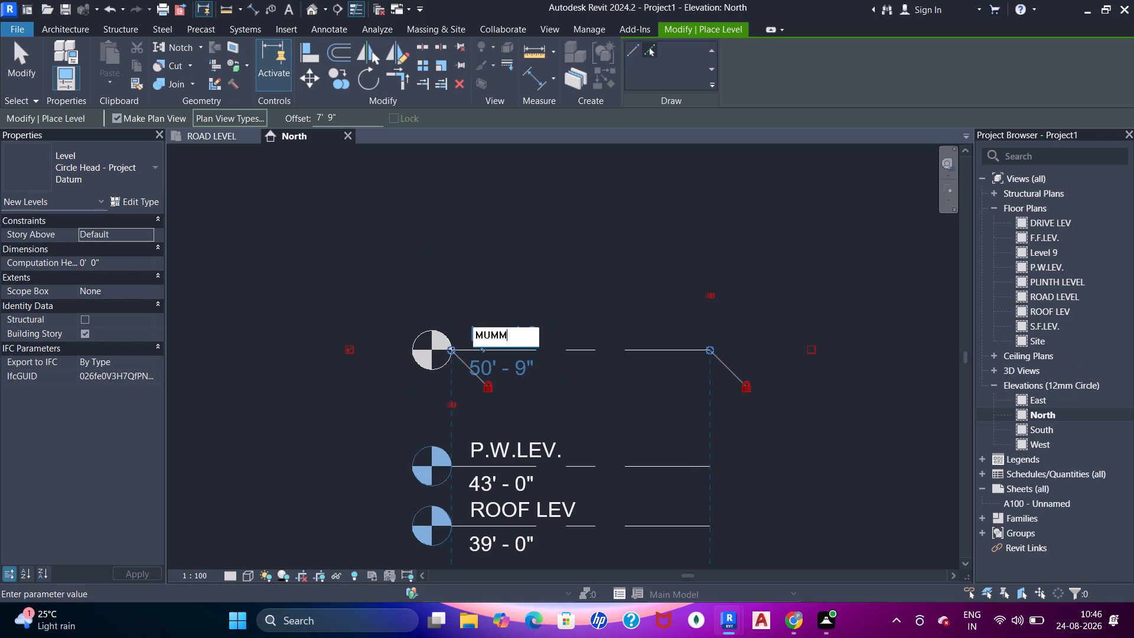
key("BackSpace")
type("TY LEV.")
key("Return")
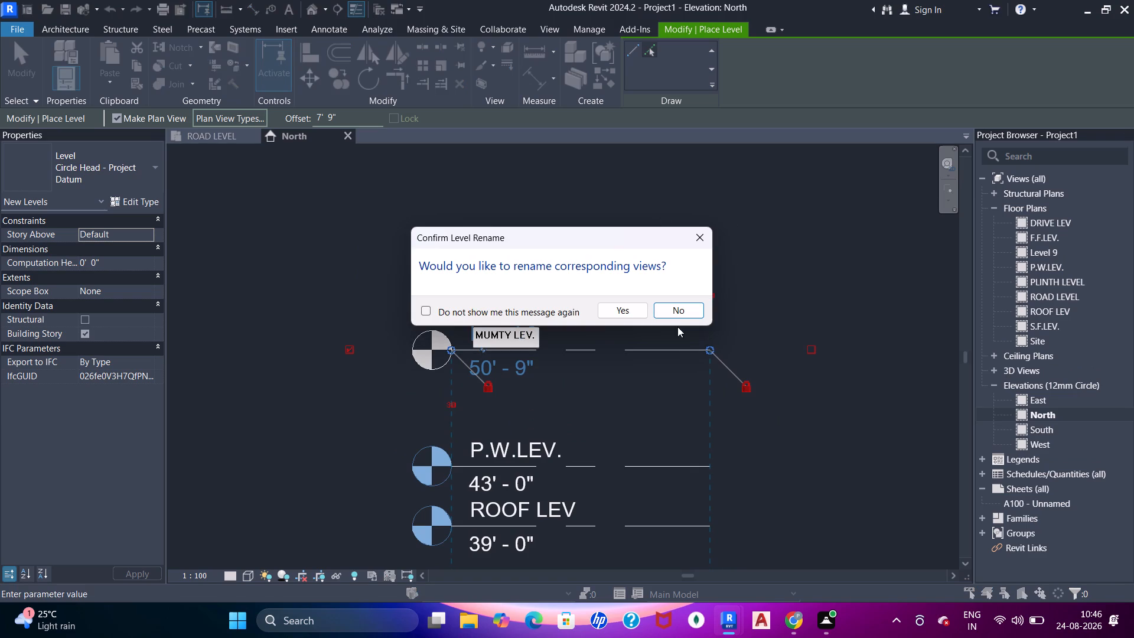
left_click(628, 311)
Create a new level by picking the MUMTY LEV. line with a 1' 9" offset above it.
middle_click_drag(535, 281, 552, 346)
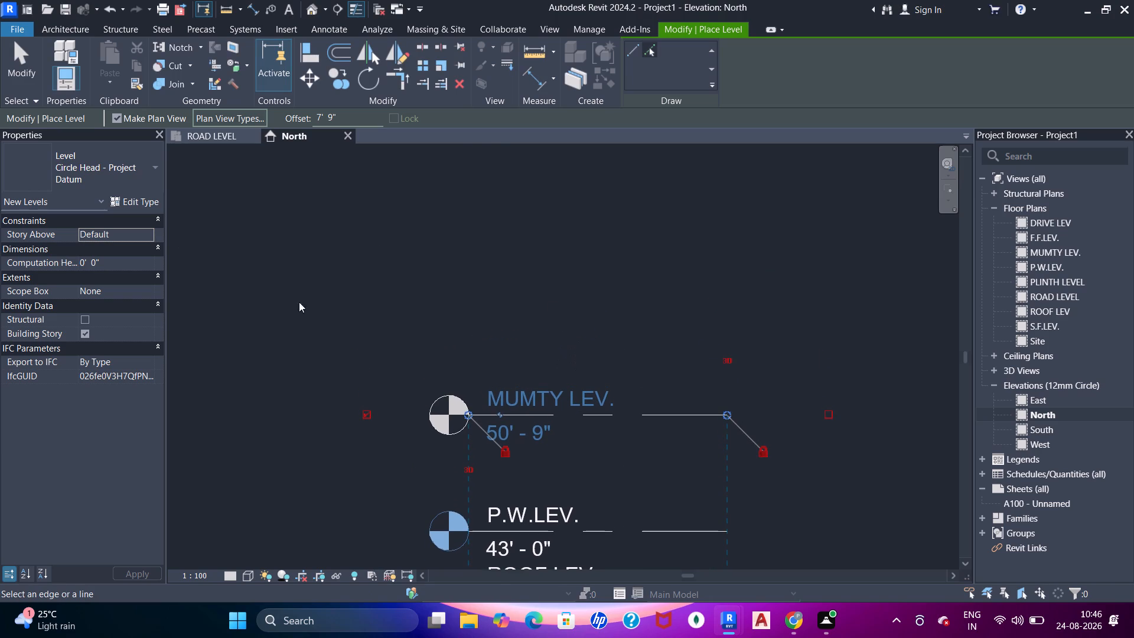
left_click_drag(346, 118, 298, 118)
type("1'9")
key("apostrophe")
key("Return")
left_click(627, 409)
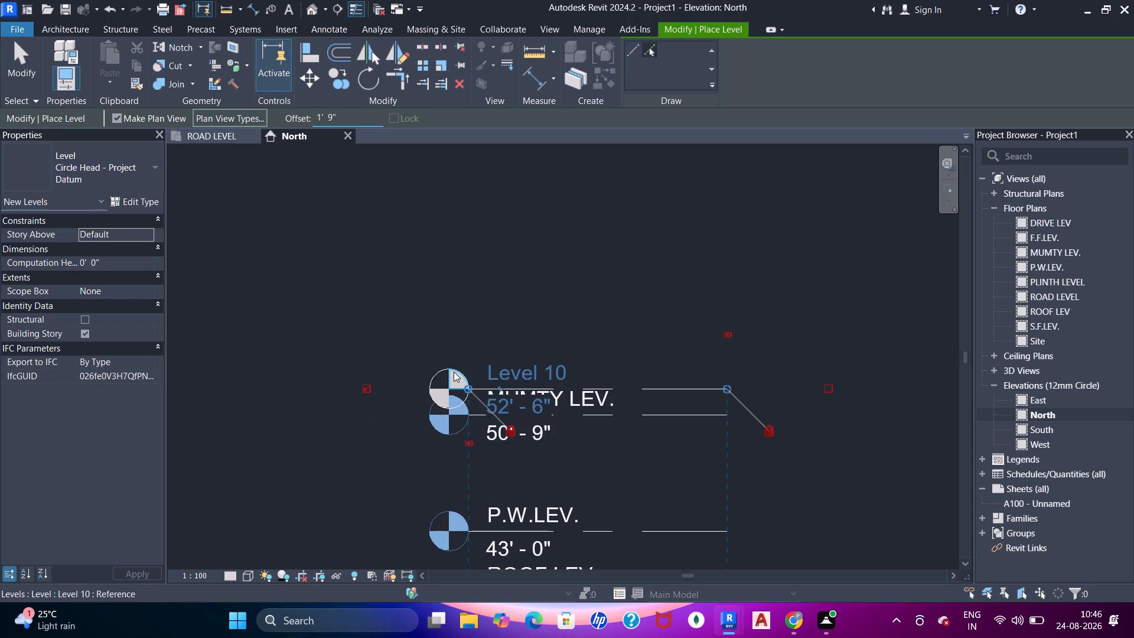
Rename the new level above MUMTY LEV. as TOP LEV., renaming its corresponding views too, and end level placement.
scroll(468, 367, "up", 4)
left_click(542, 383)
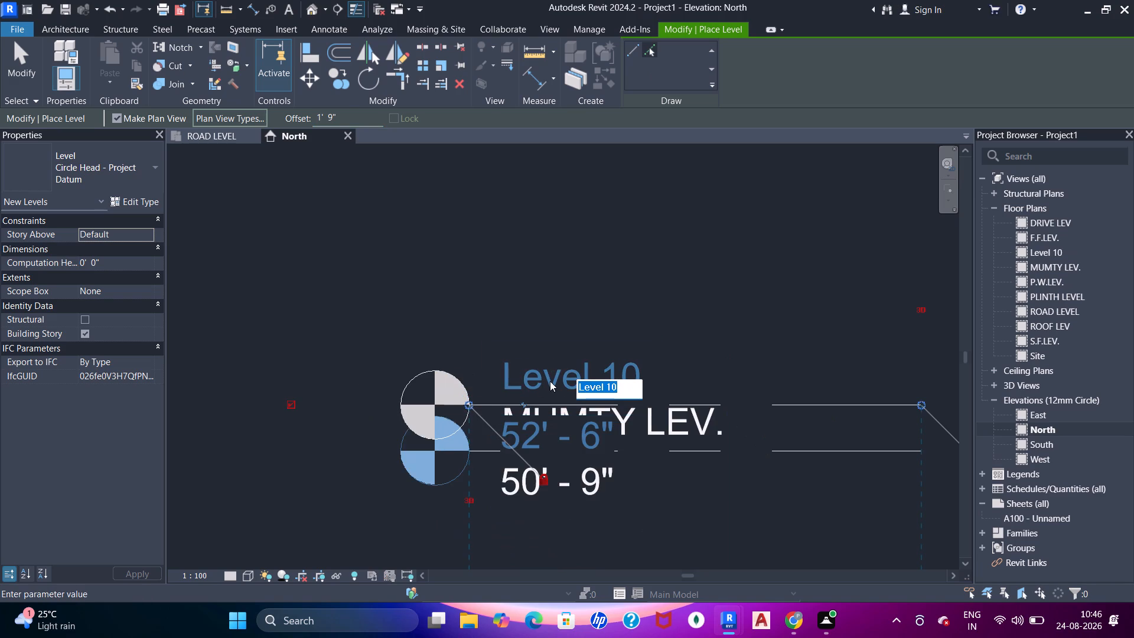
type("TOP L")
key("e")
key("v")
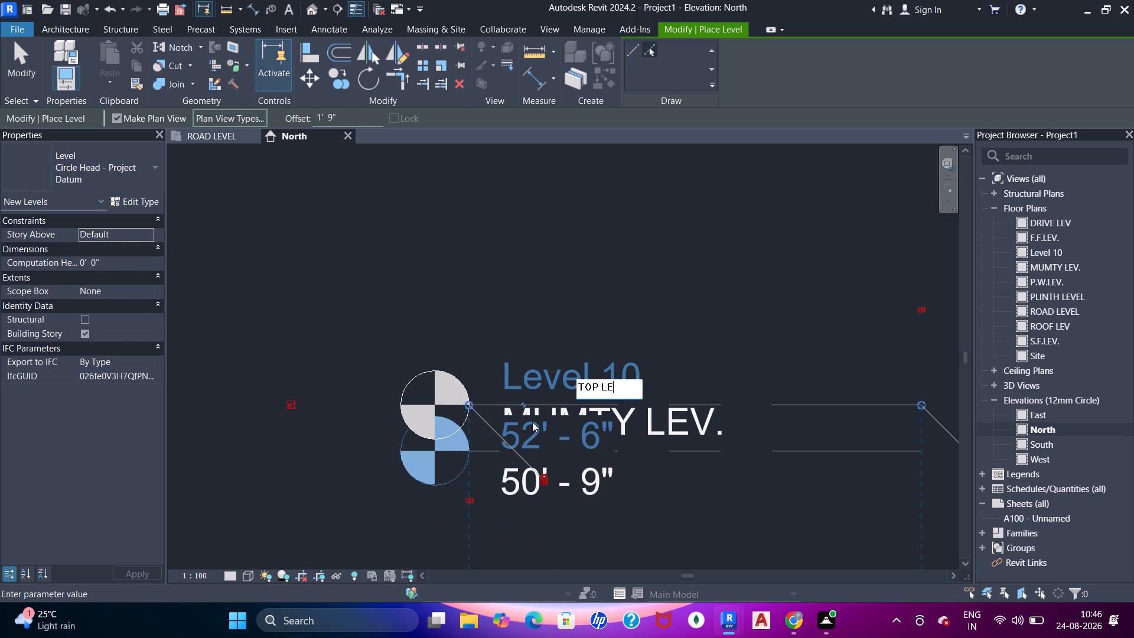
key("period")
key("Return")
left_click(633, 304)
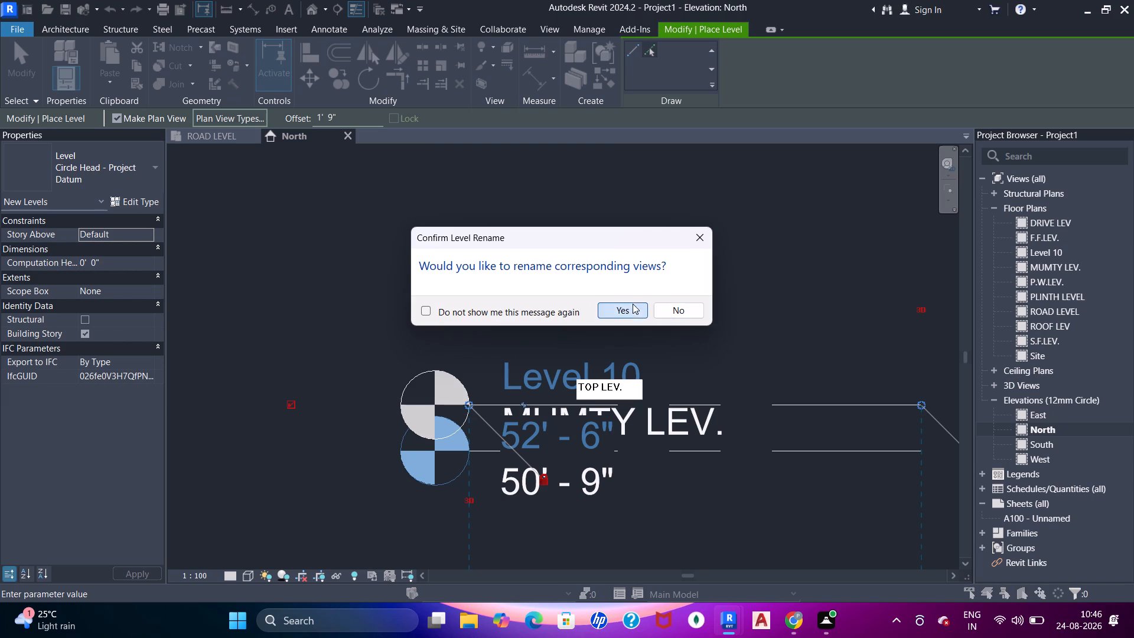
key("Escape")
key("Escape")
key("Escape")
key("Escape")
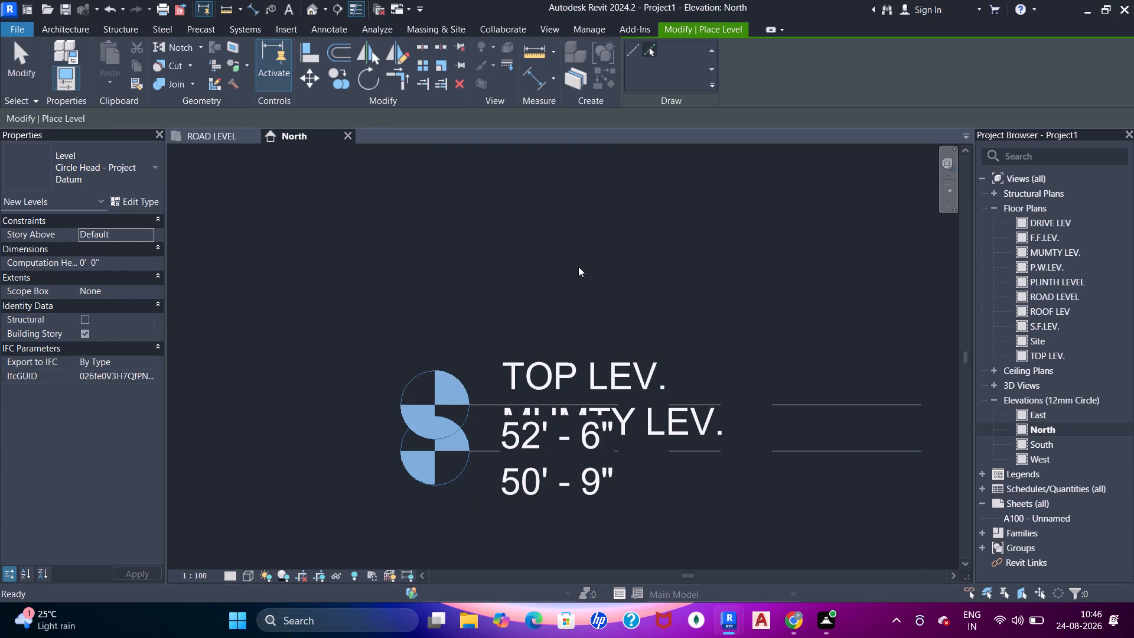
key("Escape")
Review the full stack of levels from ROAD LEVEL up to TOP LEV. in the North elevation.
scroll(578, 266, "down", 8)
scroll(582, 333, "down", 4)
middle_click_drag(643, 419, 611, 239)
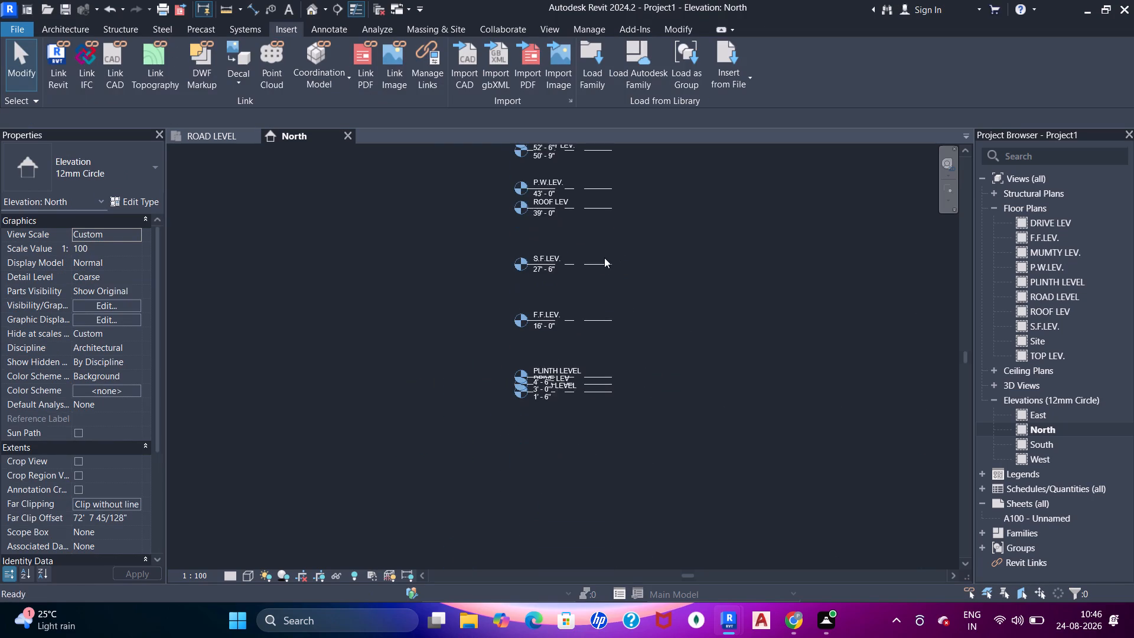
scroll(602, 262, "down", 1)
middle_click_drag(600, 254, 566, 344)
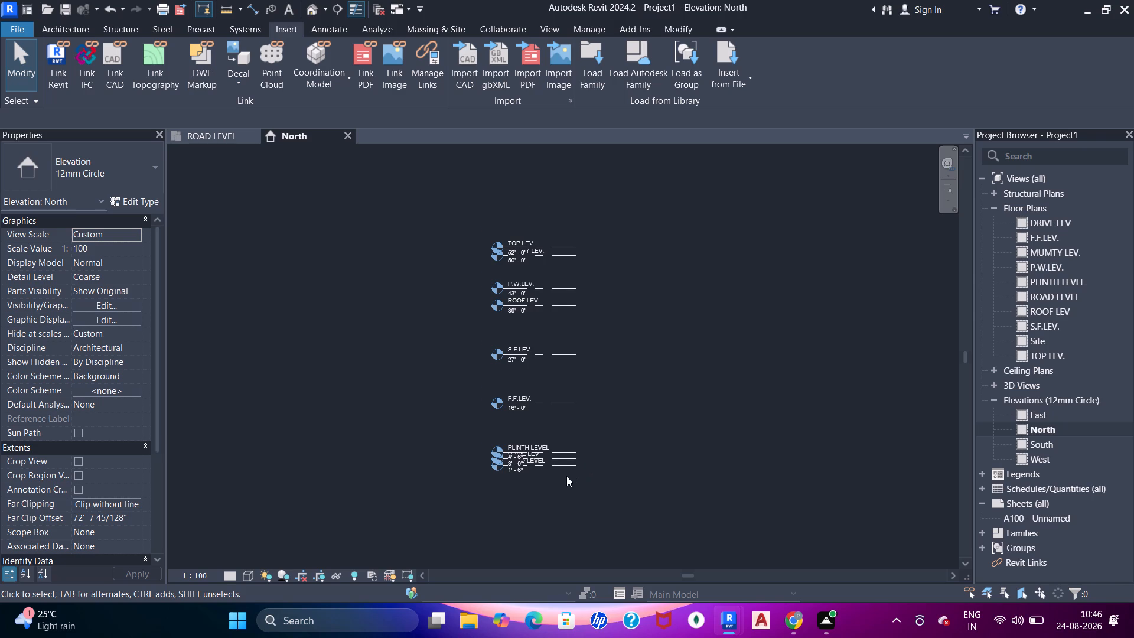
scroll(566, 476, "up", 1)
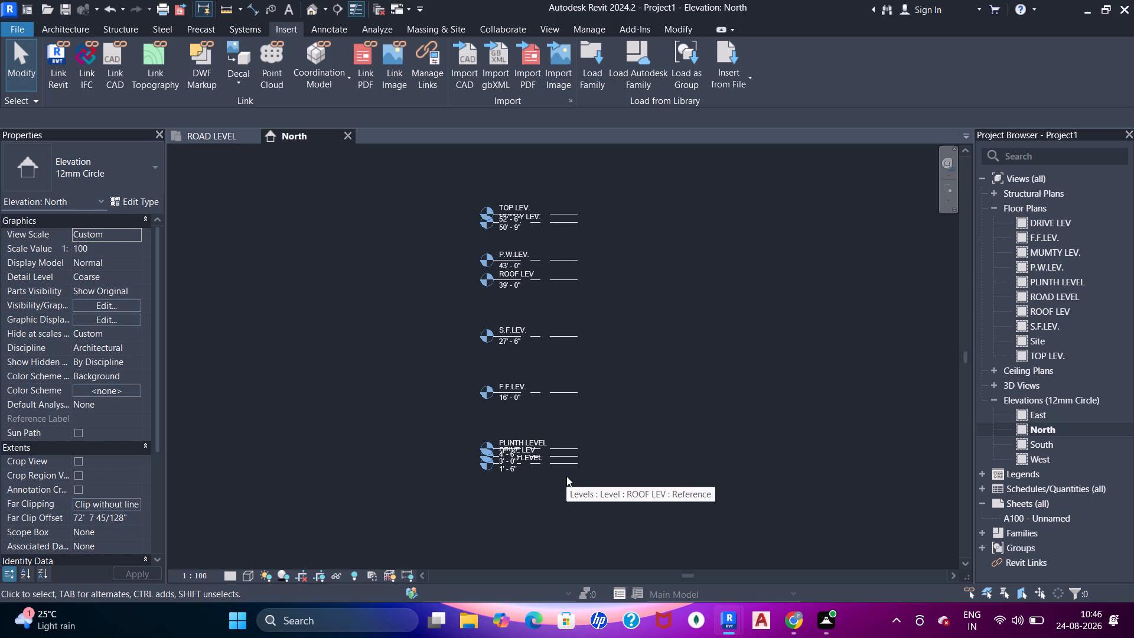
scroll(566, 476, "up", 1)
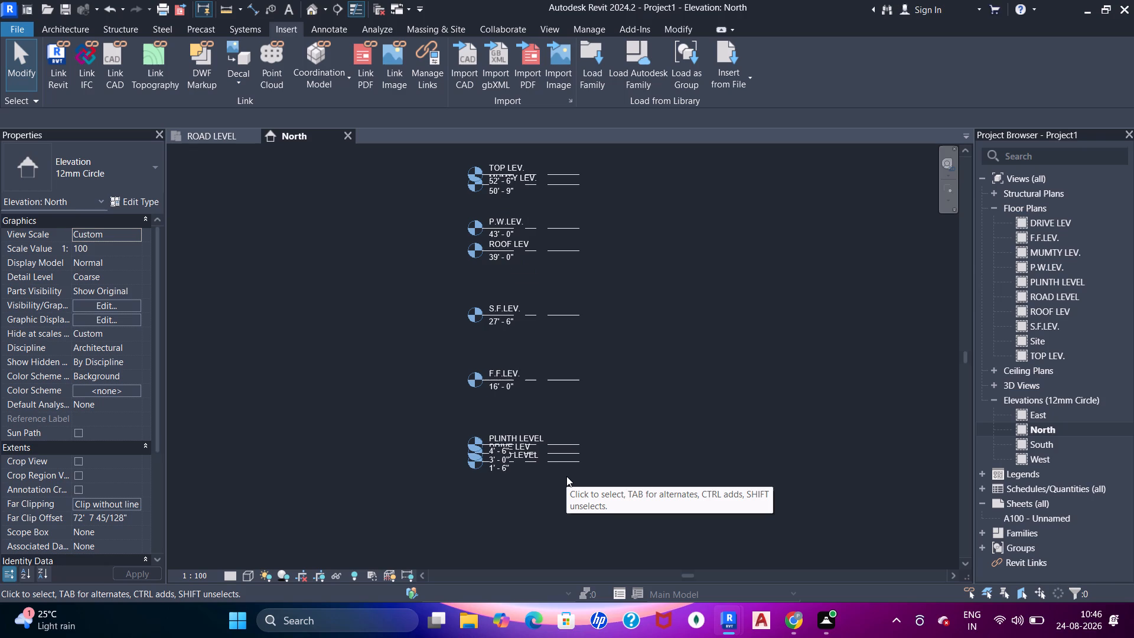
scroll(566, 476, "up", 4)
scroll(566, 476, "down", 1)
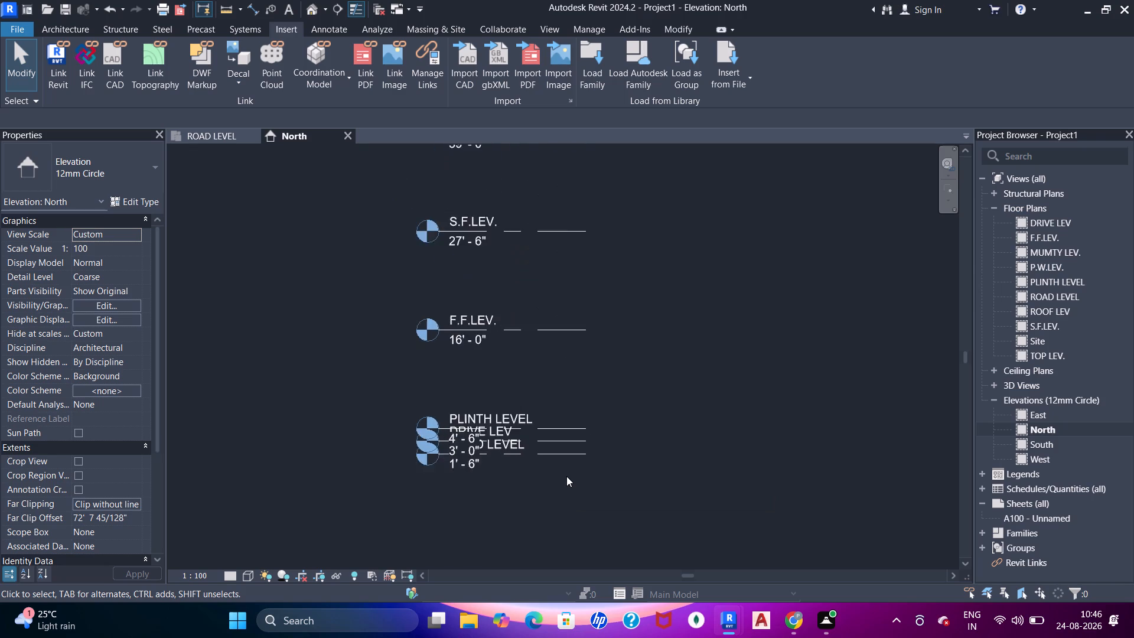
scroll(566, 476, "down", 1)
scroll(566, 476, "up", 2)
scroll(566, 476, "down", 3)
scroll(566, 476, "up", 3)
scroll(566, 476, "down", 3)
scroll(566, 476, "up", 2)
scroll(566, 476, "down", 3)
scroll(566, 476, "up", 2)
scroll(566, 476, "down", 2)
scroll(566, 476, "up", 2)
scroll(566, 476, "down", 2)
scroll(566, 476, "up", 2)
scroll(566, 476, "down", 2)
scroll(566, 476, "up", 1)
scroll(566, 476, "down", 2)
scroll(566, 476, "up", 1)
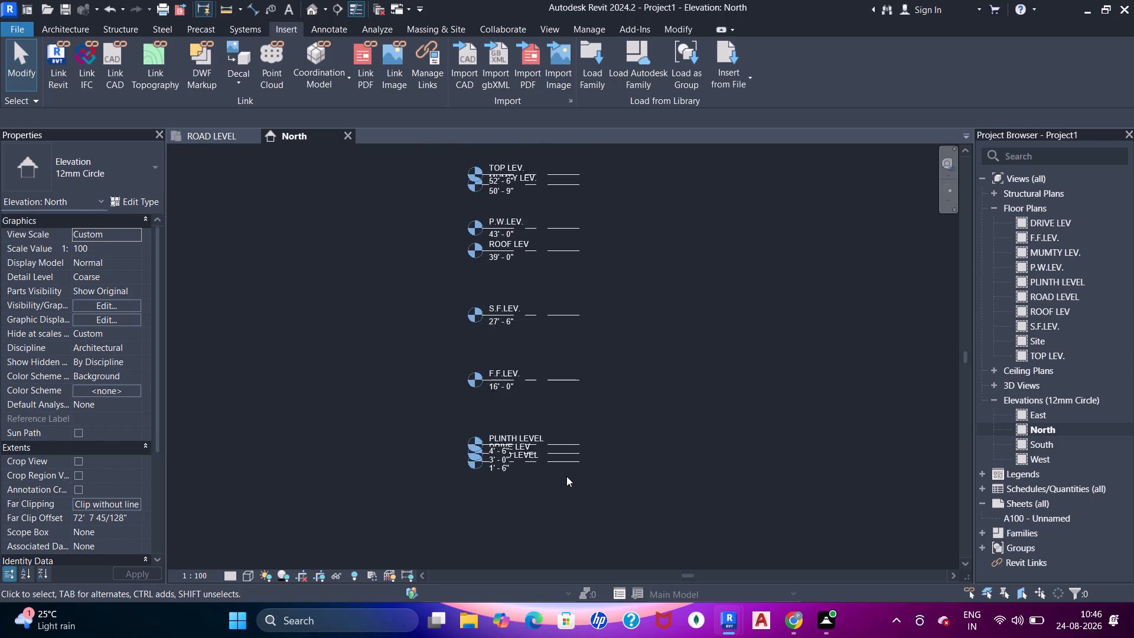
Open the DRIVE LEV floor plan view, with its four elevation markers in view.
scroll(566, 476, "up", 3)
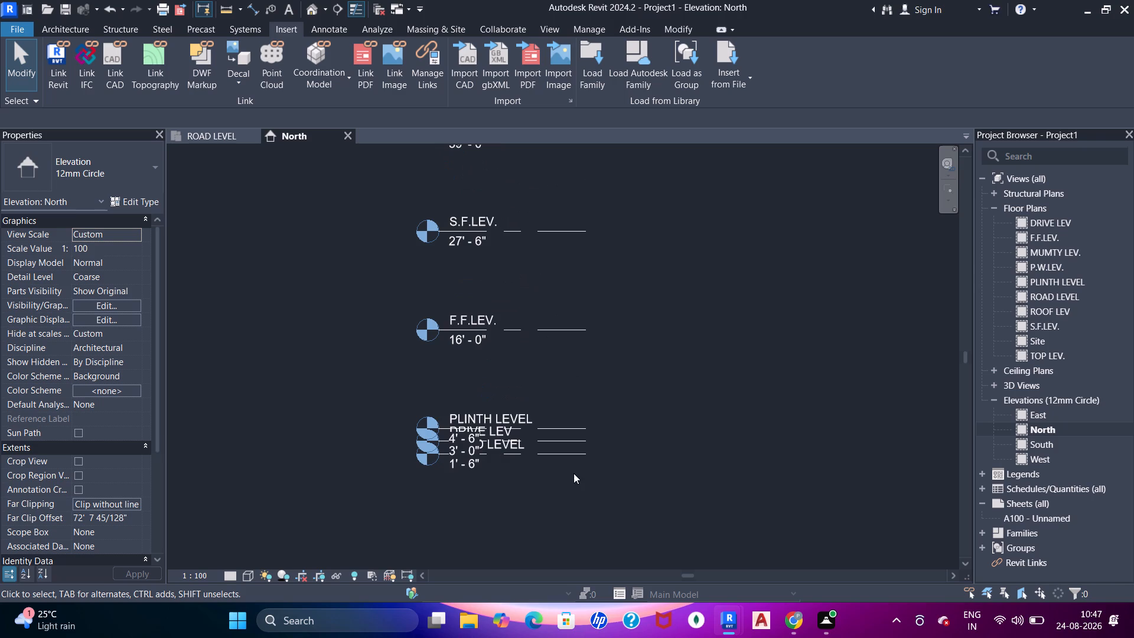
scroll(528, 490, "up", 7)
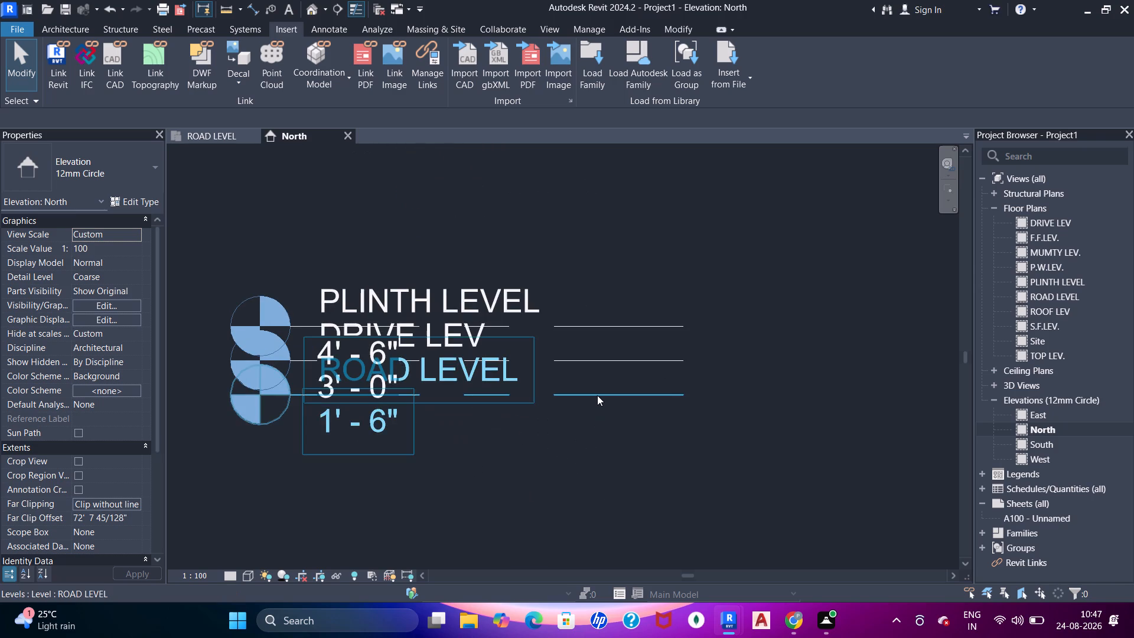
double_click(597, 395)
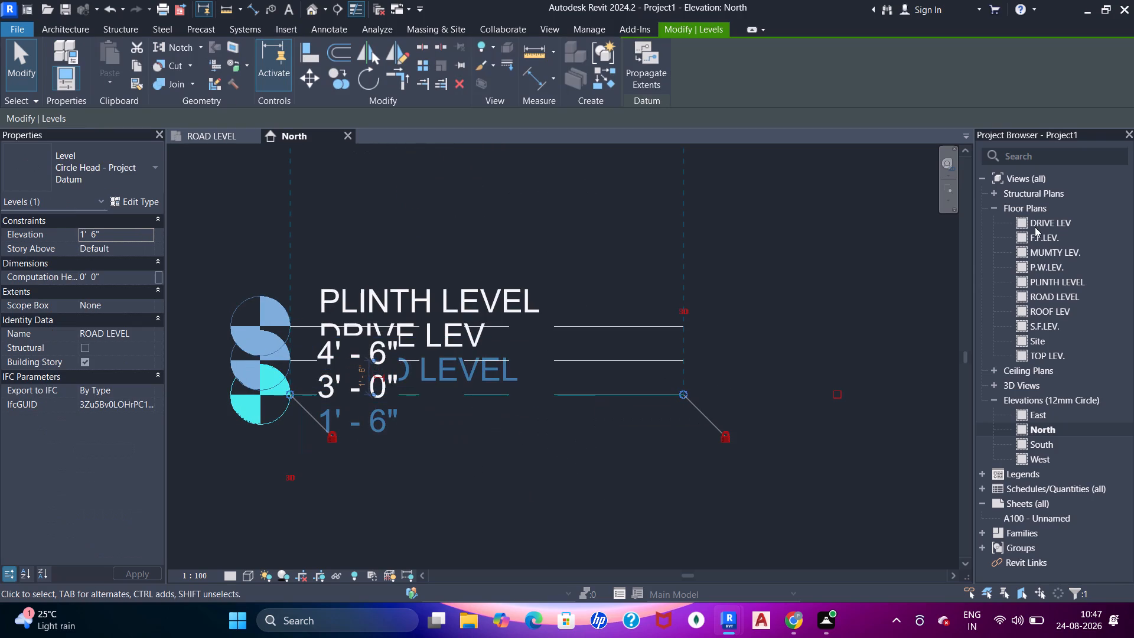
double_click(1037, 221)
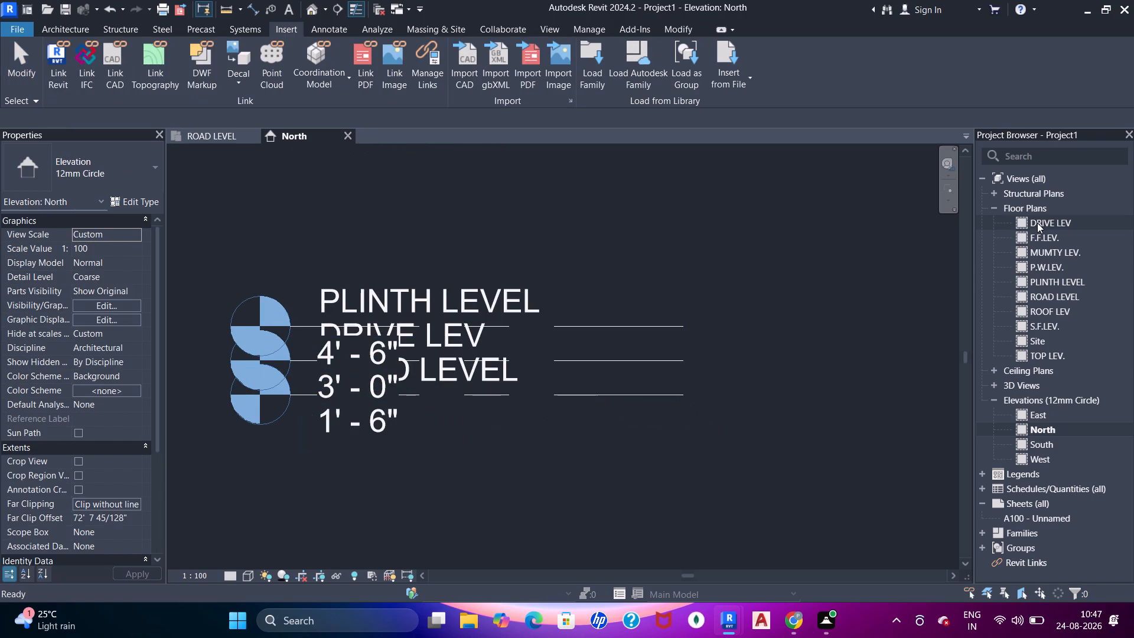
scroll(601, 373, "down", 2)
middle_click_drag(582, 375, 564, 382)
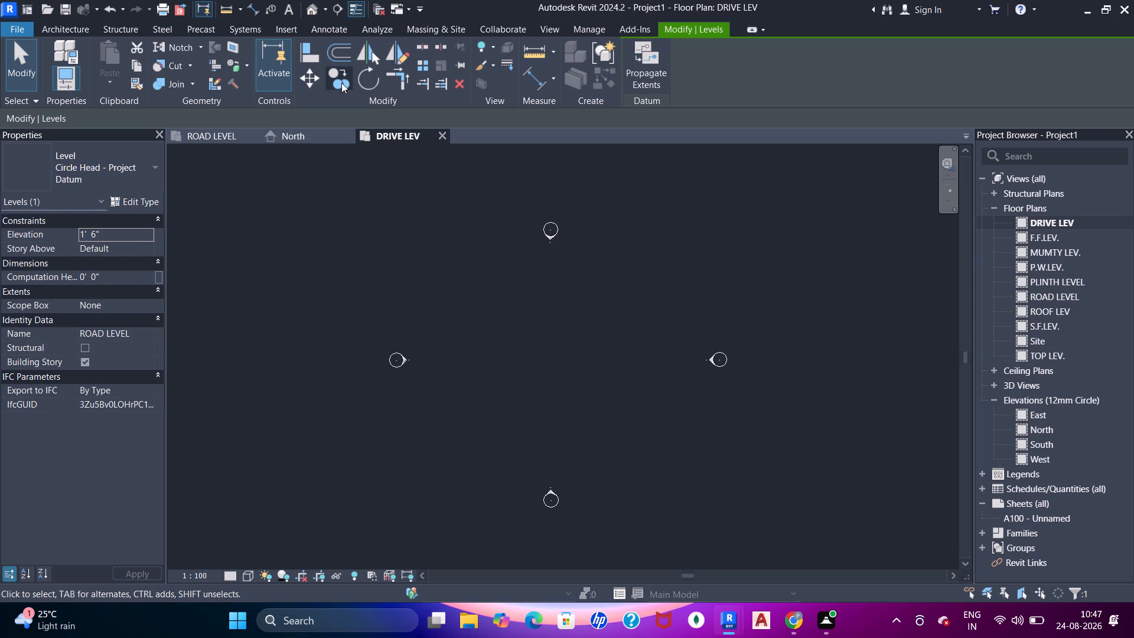
Choose 05.FRONT ELEVATION 22-8-2026.pdf from the Downloads folder as the PDF to import.
left_click(284, 24)
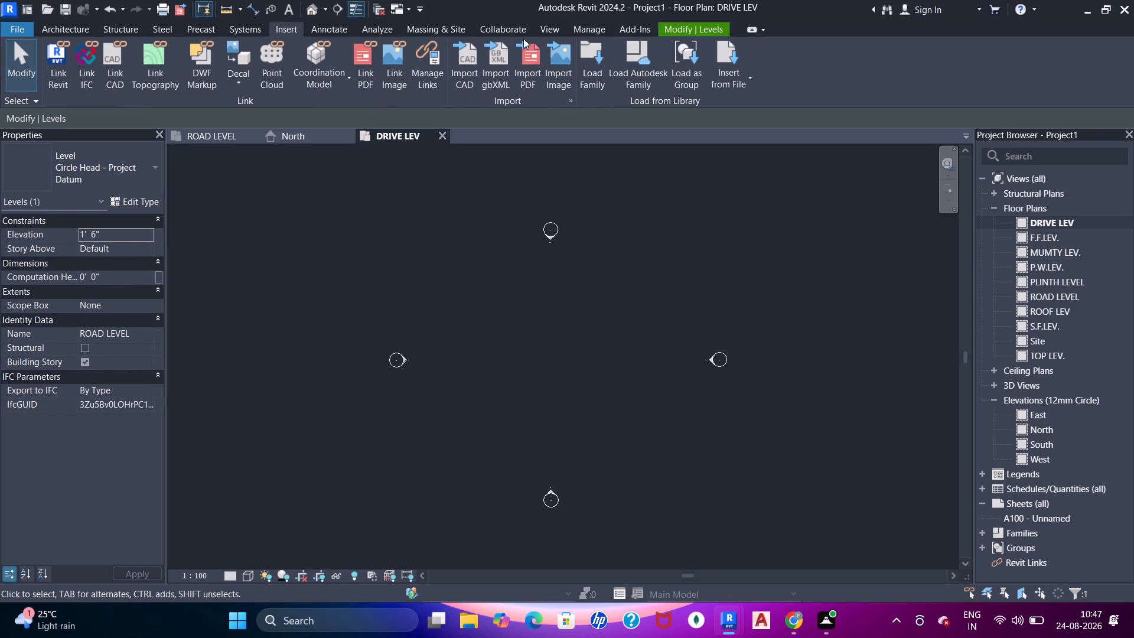
left_click(526, 58)
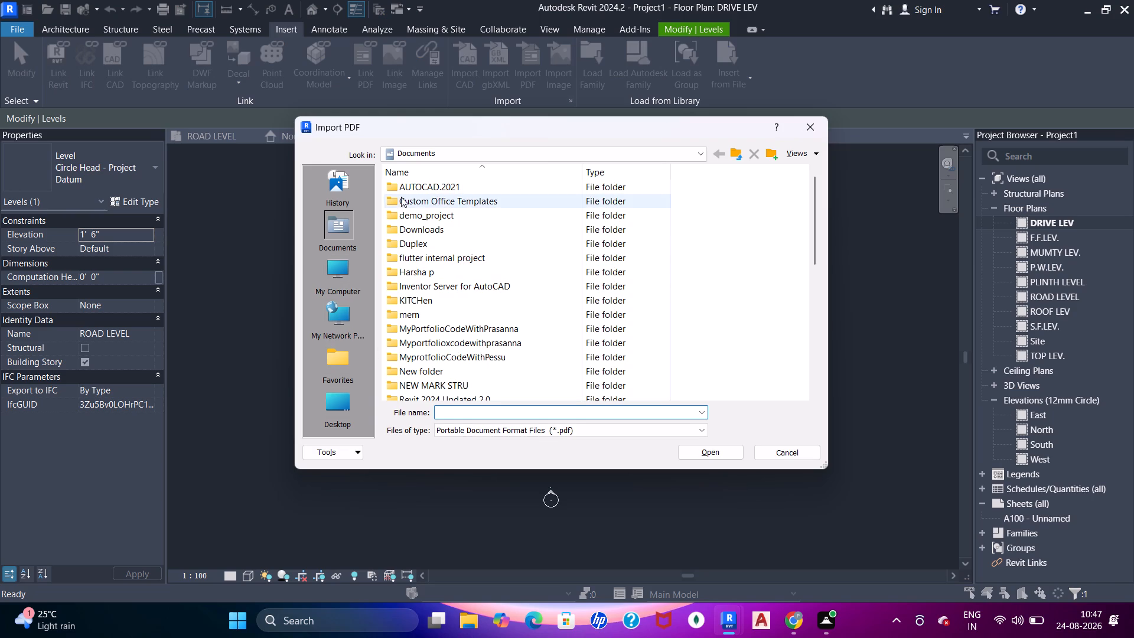
left_click(330, 401)
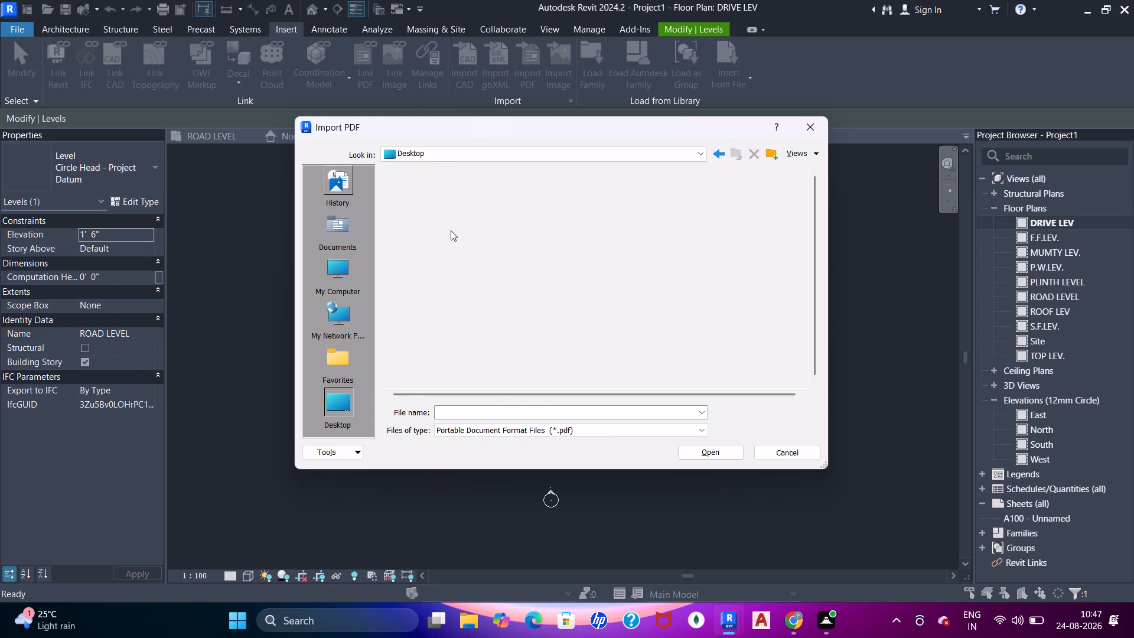
double_click(434, 259)
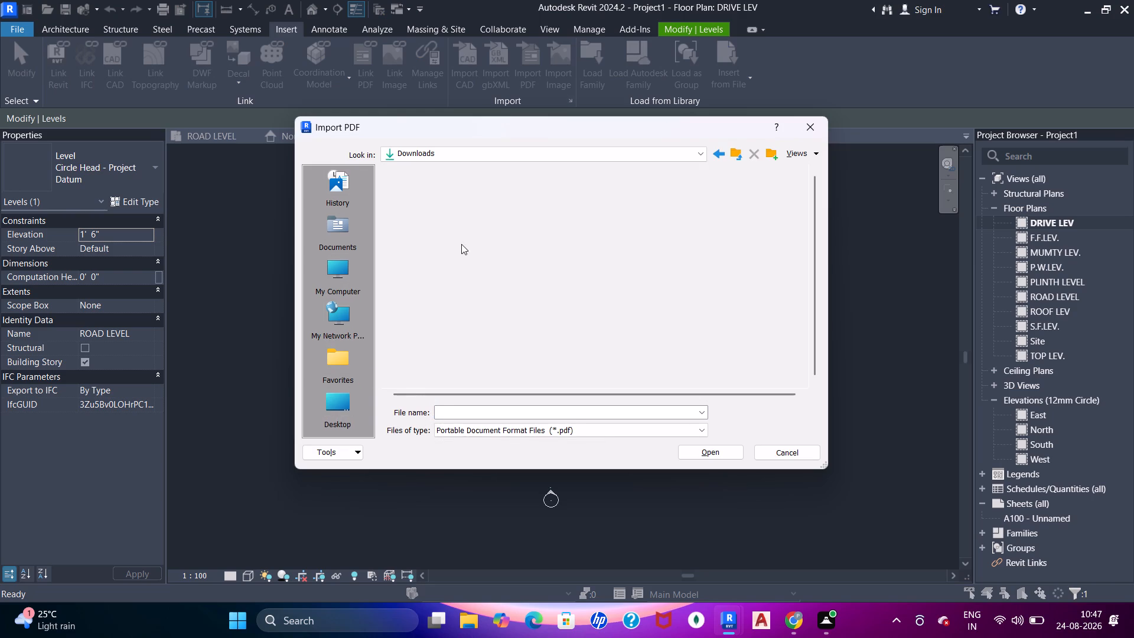
left_click(467, 206)
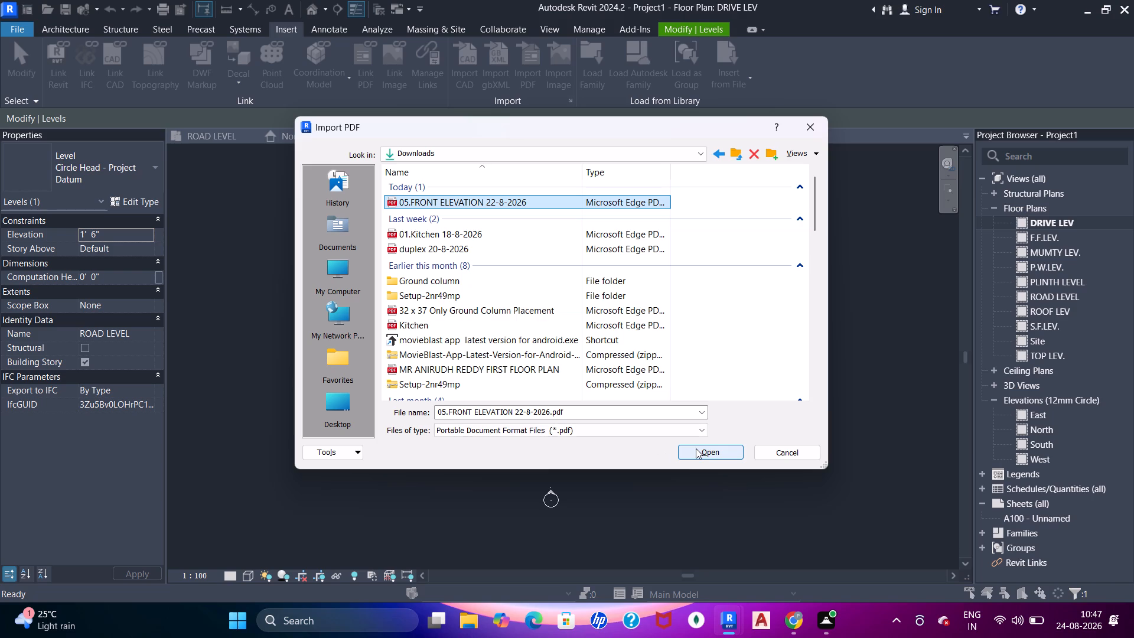
left_click(696, 448)
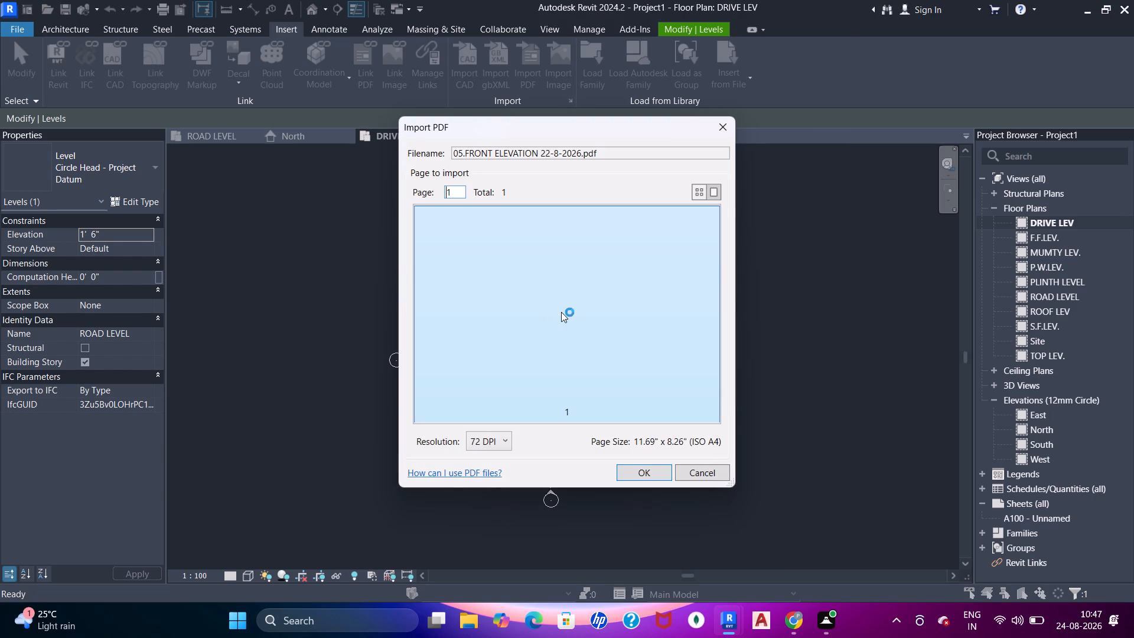
Import page 1 of the PDF at 300 DPI and place it centrally among the four elevation markers.
left_click(501, 444)
left_click(496, 491)
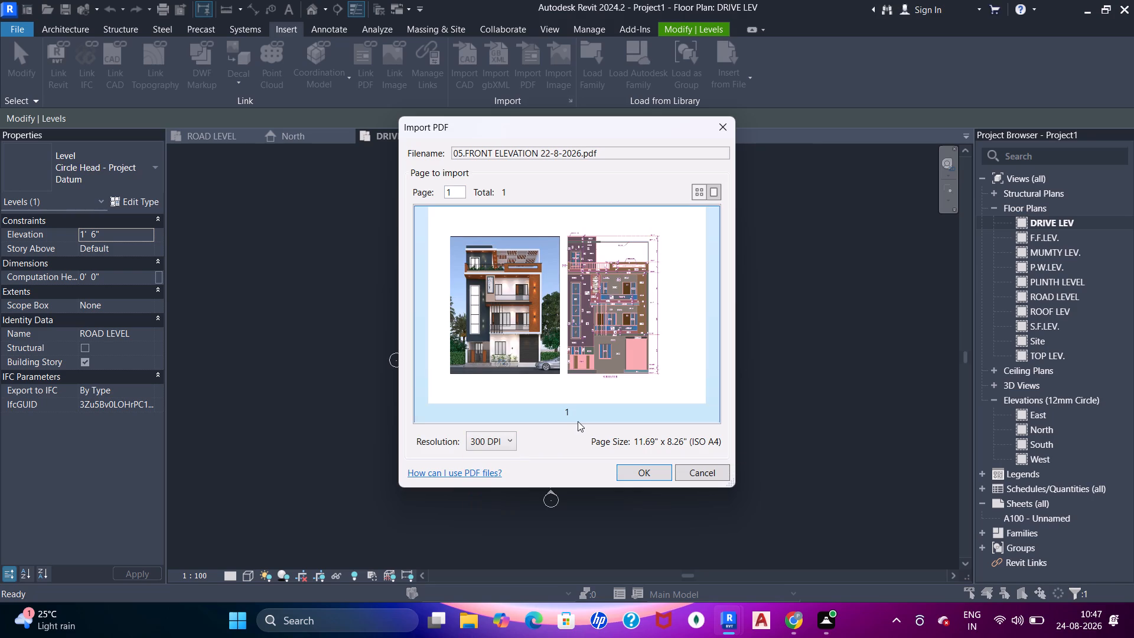
left_click(540, 155)
left_click(709, 197)
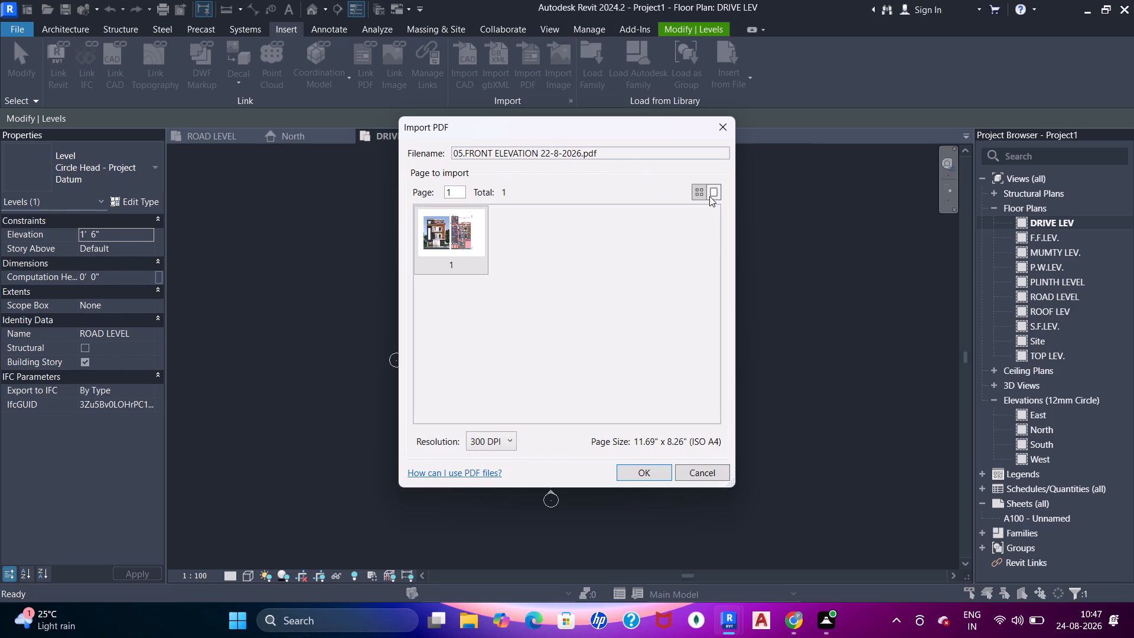
left_click(714, 195)
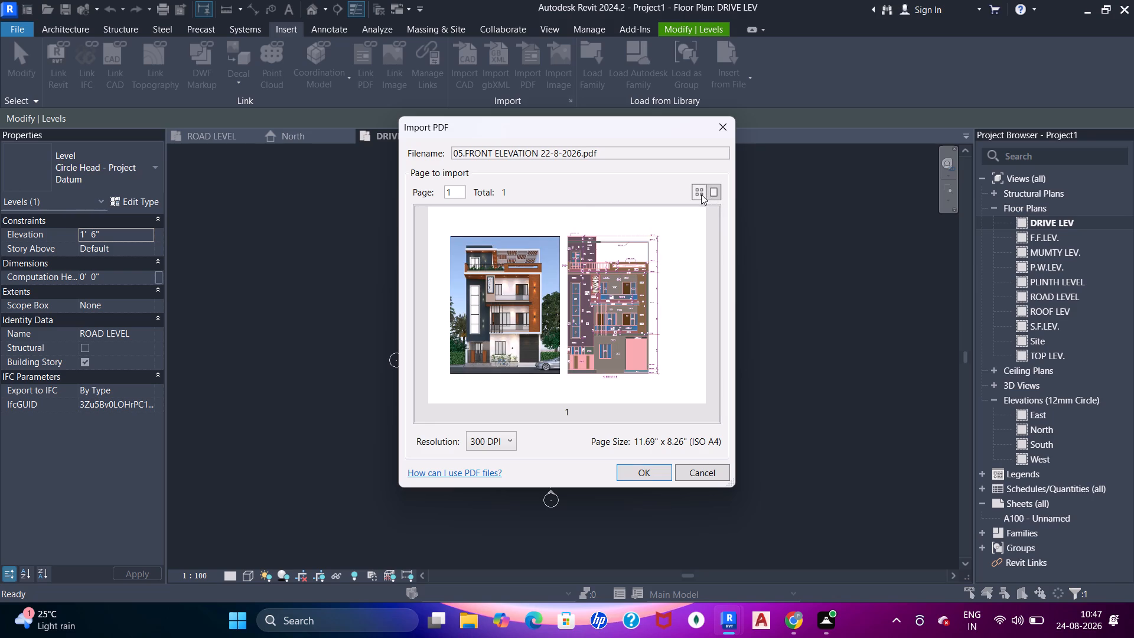
left_click(701, 194)
left_click(712, 191)
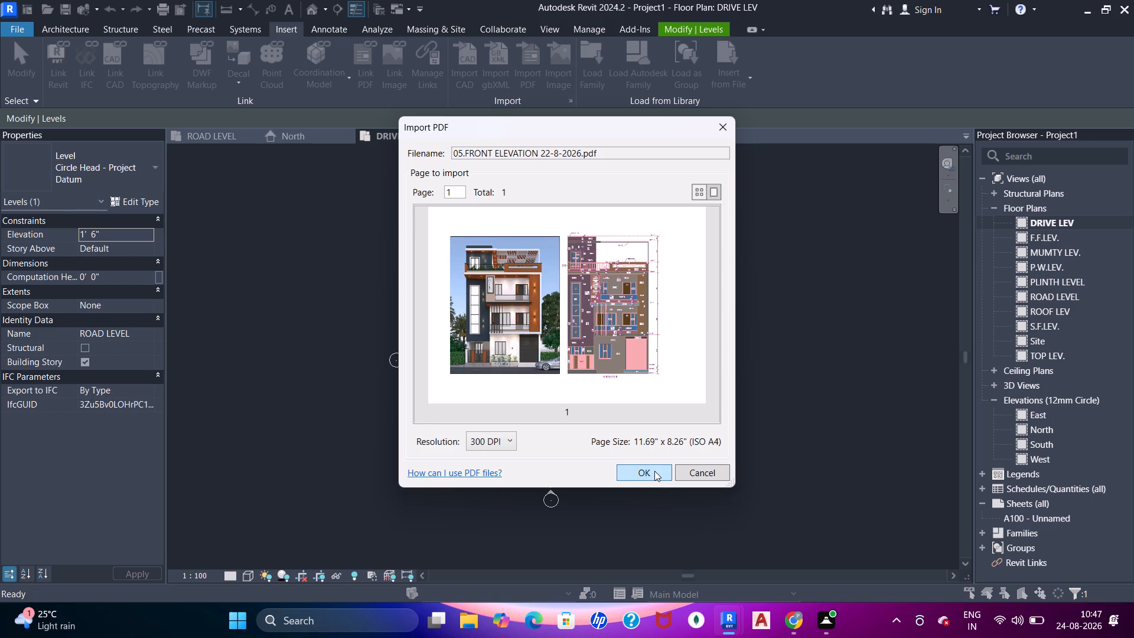
left_click(654, 471)
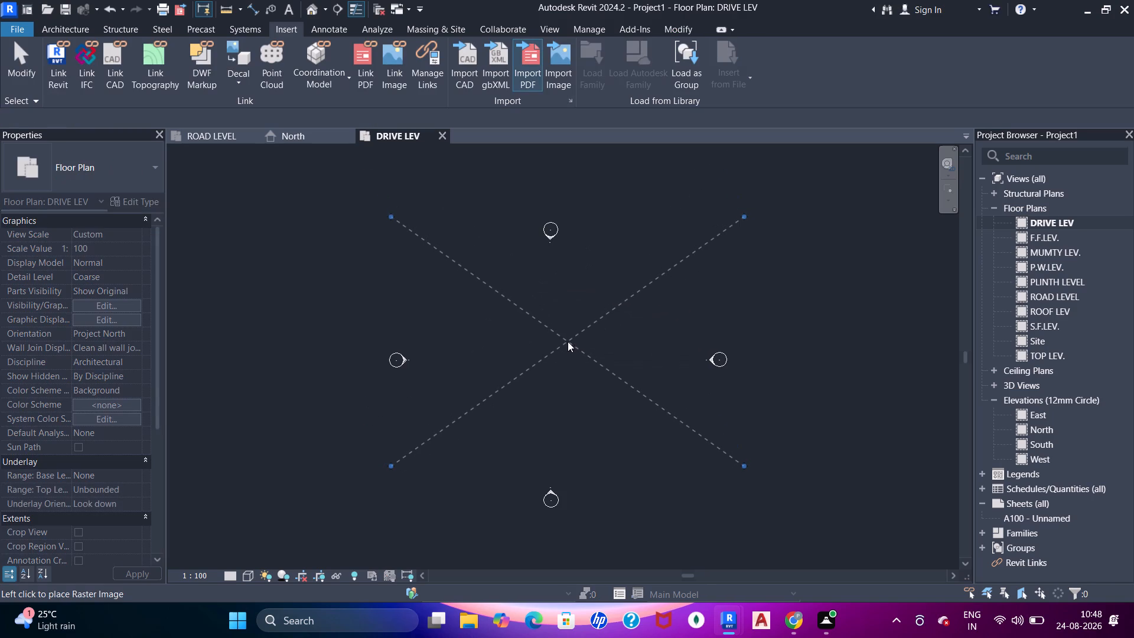
left_click(565, 343)
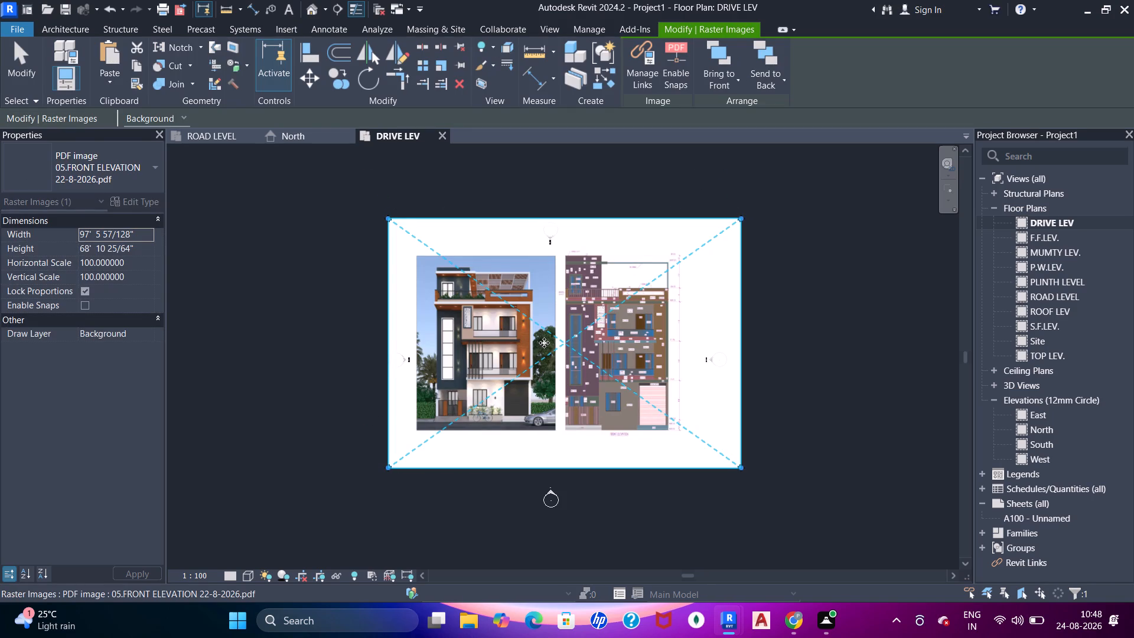
key("Escape")
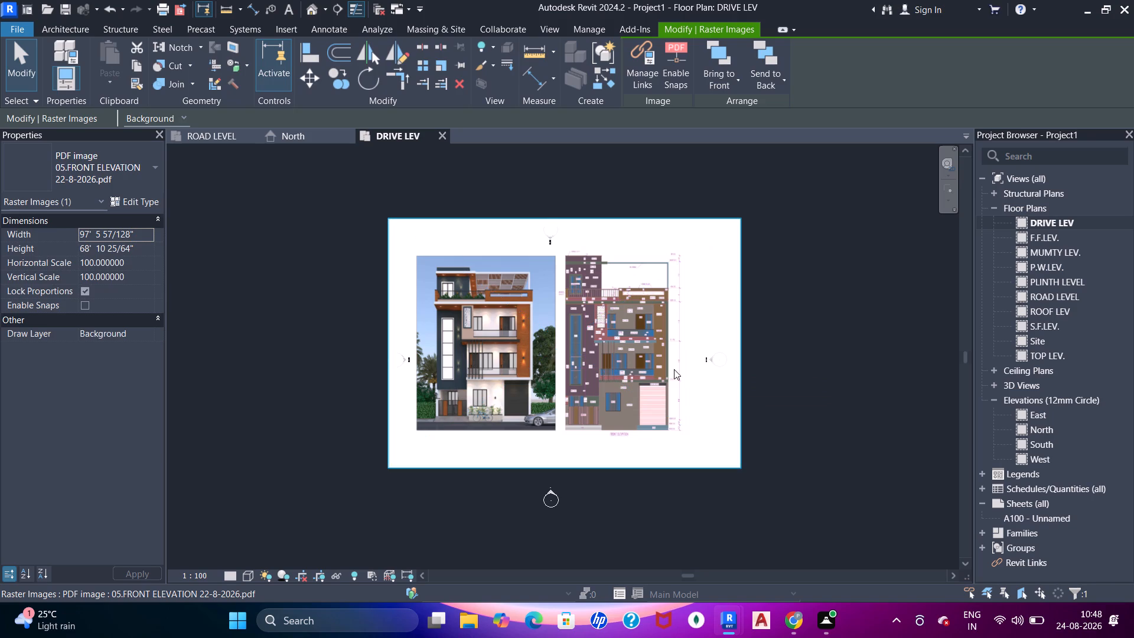
key("Escape")
key("Escape")
left_click(742, 372)
key("Escape")
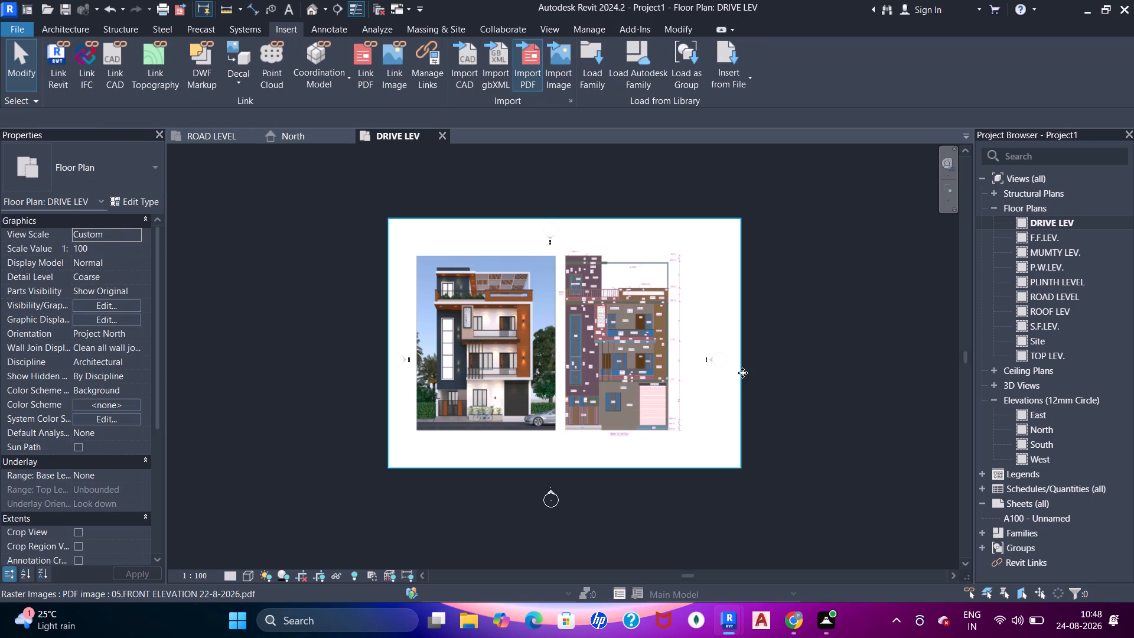
Nudge the front elevation PDF image slightly downward so it sits between the upper and lower elevation markers.
key("Down")
key("Down")
key("Down")
left_click(727, 375)
key("Down")
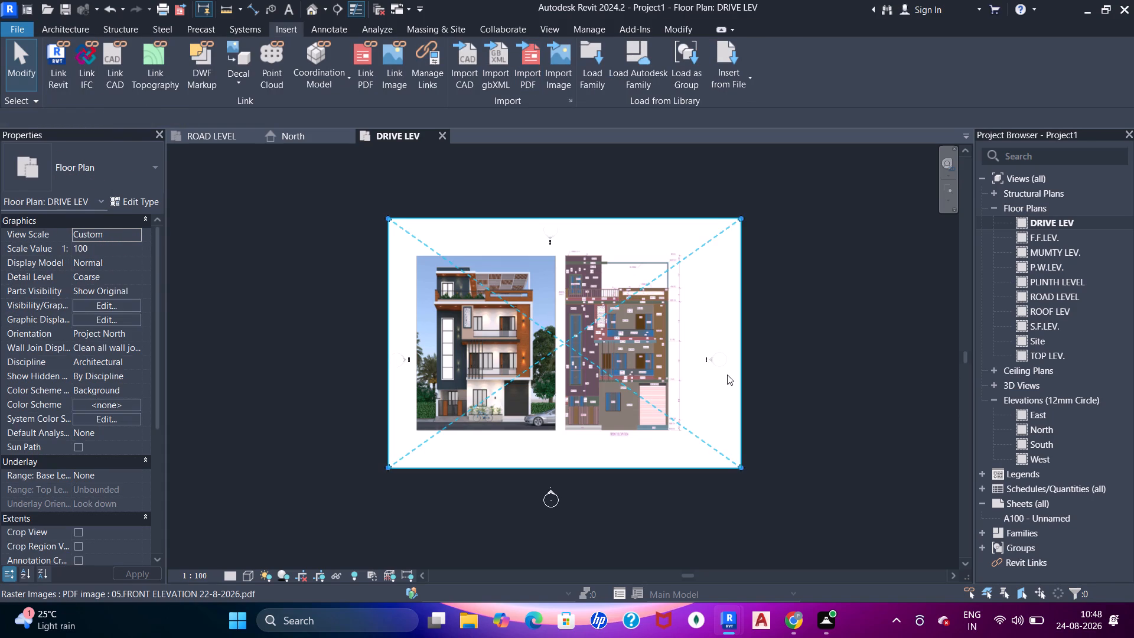
key("Down")
key("Down")
key("Down")
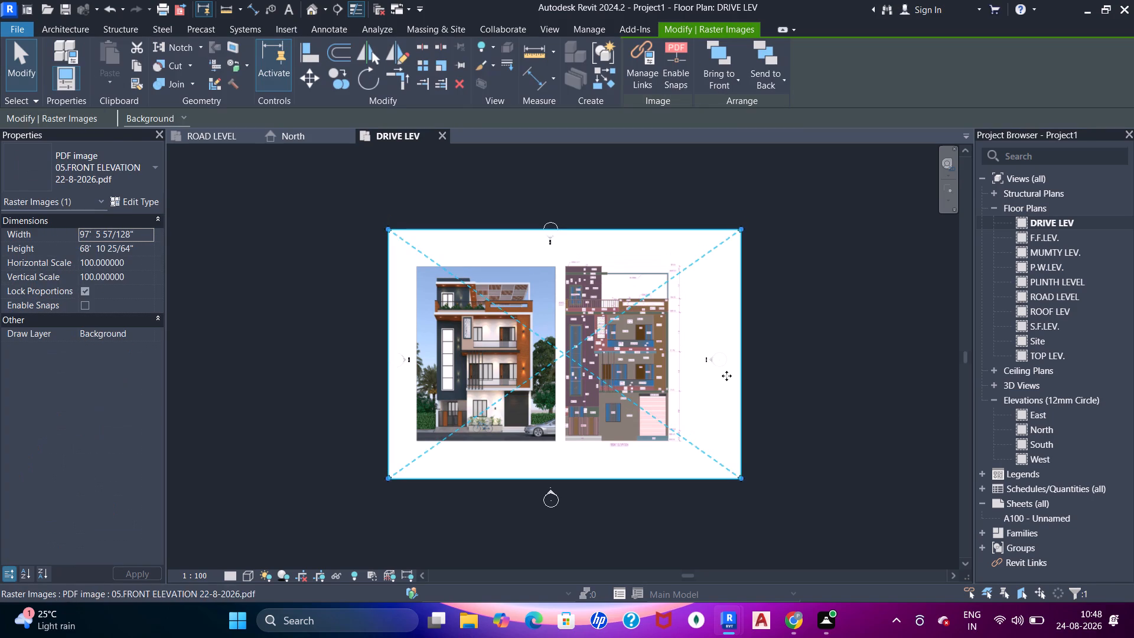
key("Down")
key("Down")
key("Down")
key("Down")
key("Down")
key("Down")
key("Down")
key("Down")
key("Down")
key("Down")
key("Down")
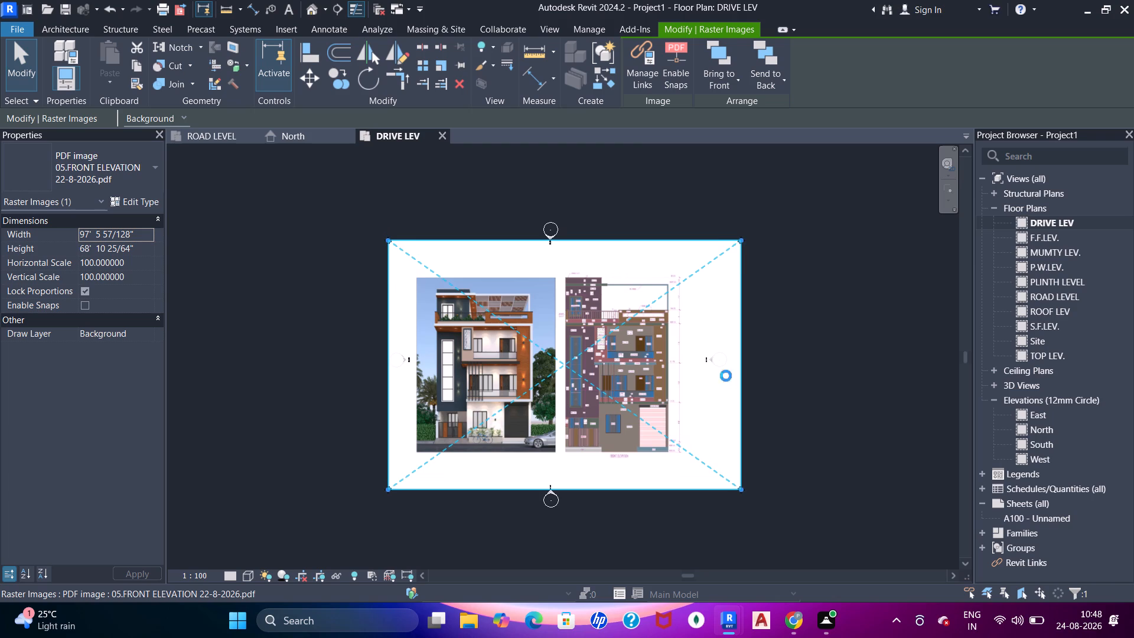
key("Up")
key("Up")
key("Up")
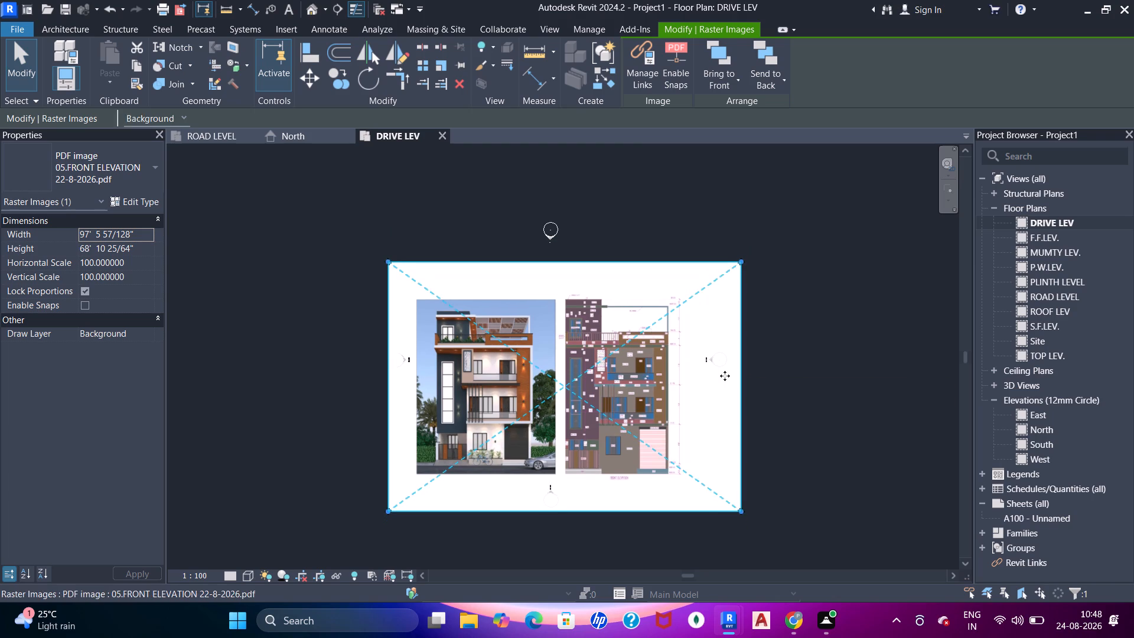
key("Up")
key("Up")
key("Up")
key("Up")
key("Up")
key("Up")
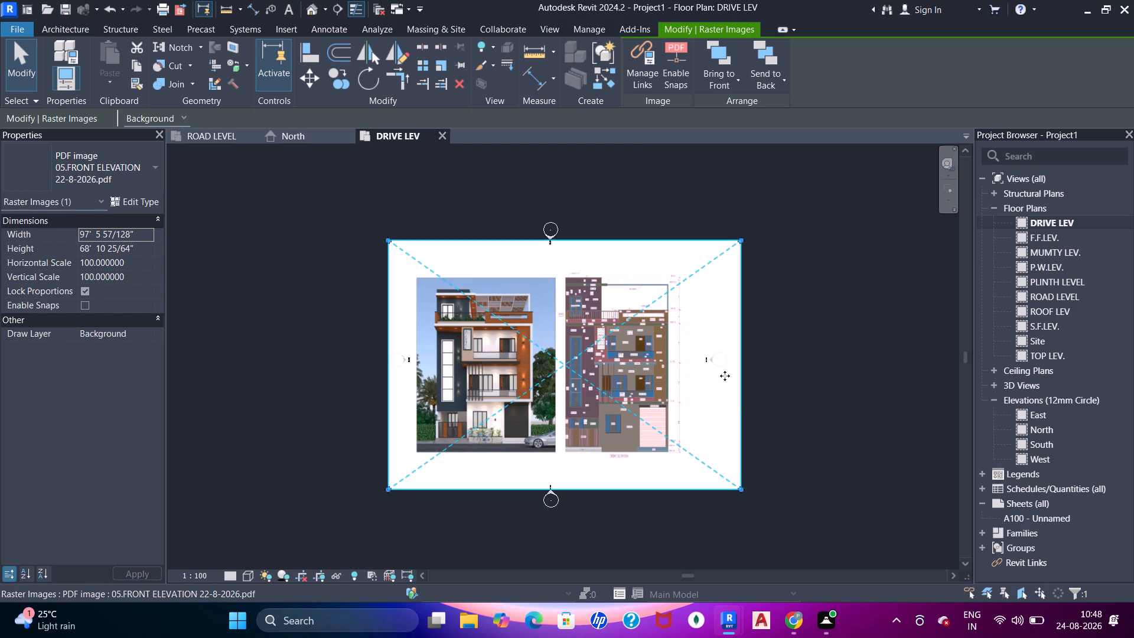
key("Up")
key("Escape")
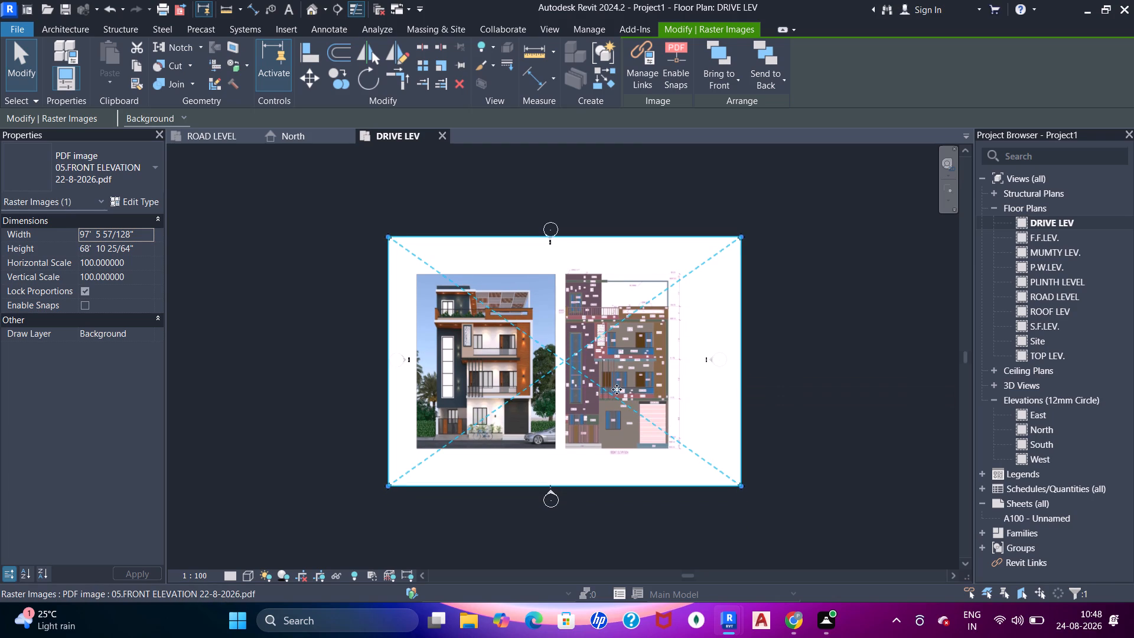
Move the two side elevation markers outward, clear of the PDF image's left and right edges.
left_click(402, 361)
left_click_drag(397, 365, 366, 364)
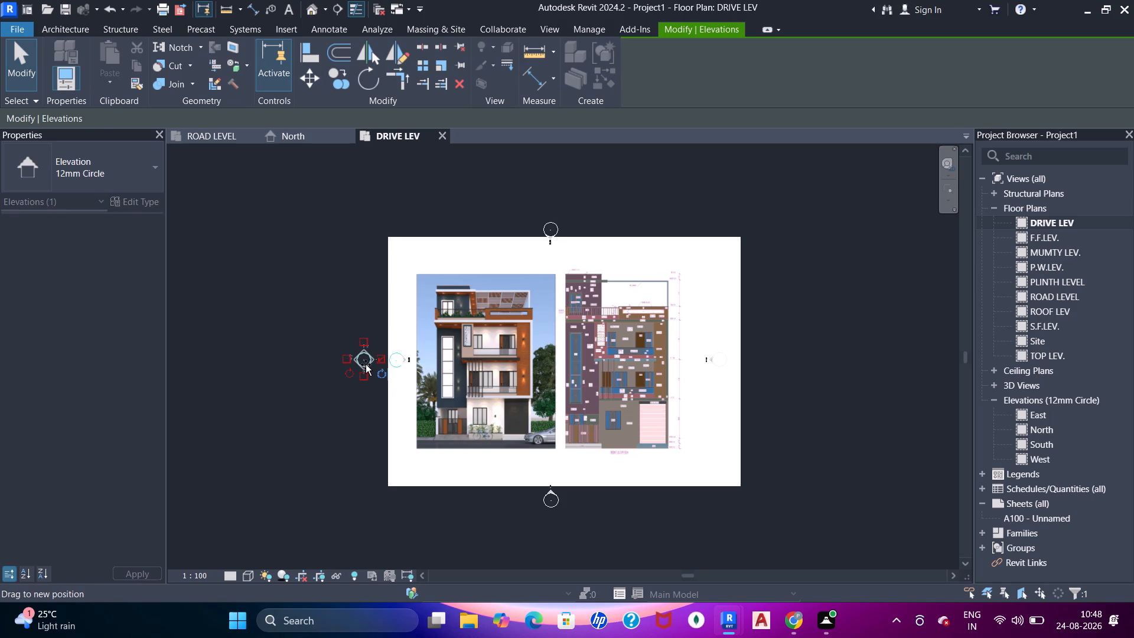
left_click(718, 363)
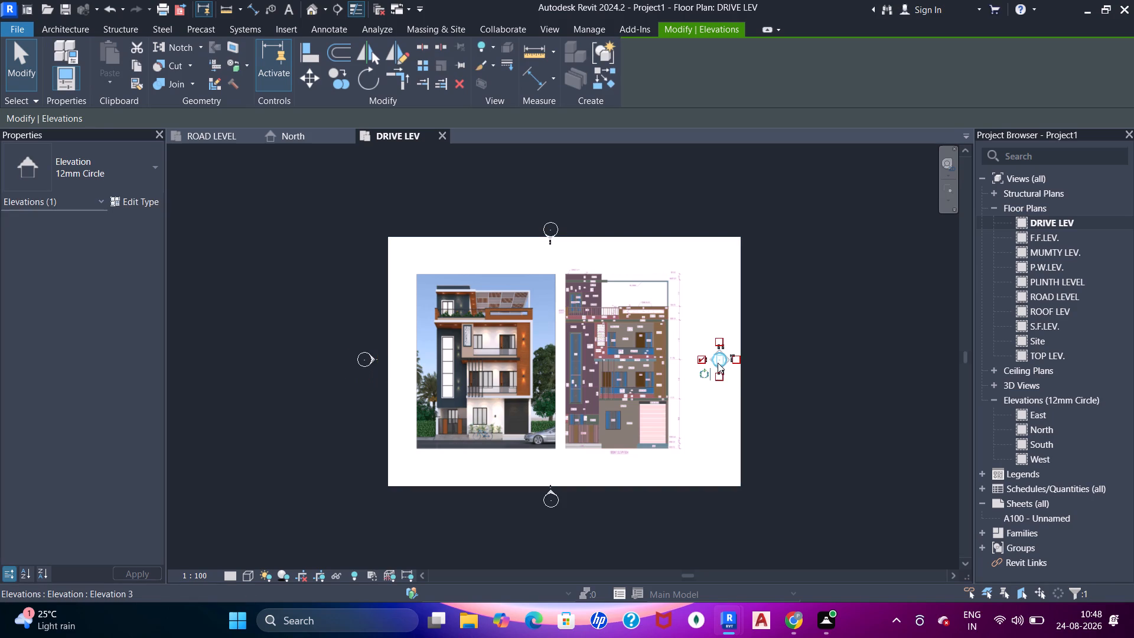
left_click_drag(718, 363, 771, 364)
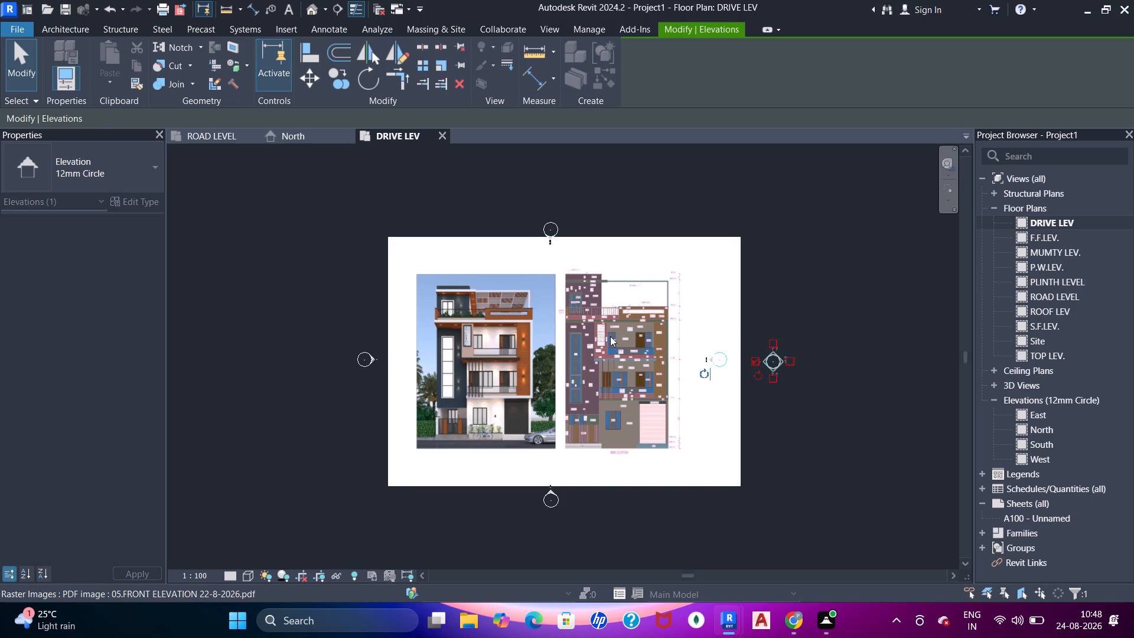
scroll(540, 315, "up", 9)
key("Escape")
scroll(673, 316, "down", 2)
key("Escape")
Examine the front elevation drawing in the PDF image, including its level labels, gate, windows and upper floors.
middle_click_drag(673, 351, 531, 276)
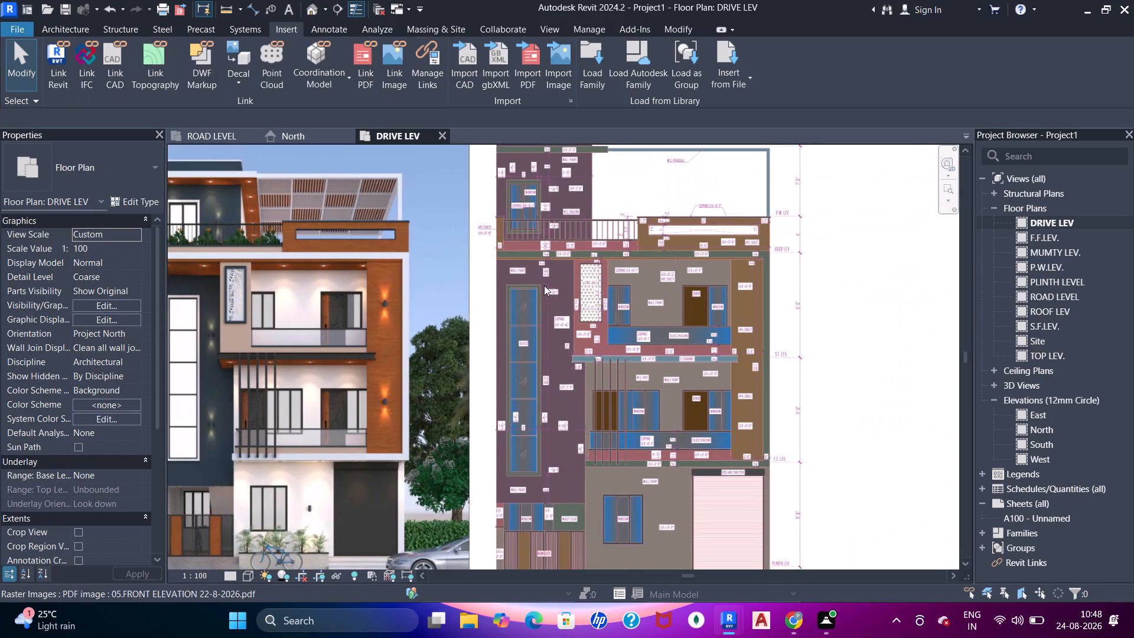
scroll(571, 409, "up", 4)
scroll(454, 380, "down", 5)
middle_click_drag(485, 409, 523, 288)
scroll(507, 385, "up", 2)
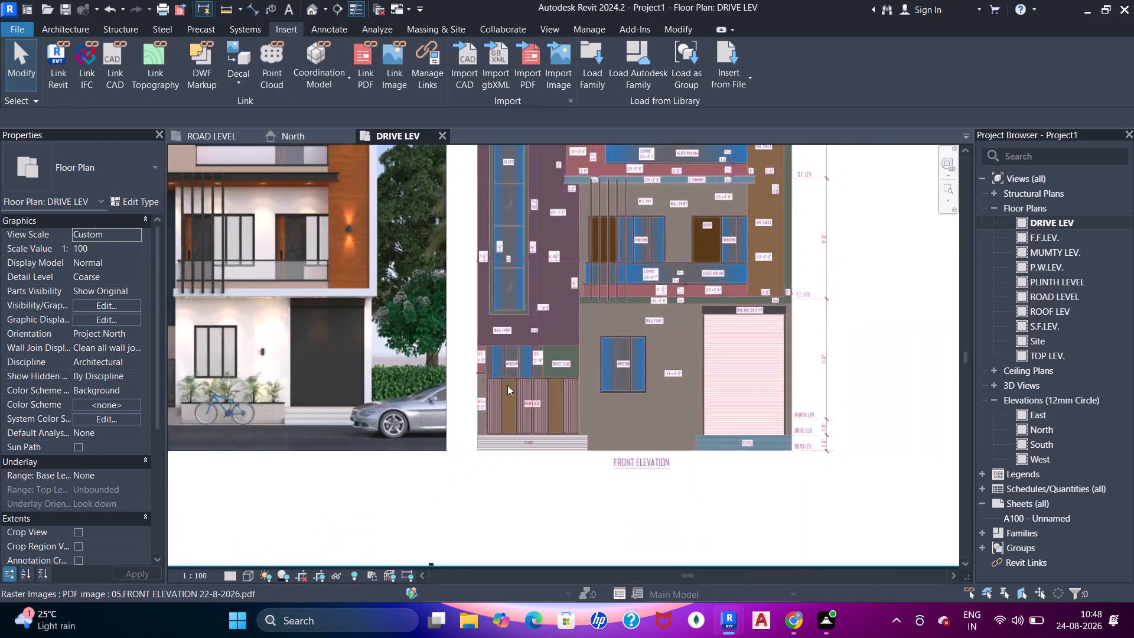
scroll(507, 385, "up", 4)
scroll(448, 368, "up", 5)
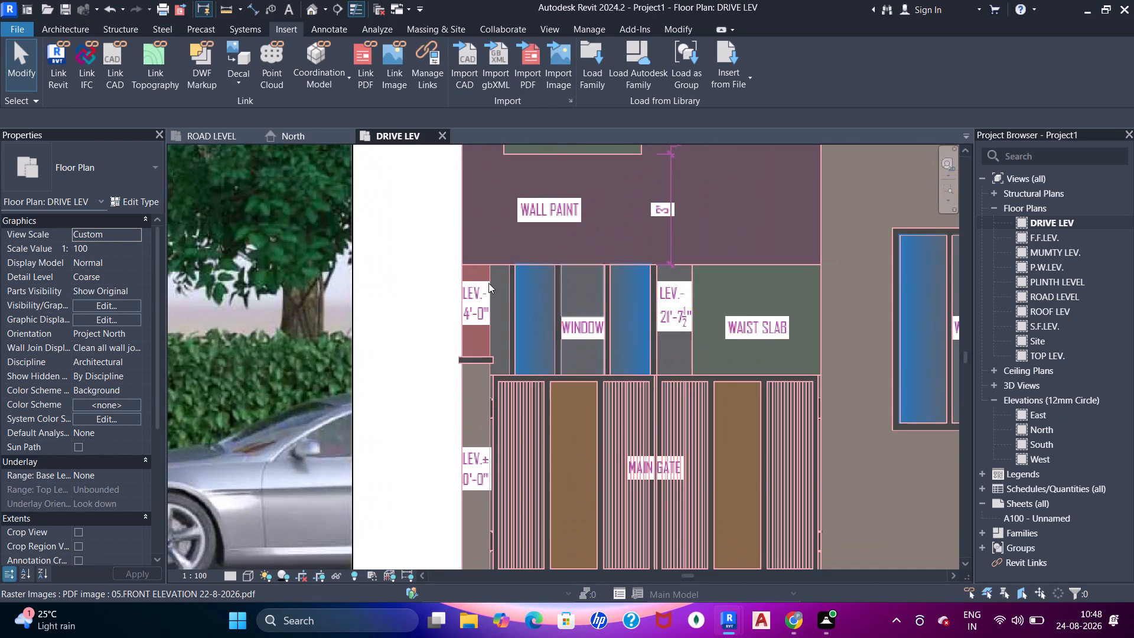
scroll(488, 283, "down", 11)
middle_click_drag(510, 213, 539, 390)
middle_click_drag(552, 265, 531, 288)
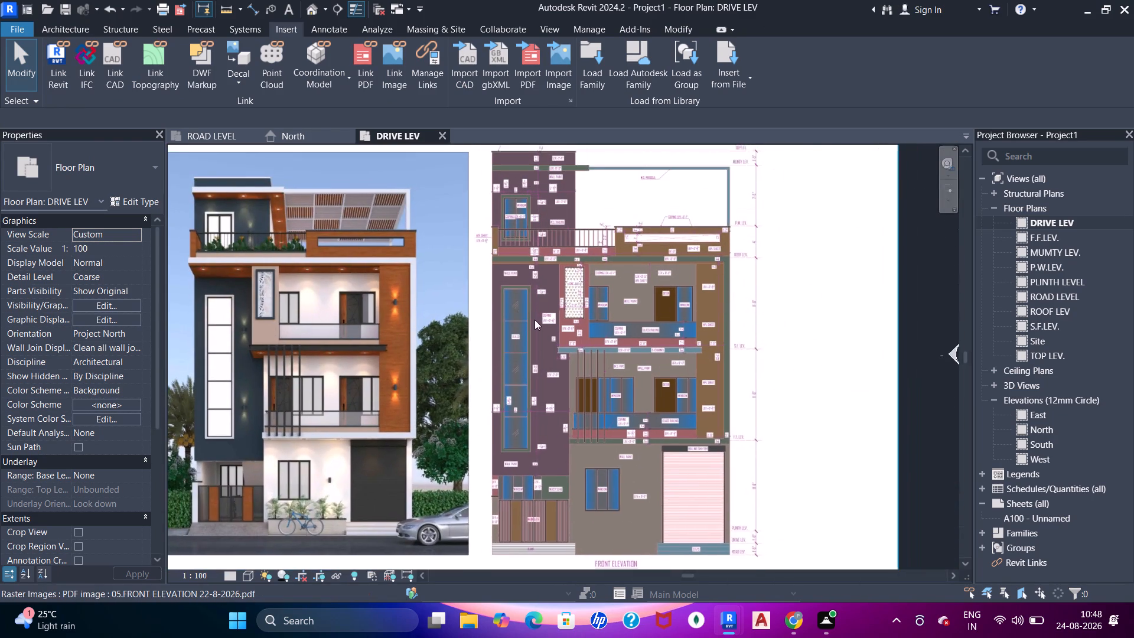
scroll(535, 320, "up", 2)
scroll(535, 320, "down", 1)
middle_click_drag(508, 311, 504, 327)
Start the Wall tool in the DRIVE LEV plan, with the ground-floor part of the front elevation drawing as reference.
key("w")
key("a")
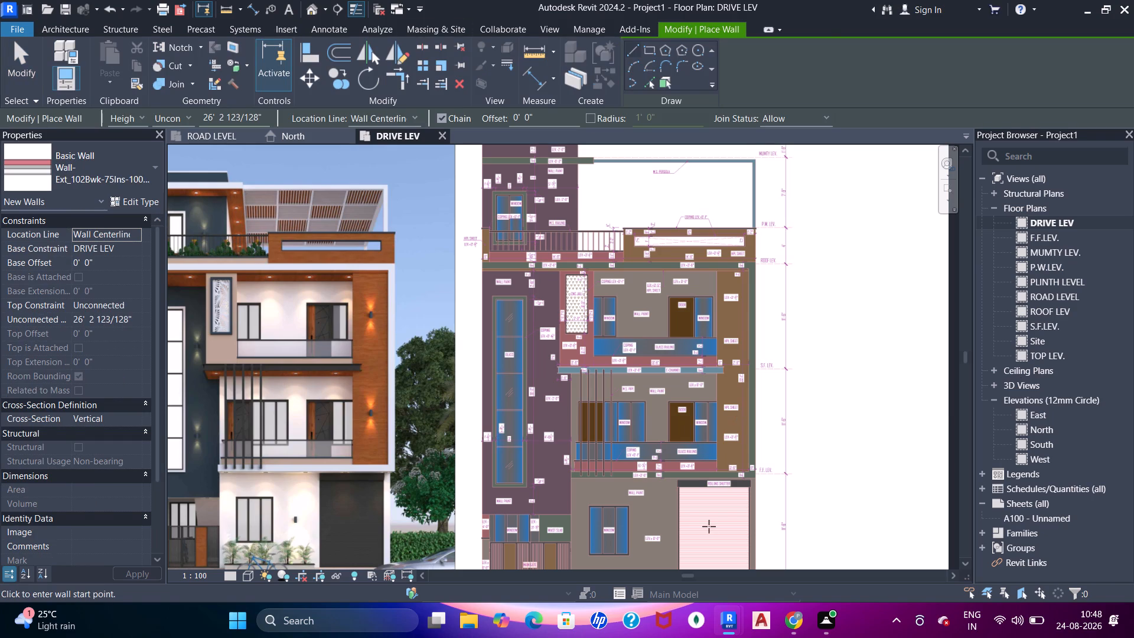
middle_click_drag(690, 471, 695, 339)
scroll(668, 393, "up", 4)
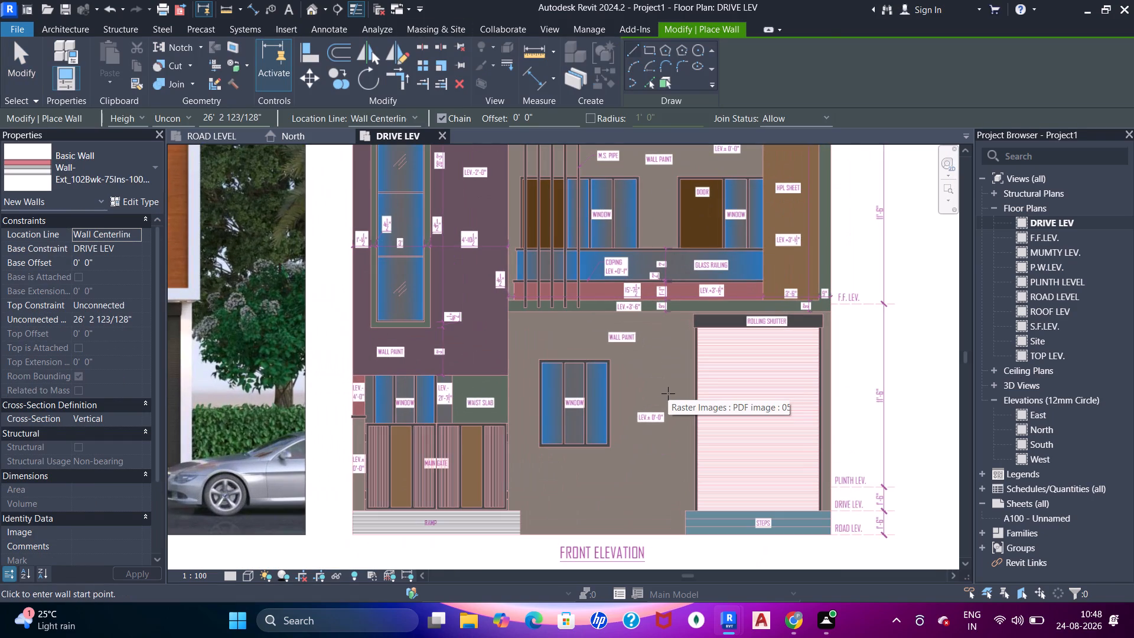
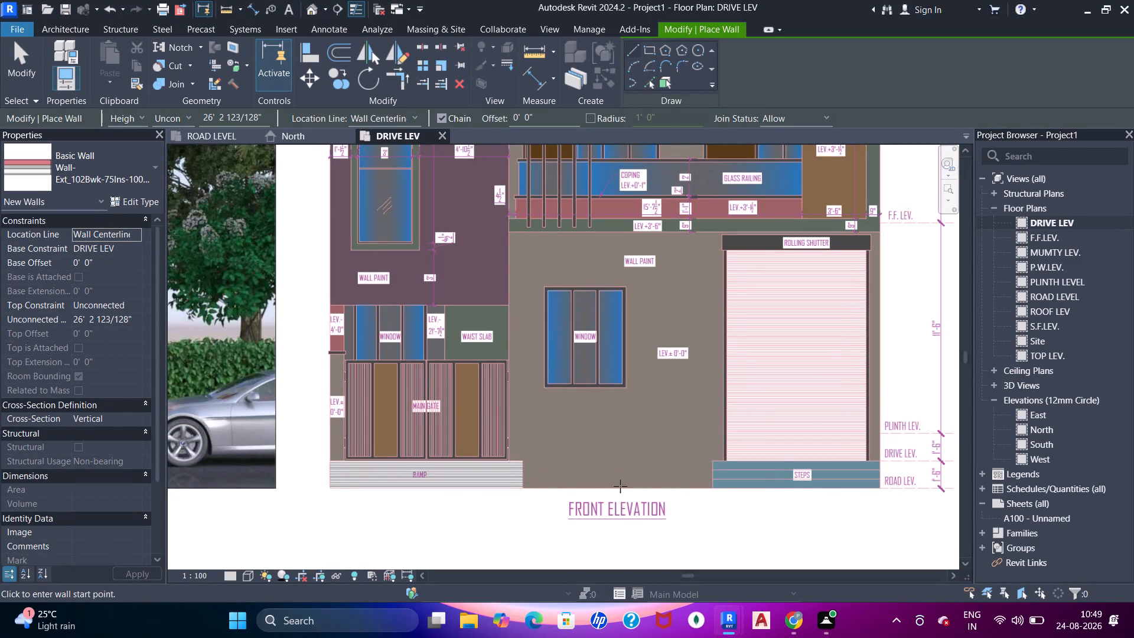
Duplicate the current exterior basic wall type and name the copy 9".
left_click_drag(620, 486, 620, 477)
key("Escape")
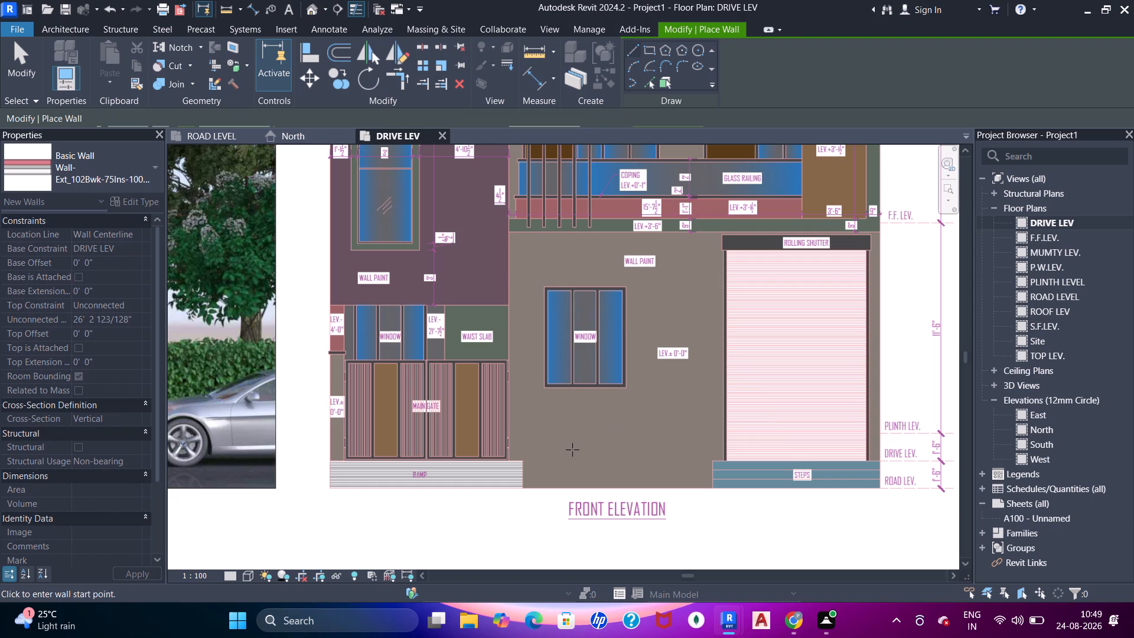
middle_click_drag(579, 401, 594, 403)
scroll(602, 455, "up", 2)
middle_click_drag(602, 455, 604, 379)
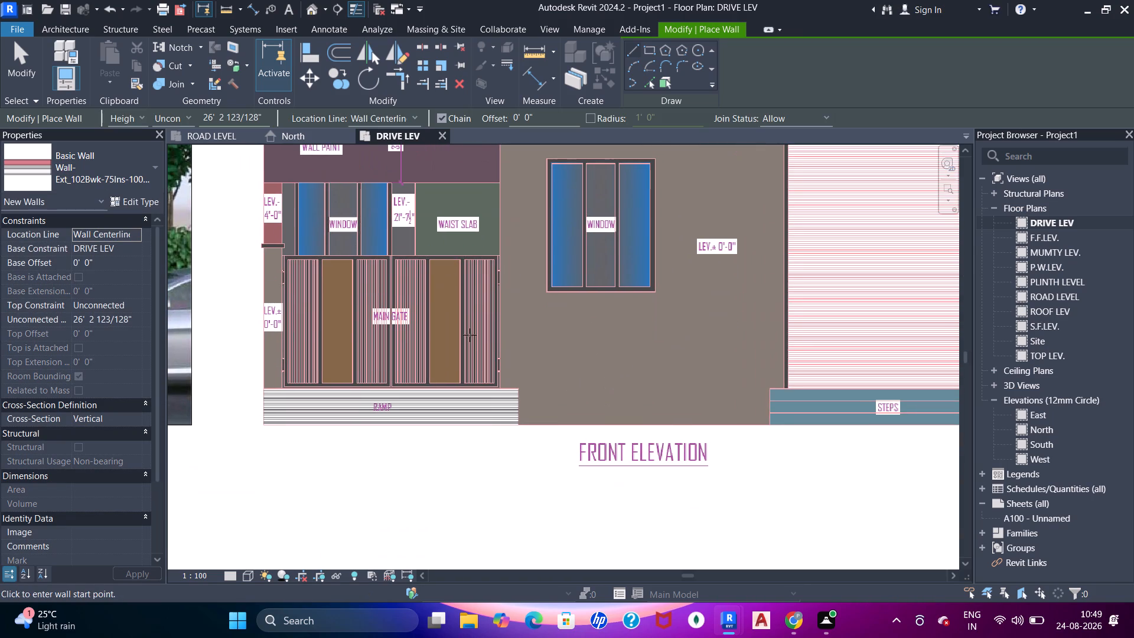
middle_click_drag(520, 261, 522, 279)
scroll(543, 419, "up", 2)
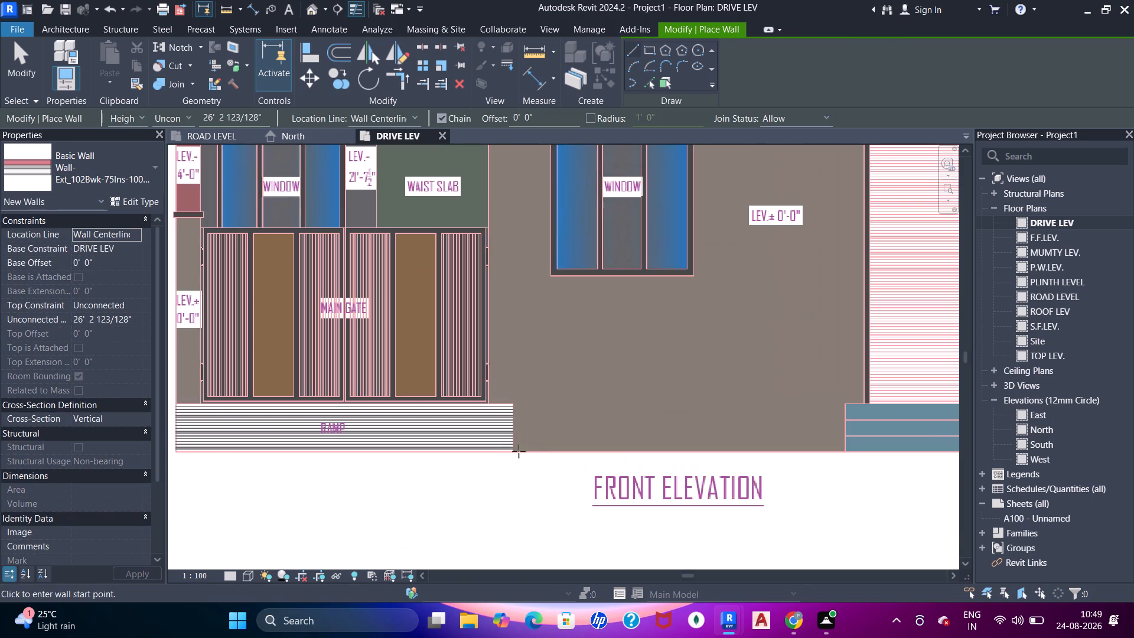
left_click(144, 203)
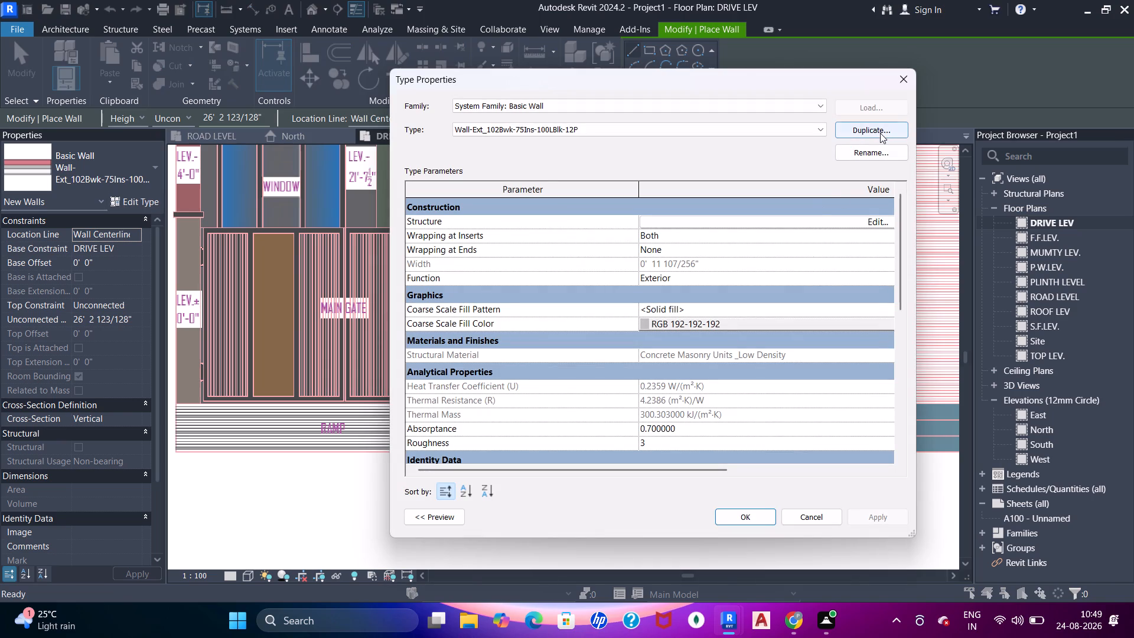
left_click(880, 133)
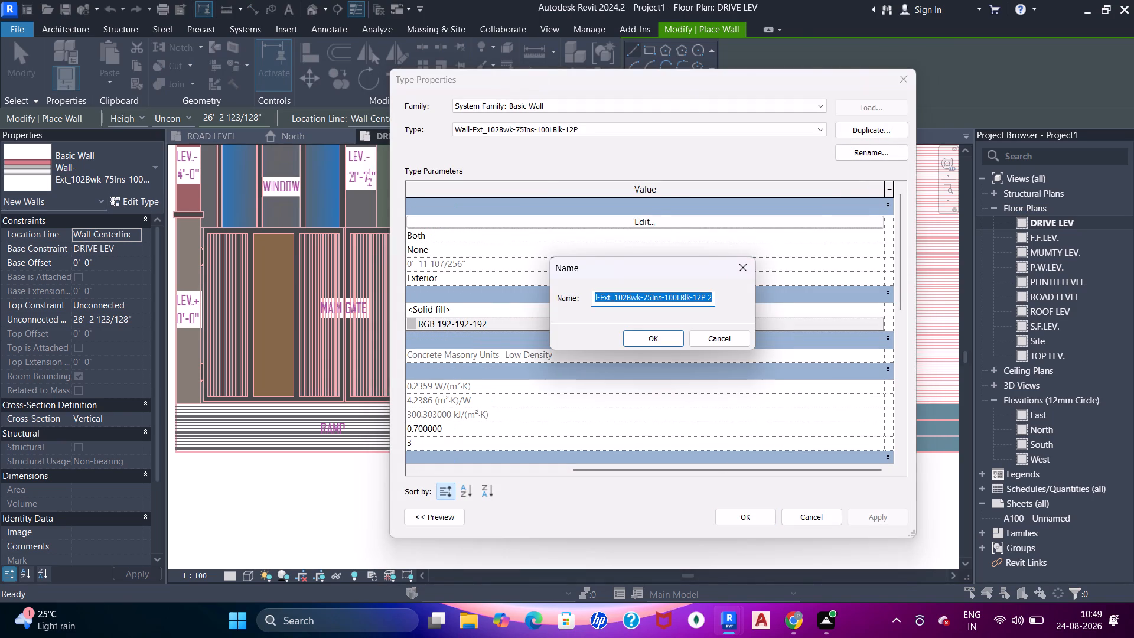
key("9")
key("apostrophe")
key("Return")
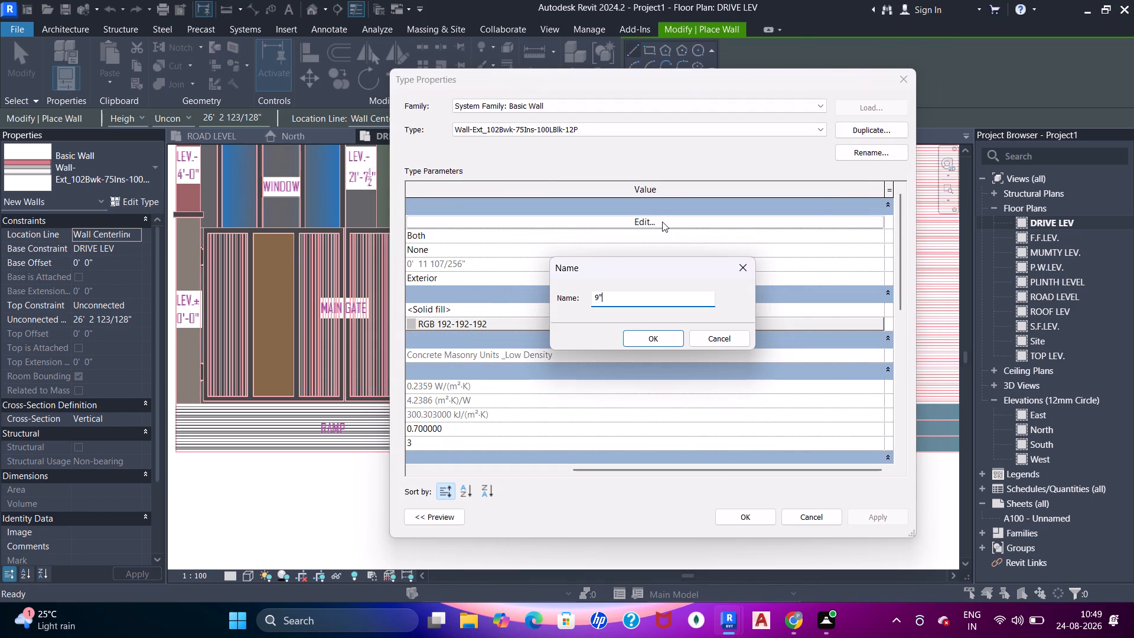
Delete the brick, thermal/air and plaster layers from the 9" wall assembly, keeping only the core structure layer.
left_click(661, 219)
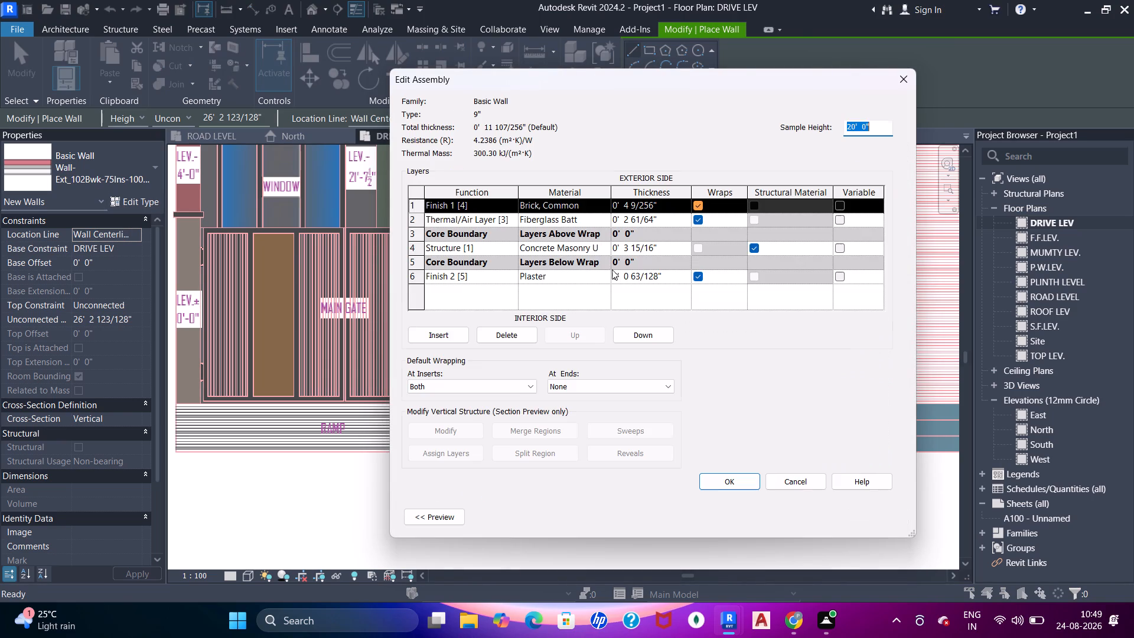
left_click(532, 331)
left_click_drag(532, 331, 531, 318)
left_click(554, 248)
left_click(492, 332)
triple_click(493, 327)
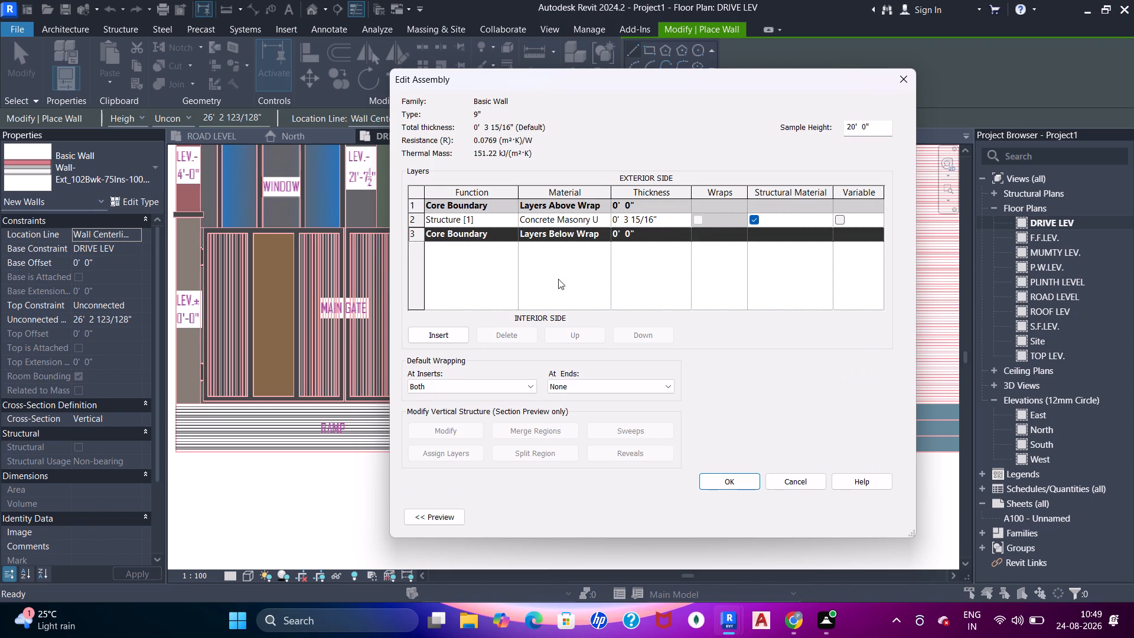
Set the structure layer's thickness to 9" and its material to Concrete, and apply the edited 9" wall type.
left_click(673, 220)
key("9")
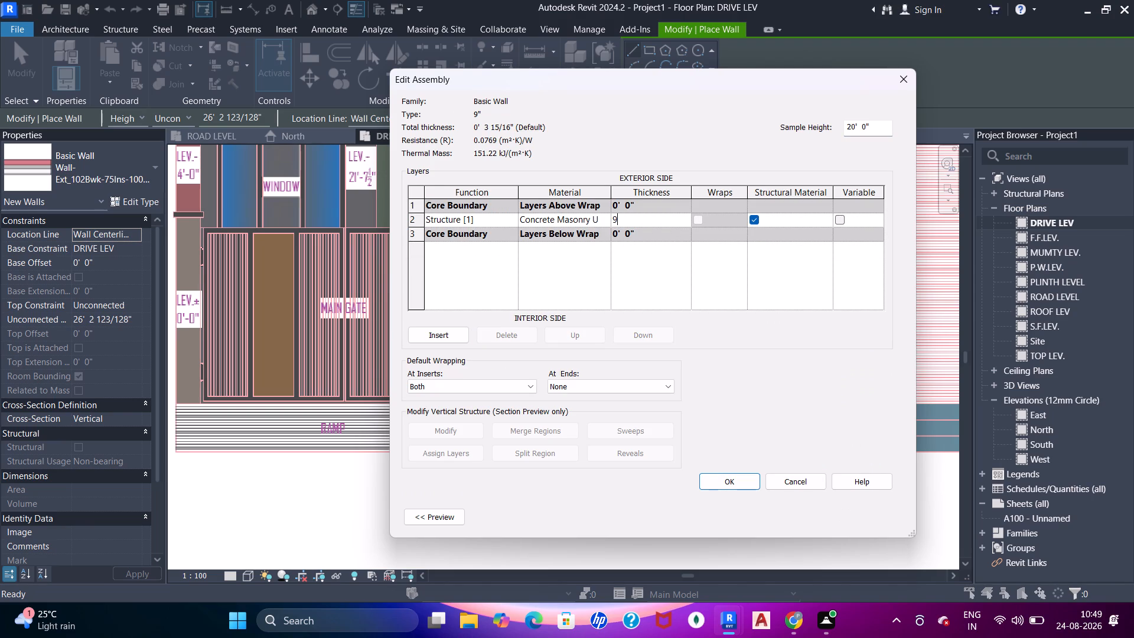
key("apostrophe")
key("Return")
left_click(605, 221)
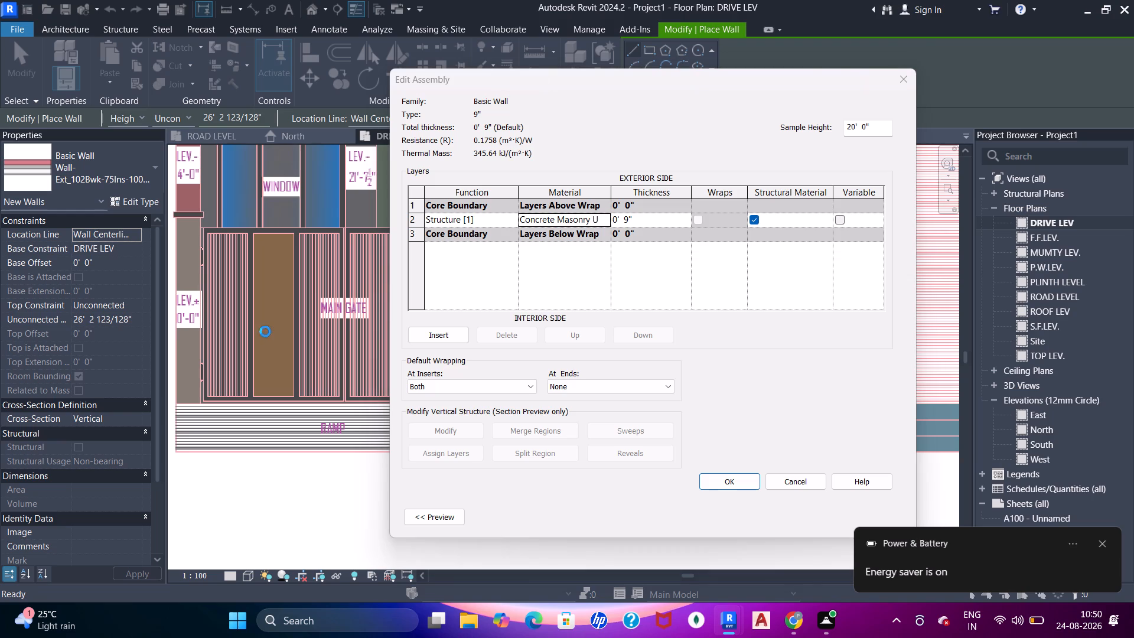
scroll(175, 343, "up", 2)
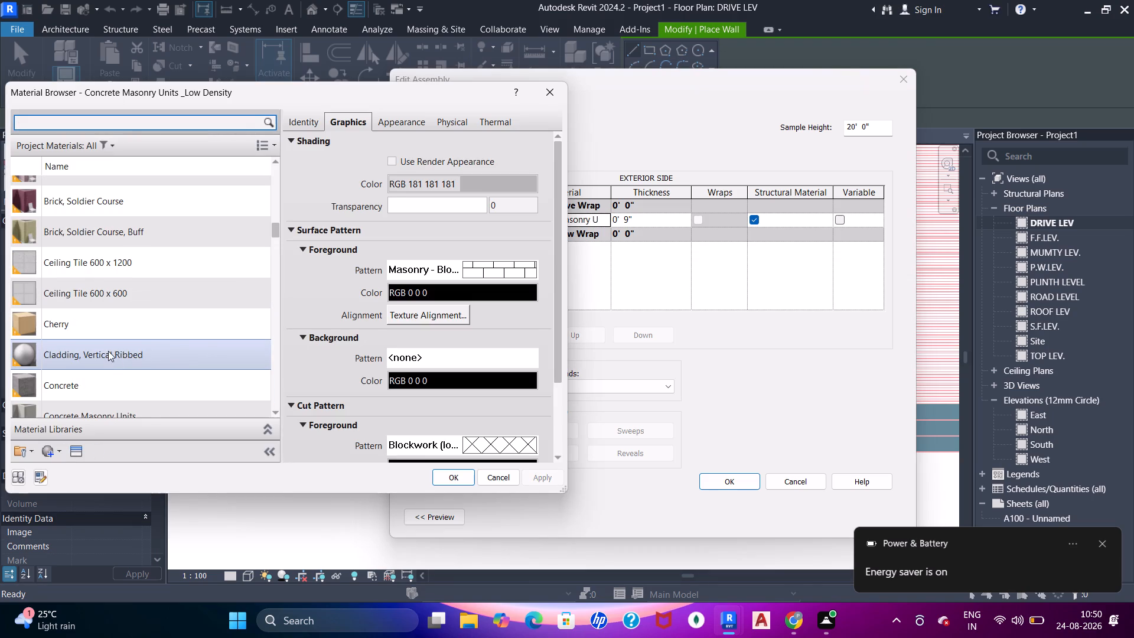
left_click(107, 378)
left_click(462, 482)
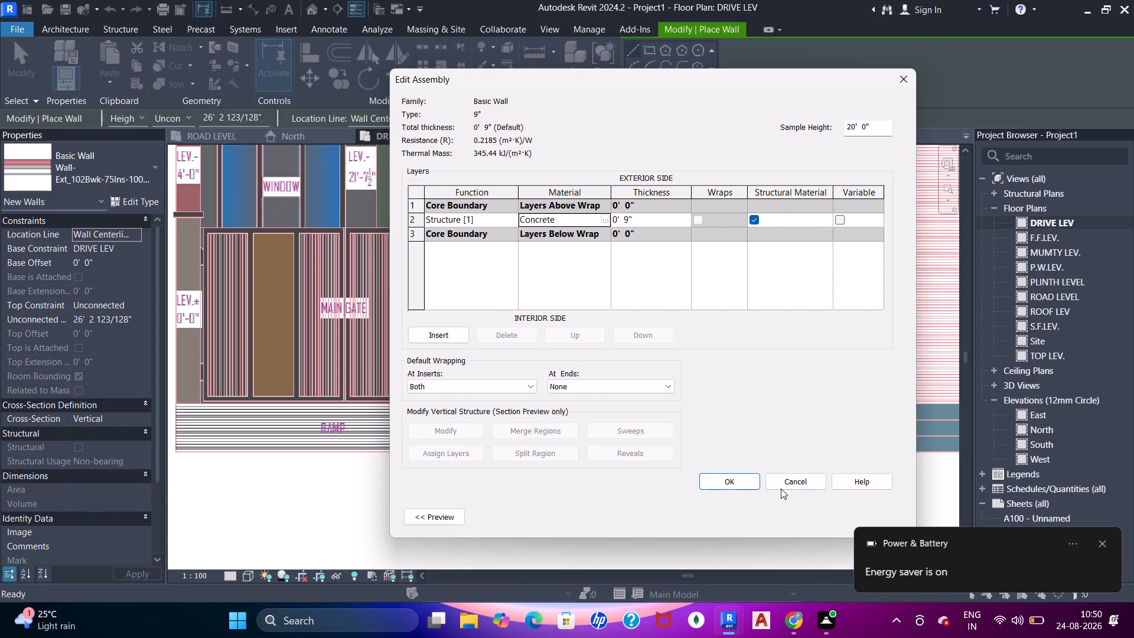
left_click(730, 480)
left_click(750, 520)
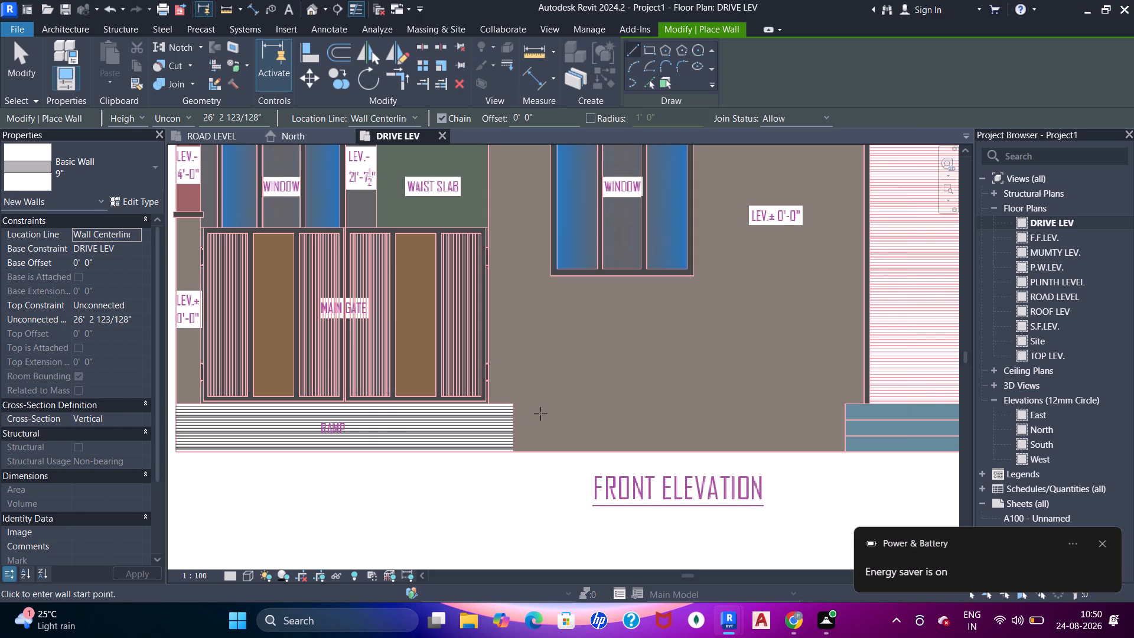
Draw a wall about 9' 9" long, constrained up to F.F.LEV., along the elevation drawing's base line between the ramp and the steps.
left_click(124, 305)
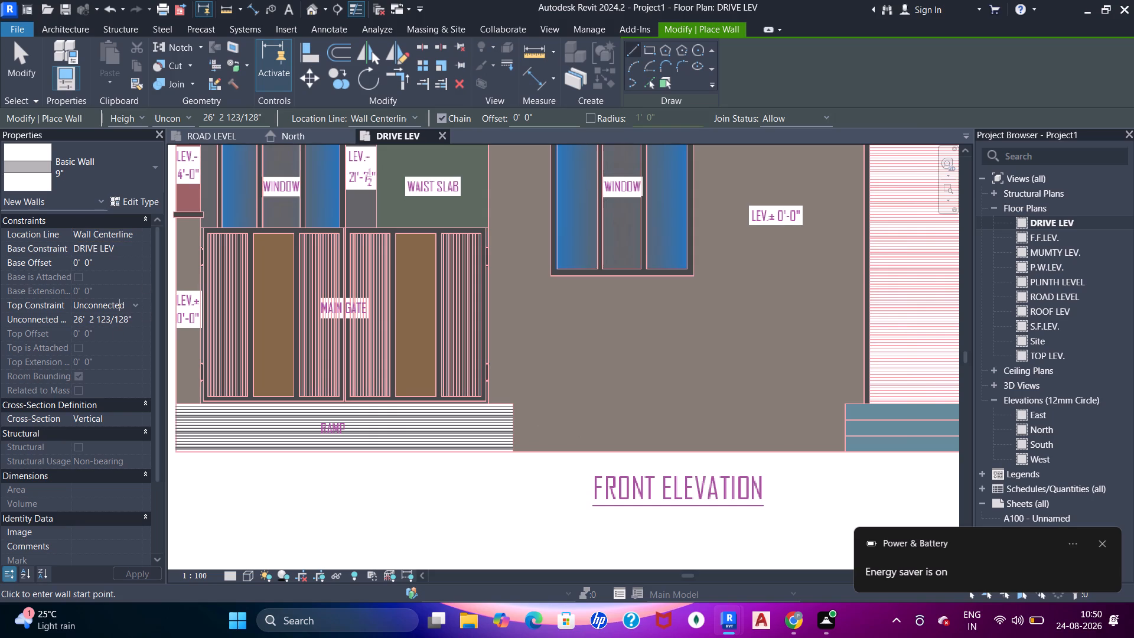
left_click(131, 307)
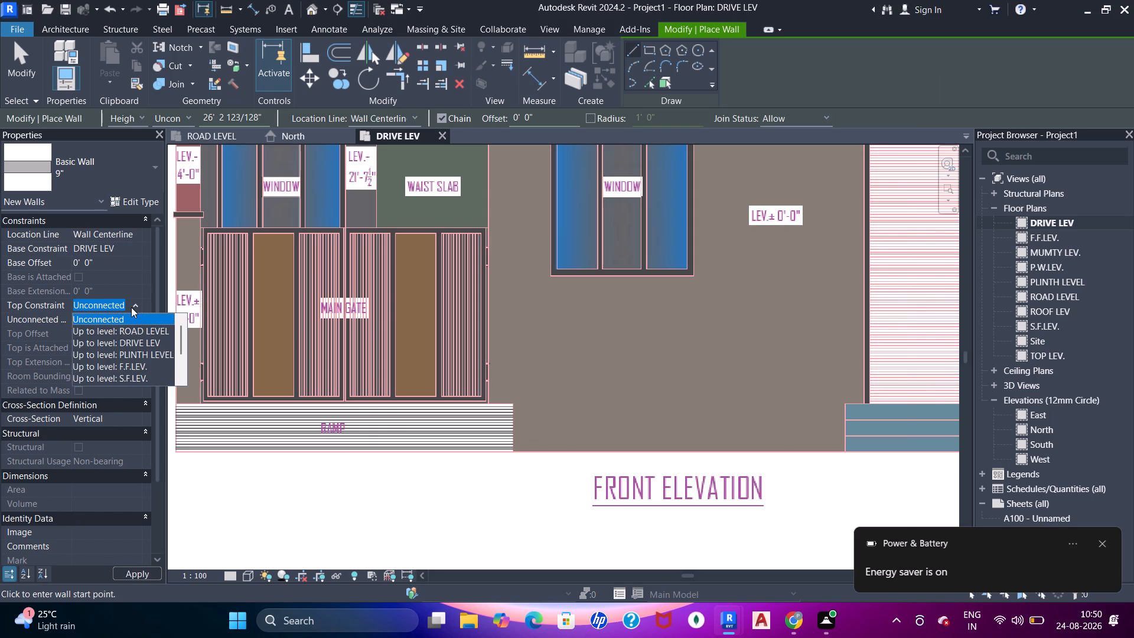
left_click(144, 363)
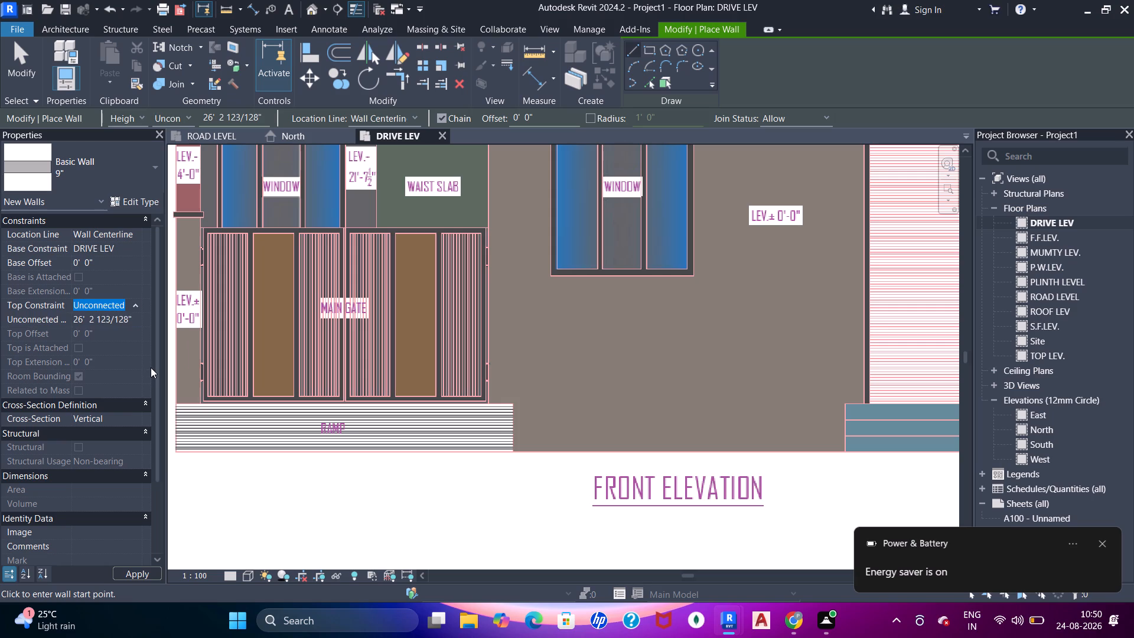
left_click(514, 449)
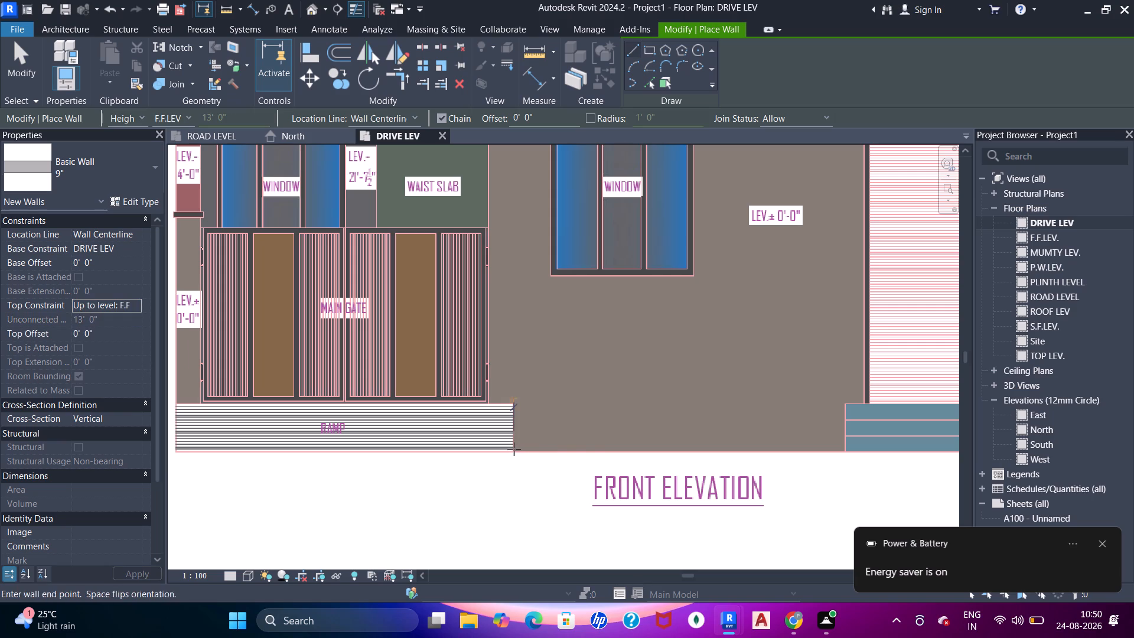
middle_click_drag(732, 452, 604, 444)
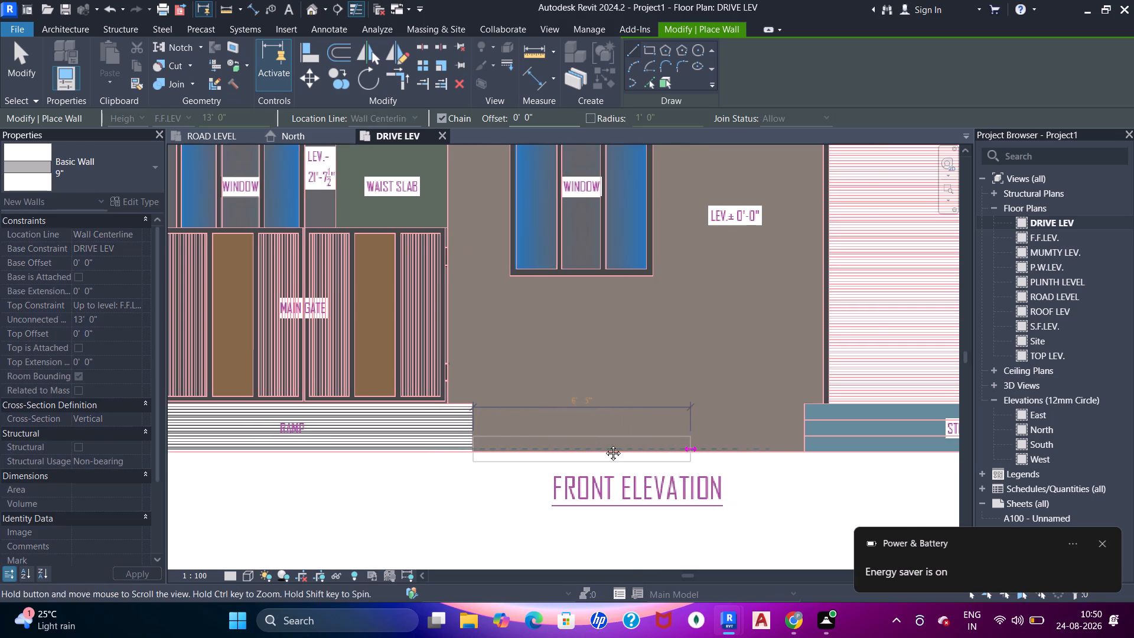
middle_click_drag(604, 444, 566, 439)
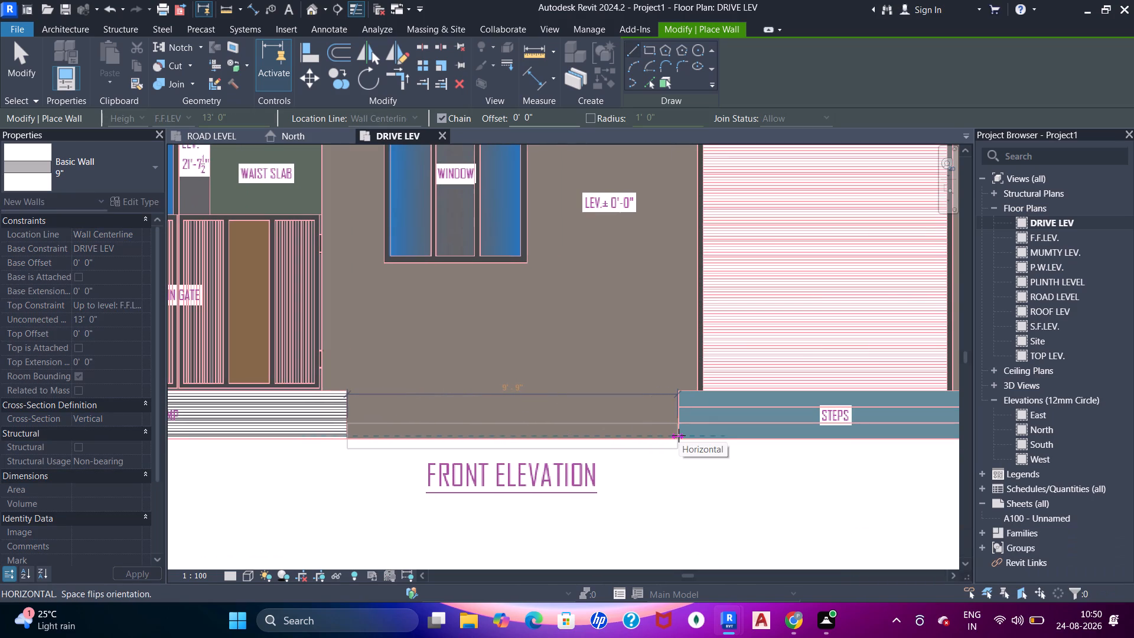
left_click(679, 435)
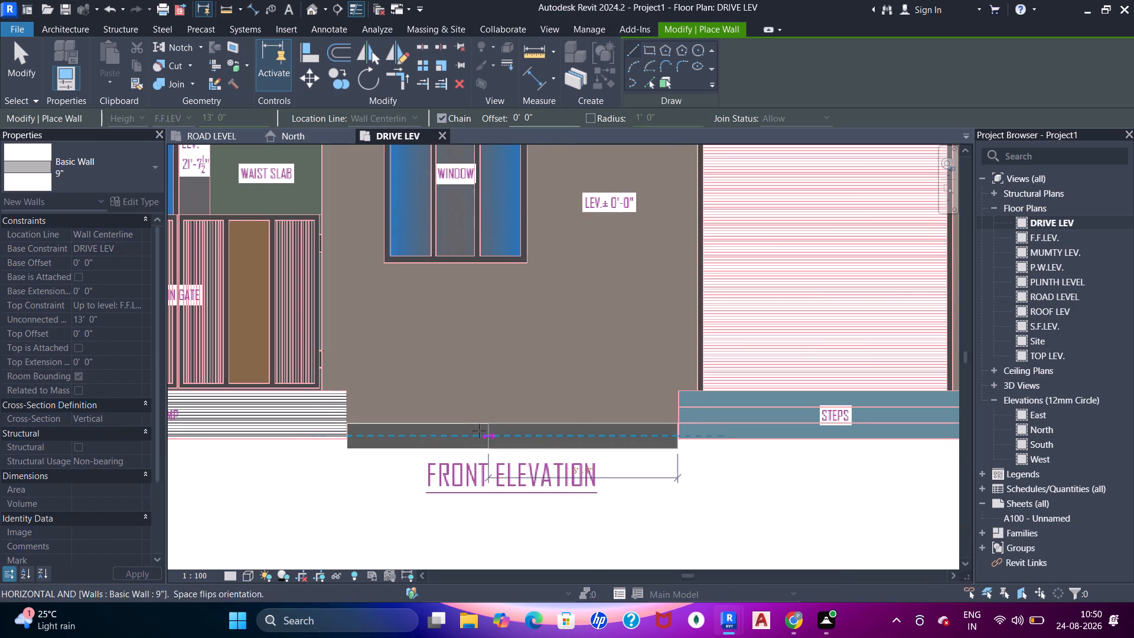
key("Escape")
key("Escape")
middle_click_drag(349, 447, 503, 423)
key("Escape")
scroll(492, 432, "up", 2)
middle_click_drag(490, 432, 523, 403)
key("Escape")
key("Escape")
key("Escape")
key("Escape")
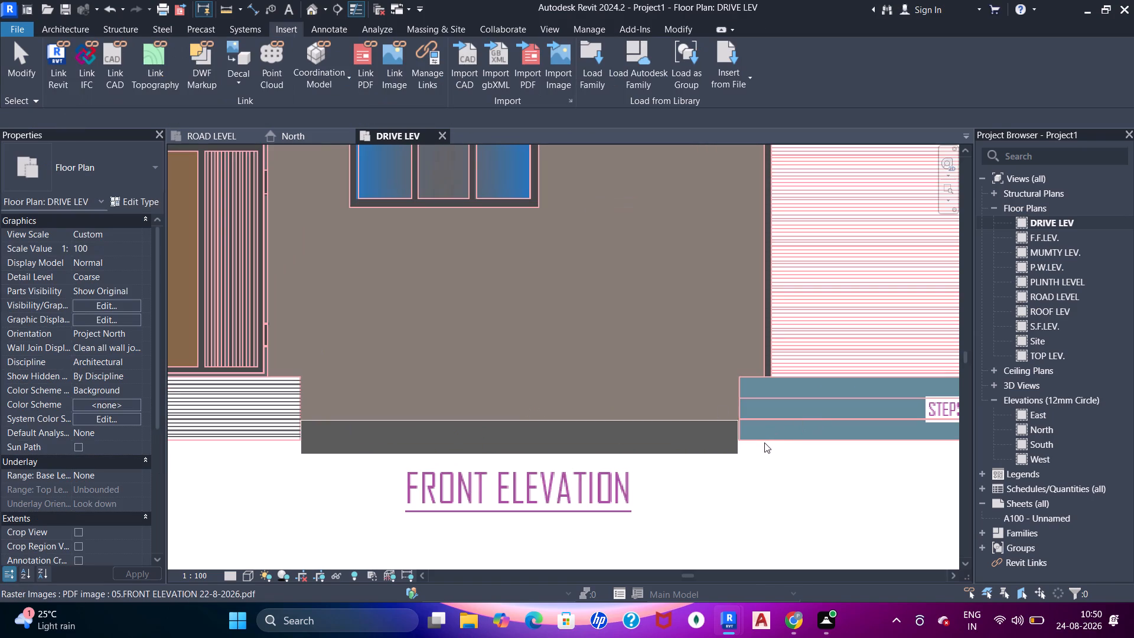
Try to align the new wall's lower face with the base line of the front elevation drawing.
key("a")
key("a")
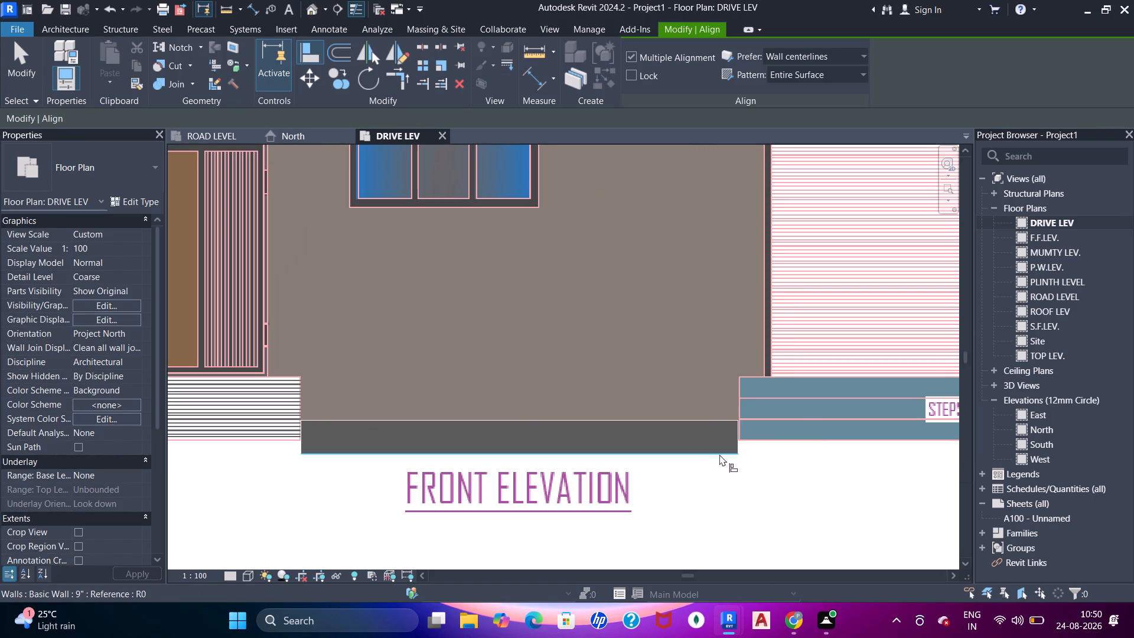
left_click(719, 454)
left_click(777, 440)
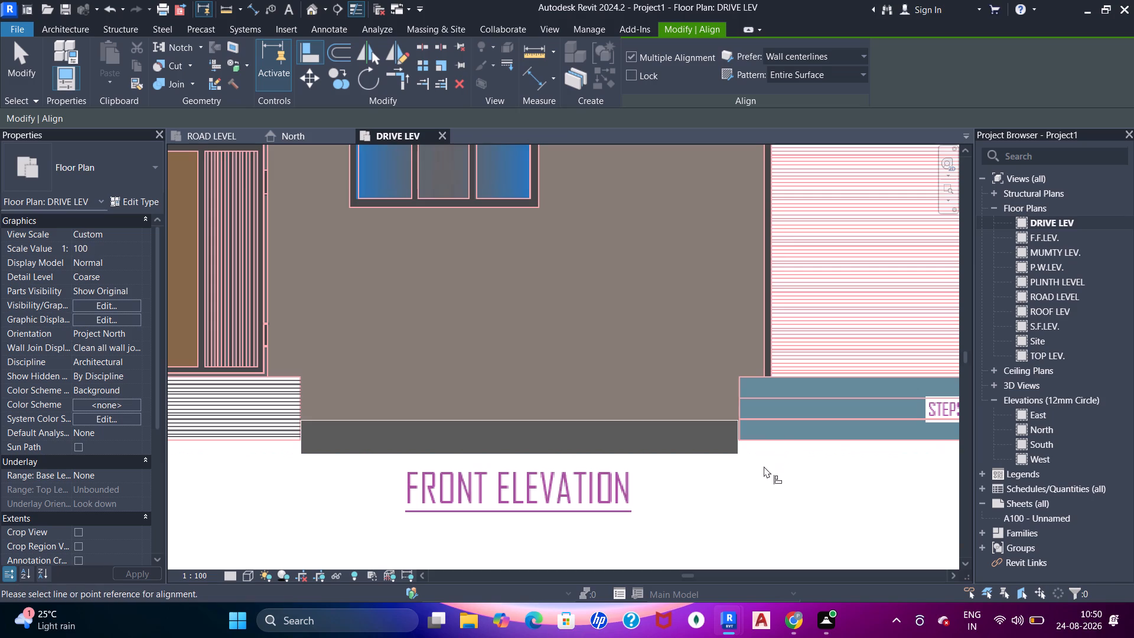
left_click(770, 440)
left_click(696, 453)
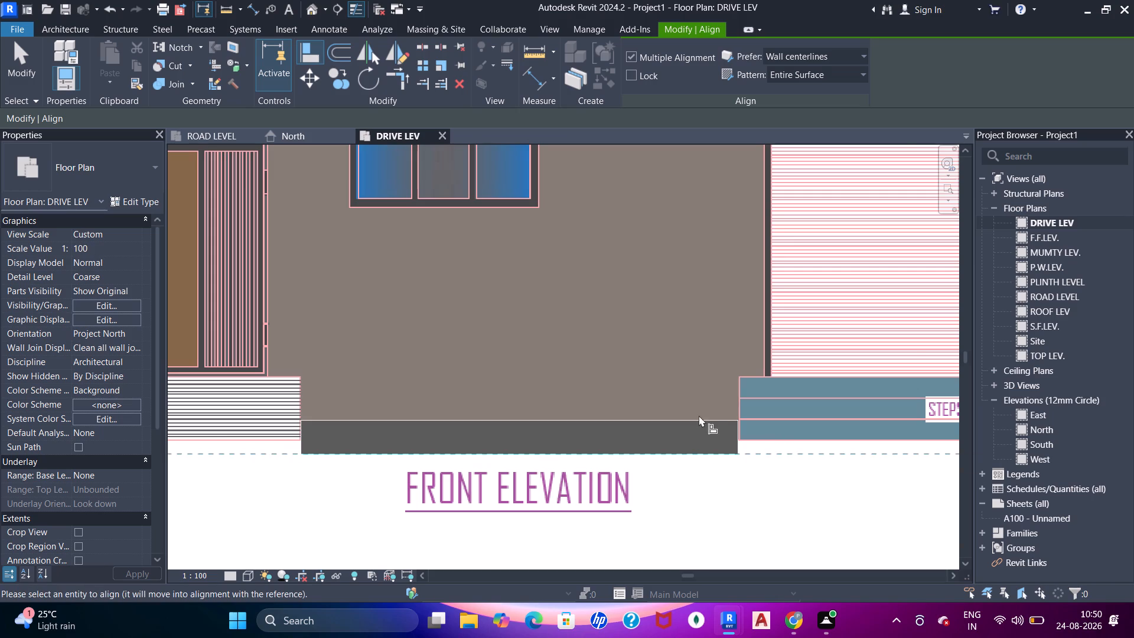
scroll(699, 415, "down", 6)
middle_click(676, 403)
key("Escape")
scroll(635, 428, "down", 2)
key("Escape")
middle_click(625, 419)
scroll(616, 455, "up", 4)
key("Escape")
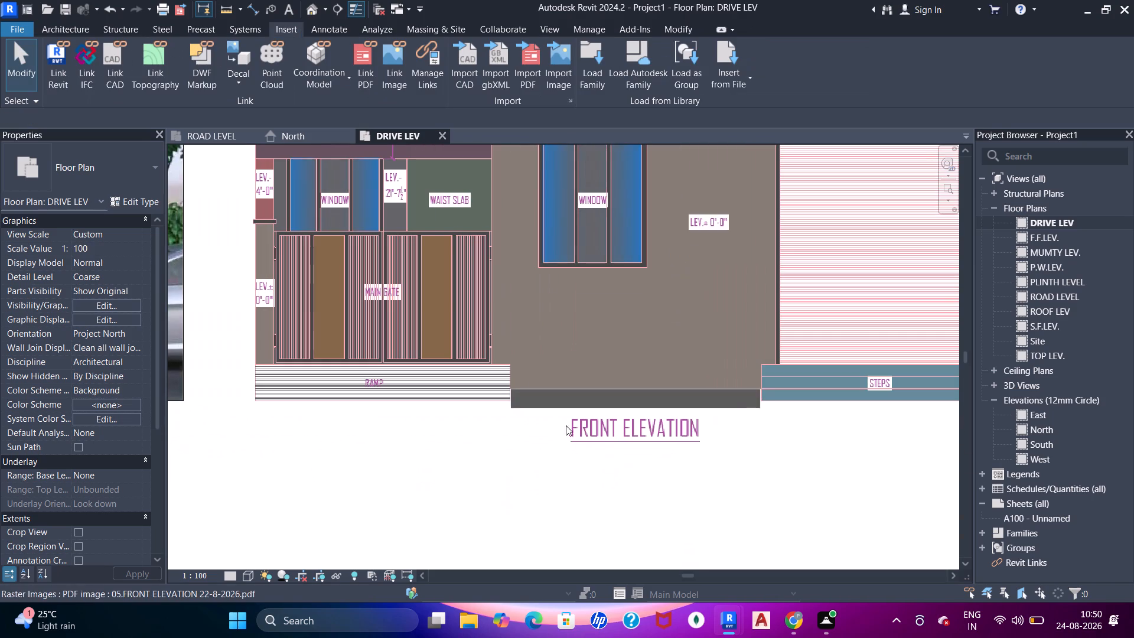
Nudge the new wall upward until its lower face sits on the elevation drawing's base line.
left_click(567, 390)
key("Escape")
scroll(631, 404, "up", 5)
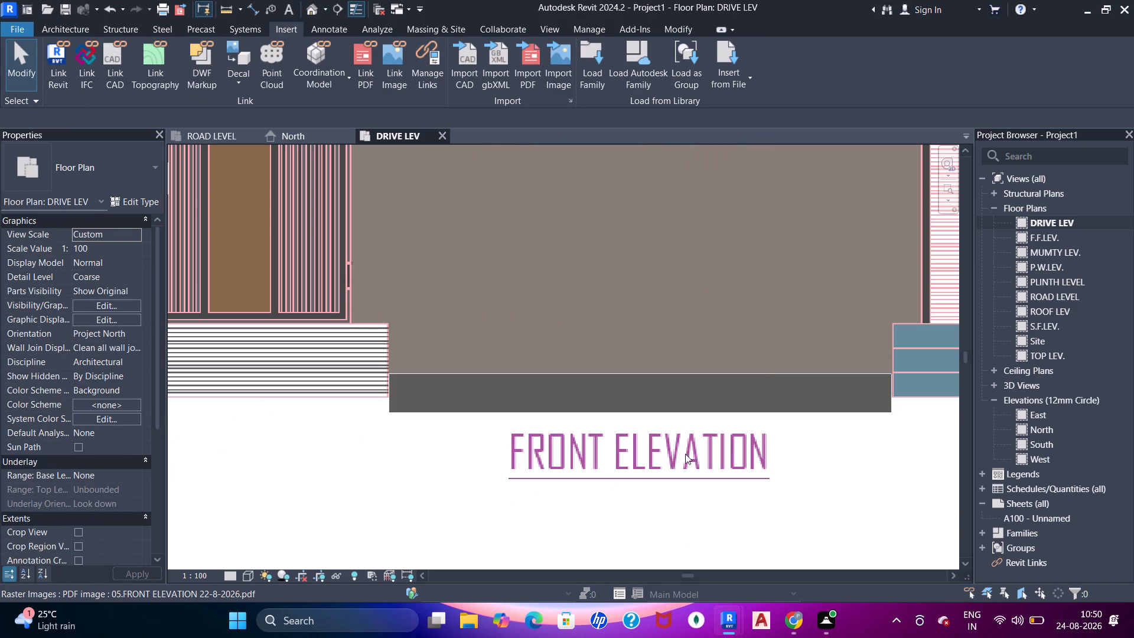
left_click(803, 402)
middle_click_drag(793, 411, 740, 431)
key("Up")
key("Up")
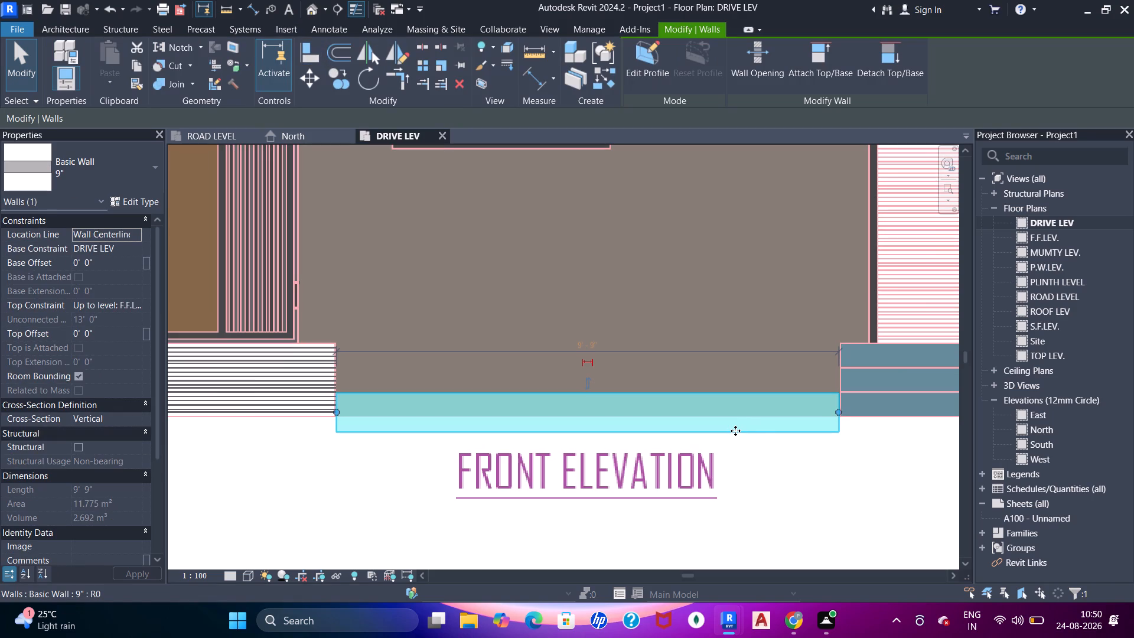
key("Up")
key("Up")
key("Up")
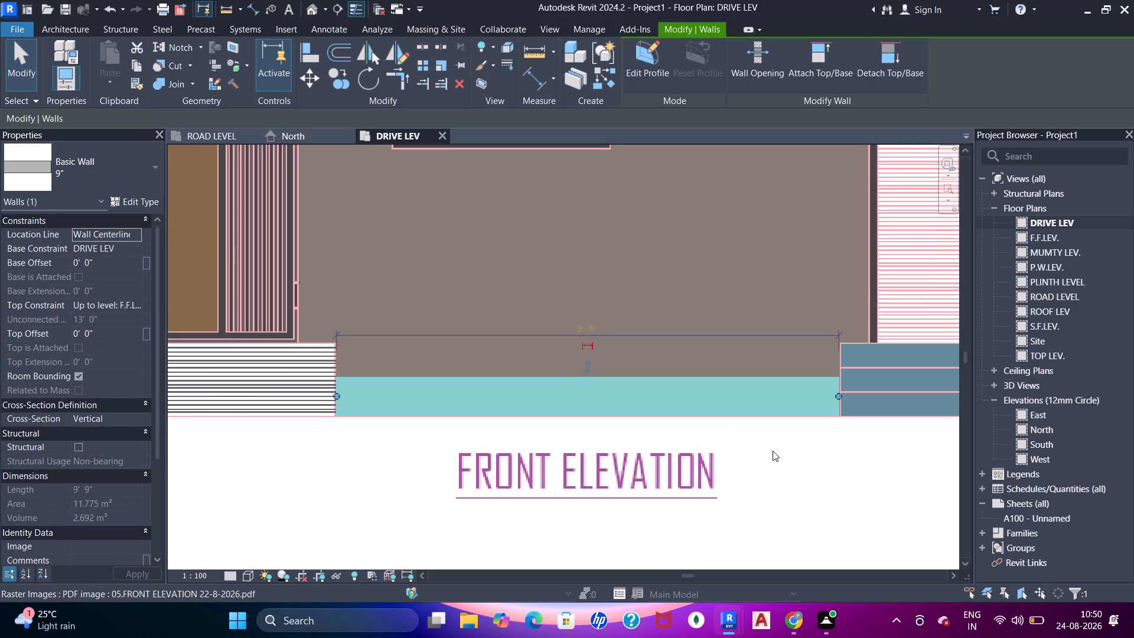
scroll(629, 388, "down", 5)
middle_click_drag(643, 380, 619, 395)
key("Escape")
key("Escape")
Examine the new wall and its height against the levels in the 3D view, and return to the DRIVE LEV plan.
scroll(625, 381, "down", 2)
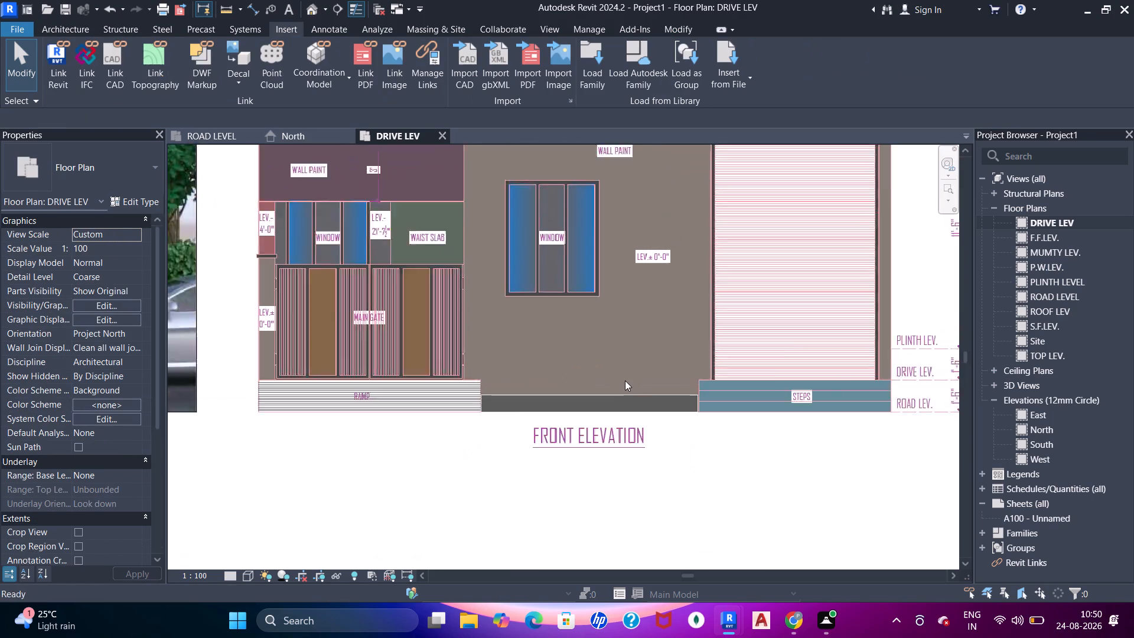
scroll(625, 380, "down", 3)
middle_click_drag(625, 386, 620, 395)
key("d")
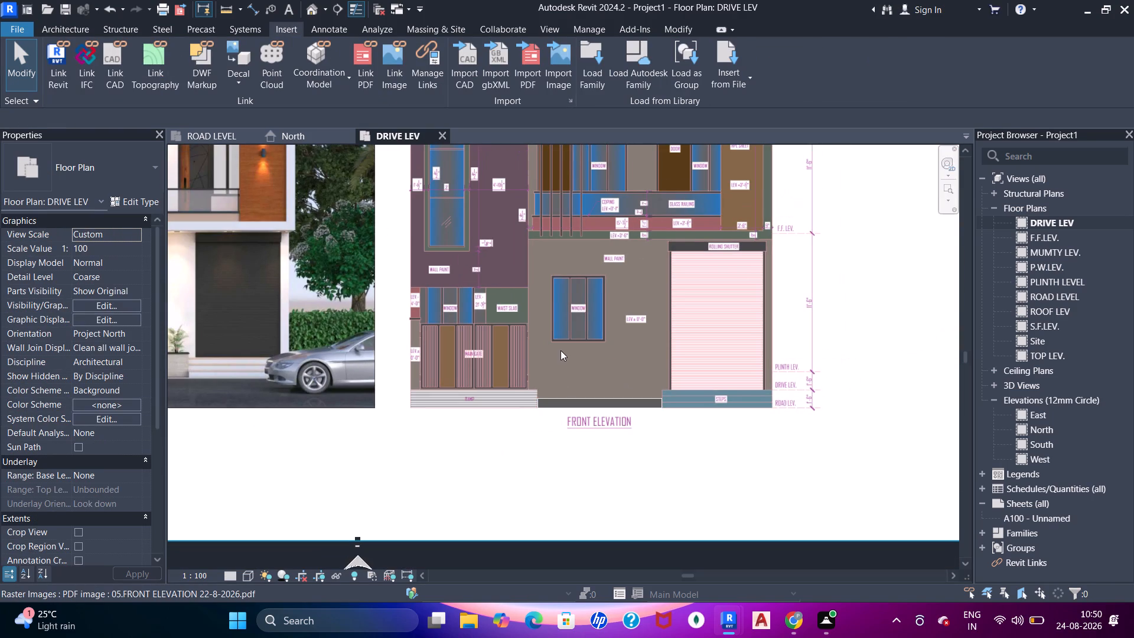
key("d")
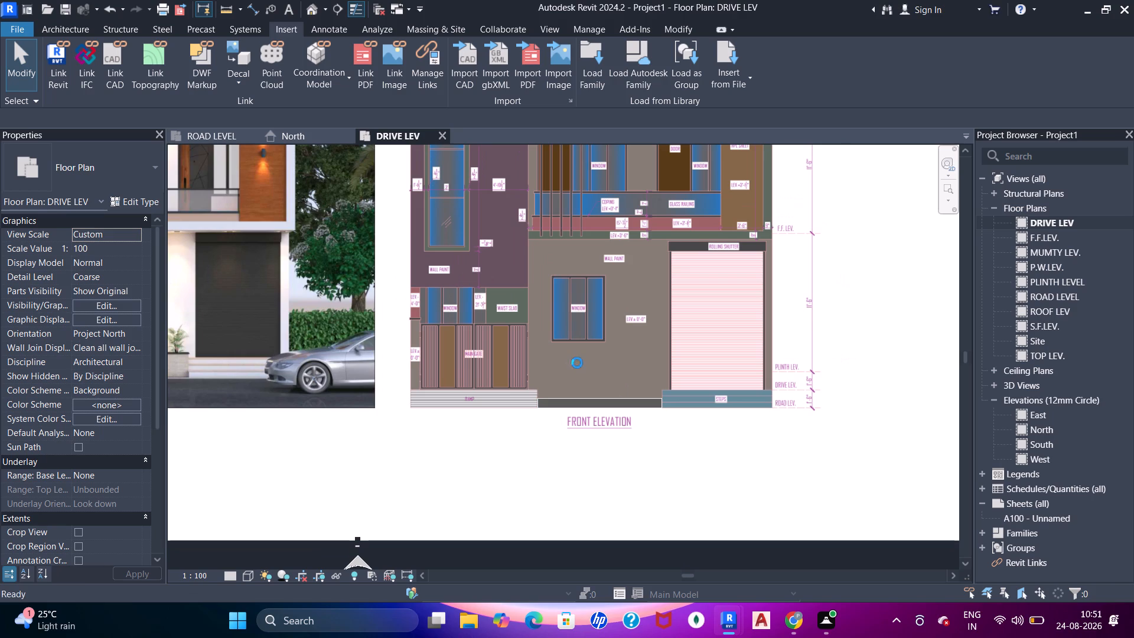
middle_click_drag(536, 416, 664, 273, "shift")
middle_click_drag(563, 421, 659, 376, "shift")
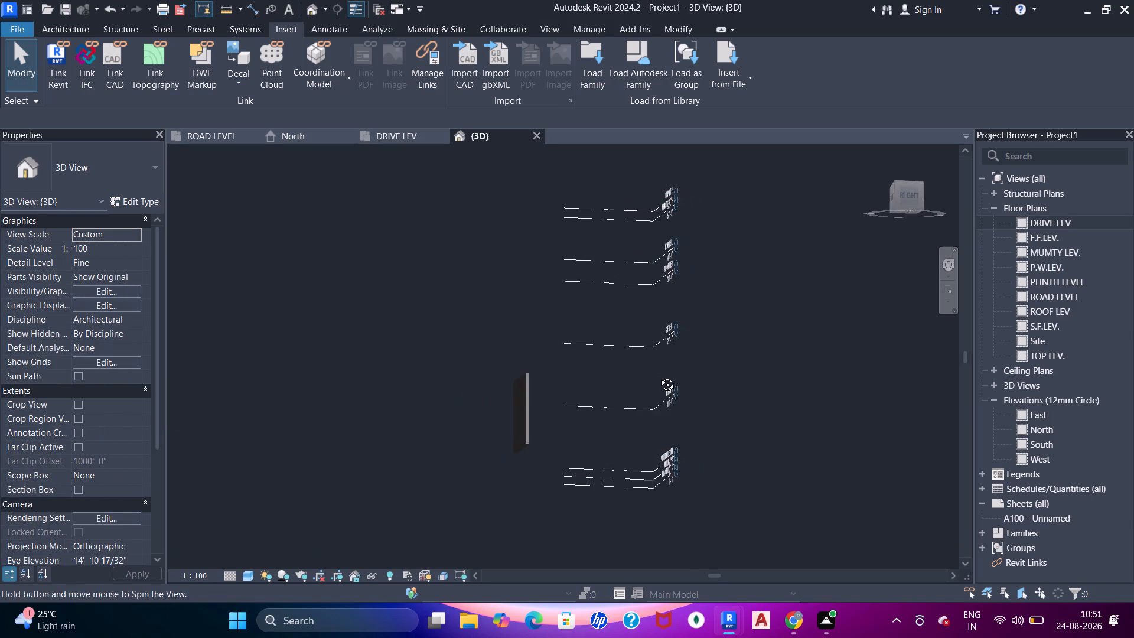
middle_click_drag(659, 376, 816, 441, "shift")
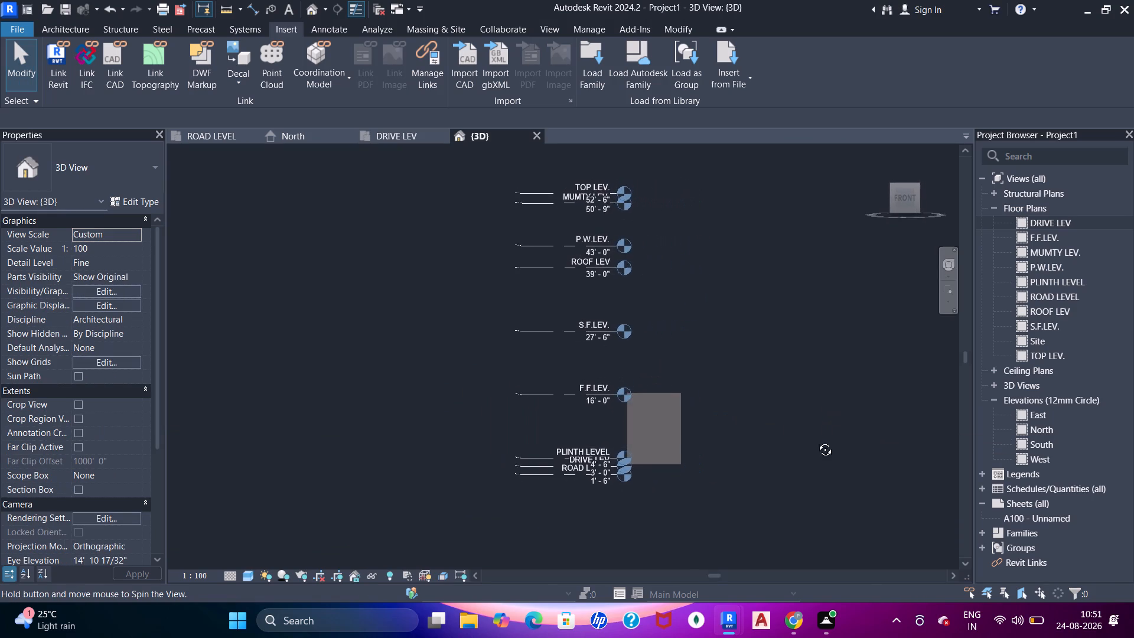
middle_click_drag(816, 441, 664, 478, "shift")
left_click(389, 141)
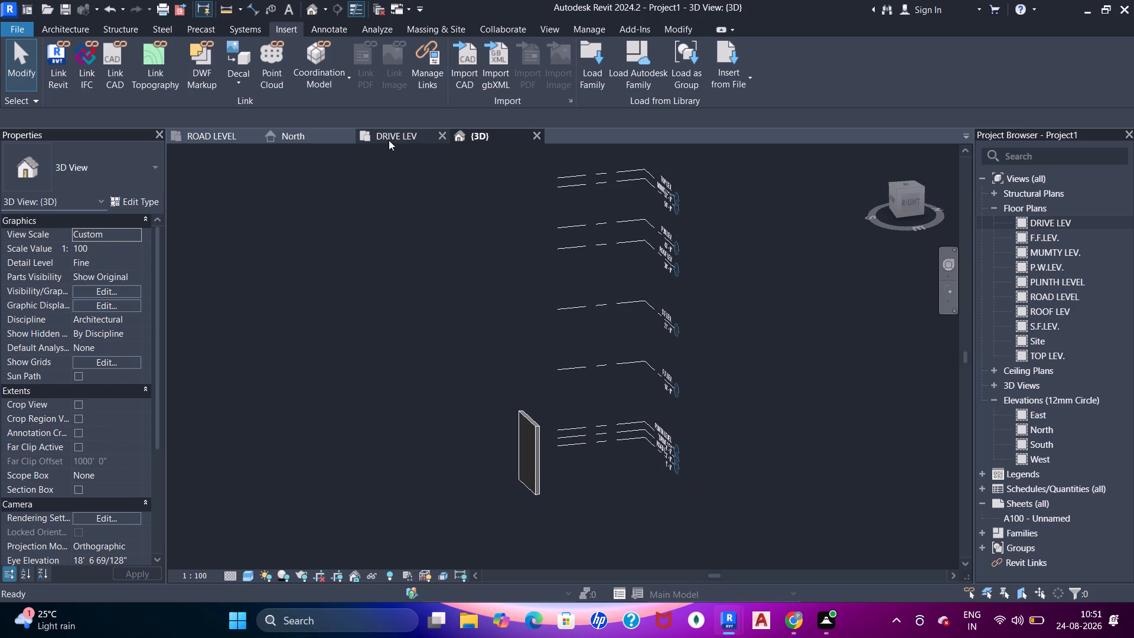
middle_click_drag(634, 351, 633, 361)
scroll(584, 427, "up", 5)
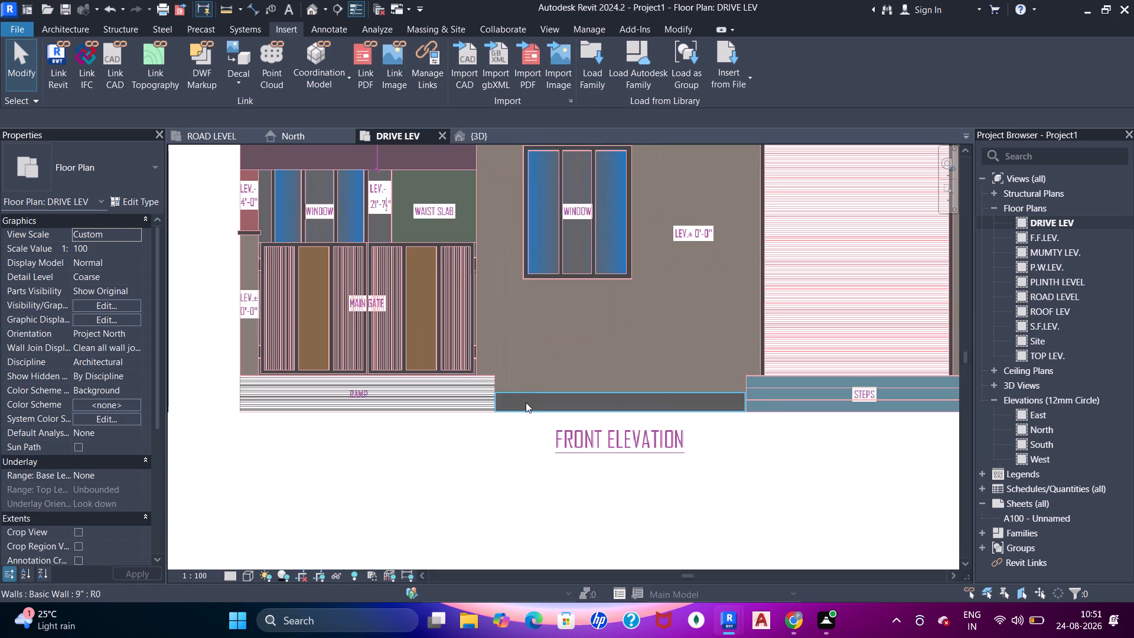
Stretch the 9" wall's ramp-side end across the ramp toward the main gate's edge, making the wall about 10' 5" long.
left_click(526, 402)
scroll(482, 401, "up", 5)
middle_click_drag(482, 405, 507, 442)
scroll(512, 435, "up", 3)
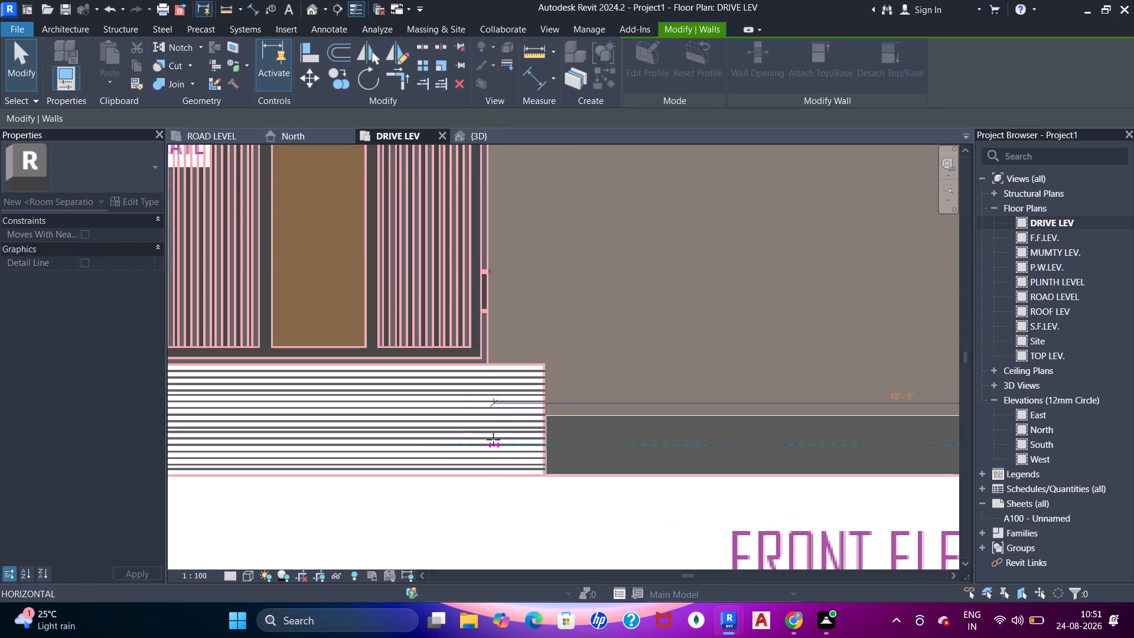
scroll(481, 354, "up", 5)
middle_click_drag(501, 438, 514, 327)
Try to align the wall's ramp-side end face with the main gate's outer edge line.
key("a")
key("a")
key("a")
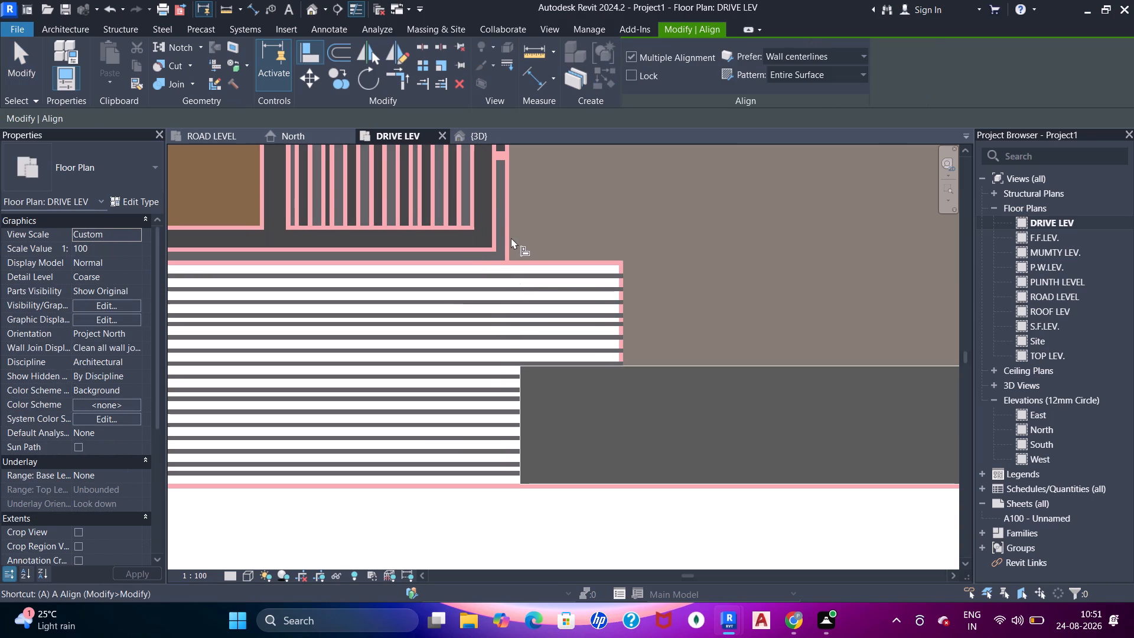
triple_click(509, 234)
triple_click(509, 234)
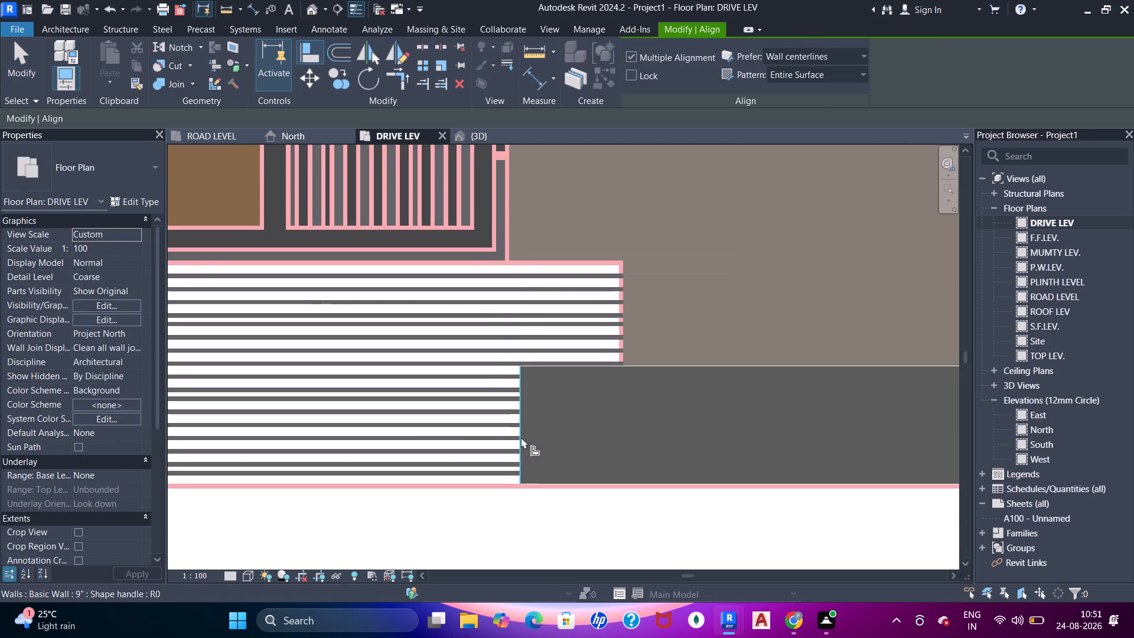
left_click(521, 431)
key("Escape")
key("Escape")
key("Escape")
Extend the wall's ramp-side end to the main gate's outer edge line, making the wall about 10' 5 3/4" long.
left_click(523, 405)
scroll(513, 416, "up", 5)
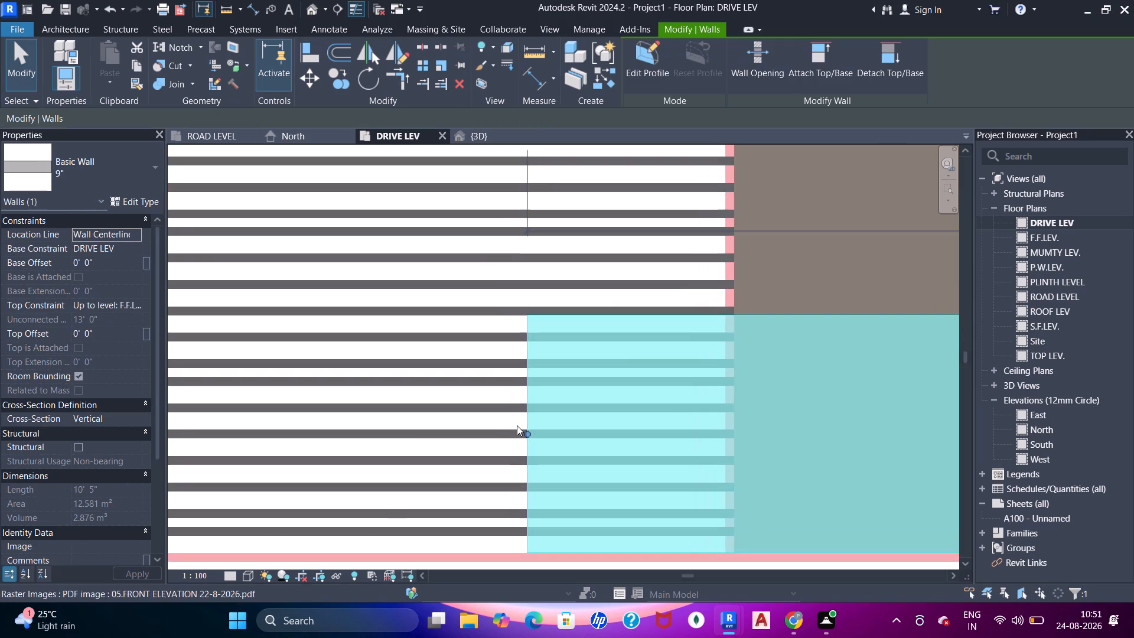
scroll(526, 430, "down", 2)
left_click_drag(530, 434, 512, 435)
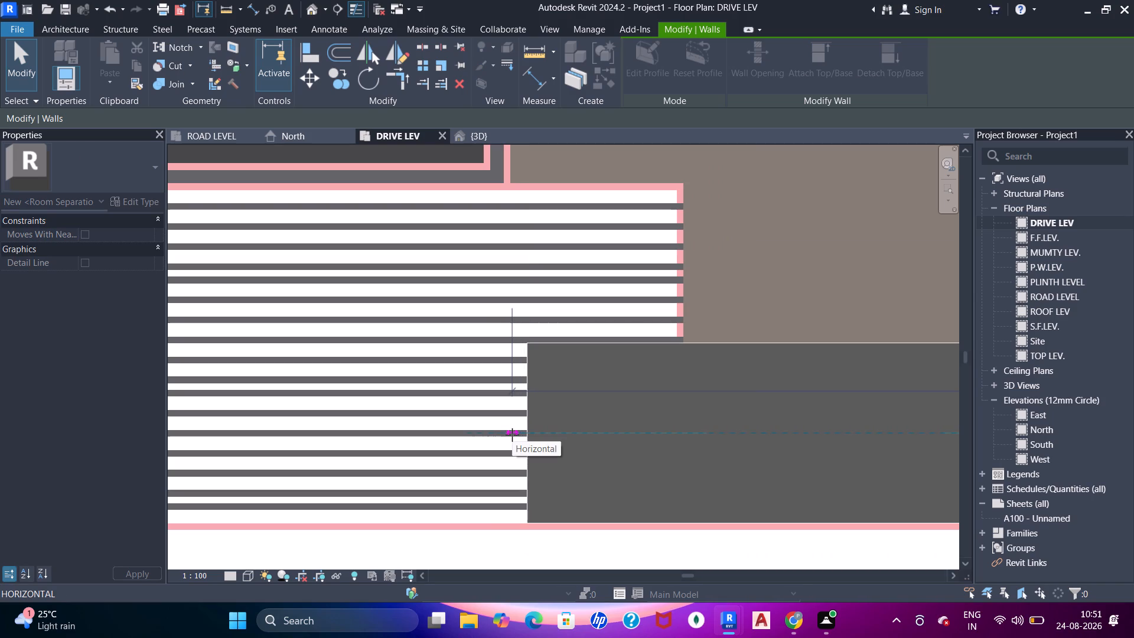
left_click_drag(512, 435, 510, 434)
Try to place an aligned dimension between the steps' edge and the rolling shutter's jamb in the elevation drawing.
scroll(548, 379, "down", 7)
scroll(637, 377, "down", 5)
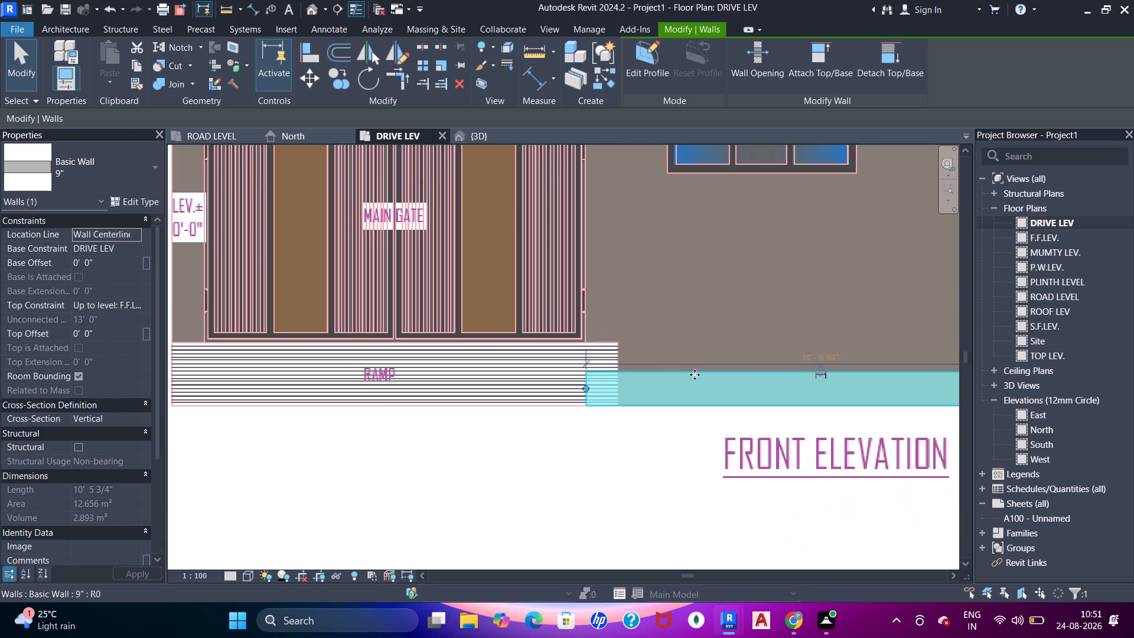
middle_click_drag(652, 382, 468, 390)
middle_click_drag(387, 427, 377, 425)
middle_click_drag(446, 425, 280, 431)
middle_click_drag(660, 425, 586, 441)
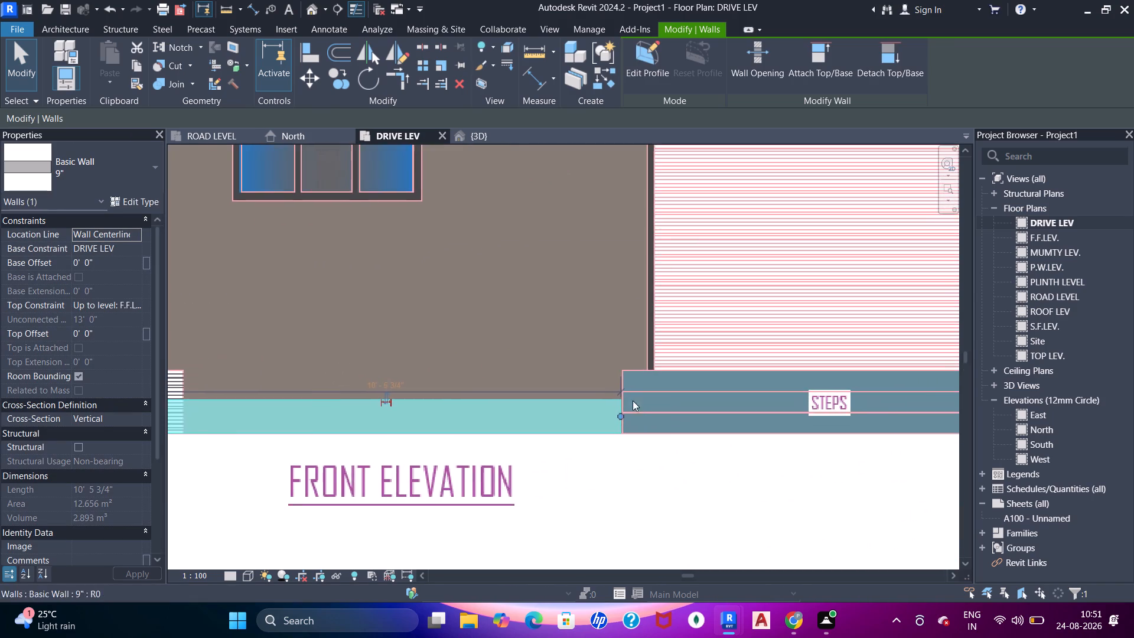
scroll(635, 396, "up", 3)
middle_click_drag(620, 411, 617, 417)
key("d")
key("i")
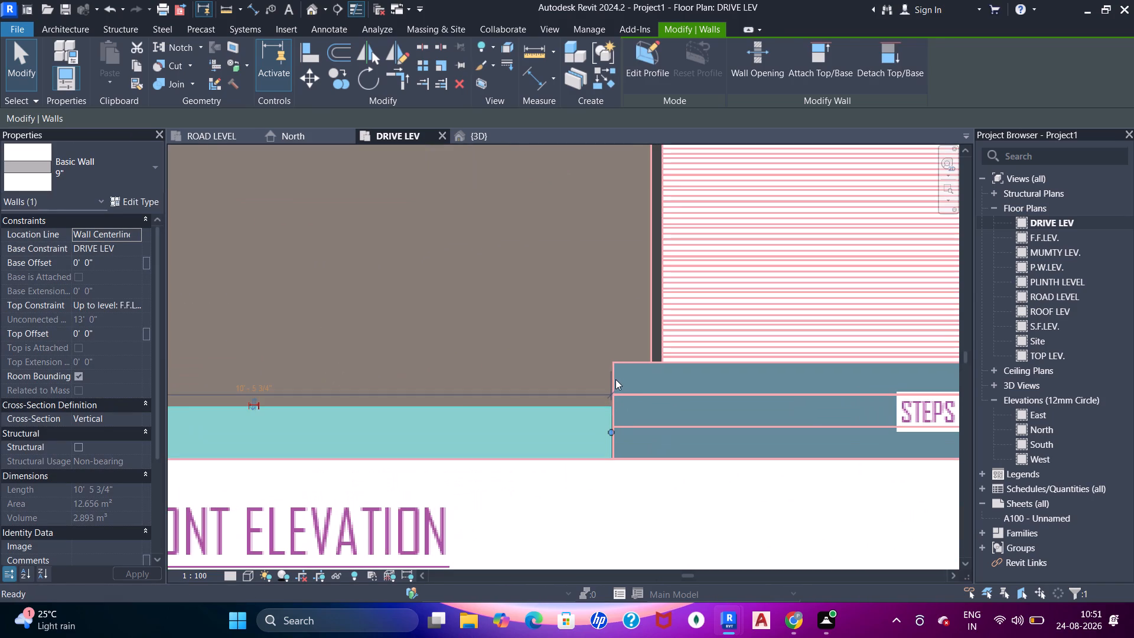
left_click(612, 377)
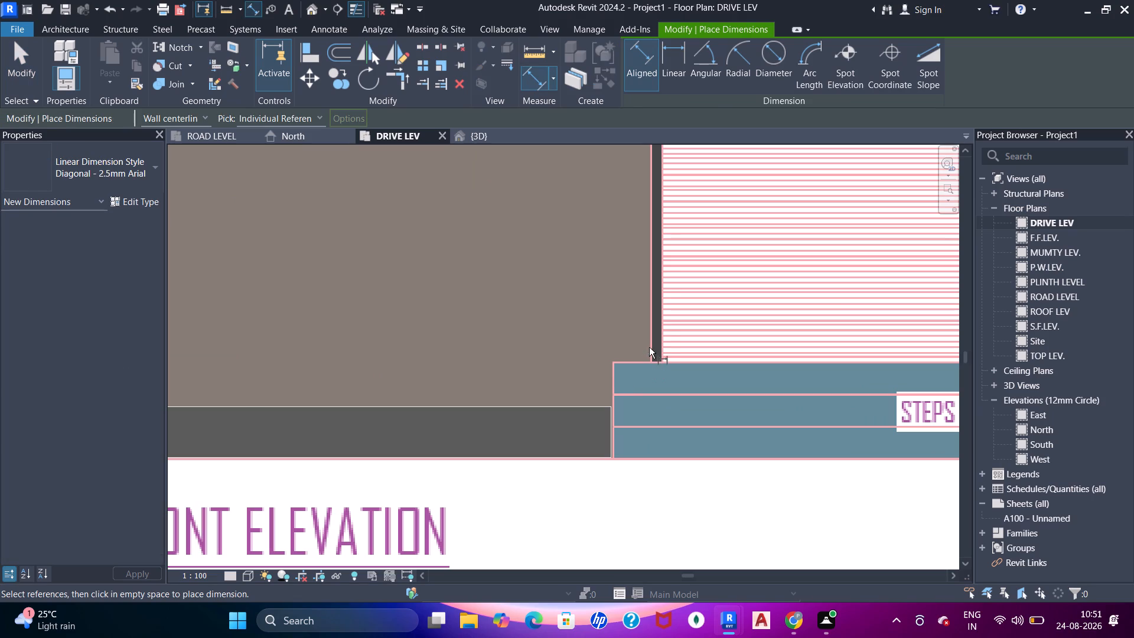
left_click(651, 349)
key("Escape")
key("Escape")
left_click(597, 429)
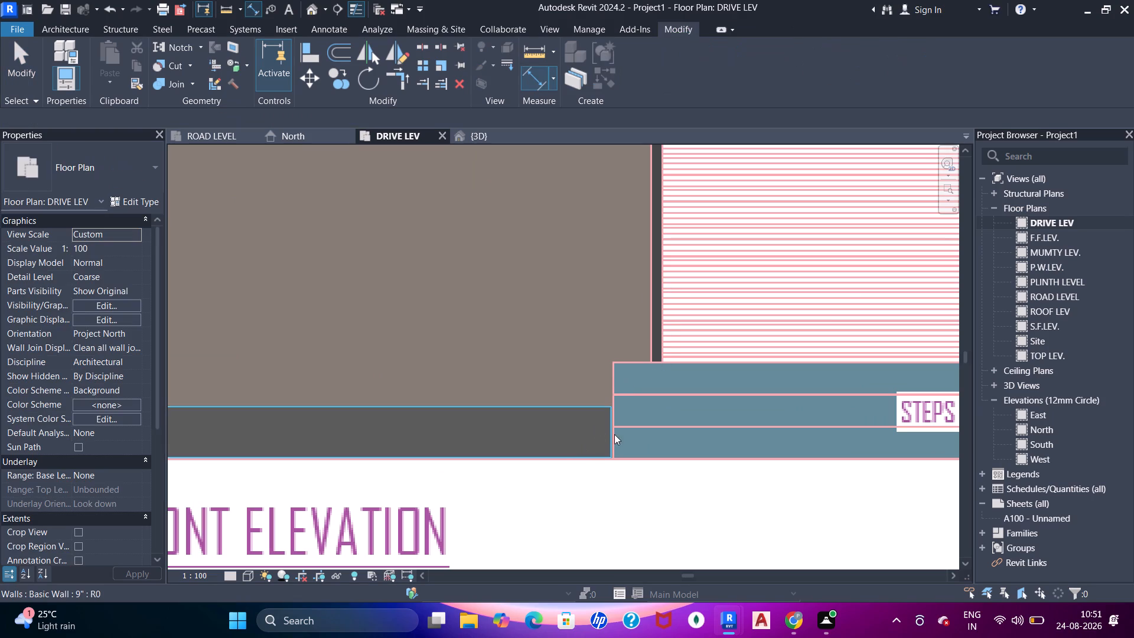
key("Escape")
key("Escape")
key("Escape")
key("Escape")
Extend the wall's steps-side end to the rolling shutter's edge, making the wall about 11' 3" long.
left_click(611, 424)
left_click_drag(610, 431, 662, 432)
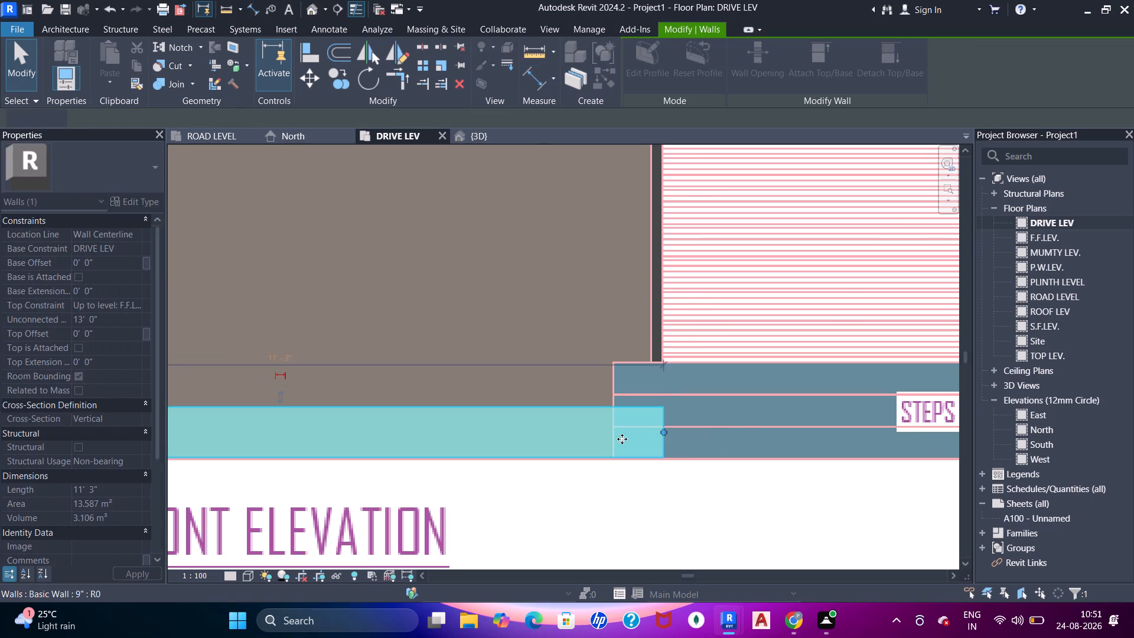
scroll(622, 437, "down", 11)
key("Escape")
Examine the front elevation drawing's ground and upper floors, including the wall areas and labels around F.F. LEV. and S.F. LEV.
middle_click_drag(543, 398, 587, 441)
scroll(549, 411, "up", 2)
scroll(532, 375, "down", 2)
middle_click_drag(546, 325, 546, 343)
middle_click_drag(468, 337, 468, 398)
scroll(470, 403, "up", 1)
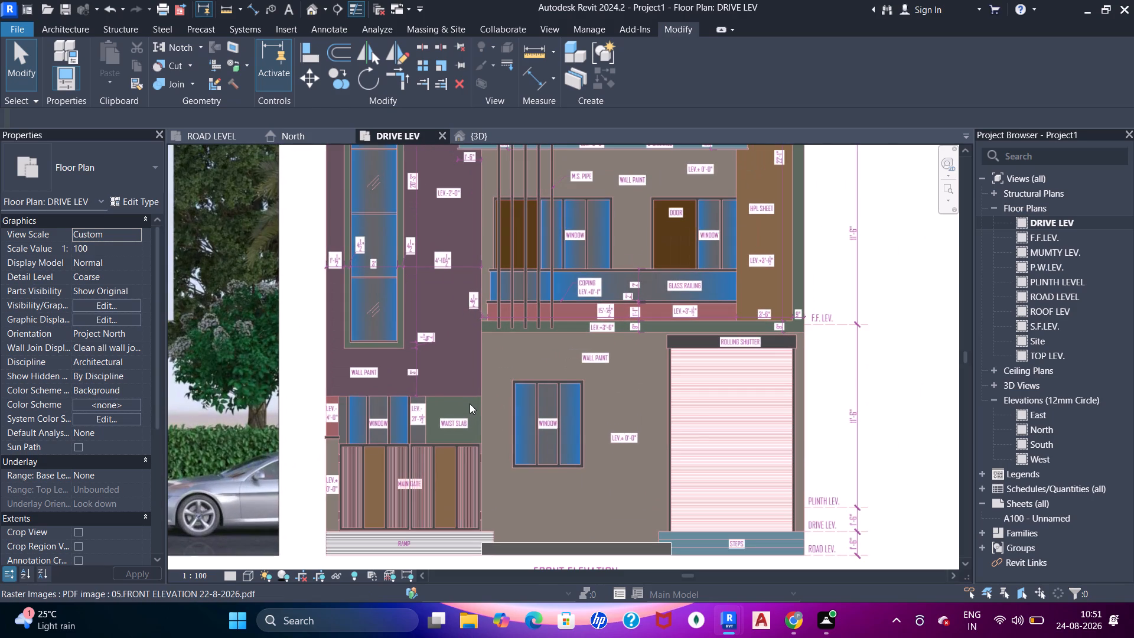
scroll(470, 403, "down", 2)
middle_click_drag(473, 344, 478, 355)
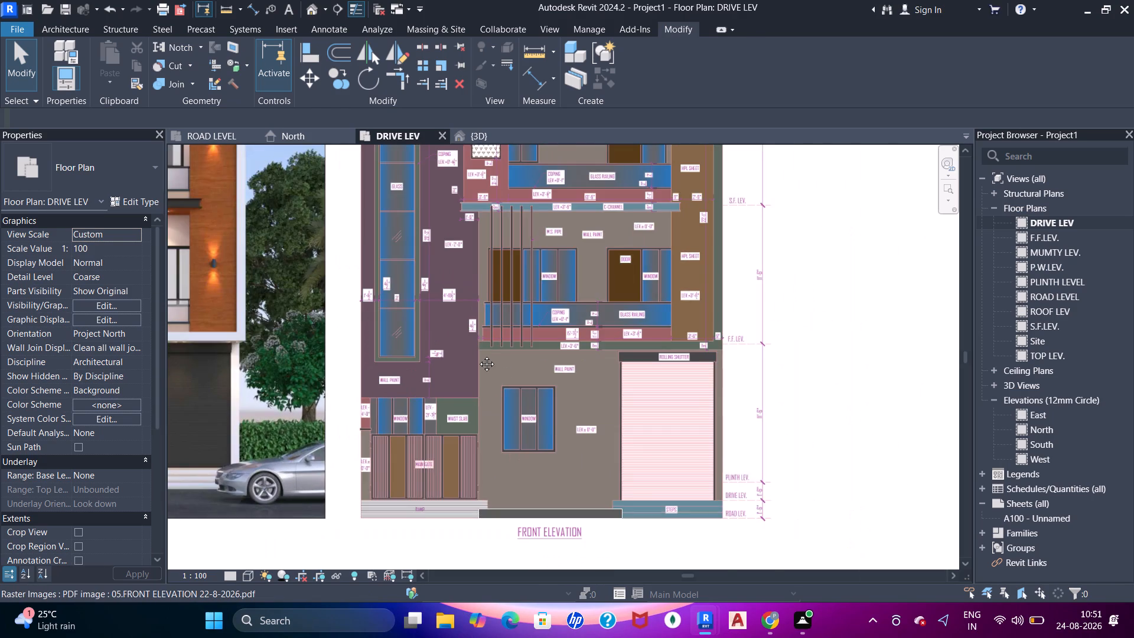
middle_click_drag(478, 355, 483, 424)
scroll(533, 445, "up", 3)
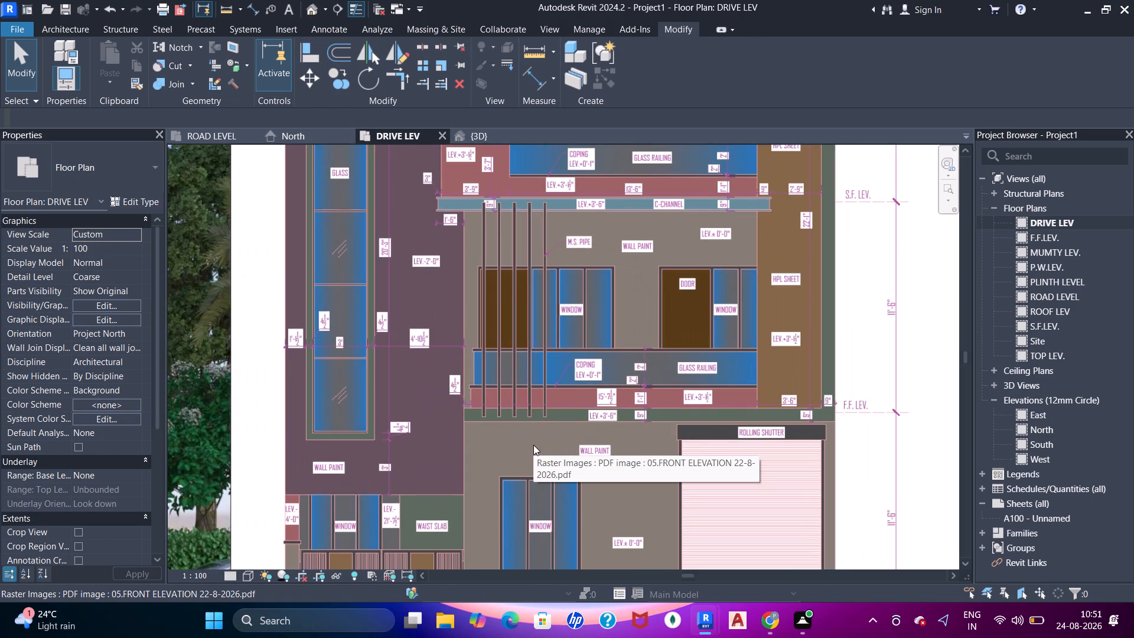
scroll(533, 445, "down", 1)
scroll(534, 445, "up", 1)
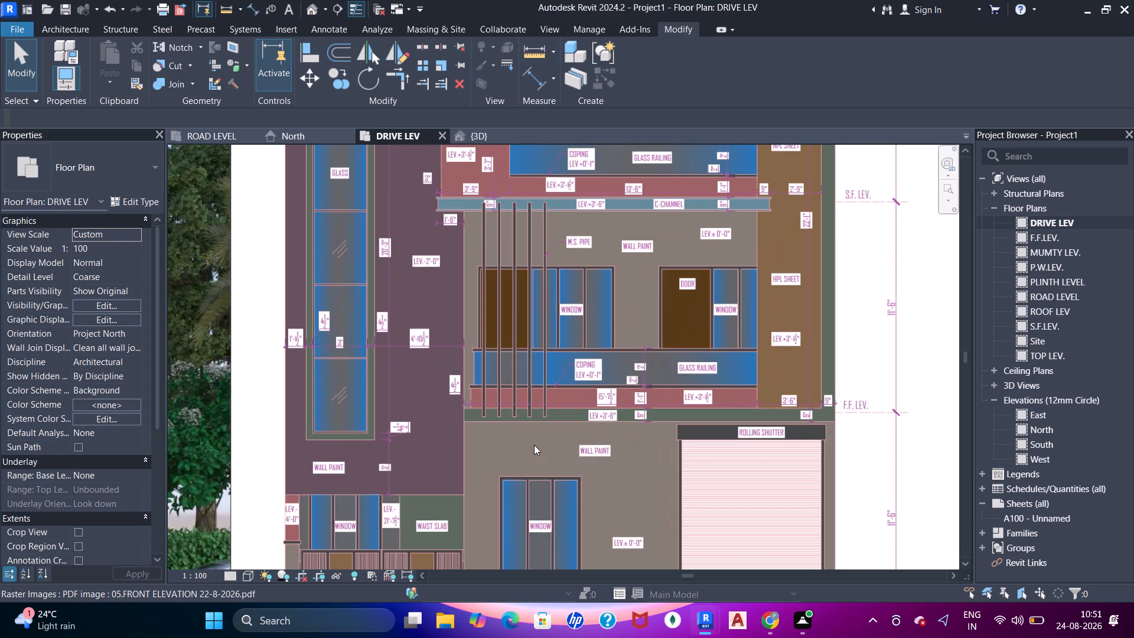
scroll(534, 445, "up", 2)
scroll(534, 445, "down", 4)
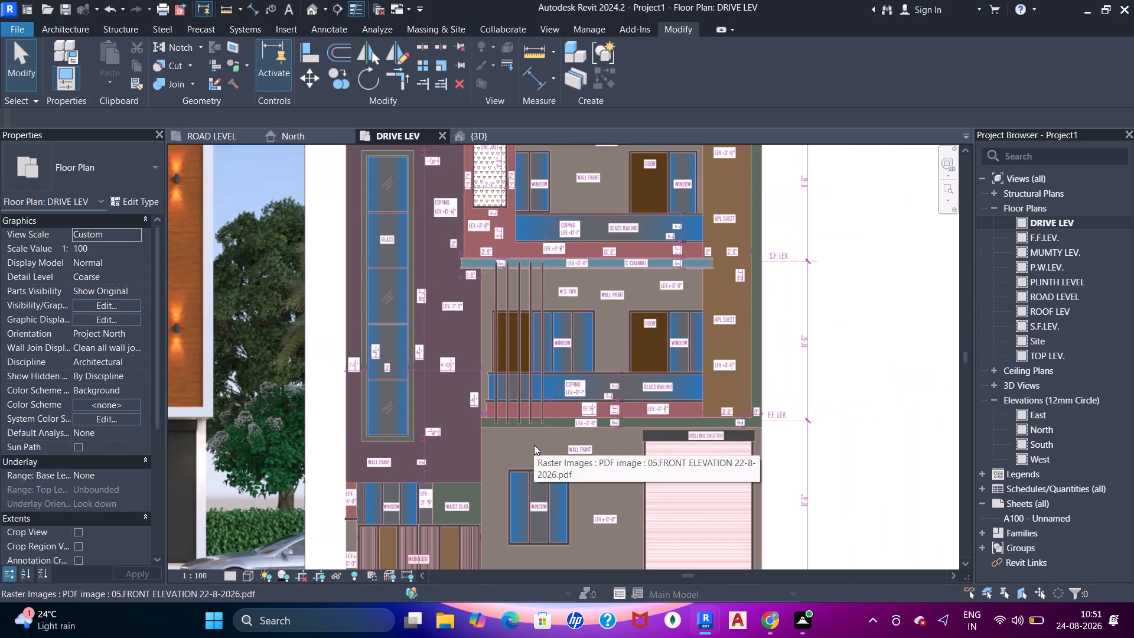
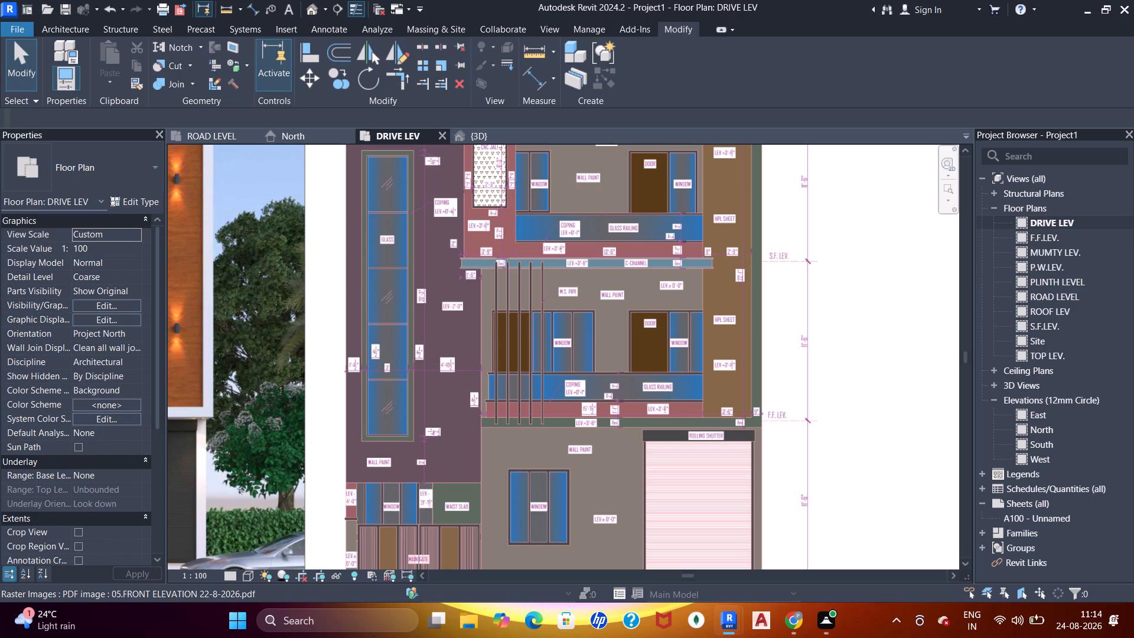
Examine the front elevation drawing's top portion around P.W. LEV. and MUMTY LEV., including the mumty wall, window, M.S. railing and pergola labels.
scroll(474, 405, "down", 5)
middle_click_drag(516, 373, 578, 323)
middle_click_drag(560, 380, 575, 368)
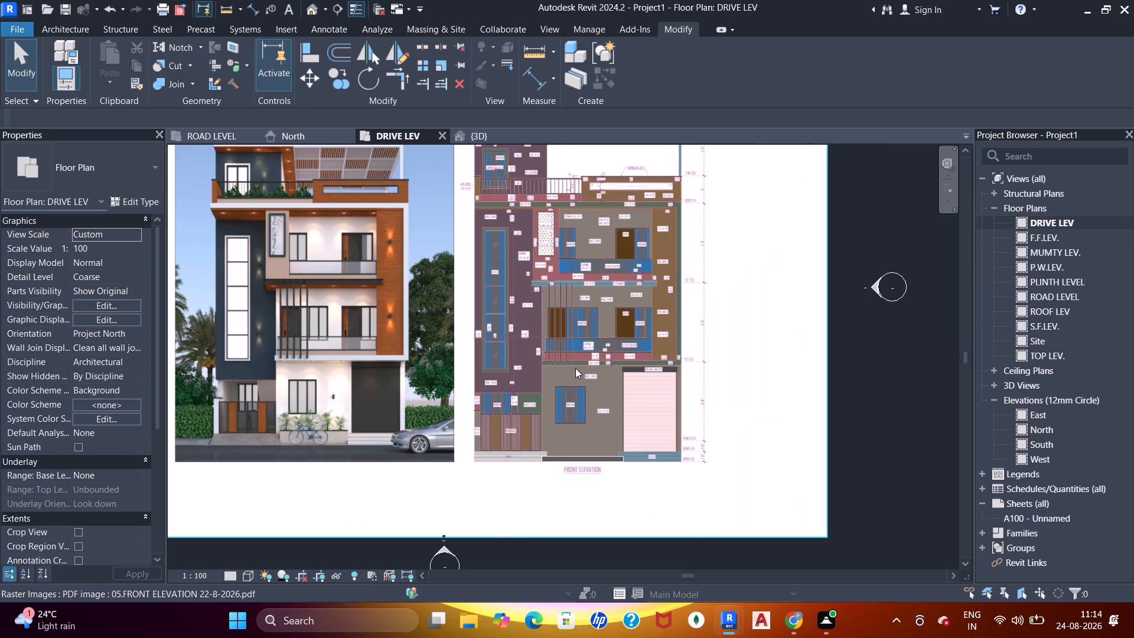
middle_click_drag(575, 368, 576, 474)
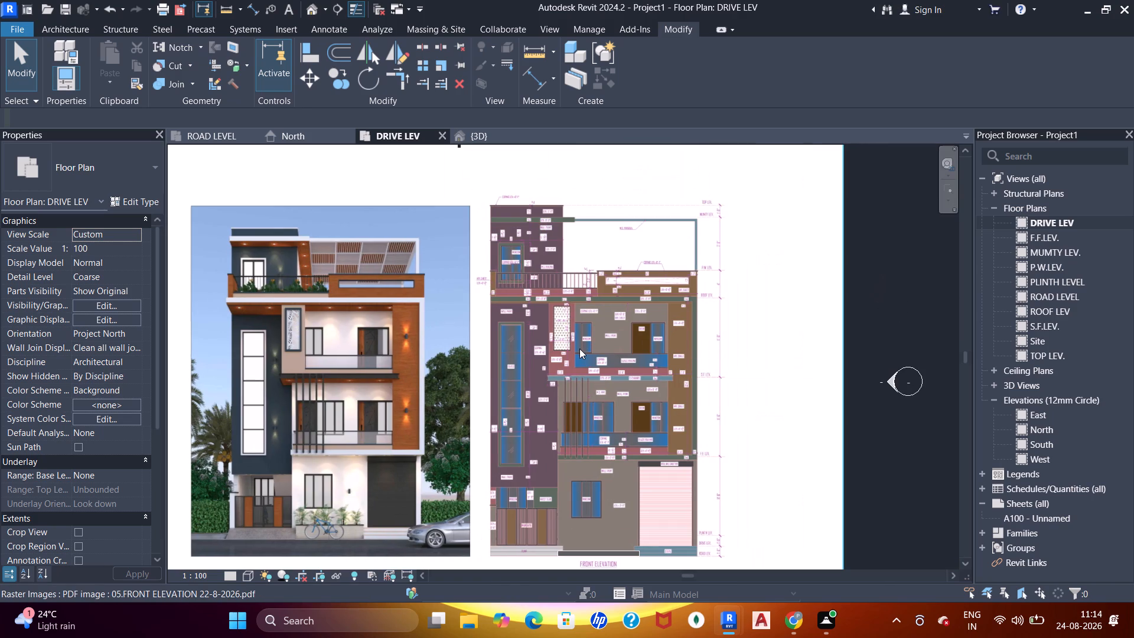
middle_click_drag(597, 363, 597, 327)
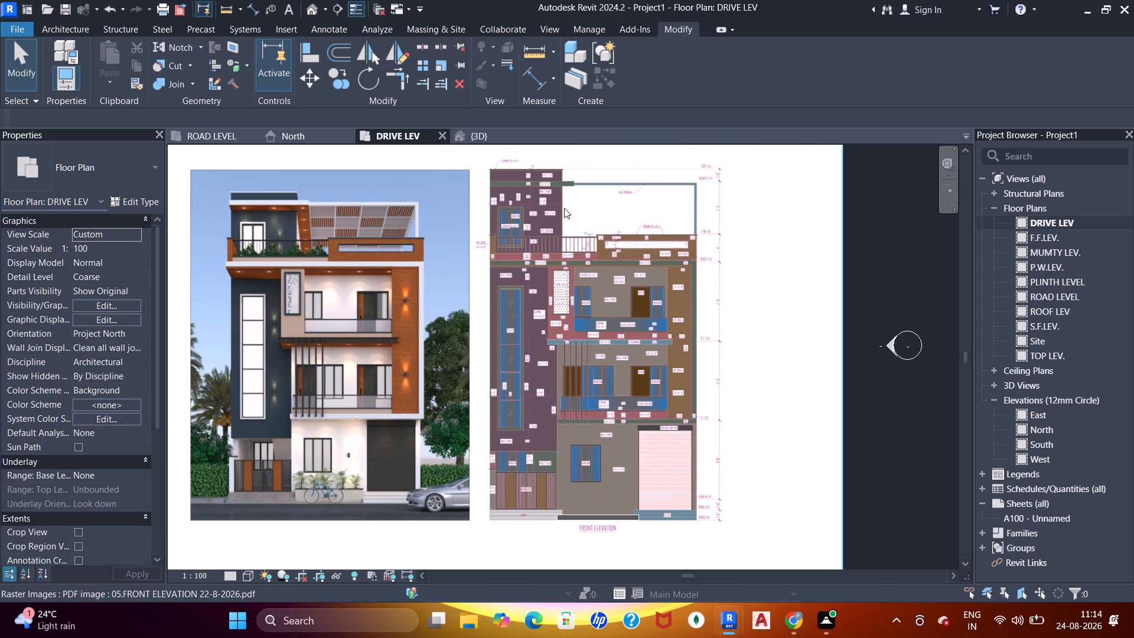
scroll(542, 172, "up", 9)
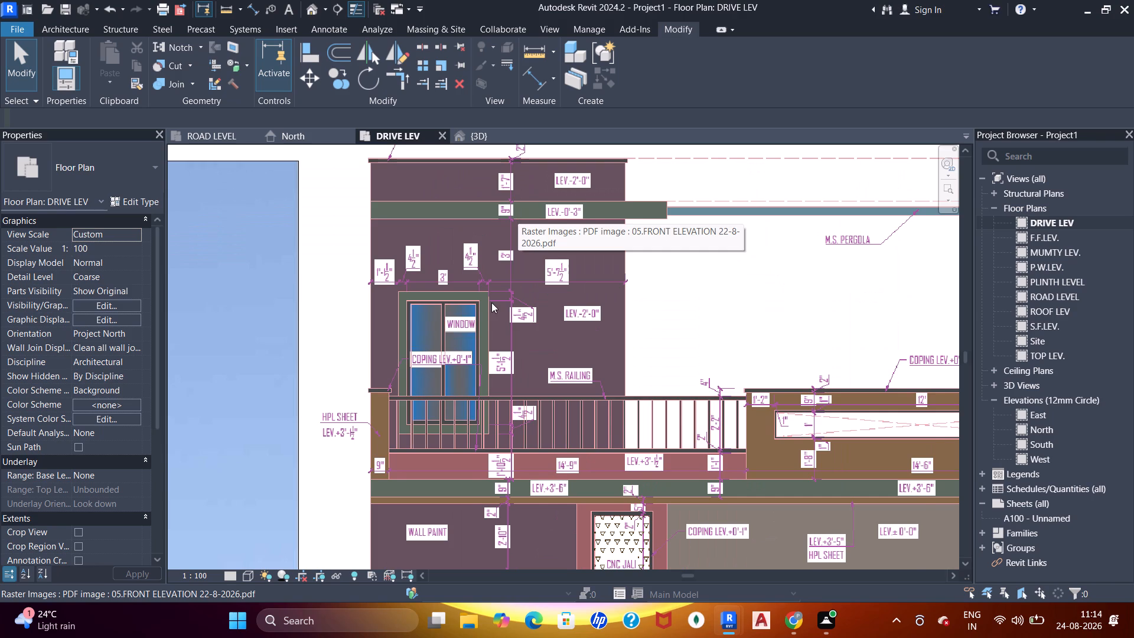
scroll(462, 328, "down", 3)
scroll(462, 314, "up", 6)
scroll(462, 314, "down", 7)
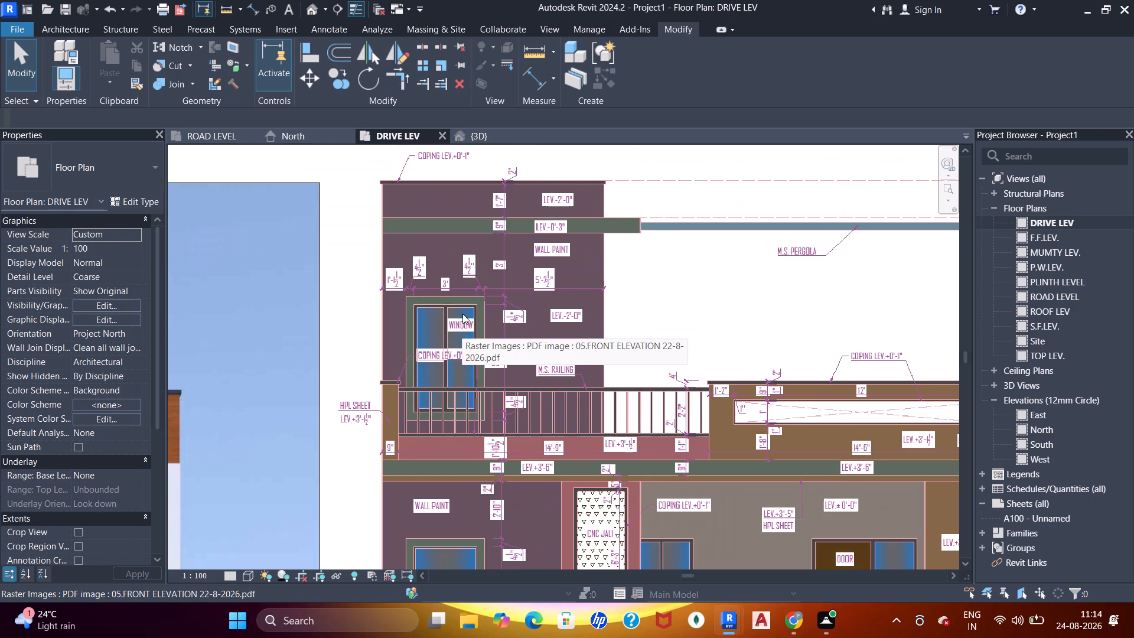
middle_click_drag(462, 314, 426, 285)
scroll(426, 285, "up", 4)
middle_click(426, 285)
scroll(424, 289, "down", 2)
middle_click_drag(424, 289, 427, 326)
scroll(427, 326, "up", 3)
scroll(427, 326, "down", 3)
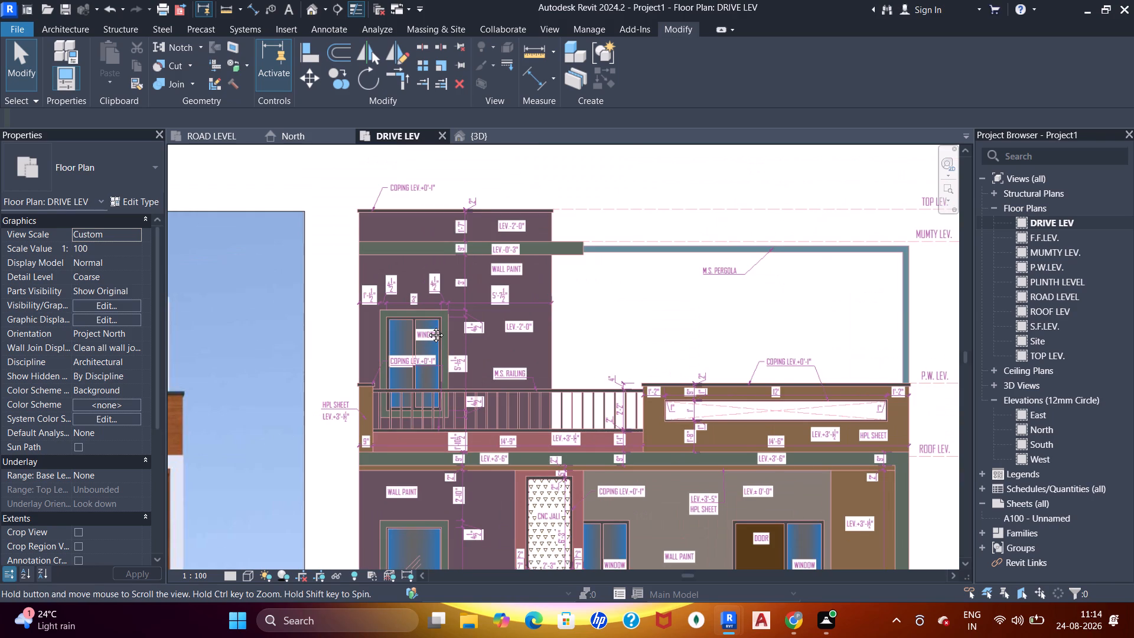
scroll(427, 326, "down", 3)
scroll(427, 326, "up", 1)
middle_click_drag(427, 326, 416, 323)
scroll(416, 323, "up", 4)
scroll(416, 323, "down", 5)
middle_click_drag(416, 323, 416, 301)
scroll(416, 301, "up", 2)
middle_click(416, 301)
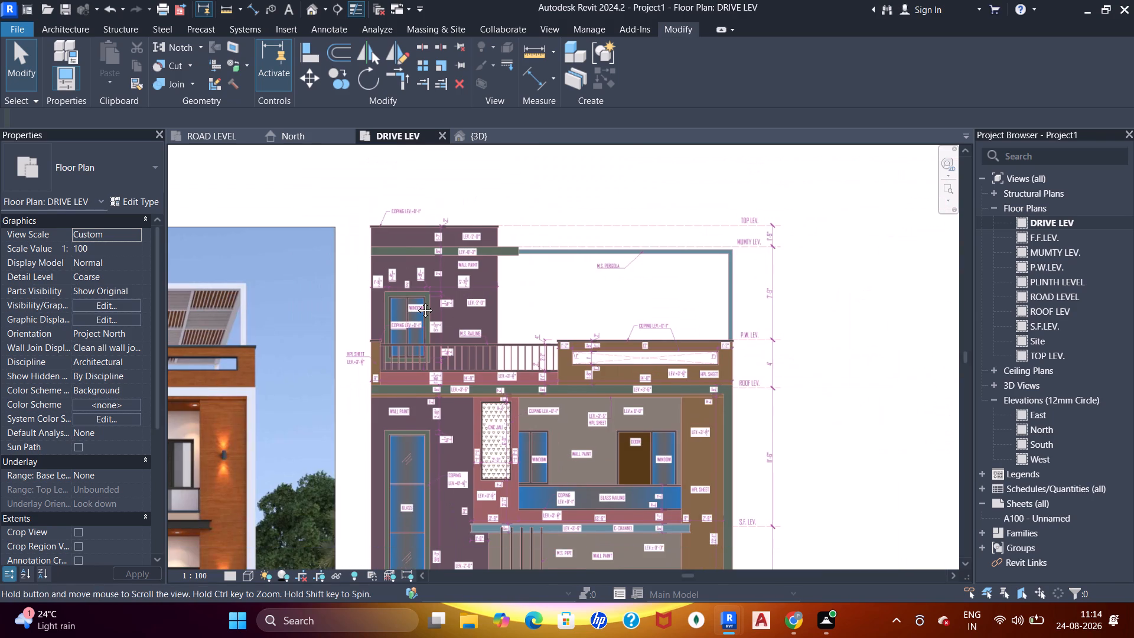
scroll(416, 301, "up", 2)
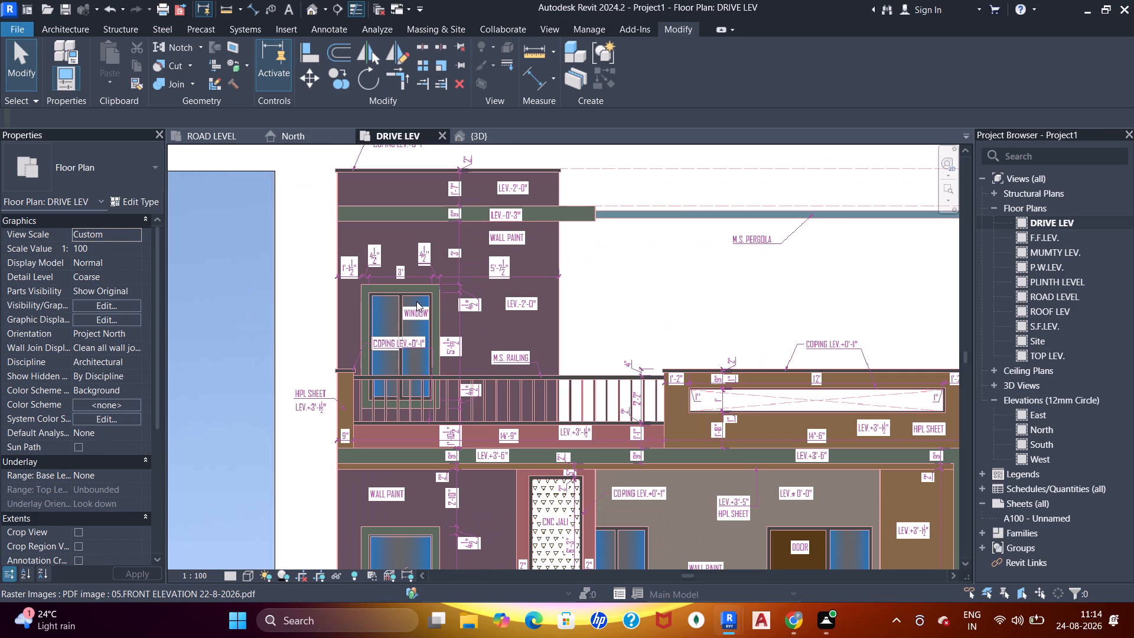
scroll(416, 301, "down", 1)
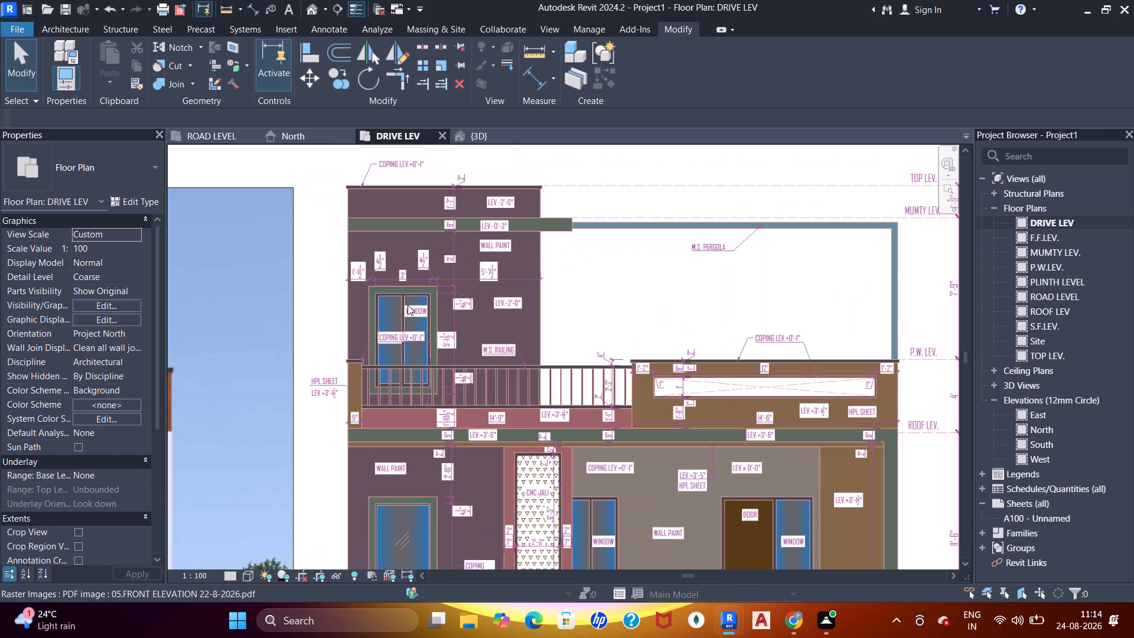
Inspect the extents of the base wall between the ramp and the steps in the front elevation drawing.
scroll(401, 292, "down", 5)
middle_click_drag(454, 361, 480, 188)
middle_click_drag(543, 499, 535, 383)
scroll(504, 440, "up", 6)
left_click(480, 400)
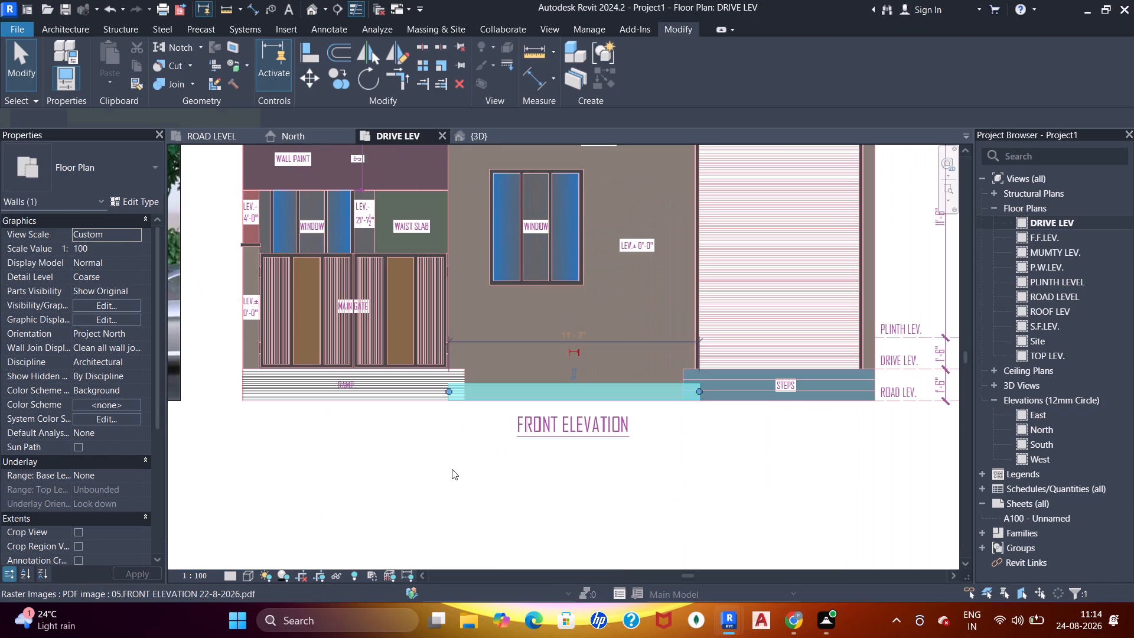
left_click(452, 469)
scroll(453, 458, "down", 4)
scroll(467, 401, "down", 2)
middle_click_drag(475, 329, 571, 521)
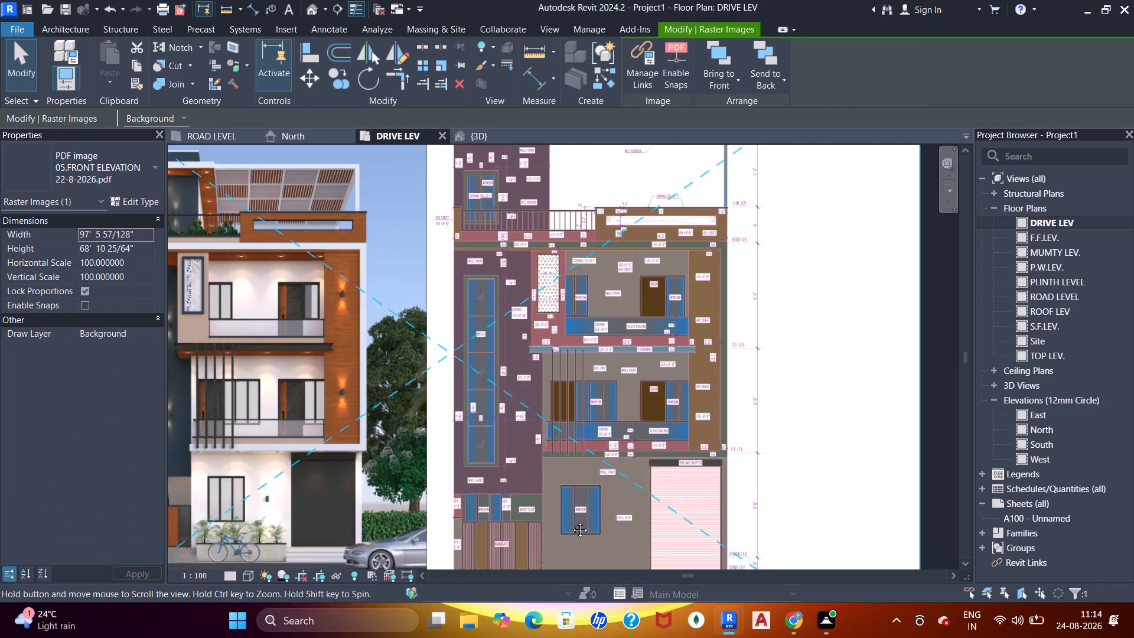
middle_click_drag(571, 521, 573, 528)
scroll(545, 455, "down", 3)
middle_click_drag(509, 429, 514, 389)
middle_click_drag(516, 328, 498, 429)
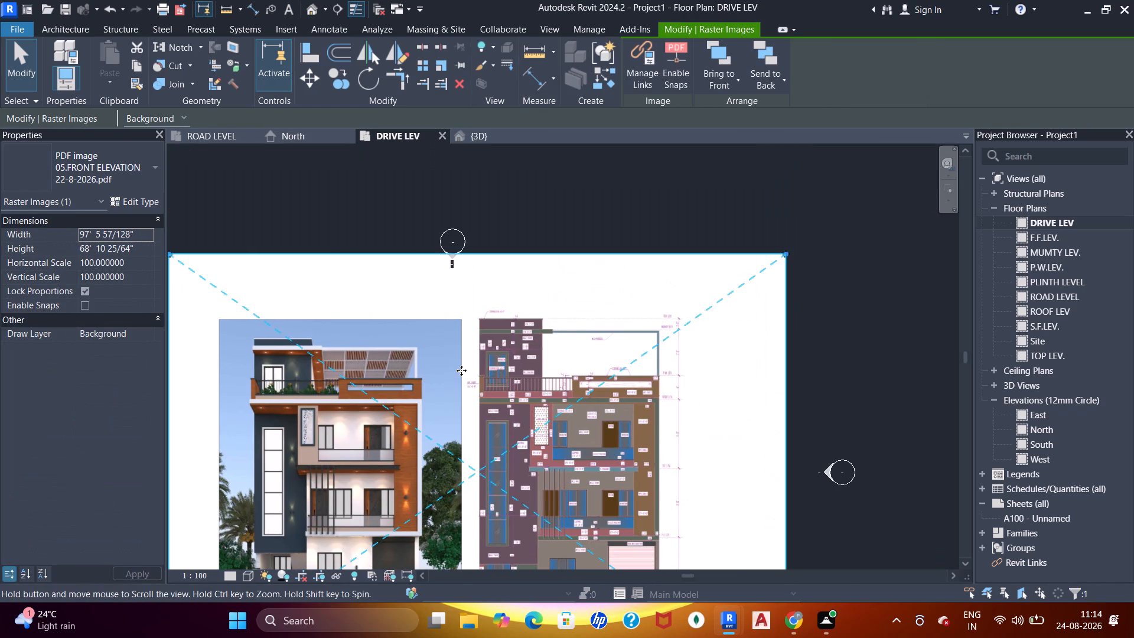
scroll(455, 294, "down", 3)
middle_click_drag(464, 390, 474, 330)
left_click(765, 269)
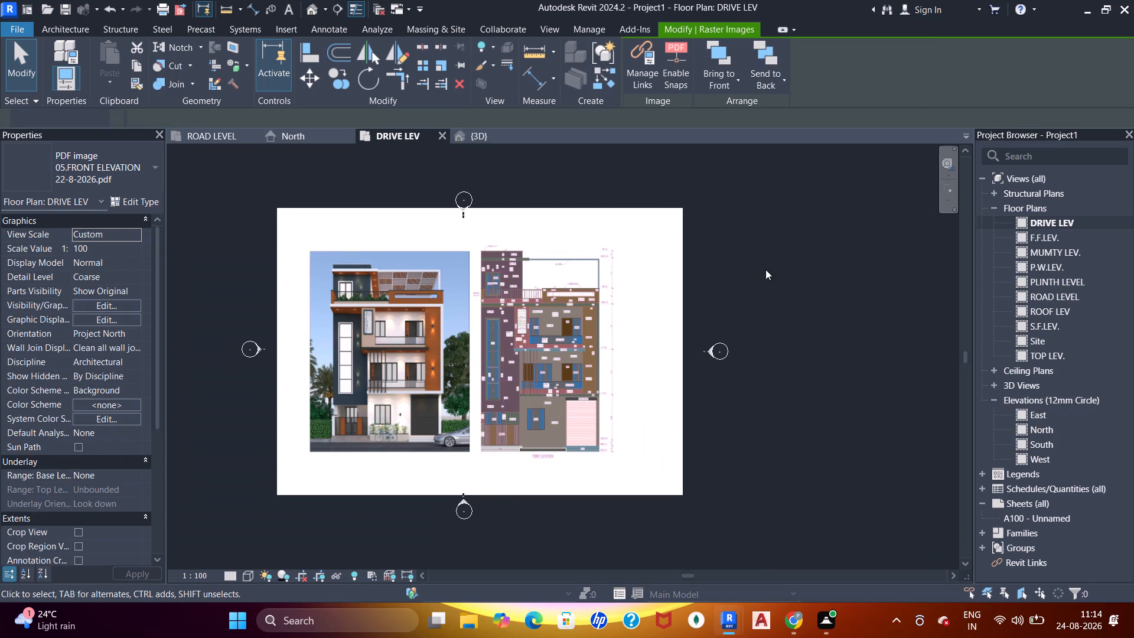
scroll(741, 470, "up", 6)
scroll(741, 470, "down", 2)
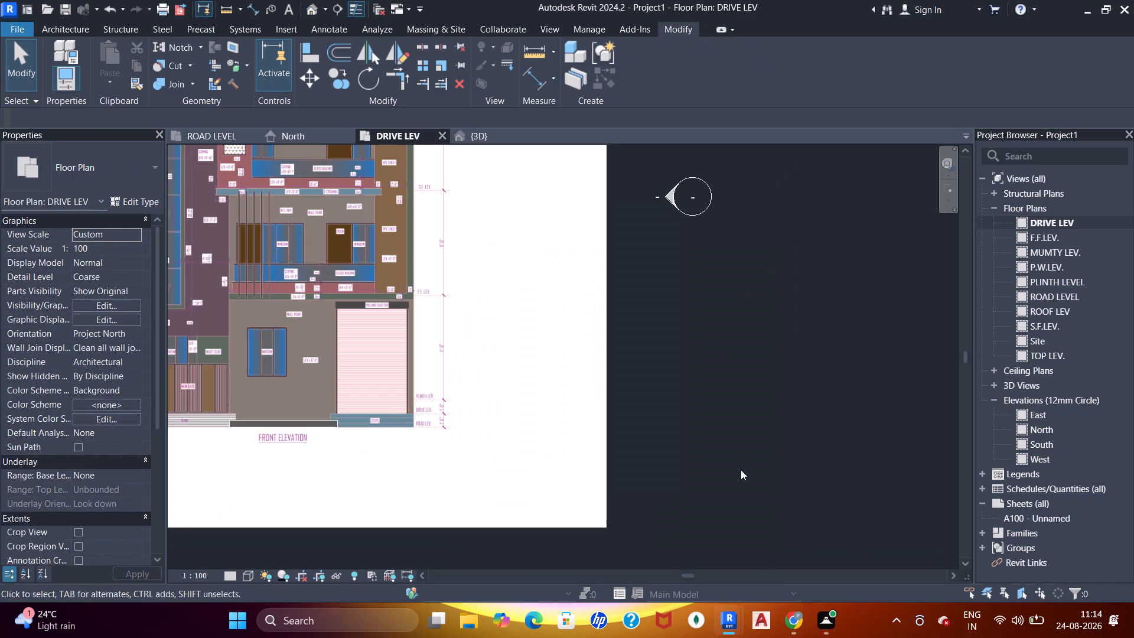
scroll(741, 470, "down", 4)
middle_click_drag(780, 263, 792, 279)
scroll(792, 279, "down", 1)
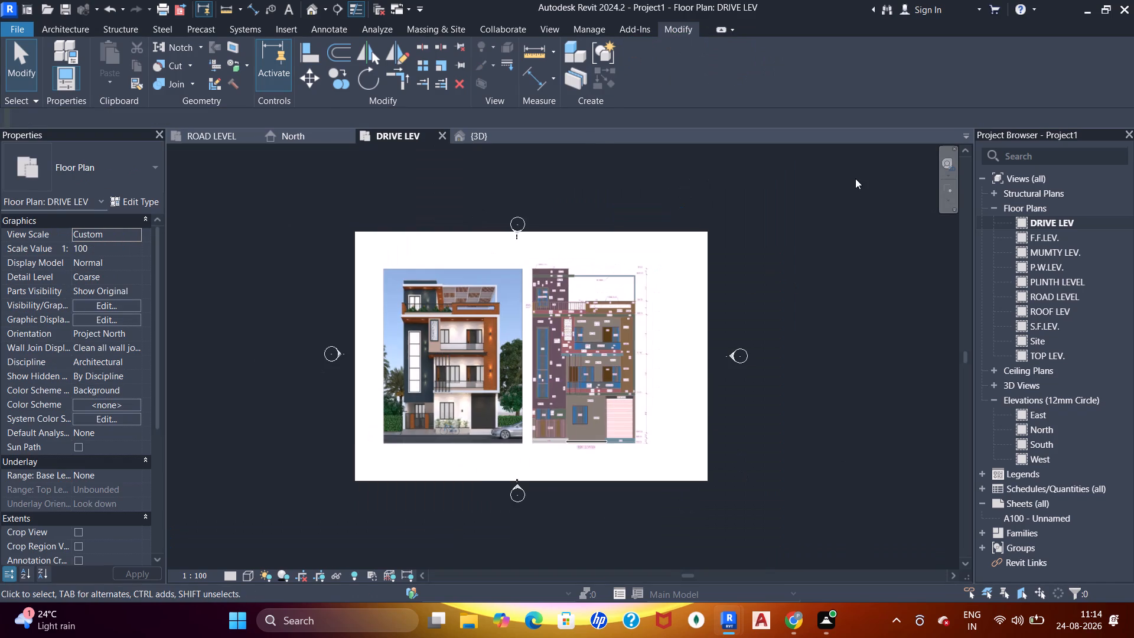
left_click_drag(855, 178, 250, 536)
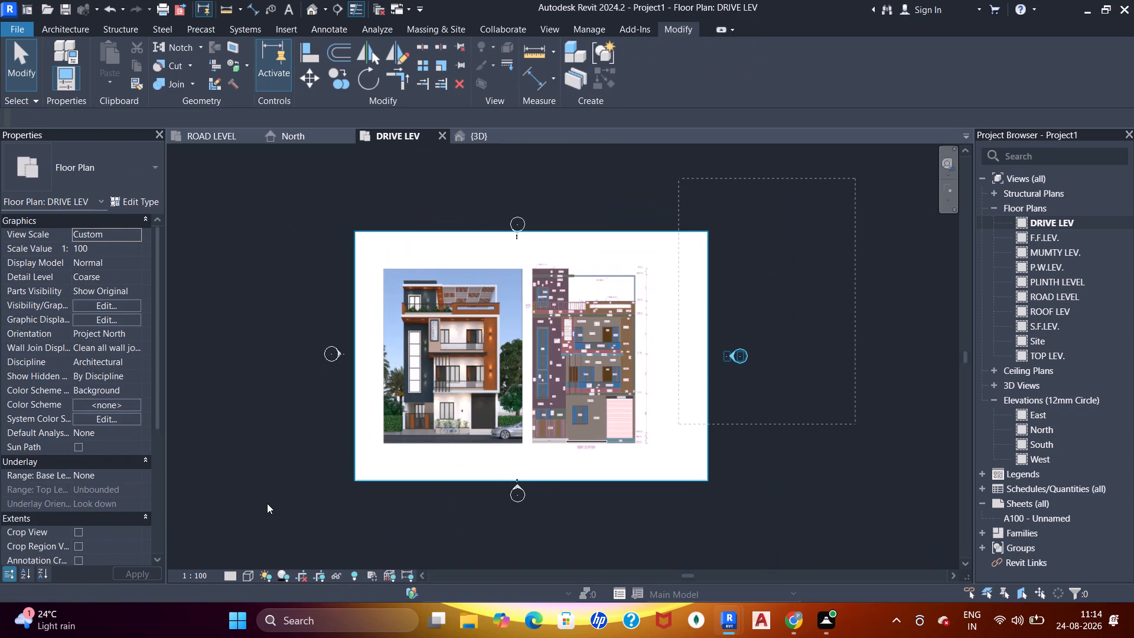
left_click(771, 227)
Compare the rendered facade image with the front elevation drawing from the main gate and rolling shutter up to the parapet.
scroll(570, 284, "up", 4)
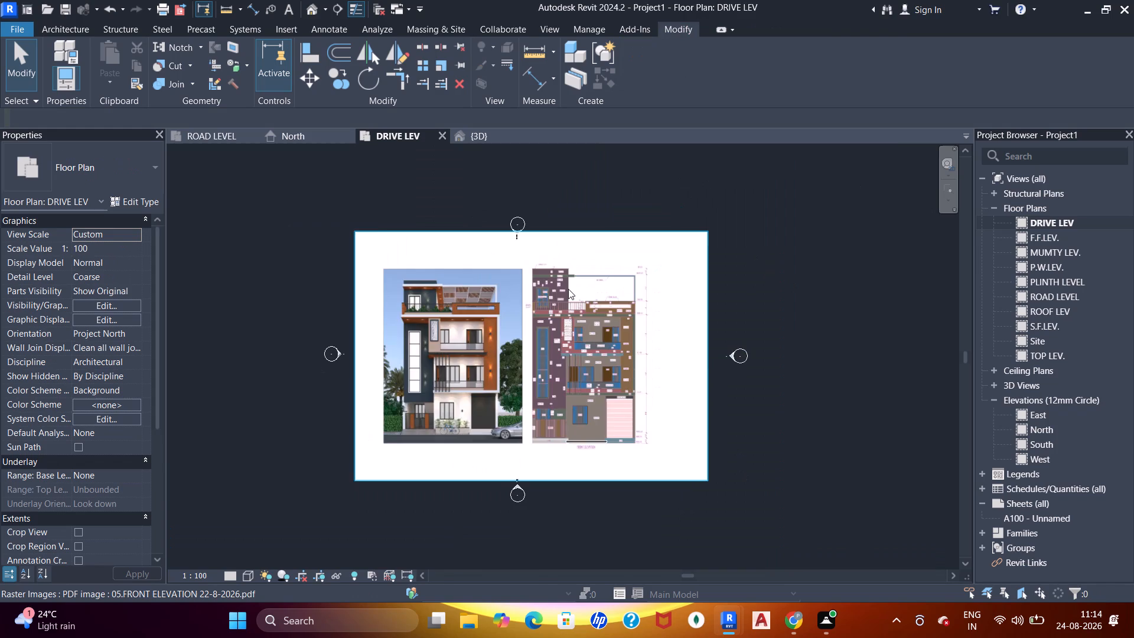
scroll(568, 289, "up", 2)
scroll(496, 252, "up", 6)
scroll(494, 255, "down", 5)
middle_click_drag(481, 325, 481, 325)
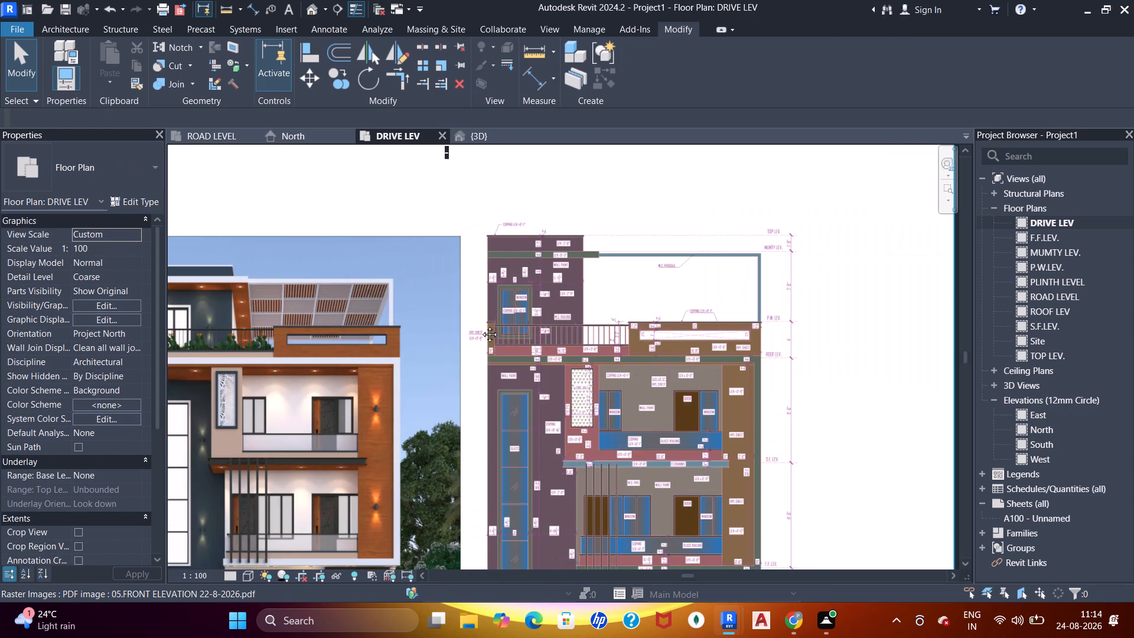
middle_click_drag(481, 325, 536, 247)
middle_click_drag(568, 392, 562, 384)
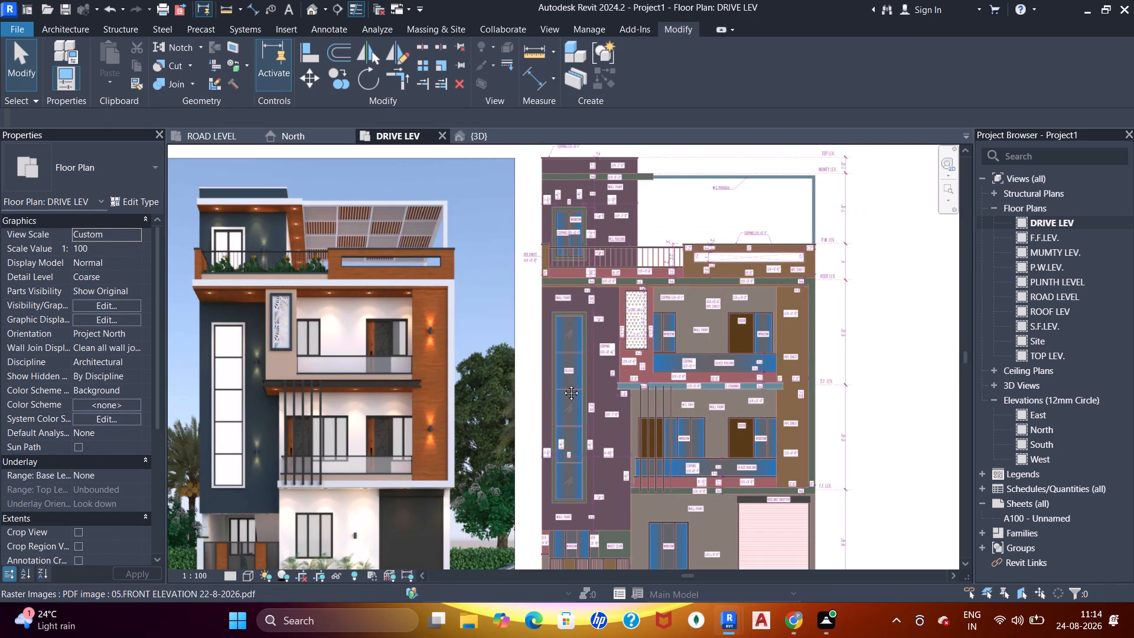
middle_click_drag(562, 384, 582, 315)
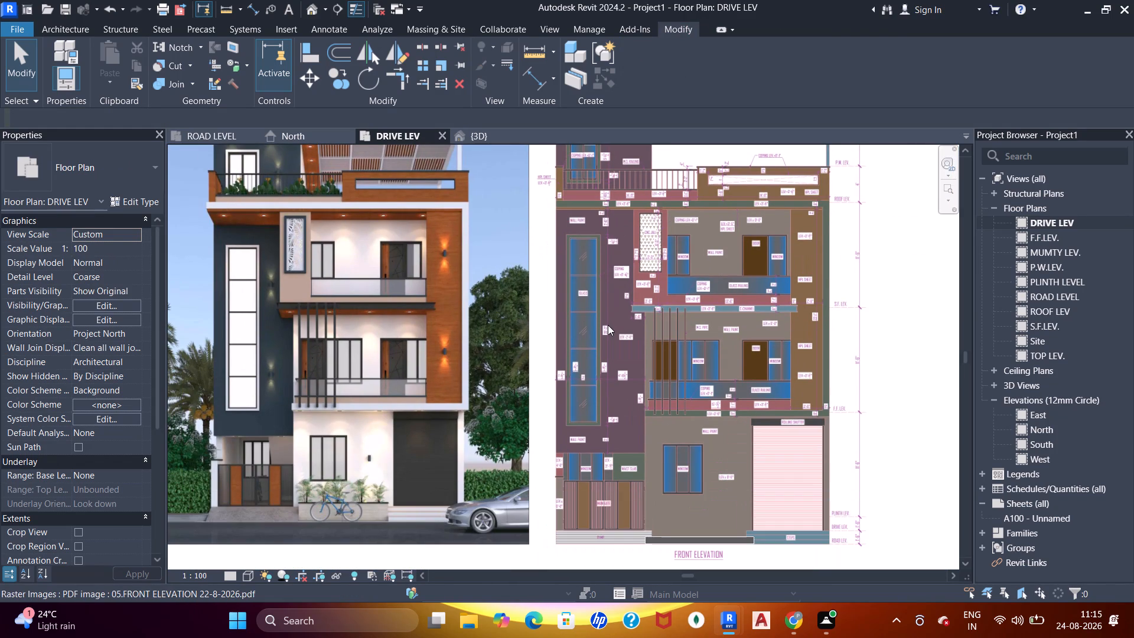
middle_click_drag(503, 252, 513, 274)
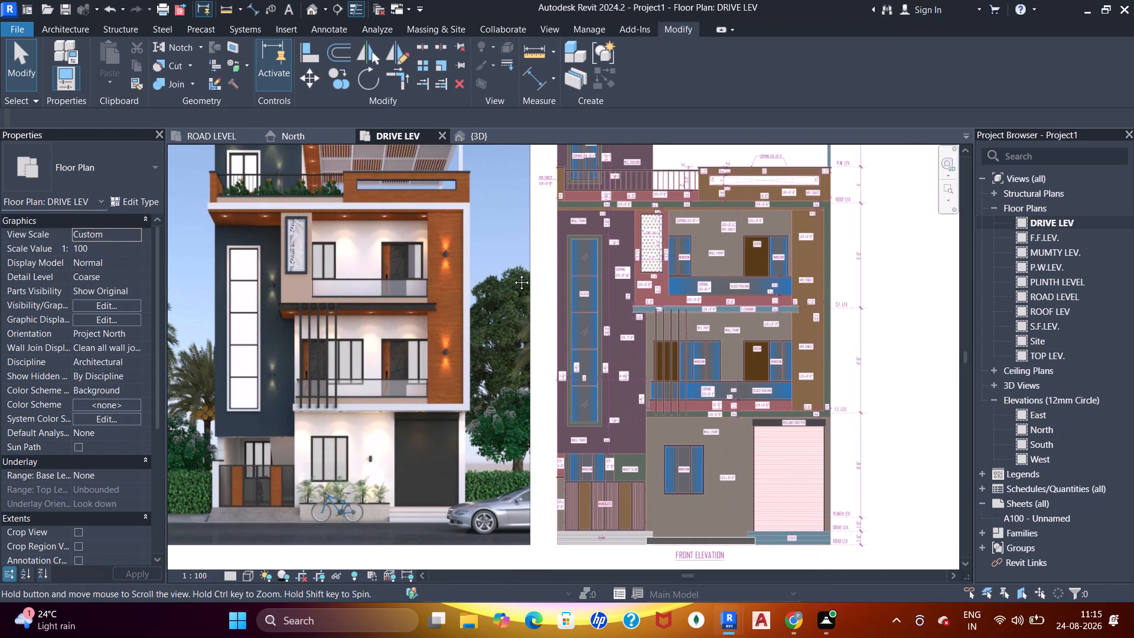
middle_click_drag(513, 274, 527, 268)
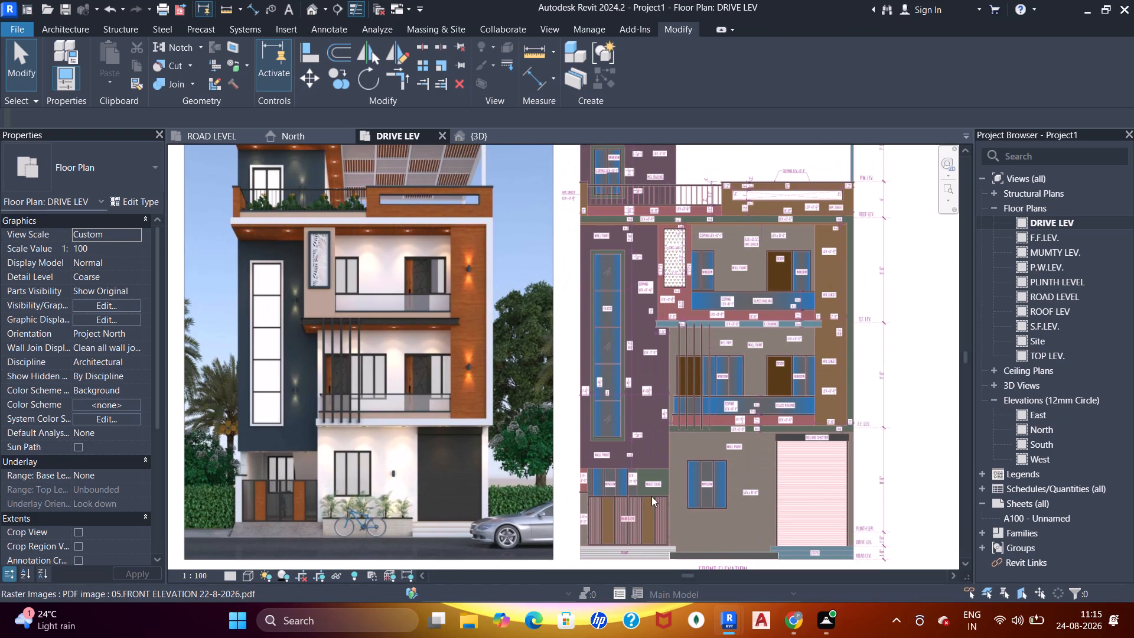
middle_click_drag(651, 499, 632, 450)
scroll(632, 450, "up", 3)
scroll(631, 450, "down", 3)
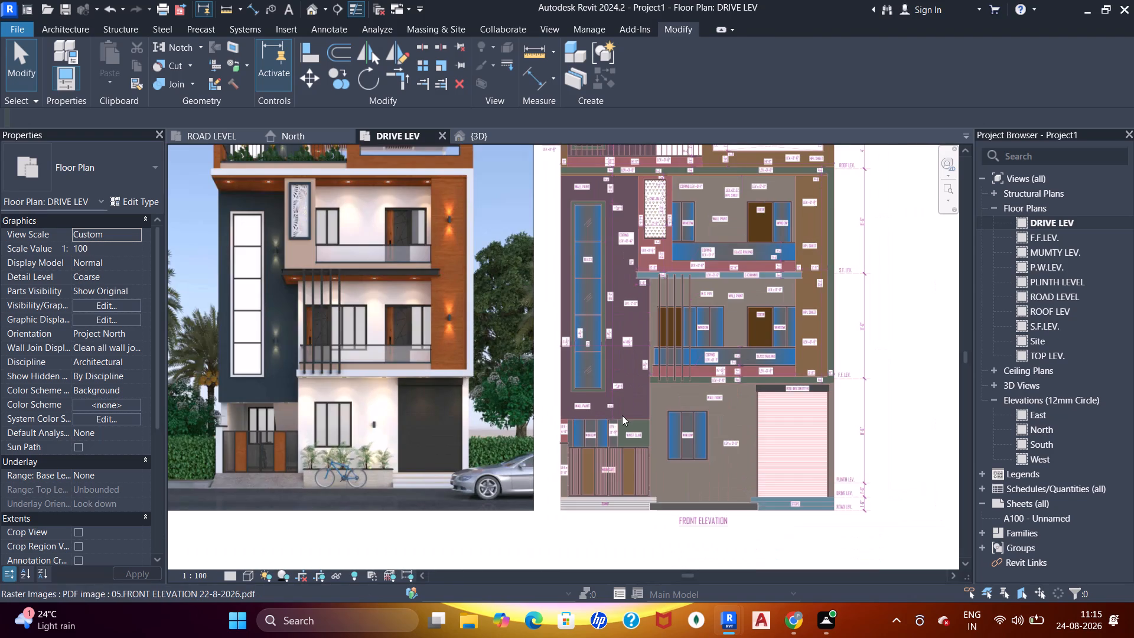
middle_click_drag(622, 415, 624, 435)
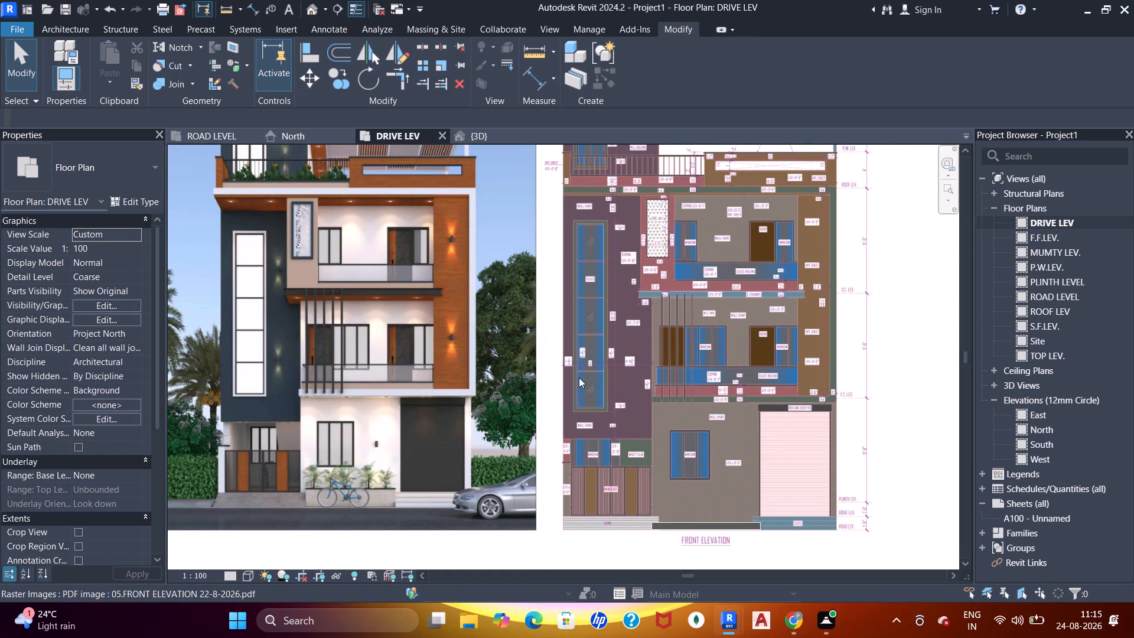
middle_click_drag(579, 377, 581, 430)
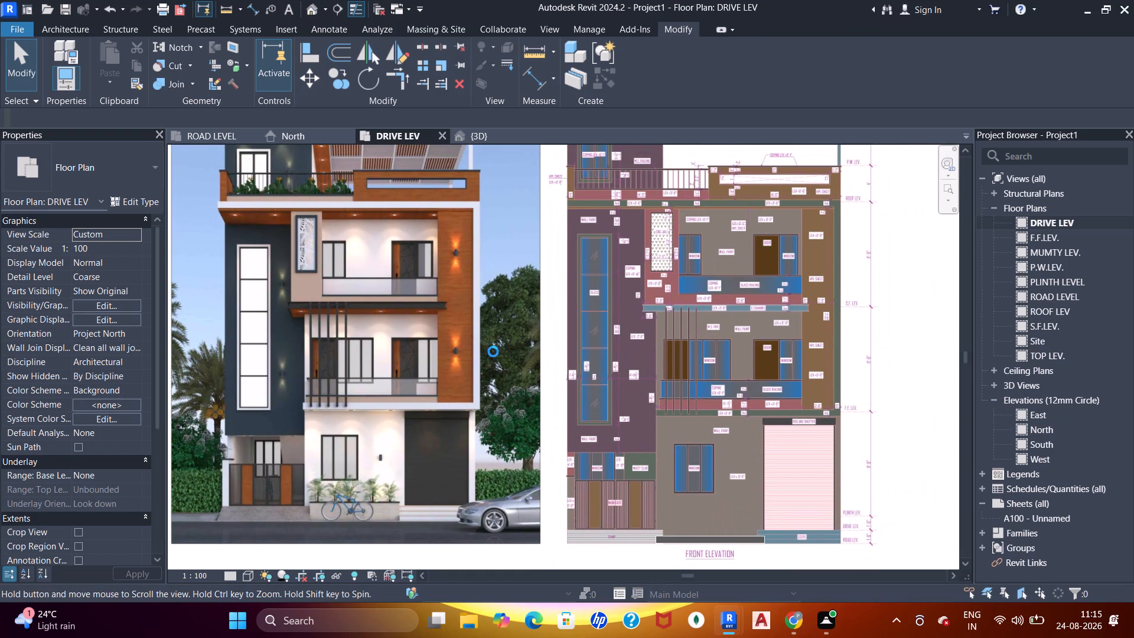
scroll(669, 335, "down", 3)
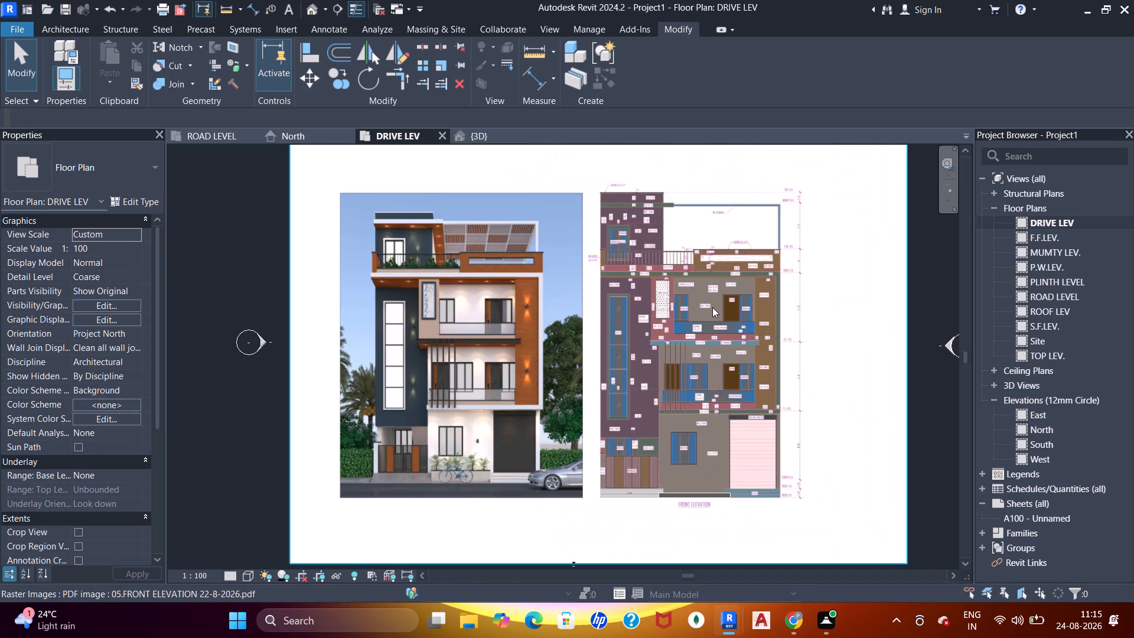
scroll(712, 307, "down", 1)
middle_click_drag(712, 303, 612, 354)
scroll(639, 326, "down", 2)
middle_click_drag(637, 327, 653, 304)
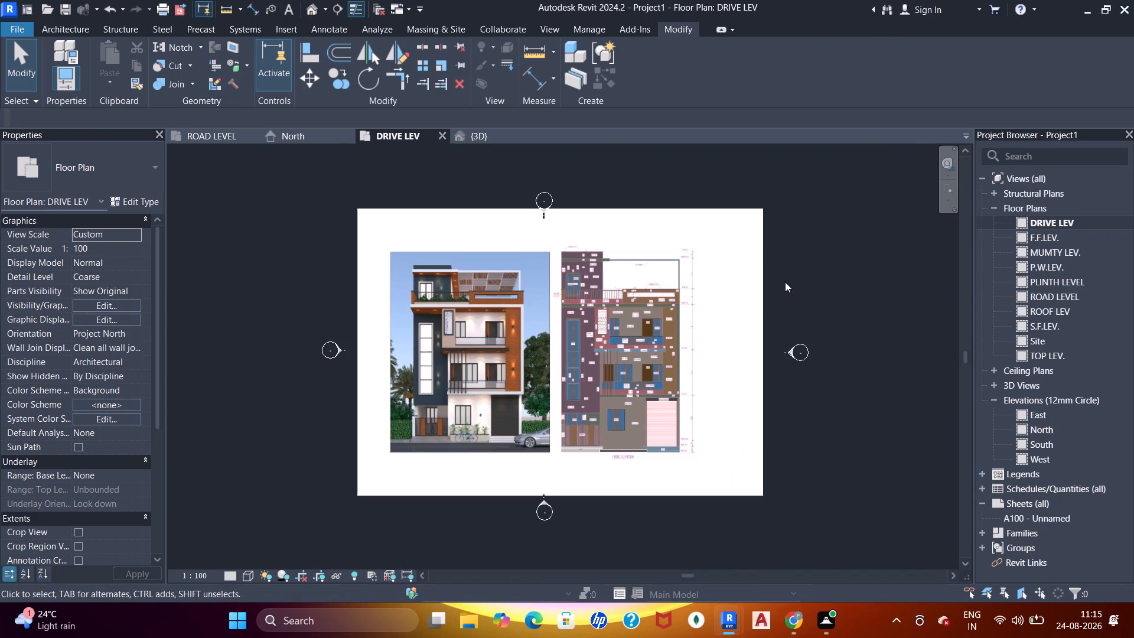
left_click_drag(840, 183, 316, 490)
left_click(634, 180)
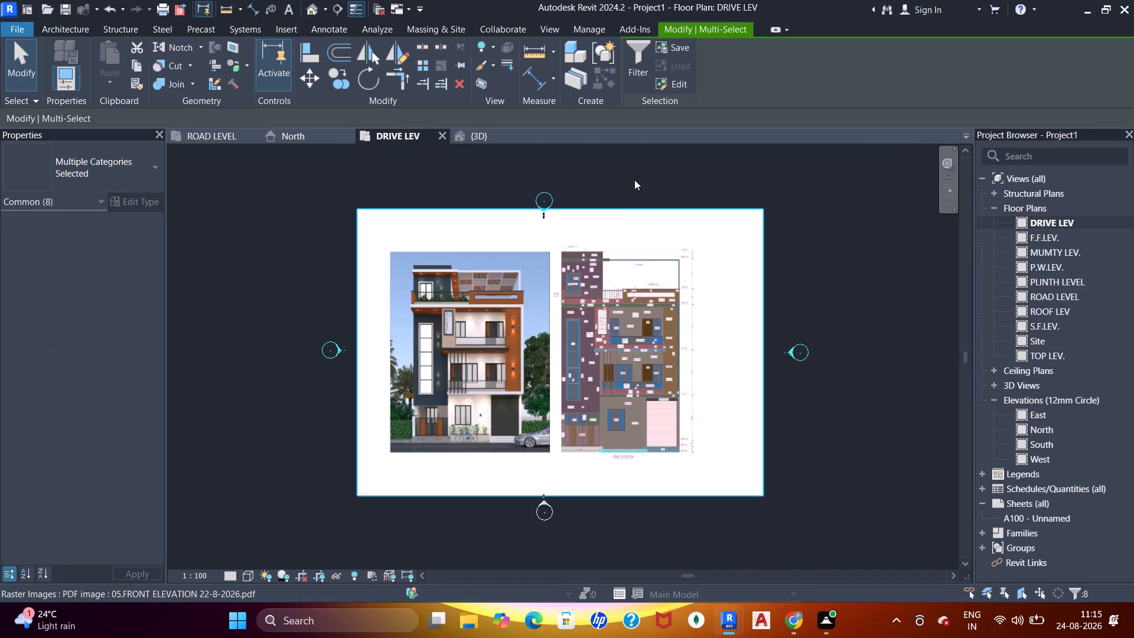
Examine the front elevation drawing's upper floors and the mumty wall's outer corner beside the rendered image.
scroll(552, 353, "up", 12)
scroll(578, 356, "down", 6)
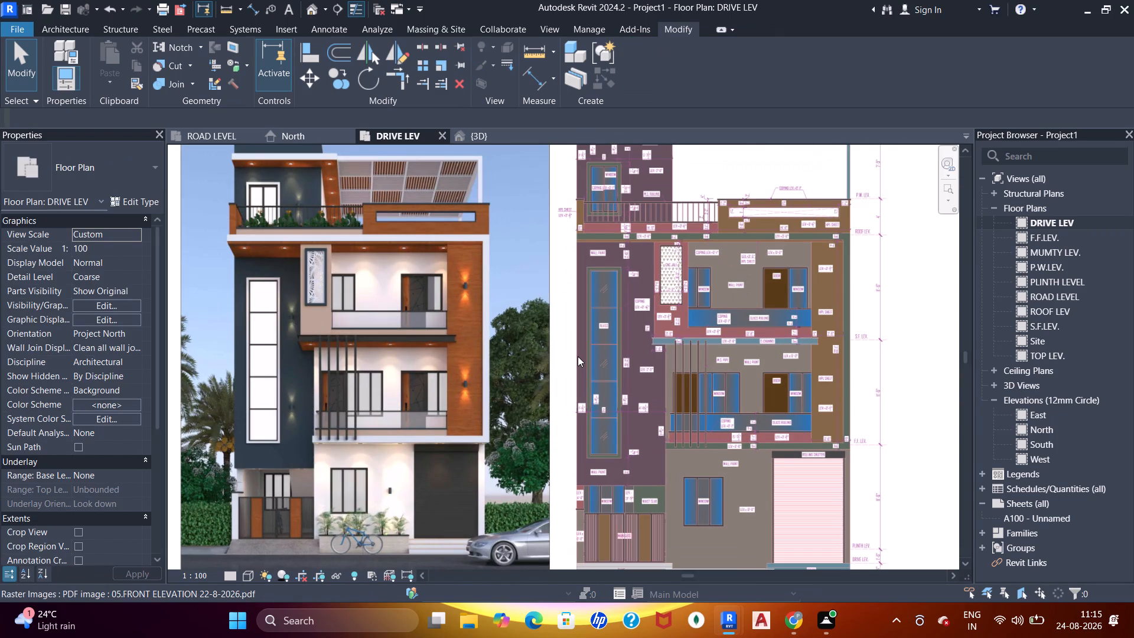
scroll(578, 356, "down", 2)
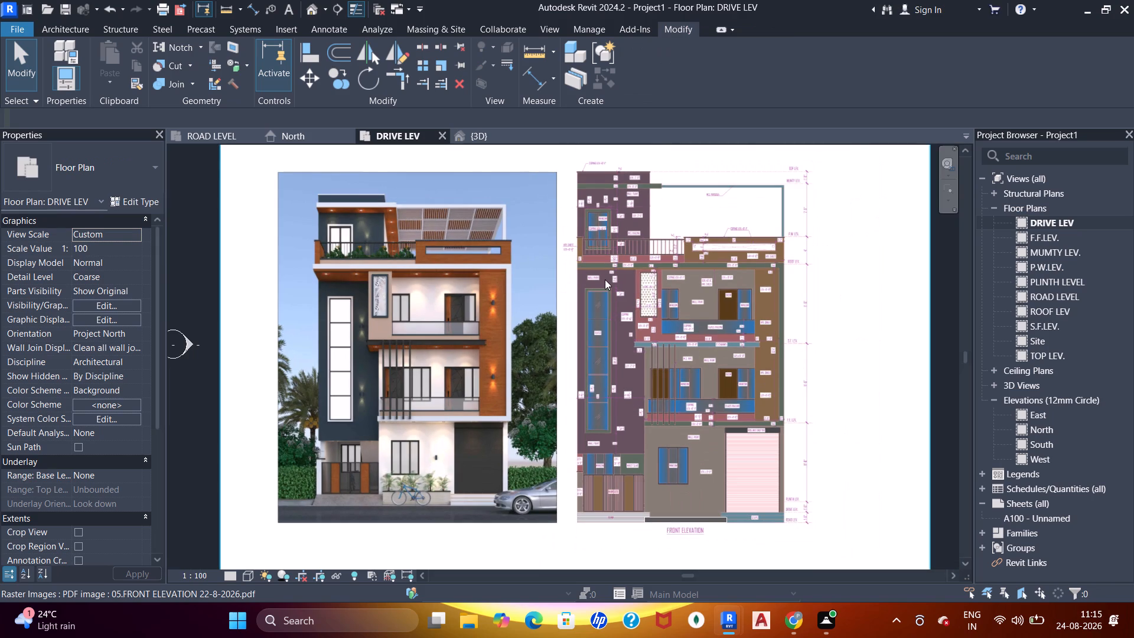
scroll(591, 196, "up", 5)
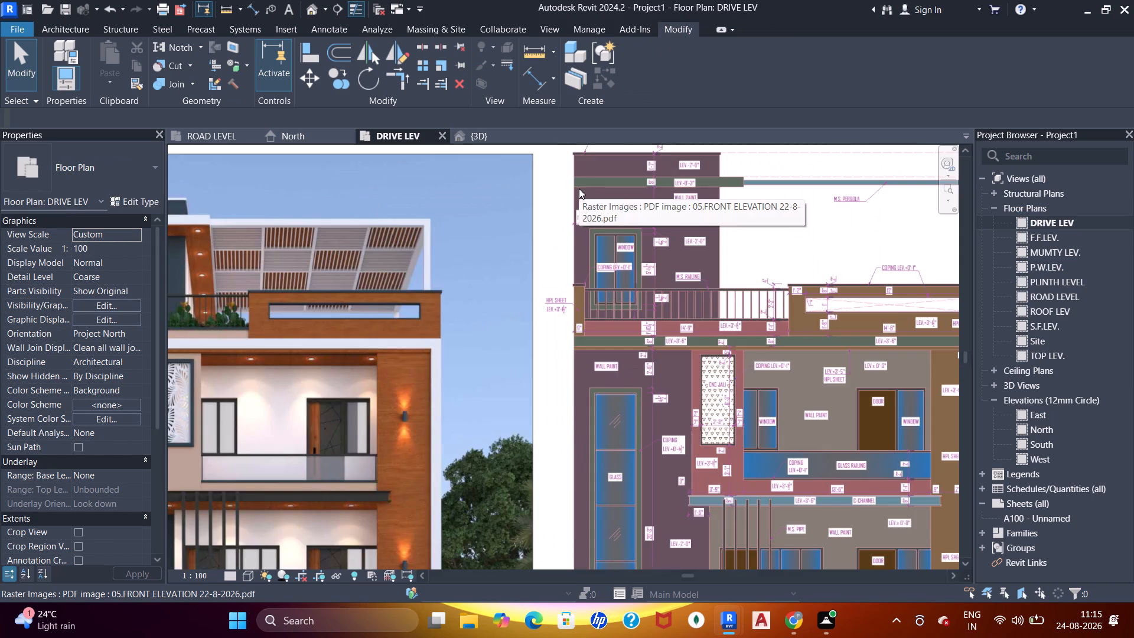
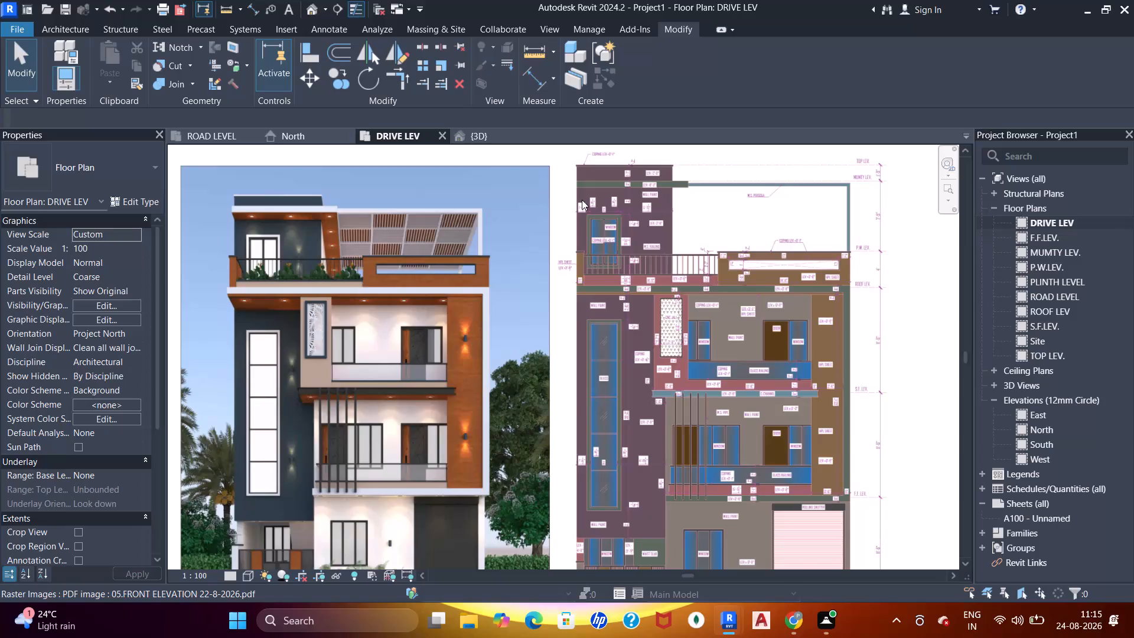
Review the front elevation drawing from the mumty down to the rolling shutter and base, alongside the rendered facade image.
middle_click_drag(582, 200, 564, 271)
scroll(560, 263, "down", 2)
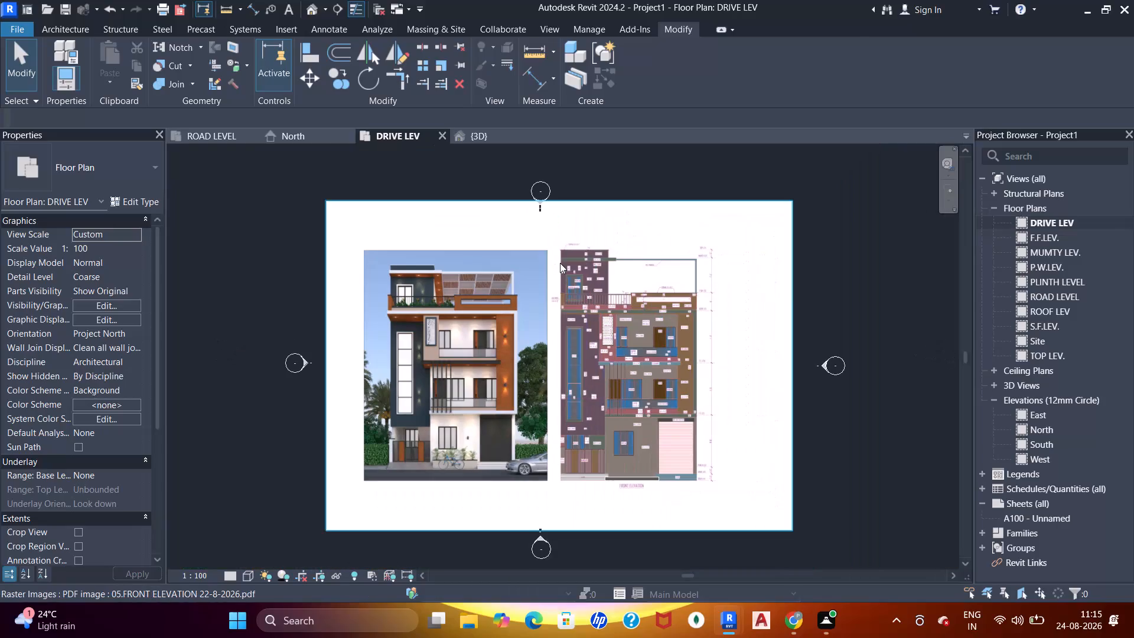
scroll(560, 263, "up", 1)
scroll(560, 263, "down", 1)
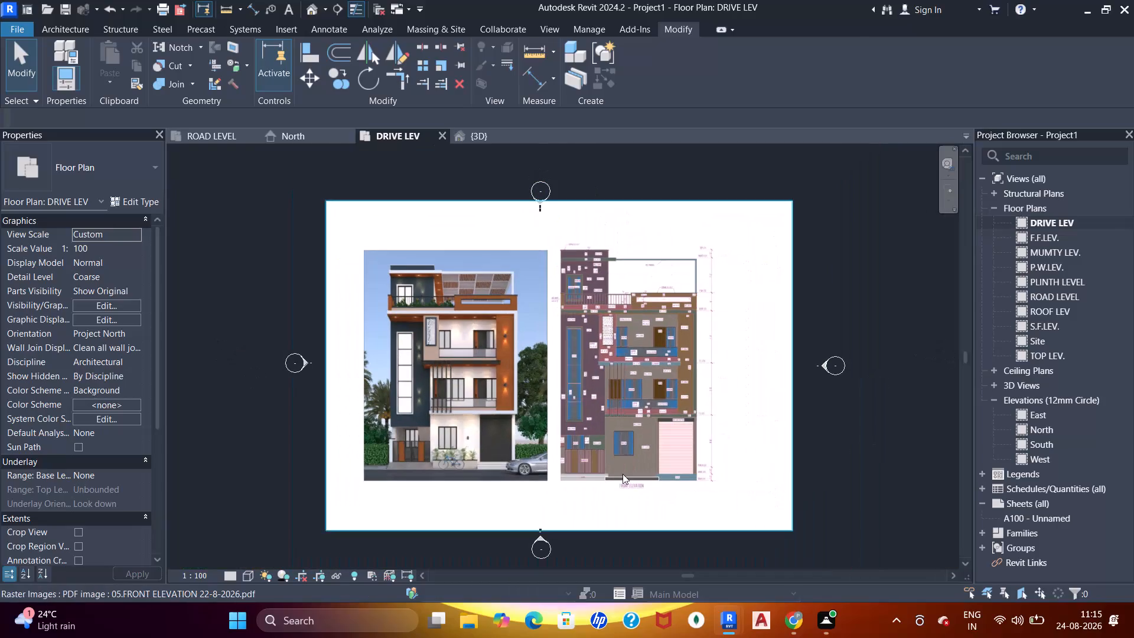
scroll(641, 490, "up", 6)
scroll(638, 492, "down", 5)
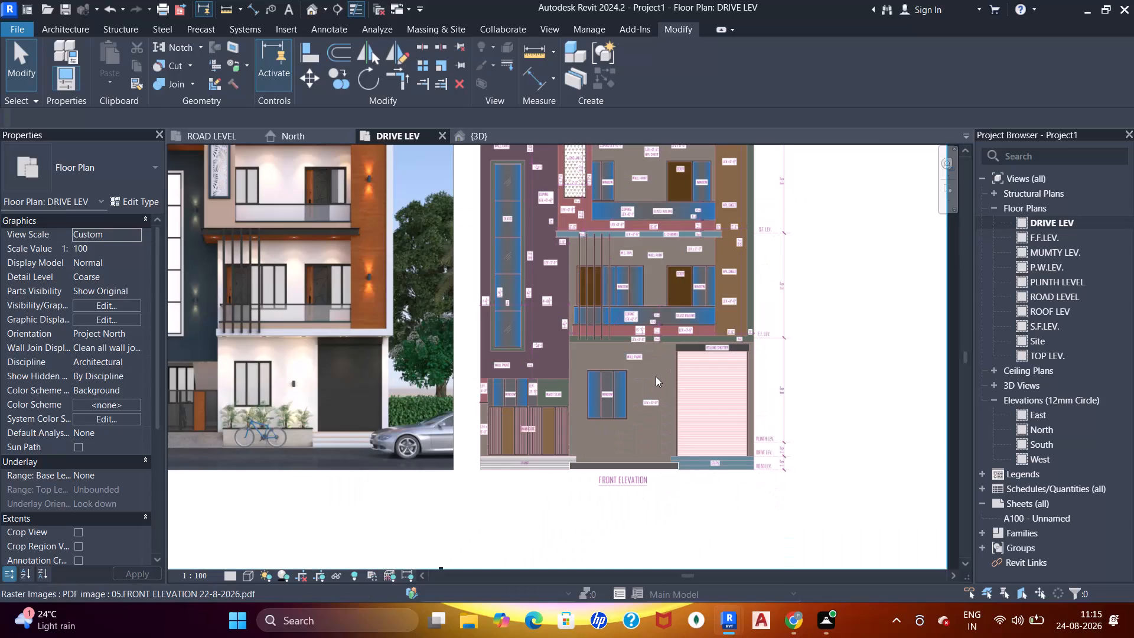
middle_click_drag(653, 310, 654, 324)
scroll(654, 324, "up", 5)
middle_click(654, 324)
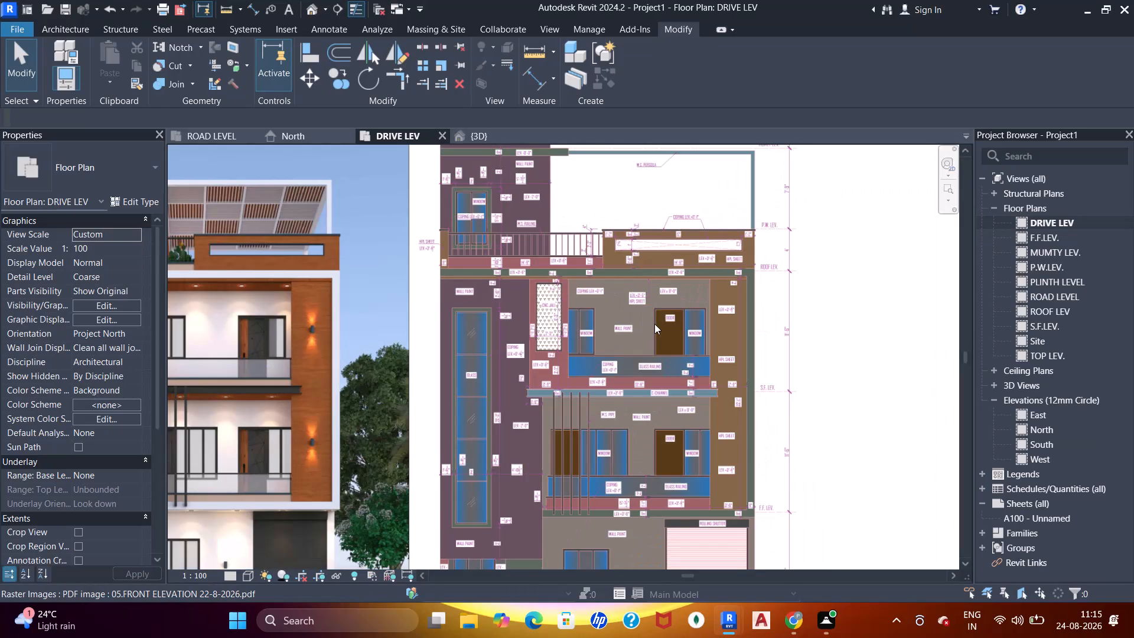
scroll(654, 324, "down", 6)
middle_click_drag(654, 324, 654, 343)
scroll(654, 343, "up", 3)
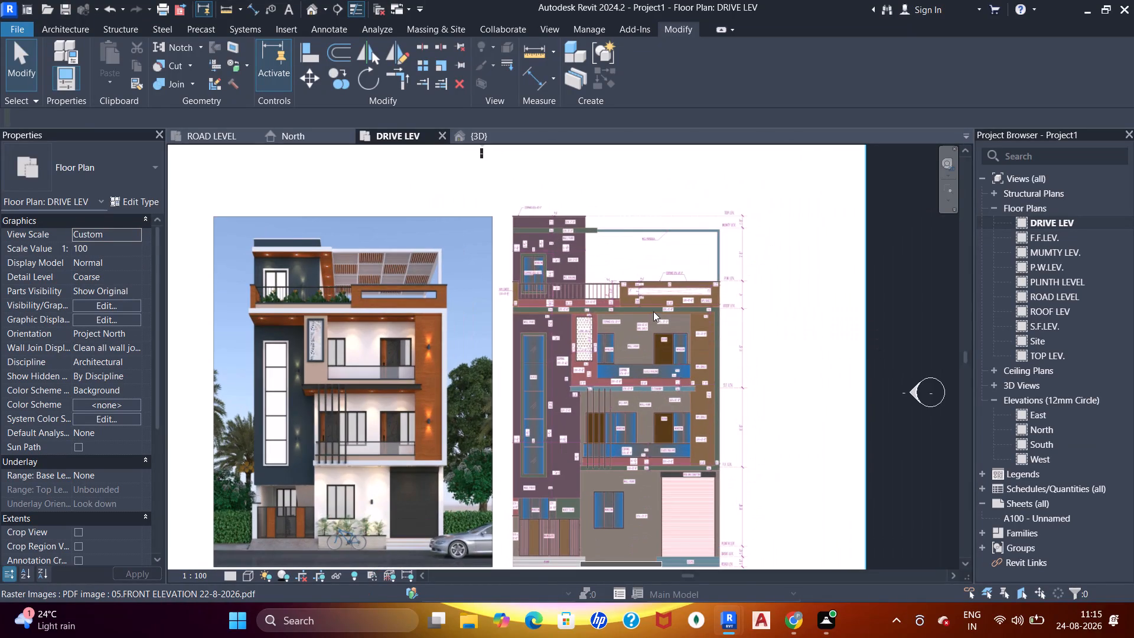
scroll(653, 311, "down", 3)
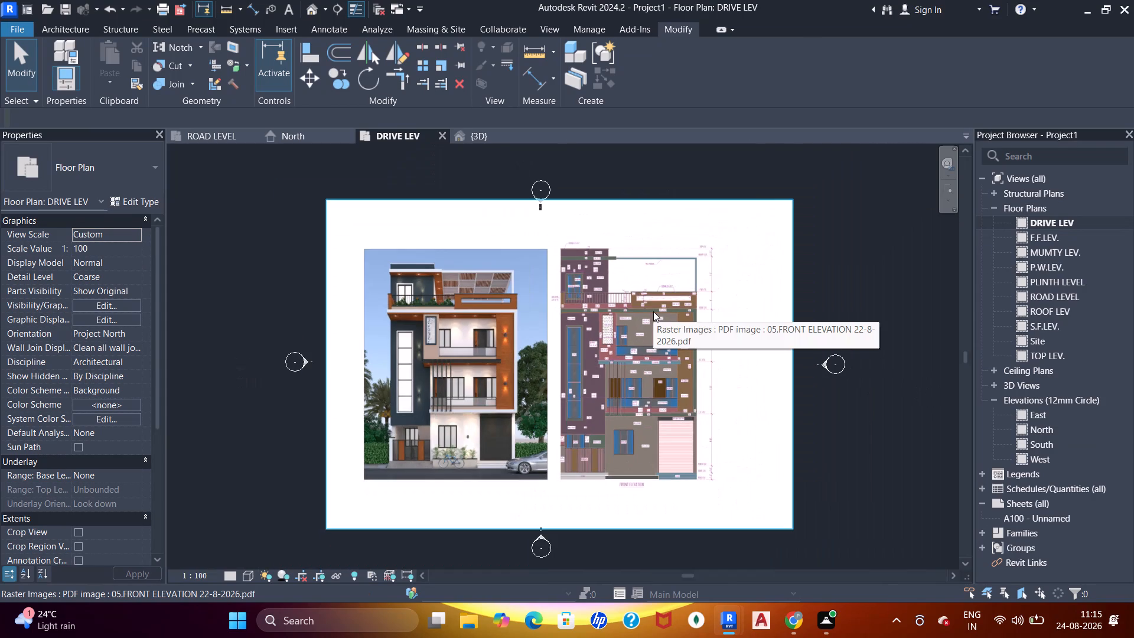
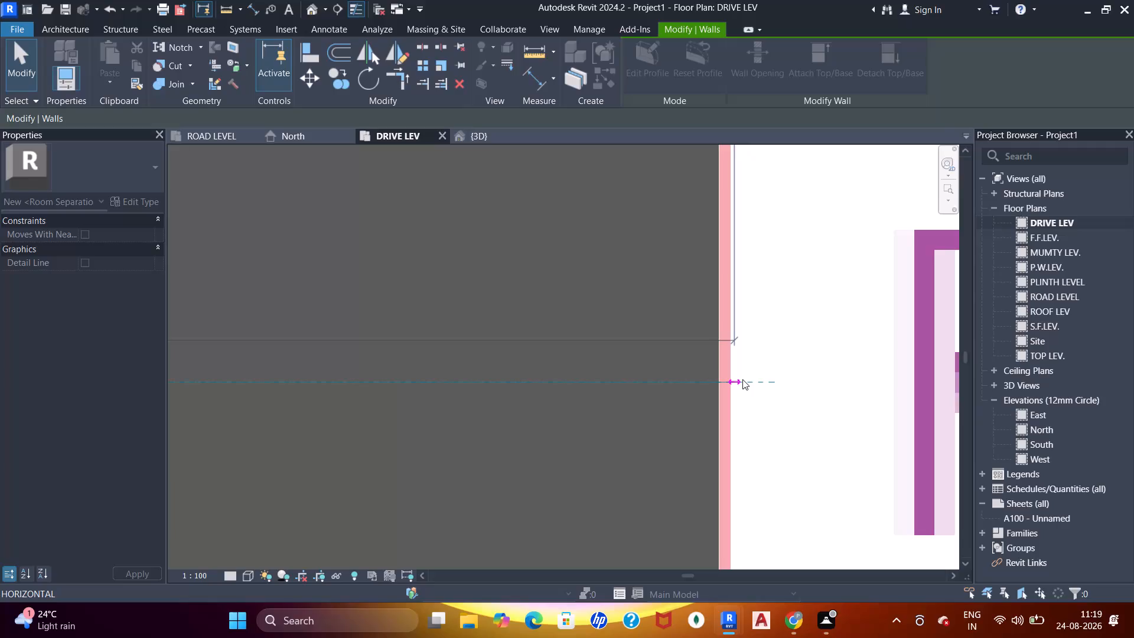
Adjust the right end of the base wall to meet the facade's right edge in the front elevation drawing.
left_click(732, 384)
scroll(730, 383, "up", 9)
left_click_drag(742, 377, 742, 379)
left_click_drag(742, 379, 729, 380)
scroll(728, 380, "down", 20)
scroll(728, 380, "down", 15)
scroll(585, 333, "up", 1)
middle_click(585, 335)
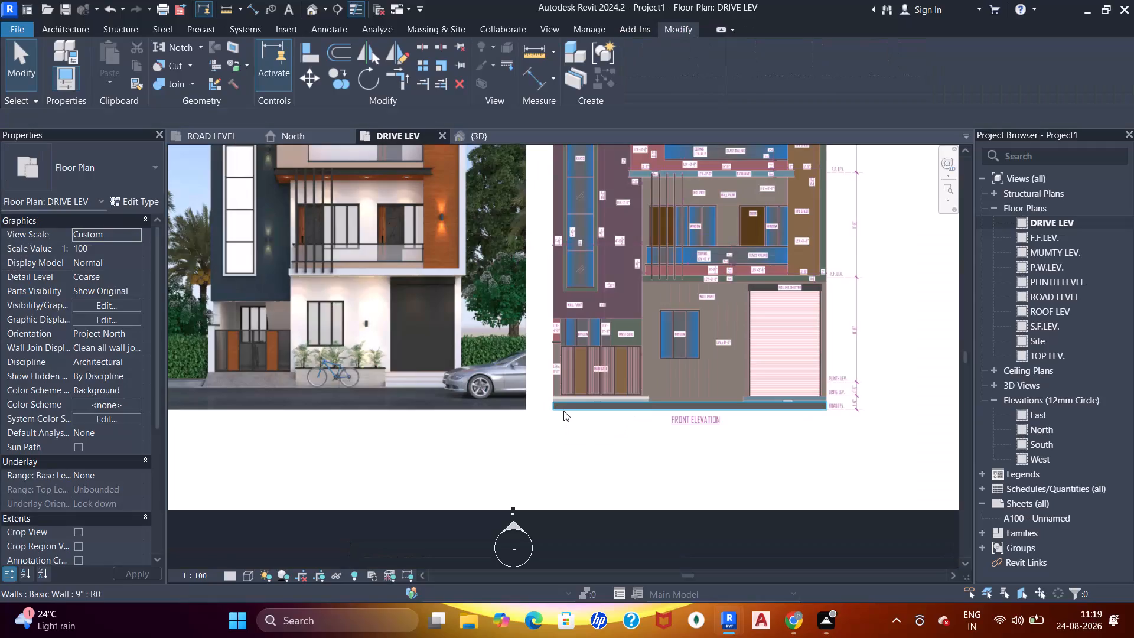
Select the 9" wall along the base of the front elevation and check its extent against the drawing.
left_click(564, 409)
scroll(610, 410, "up", 3)
scroll(610, 410, "down", 3)
middle_click_drag(631, 396, 610, 410)
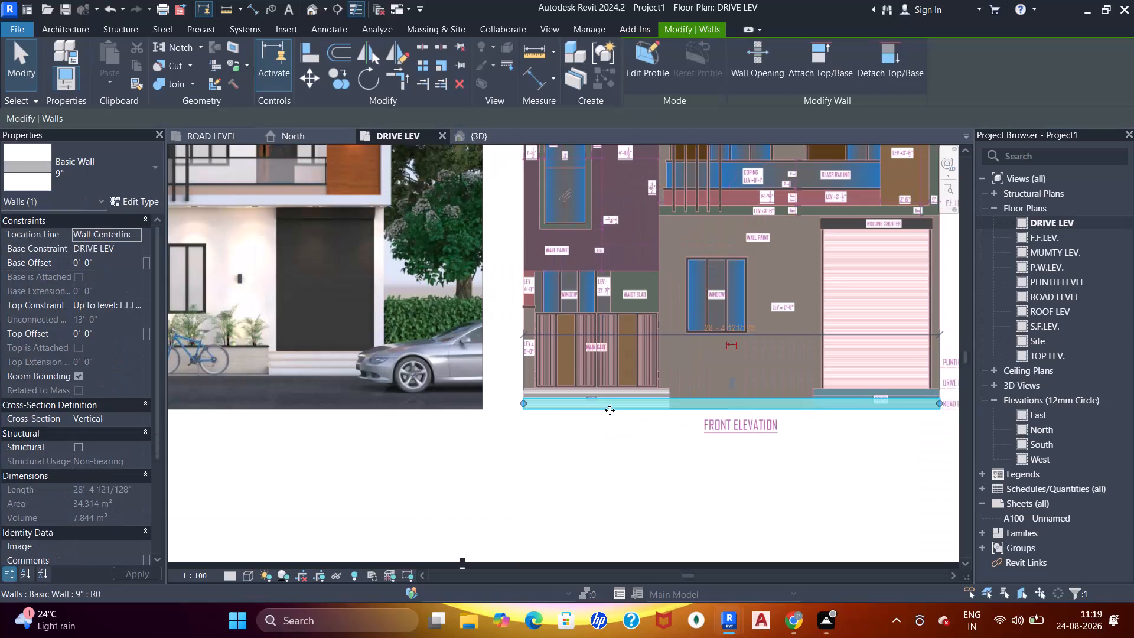
middle_click_drag(610, 410, 588, 444)
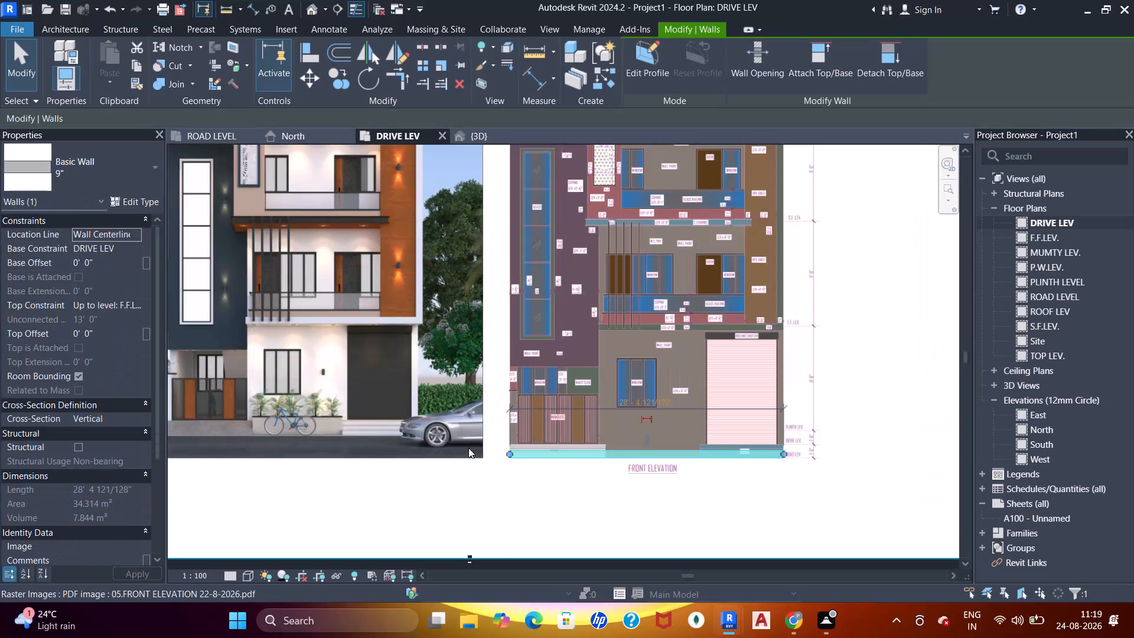
middle_click(573, 381)
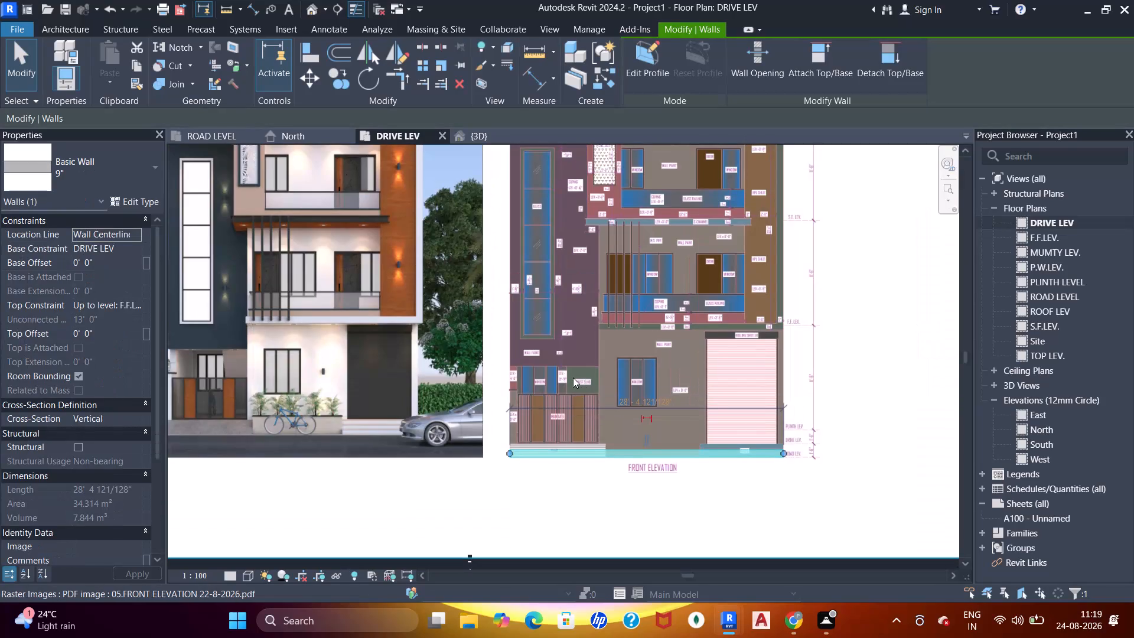
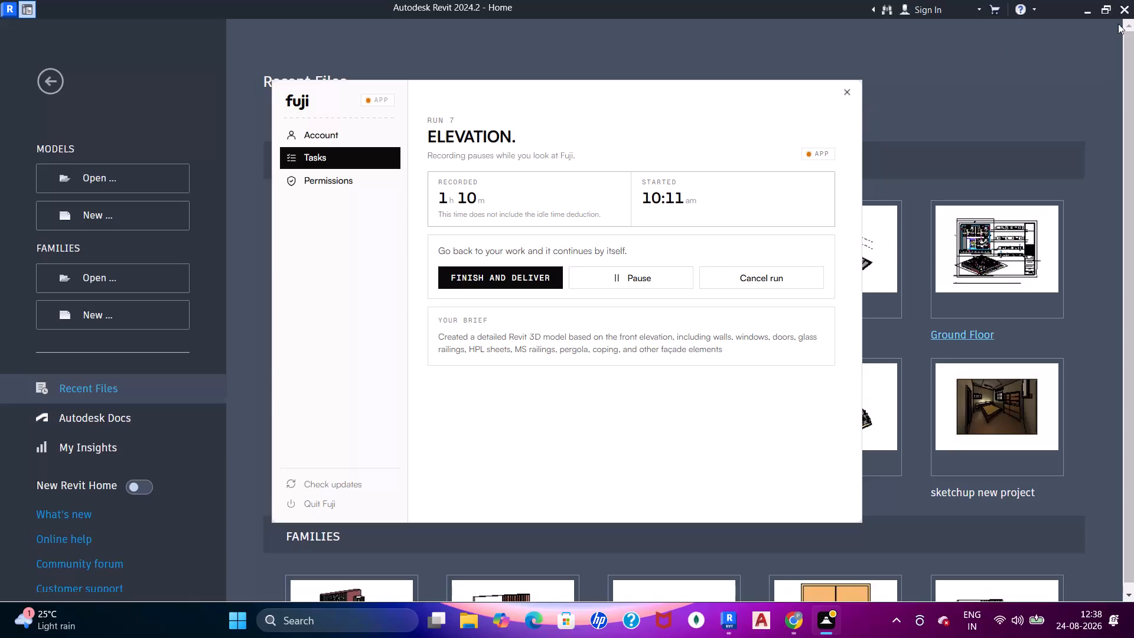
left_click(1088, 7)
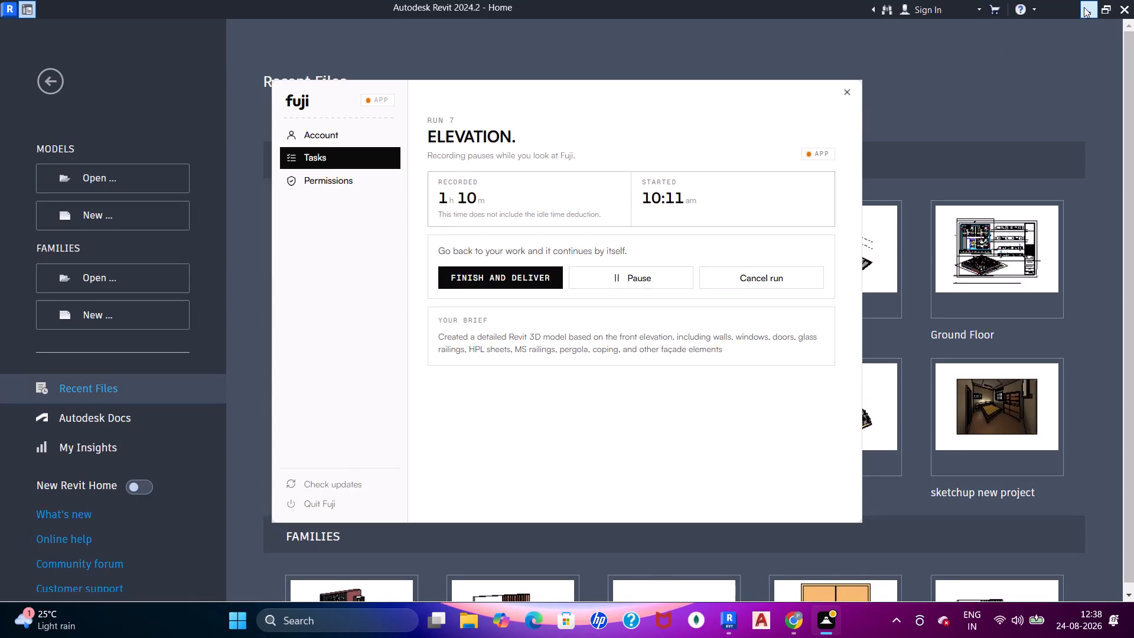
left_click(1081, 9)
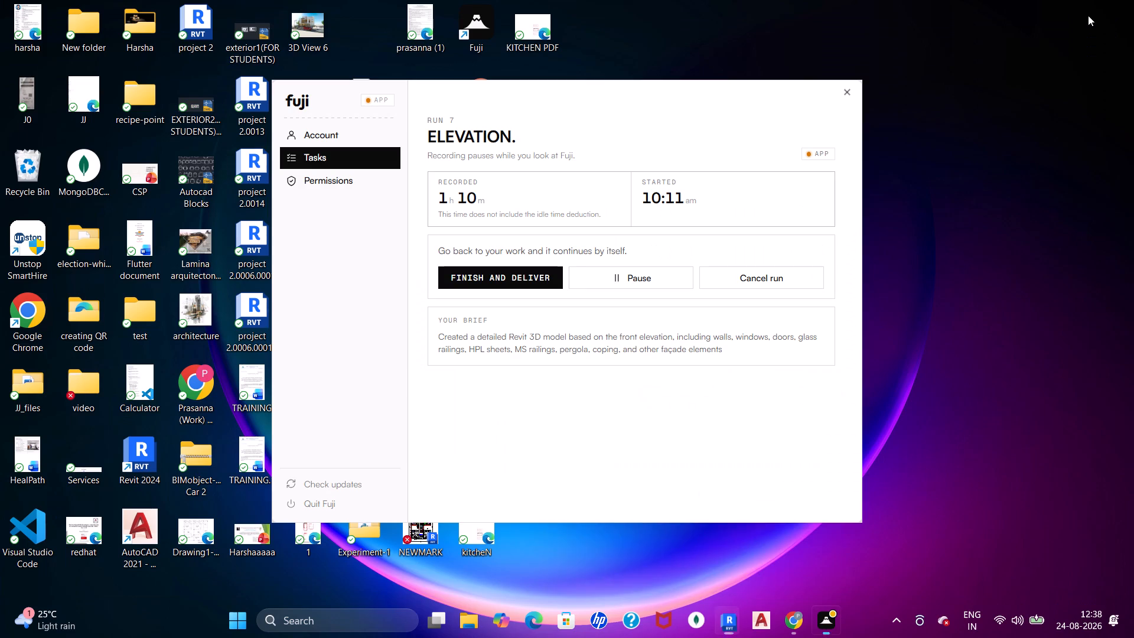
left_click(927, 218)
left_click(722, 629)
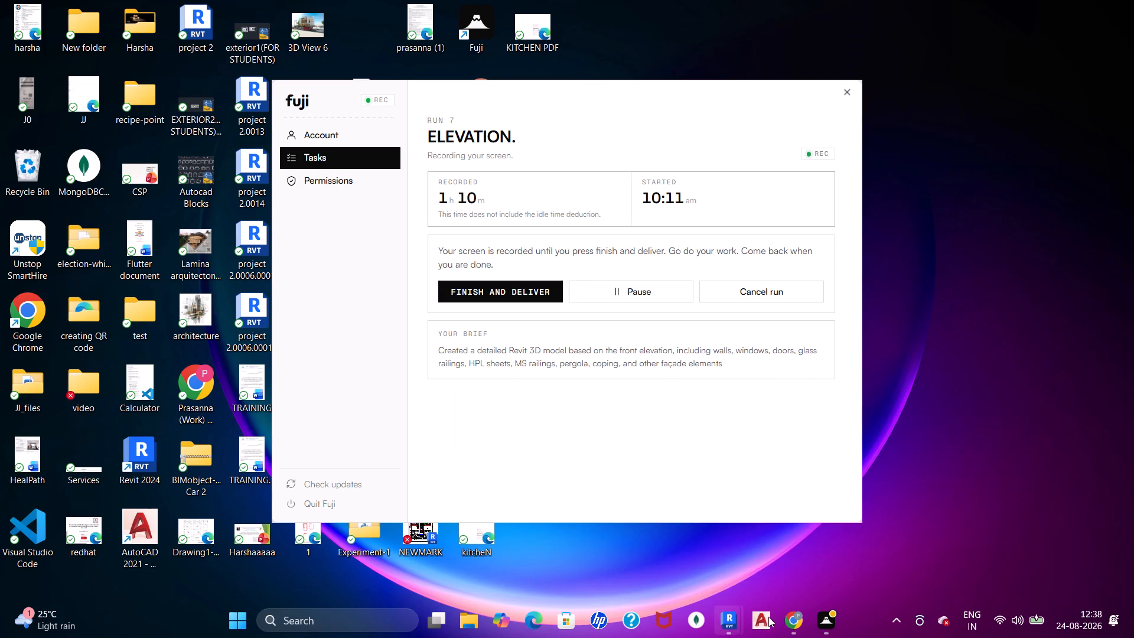
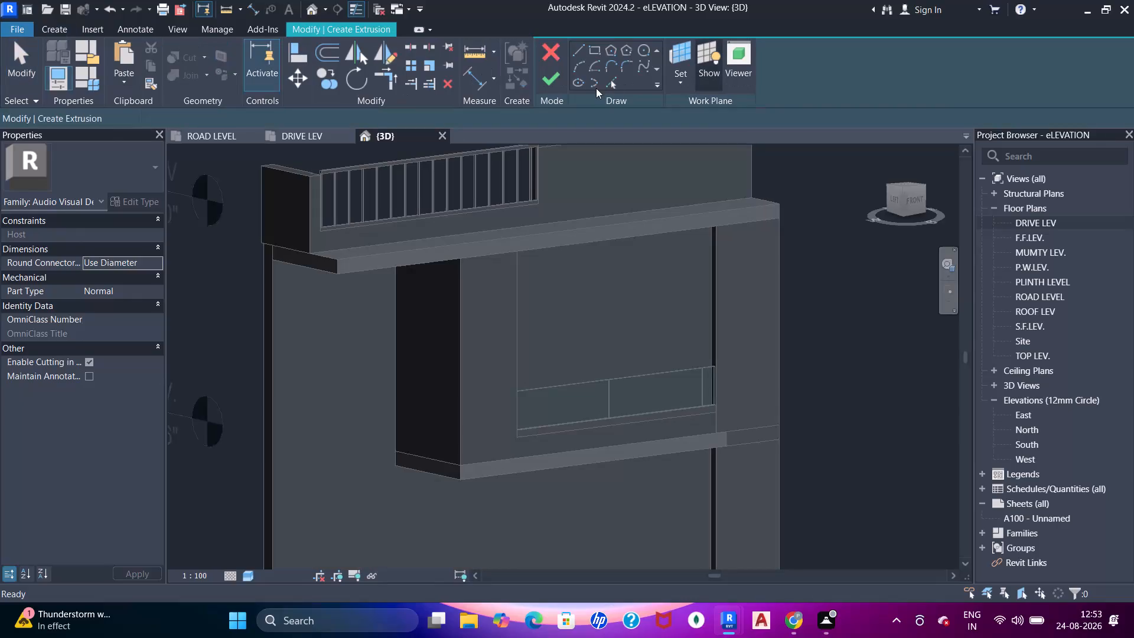
Set the front face of the projecting roof-level slab as the extrusion's work plane and choose the rectangle shape.
left_click(675, 84)
left_click(696, 131)
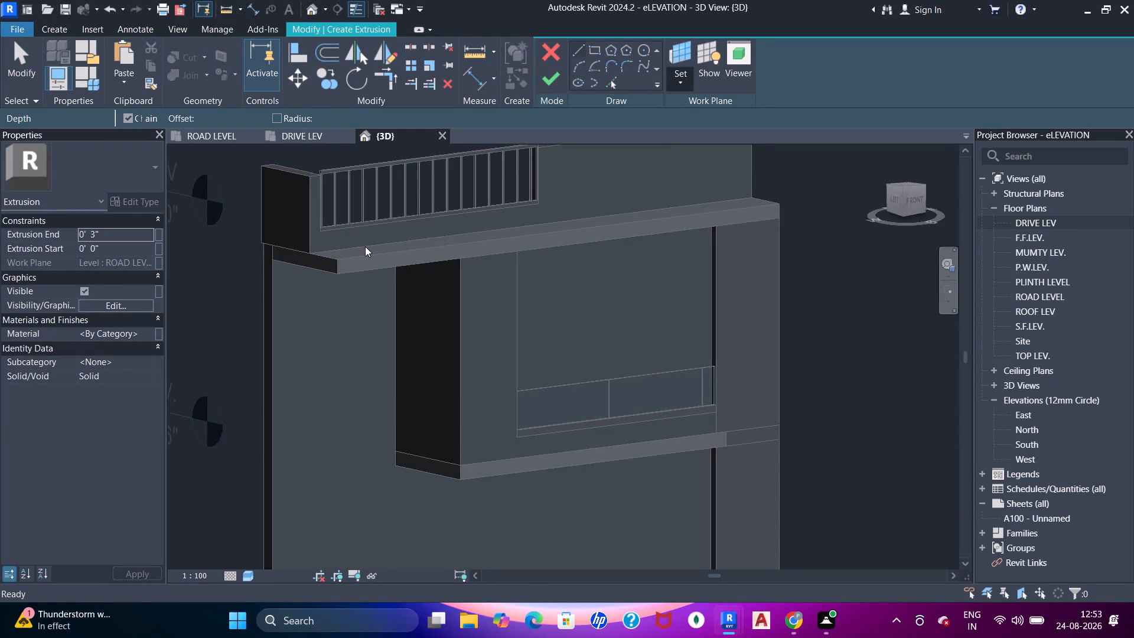
scroll(340, 263, "up", 5)
left_click(361, 272)
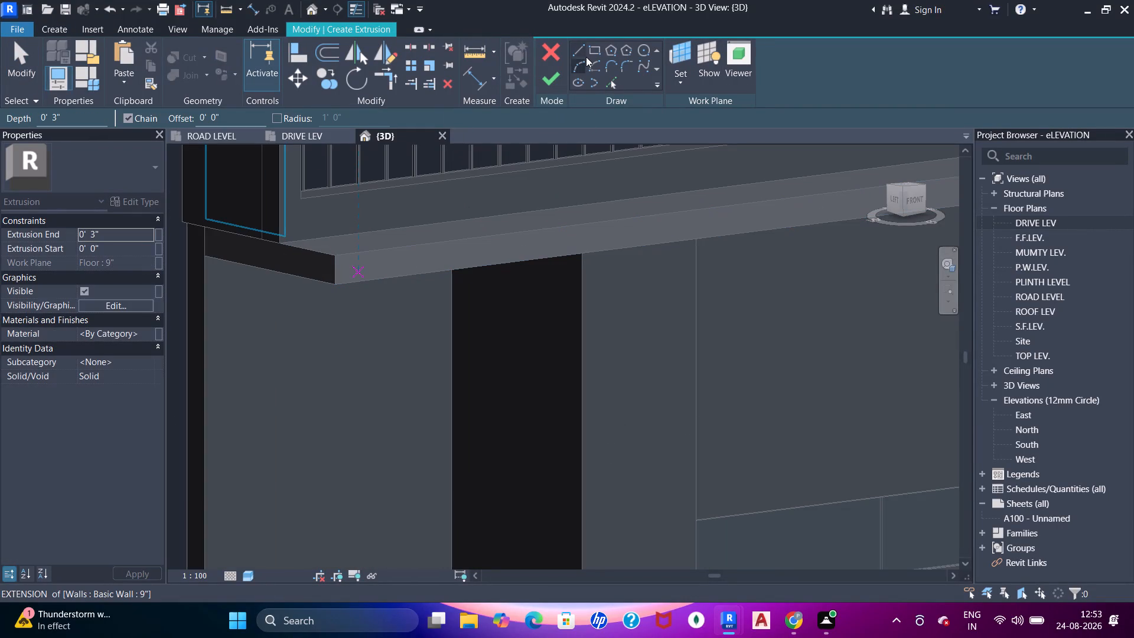
left_click(589, 55)
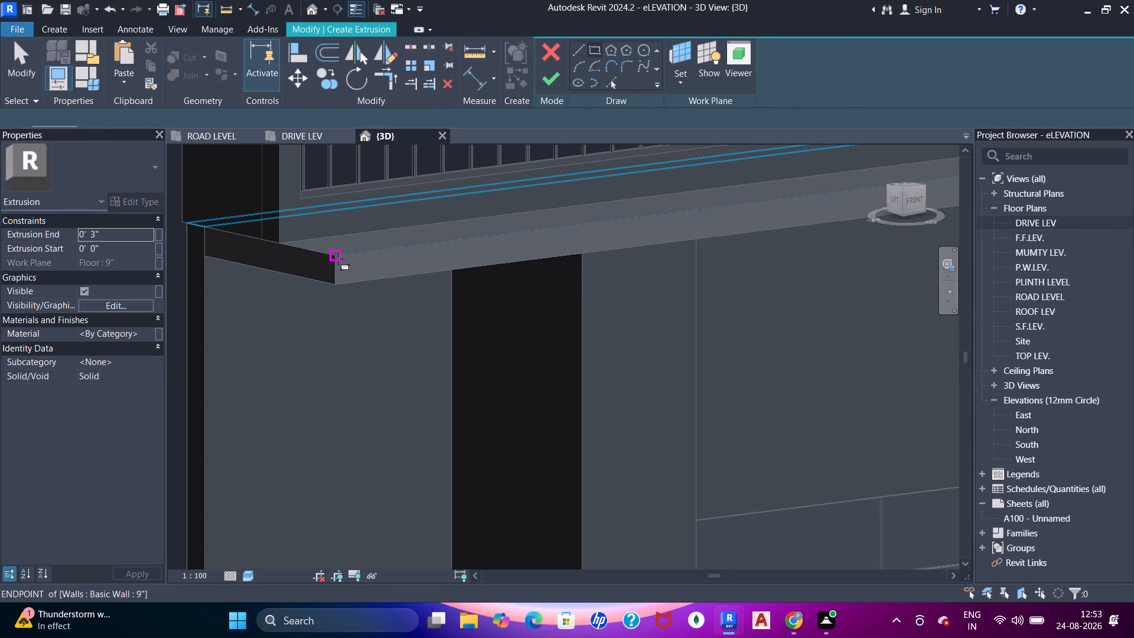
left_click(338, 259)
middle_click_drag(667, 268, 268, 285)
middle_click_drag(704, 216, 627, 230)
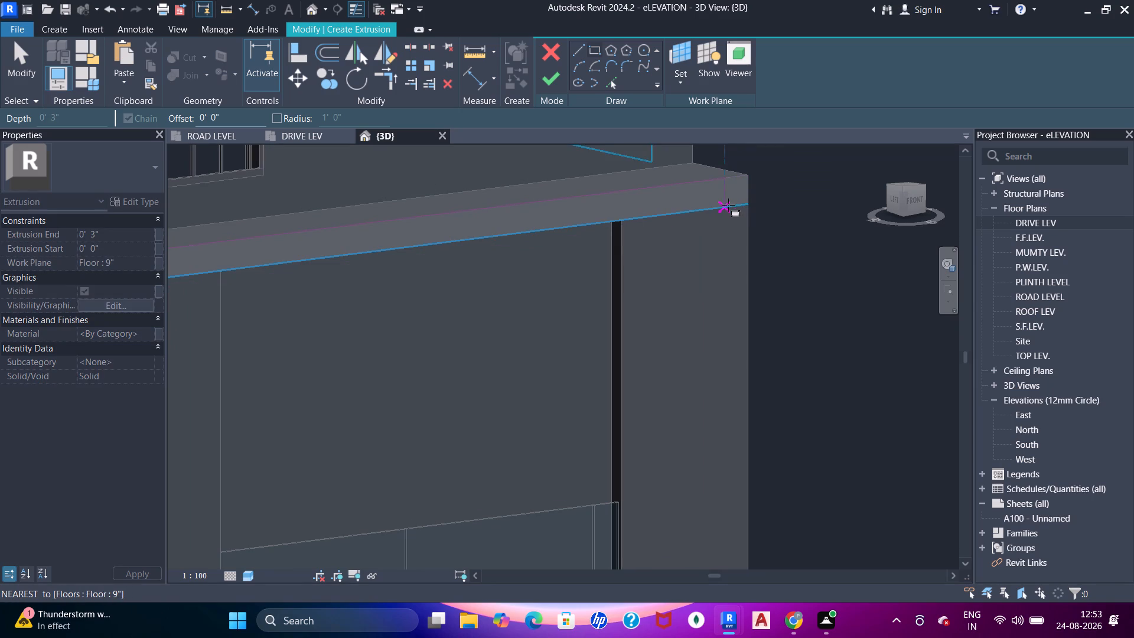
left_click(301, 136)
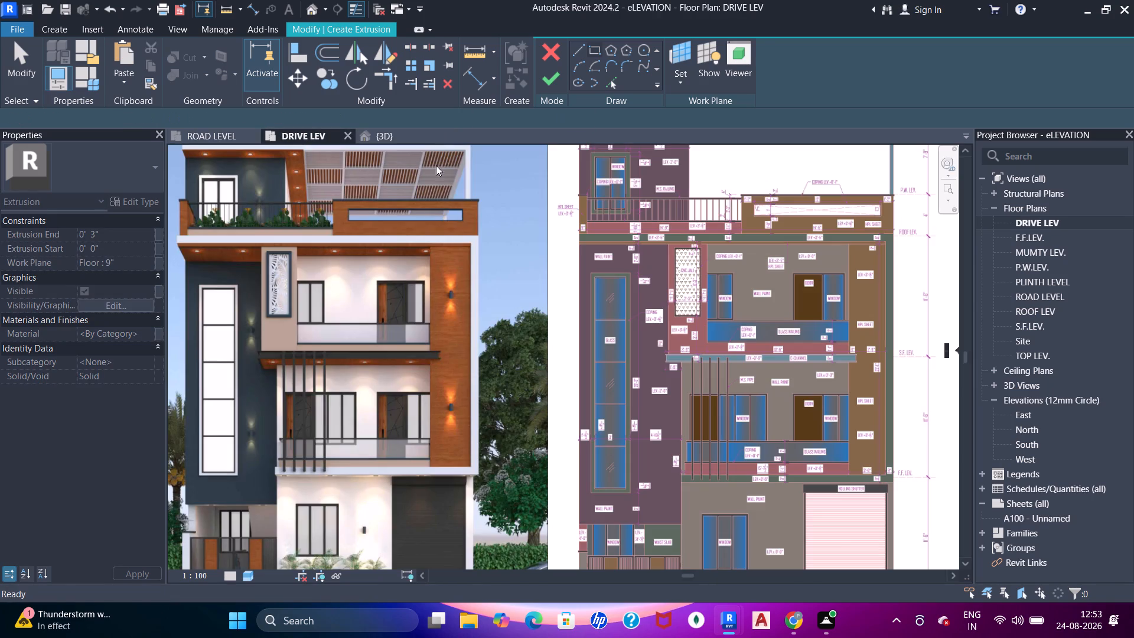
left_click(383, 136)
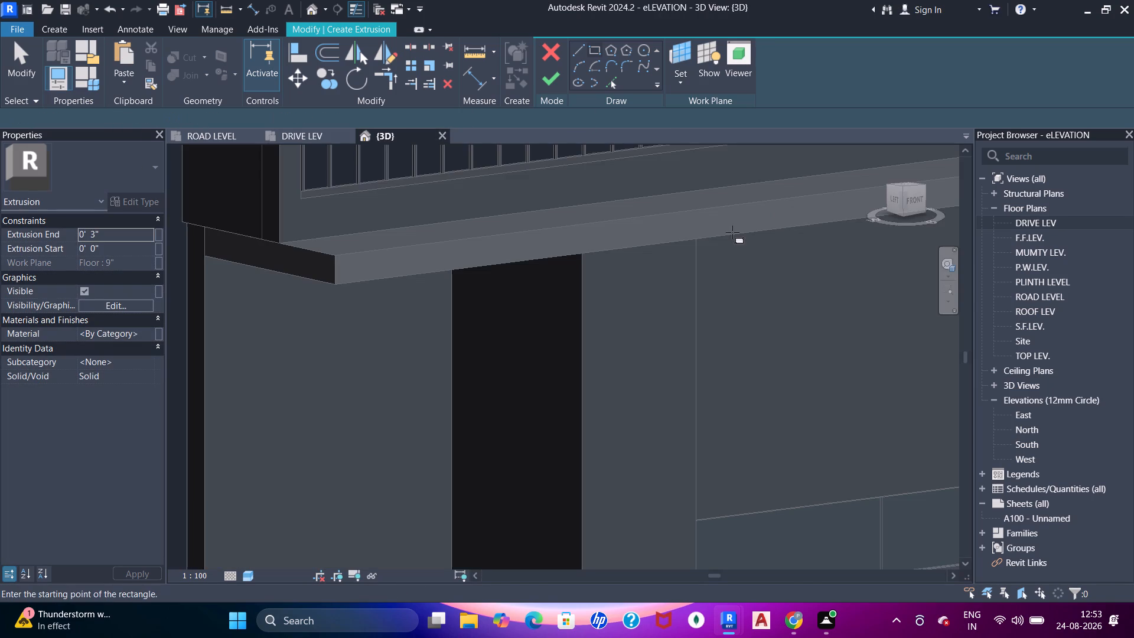
Sketch a rectangle covering the full front edge of the projecting roof-level slab, from corner to opposite corner.
scroll(741, 229, "up", 1)
middle_click_drag(732, 232, 617, 253)
scroll(474, 261, "down", 5)
middle_click_drag(462, 262, 468, 262)
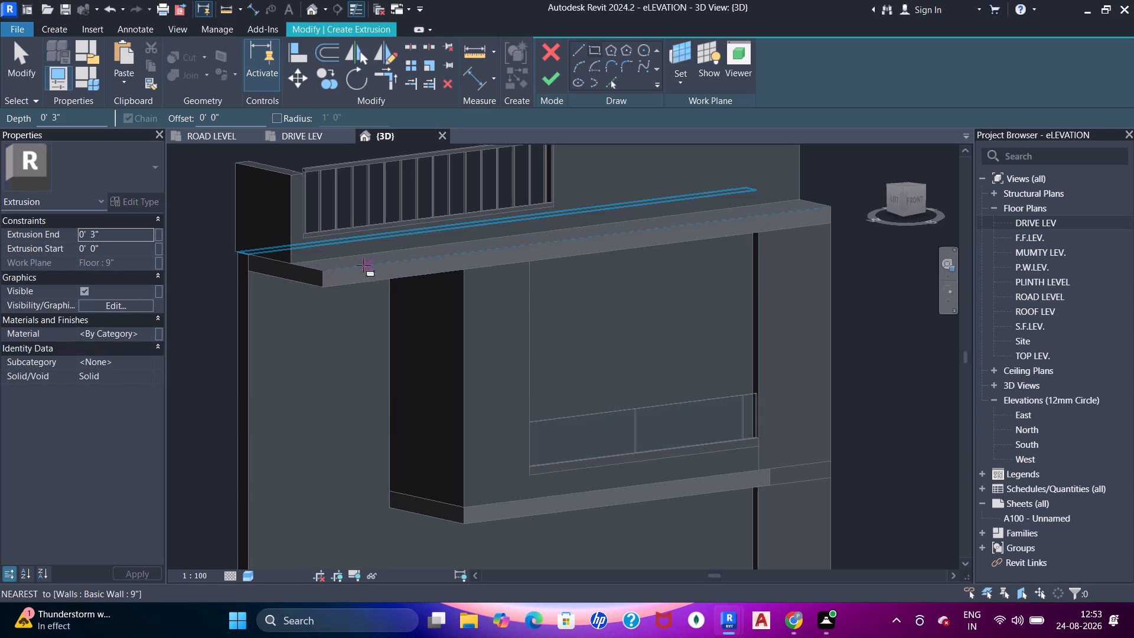
left_click(325, 271)
middle_click_drag(766, 224, 711, 231)
scroll(735, 230, "up", 2)
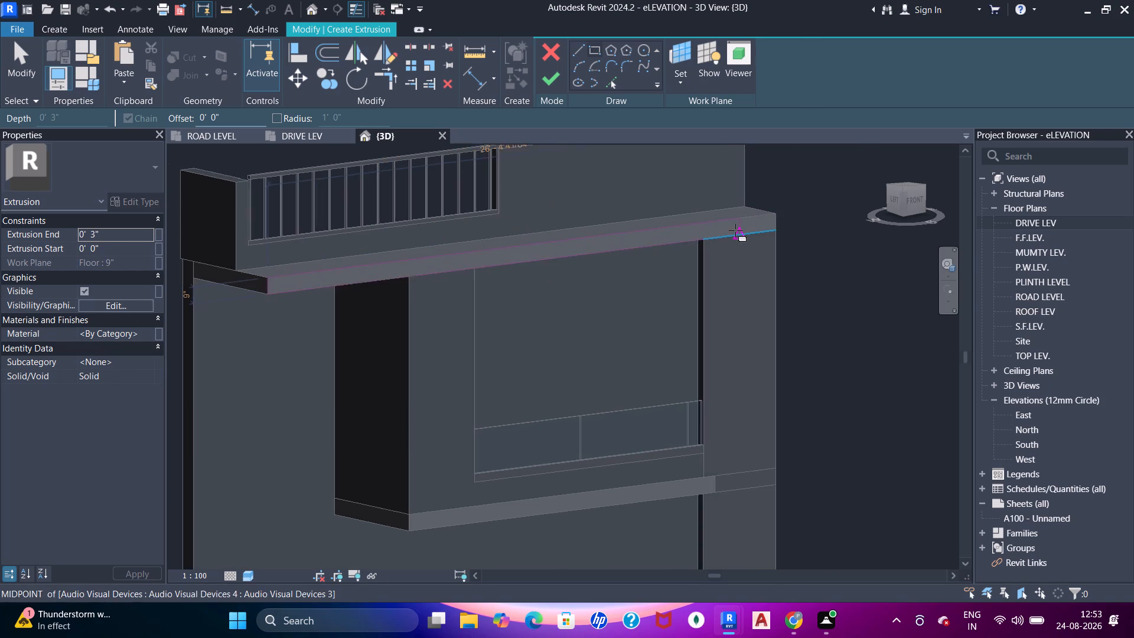
scroll(735, 230, "up", 1)
left_click(798, 228)
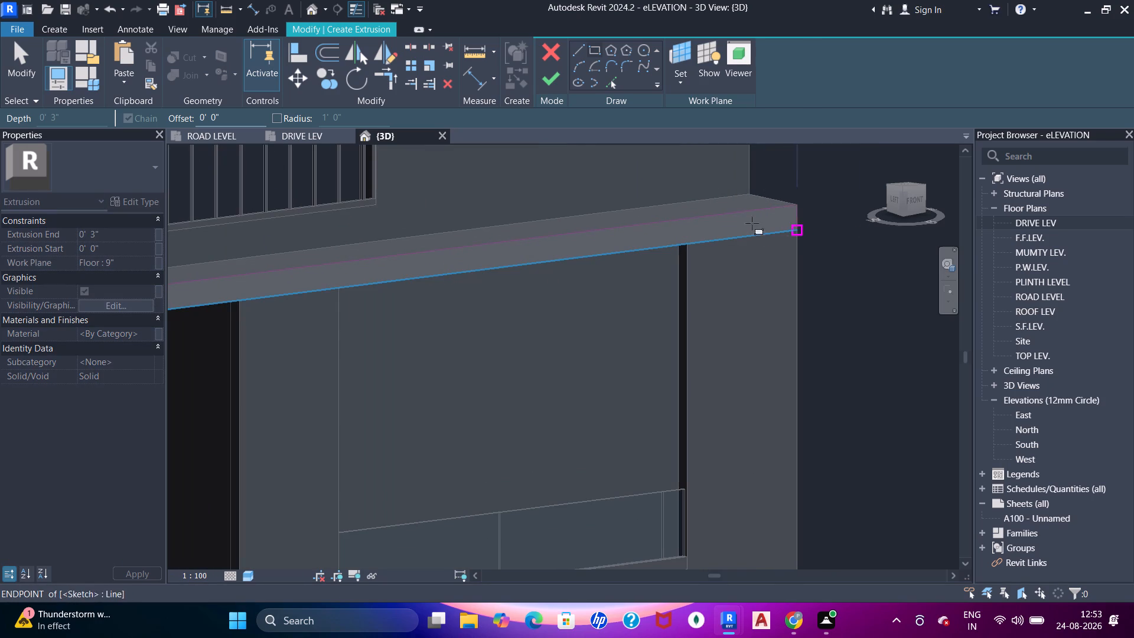
Sketch a narrow vertical rectangle from the roof slab's lower outer corner down to the bottom edge of the side facade panel.
scroll(744, 239, "down", 3)
middle_click_drag(727, 265, 654, 265)
scroll(722, 245, "up", 4)
left_click(692, 232)
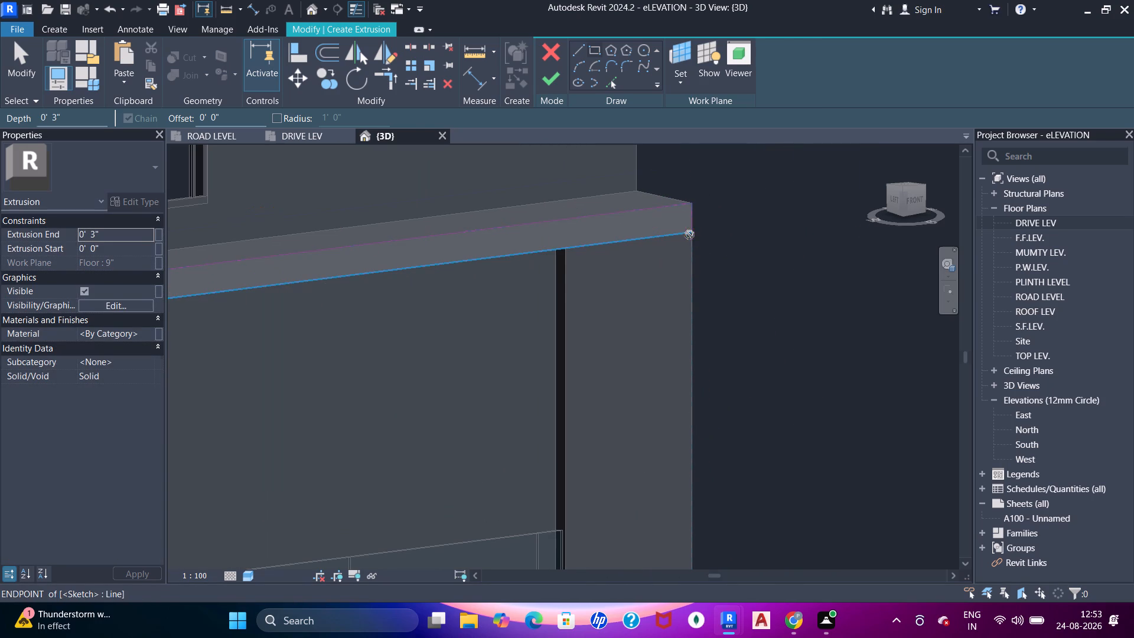
scroll(669, 364, "down", 3)
middle_click_drag(673, 380, 654, 251)
scroll(654, 315, "down", 2)
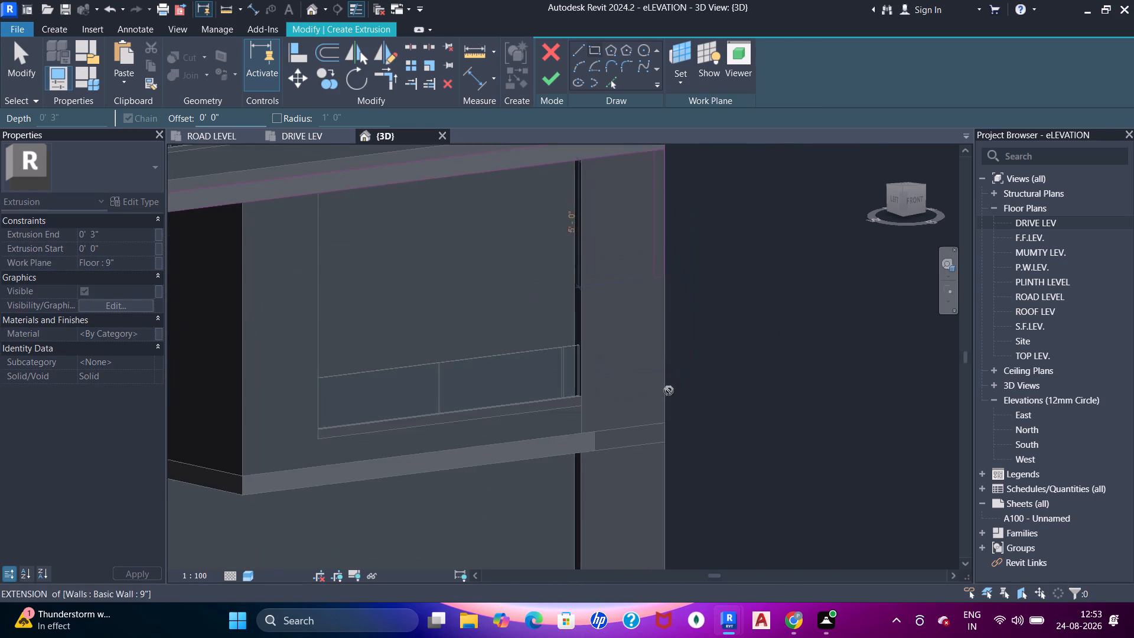
middle_click_drag(669, 390, 644, 264)
middle_click_drag(627, 350, 627, 258)
scroll(620, 330, "up", 3)
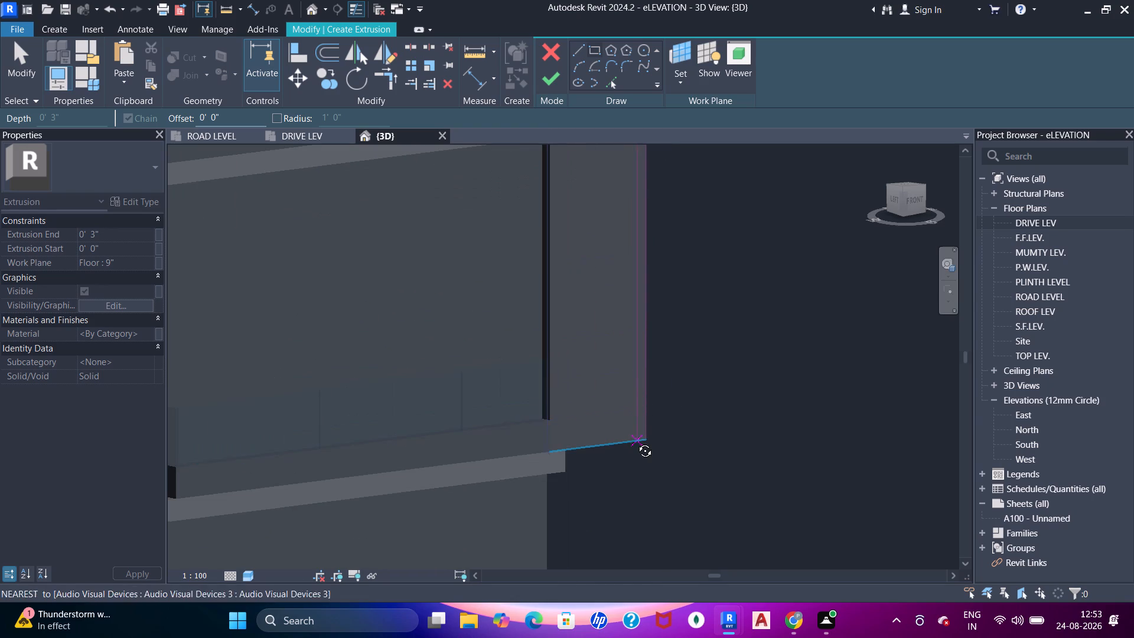
scroll(636, 442, "up", 1, "shift")
middle_click_drag(636, 442, 580, 372, "shift")
scroll(608, 416, "up", 4)
middle_click_drag(663, 416, 633, 491, "shift")
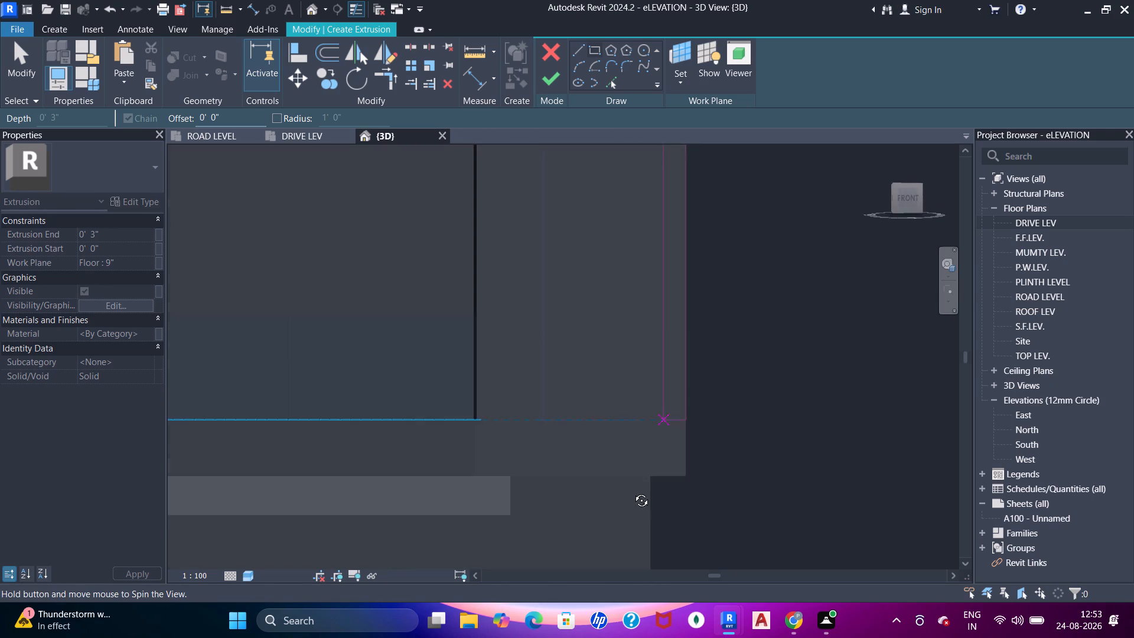
middle_click_drag(633, 491, 629, 481, "shift")
scroll(649, 421, "up", 3)
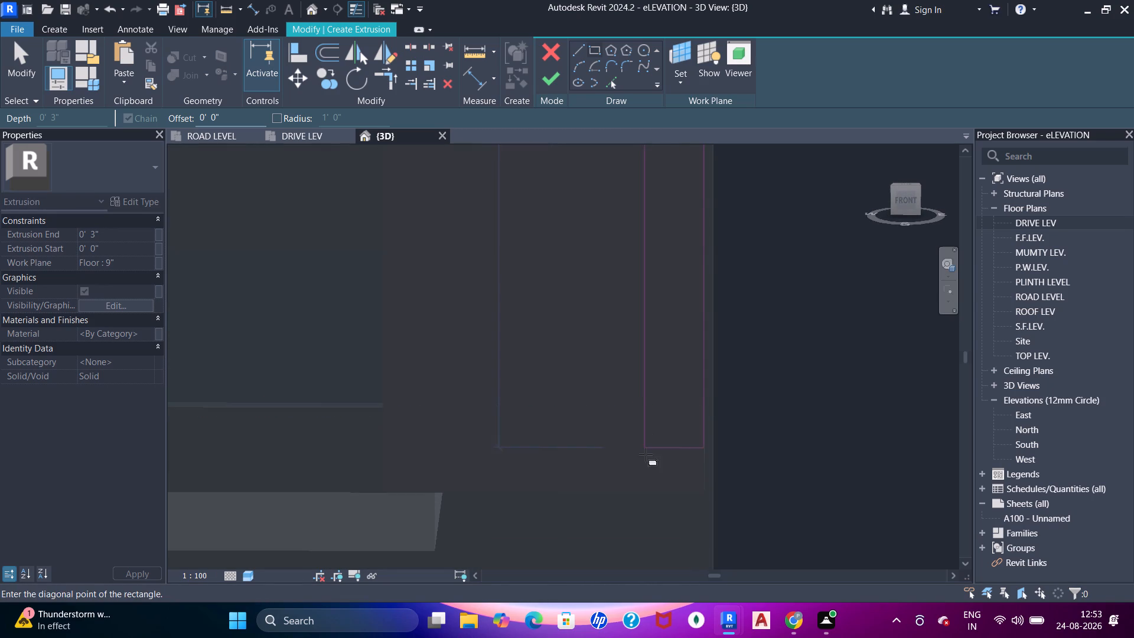
left_click(650, 495)
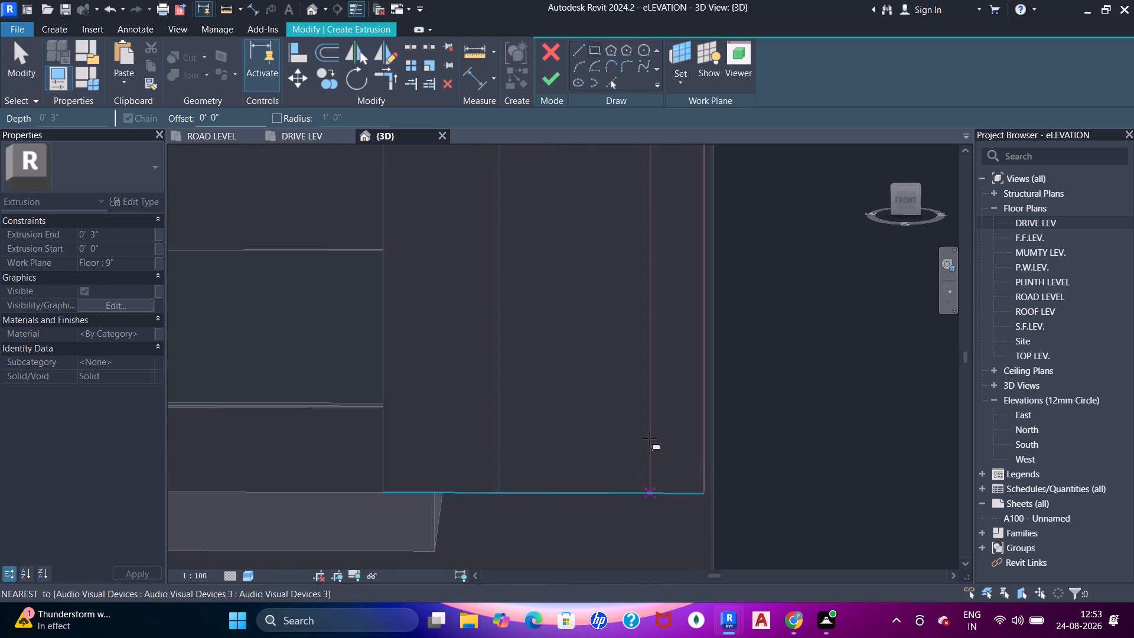
scroll(649, 438, "down", 11)
key("Escape")
key("Escape")
key("Escape")
key("Escape")
scroll(598, 383, "down", 4)
middle_click_drag(586, 395, 664, 412, "shift")
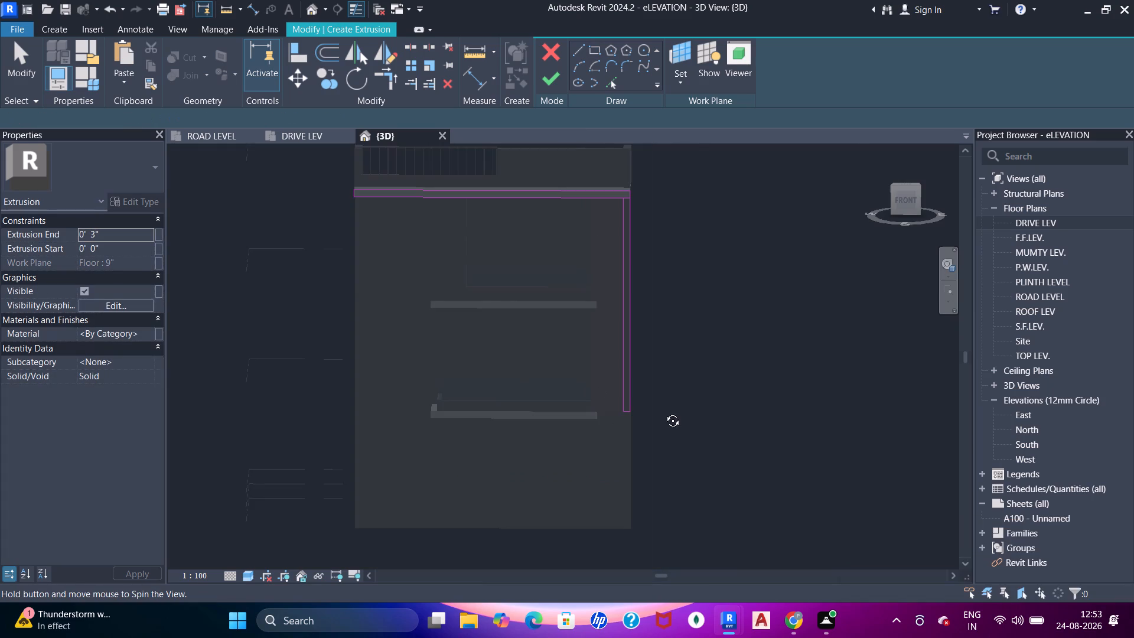
middle_click_drag(664, 412, 631, 399, "shift")
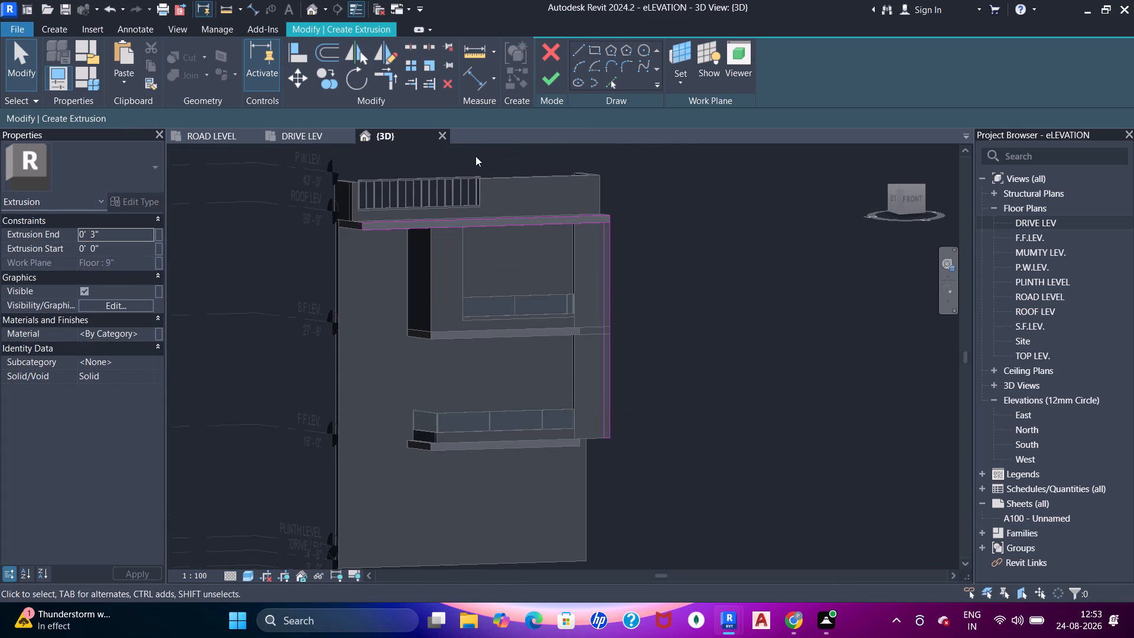
Check the elevation reference, then sketch a rectangle about 20' 4" long along the first-floor slab edge to the vertical strip's outer edge.
left_click(283, 135)
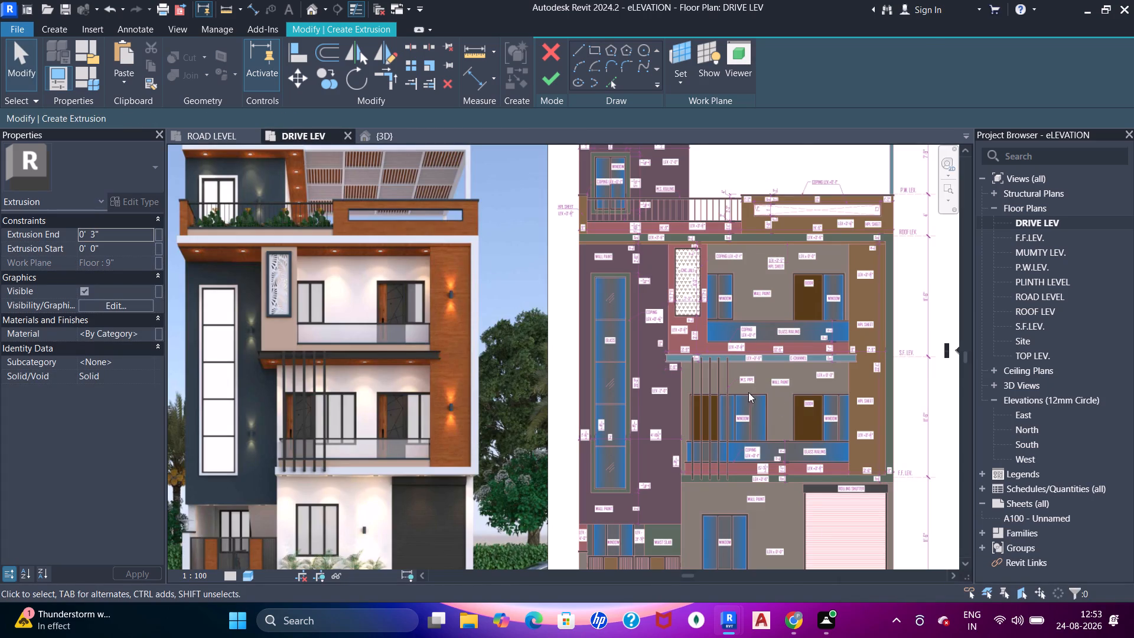
scroll(814, 478, "up", 1)
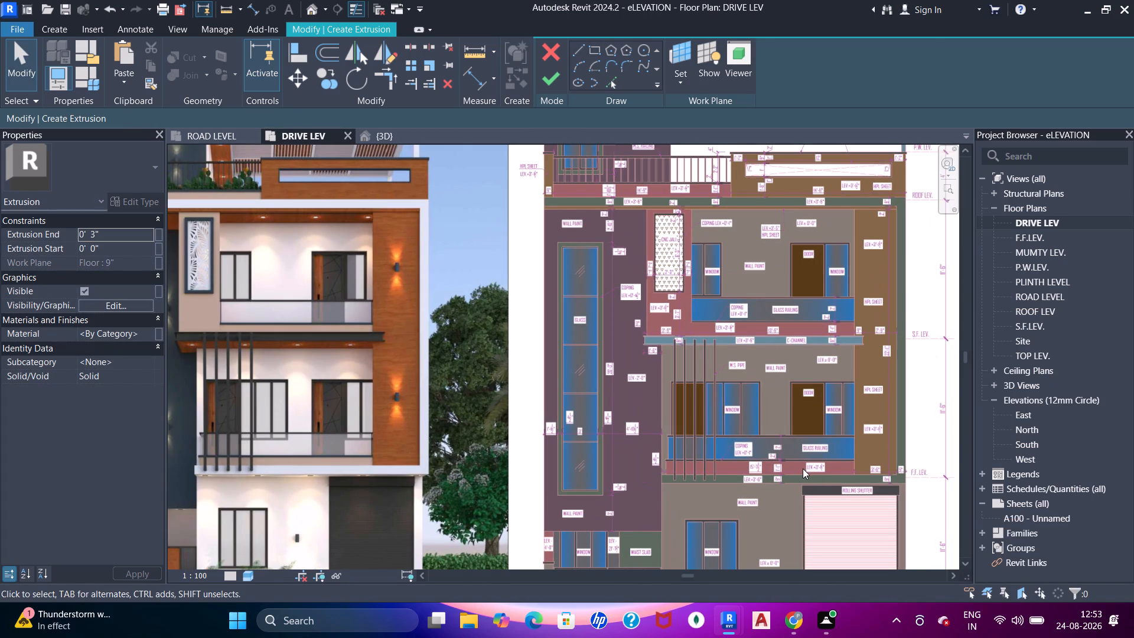
middle_click_drag(803, 468, 809, 450)
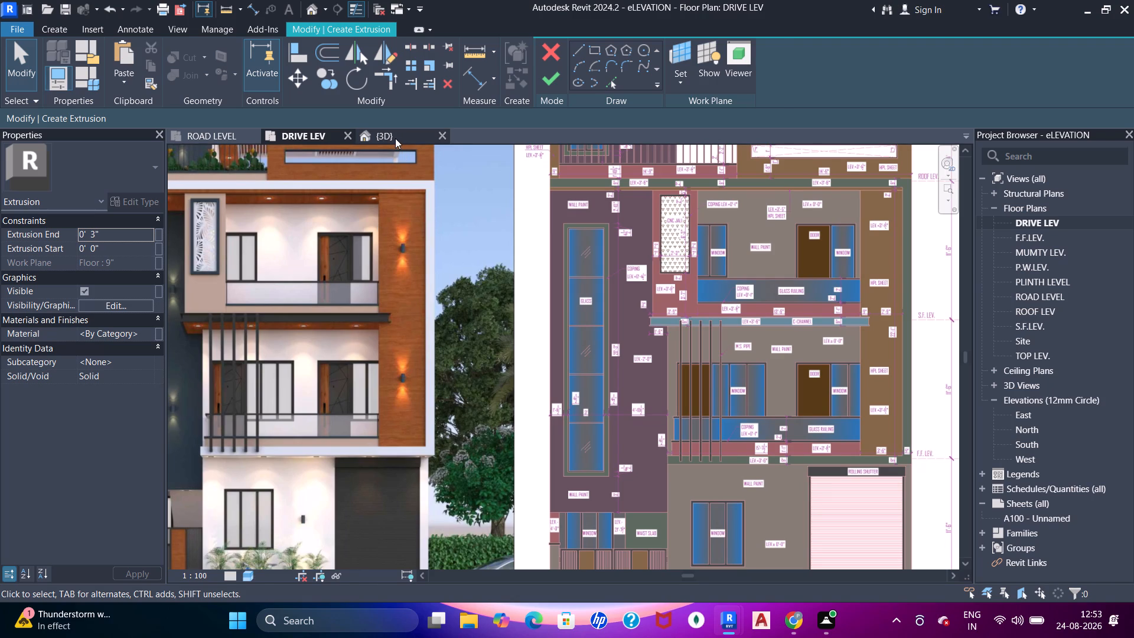
left_click(395, 138)
middle_click_drag(614, 455, 602, 458, "shift")
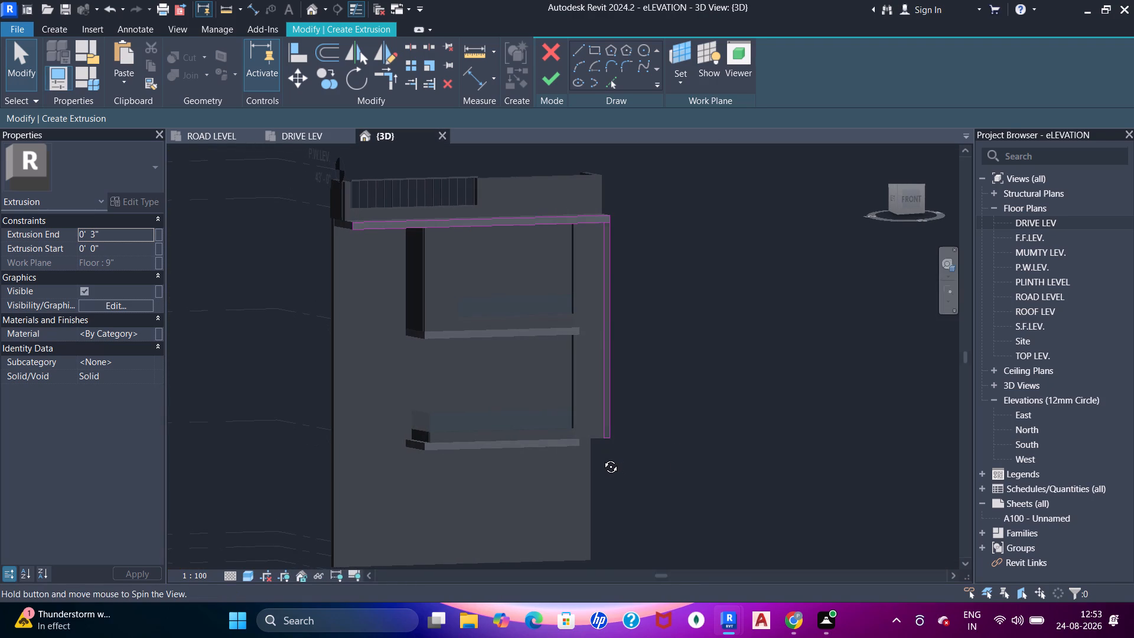
middle_click_drag(602, 458, 631, 363, "shift")
middle_click_drag(620, 386, 545, 401, "shift")
middle_click_drag(498, 360, 547, 359, "shift")
scroll(551, 344, "up", 3)
middle_click_drag(542, 346, 570, 356, "shift")
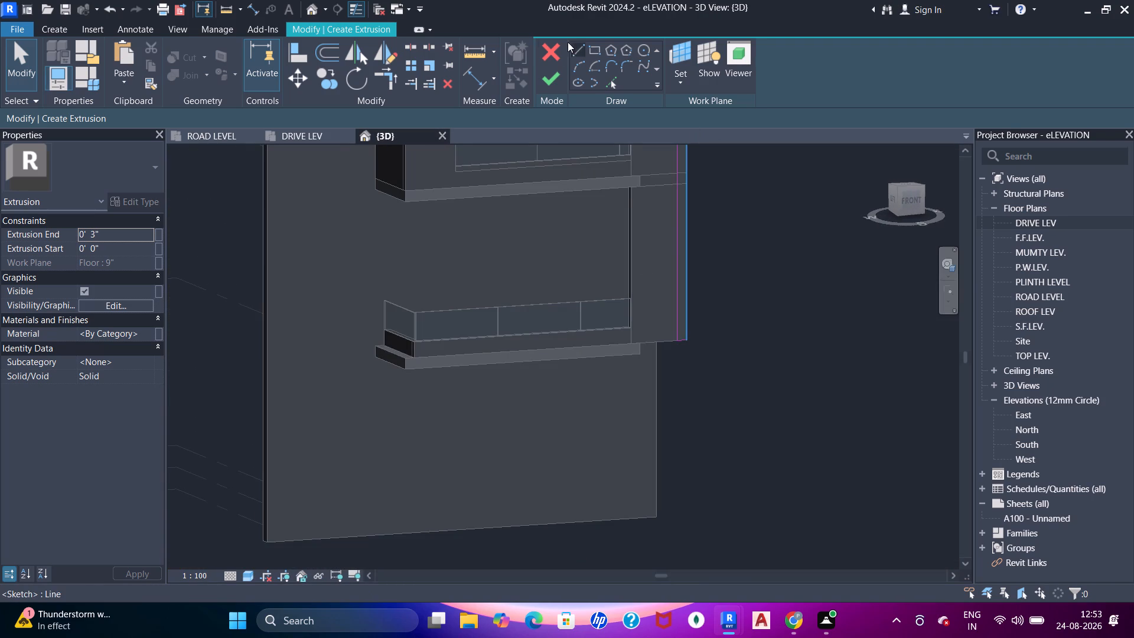
left_click(594, 50)
left_click(405, 358)
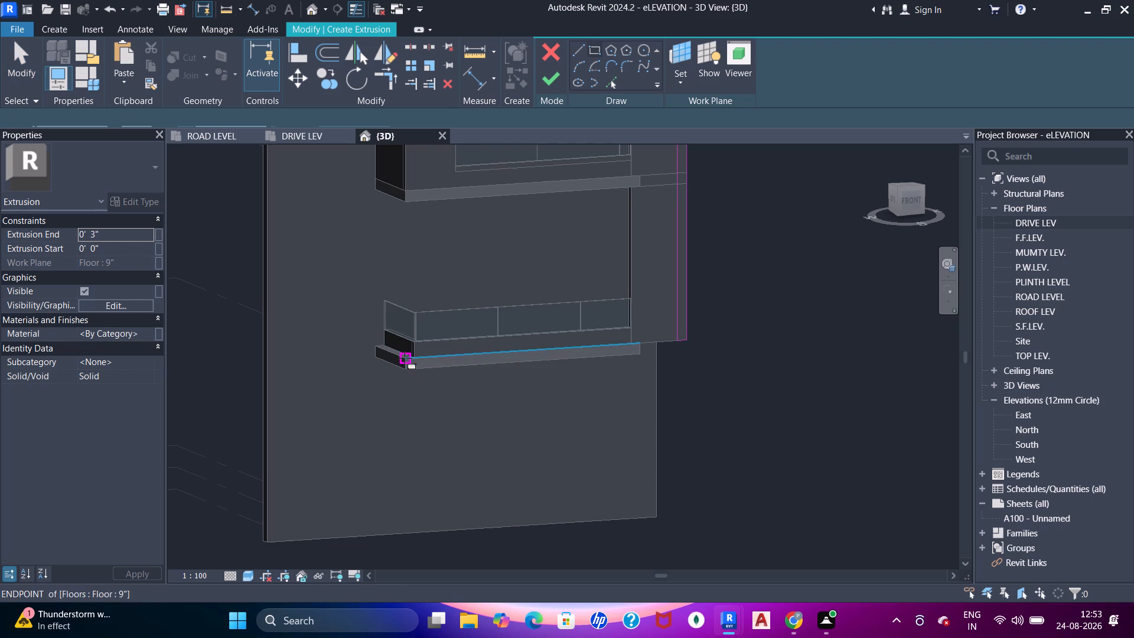
scroll(685, 350, "up", 6)
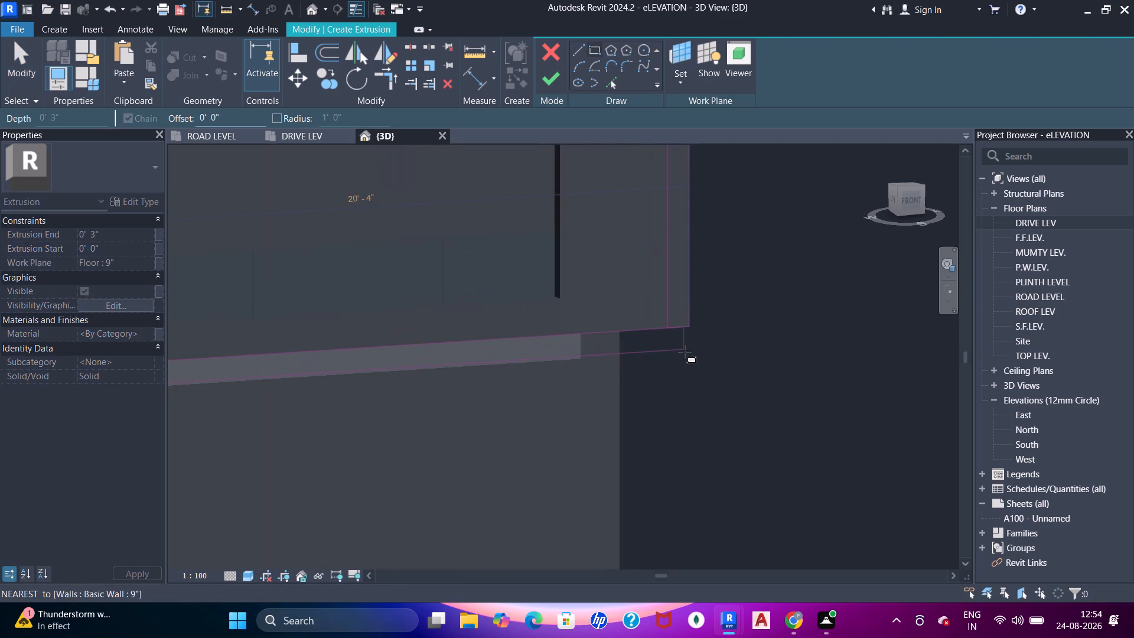
left_click(685, 351)
middle_click_drag(657, 365, 611, 350, "shift")
key("Escape")
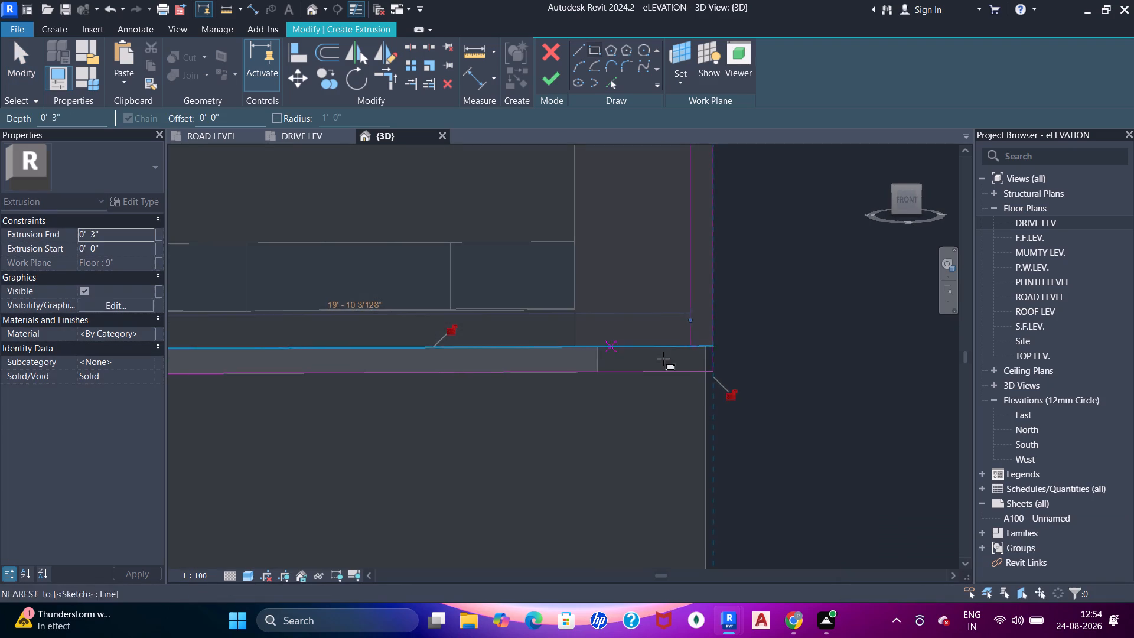
key("Escape")
key("Escape")
key("Escape")
Trim the first-floor rectangle's top line to the vertical strip's inner line and delete the leftover segment at their corner.
scroll(685, 360, "down", 1)
middle_click_drag(683, 346, 674, 385)
key("Escape")
key("Escape")
key("y")
type("TRR")
scroll(686, 389, "up", 4)
left_click(670, 389)
left_click(680, 375)
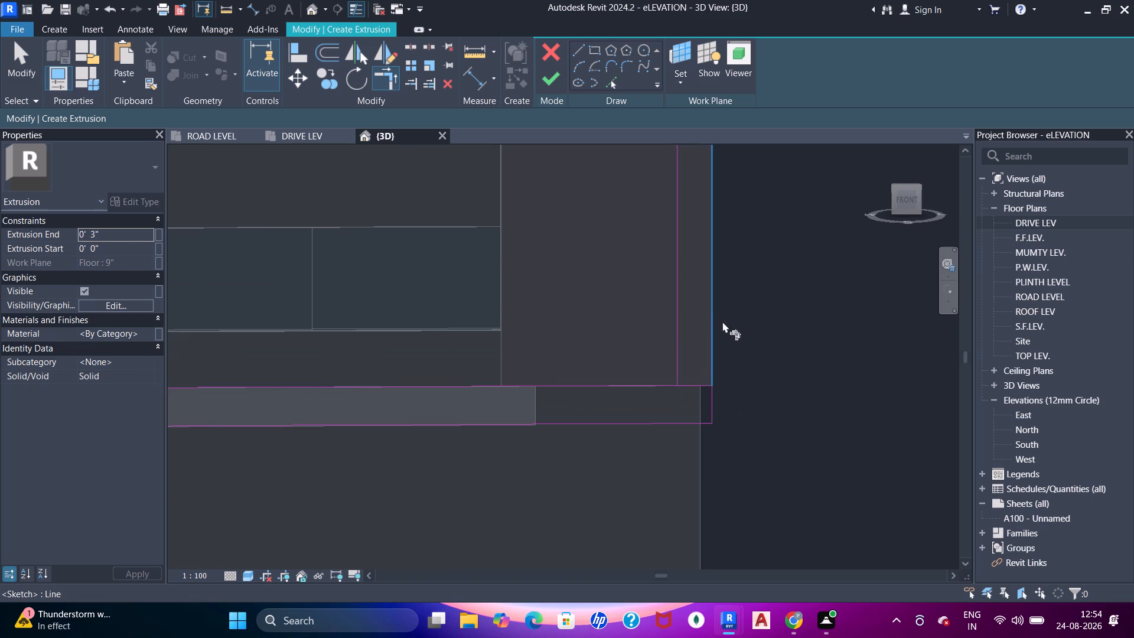
scroll(715, 302, "down", 3)
left_click(682, 357)
left_click(693, 342)
key("Escape")
key("Escape")
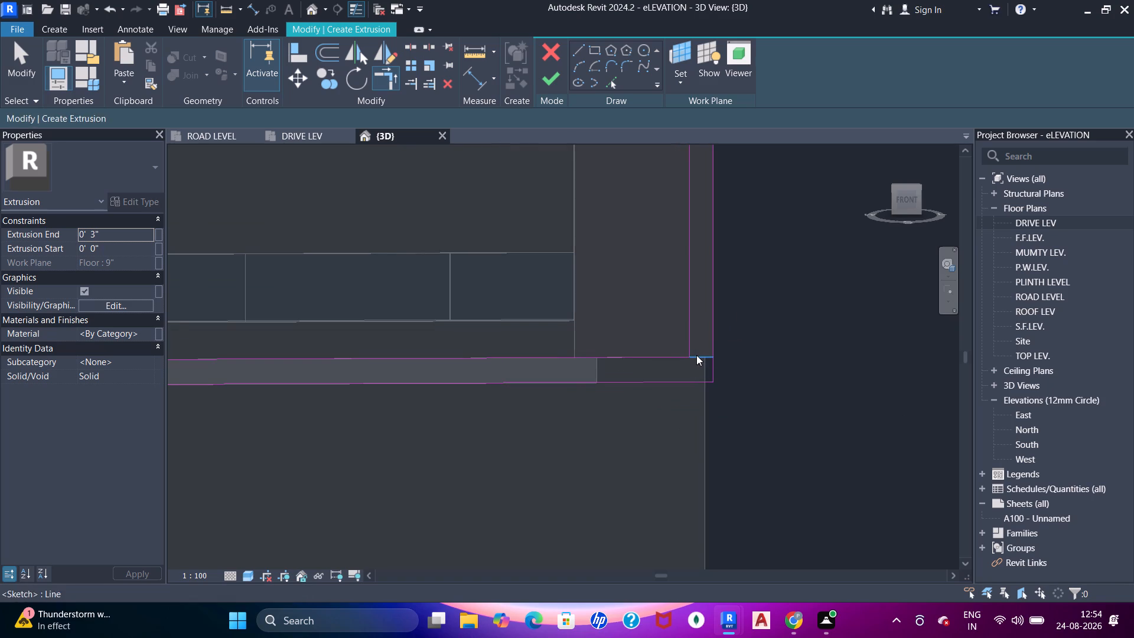
left_click(696, 355)
key("Delete")
Trim the roof-slab rectangle's lower line to the vertical strip's inner line and delete the leftover segment at their corner.
scroll(711, 364, "down", 4)
middle_click_drag(632, 353, 632, 378)
scroll(611, 388, "up", 5)
middle_click_drag(636, 411, 633, 331, "shift")
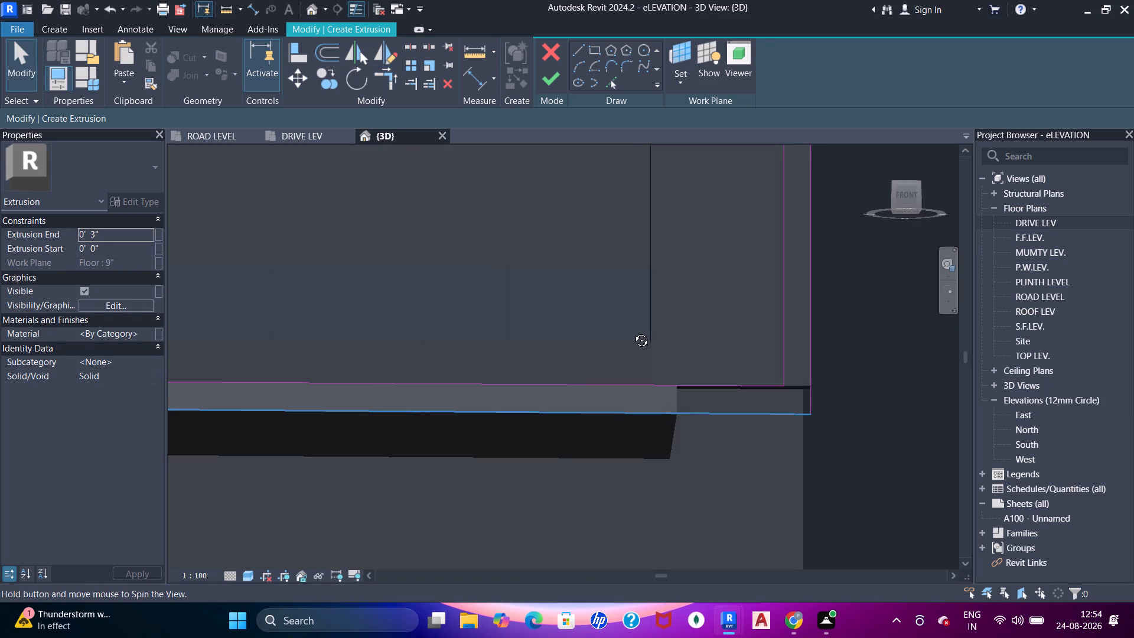
middle_click_drag(633, 331, 628, 362, "shift")
middle_click_drag(666, 333, 682, 408, "shift")
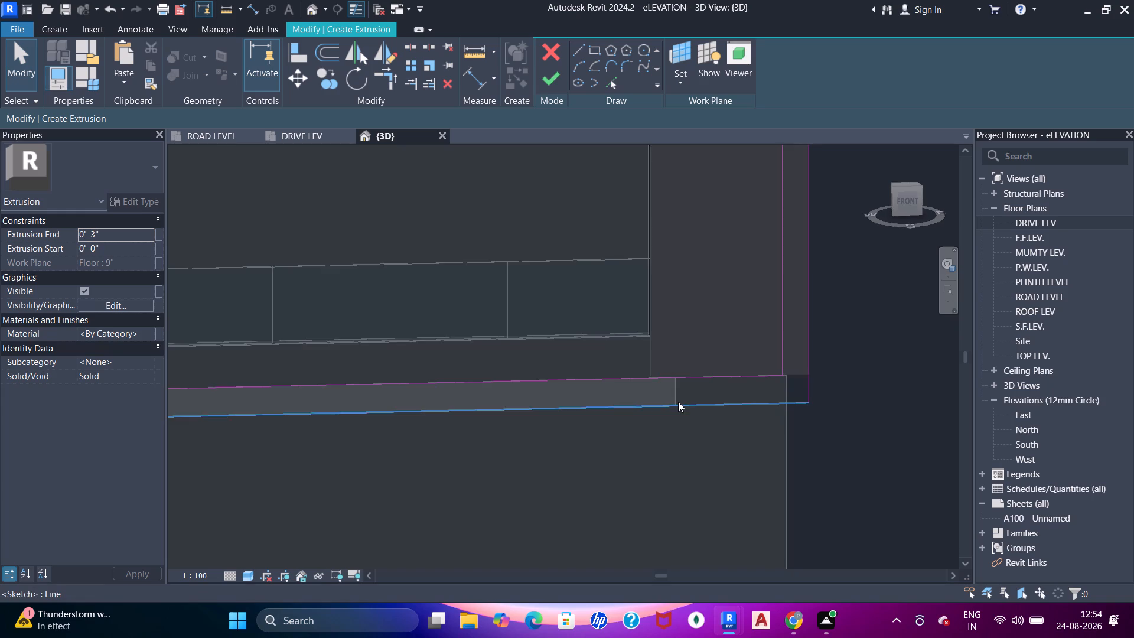
scroll(676, 402, "down", 4)
middle_click_drag(668, 233, 649, 350)
scroll(652, 346, "down", 2)
middle_click_drag(685, 252, 683, 402)
scroll(689, 246, "up", 2)
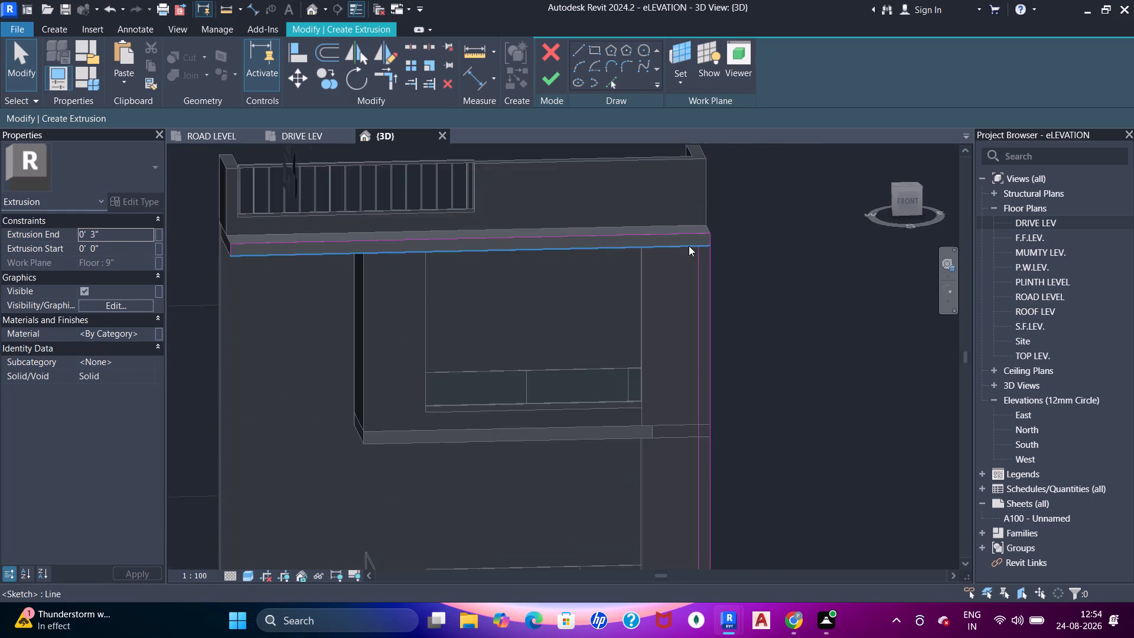
scroll(689, 246, "up", 4)
type("TR")
scroll(705, 240, "up", 5)
left_click(691, 255)
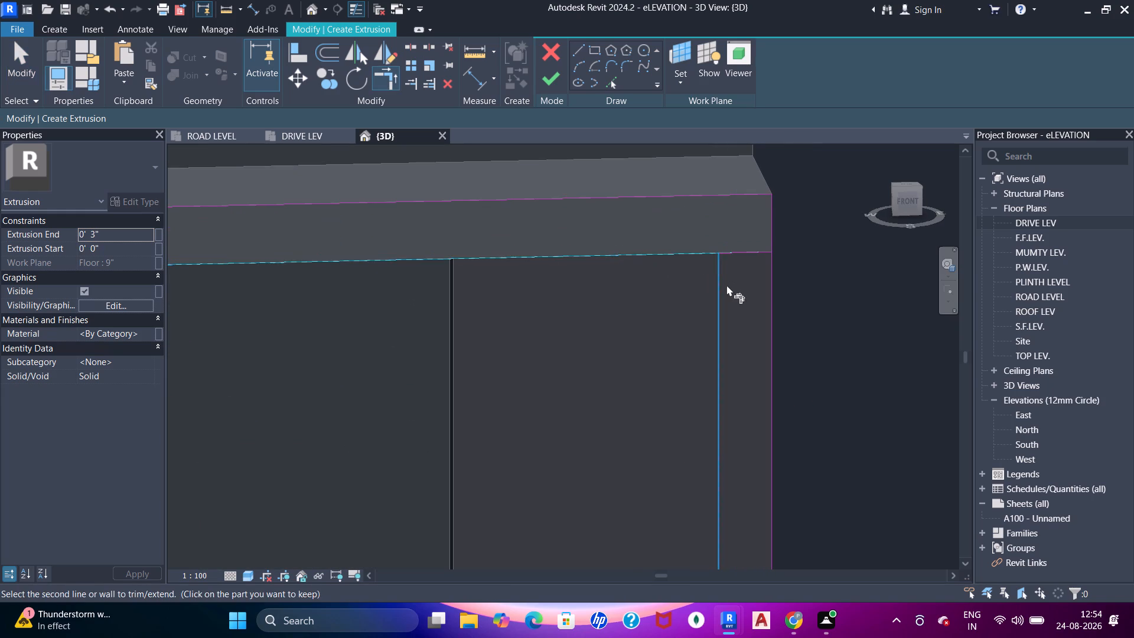
left_click(726, 286)
left_click(704, 257)
left_click(711, 300)
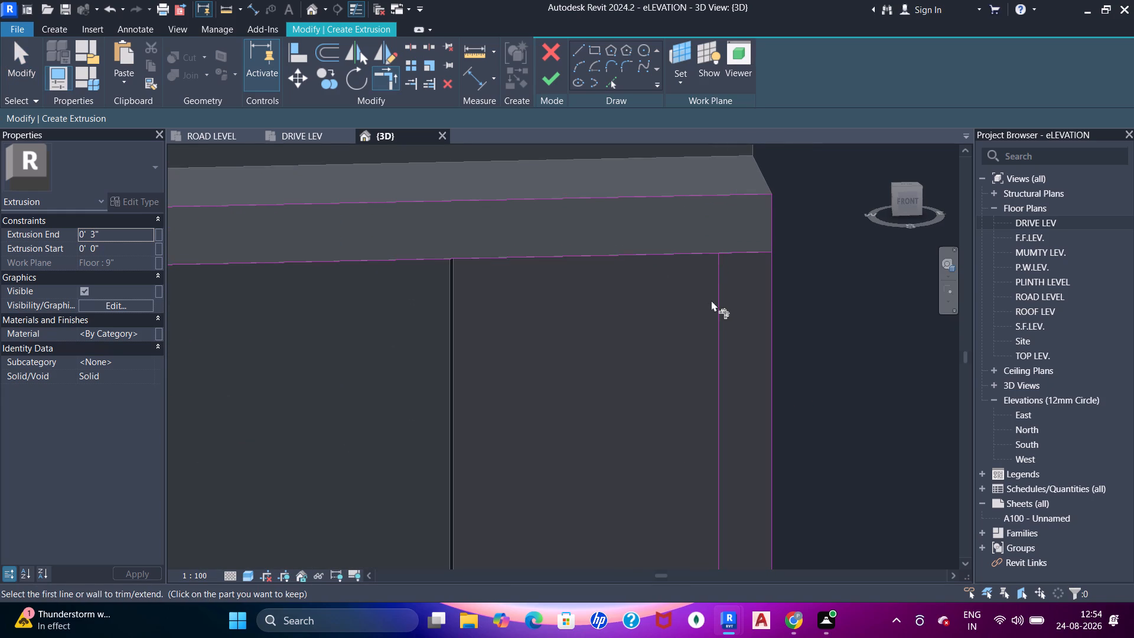
left_click_drag(720, 310, 714, 284)
left_click(699, 250)
key("Escape")
key("Escape")
left_click(739, 251)
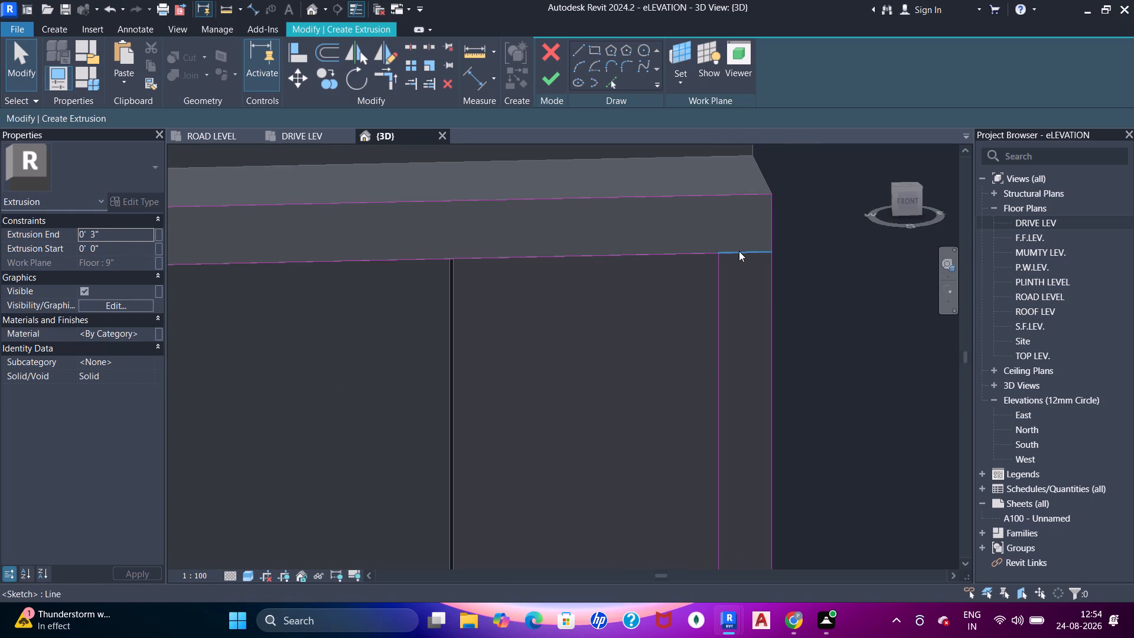
key("Delete")
Examine the joined extrusion outline along the roof slab, vertical strip and first-floor slab, including its corners.
scroll(727, 272, "down", 4)
middle_click_drag(603, 263, 614, 282)
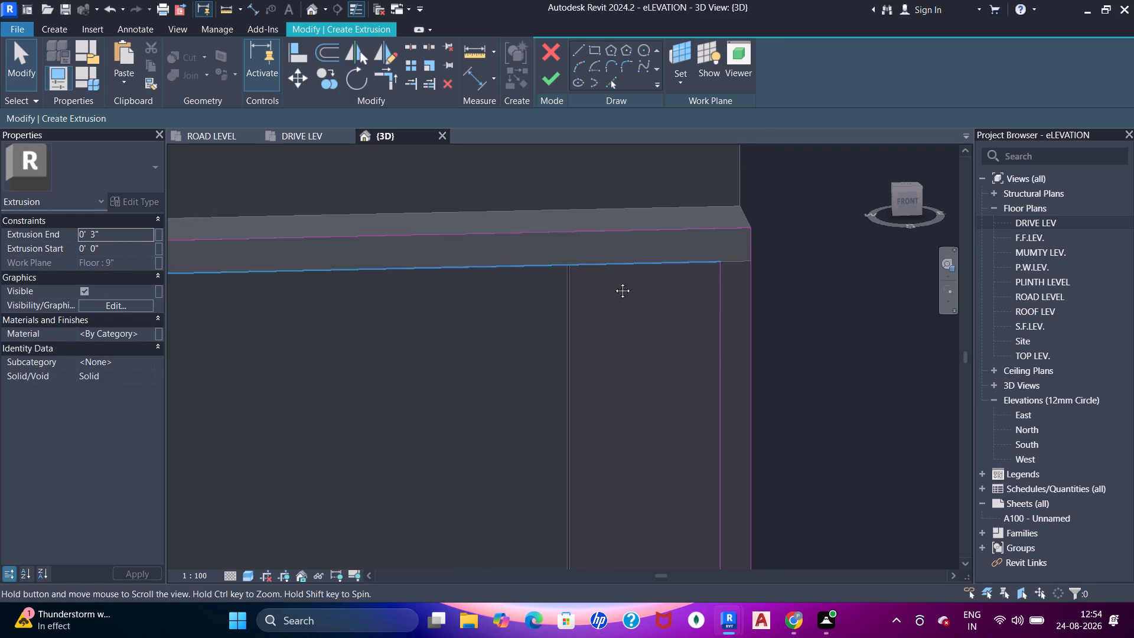
middle_click_drag(614, 282, 627, 294)
scroll(640, 271, "down", 4)
middle_click_drag(685, 301, 677, 225)
scroll(677, 224, "down", 1)
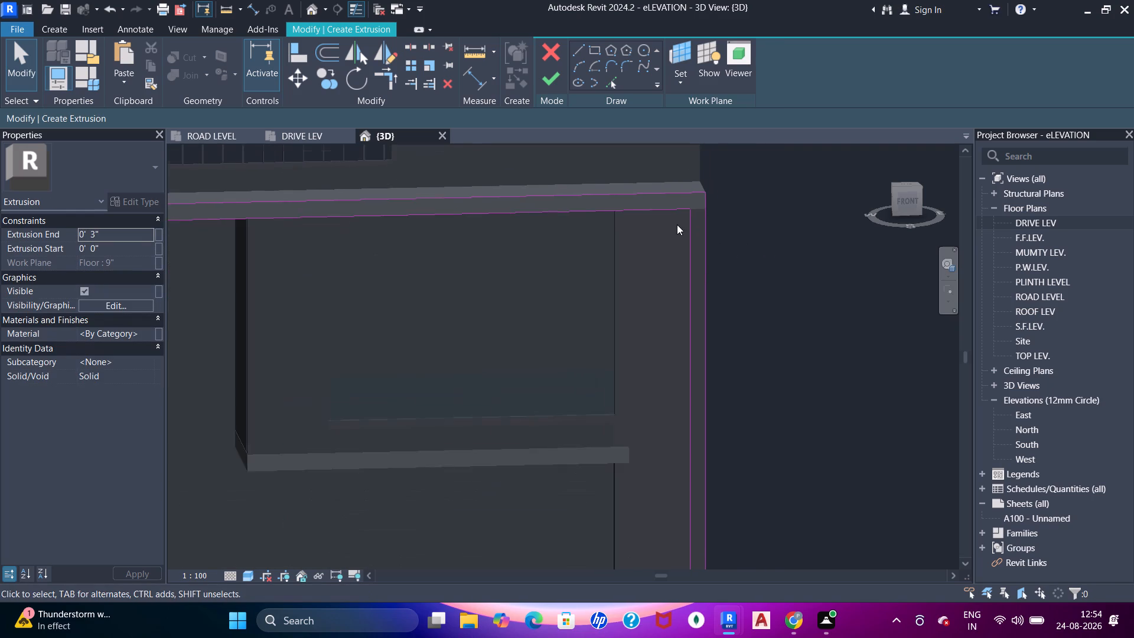
scroll(677, 224, "down", 2)
middle_click_drag(701, 326, 707, 289, "shift")
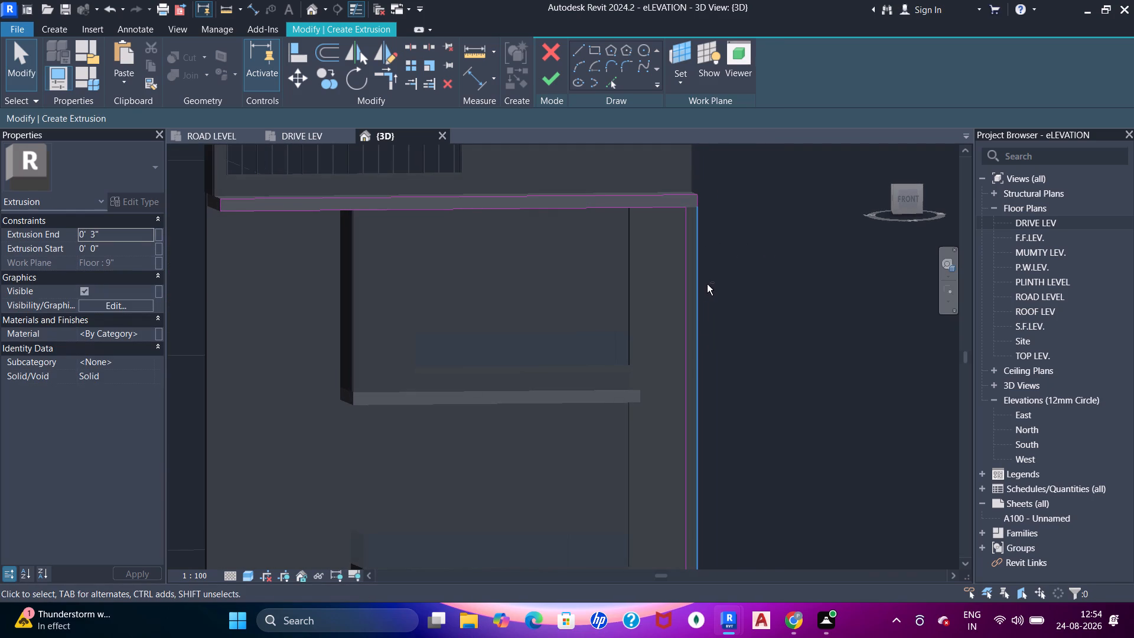
middle_click_drag(663, 364, 683, 311, "shift")
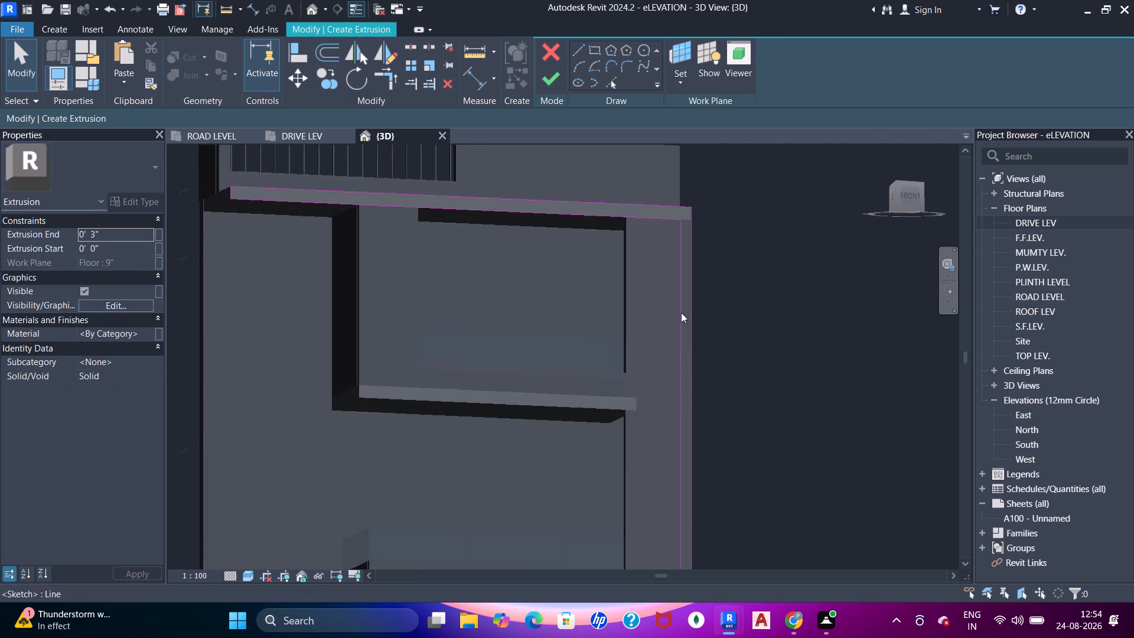
scroll(661, 339, "down", 2)
middle_click_drag(657, 353, 666, 268)
middle_click_drag(666, 274, 666, 305, "shift")
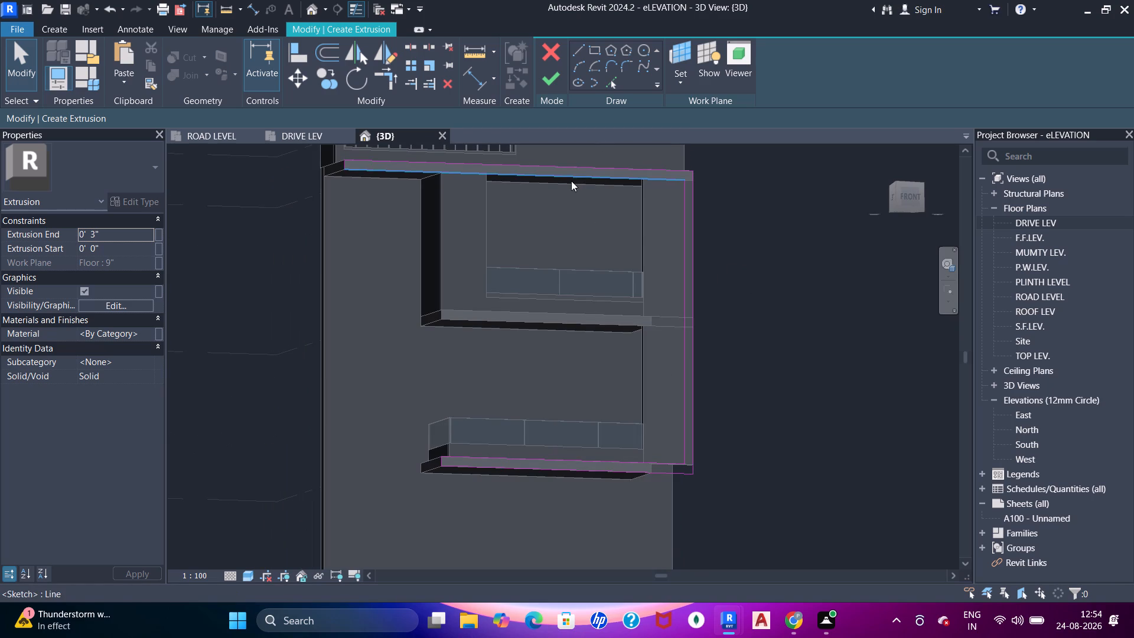
middle_click_drag(715, 285, 669, 373, "shift")
middle_click_drag(674, 369, 664, 392, "shift")
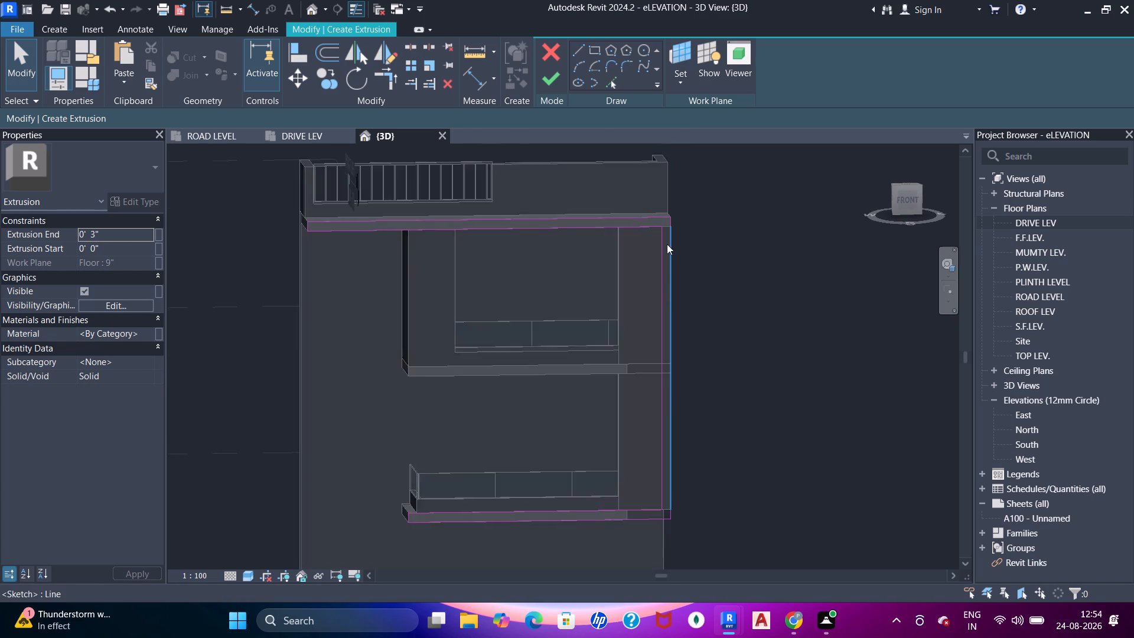
scroll(667, 247, "up", 5)
middle_click_drag(670, 277, 647, 250, "shift")
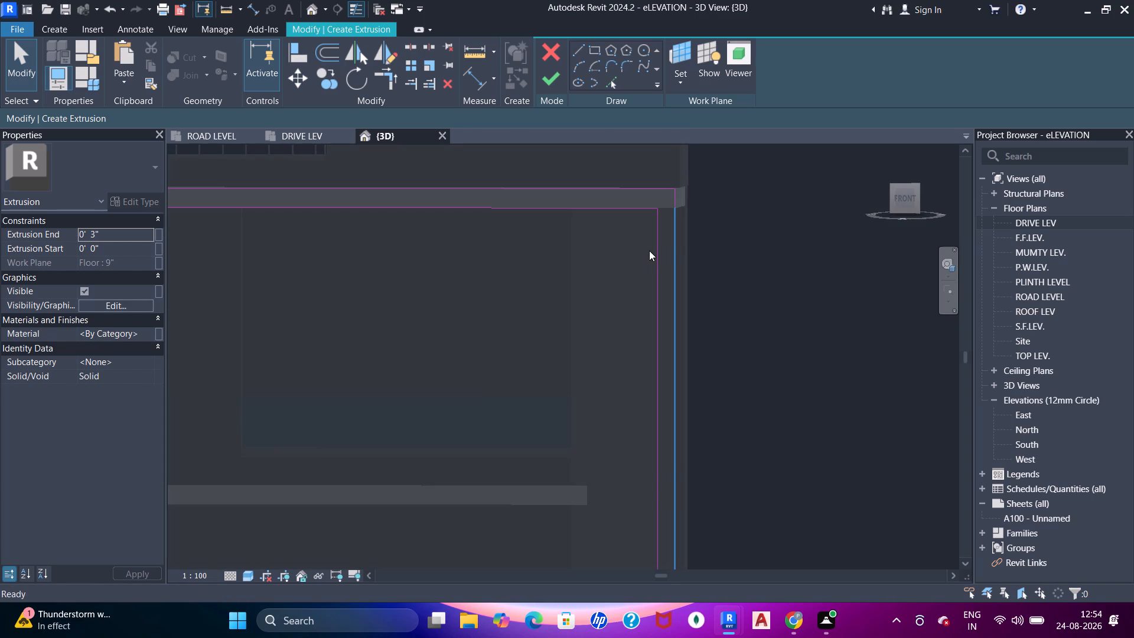
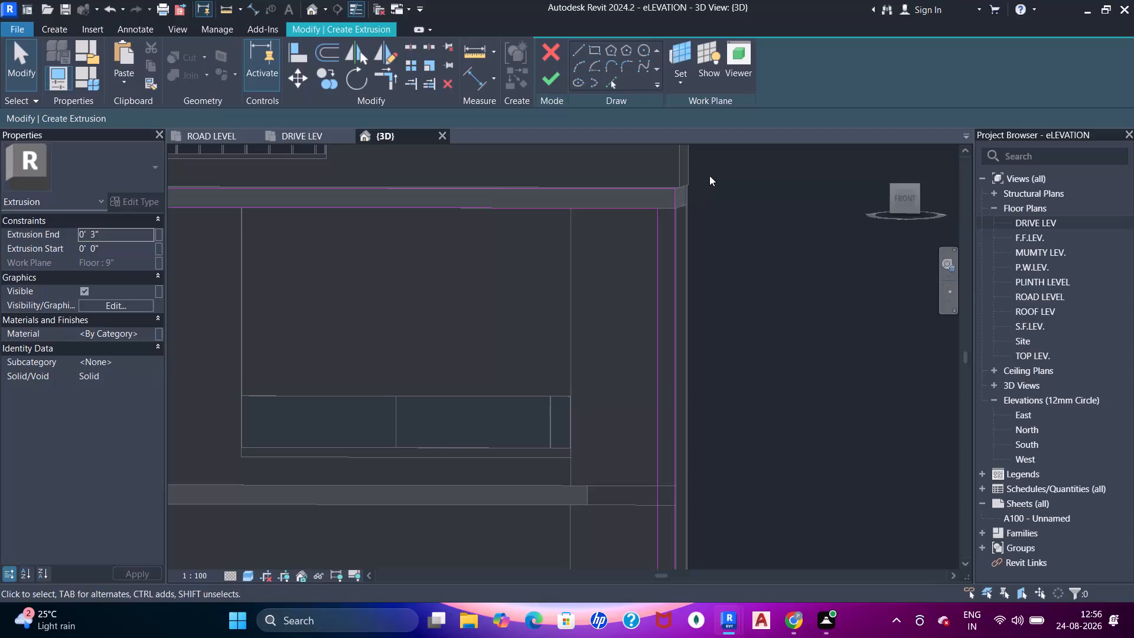
Finish the band's extrusion sketch and set its extrusion end to 1'.
left_click(560, 86)
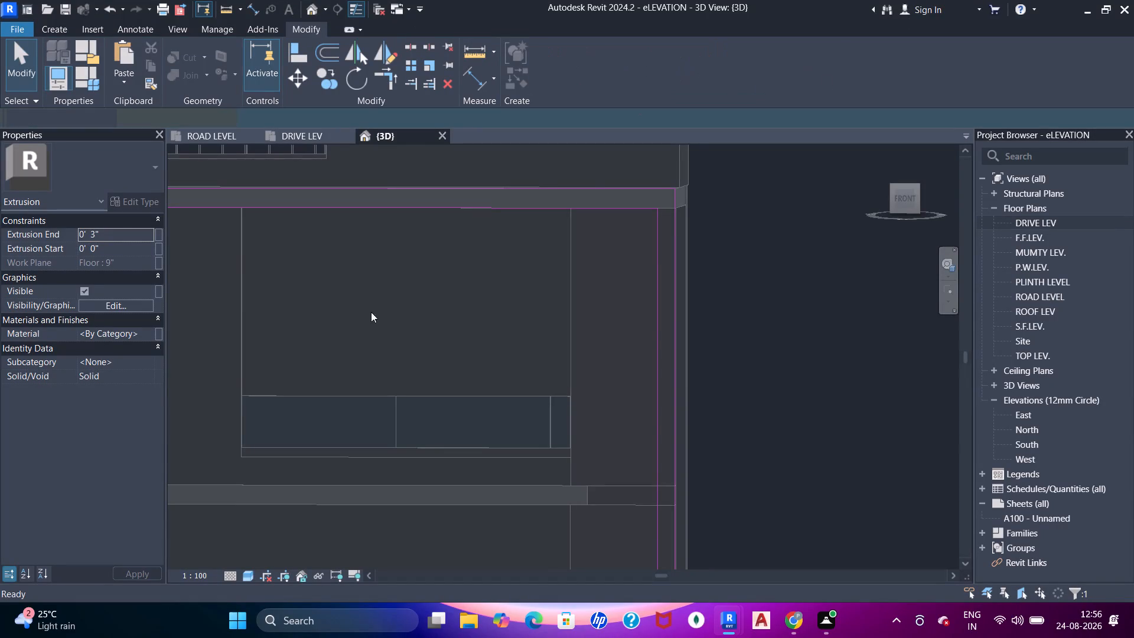
left_click_drag(114, 235, 130, 232)
type("1'")
key("Return")
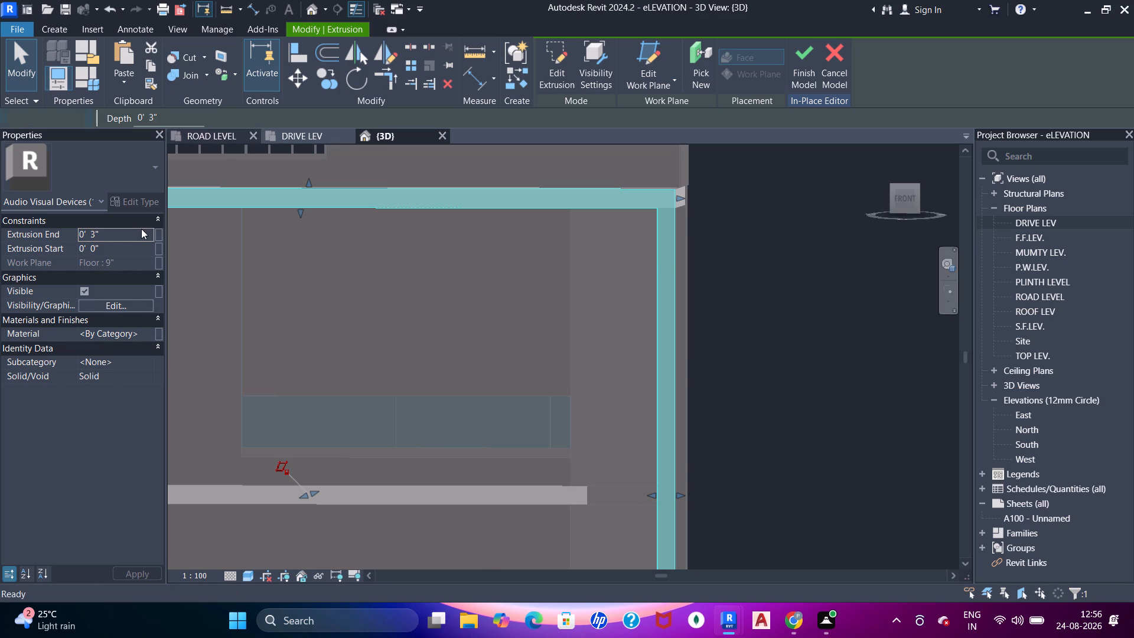
left_click(141, 229)
left_click(140, 245)
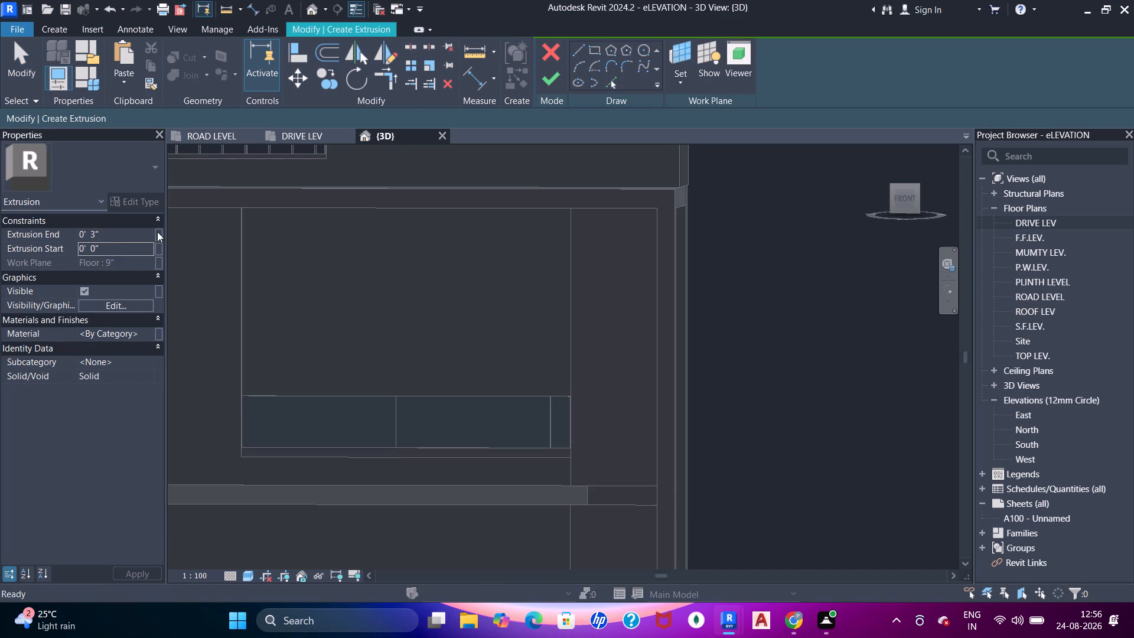
left_click(558, 56)
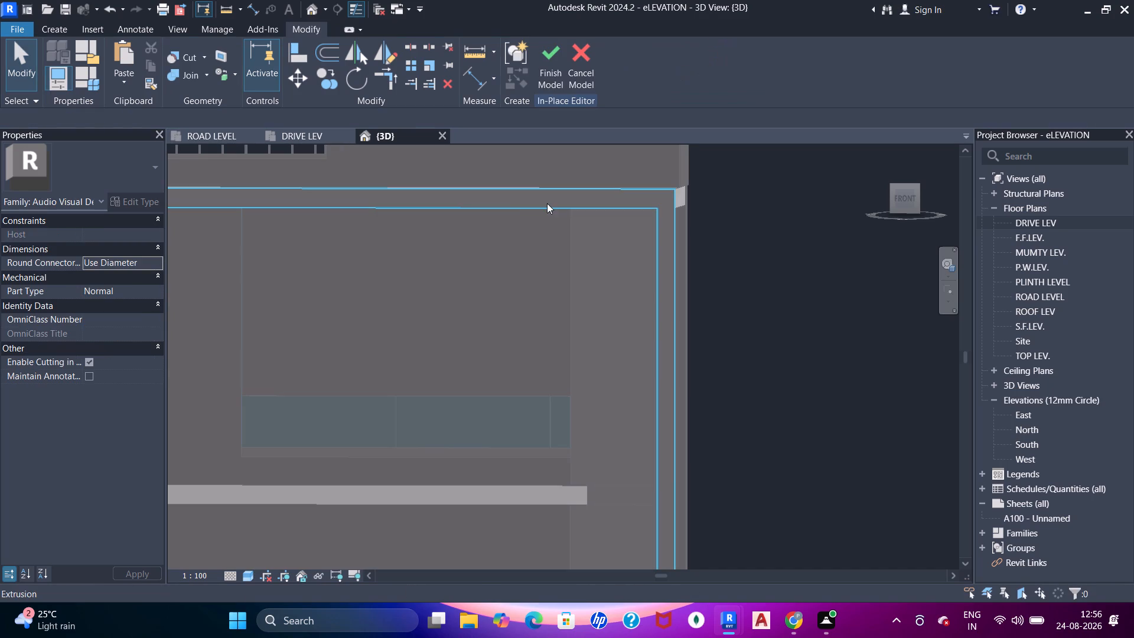
left_click_drag(550, 203, 533, 205)
left_click(130, 229)
type("1'")
key("Return")
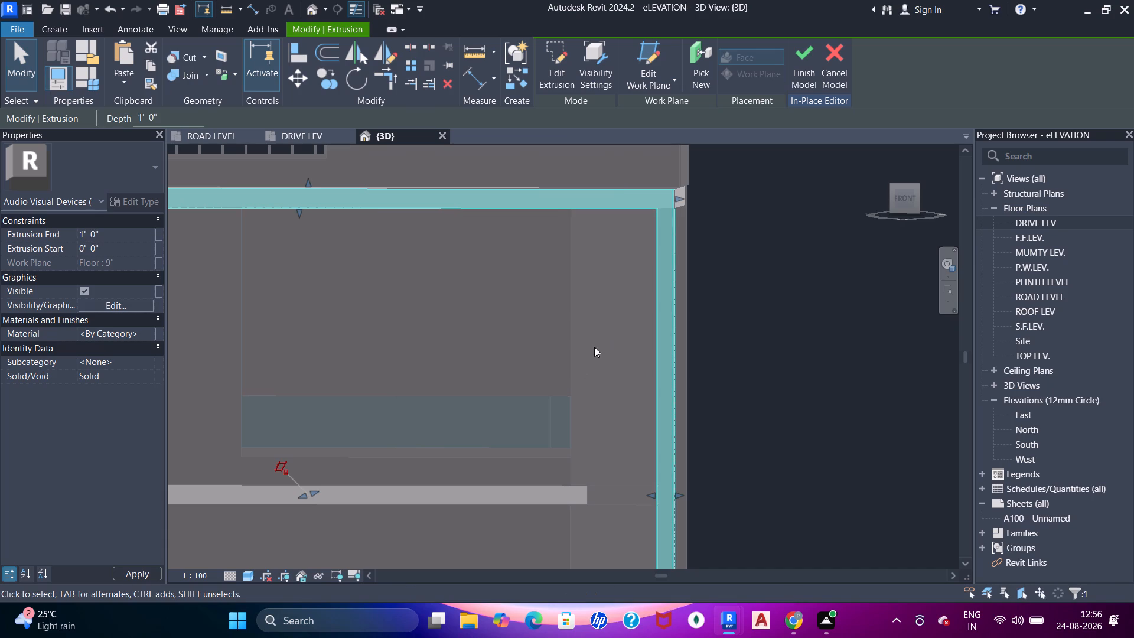
Examine the extruded band from several angles along the roof slab, vertical side strip and first-floor slab.
middle_click_drag(587, 370, 691, 375, "shift")
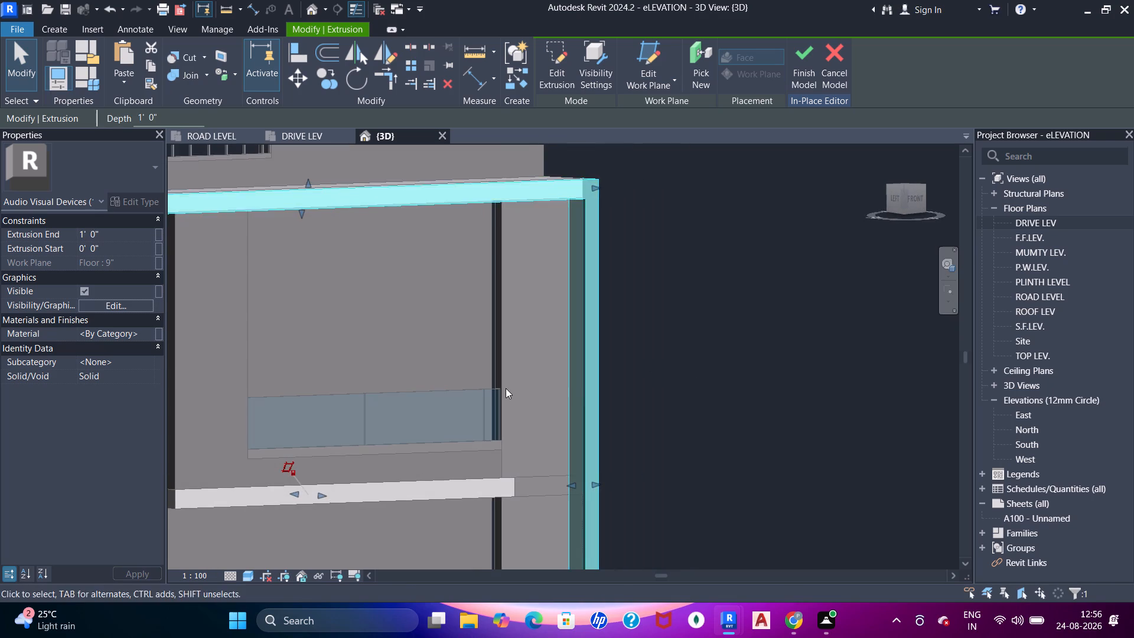
middle_click_drag(509, 390, 662, 388)
scroll(468, 321, "down", 2)
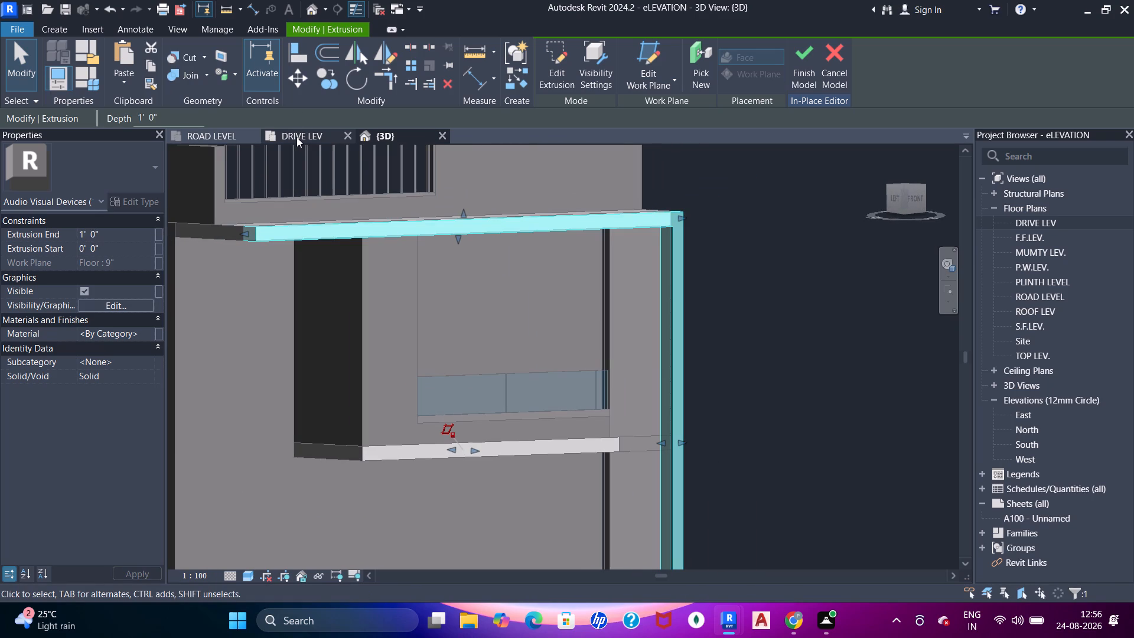
scroll(388, 237, "down", 2)
scroll(446, 244, "down", 2)
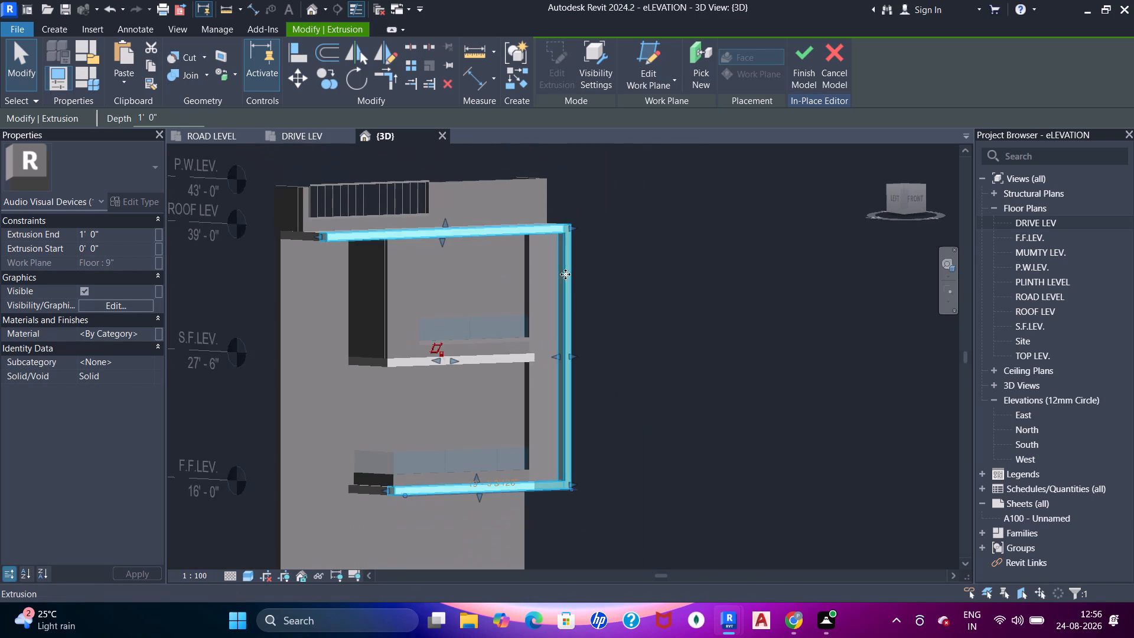
middle_click_drag(565, 274, 367, 319, "shift")
key("Escape")
key("Escape")
middle_click_drag(534, 331, 633, 214, "shift")
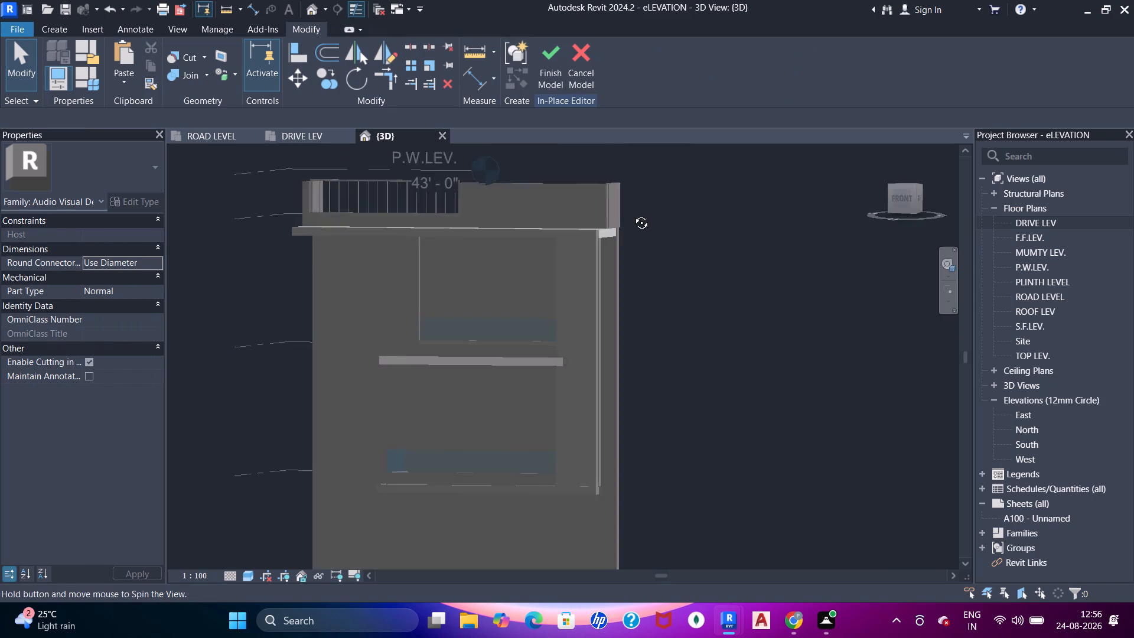
middle_click_drag(633, 214, 643, 193, "shift")
middle_click_drag(510, 353, 589, 454, "shift")
middle_click_drag(566, 512, 534, 289)
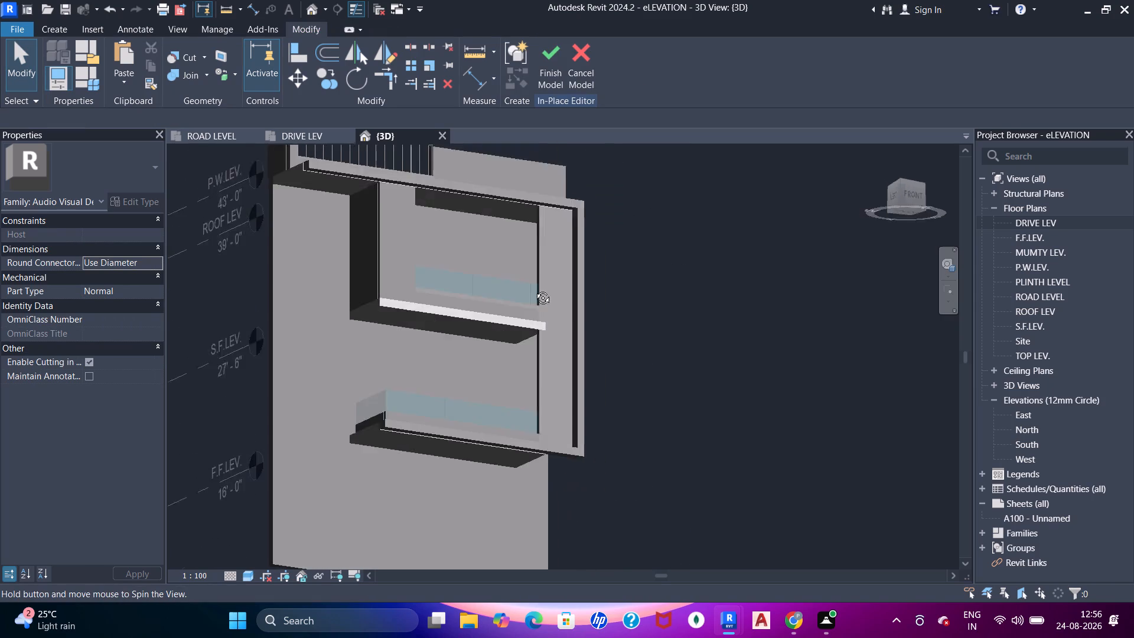
middle_click_drag(534, 289, 532, 426)
scroll(510, 373, "down", 2)
middle_click_drag(509, 372, 498, 500, "shift")
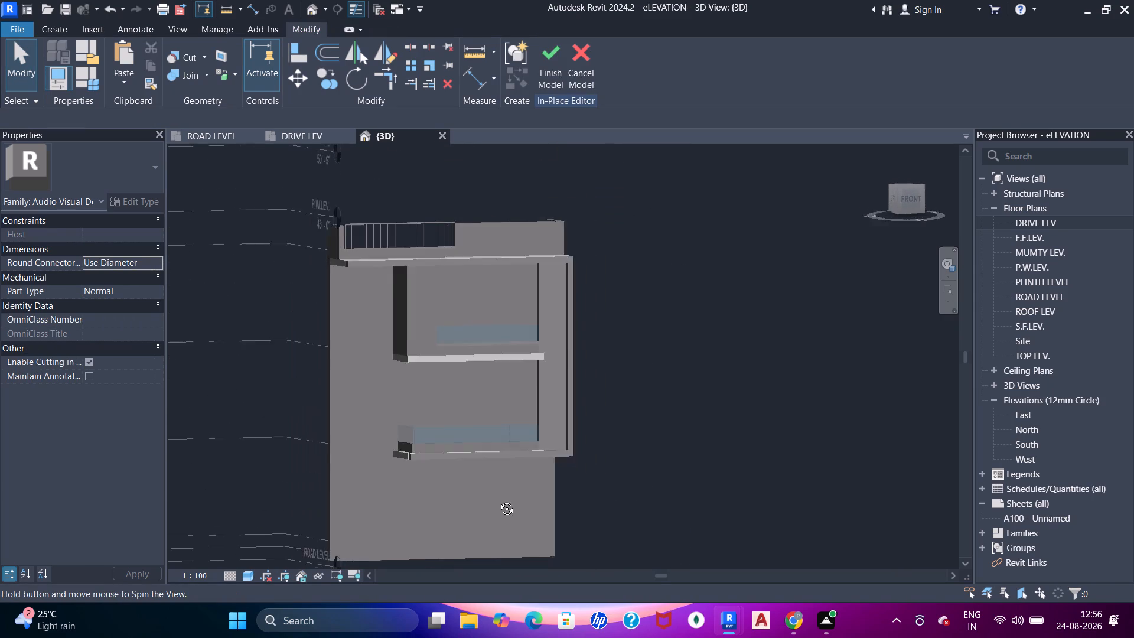
middle_click_drag(498, 500, 497, 498, "shift")
middle_click_drag(457, 408, 386, 408, "shift")
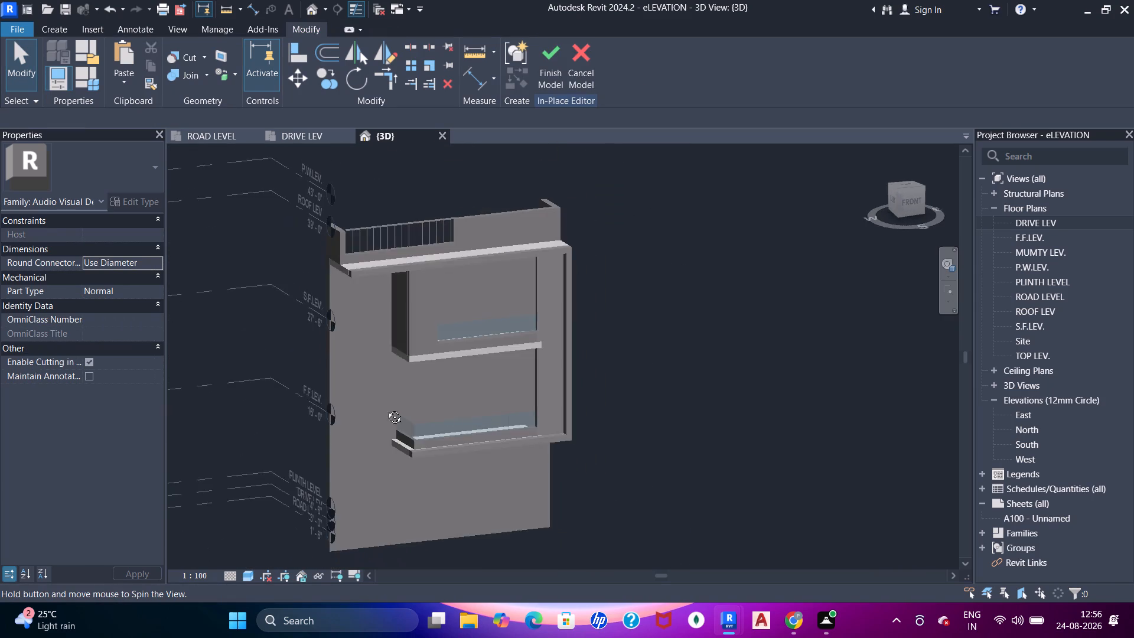
middle_click_drag(386, 408, 352, 388, "shift")
scroll(444, 334, "up", 4)
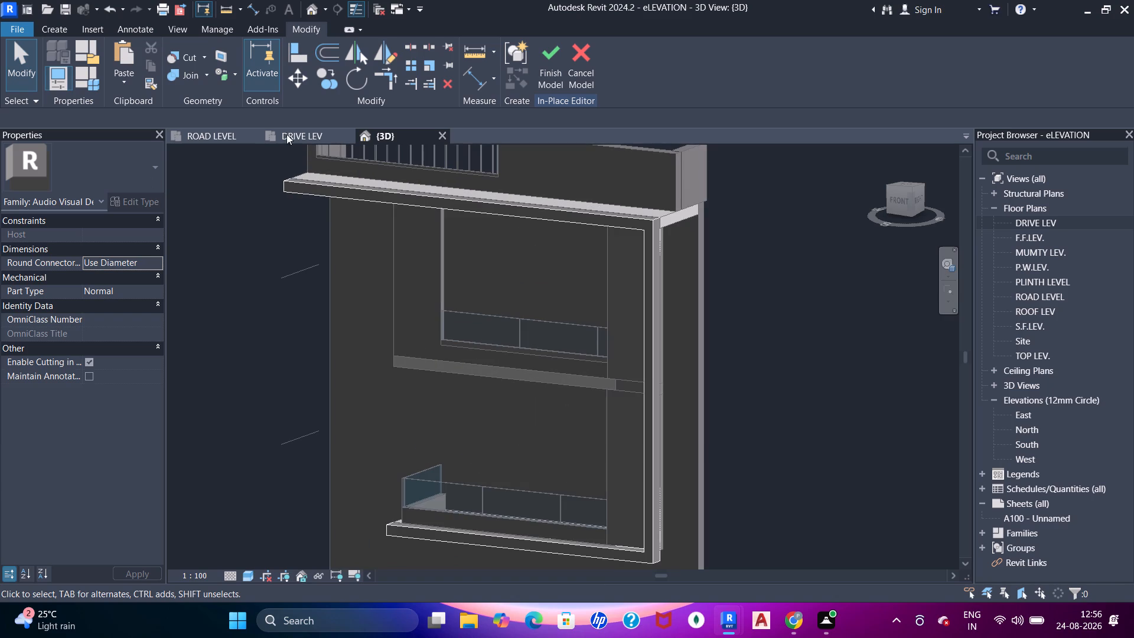
Examine the rendered facade and the dimensioned elevation around the roof slab, parapet and side strip in the DRIVE LEV plan.
left_click(293, 139)
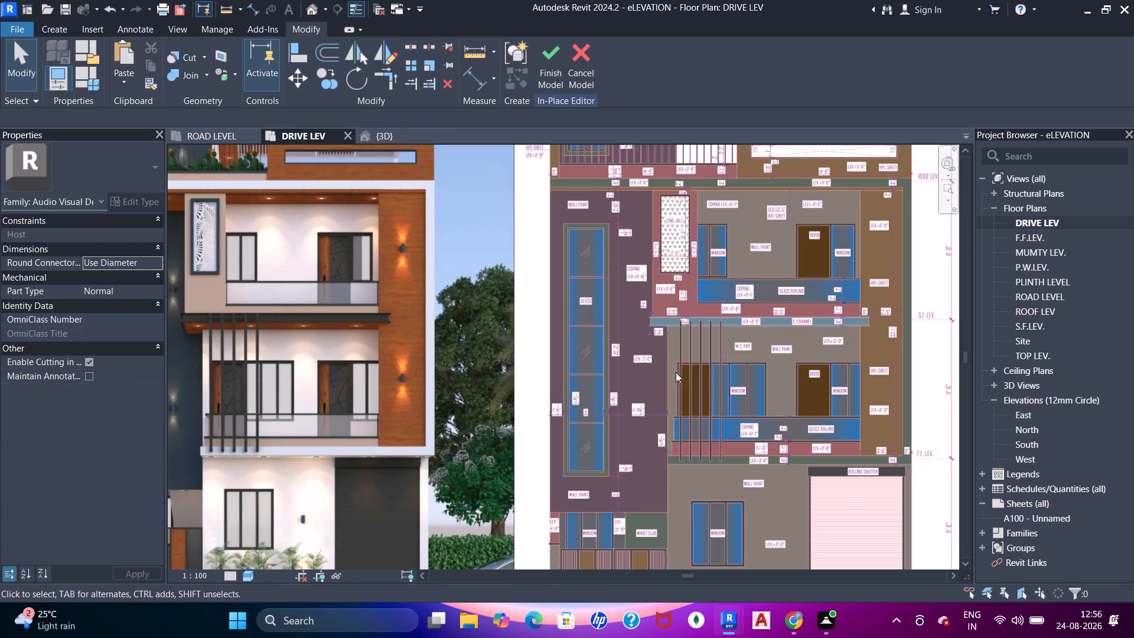
middle_click_drag(460, 306, 523, 284)
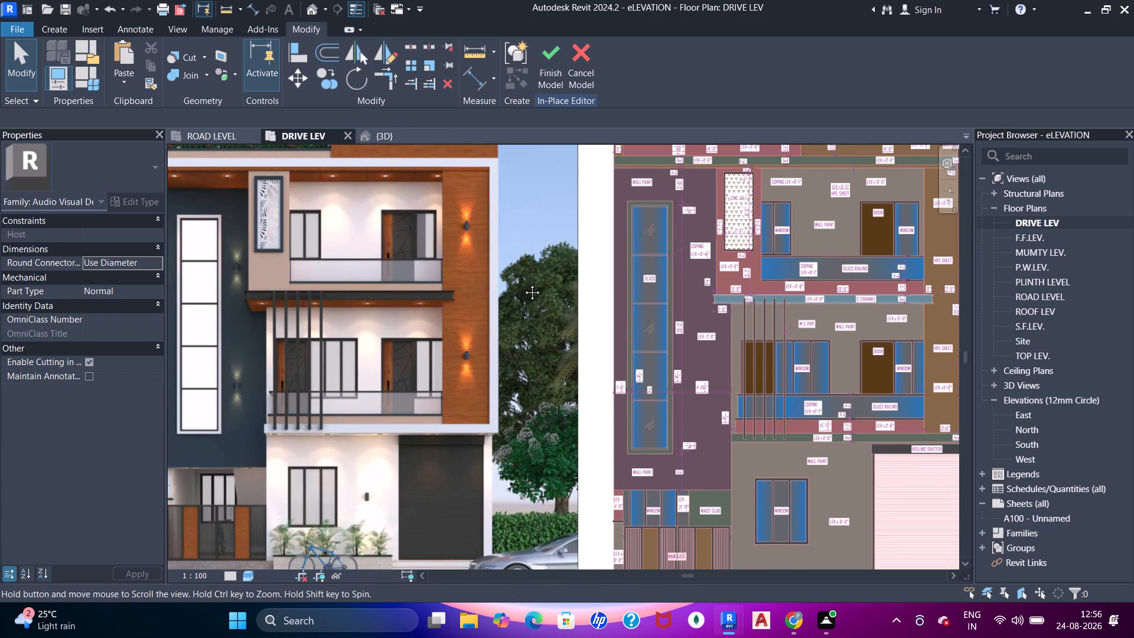
middle_click_drag(523, 284, 525, 282)
middle_click(525, 282)
scroll(528, 276, "up", 1)
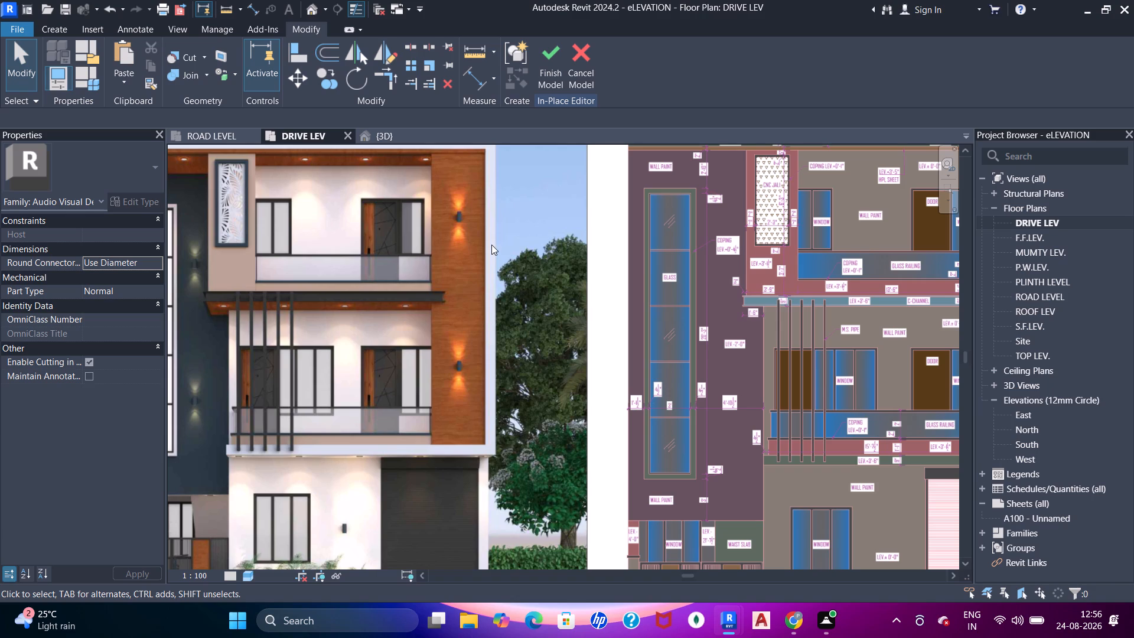
middle_click_drag(441, 224, 468, 313)
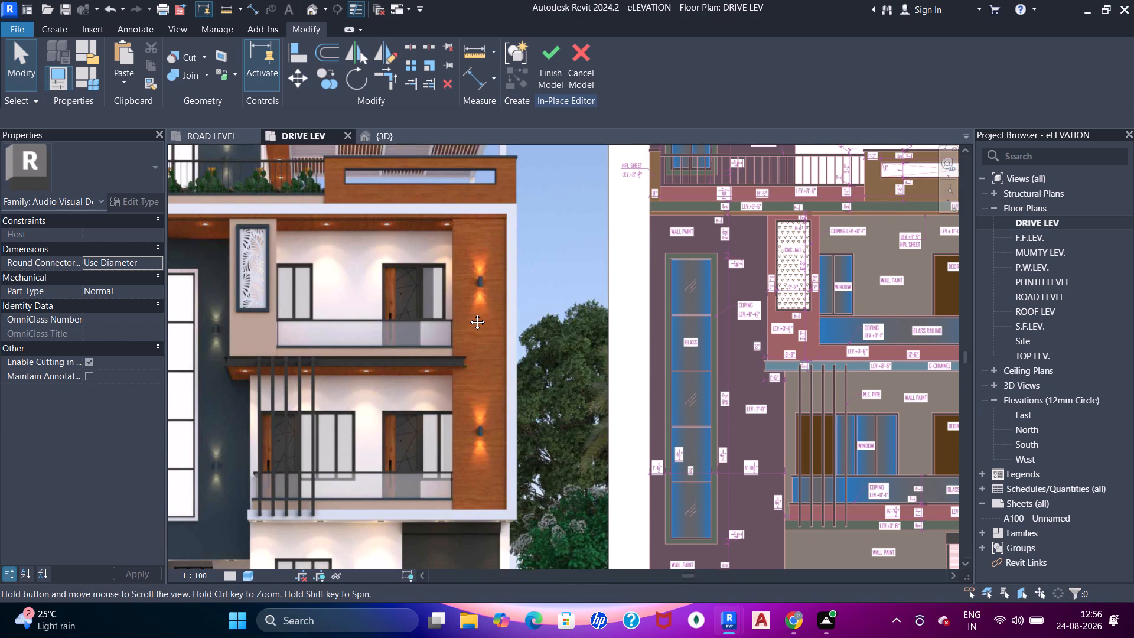
middle_click_drag(468, 313, 470, 315)
middle_click_drag(638, 323, 534, 323)
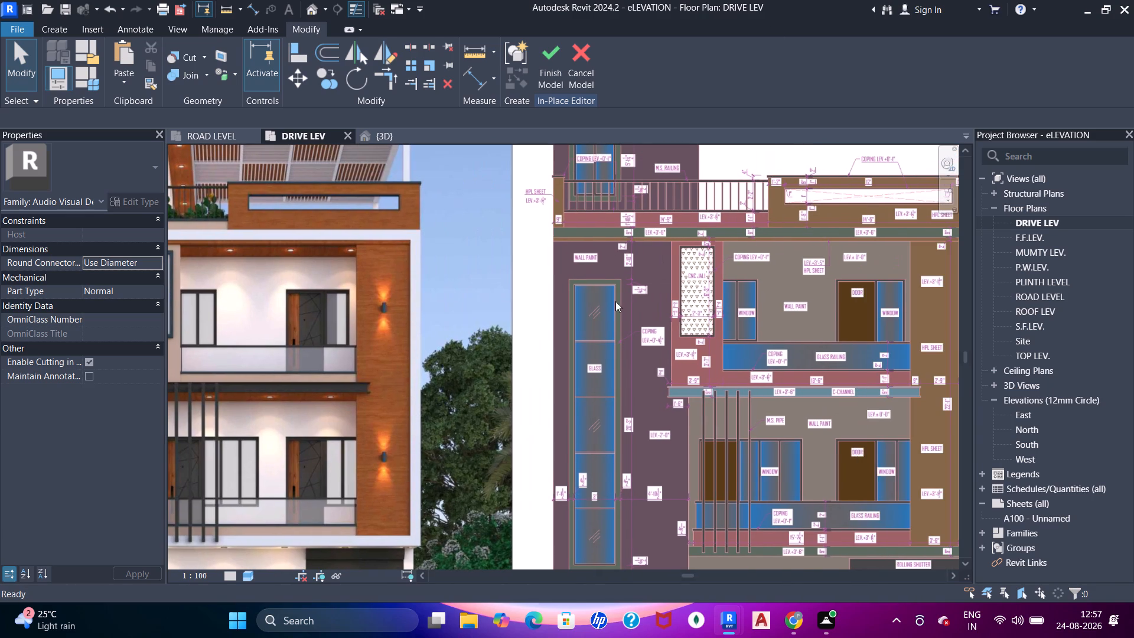
middle_click_drag(589, 305, 577, 305)
middle_click(577, 305)
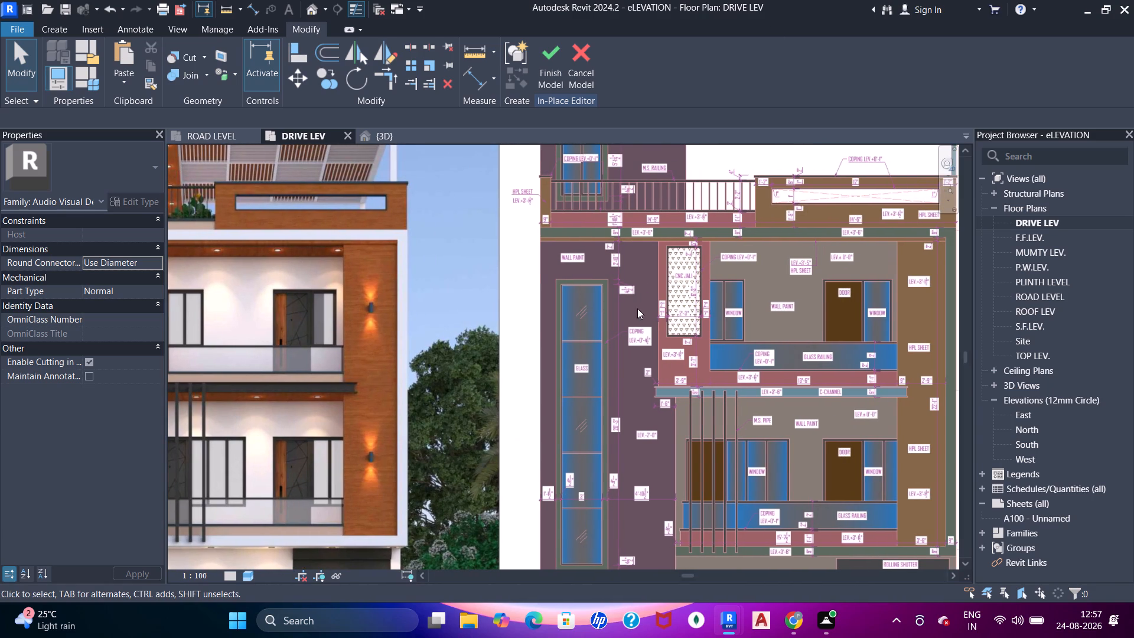
scroll(859, 294, "up", 1)
middle_click_drag(859, 294, 681, 372)
scroll(604, 335, "down", 3)
middle_click_drag(330, 351, 492, 366)
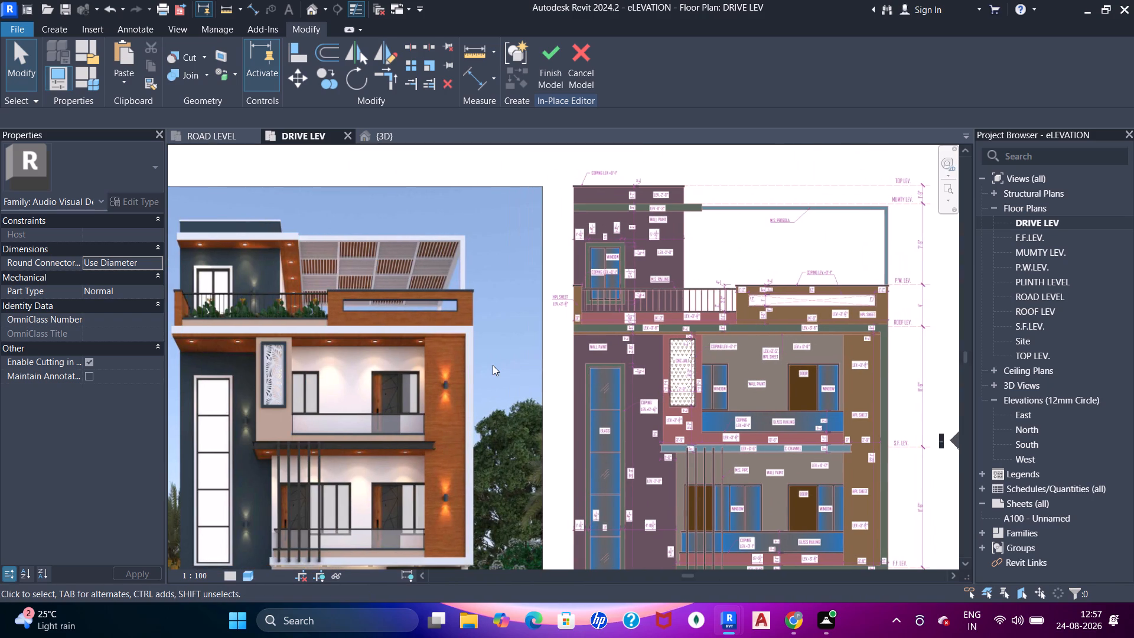
scroll(496, 363, "up", 4)
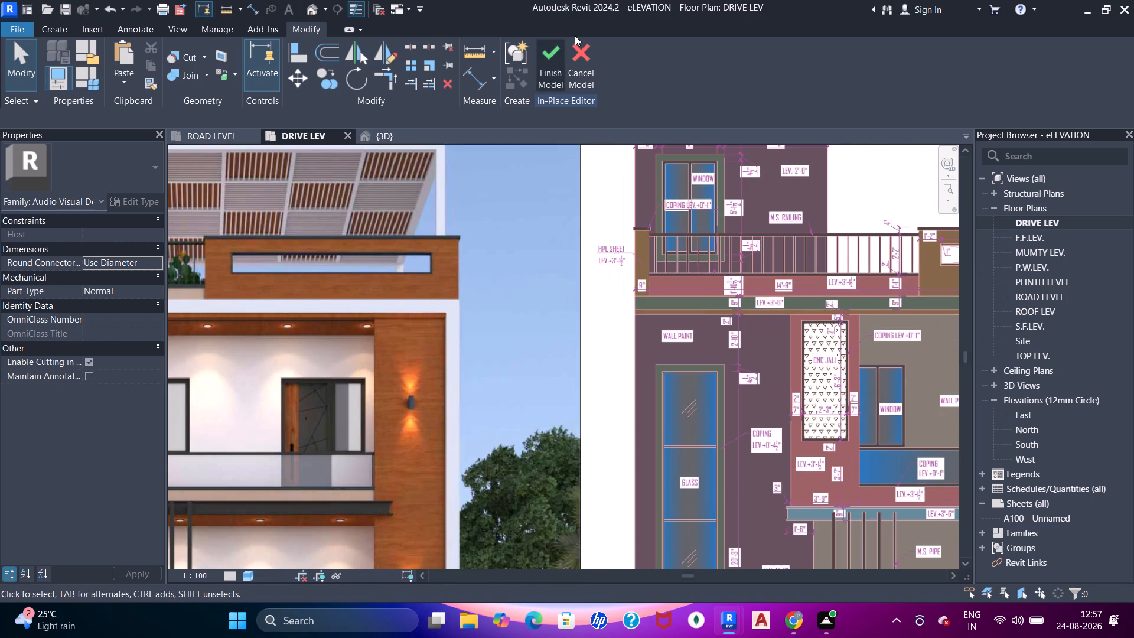
Finish the in-place model of the facade band.
left_click(549, 57)
Draw a rectangular loop of Exterior Glazing curtain walls around the 12' parapet opening on the elevation drawing, with base constraint ROOF LEV.
left_click(76, 31)
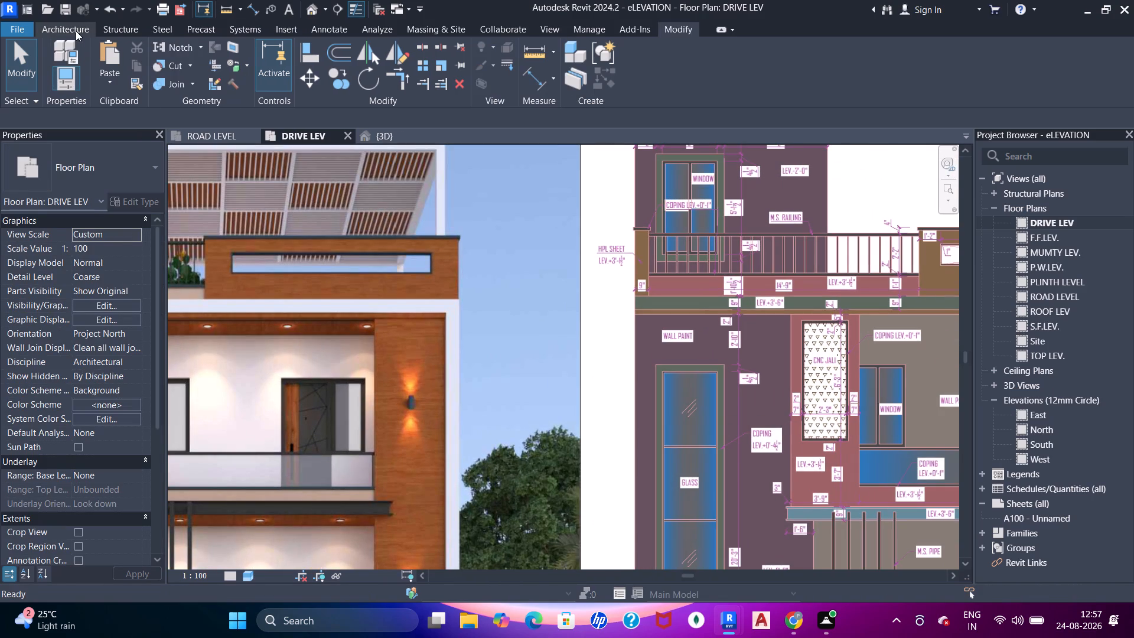
left_click(71, 60)
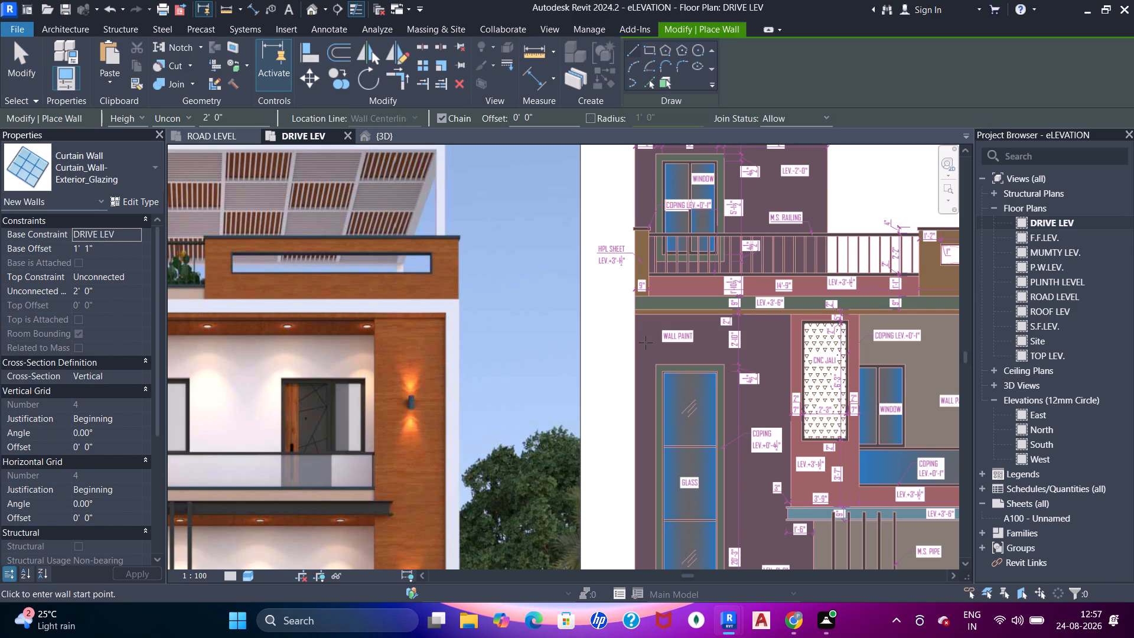
scroll(617, 332, "down", 3)
middle_click_drag(649, 342, 483, 356)
scroll(750, 352, "up", 2)
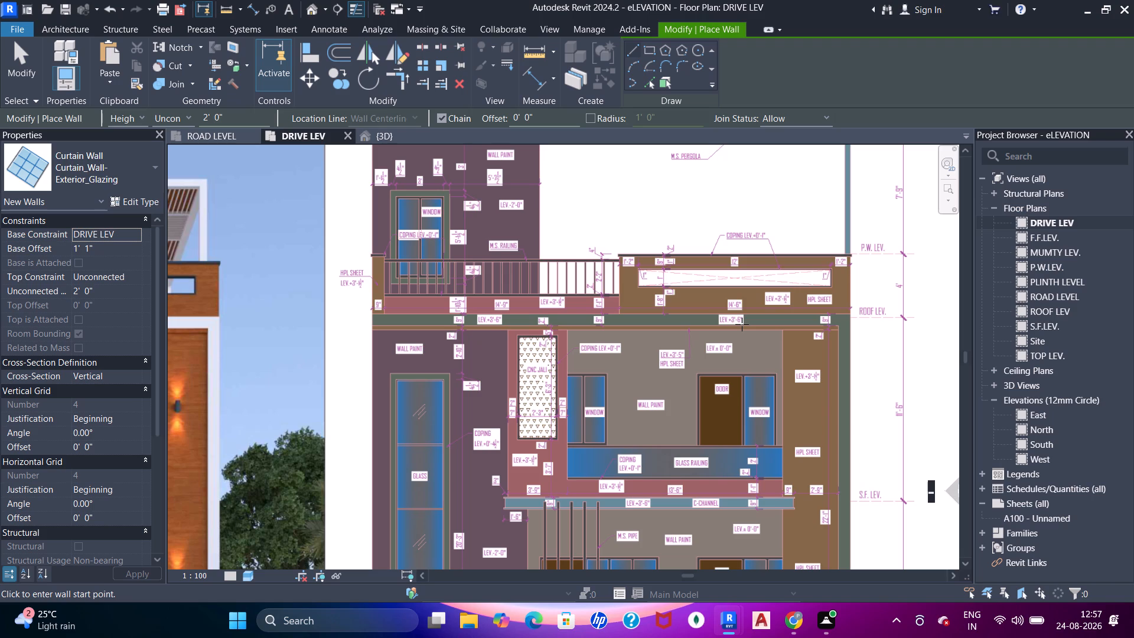
middle_click_drag(639, 480, 569, 460)
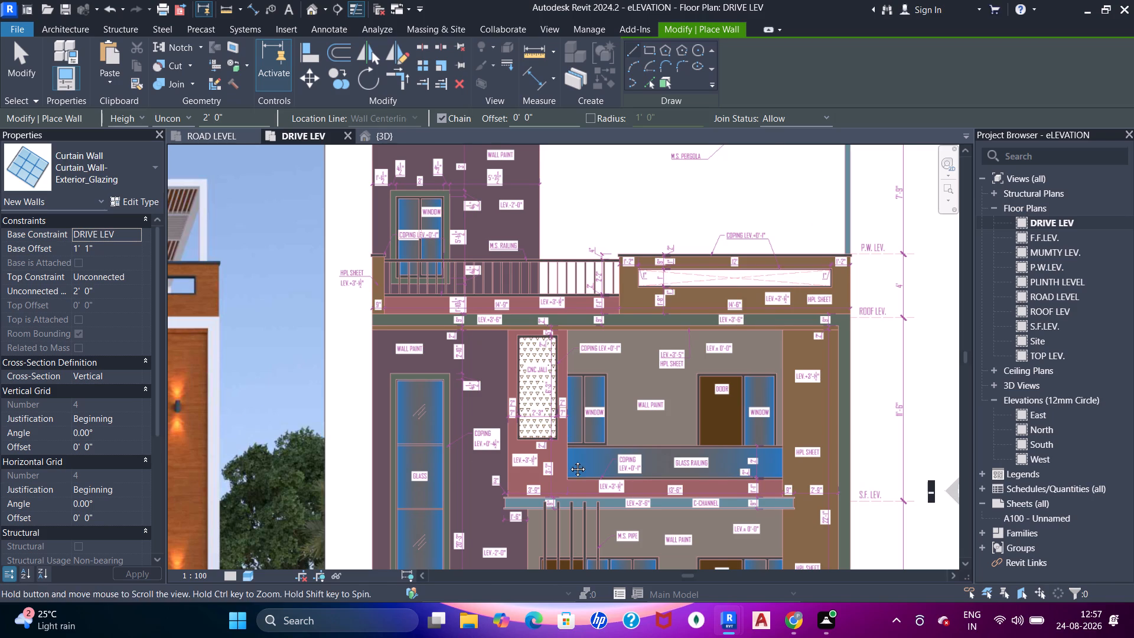
middle_click_drag(569, 460, 568, 460)
scroll(567, 296, "up", 4)
middle_click_drag(564, 276, 504, 324)
scroll(532, 297, "up", 3)
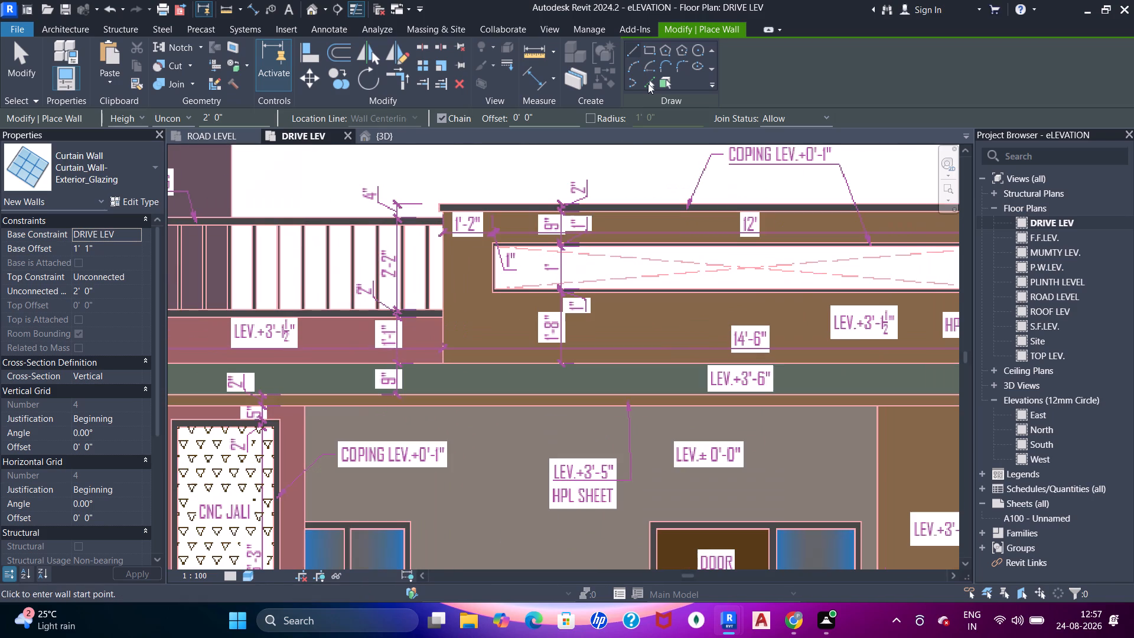
left_click(646, 52)
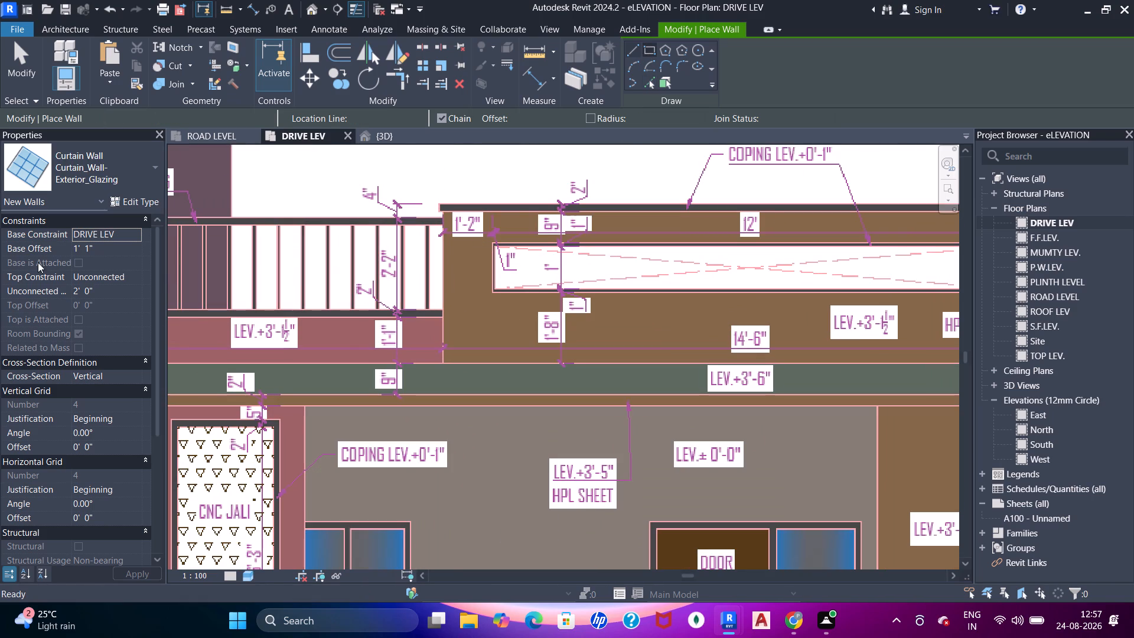
scroll(418, 313, "down", 4)
middle_click_drag(563, 309, 562, 309)
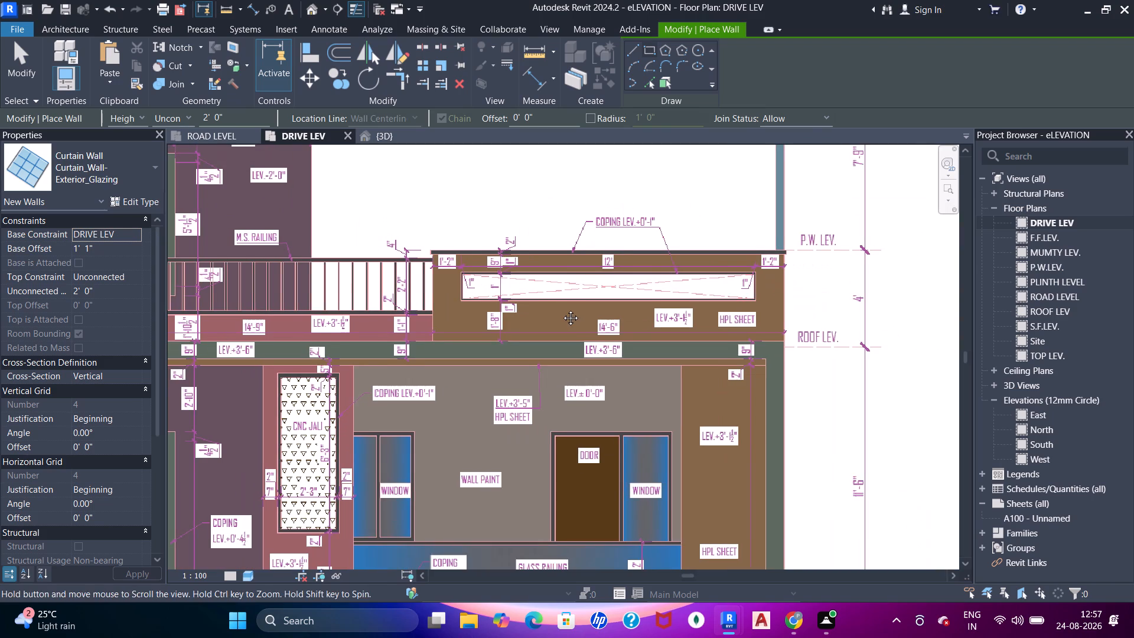
middle_click_drag(562, 309, 542, 327)
scroll(362, 324, "up", 2)
left_click(137, 236)
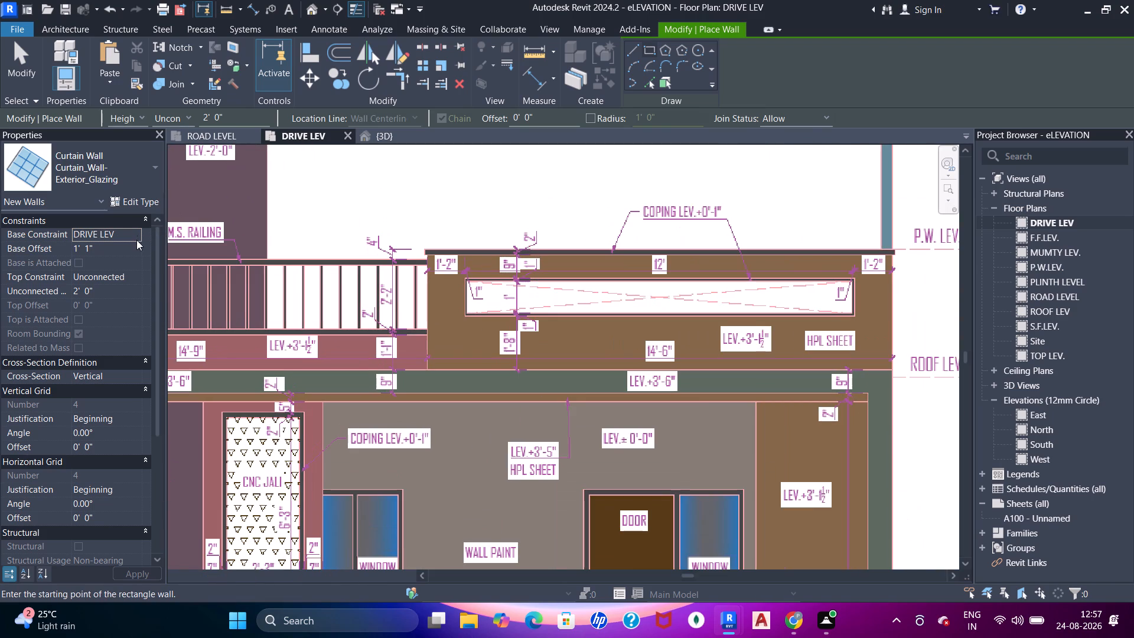
left_click(93, 304)
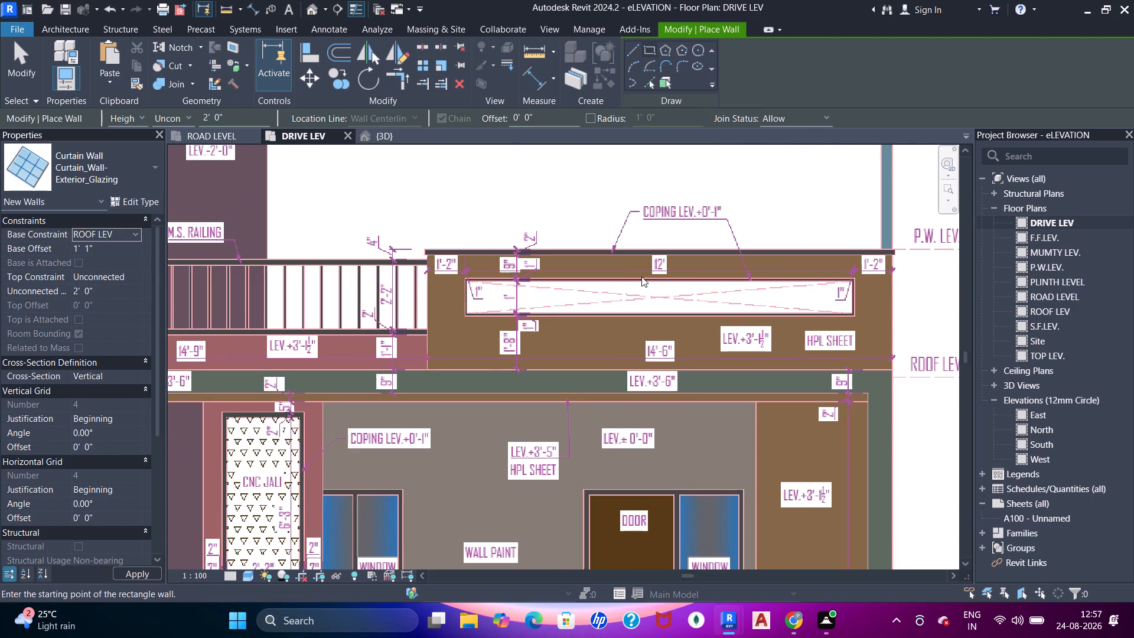
scroll(542, 302, "up", 6)
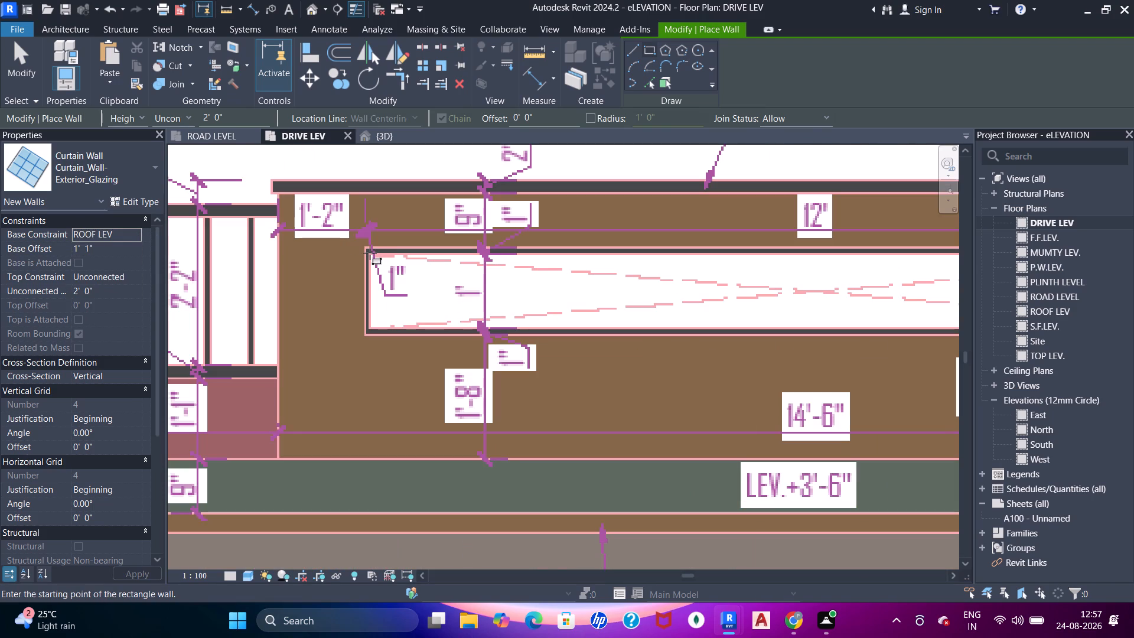
left_click(370, 253)
middle_click_drag(738, 315, 458, 315)
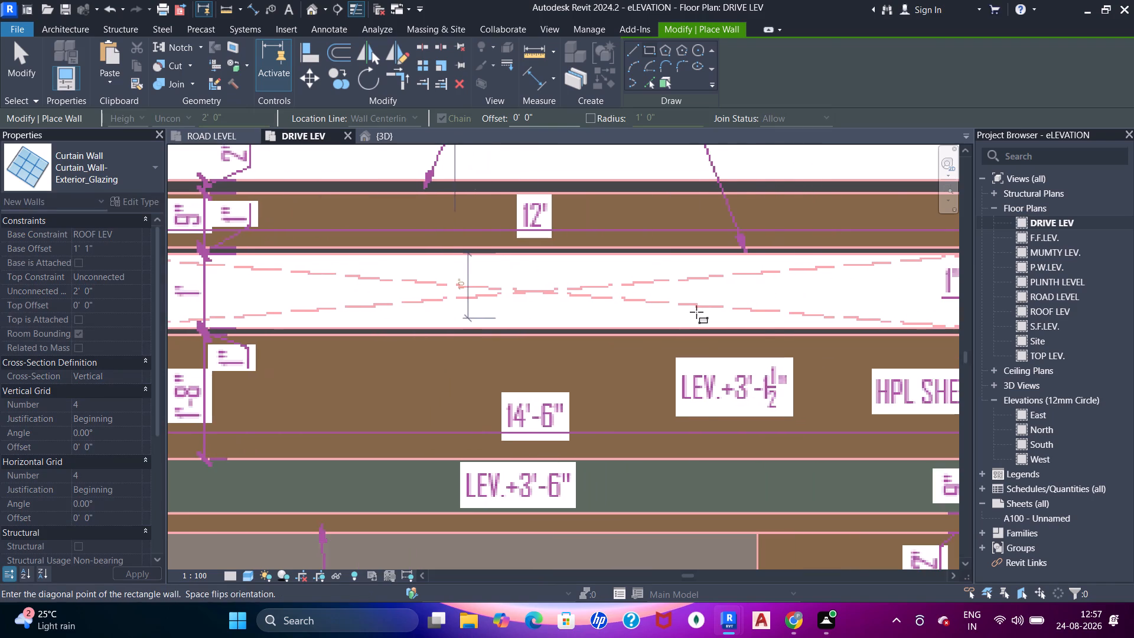
middle_click_drag(772, 324, 501, 324)
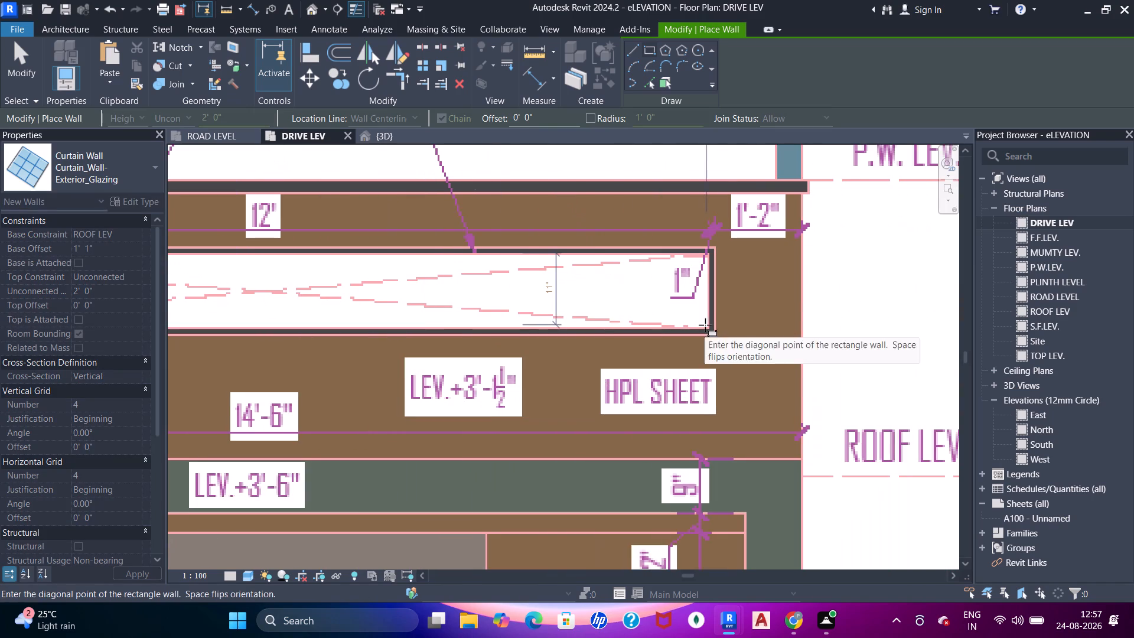
left_click(712, 328)
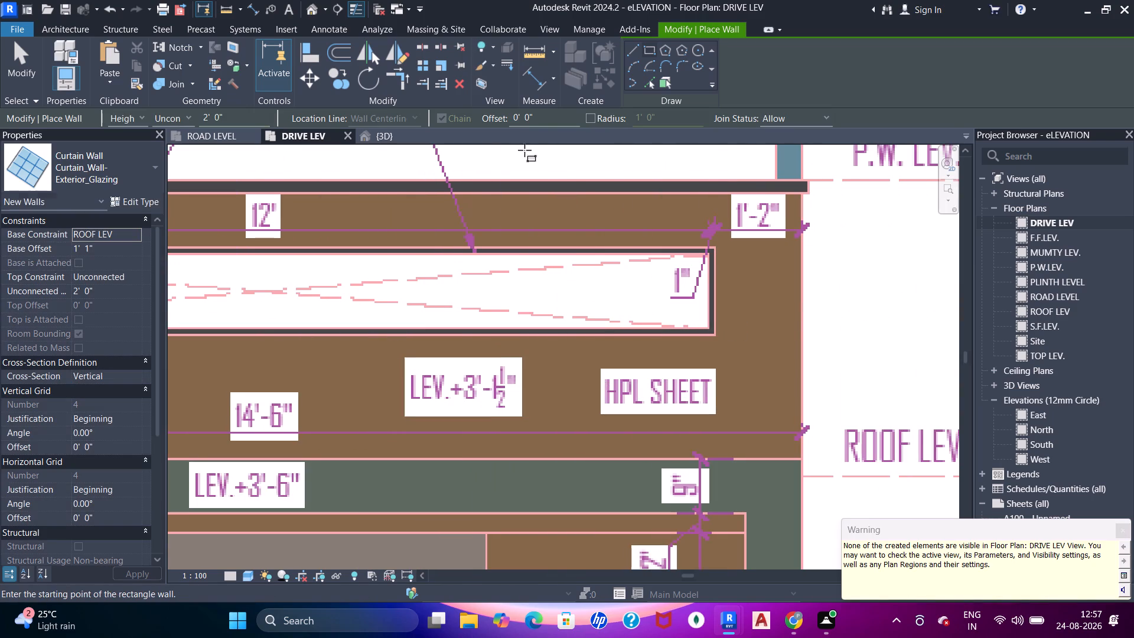
Examine the position of the new curtain wall loop against the facade in the 3D view, and end wall placement.
left_click(381, 138)
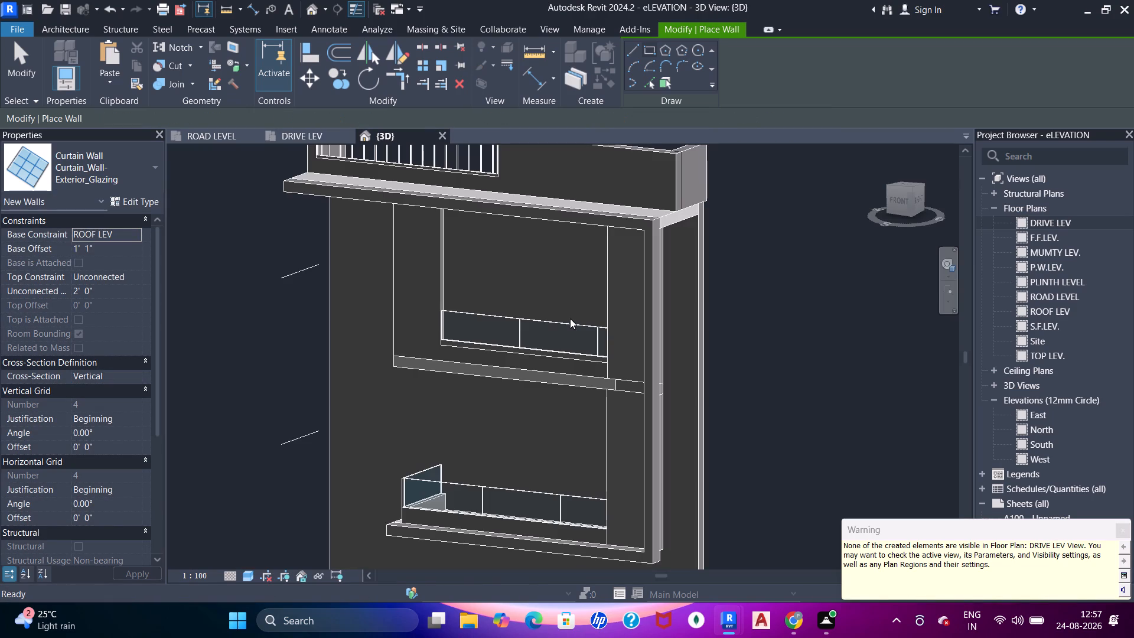
scroll(570, 318, "down", 6)
middle_click_drag(464, 372, 642, 385, "shift")
middle_click_drag(463, 376, 478, 385, "shift")
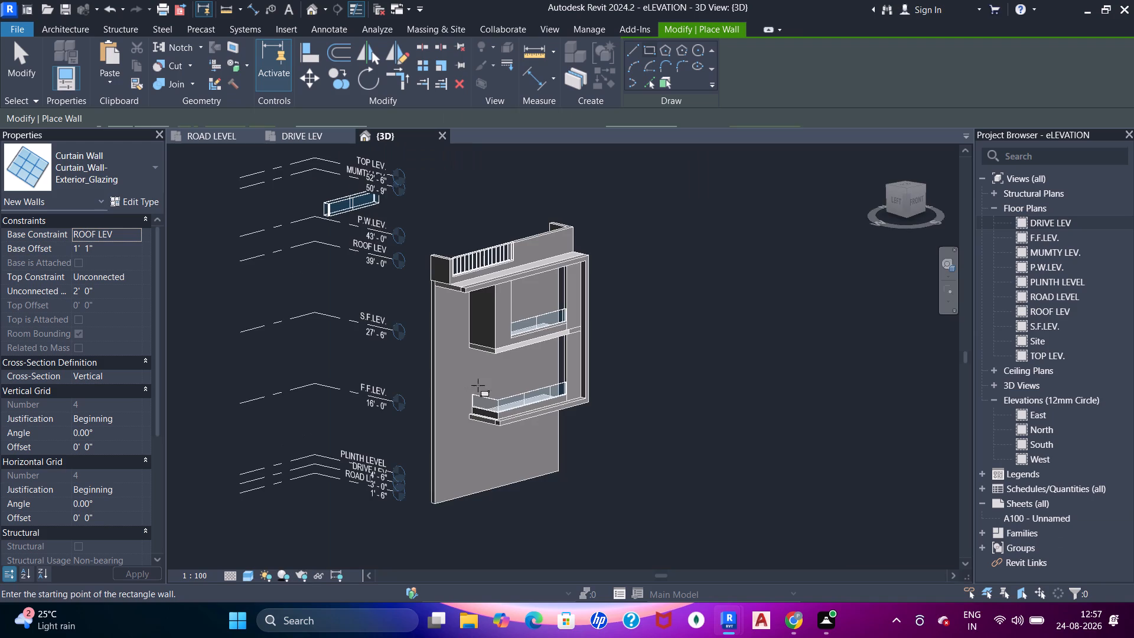
middle_click_drag(478, 385, 464, 362, "shift")
scroll(394, 216, "up", 3)
key("Escape")
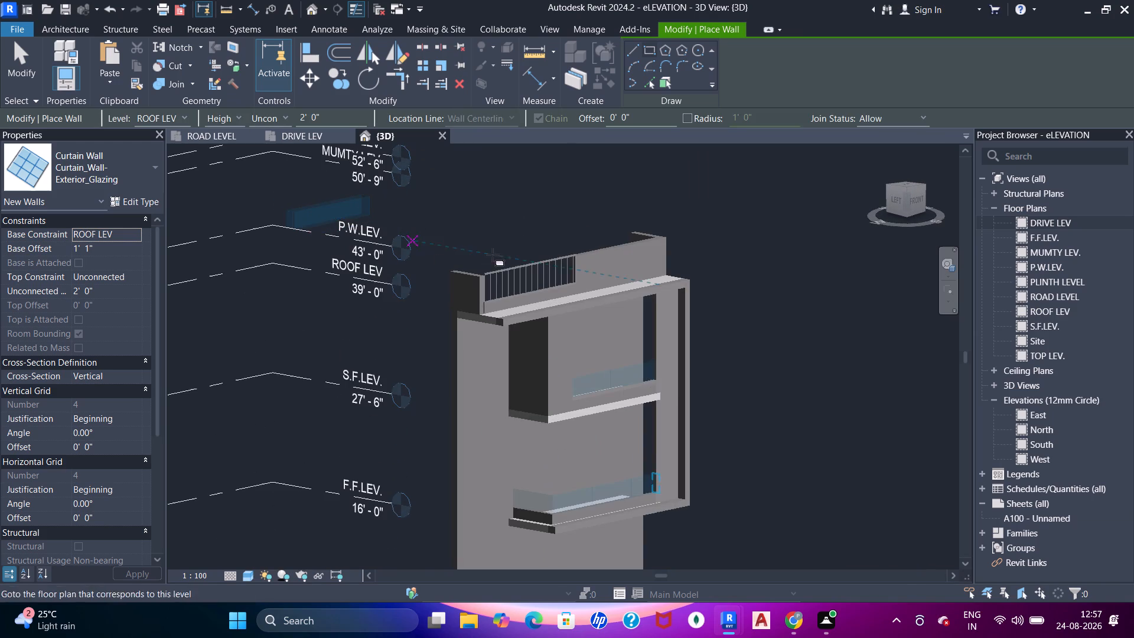
key("Escape")
key("Escape")
key("Escape")
key("Escape")
key("Escape")
key("Escape")
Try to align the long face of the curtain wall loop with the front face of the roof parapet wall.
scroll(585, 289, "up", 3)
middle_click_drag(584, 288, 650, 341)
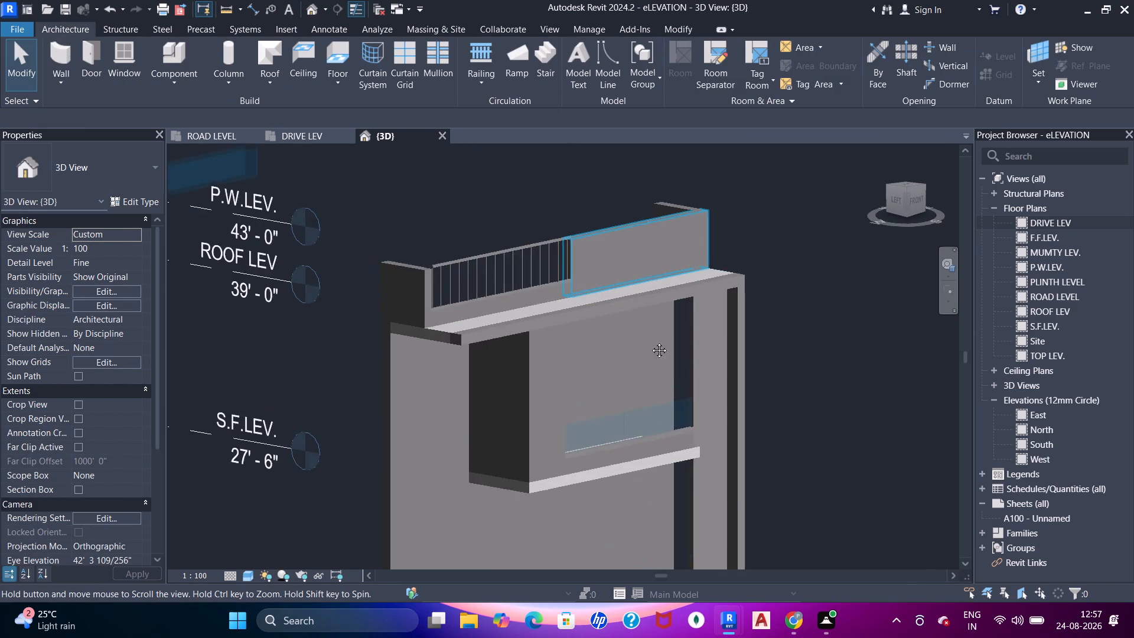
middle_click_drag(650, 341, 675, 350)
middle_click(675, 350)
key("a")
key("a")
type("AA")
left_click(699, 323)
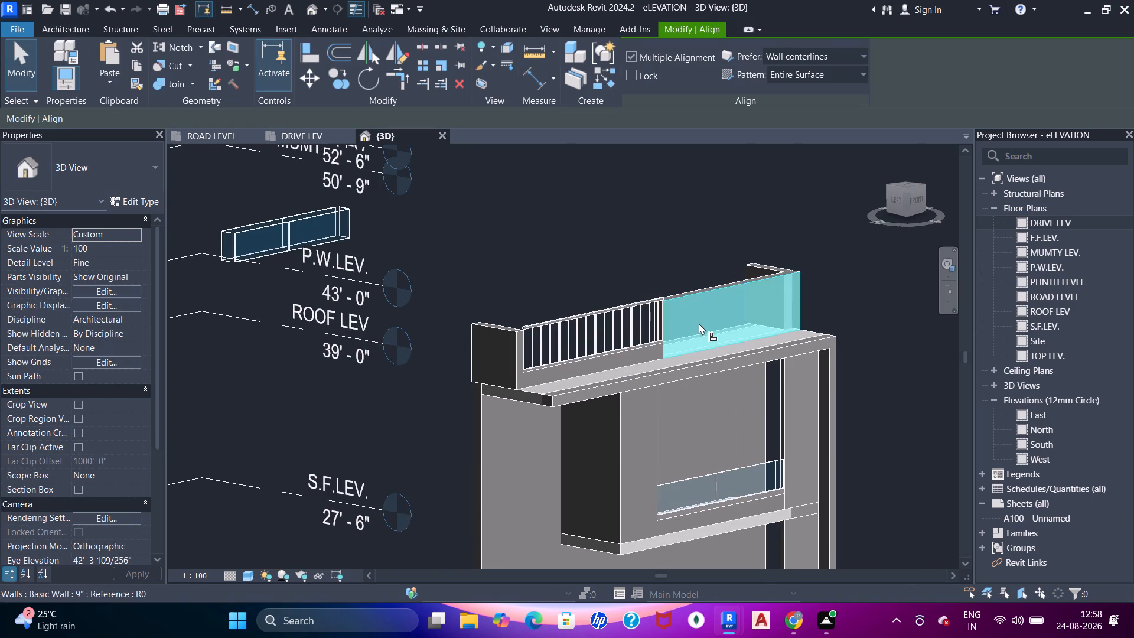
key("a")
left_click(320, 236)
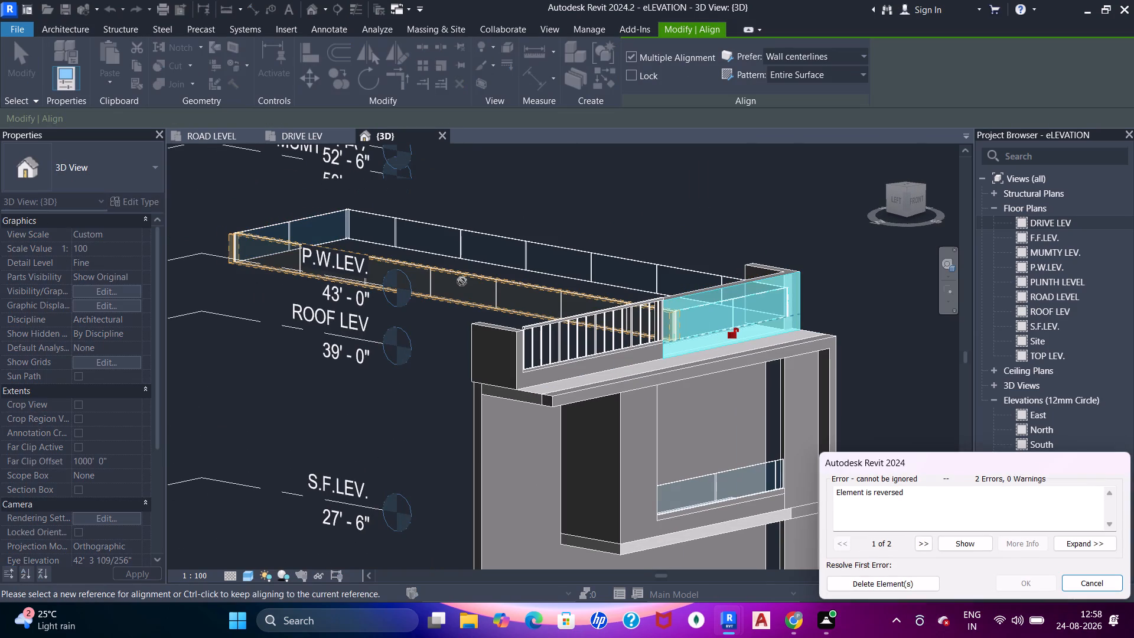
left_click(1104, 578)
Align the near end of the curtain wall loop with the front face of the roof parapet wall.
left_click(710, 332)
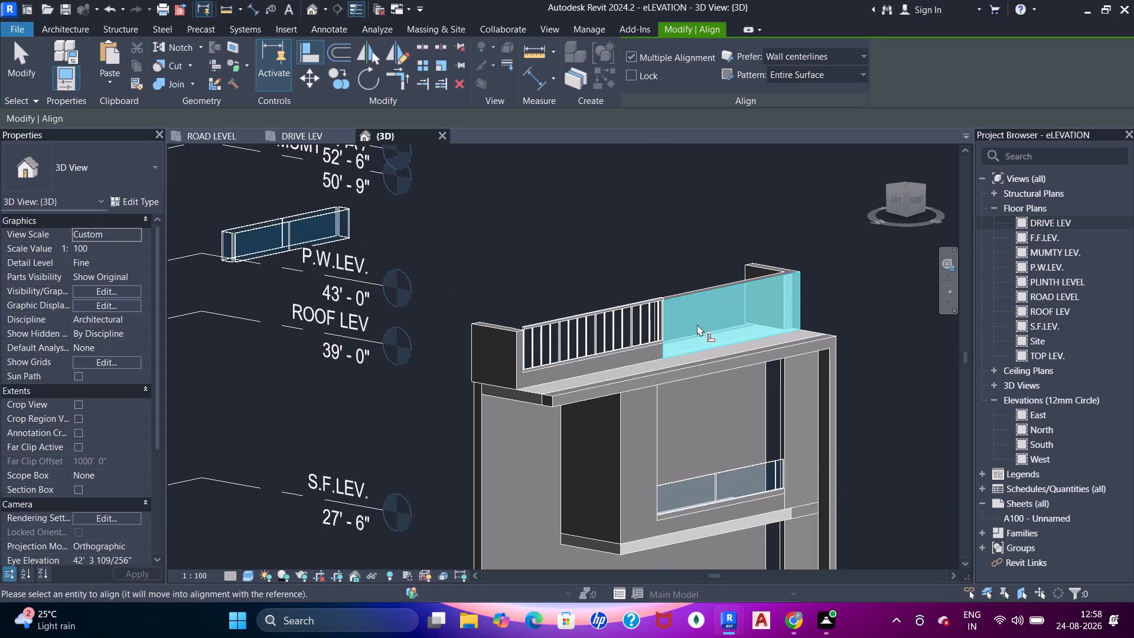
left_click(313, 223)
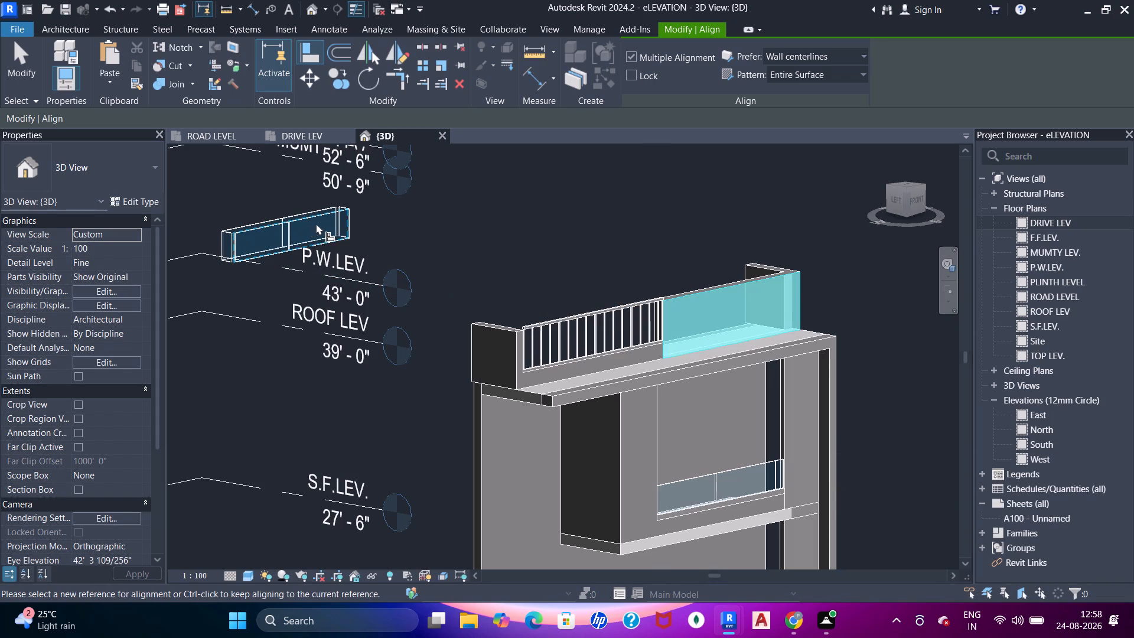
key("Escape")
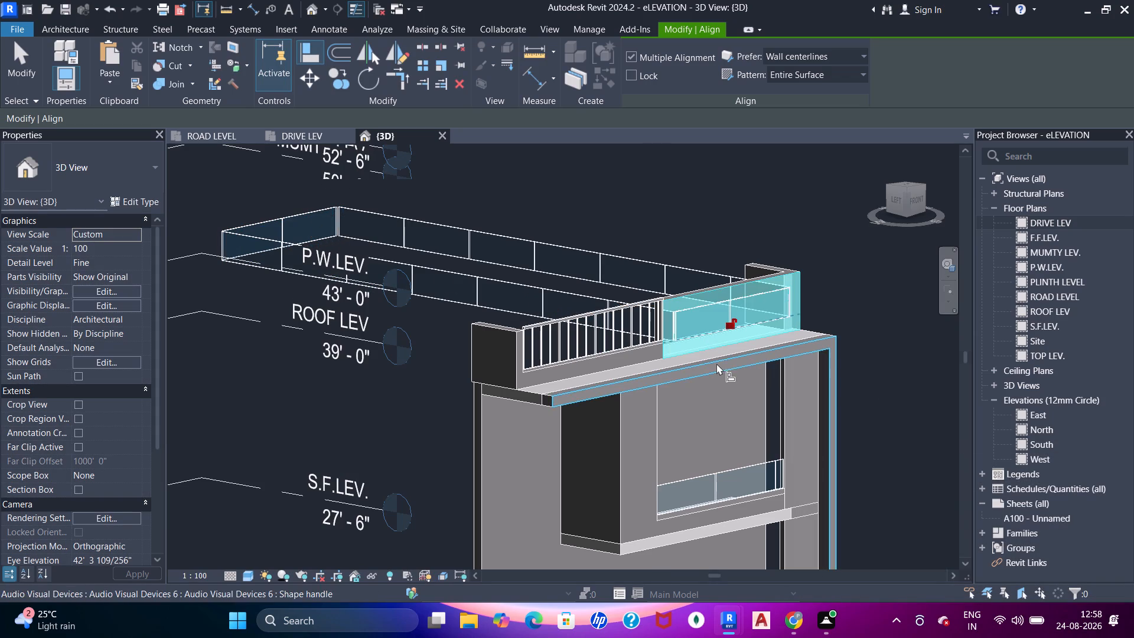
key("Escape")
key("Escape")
Examine the aligned curtain wall loop around the roof parapet and level lines from several angles.
middle_click_drag(383, 300, 429, 370, "shift")
middle_click_drag(475, 278, 490, 361, "shift")
middle_click(522, 373, "shift")
middle_click_drag(522, 373, 495, 310, "shift")
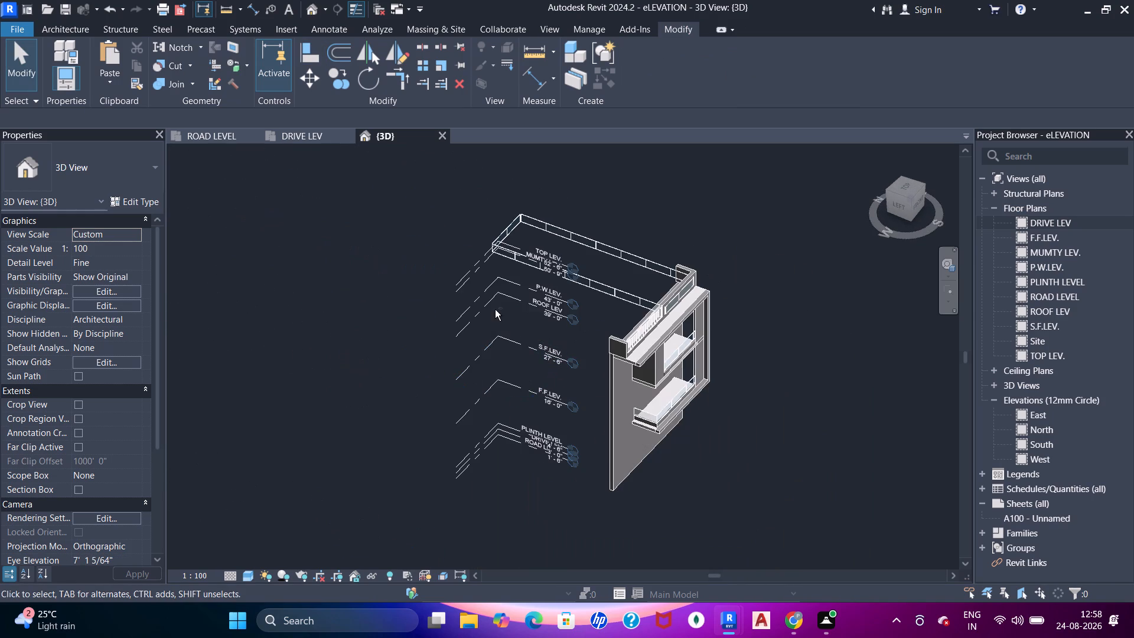
middle_click_drag(495, 310, 491, 294, "shift")
middle_click_drag(750, 383, 658, 303)
scroll(660, 327, "up", 1)
middle_click_drag(660, 327, 648, 307)
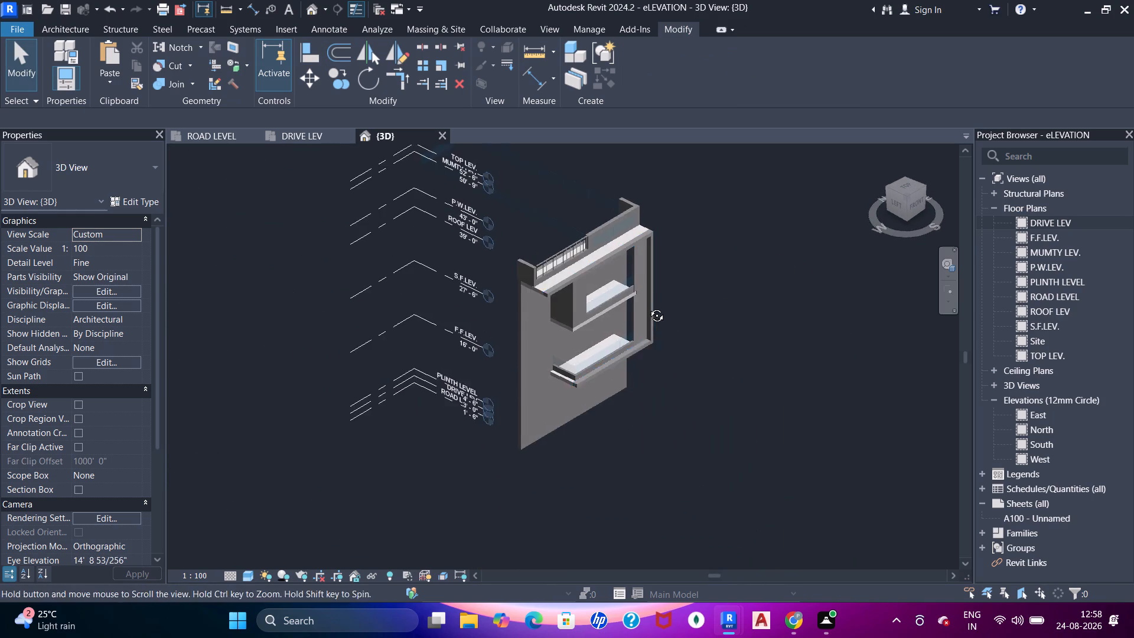
middle_click_drag(648, 307, 636, 263)
middle_click_drag(591, 244, 663, 384)
scroll(591, 327, "up", 4)
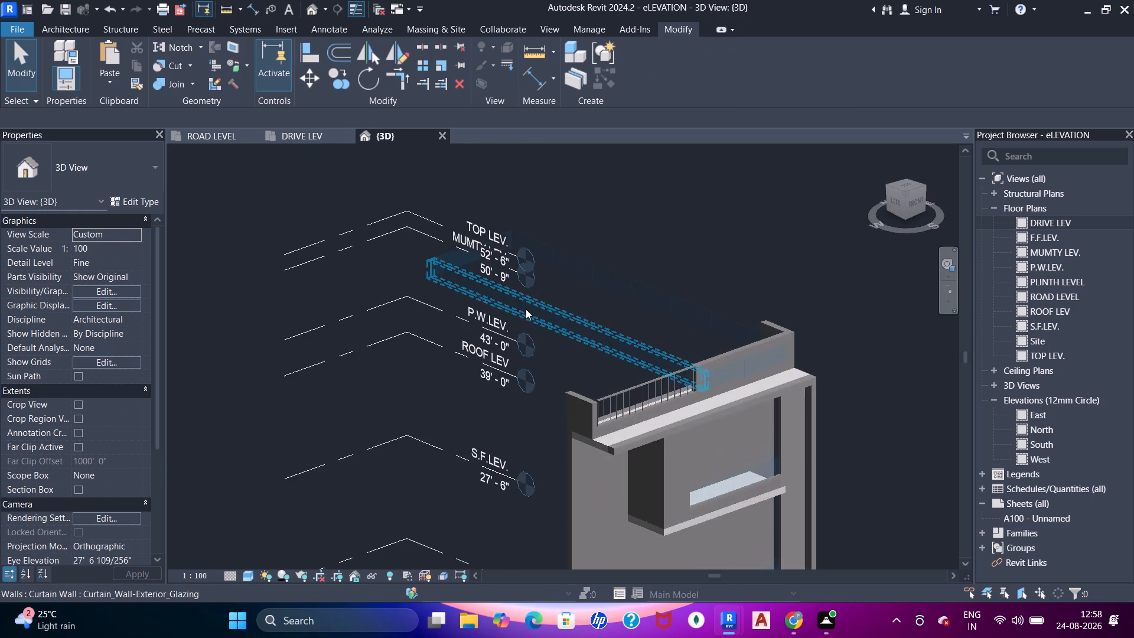
middle_click_drag(578, 327, 615, 354, "shift")
middle_click_drag(735, 409, 680, 373)
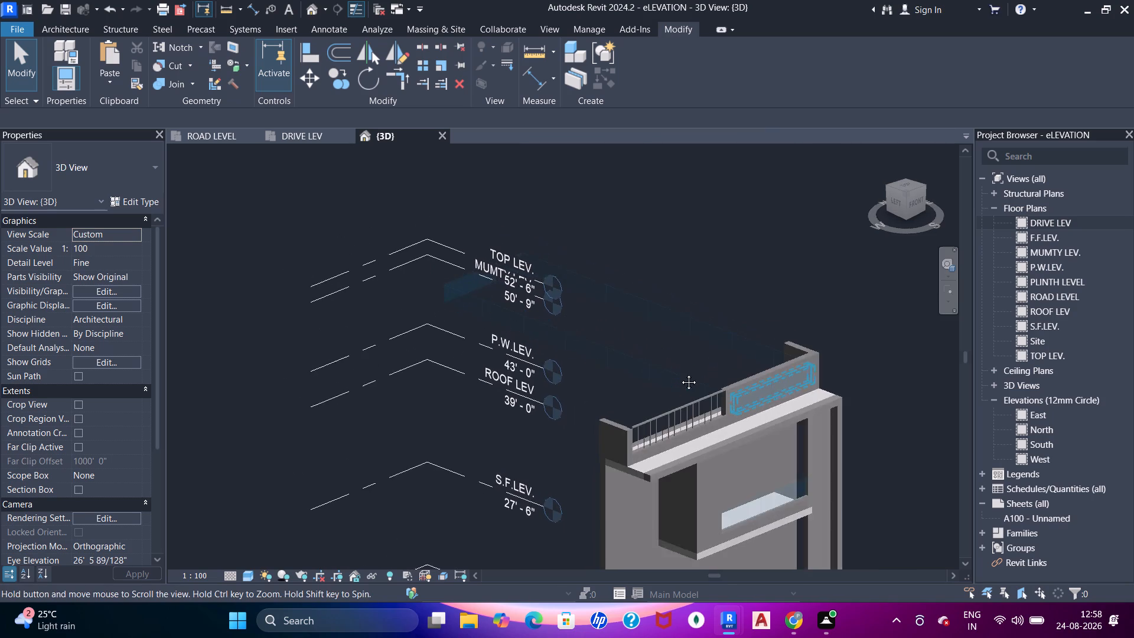
middle_click_drag(680, 373, 679, 373)
scroll(676, 373, "up", 2)
middle_click_drag(676, 373, 660, 357)
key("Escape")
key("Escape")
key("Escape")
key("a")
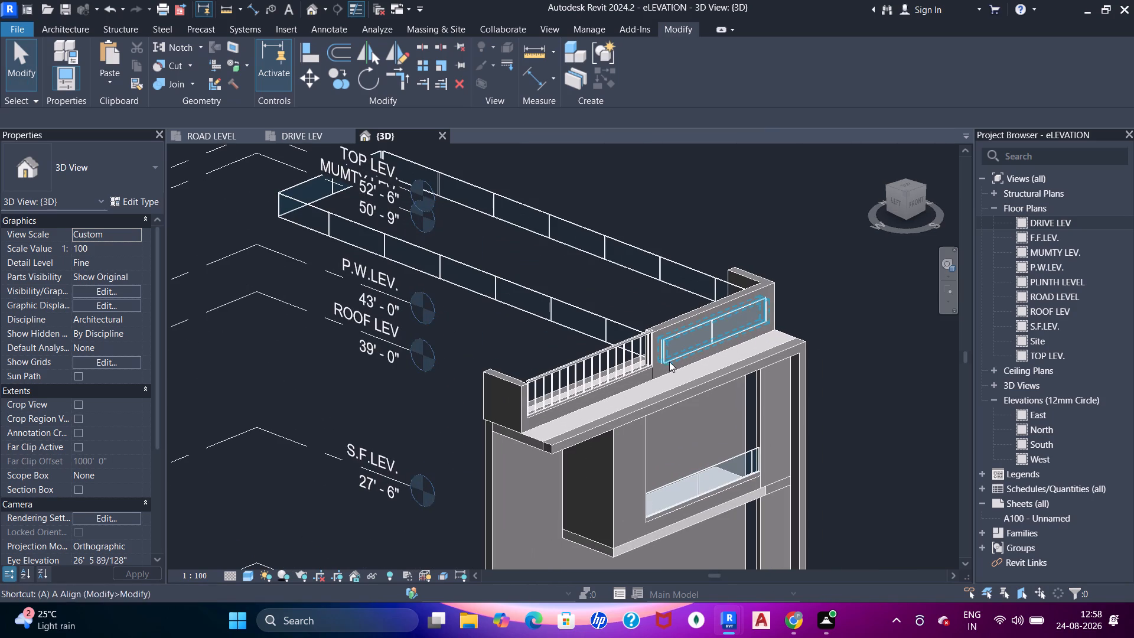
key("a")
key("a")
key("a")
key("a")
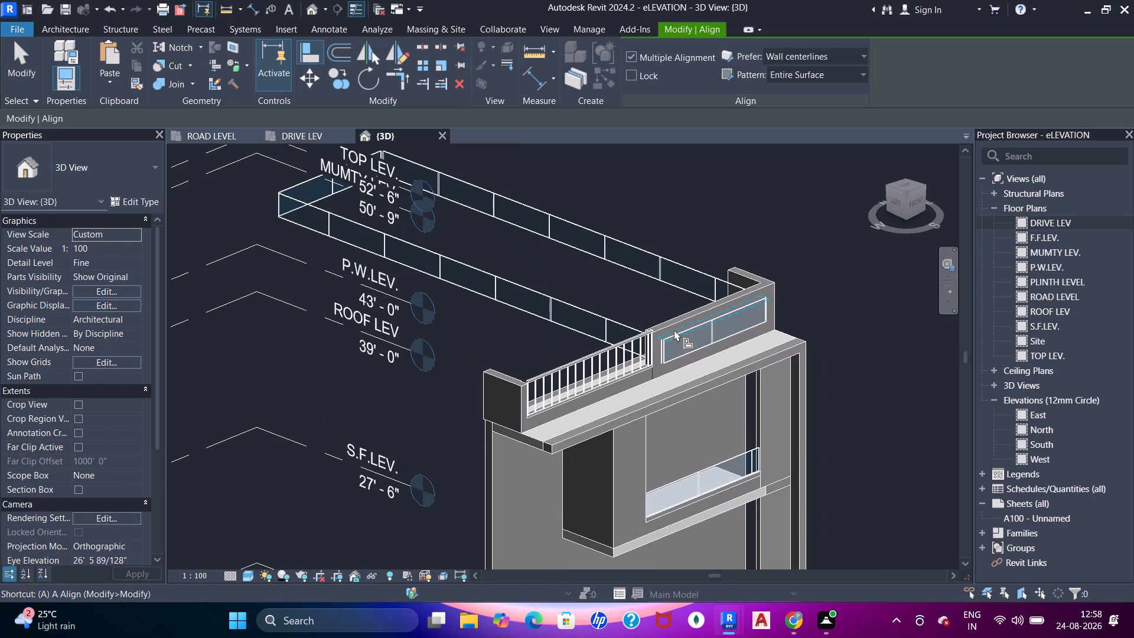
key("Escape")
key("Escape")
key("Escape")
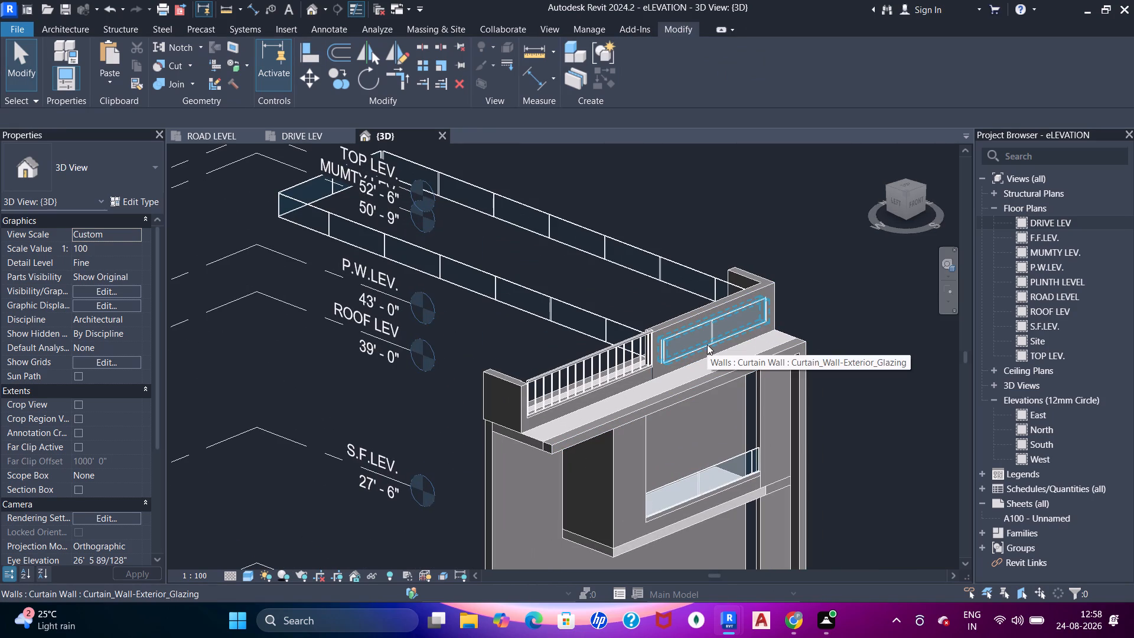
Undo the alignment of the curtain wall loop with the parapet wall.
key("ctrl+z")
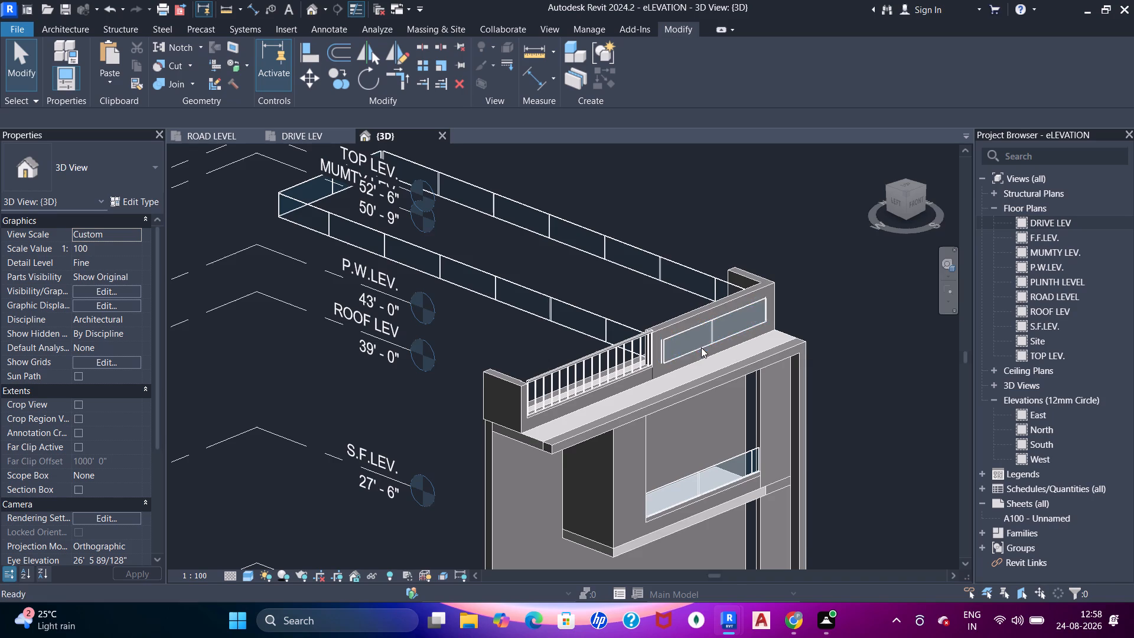
Start a new in-place model component in the Audio Visual Devices category, keeping the suggested name.
middle_click_drag(668, 337, 554, 288)
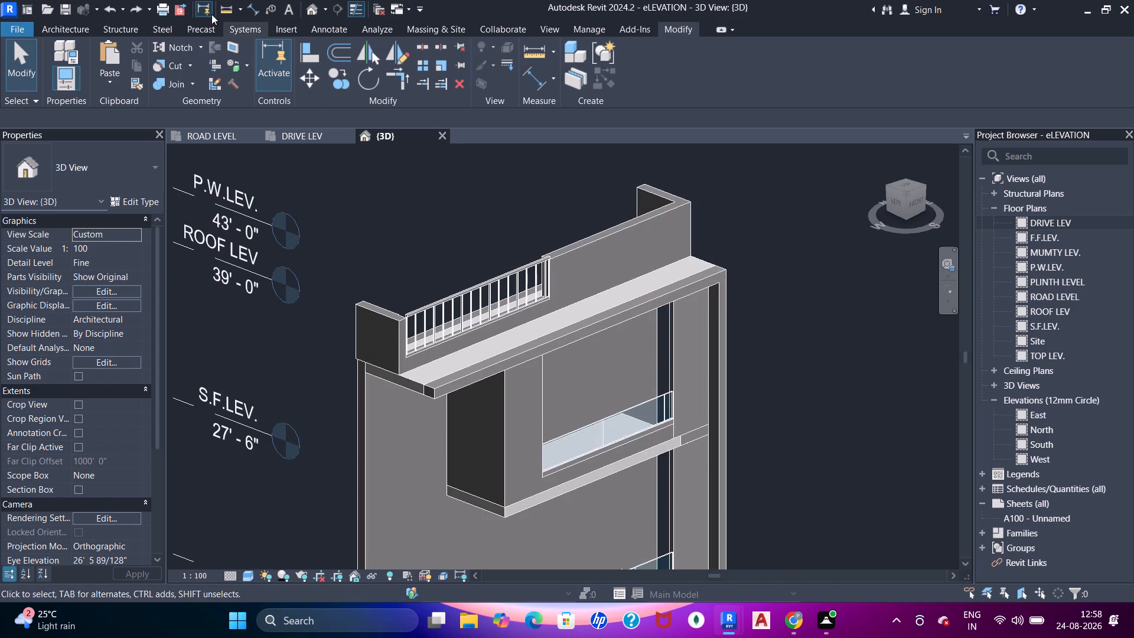
left_click(57, 27)
left_click(180, 86)
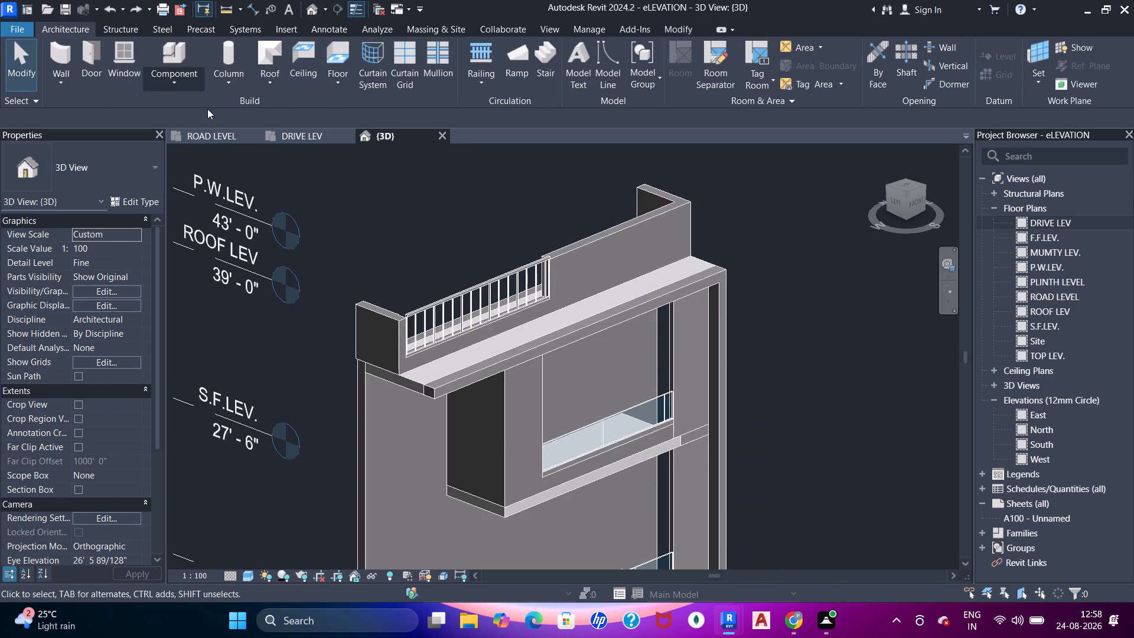
left_click(206, 135)
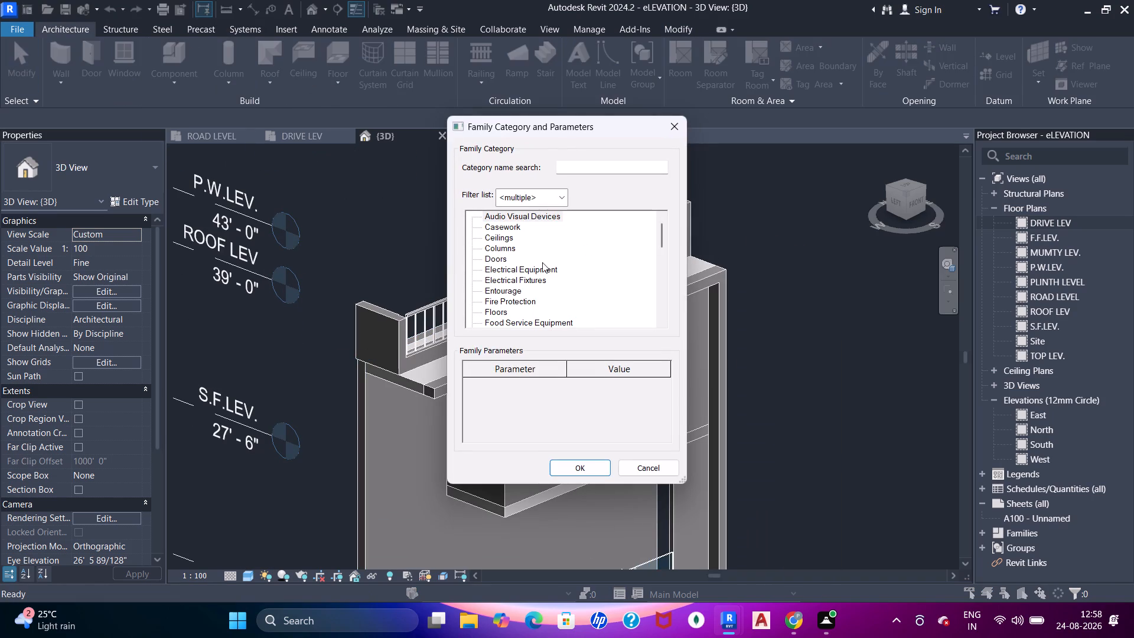
left_click(595, 473)
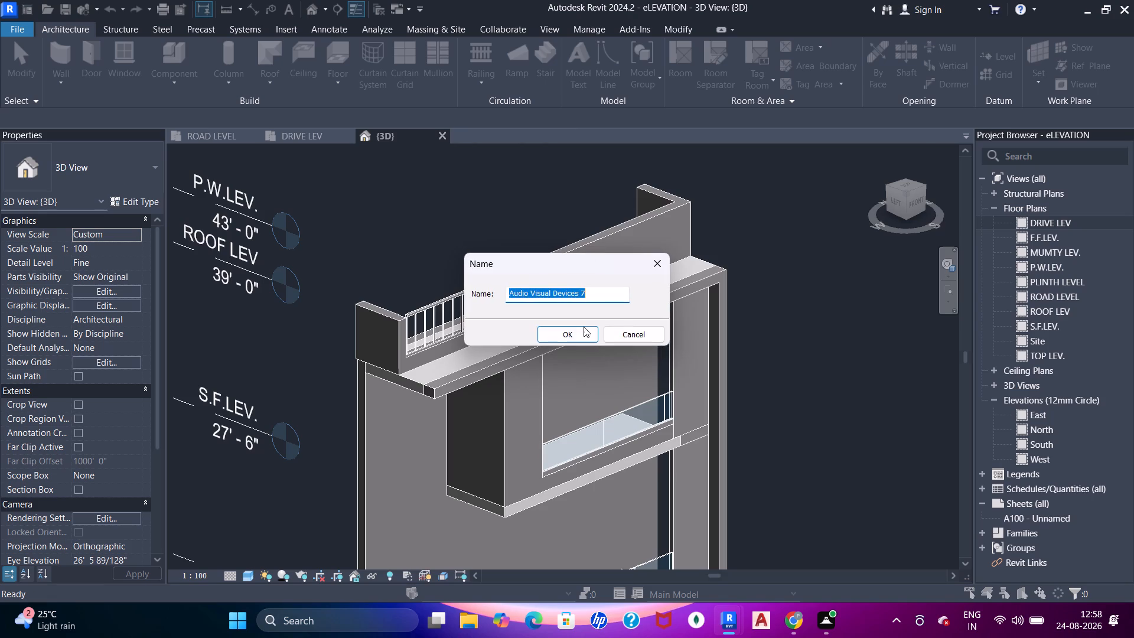
left_click_drag(562, 337, 571, 333)
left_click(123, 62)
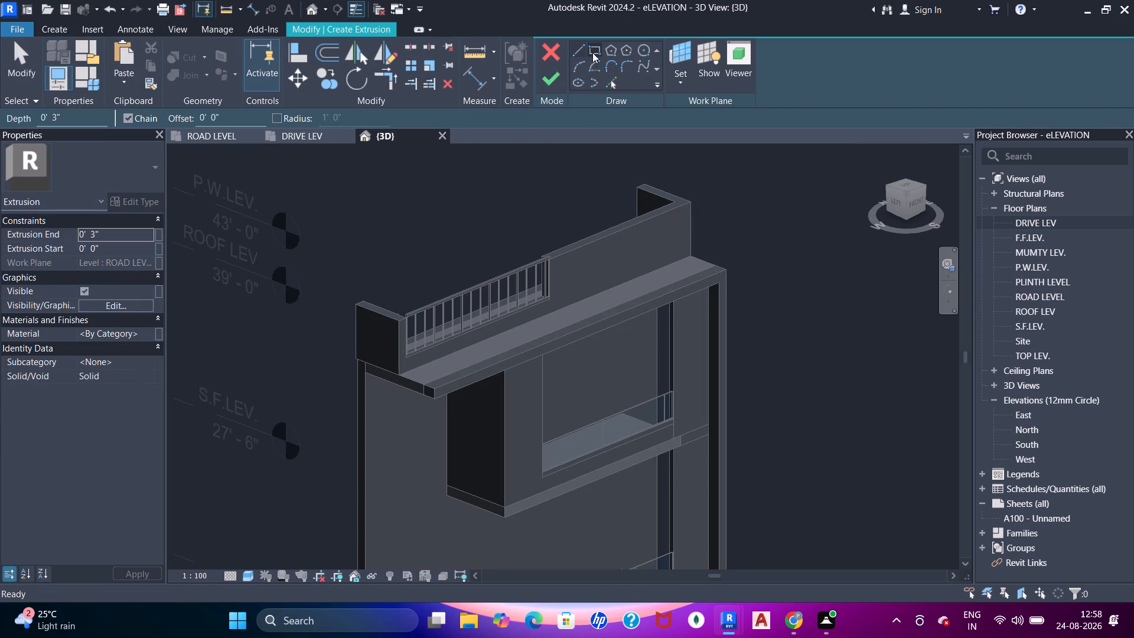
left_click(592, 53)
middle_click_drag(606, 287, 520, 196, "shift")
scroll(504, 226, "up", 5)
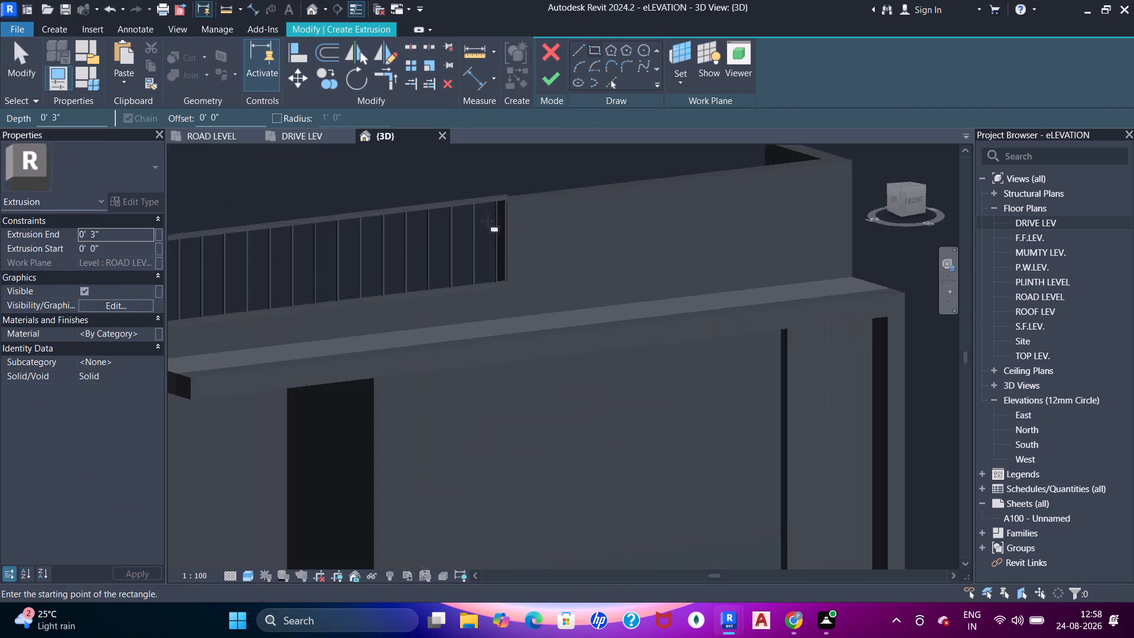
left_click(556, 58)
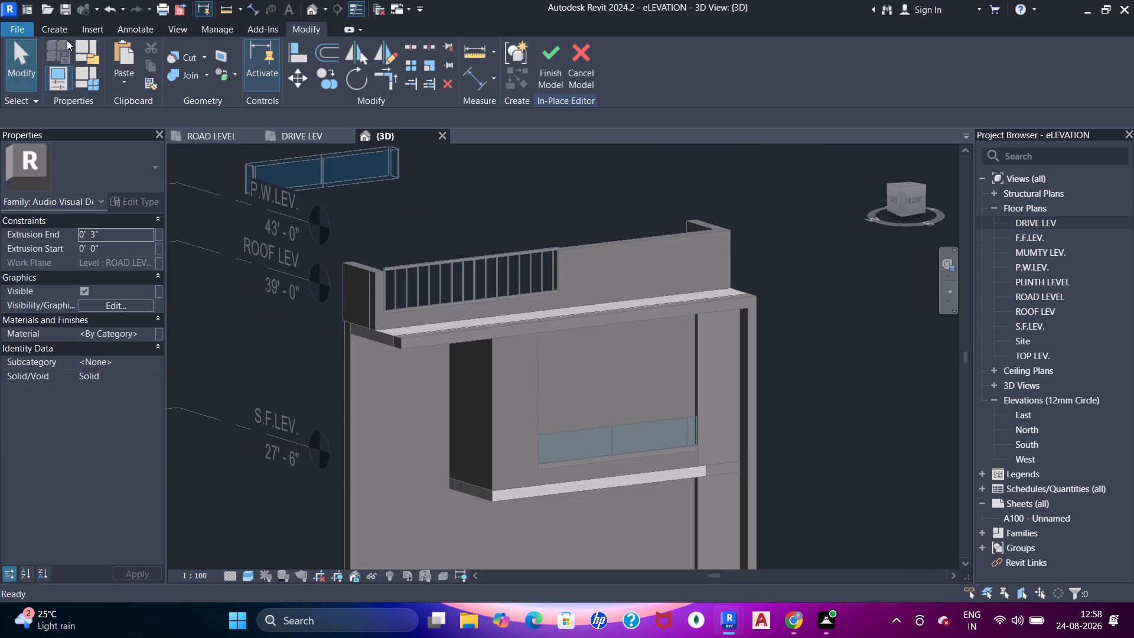
Start a void extrusion and set its work plane to the front face of the solid roof parapet wall.
left_click(60, 31)
left_click_drag(294, 73, 301, 73)
left_click(317, 116)
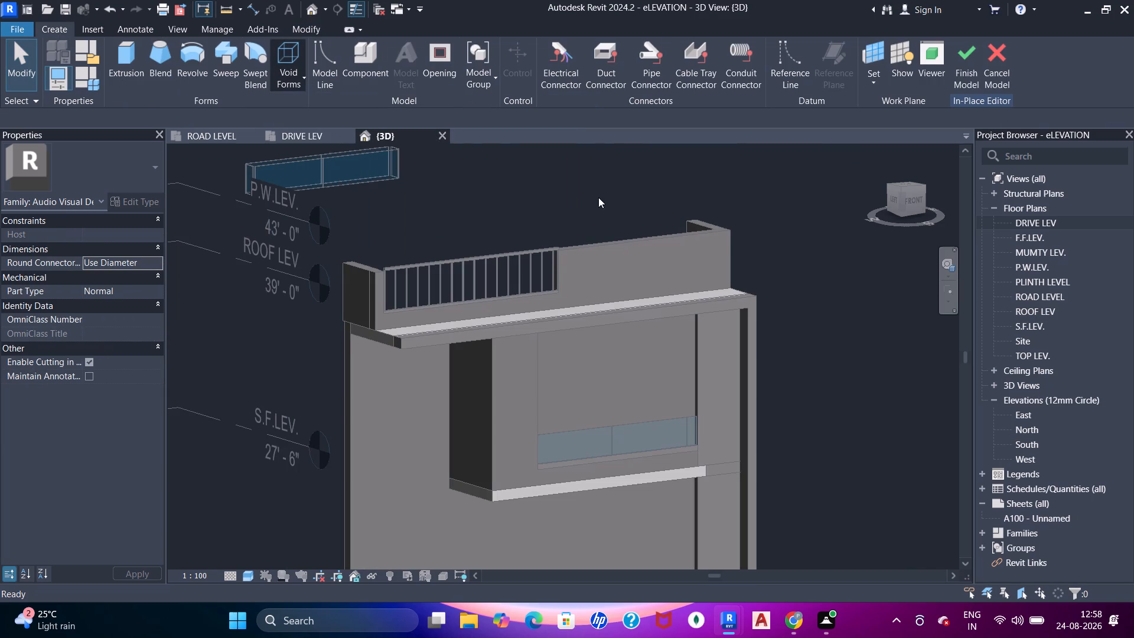
scroll(588, 273, "up", 5)
left_click(595, 52)
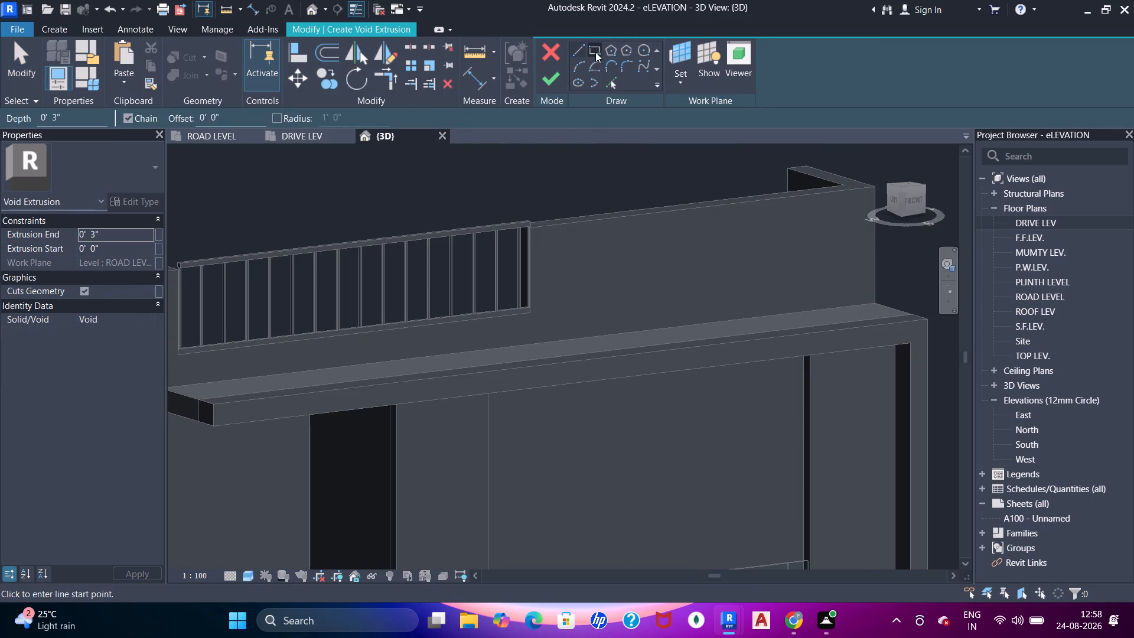
left_click(568, 251)
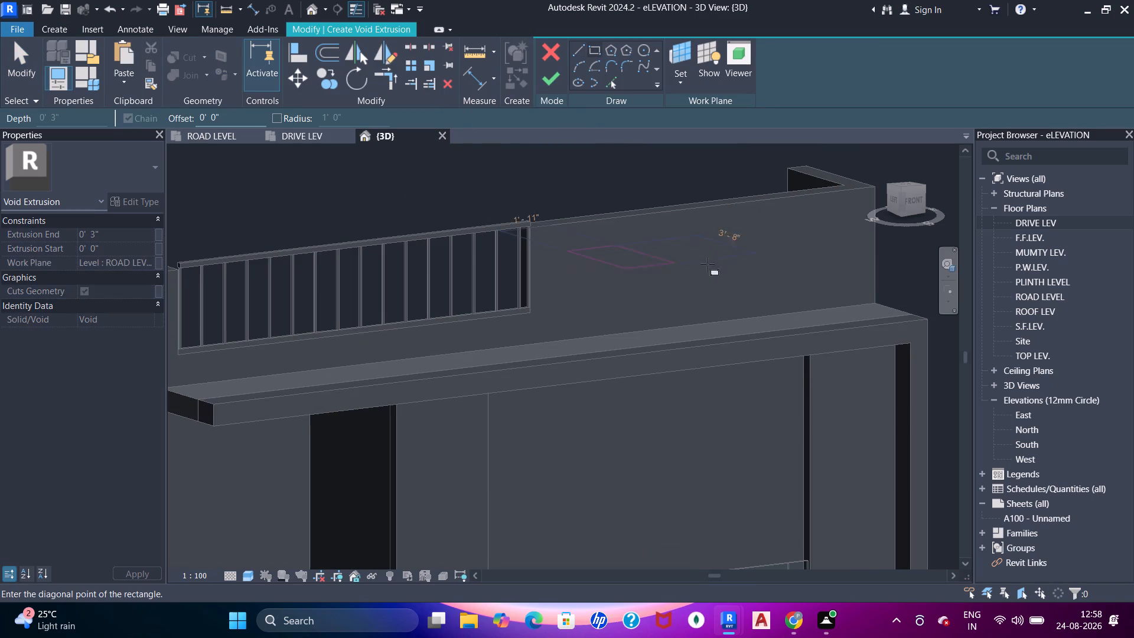
key("Escape")
left_click(681, 84)
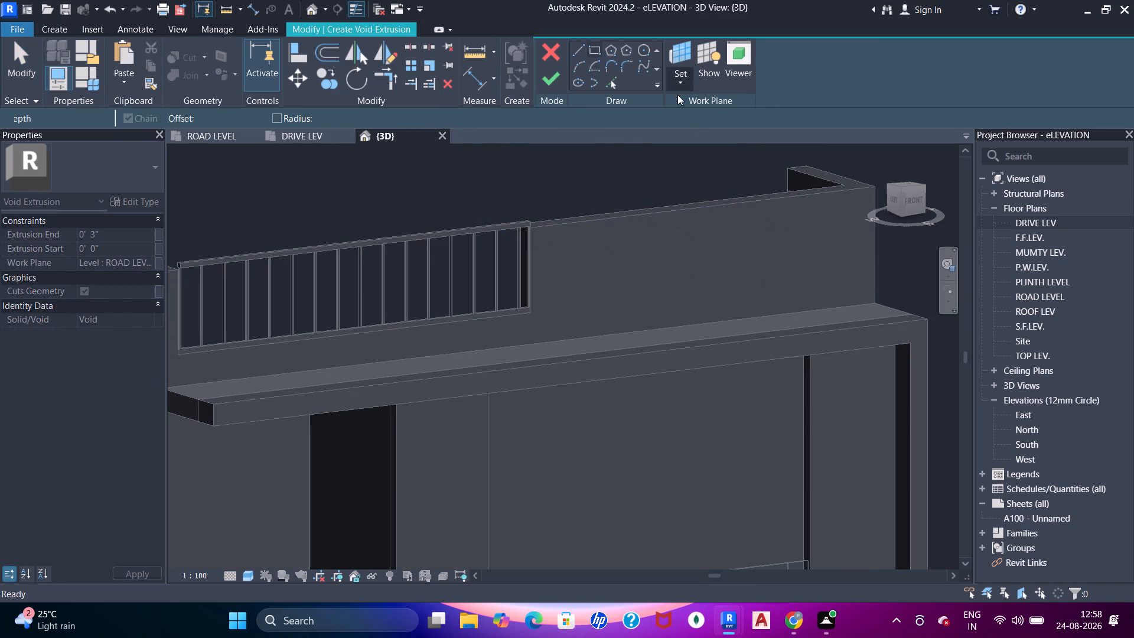
left_click(682, 86)
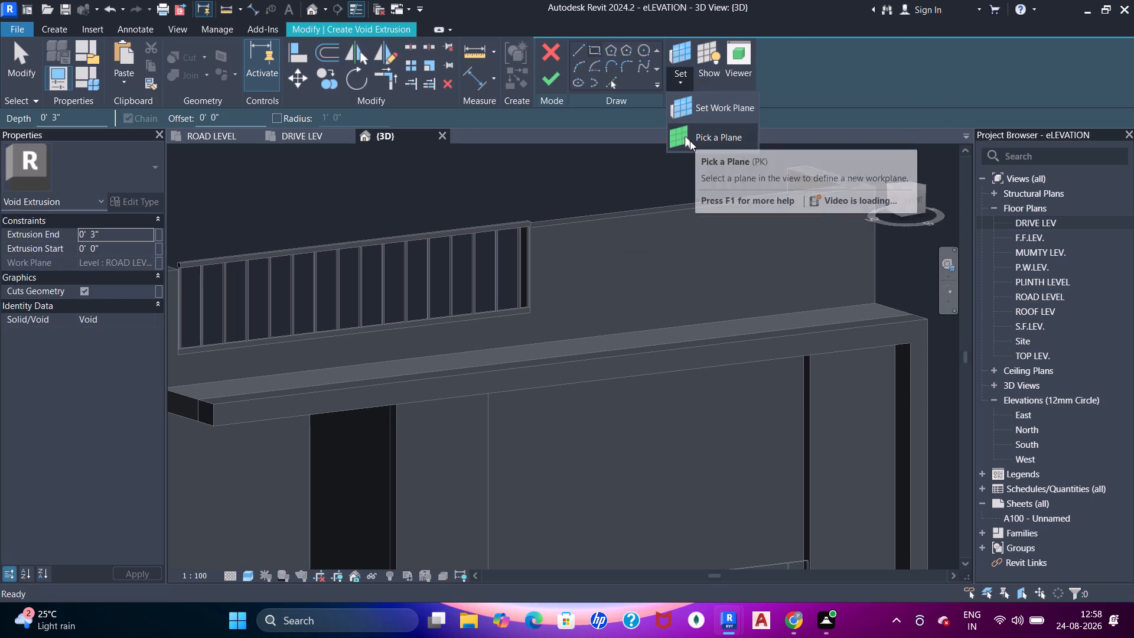
left_click(690, 141)
left_click(627, 269)
Sketch a rectangle about 10'-7" by 1'-4" on the parapet wall's front face and finish it as a 3" void extrusion.
left_click(561, 249)
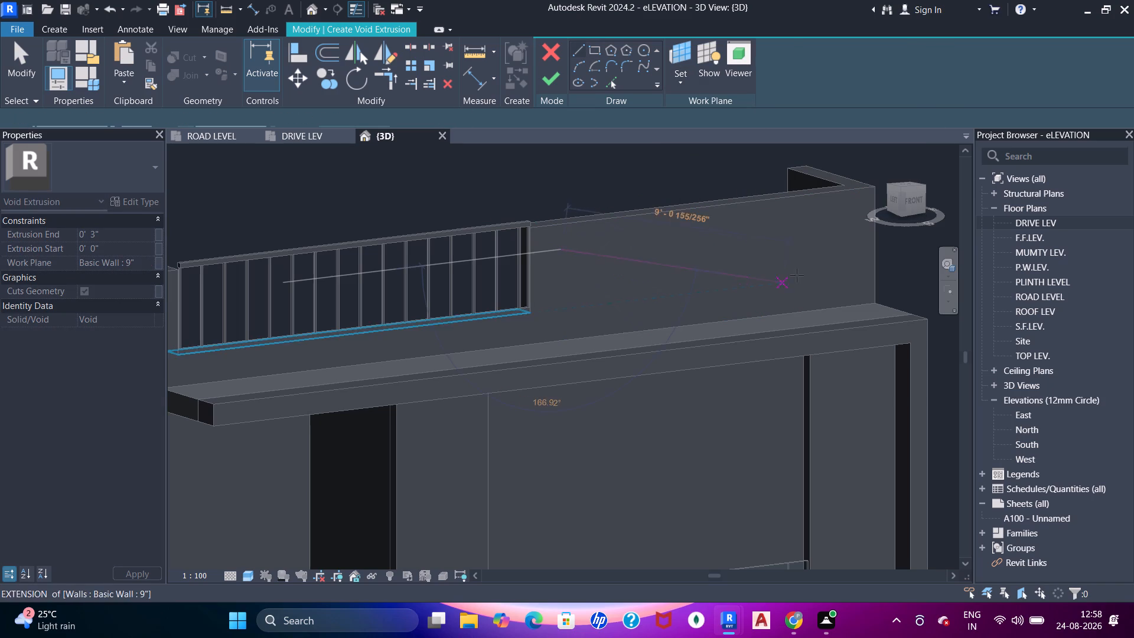
left_click(595, 51)
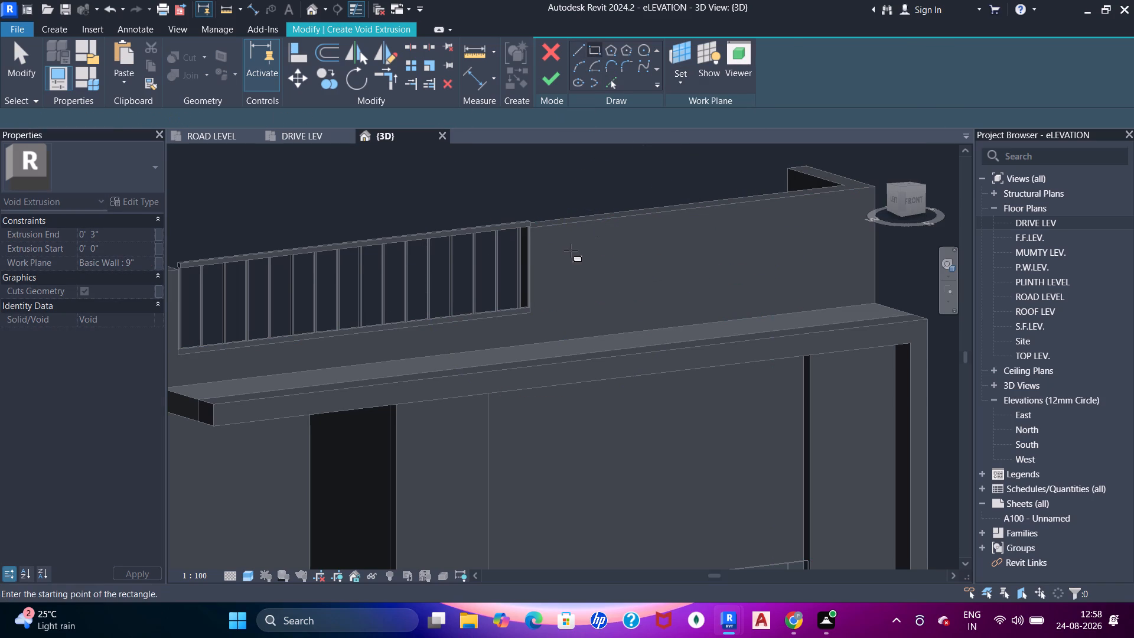
left_click(571, 250)
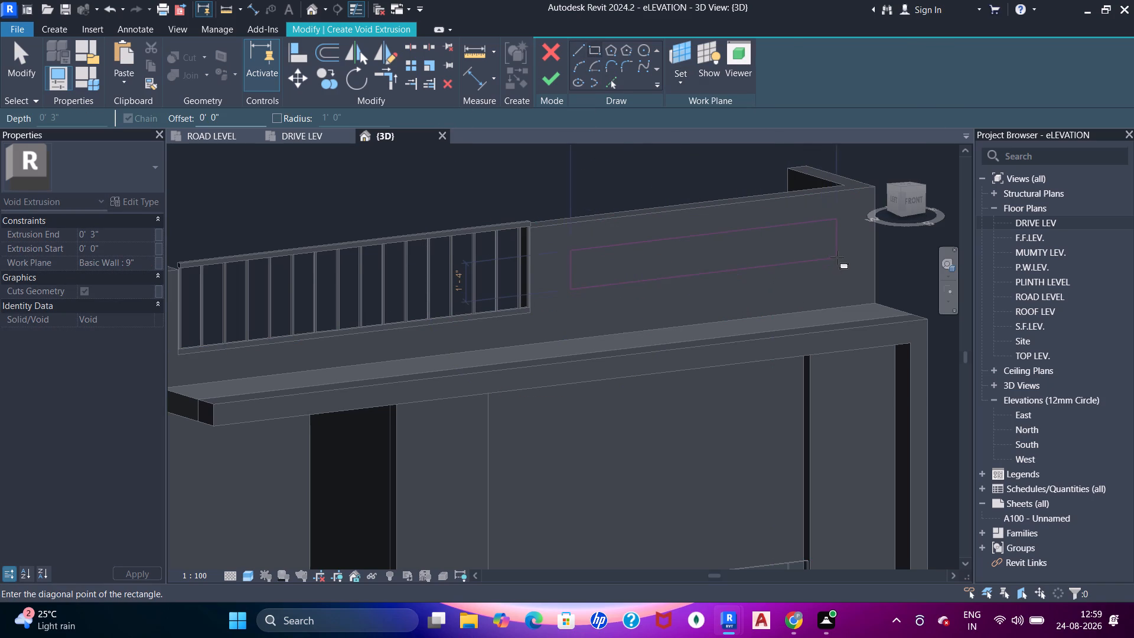
left_click(837, 258)
left_click(542, 74)
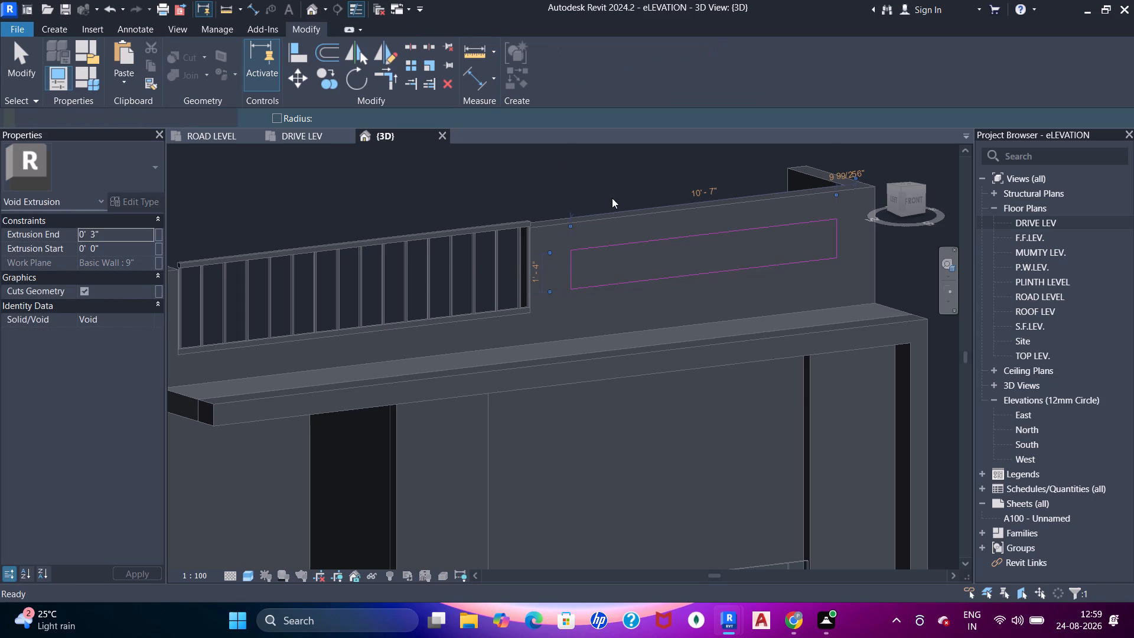
key("Escape")
middle_click_drag(556, 265, 626, 365, "shift")
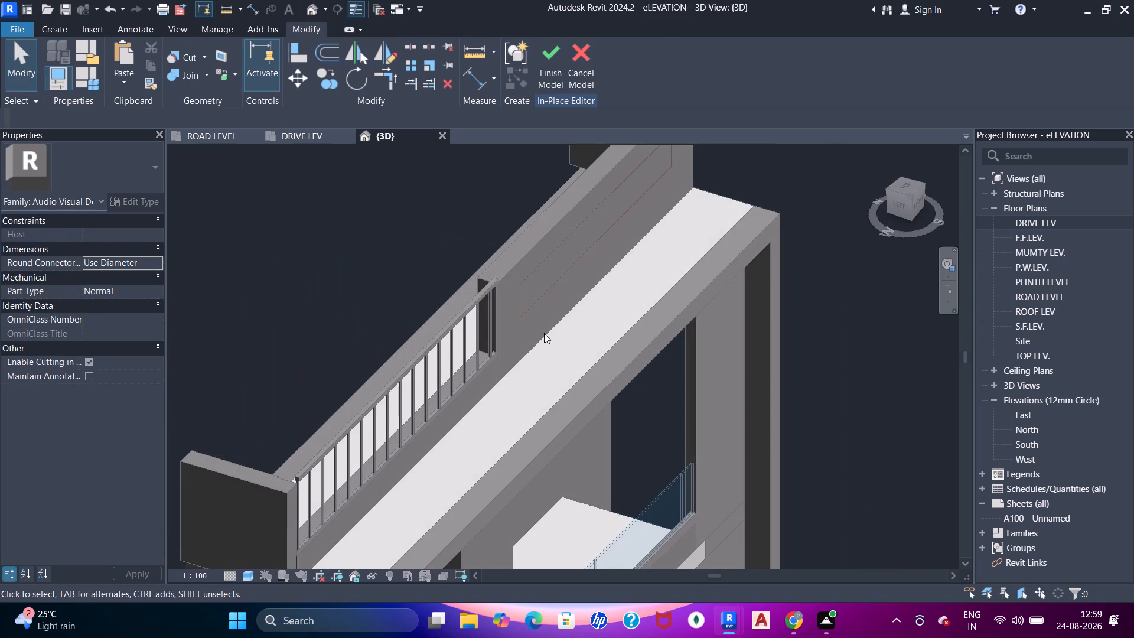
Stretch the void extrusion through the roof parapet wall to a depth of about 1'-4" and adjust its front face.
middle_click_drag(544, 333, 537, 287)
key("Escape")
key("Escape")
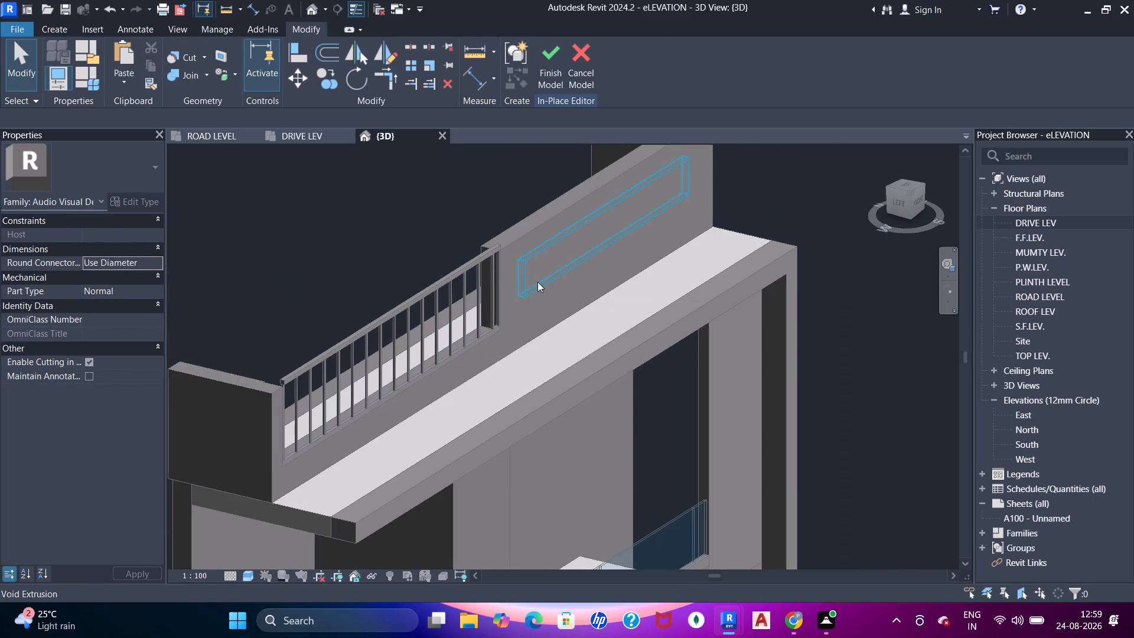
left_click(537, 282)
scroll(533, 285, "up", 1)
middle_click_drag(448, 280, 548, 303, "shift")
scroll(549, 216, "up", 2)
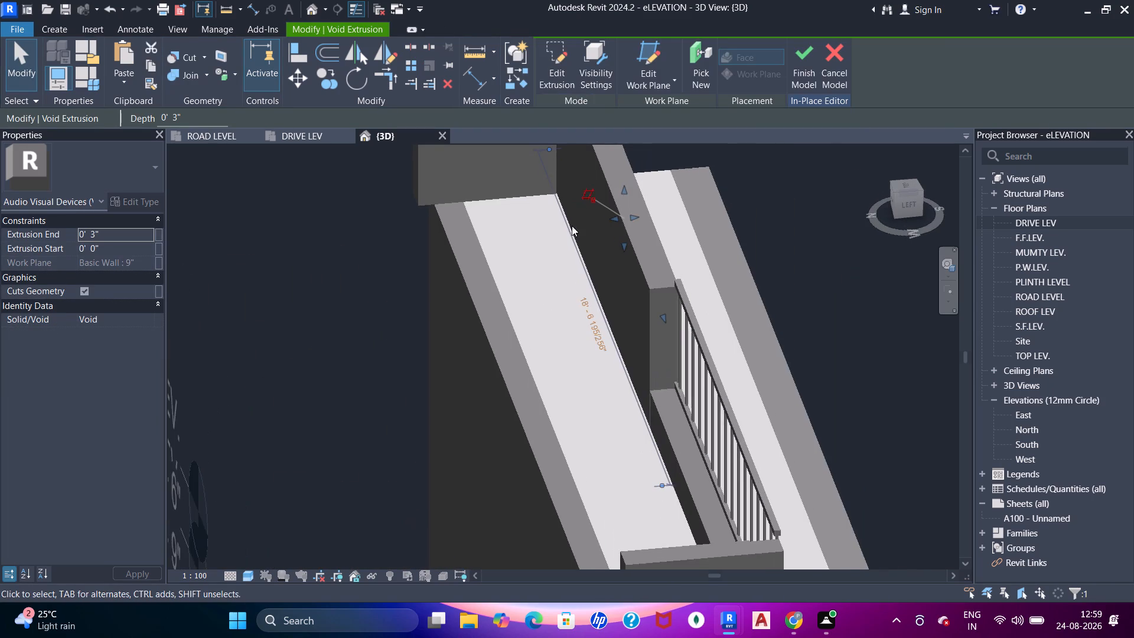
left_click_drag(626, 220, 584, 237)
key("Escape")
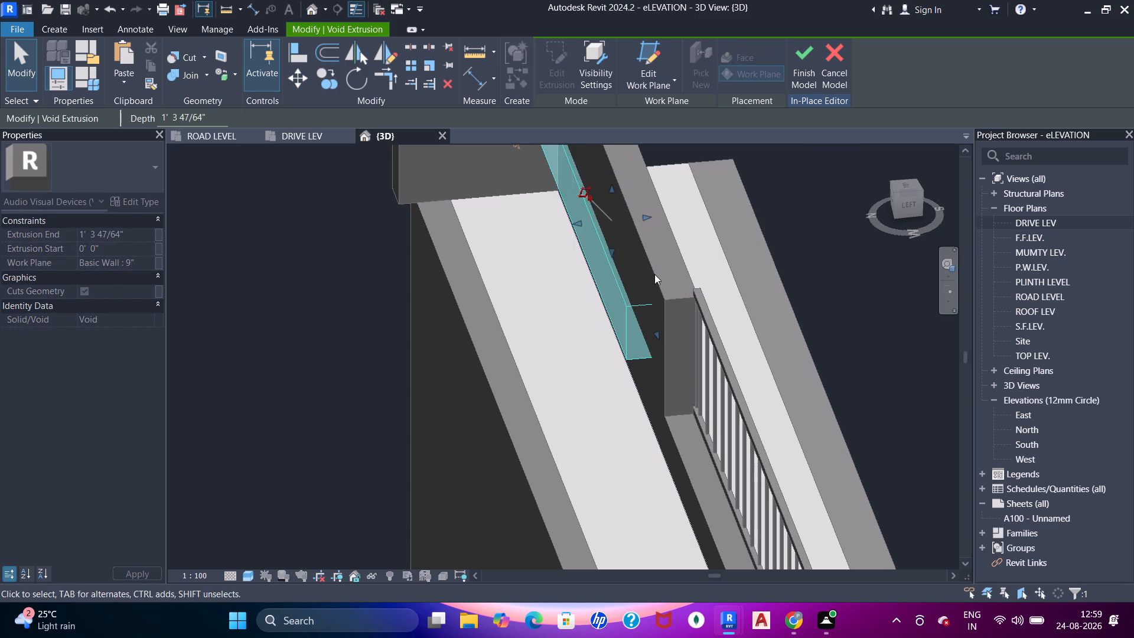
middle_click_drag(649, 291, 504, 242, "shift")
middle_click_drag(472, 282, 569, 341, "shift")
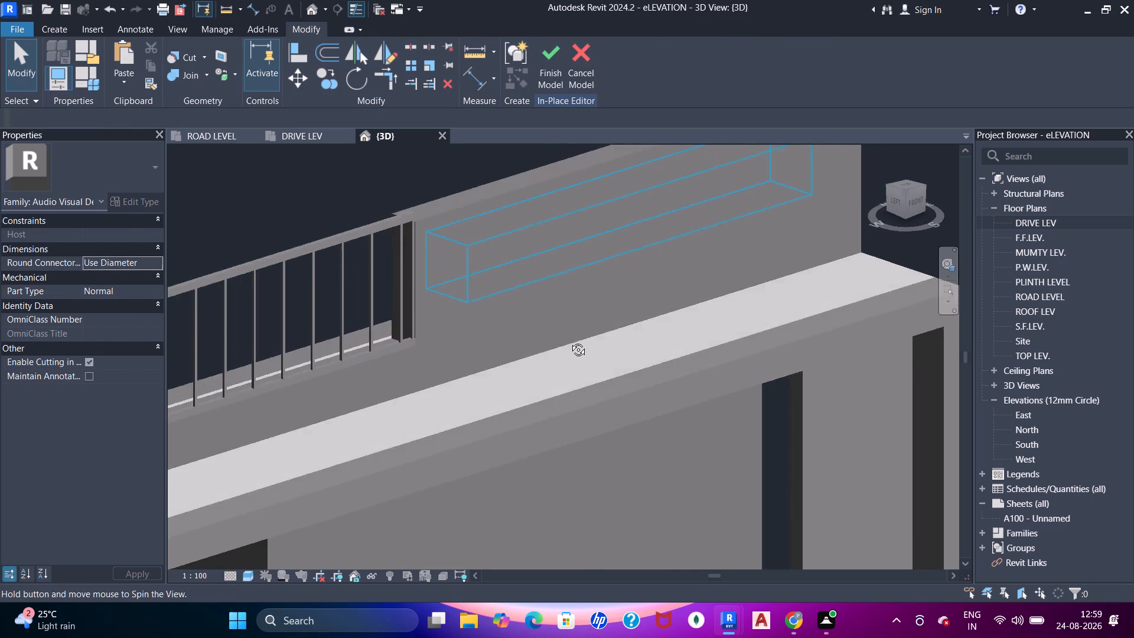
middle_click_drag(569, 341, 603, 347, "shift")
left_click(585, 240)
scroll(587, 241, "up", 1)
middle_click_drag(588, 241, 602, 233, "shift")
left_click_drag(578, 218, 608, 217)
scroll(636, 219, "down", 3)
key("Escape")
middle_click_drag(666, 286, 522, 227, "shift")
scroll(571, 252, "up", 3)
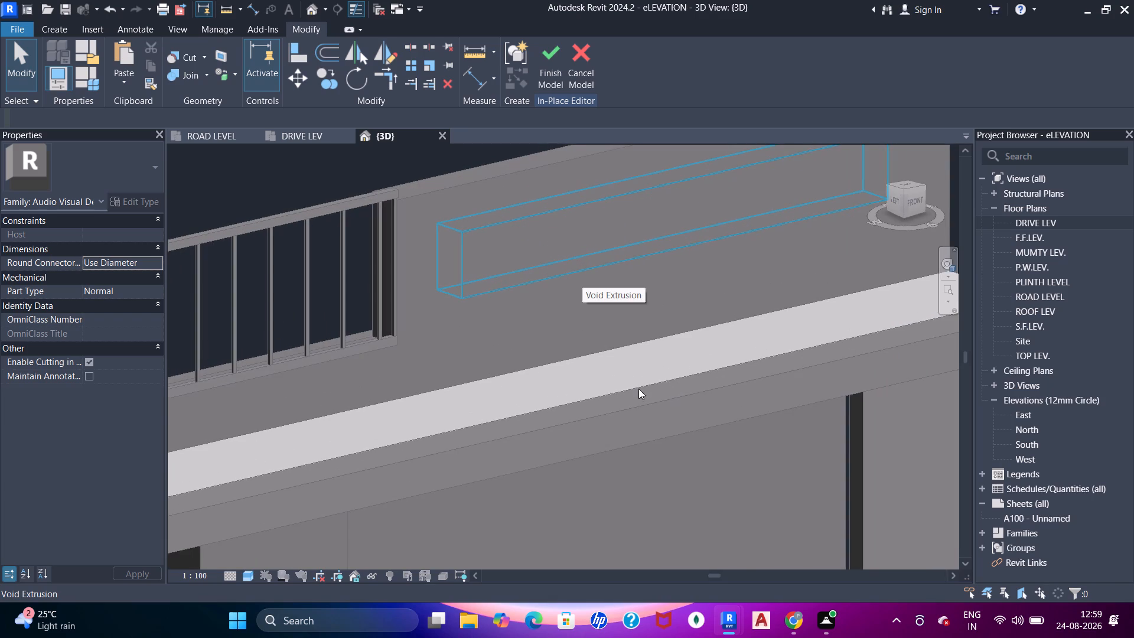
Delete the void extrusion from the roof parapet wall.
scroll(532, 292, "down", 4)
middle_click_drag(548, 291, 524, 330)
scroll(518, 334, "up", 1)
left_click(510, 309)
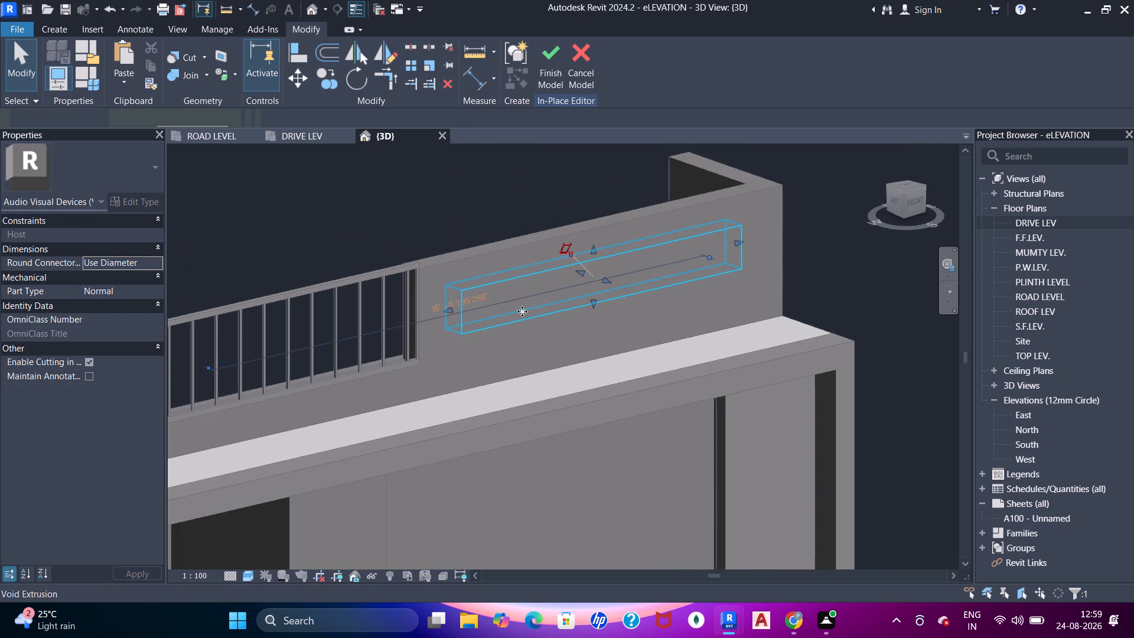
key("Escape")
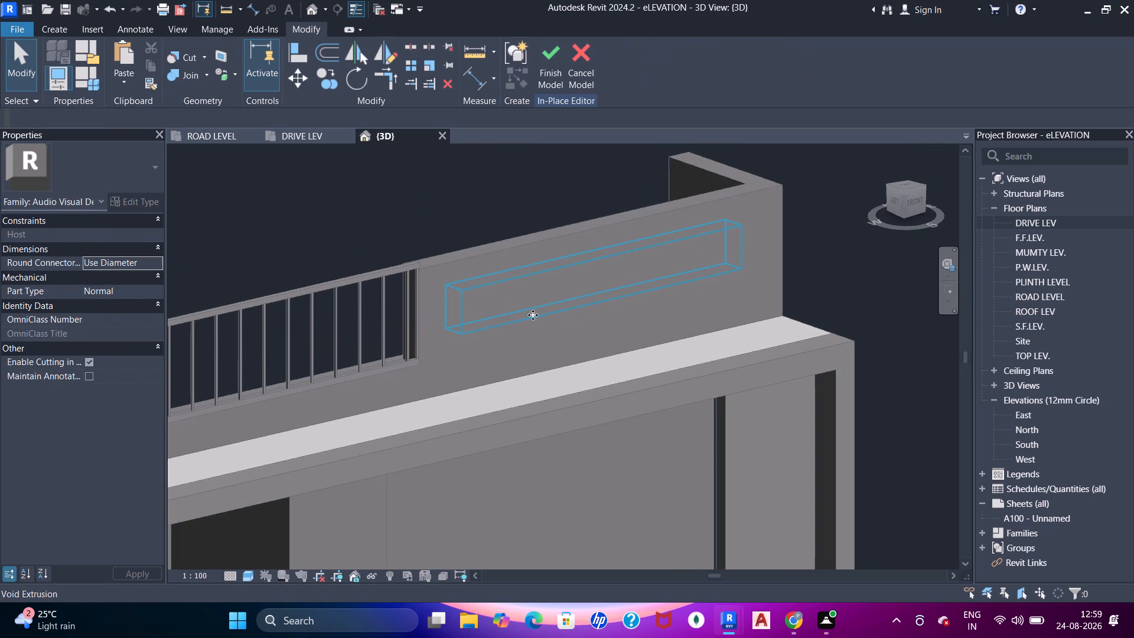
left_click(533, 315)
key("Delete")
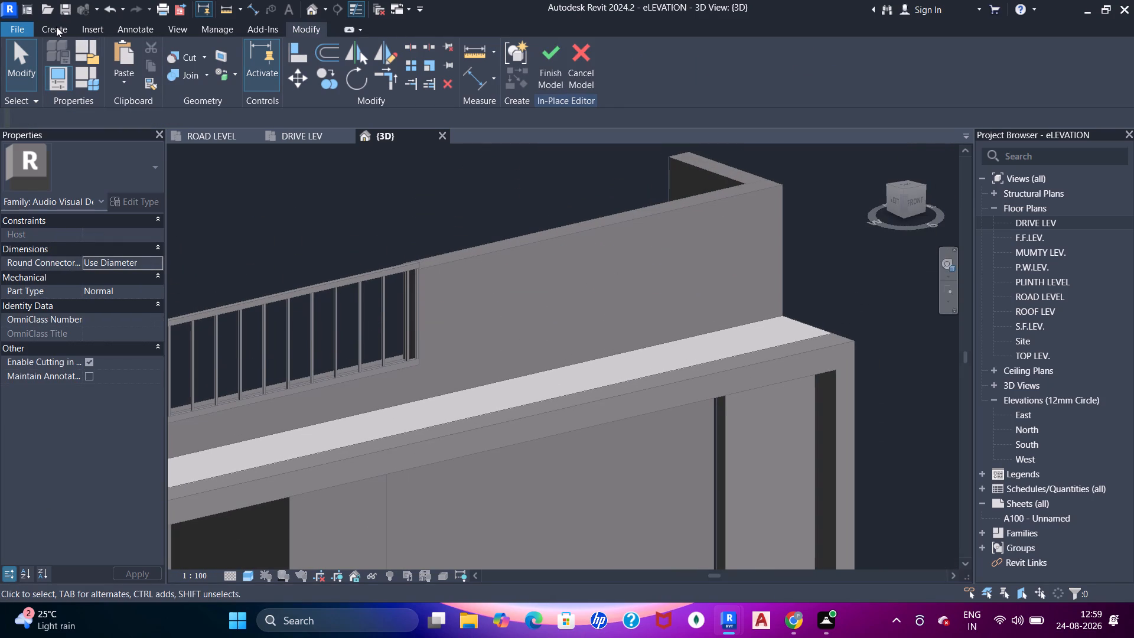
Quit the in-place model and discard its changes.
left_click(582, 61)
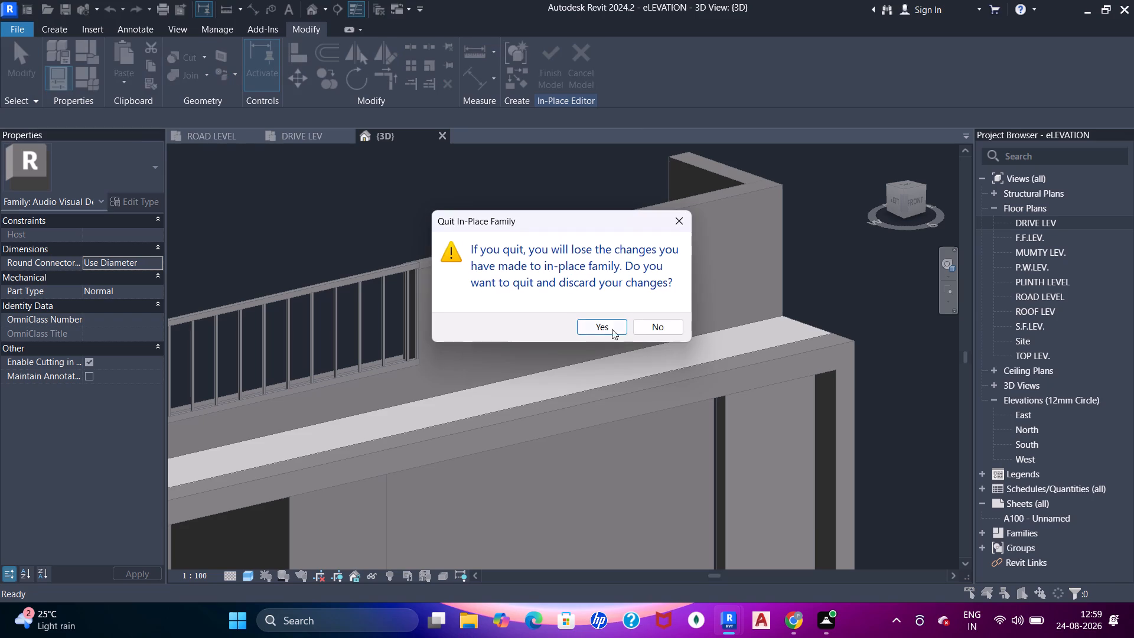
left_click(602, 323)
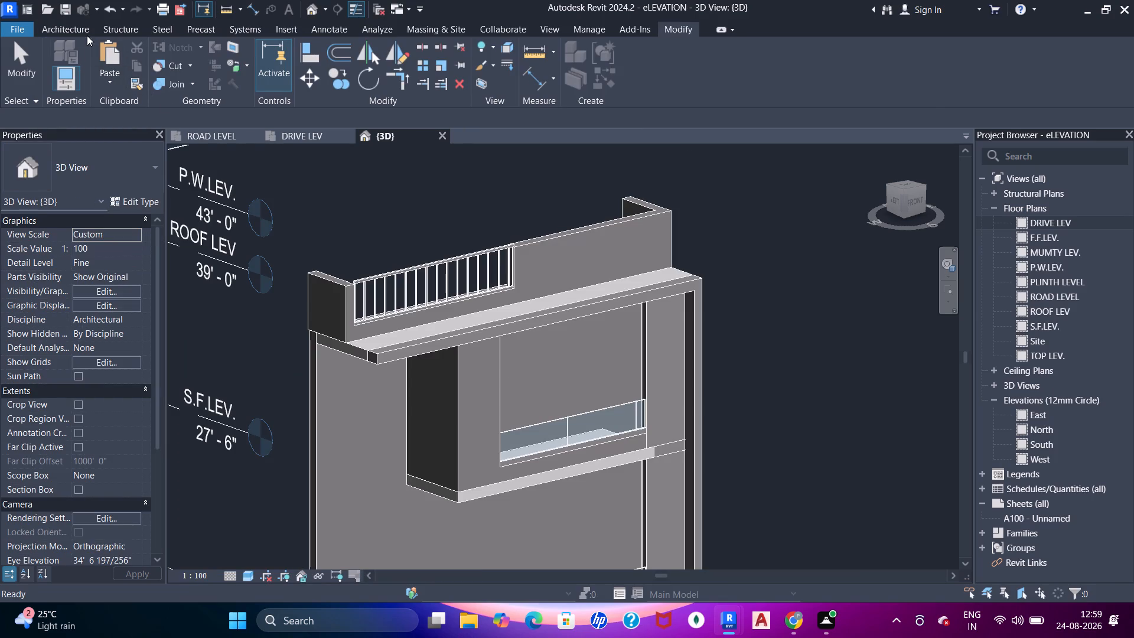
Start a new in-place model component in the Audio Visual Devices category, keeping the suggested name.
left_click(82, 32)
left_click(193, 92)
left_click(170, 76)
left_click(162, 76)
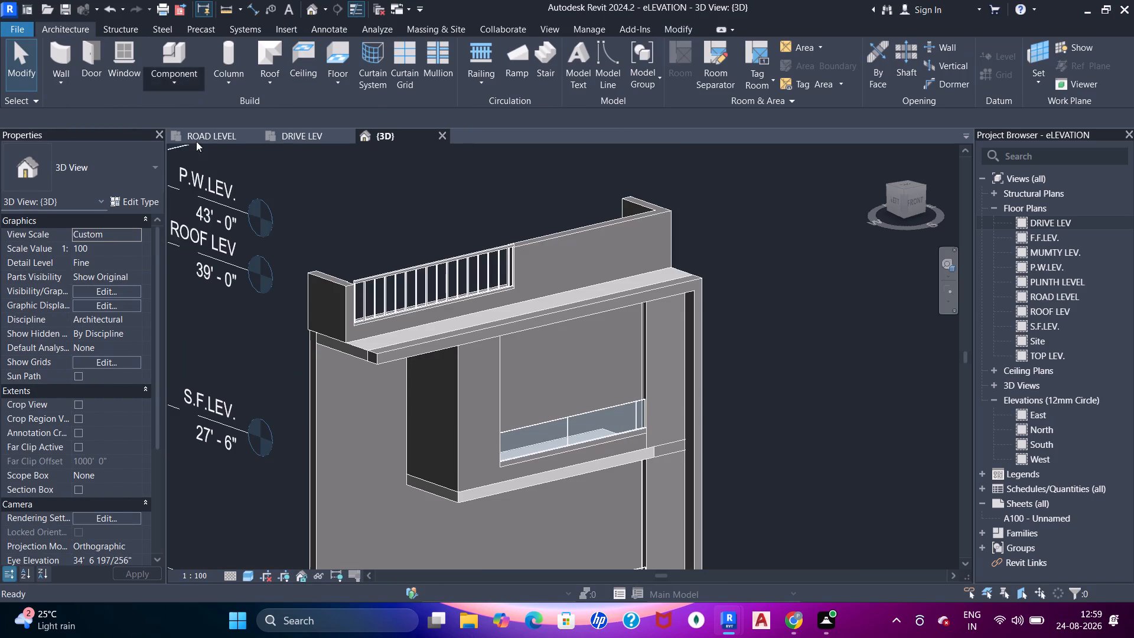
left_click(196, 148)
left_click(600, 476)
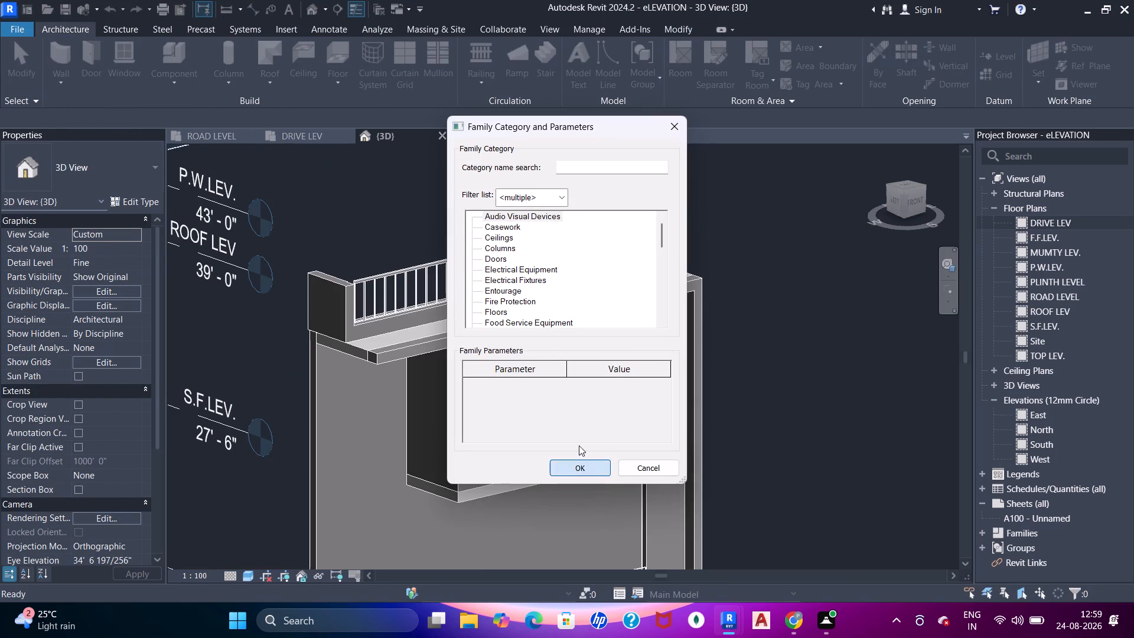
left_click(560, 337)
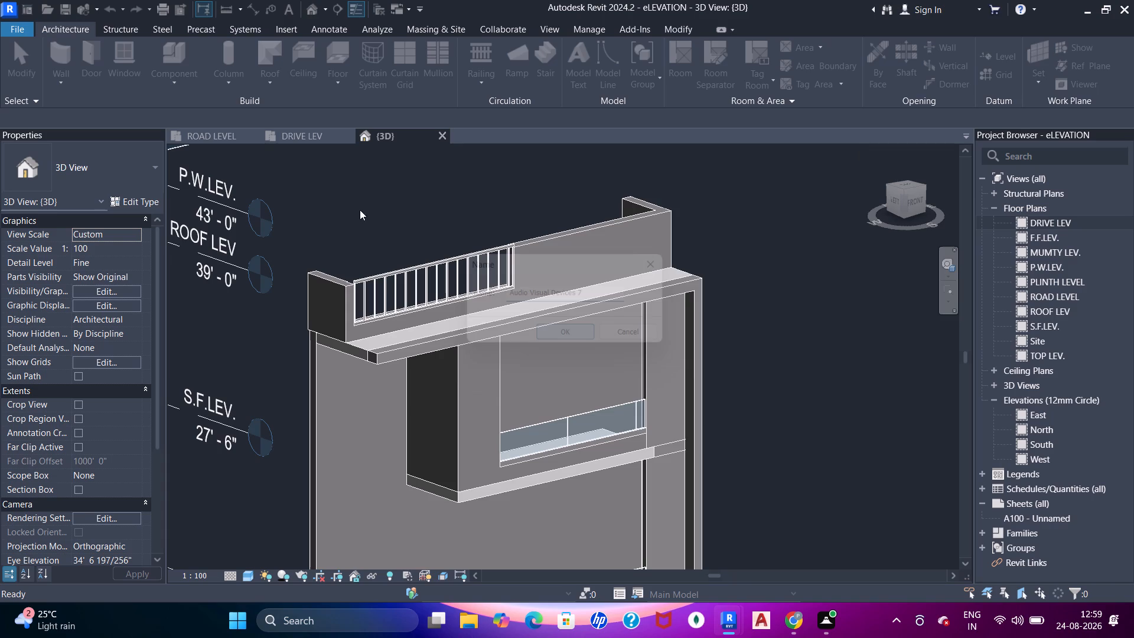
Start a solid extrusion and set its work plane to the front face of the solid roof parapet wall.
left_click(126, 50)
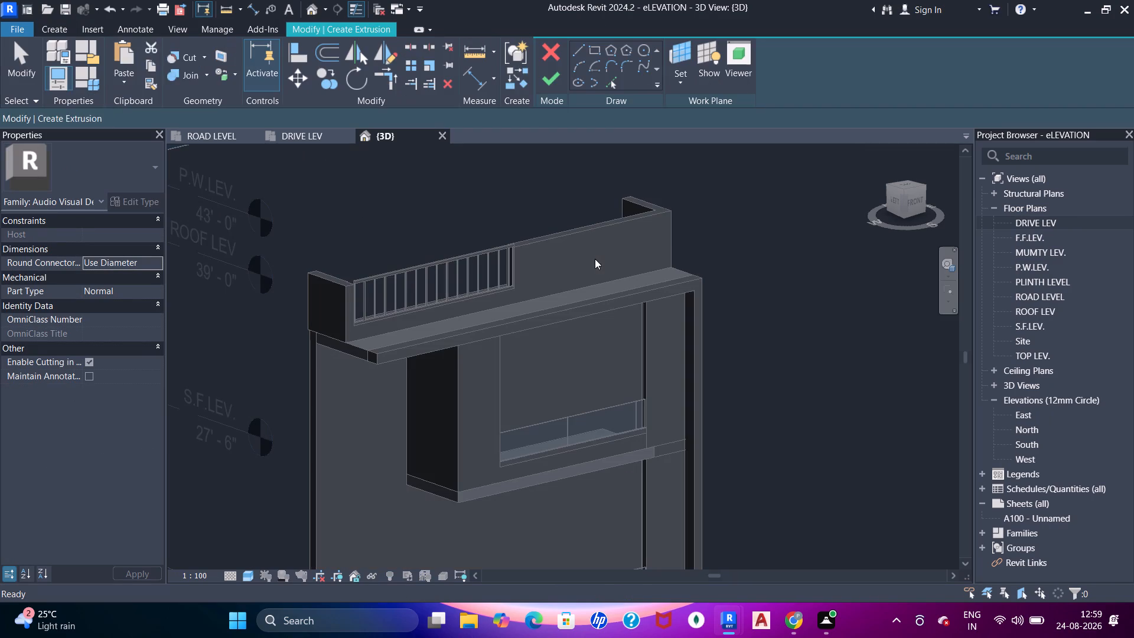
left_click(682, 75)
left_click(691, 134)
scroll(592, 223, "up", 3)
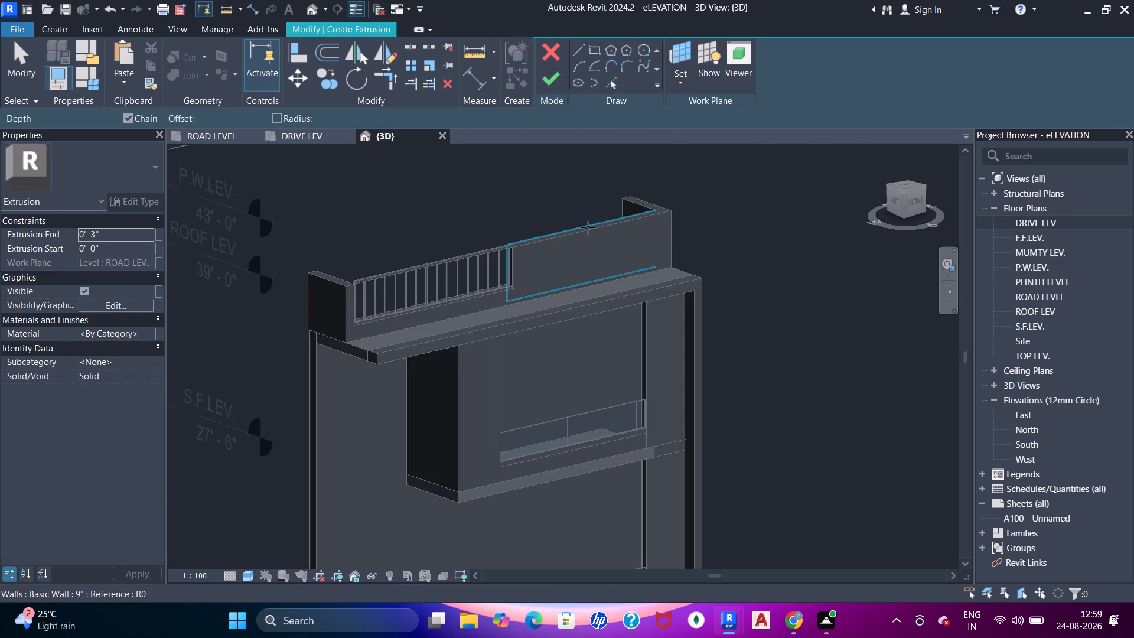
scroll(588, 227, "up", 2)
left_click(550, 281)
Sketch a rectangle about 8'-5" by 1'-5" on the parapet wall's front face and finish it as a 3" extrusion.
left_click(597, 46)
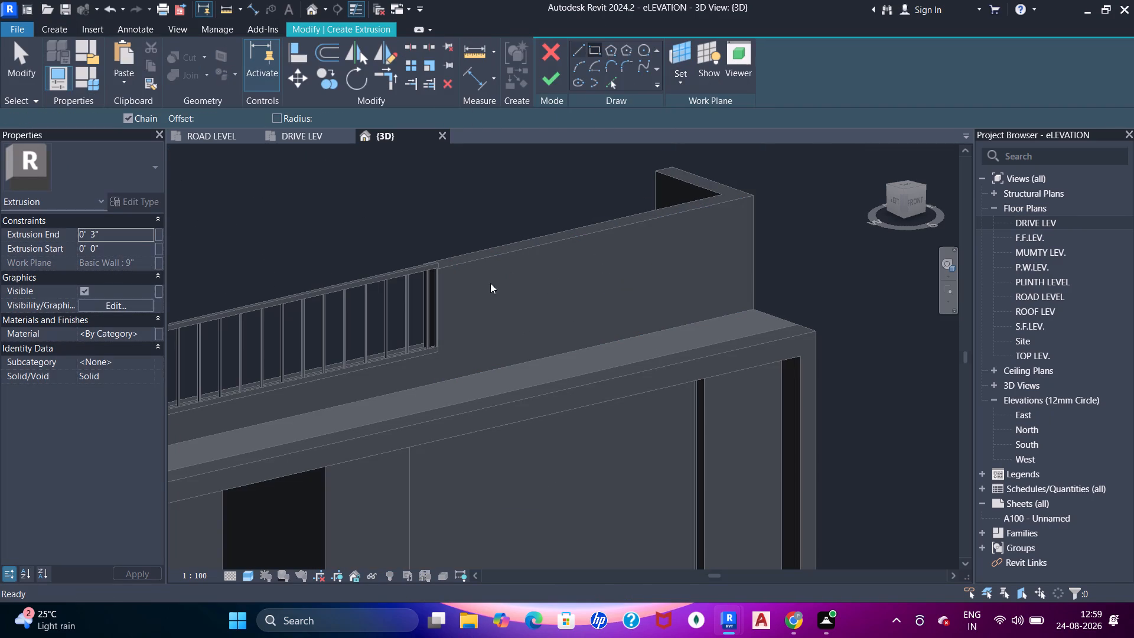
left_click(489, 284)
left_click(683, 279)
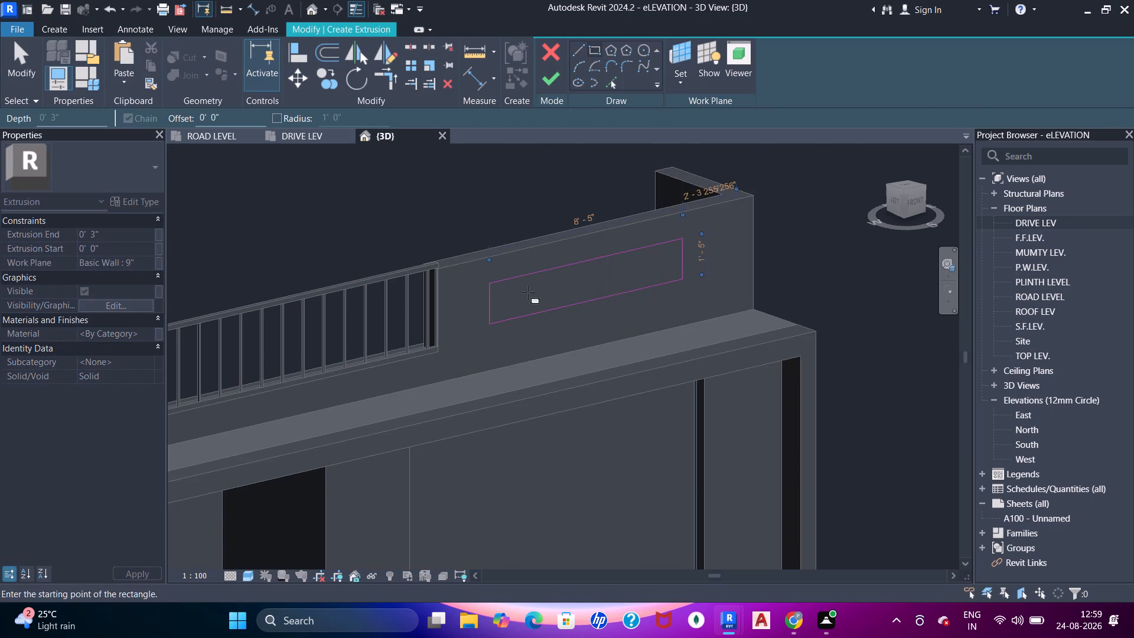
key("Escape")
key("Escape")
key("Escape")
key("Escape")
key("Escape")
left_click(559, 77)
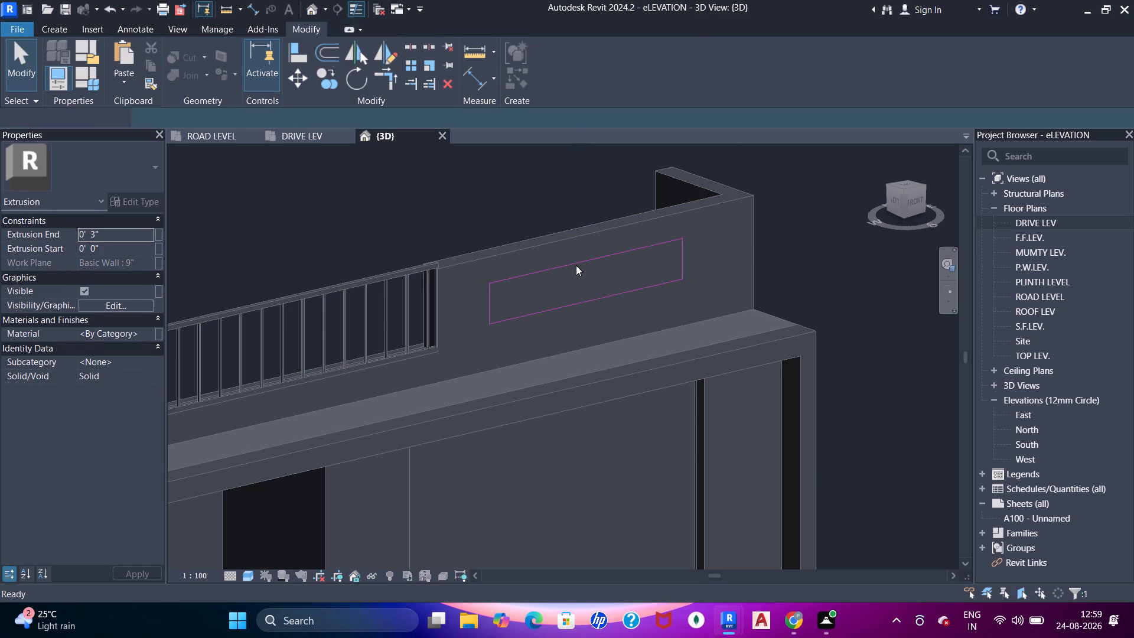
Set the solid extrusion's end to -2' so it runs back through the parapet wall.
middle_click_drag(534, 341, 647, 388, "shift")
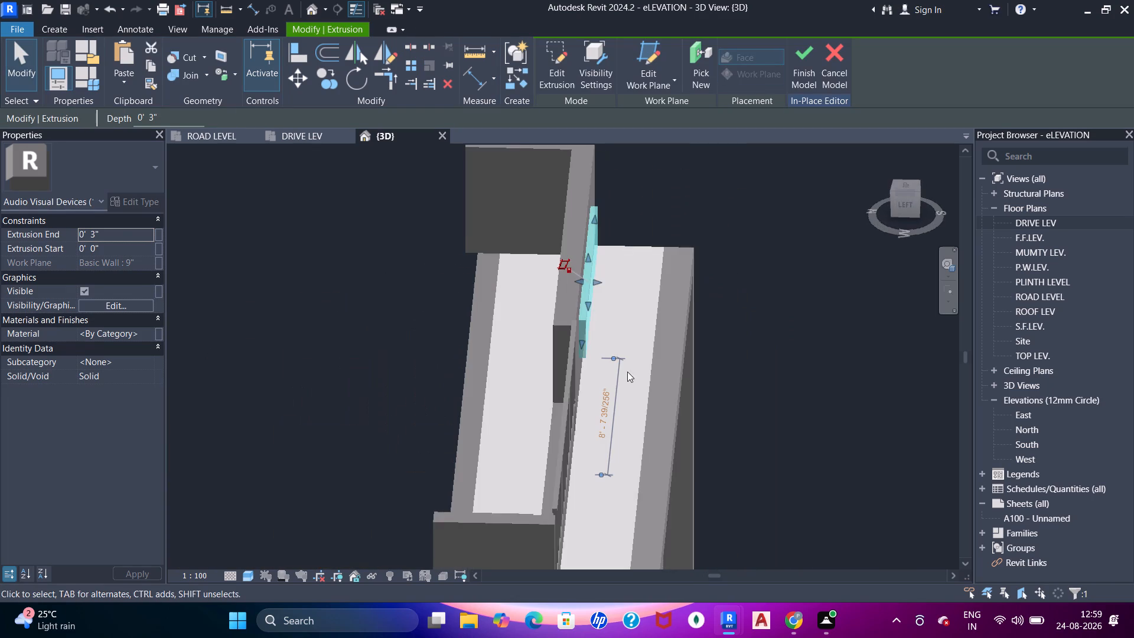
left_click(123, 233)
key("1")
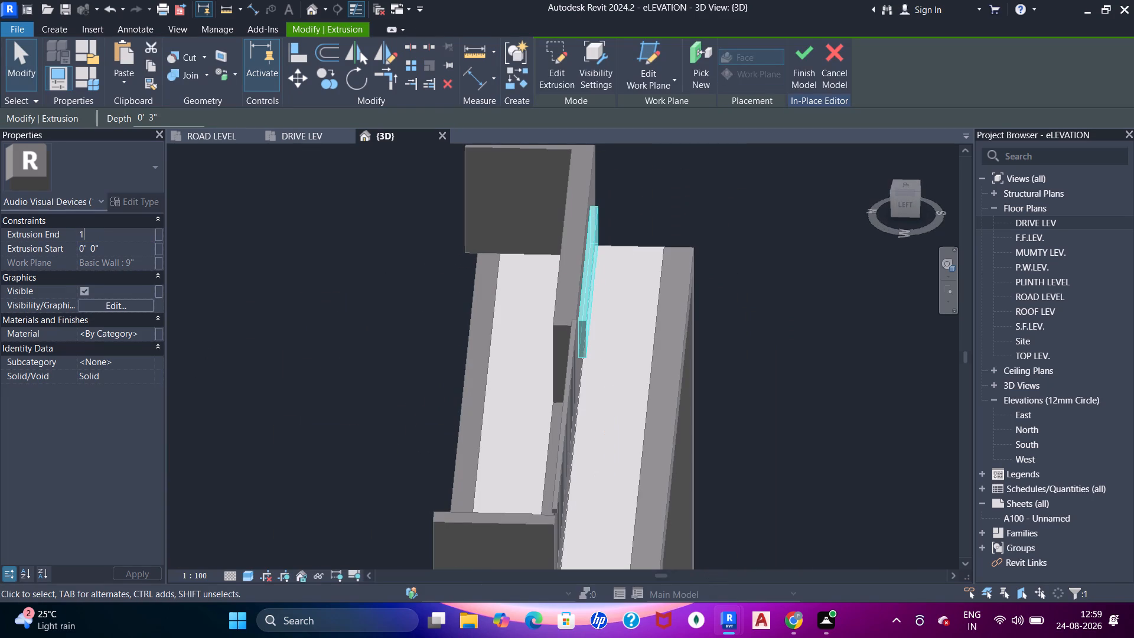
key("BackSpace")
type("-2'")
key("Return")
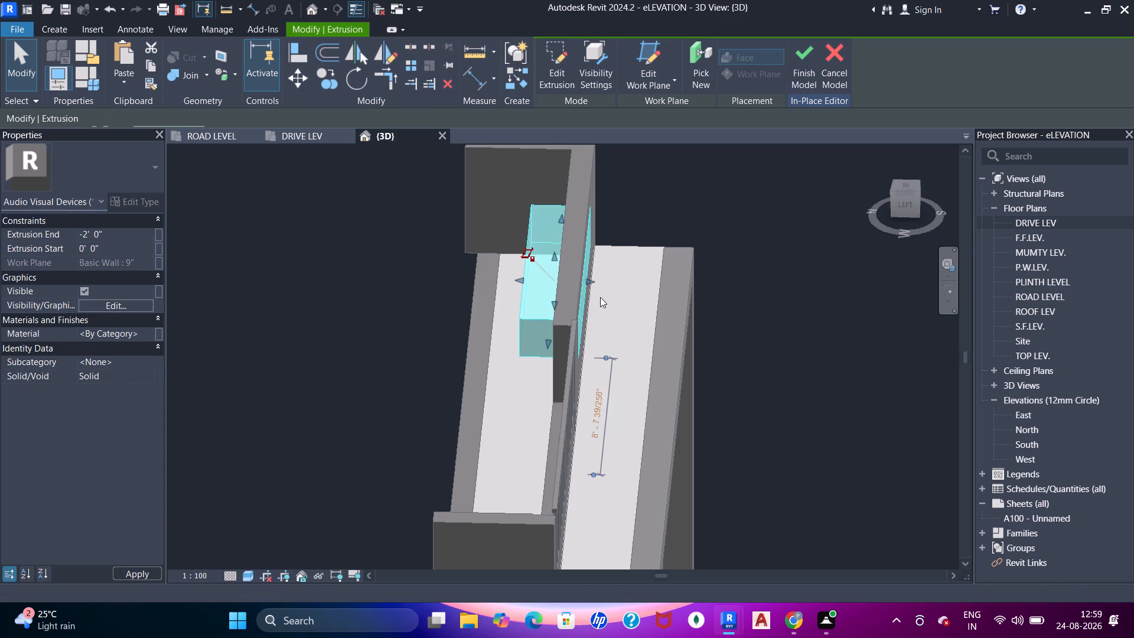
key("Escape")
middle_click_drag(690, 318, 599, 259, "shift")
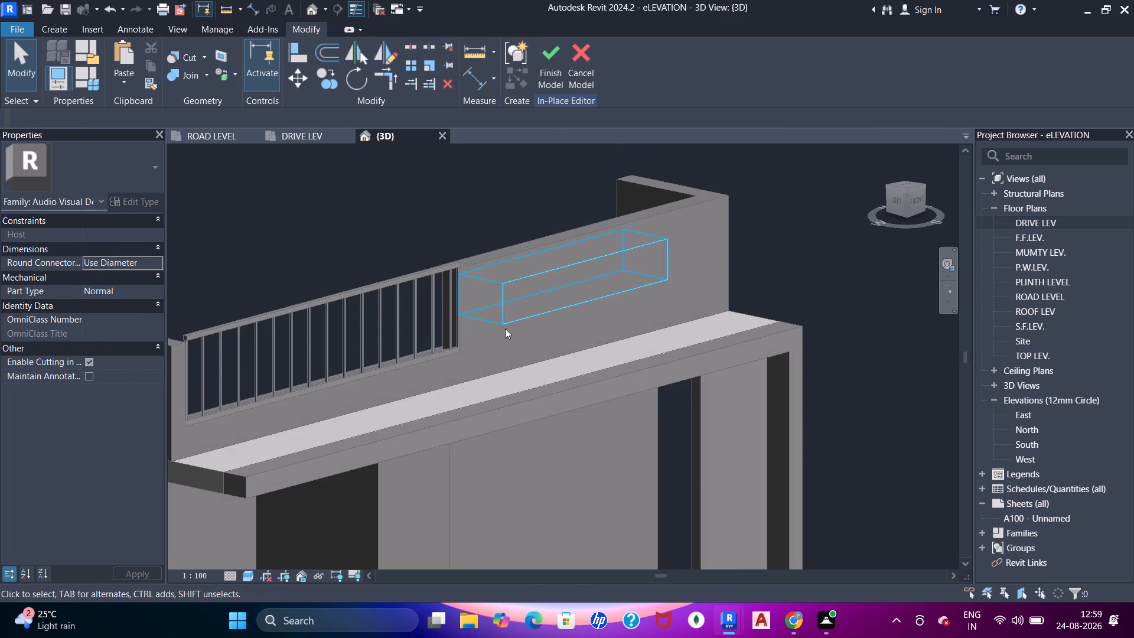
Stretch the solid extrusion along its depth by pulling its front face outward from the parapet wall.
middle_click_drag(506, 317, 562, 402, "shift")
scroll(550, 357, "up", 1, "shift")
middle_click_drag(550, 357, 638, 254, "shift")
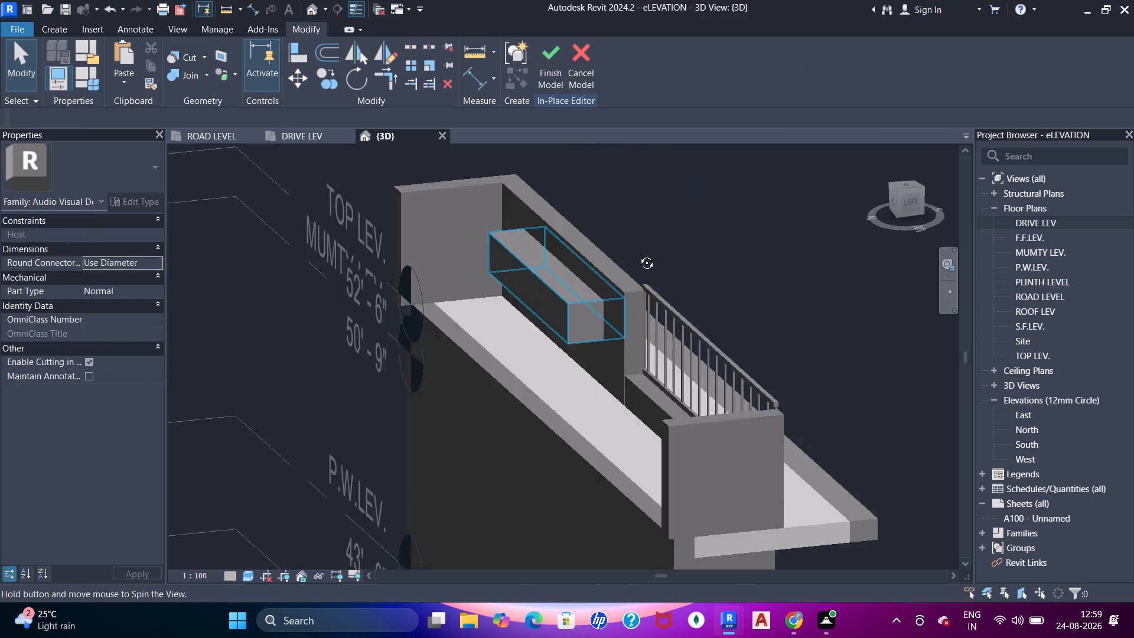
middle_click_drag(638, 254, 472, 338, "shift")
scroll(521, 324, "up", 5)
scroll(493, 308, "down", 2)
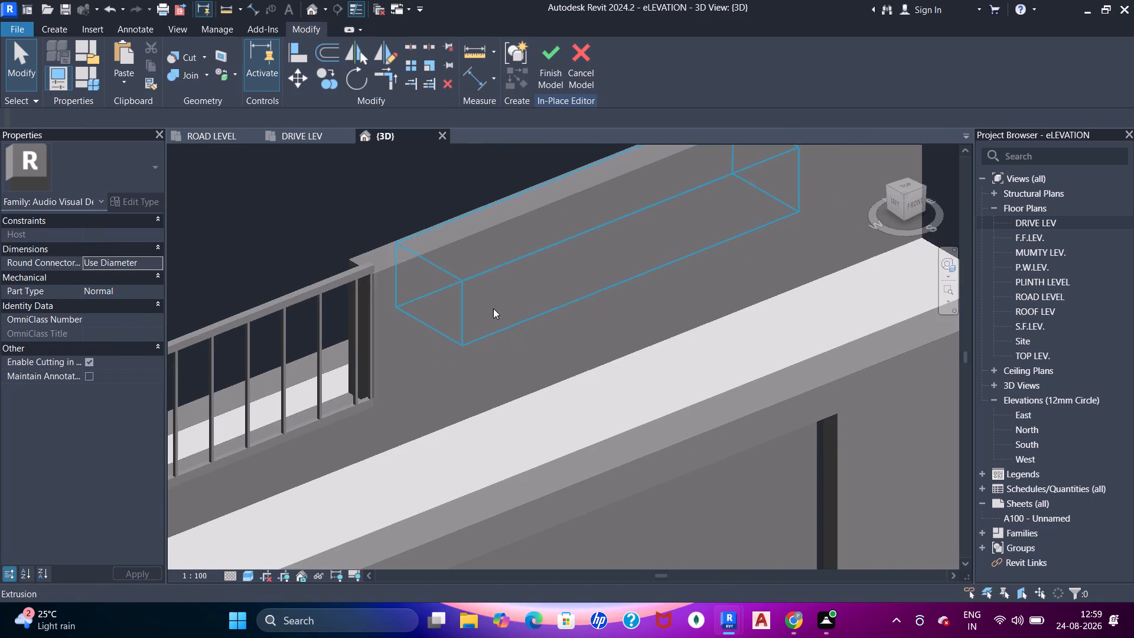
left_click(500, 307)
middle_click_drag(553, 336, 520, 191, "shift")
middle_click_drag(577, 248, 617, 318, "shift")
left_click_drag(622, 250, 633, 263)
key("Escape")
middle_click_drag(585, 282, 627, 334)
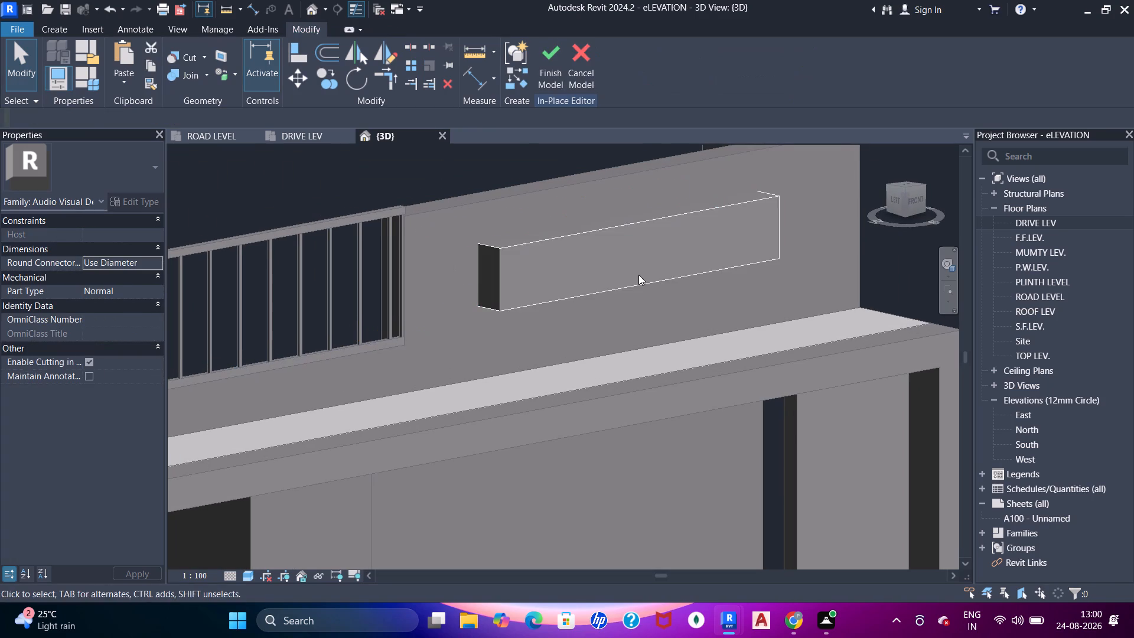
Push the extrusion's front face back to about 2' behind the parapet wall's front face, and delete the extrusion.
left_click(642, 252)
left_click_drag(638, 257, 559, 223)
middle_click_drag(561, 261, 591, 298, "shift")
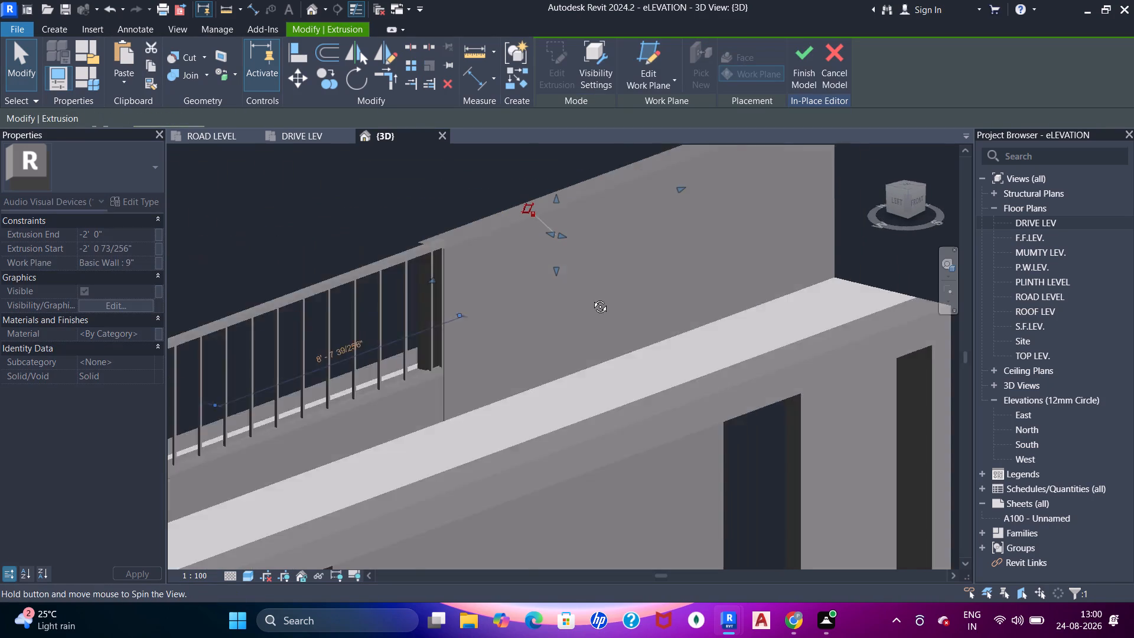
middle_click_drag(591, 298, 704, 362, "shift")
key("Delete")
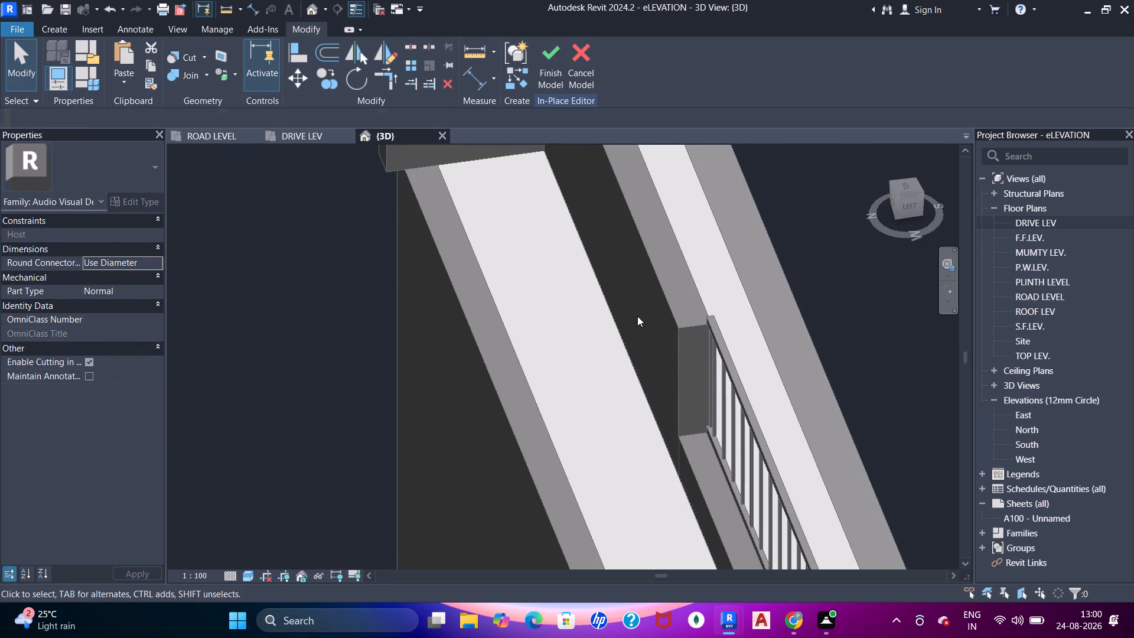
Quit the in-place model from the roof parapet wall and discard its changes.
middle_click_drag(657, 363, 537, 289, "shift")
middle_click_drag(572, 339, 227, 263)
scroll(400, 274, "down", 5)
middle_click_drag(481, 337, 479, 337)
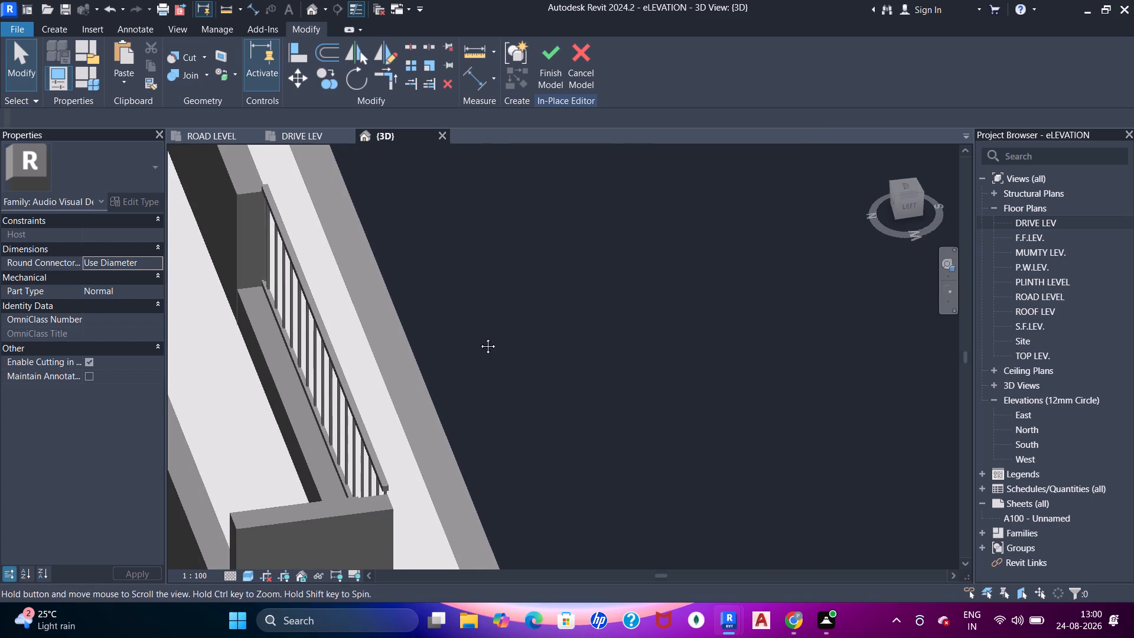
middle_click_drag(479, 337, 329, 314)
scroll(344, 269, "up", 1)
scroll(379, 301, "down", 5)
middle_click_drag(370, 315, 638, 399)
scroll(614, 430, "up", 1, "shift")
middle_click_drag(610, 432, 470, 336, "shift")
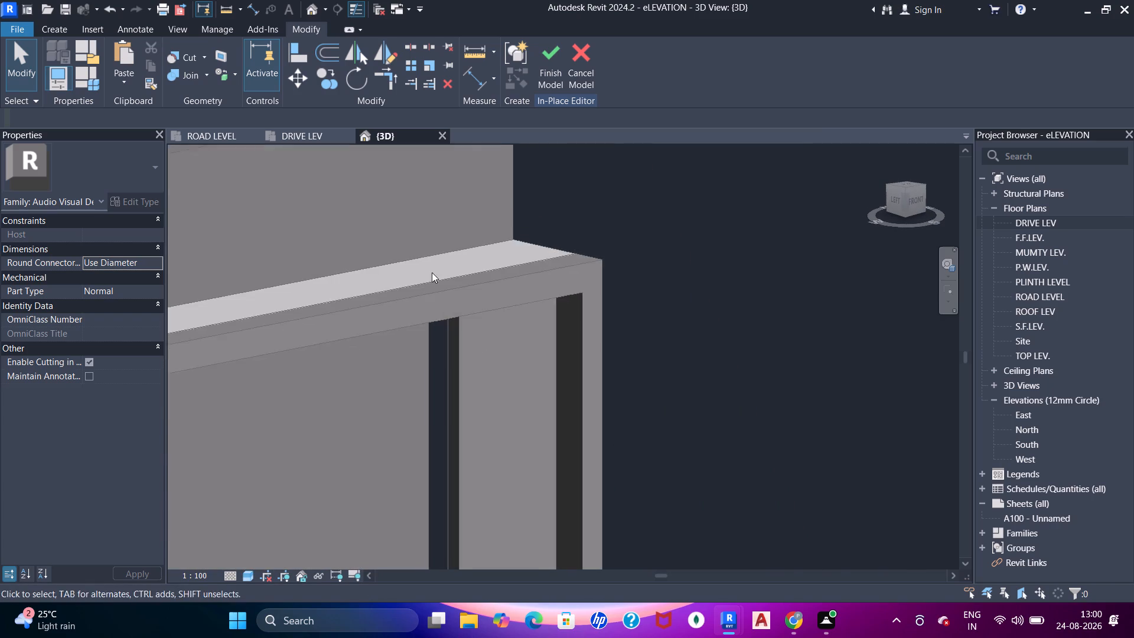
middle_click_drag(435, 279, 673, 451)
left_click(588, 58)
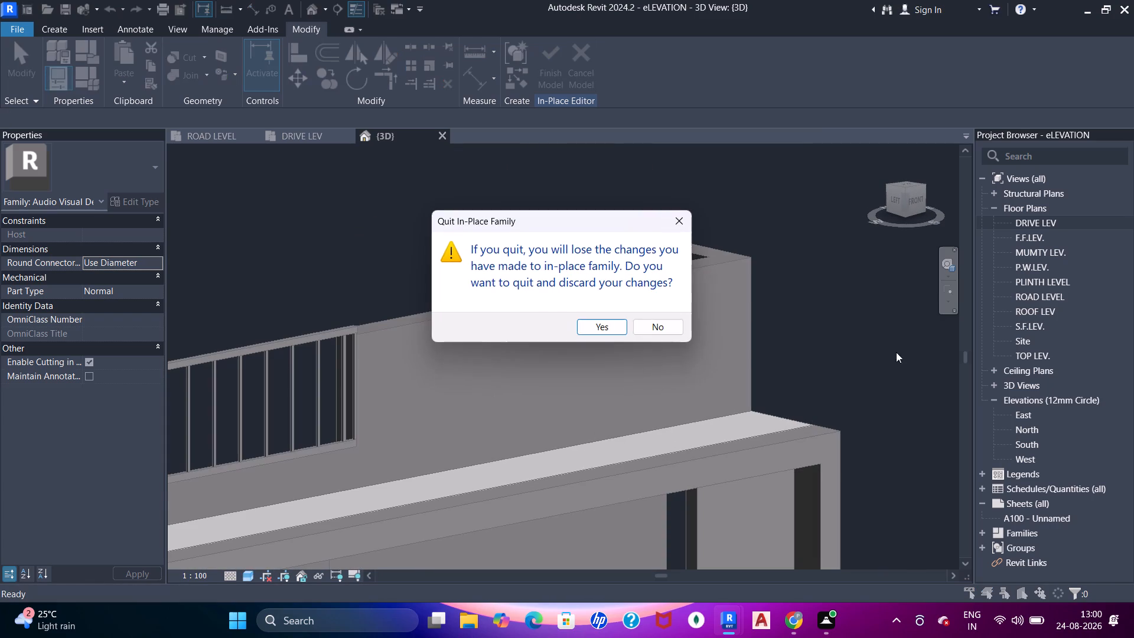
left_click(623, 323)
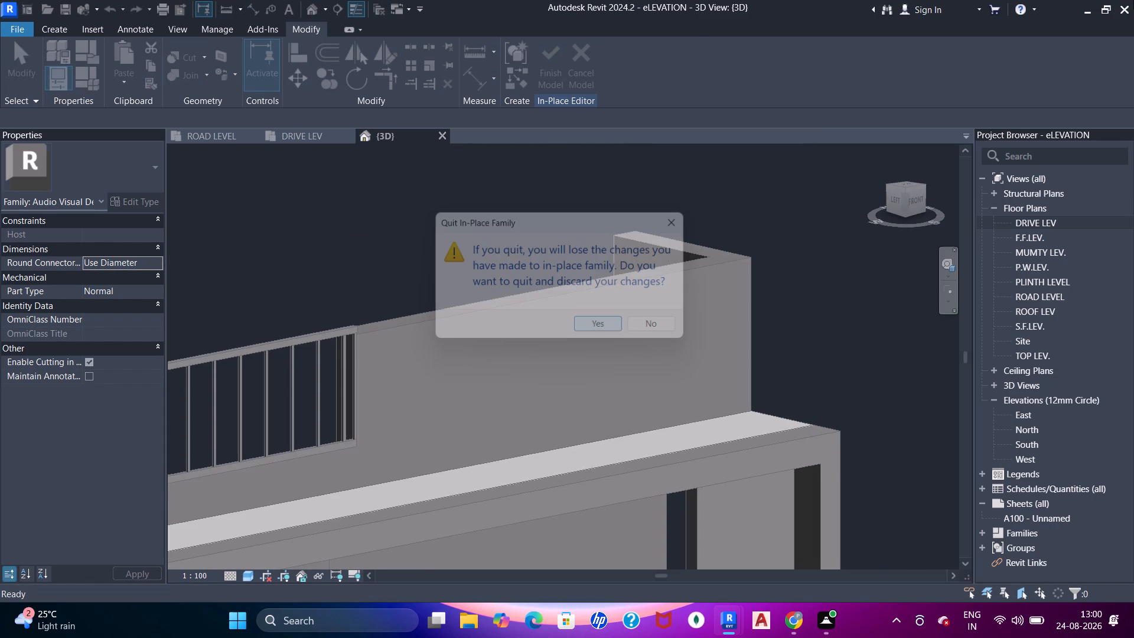
Draw a straight Exterior Glazing curtain wall about 9' long, 2' high, at ROOF LEV with 1'-1" base offset, parallel to the roof parapet.
scroll(286, 94, "up", 1)
left_click(55, 27)
left_click(60, 58)
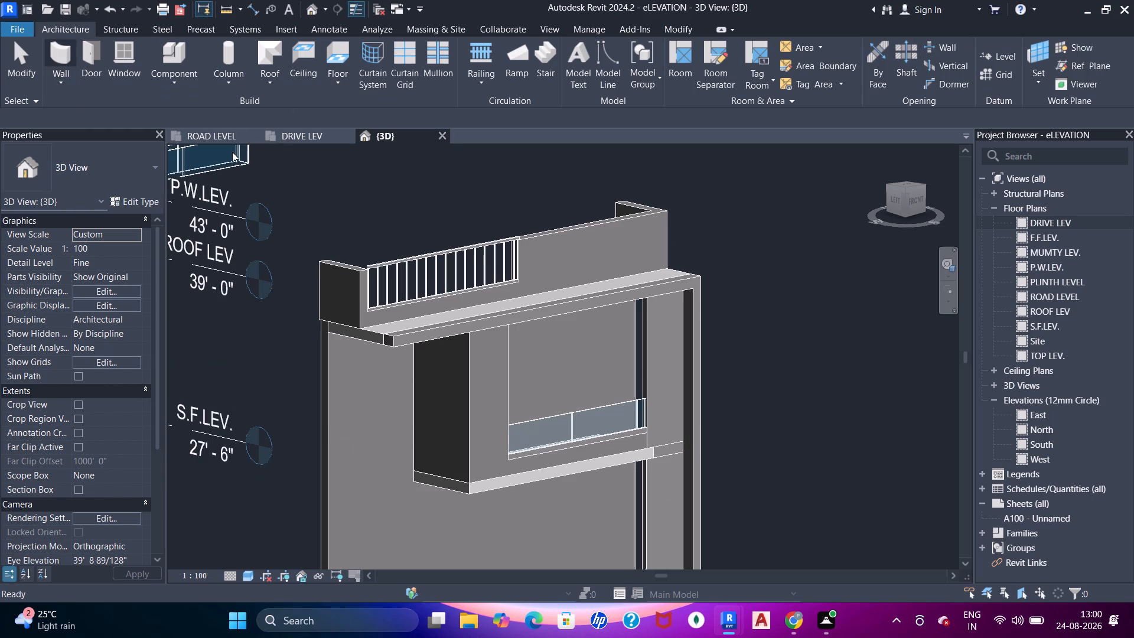
scroll(556, 258, "up", 6)
scroll(563, 266, "down", 2)
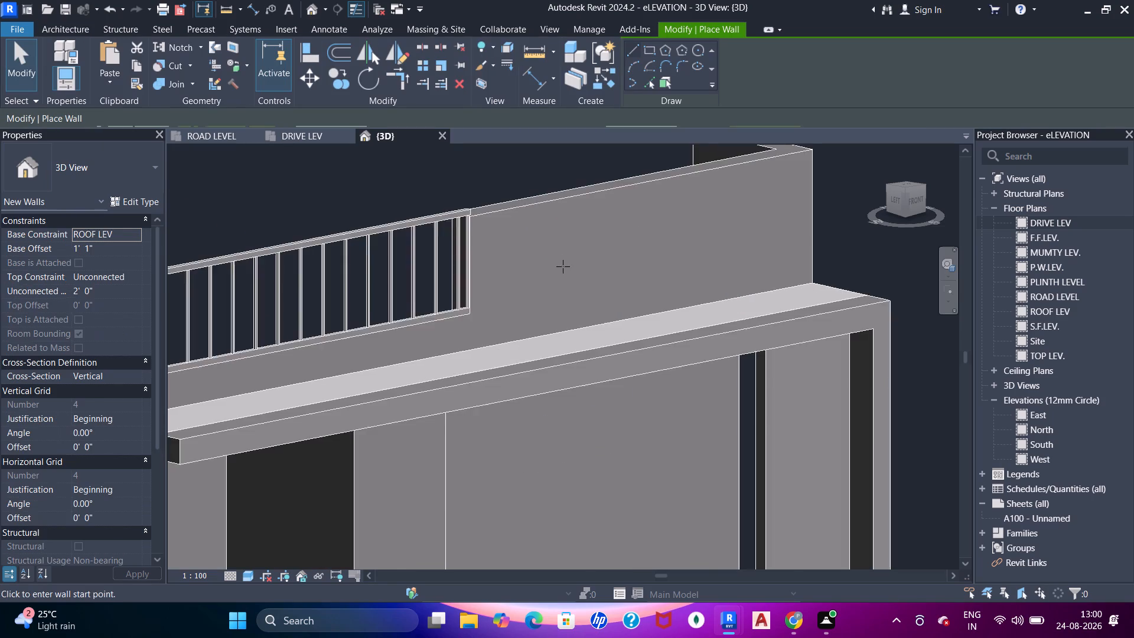
scroll(547, 254, "up", 2)
middle_click_drag(538, 261, 507, 304)
scroll(501, 289, "up", 1)
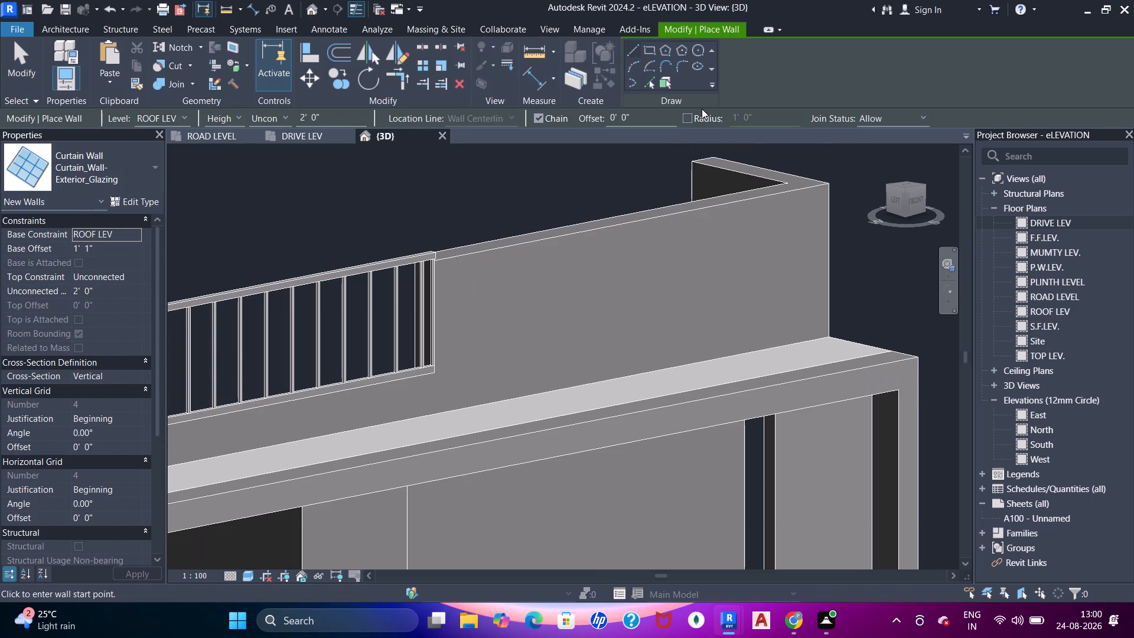
left_click(648, 51)
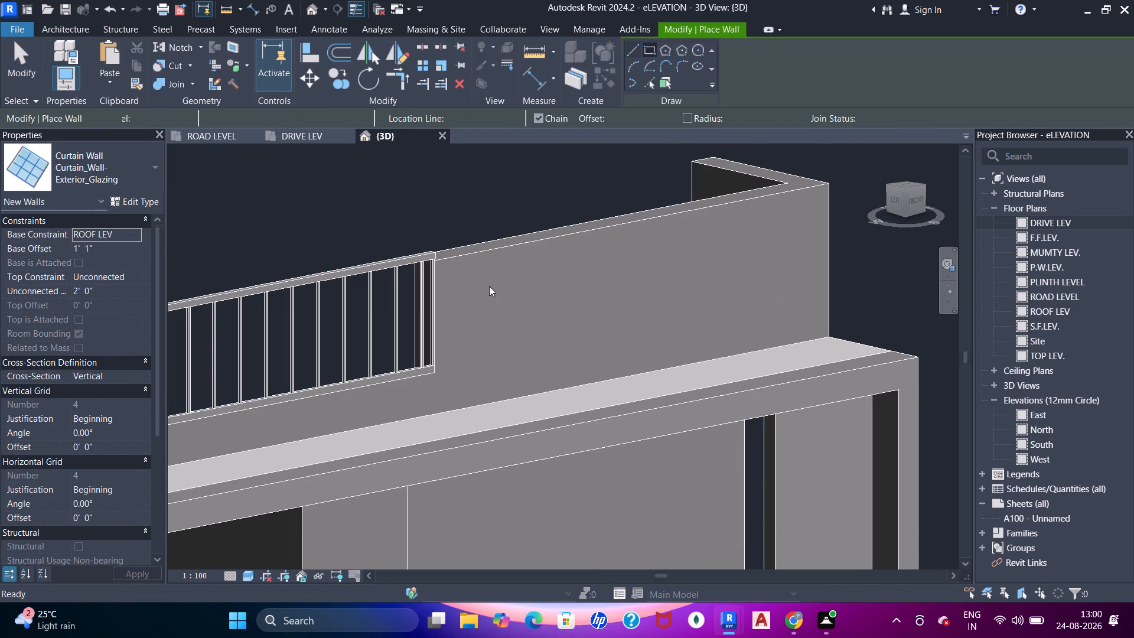
left_click(483, 294)
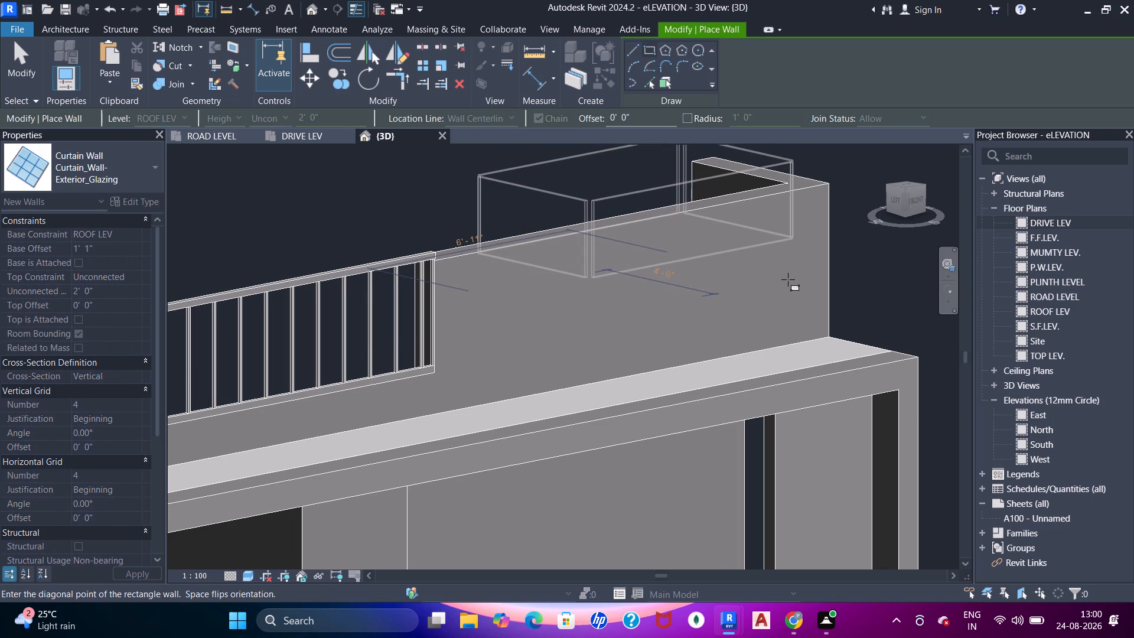
key("Escape")
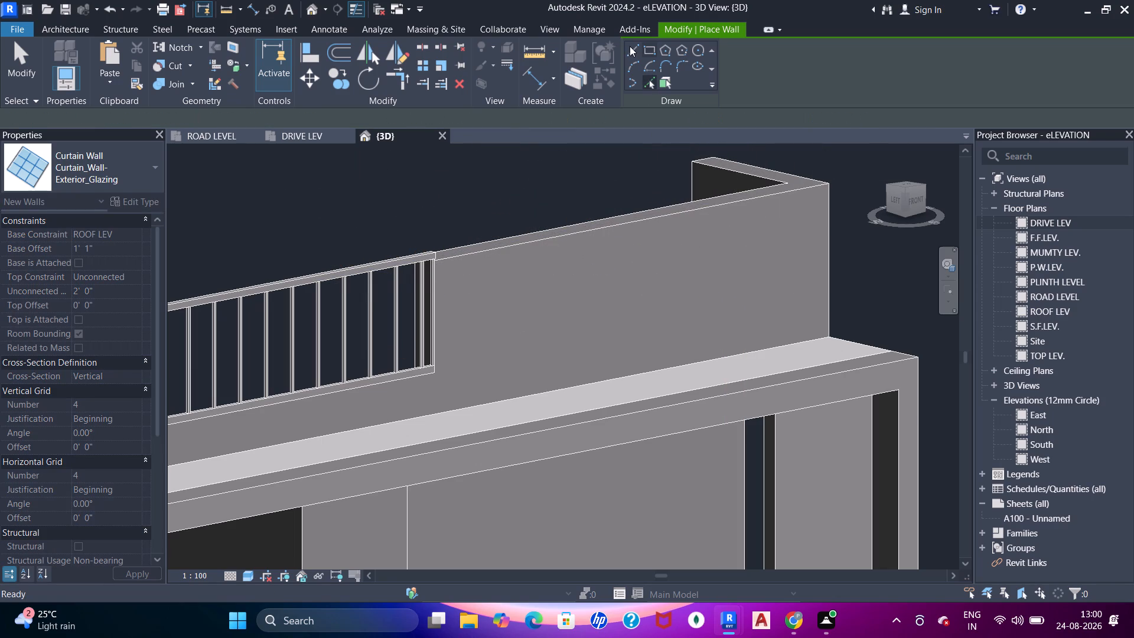
left_click(630, 46)
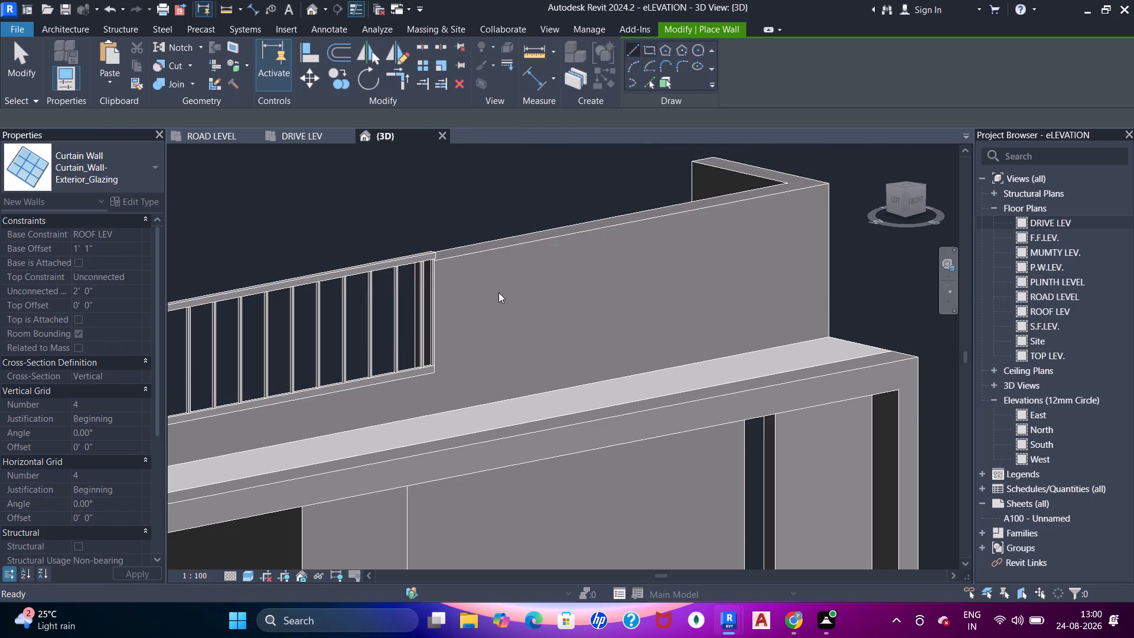
left_click(498, 292)
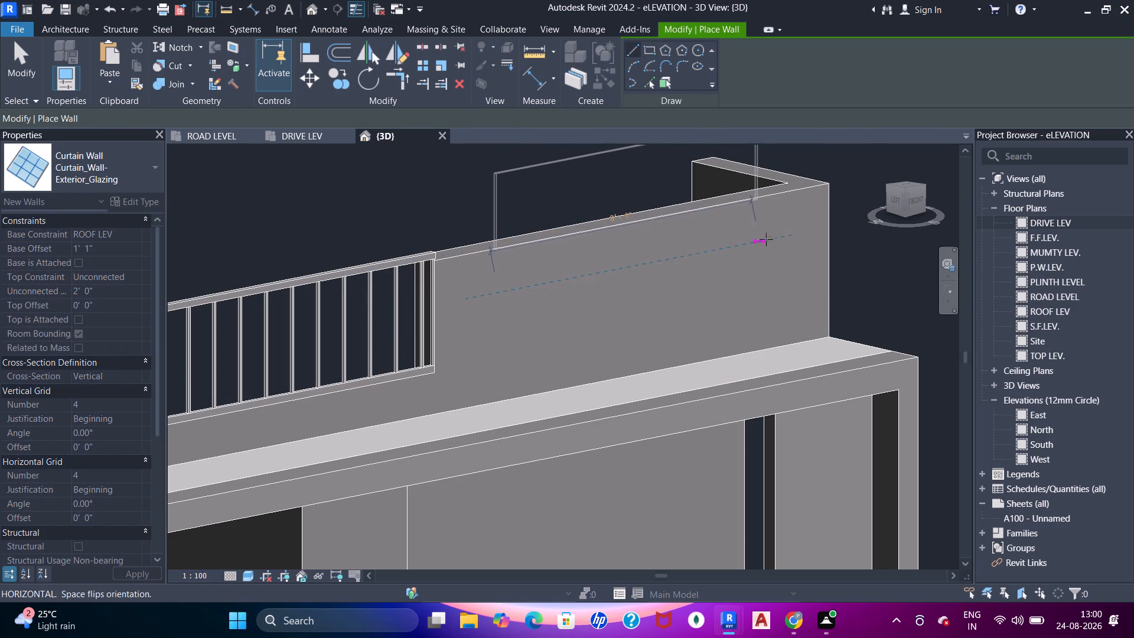
left_click(768, 237)
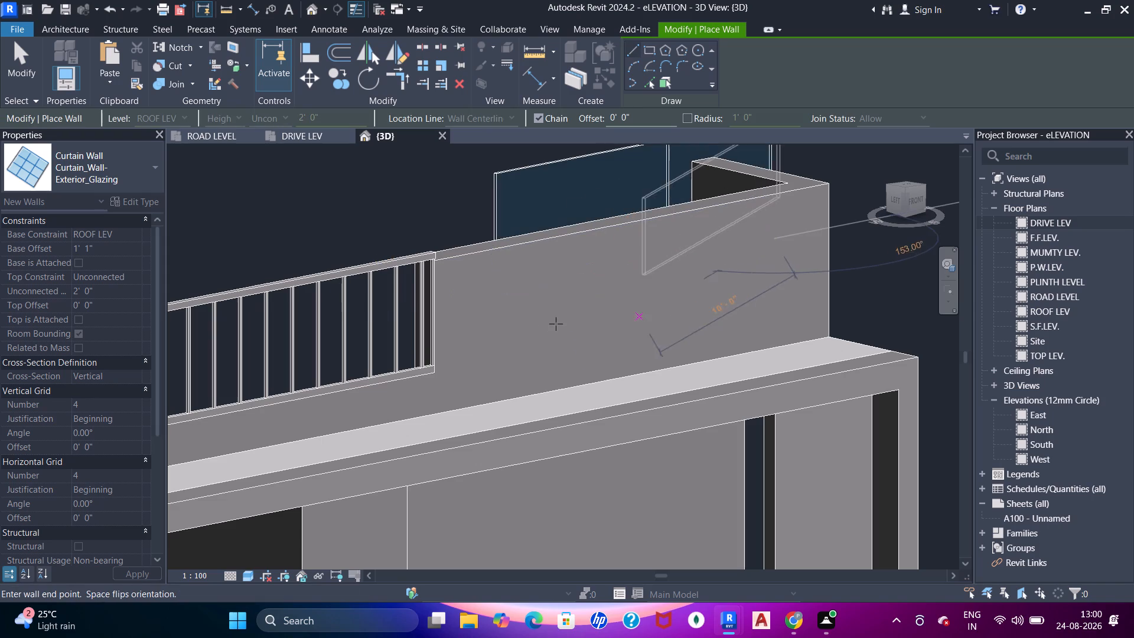
scroll(545, 324, "down", 5)
middle_click_drag(536, 325, 542, 345)
key("Escape")
key("Escape")
key("Escape")
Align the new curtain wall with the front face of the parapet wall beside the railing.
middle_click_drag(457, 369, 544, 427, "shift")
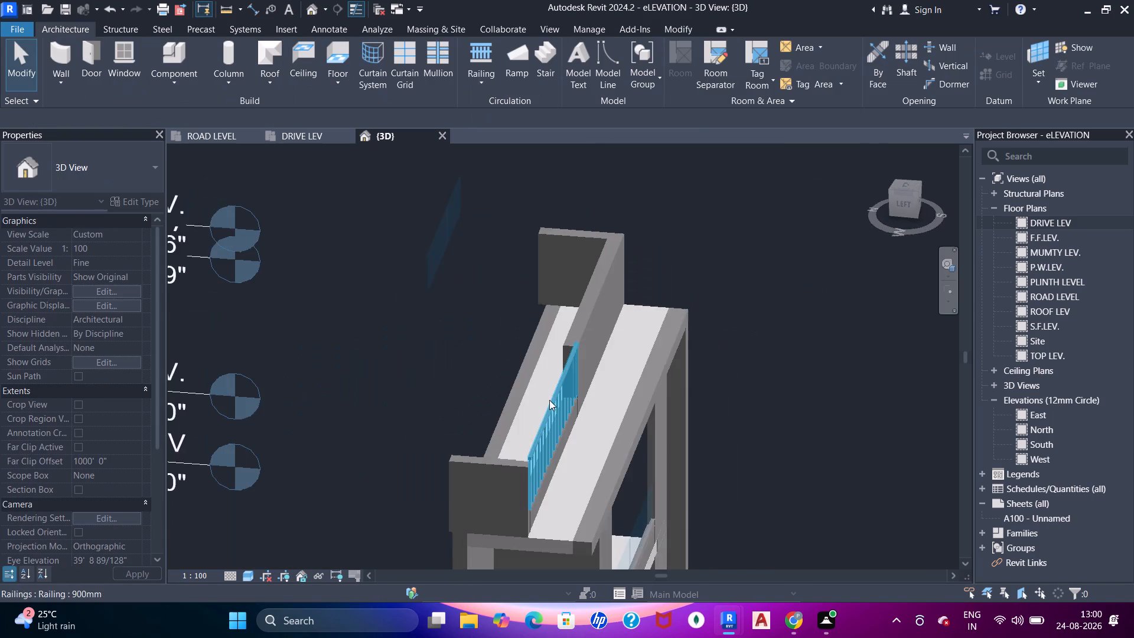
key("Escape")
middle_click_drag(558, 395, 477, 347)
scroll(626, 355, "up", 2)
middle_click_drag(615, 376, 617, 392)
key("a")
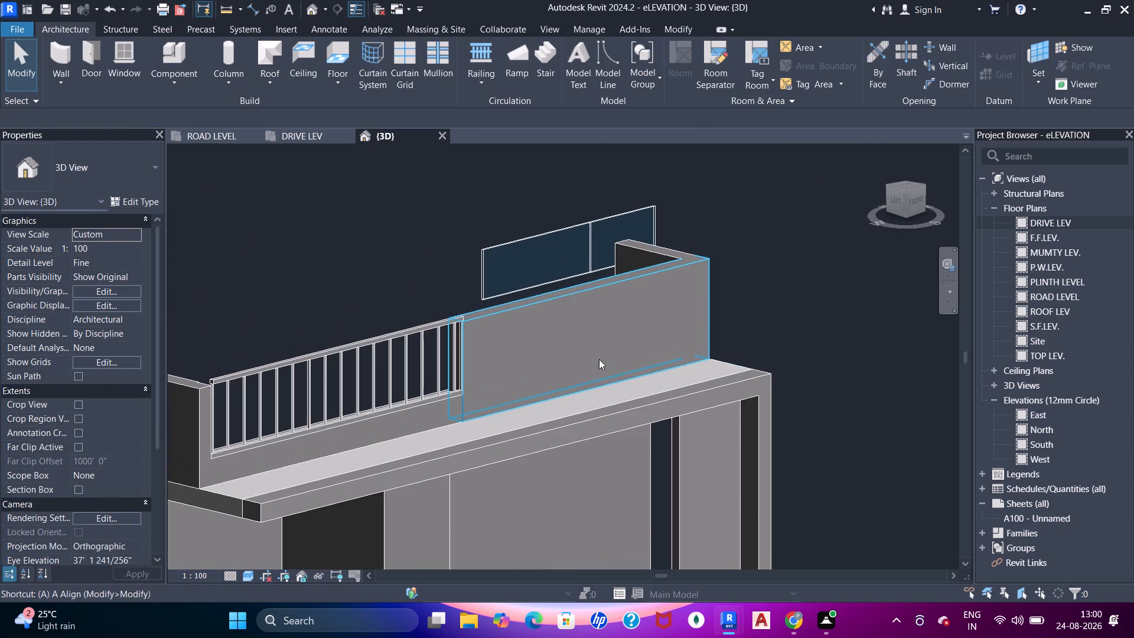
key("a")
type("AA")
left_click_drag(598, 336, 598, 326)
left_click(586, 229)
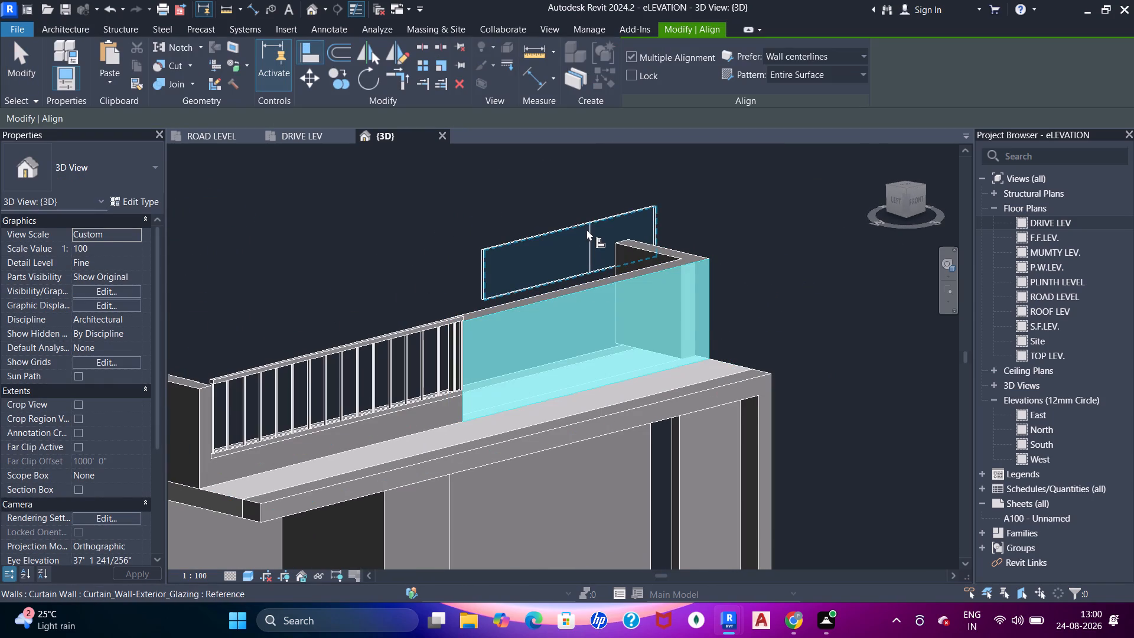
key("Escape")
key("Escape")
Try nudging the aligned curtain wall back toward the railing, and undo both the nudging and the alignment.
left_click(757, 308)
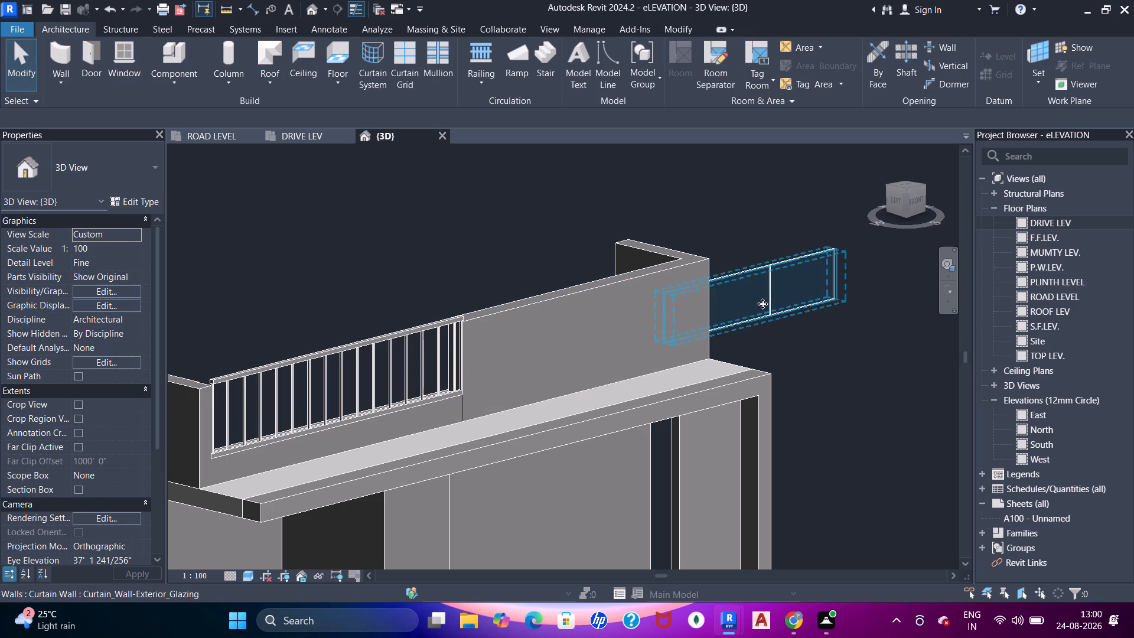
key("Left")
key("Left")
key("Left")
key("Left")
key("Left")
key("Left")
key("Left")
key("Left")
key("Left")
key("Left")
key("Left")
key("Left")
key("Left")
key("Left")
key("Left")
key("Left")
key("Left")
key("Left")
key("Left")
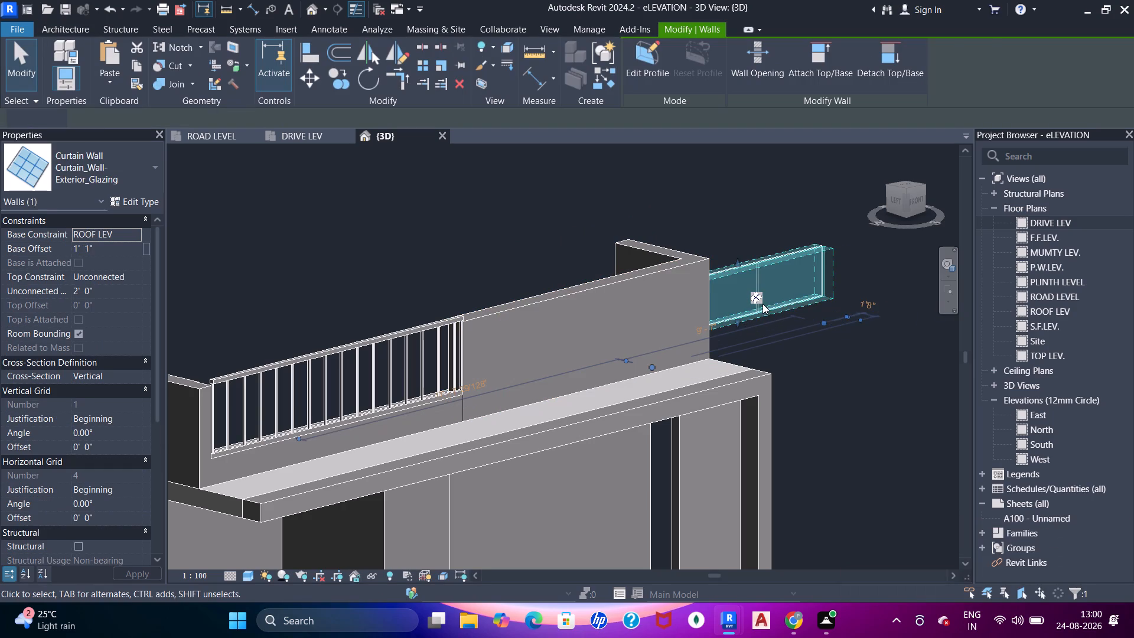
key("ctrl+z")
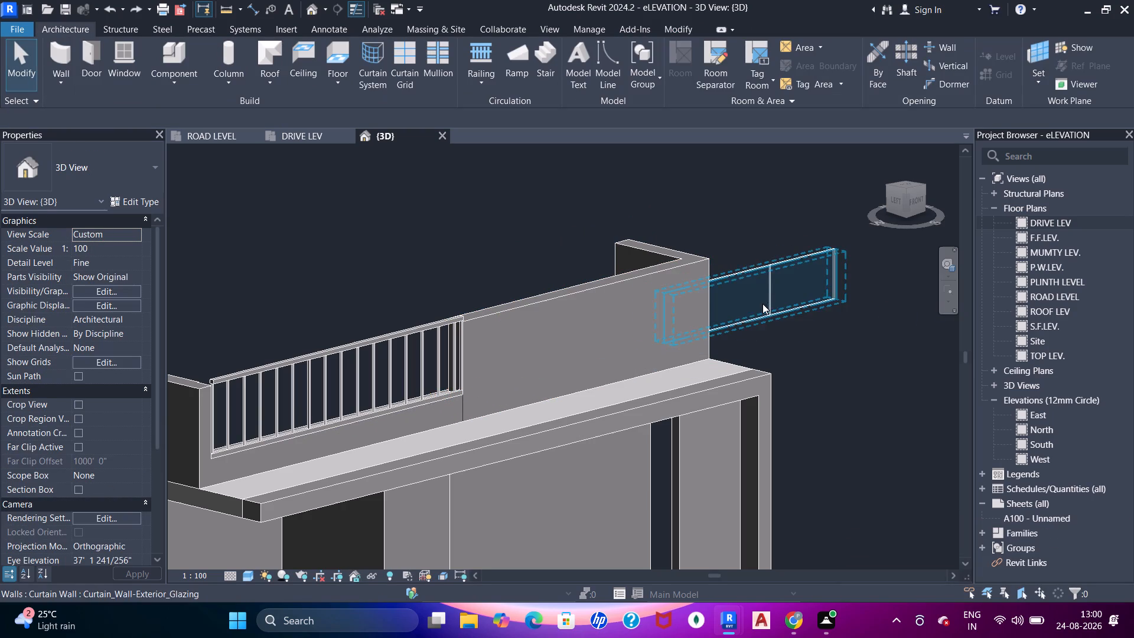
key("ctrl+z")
Align the curtain wall with the front face of the parapet wall beside the railing.
key("a")
key("a")
key("a")
key("a")
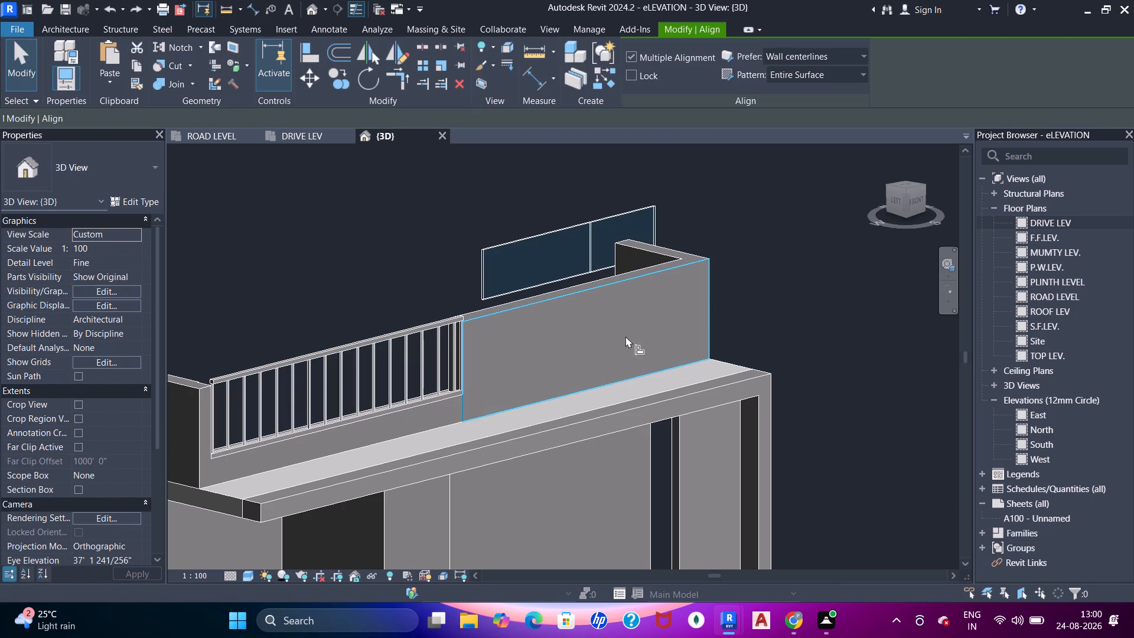
left_click_drag(625, 336, 612, 317)
left_click(575, 230)
key("Escape")
key("Escape")
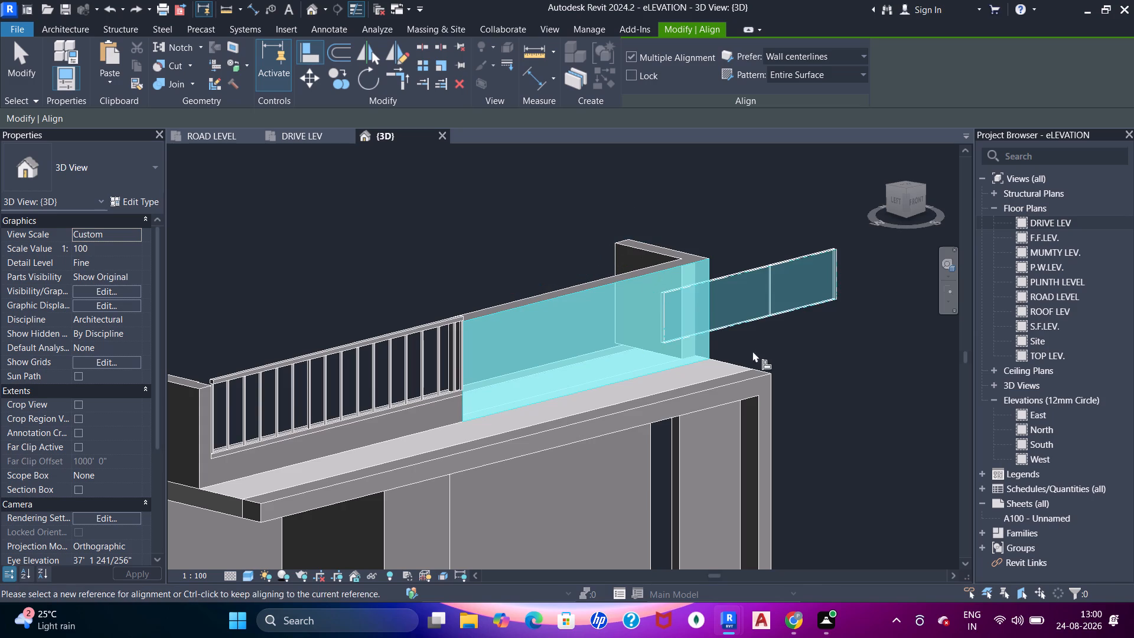
Move the curtain wall from beyond the parapet corner into the parapet wall's length, between the railing and the corner, and dismiss the overlap warning.
middle_click_drag(710, 383, 509, 385, "shift")
middle_click_drag(566, 393, 630, 450, "shift")
middle_click_drag(562, 409, 715, 464)
middle_click_drag(579, 432, 772, 441, "shift")
scroll(772, 441, "up", 1)
middle_click_drag(772, 441, 484, 441)
left_click(640, 393)
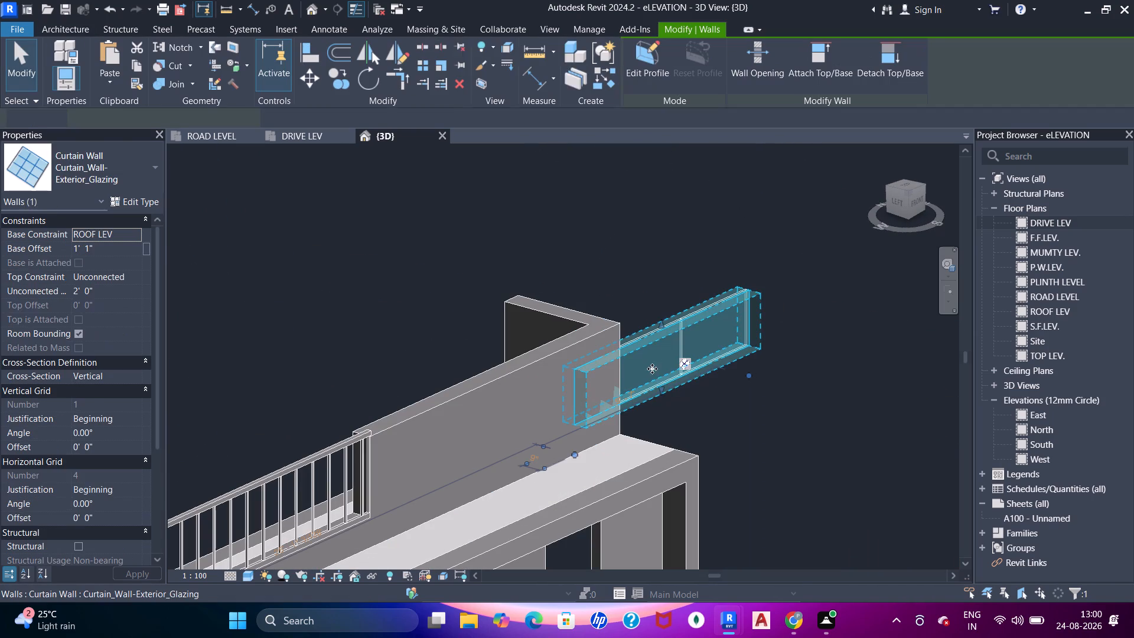
left_click_drag(656, 357, 506, 423)
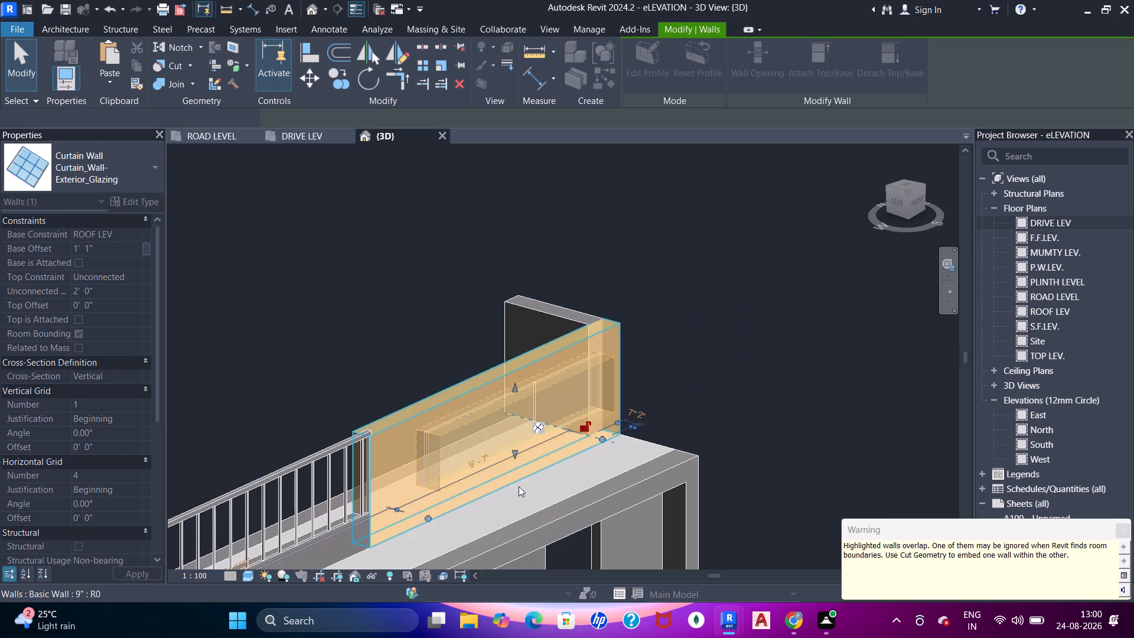
left_click(1126, 535)
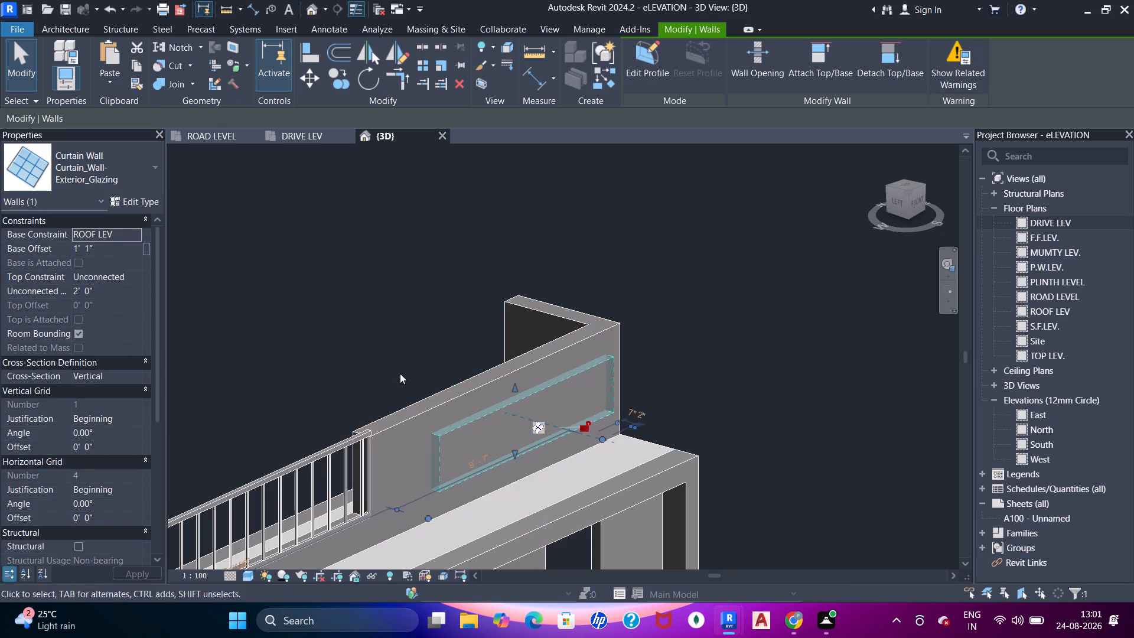
key("Escape")
Shorten the front parapet wall by pulling its corner end back to the curtain wall's end nearest the railing.
middle_click(503, 486)
middle_click_drag(503, 488, 640, 480, "shift")
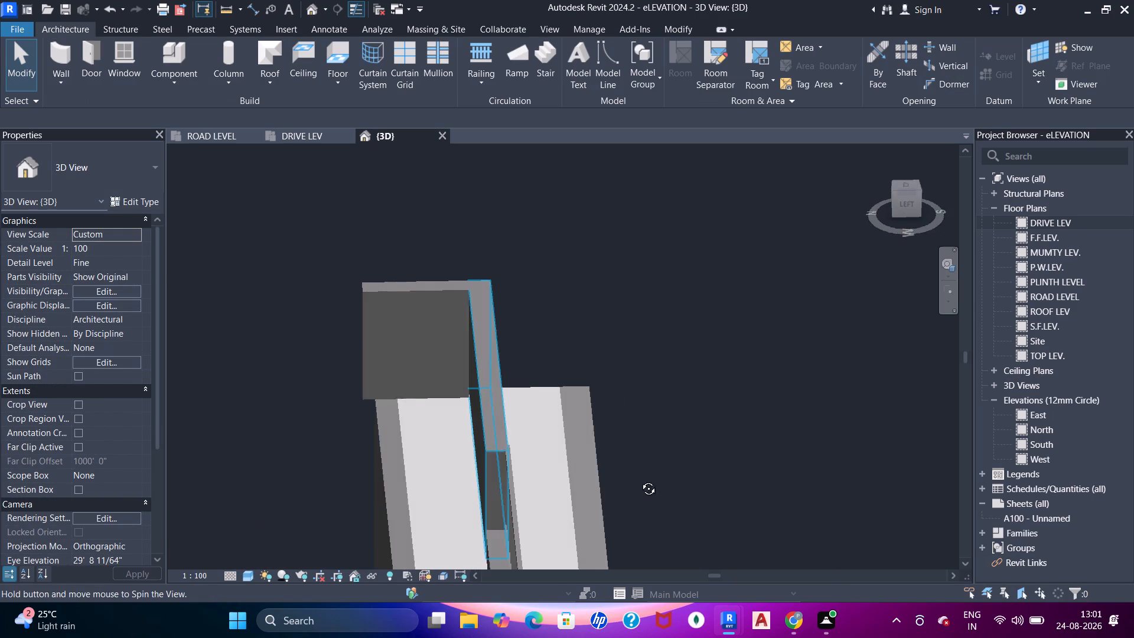
middle_click_drag(640, 480, 373, 518, "shift")
left_click(490, 428)
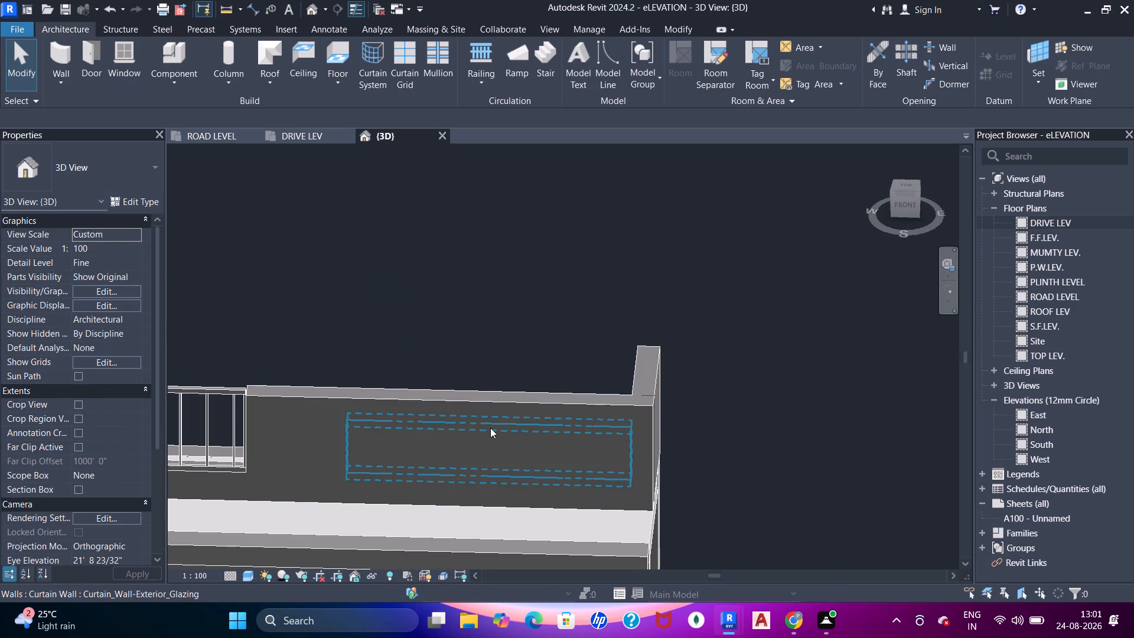
middle_click_drag(451, 477, 627, 454, "shift")
scroll(526, 457, "up", 6)
middle_click_drag(519, 476, 545, 435)
middle_click_drag(467, 483, 411, 444, "shift")
middle_click(411, 444, "shift")
middle_click_drag(494, 386, 510, 432)
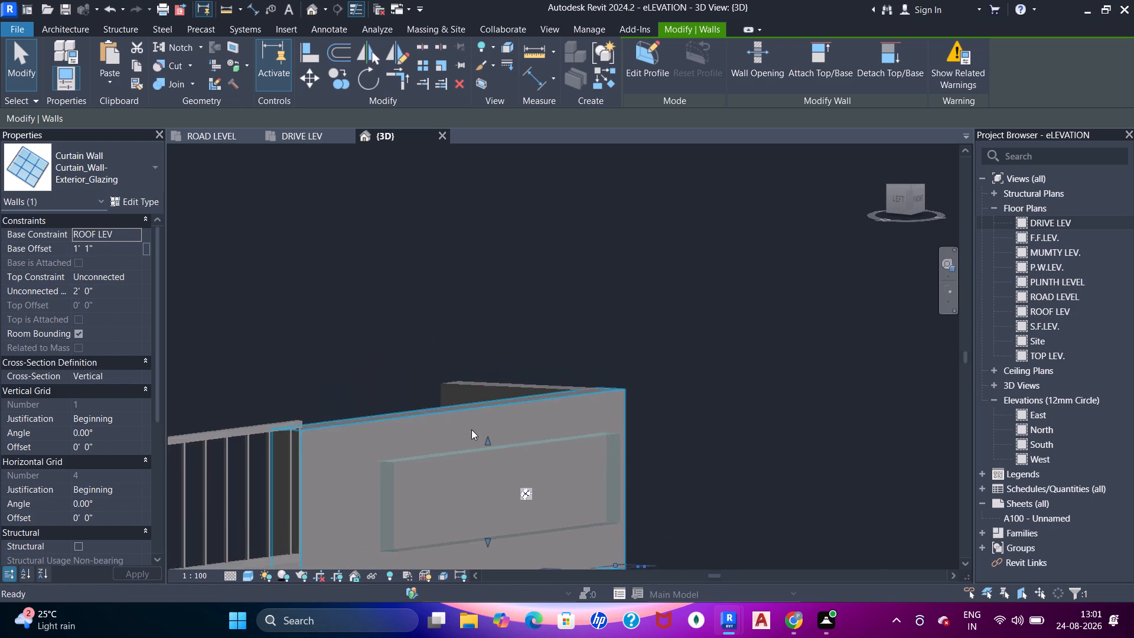
scroll(448, 438, "up", 1)
middle_click_drag(447, 438, 504, 340)
middle_click_drag(501, 384, 497, 416, "shift")
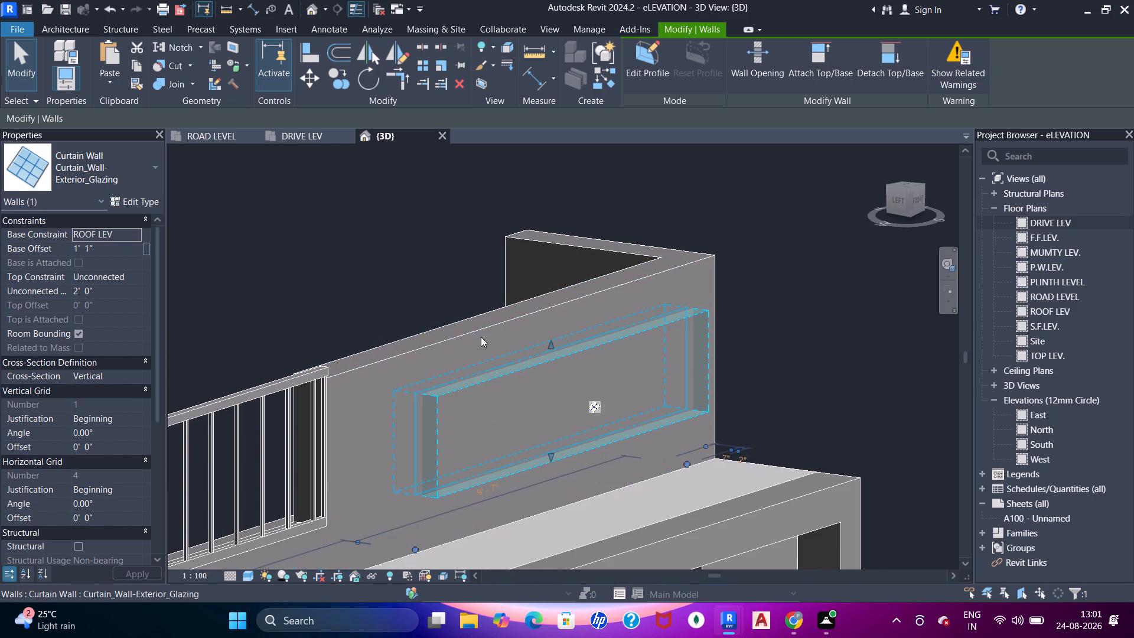
middle_click_drag(475, 376, 465, 345)
left_click_drag(438, 334, 445, 335)
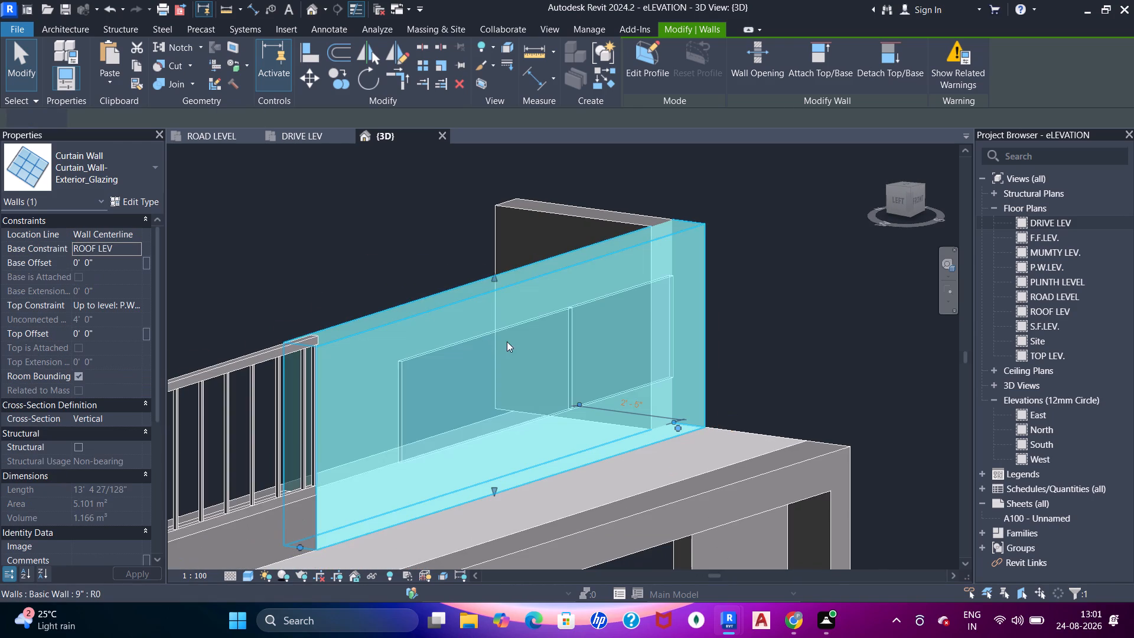
left_click_drag(677, 430, 409, 511)
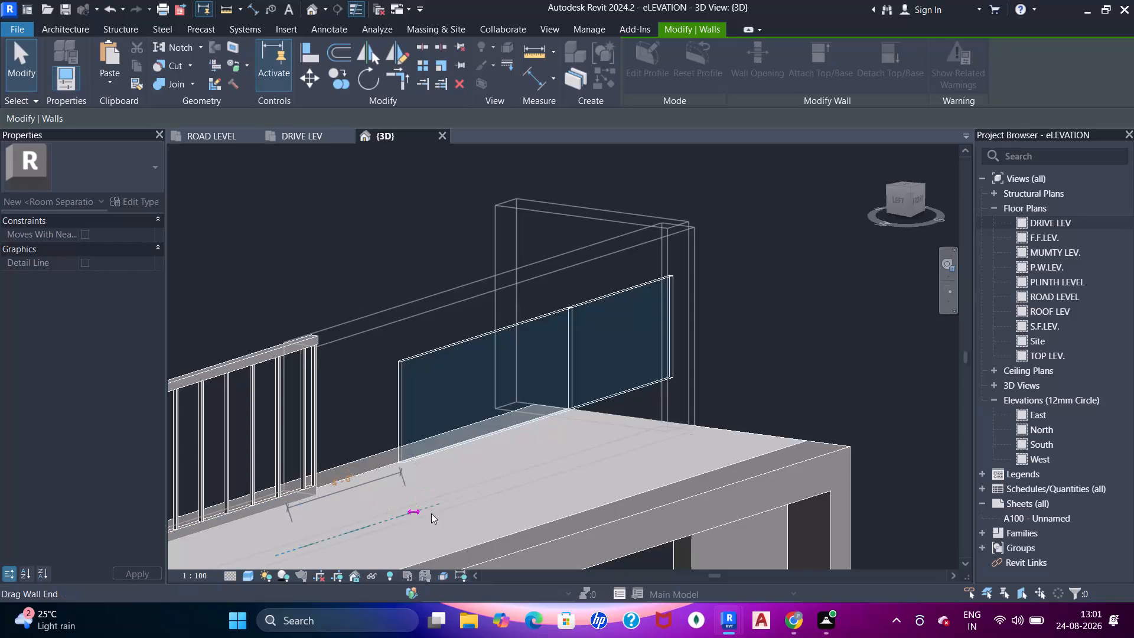
key("Escape")
Compare the parapet gap in the 3D model with the render and front elevation drawing in the DRIVE LEV plan.
middle_click_drag(487, 510, 385, 435)
scroll(445, 418, "down", 5)
middle_click_drag(438, 419, 431, 453, "shift")
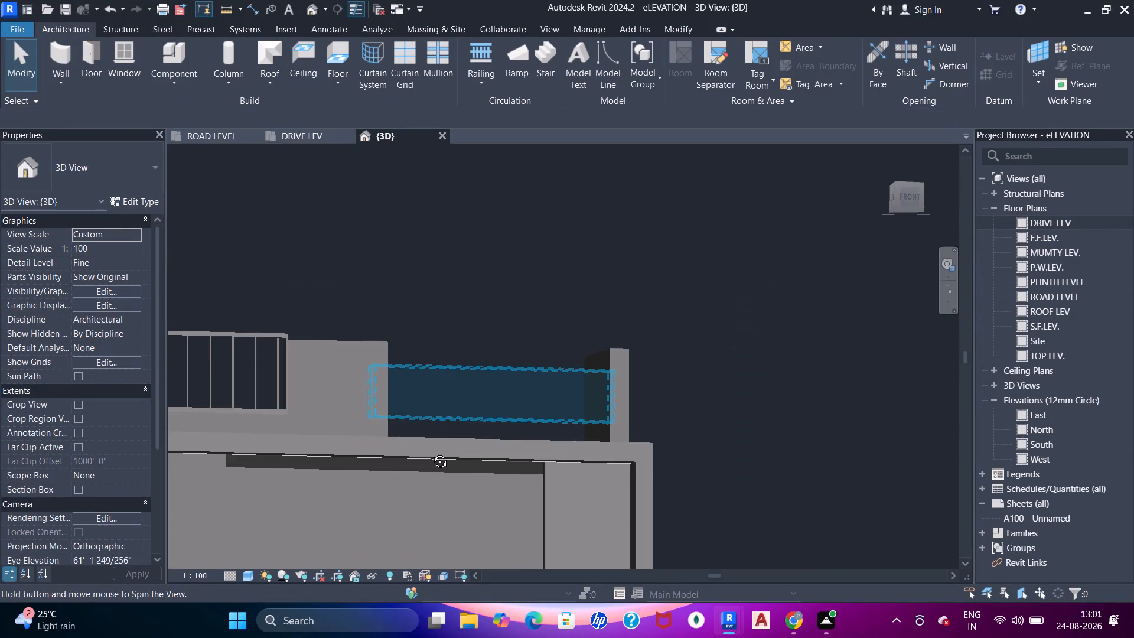
middle_click_drag(431, 453, 414, 474, "shift")
left_click(313, 141)
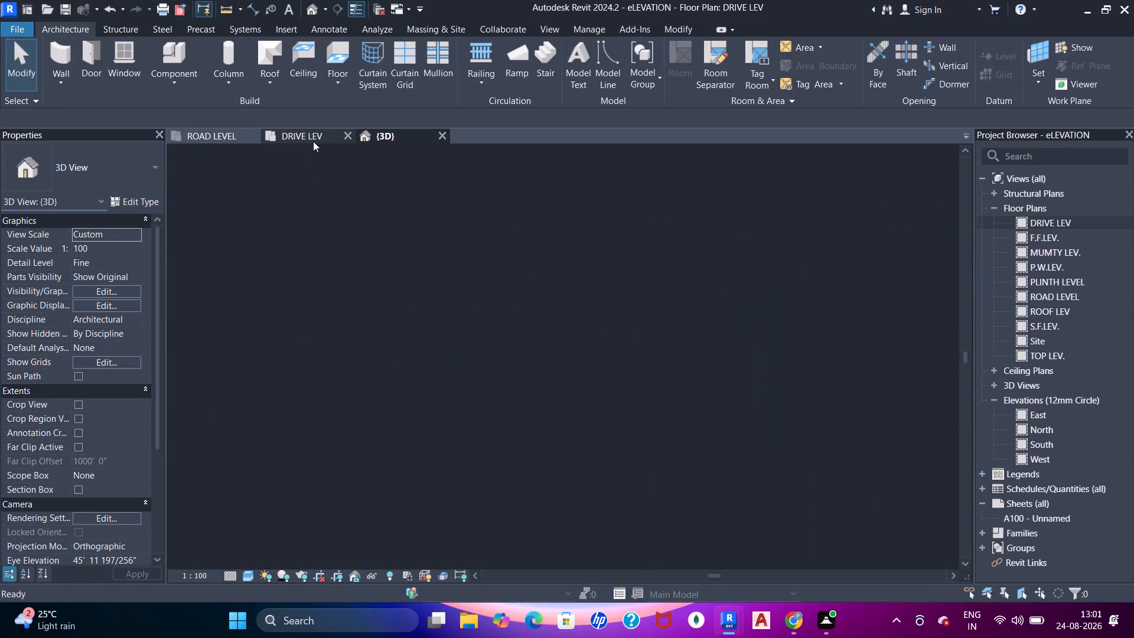
scroll(431, 242, "down", 12)
middle_click_drag(362, 283, 625, 323)
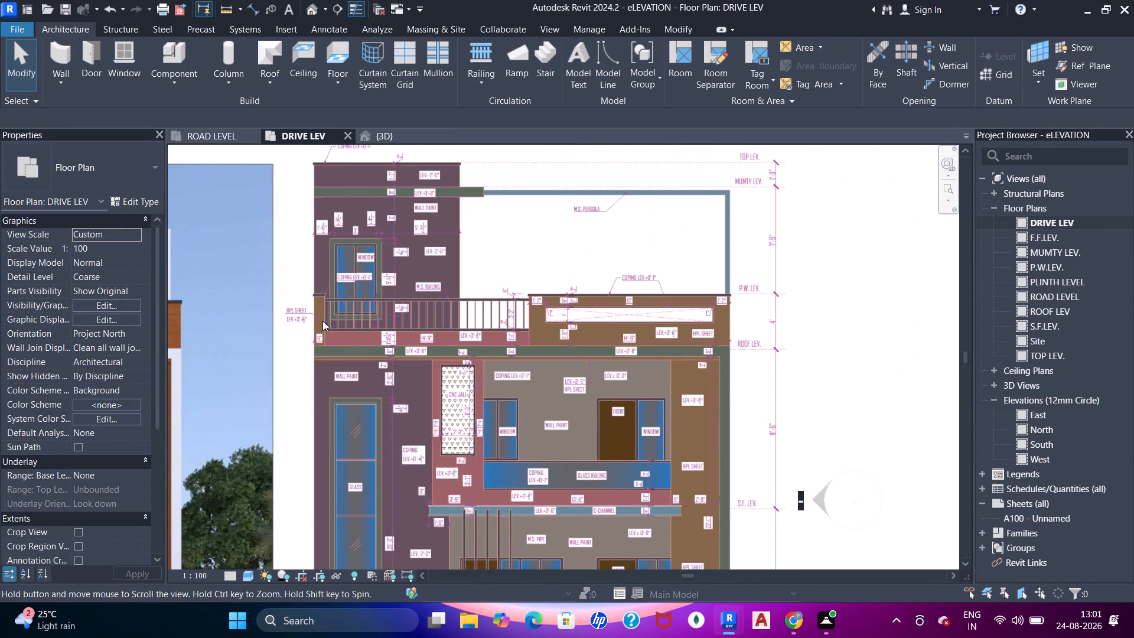
middle_click_drag(322, 321, 586, 366)
scroll(396, 386, "up", 1)
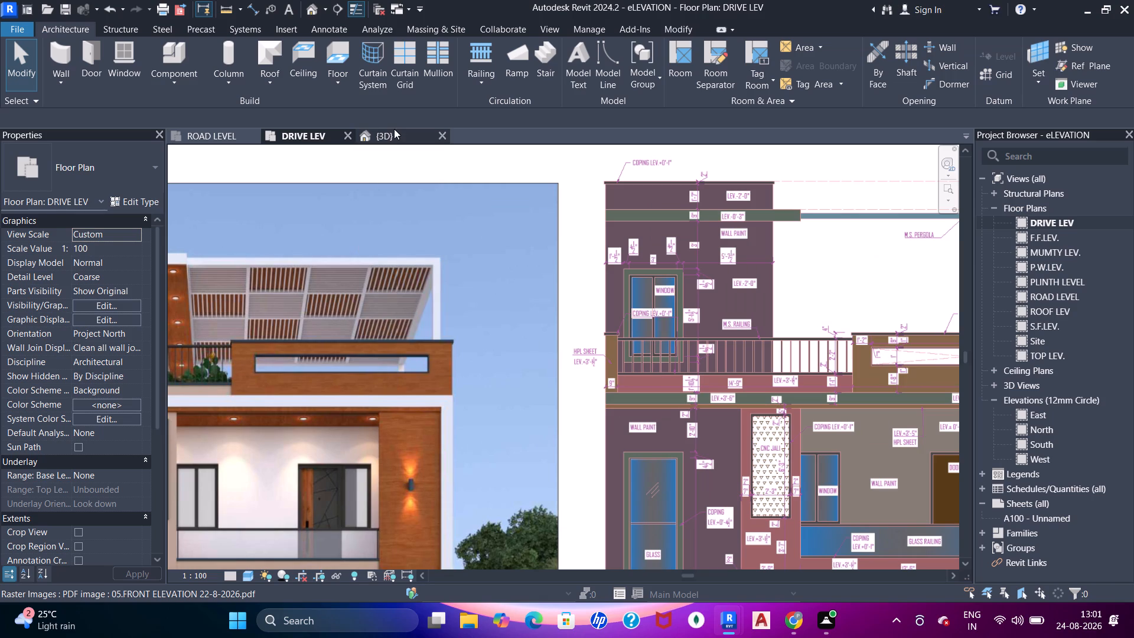
left_click(387, 136)
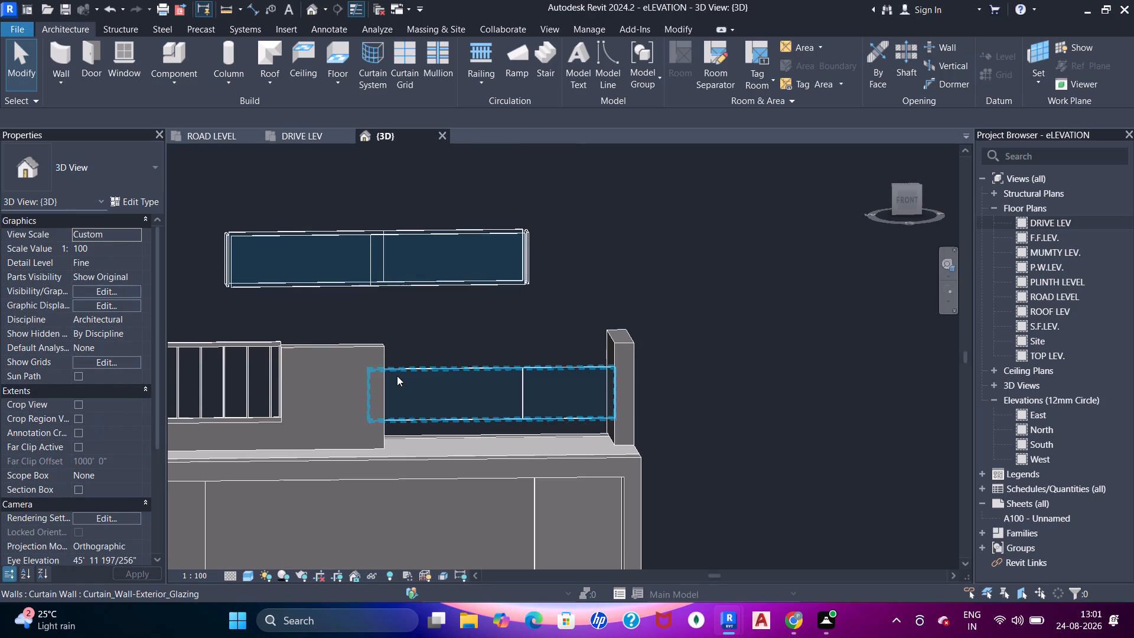
Check the parapet opening's size on the DRIVE LEV front elevation and set the curtain wall's unconnected height to 1'.
left_click(420, 376)
scroll(525, 385, "up", 4)
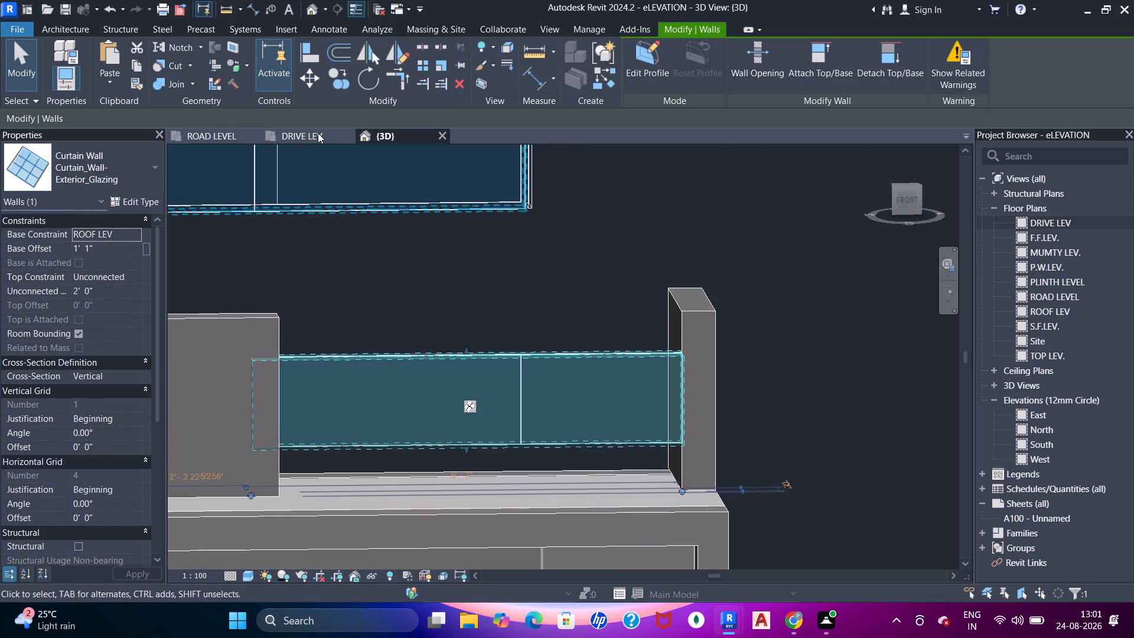
left_click(318, 133)
middle_click_drag(768, 399, 448, 405)
scroll(529, 374, "up", 5)
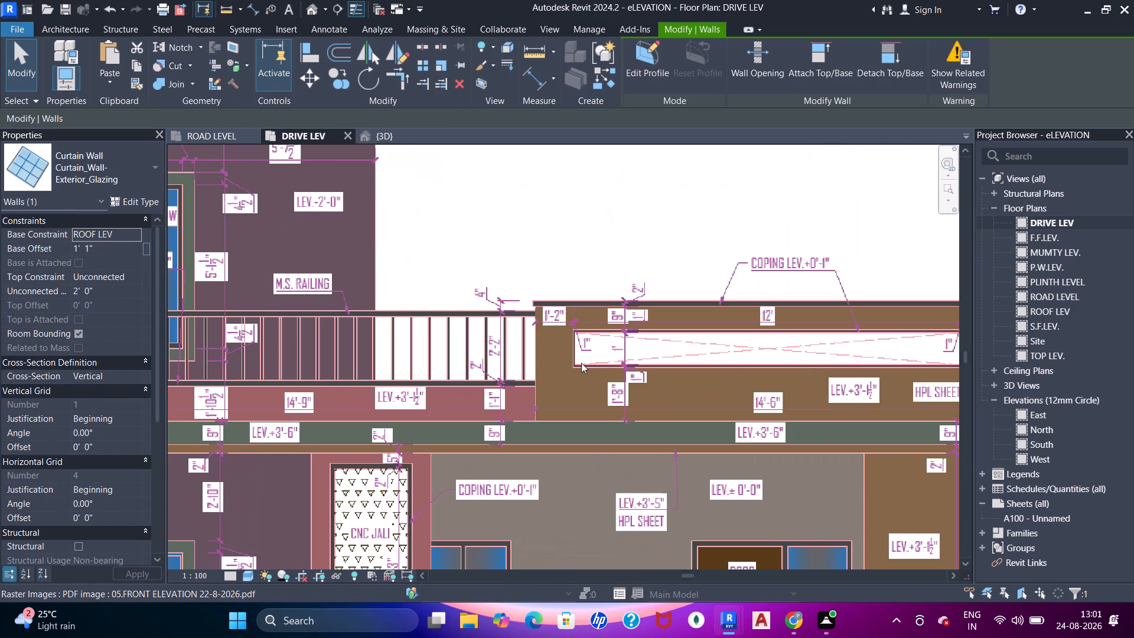
middle_click_drag(581, 363, 372, 370)
scroll(511, 373, "up", 3)
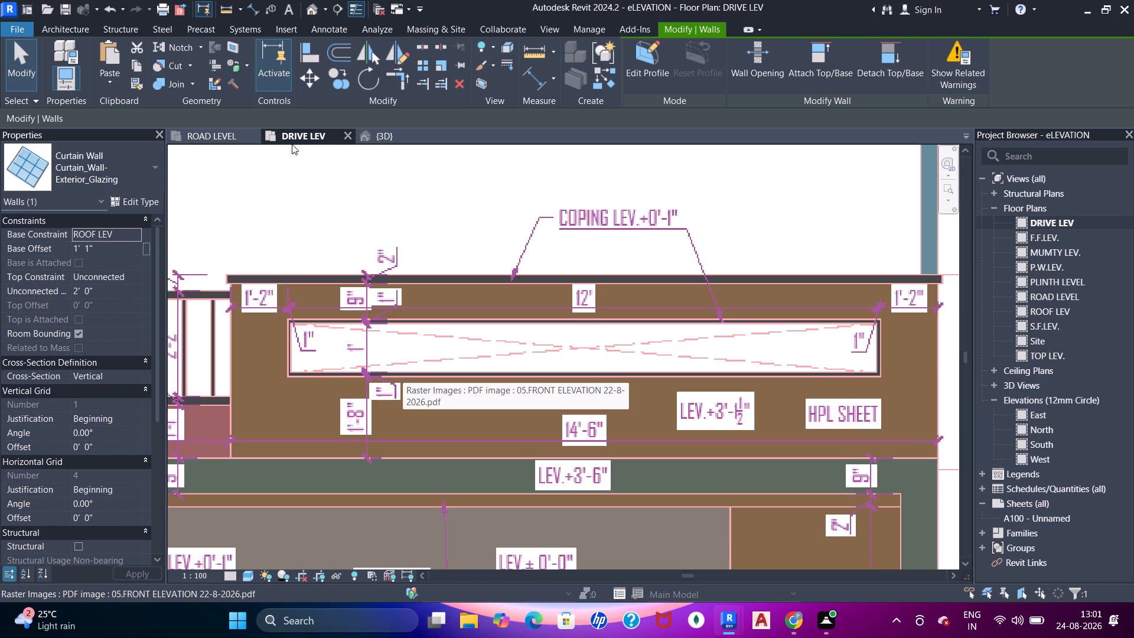
left_click(379, 142)
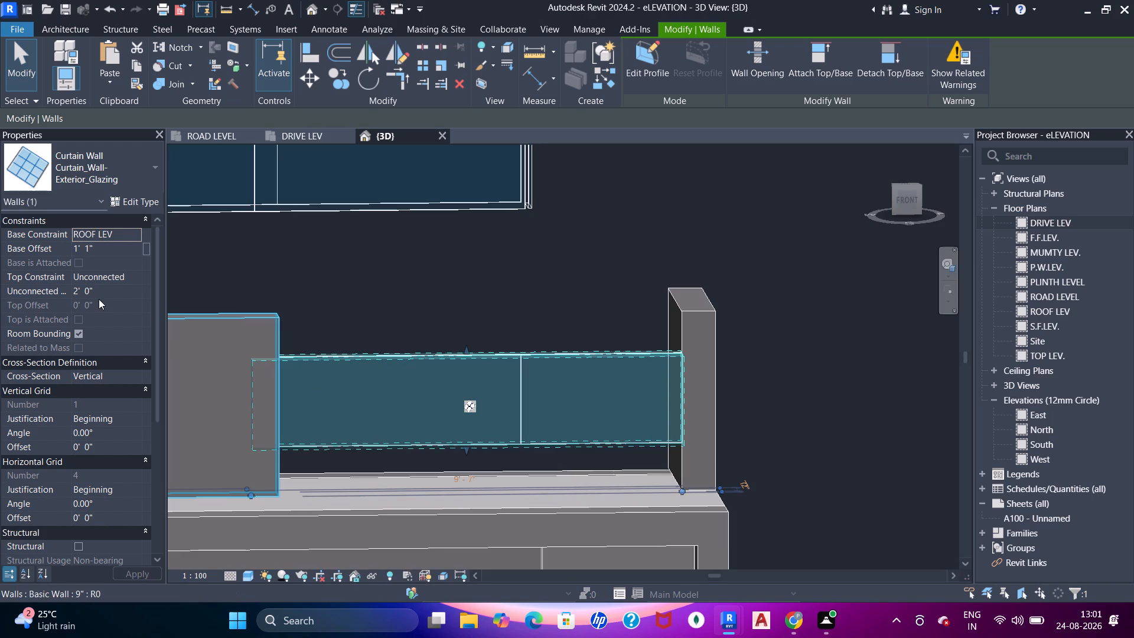
left_click(120, 292)
type("1'")
key("Return")
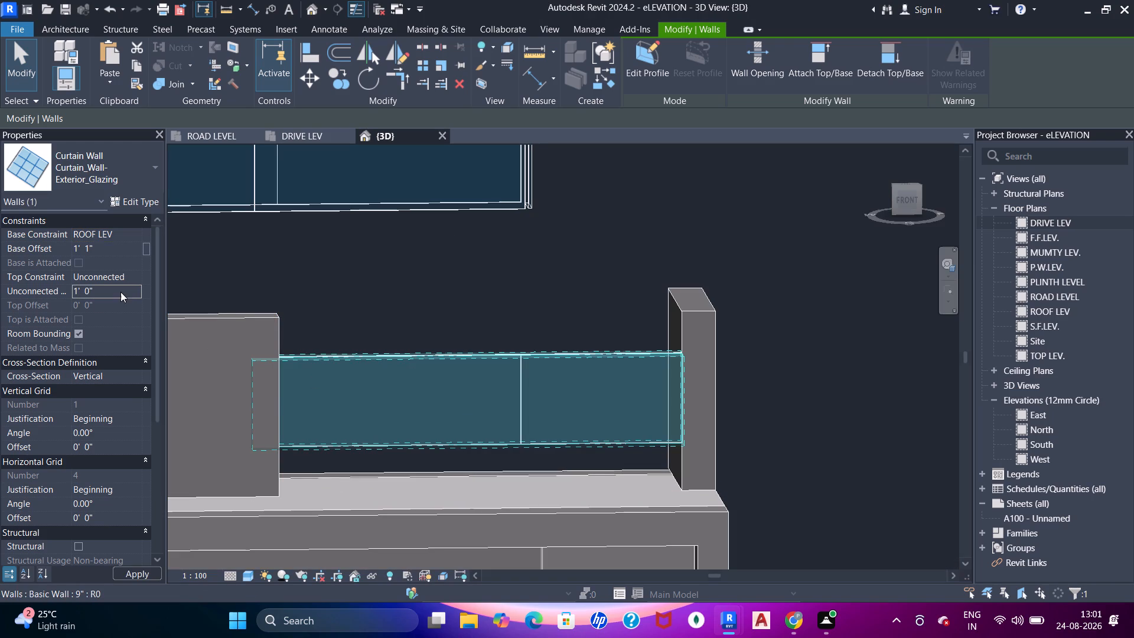
key("Escape")
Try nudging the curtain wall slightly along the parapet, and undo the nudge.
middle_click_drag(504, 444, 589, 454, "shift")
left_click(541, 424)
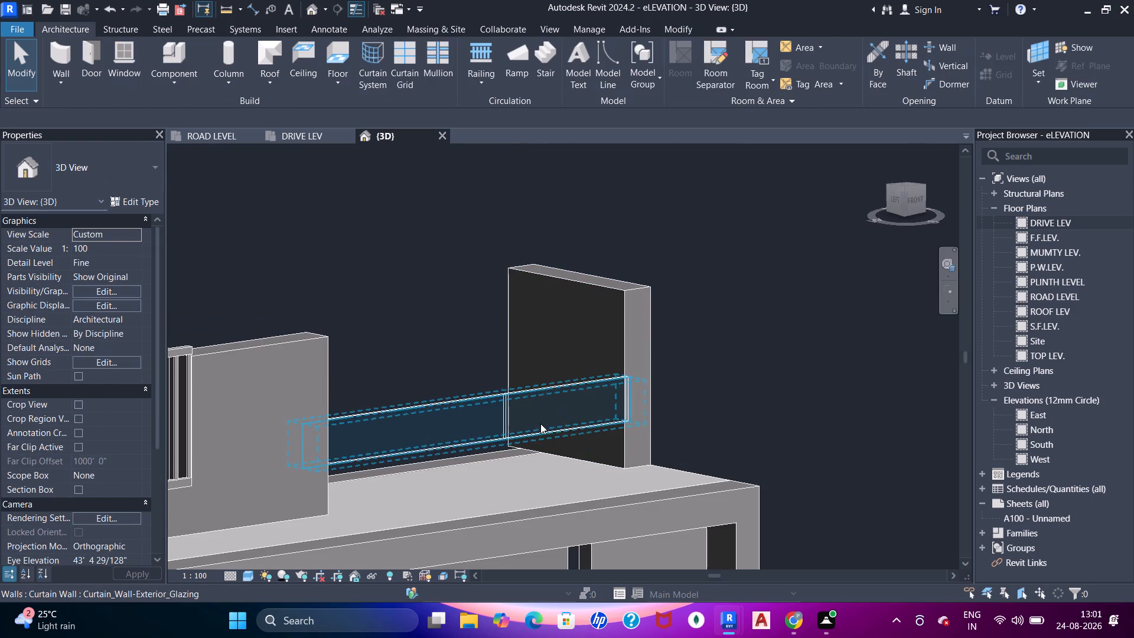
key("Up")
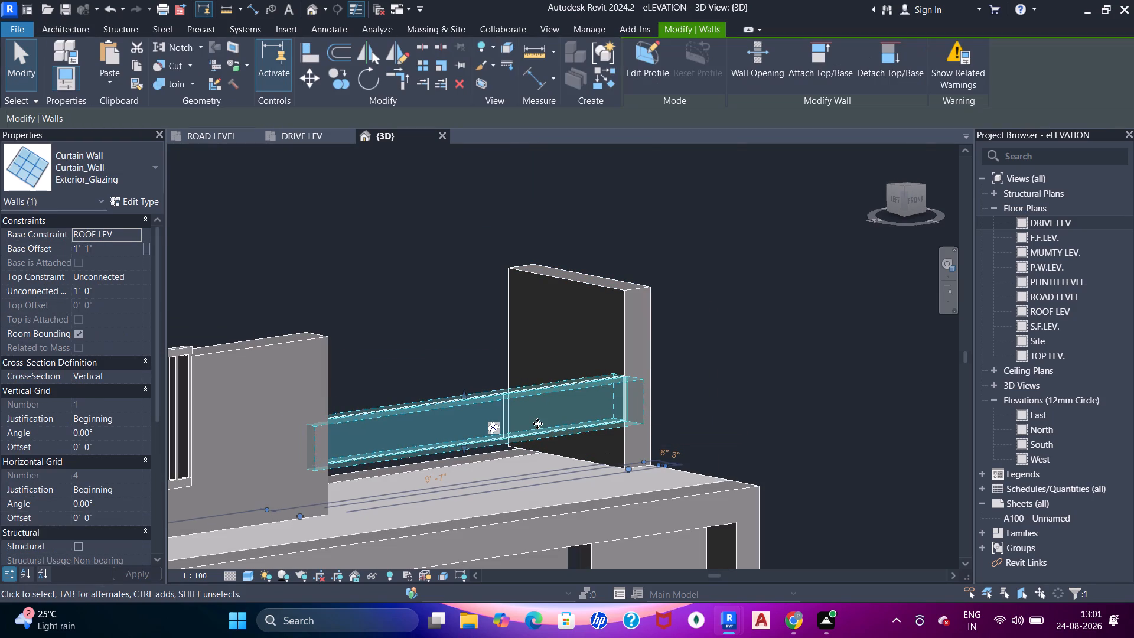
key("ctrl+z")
Raise the curtain wall by pulling up its top and bottom edges to a base offset of about 1' 10 1/2".
left_click(496, 428)
middle_click_drag(493, 429, 523, 476)
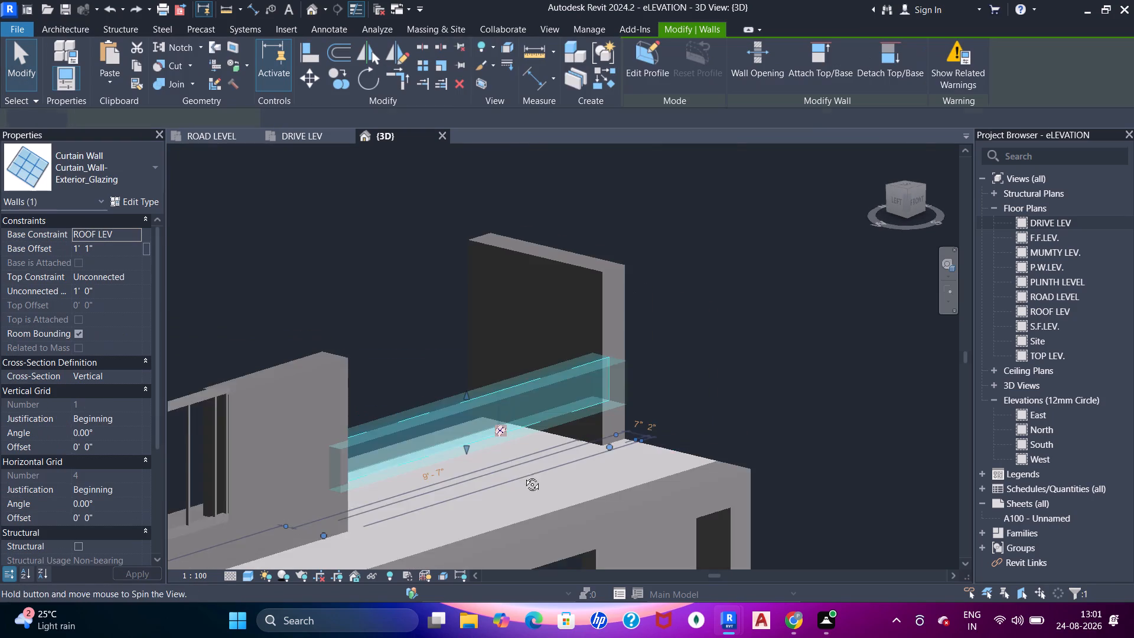
middle_click_drag(523, 476, 527, 479)
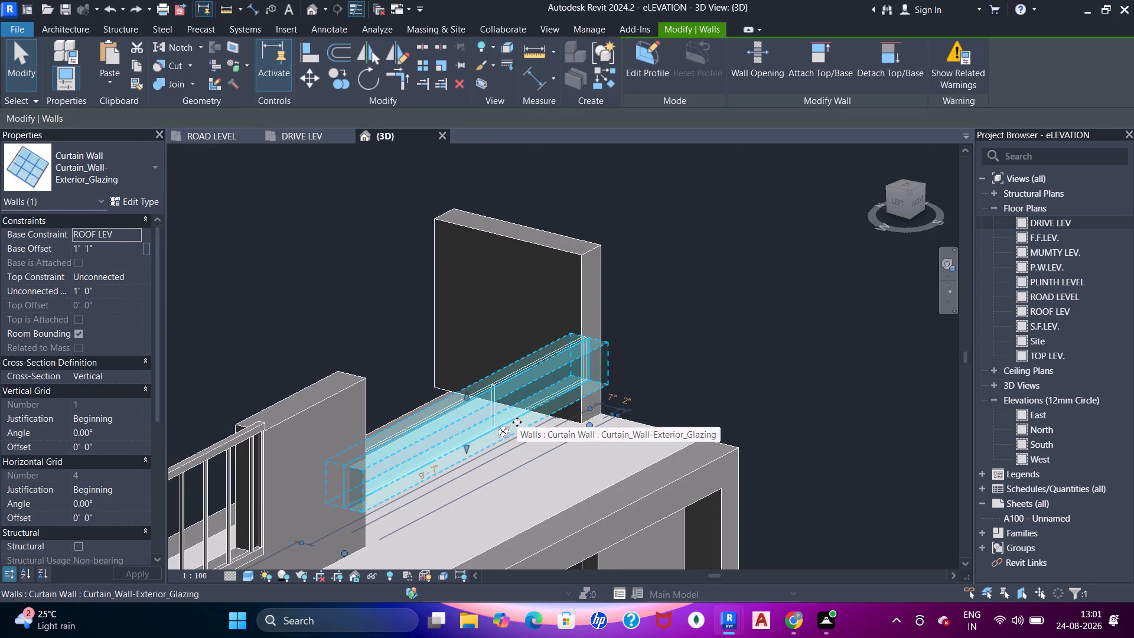
middle_click_drag(506, 424, 410, 386, "shift")
middle_click_drag(435, 444, 601, 525, "shift")
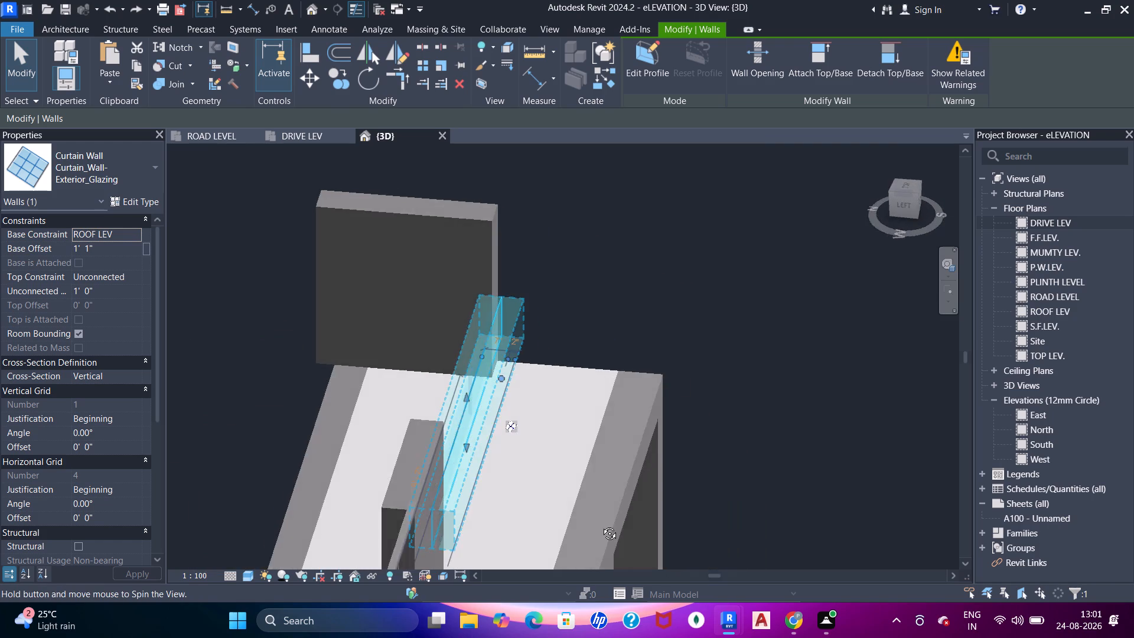
middle_click_drag(601, 525, 383, 386, "shift")
scroll(439, 426, "up", 3)
middle_click_drag(467, 437, 517, 461, "shift")
middle_click_drag(503, 446, 566, 497, "shift")
scroll(442, 305, "down", 7)
middle_click_drag(472, 356, 579, 445, "shift")
middle_click(534, 405)
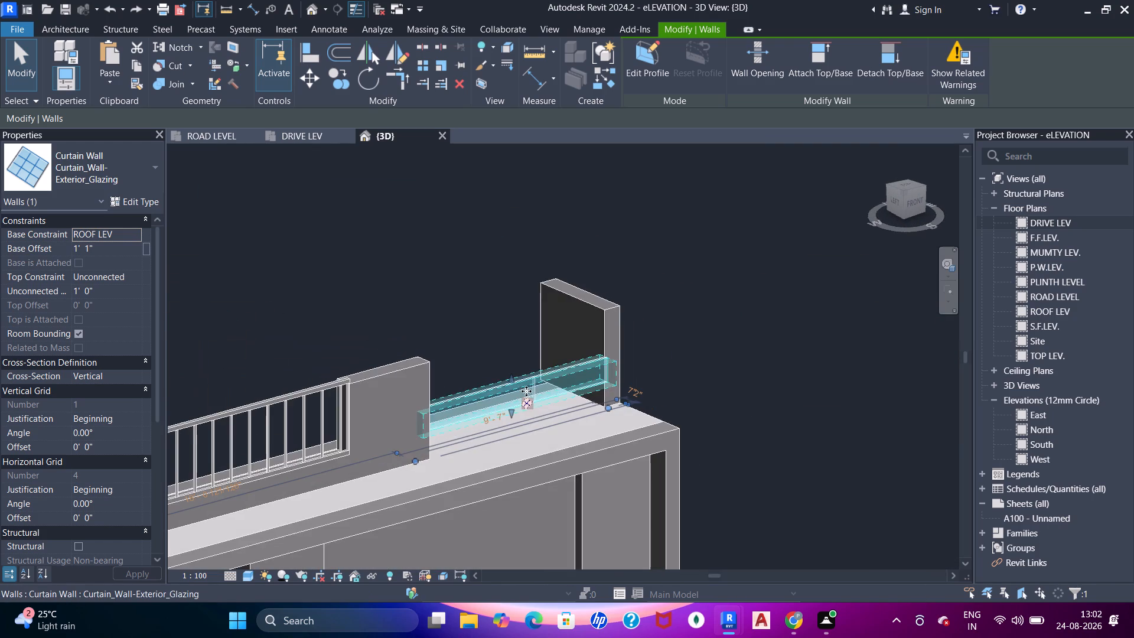
scroll(519, 383, "up", 5)
left_click_drag(501, 379, 500, 340)
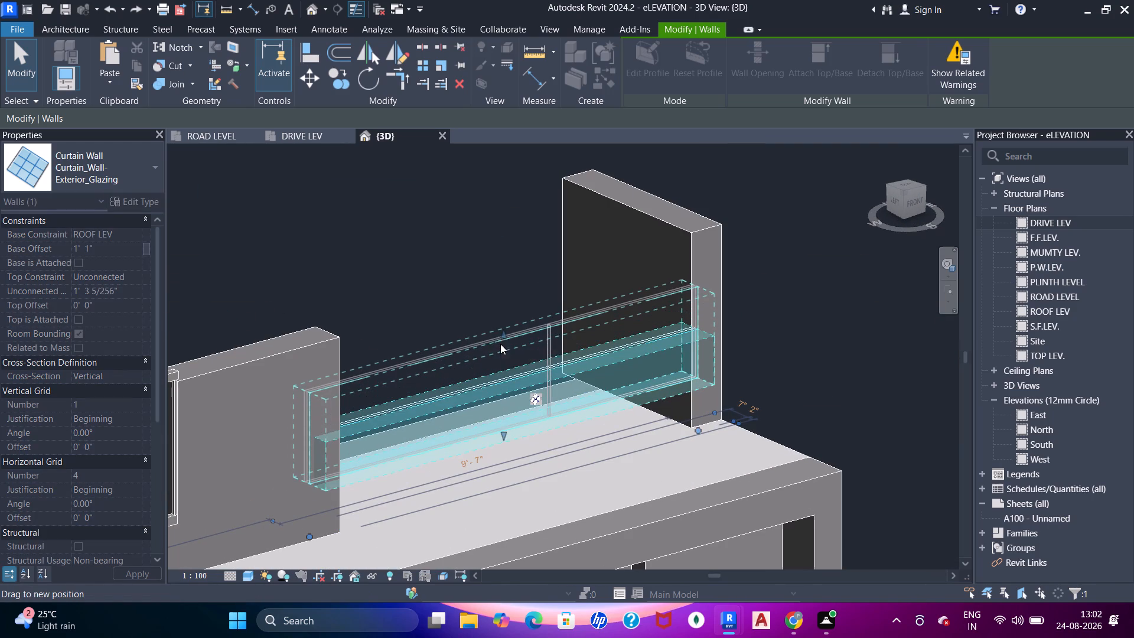
left_click_drag(506, 438, 509, 392)
Set the raised curtain wall's unconnected height to exactly 1'.
middle_click_drag(509, 413, 486, 379, "shift")
scroll(416, 390, "up", 3)
middle_click_drag(454, 409, 449, 392, "shift")
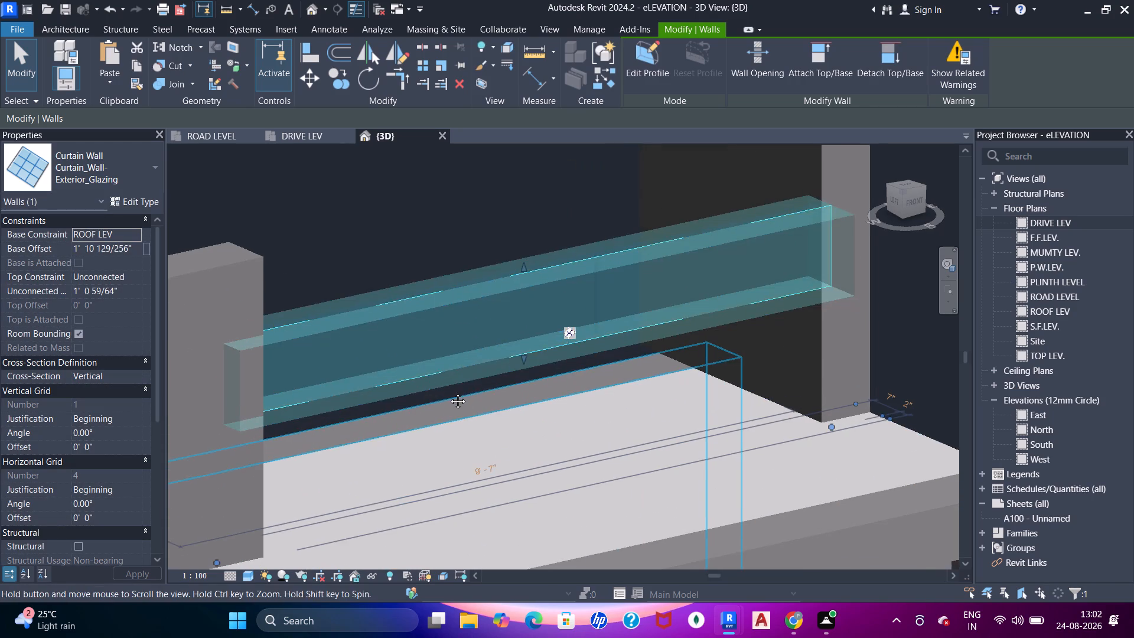
middle_click_drag(449, 392, 445, 362, "shift")
middle_click_drag(487, 408, 484, 376, "shift")
left_click(133, 294)
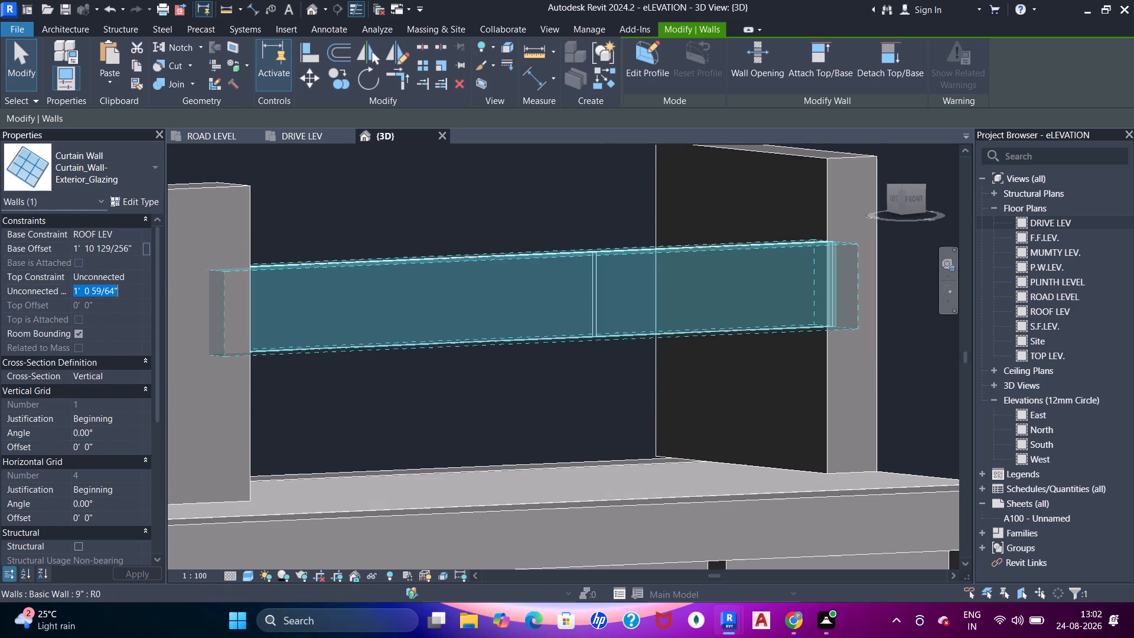
type("1'")
key("Return")
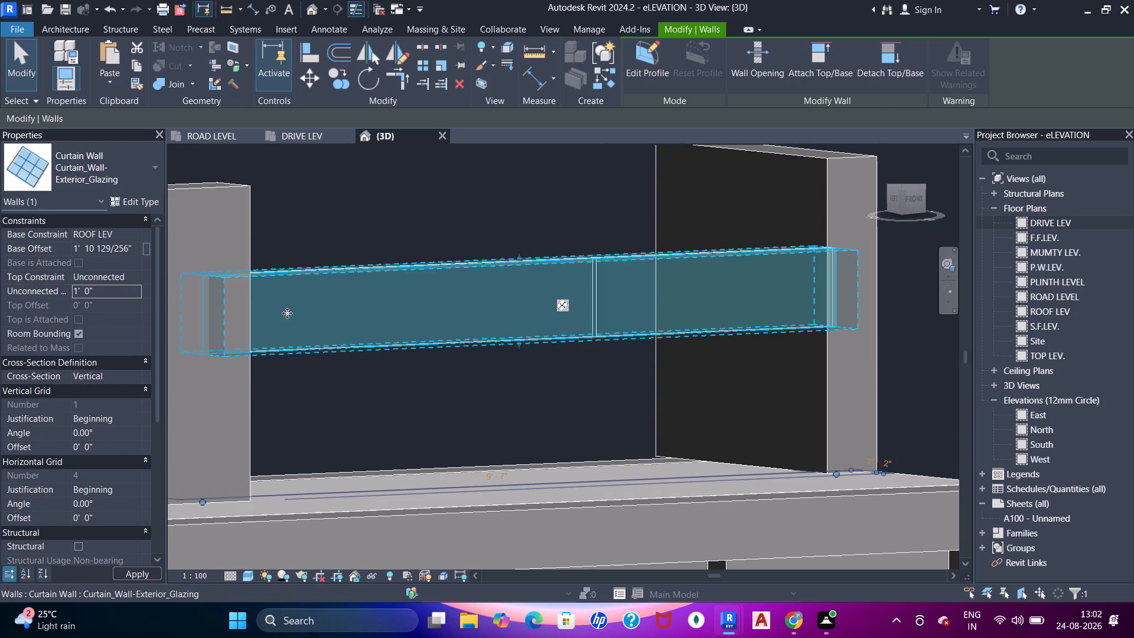
key("Escape")
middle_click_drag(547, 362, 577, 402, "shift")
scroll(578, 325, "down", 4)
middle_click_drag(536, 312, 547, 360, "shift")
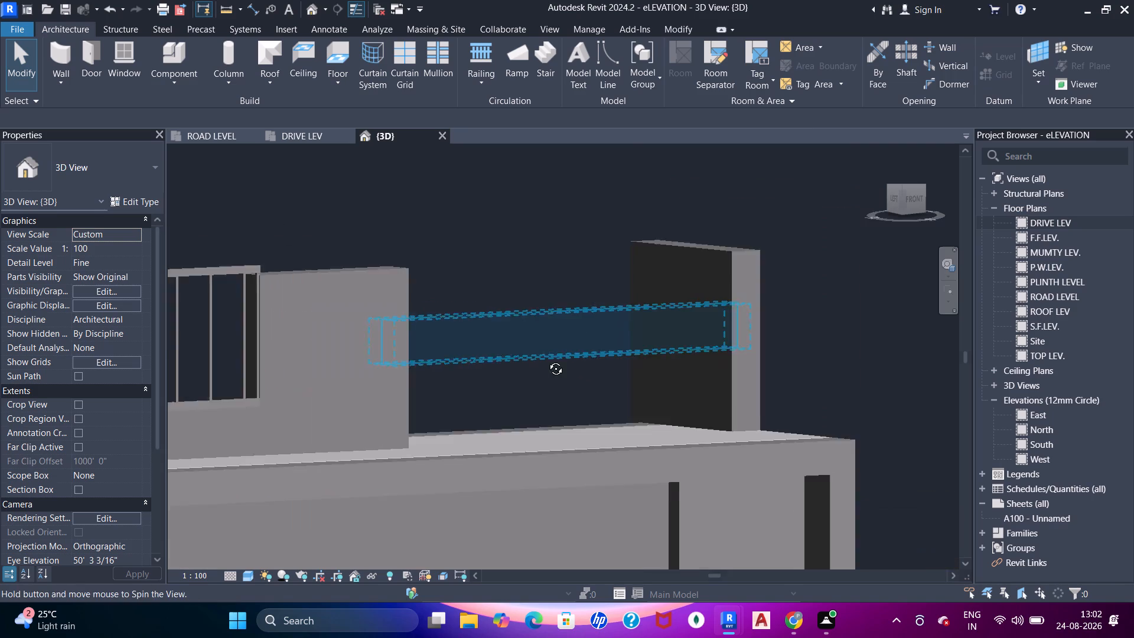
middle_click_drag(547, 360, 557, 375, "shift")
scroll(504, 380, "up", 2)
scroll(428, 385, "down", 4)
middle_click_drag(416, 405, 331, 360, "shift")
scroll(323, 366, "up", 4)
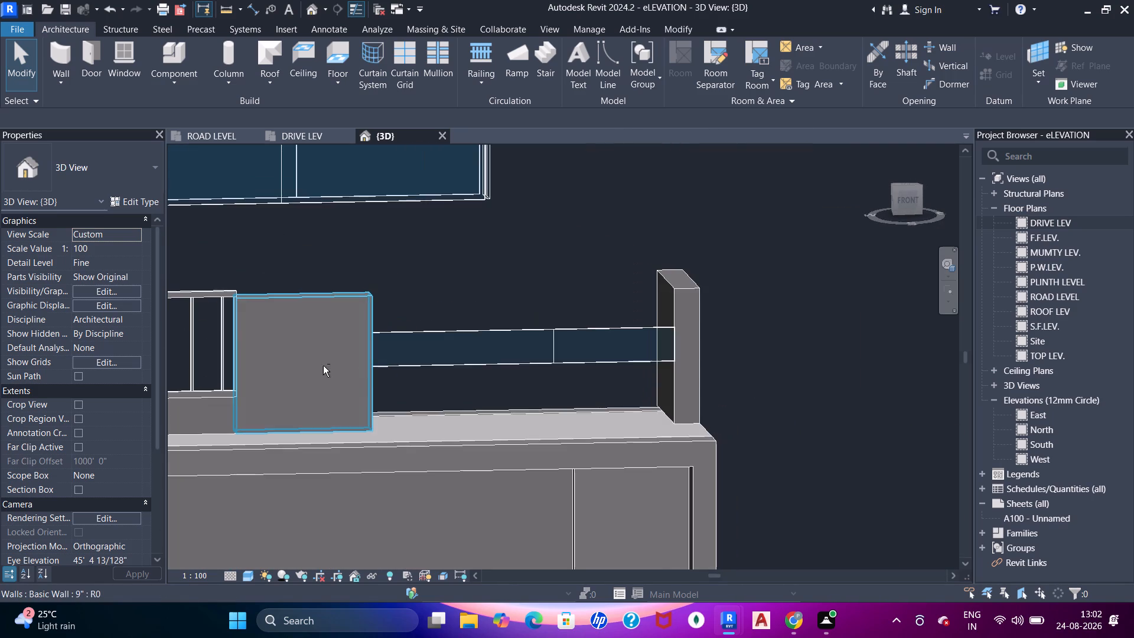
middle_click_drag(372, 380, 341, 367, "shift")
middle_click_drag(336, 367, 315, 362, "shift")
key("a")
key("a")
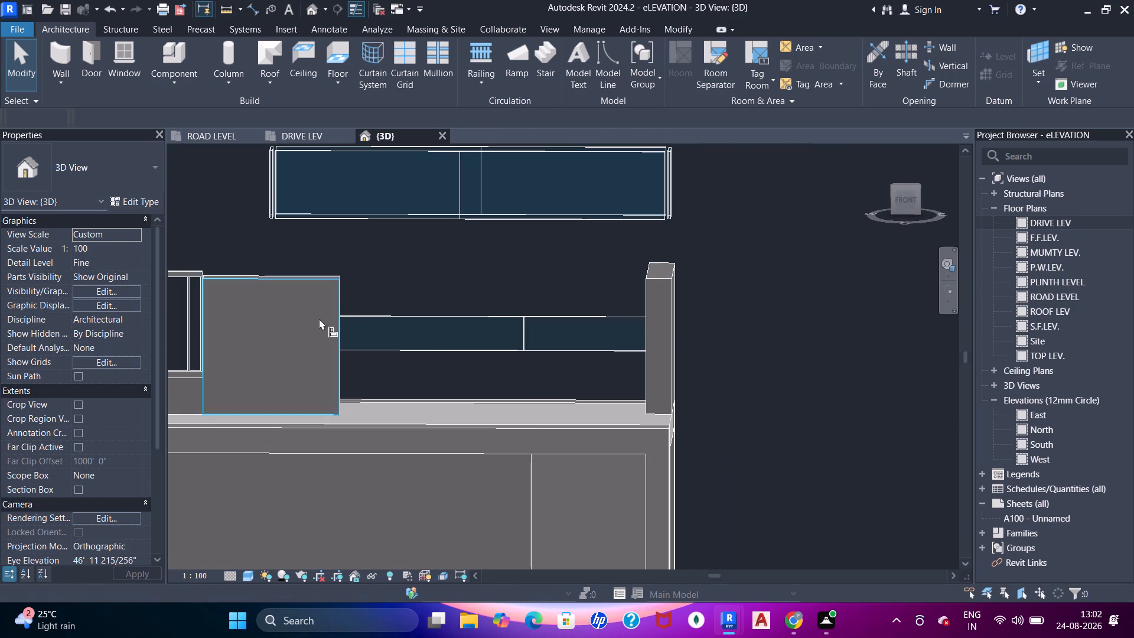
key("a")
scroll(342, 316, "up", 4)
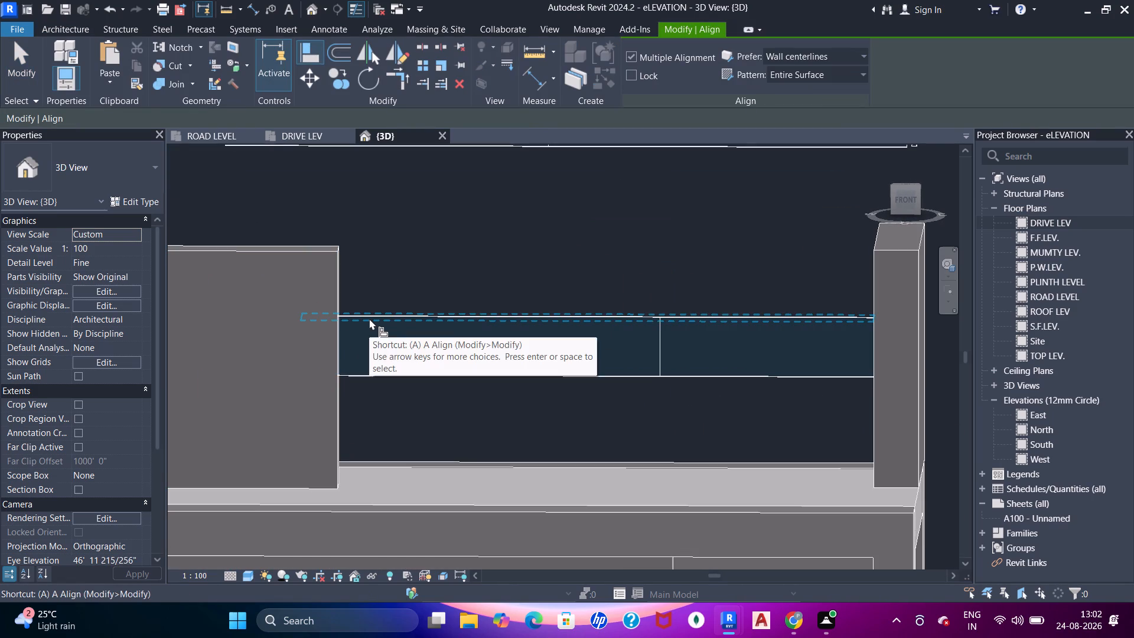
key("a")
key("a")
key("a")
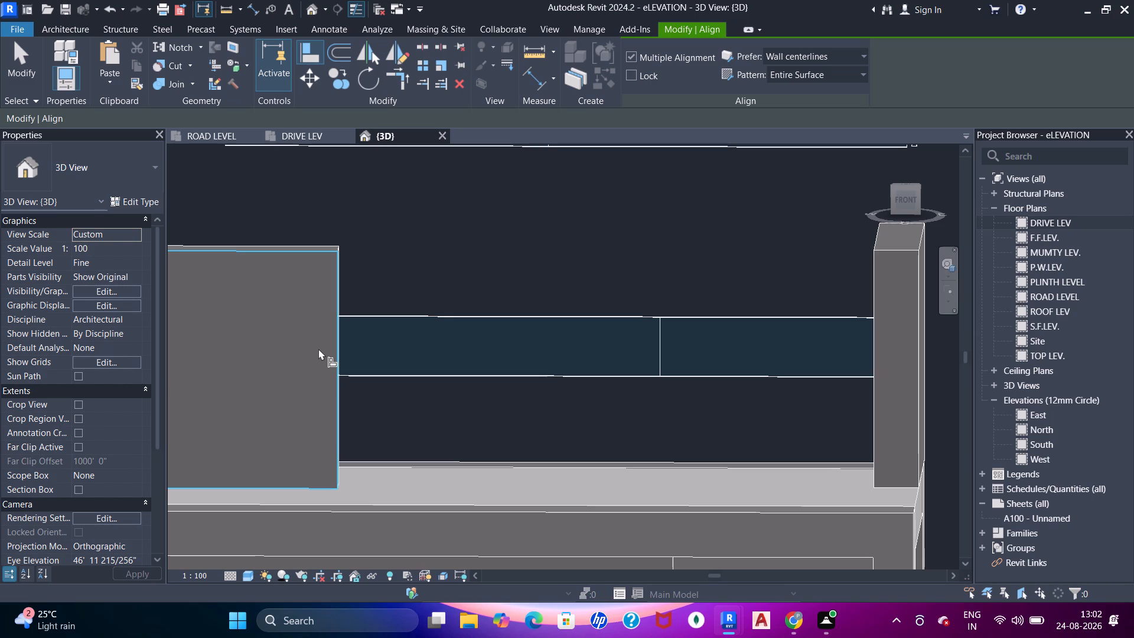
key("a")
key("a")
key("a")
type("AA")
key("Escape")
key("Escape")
Shorten the 9" parapet wall beside the railing to about 3' by pulling its free end back past the curtain wall's end.
left_click(332, 317)
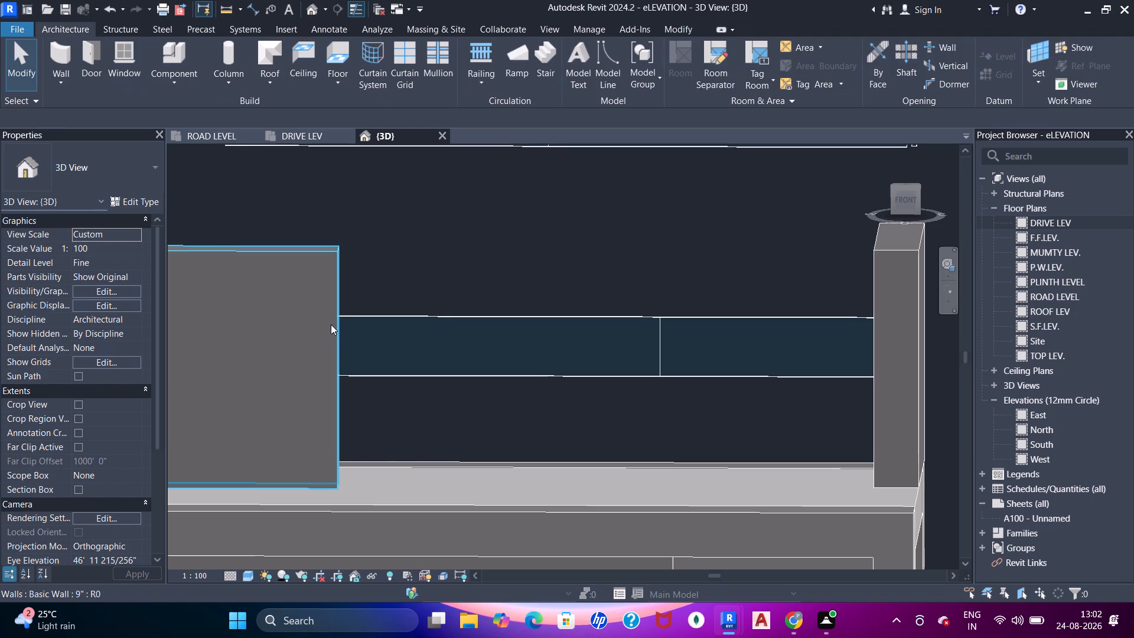
left_click_drag(336, 484, 263, 484)
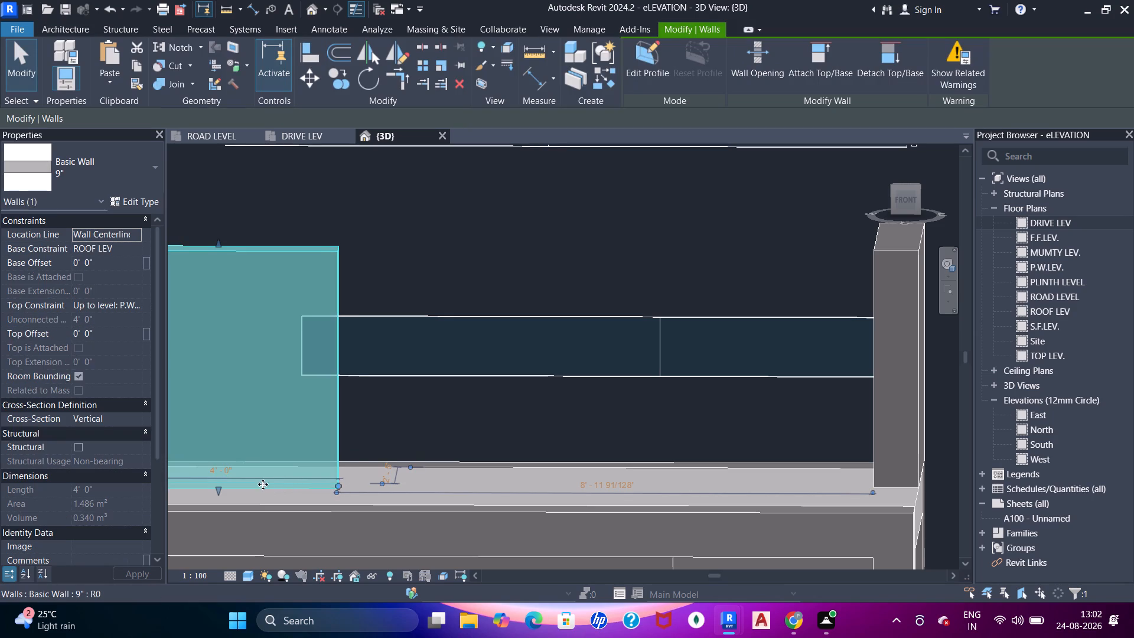
scroll(341, 487, "up", 3)
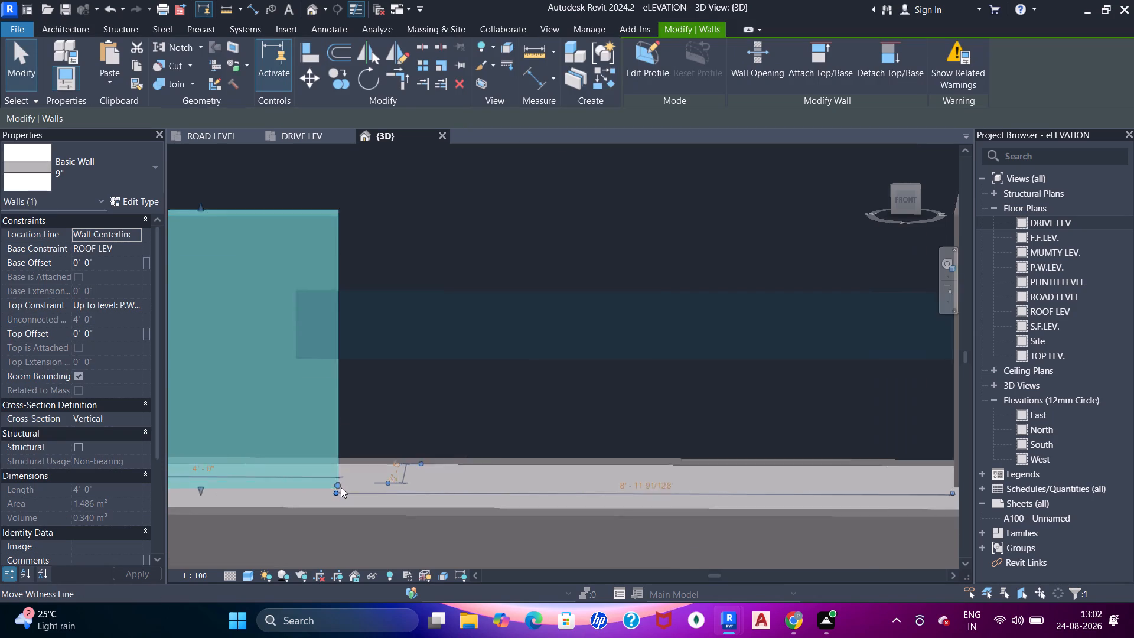
scroll(341, 487, "up", 3)
scroll(331, 487, "down", 6)
middle_click_drag(328, 487, 515, 480)
scroll(481, 484, "up", 4)
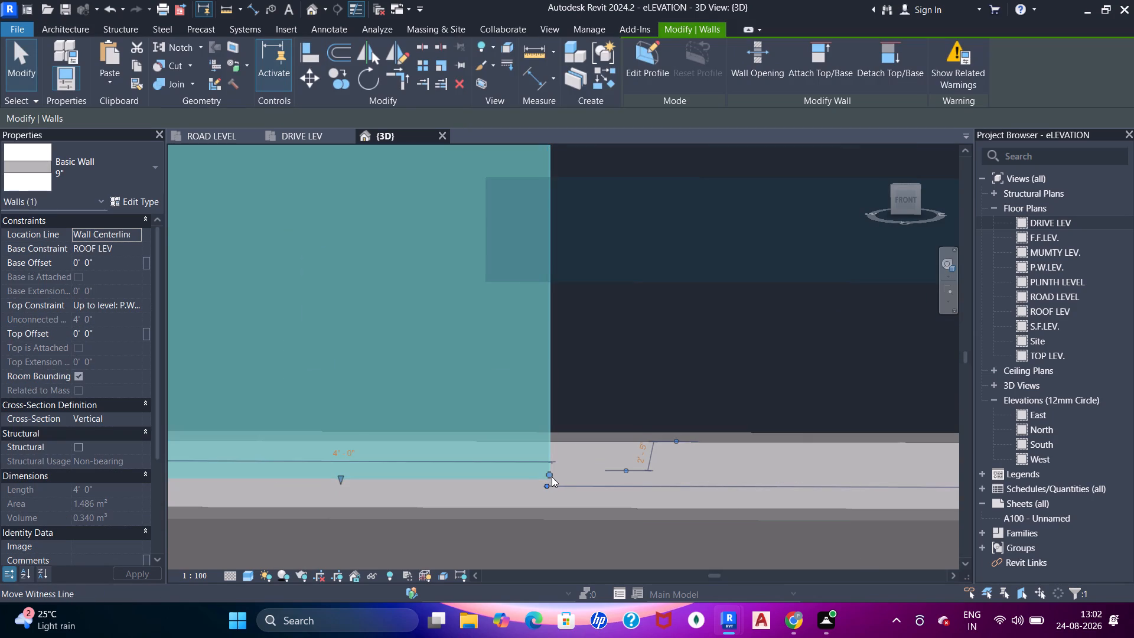
left_click_drag(552, 477, 481, 476)
scroll(546, 484, "up", 4)
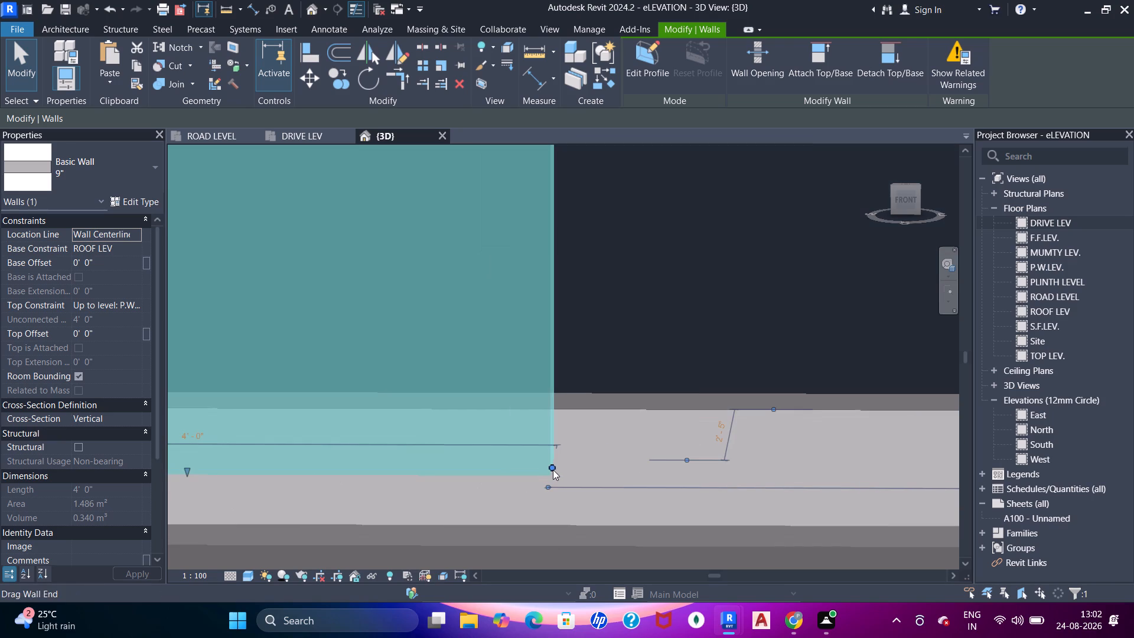
left_click_drag(553, 470, 369, 465)
scroll(369, 465, "down", 6)
scroll(397, 399, "up", 1)
middle_click_drag(397, 399, 405, 455)
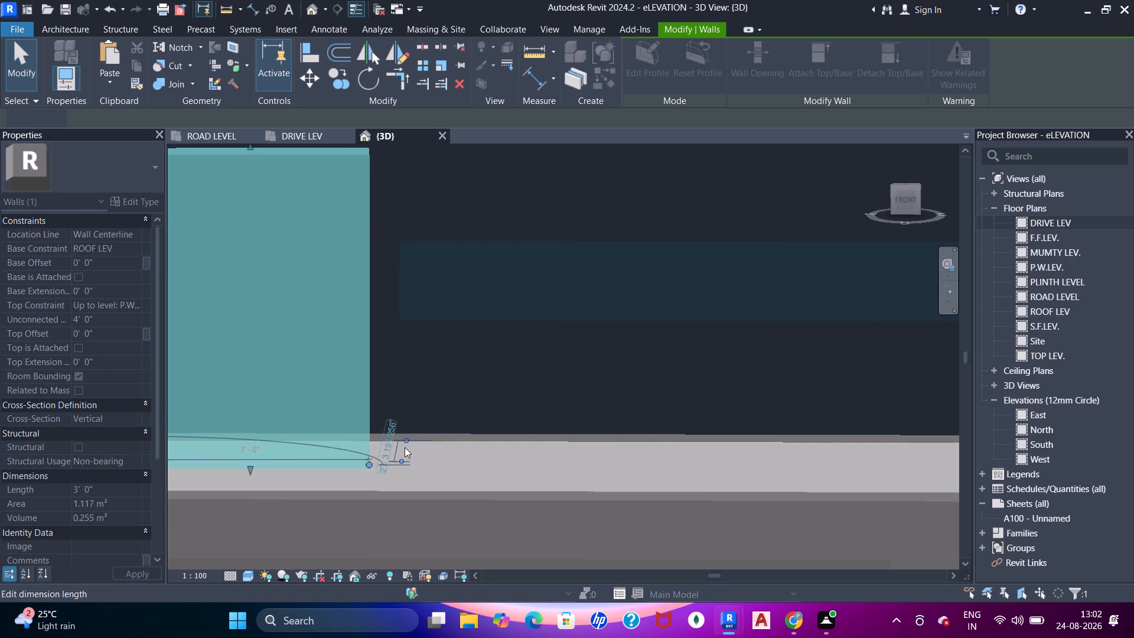
key("Escape")
key("Escape")
Align the free end of the parapet wall beside the railing with the adjacent end of the curtain wall.
scroll(428, 405, "down", 7)
middle_click_drag(468, 422, 288, 502, "shift")
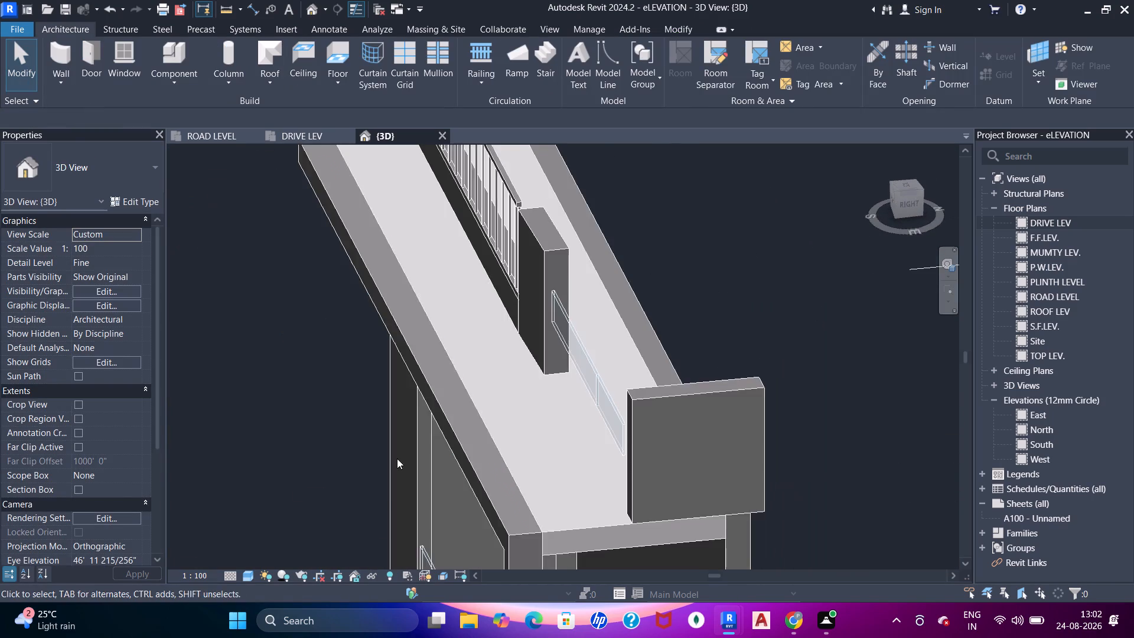
middle_click_drag(478, 428, 498, 401, "shift")
middle_click_drag(513, 415, 519, 437, "shift")
middle_click_drag(451, 425, 533, 443, "shift")
scroll(433, 382, "up", 6)
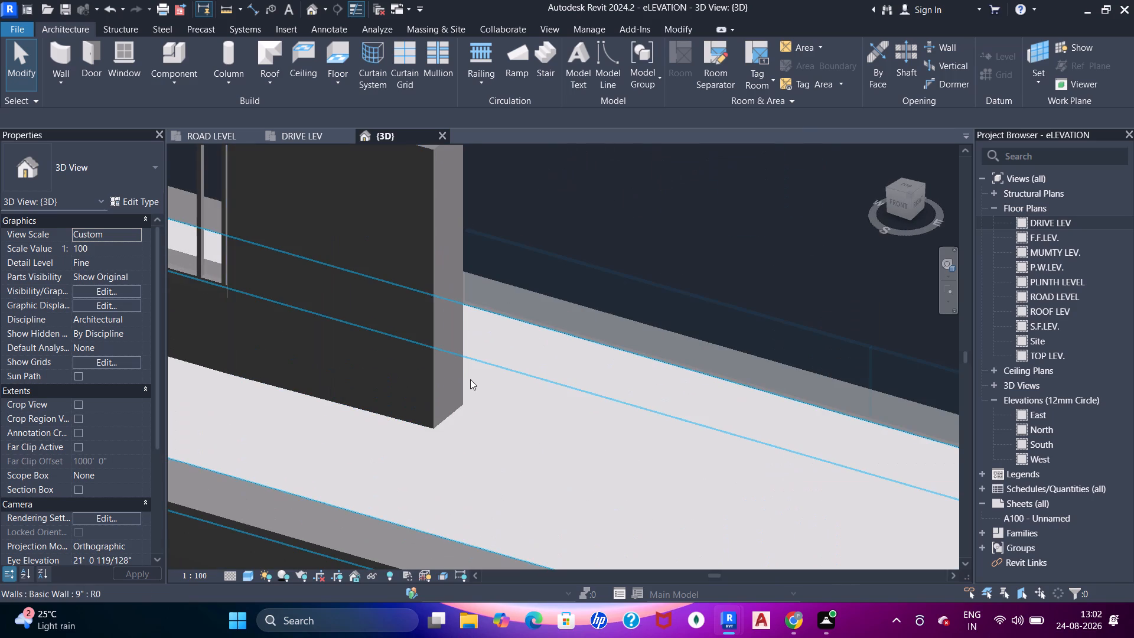
key("a")
key("a")
key("a")
scroll(433, 206, "up", 4)
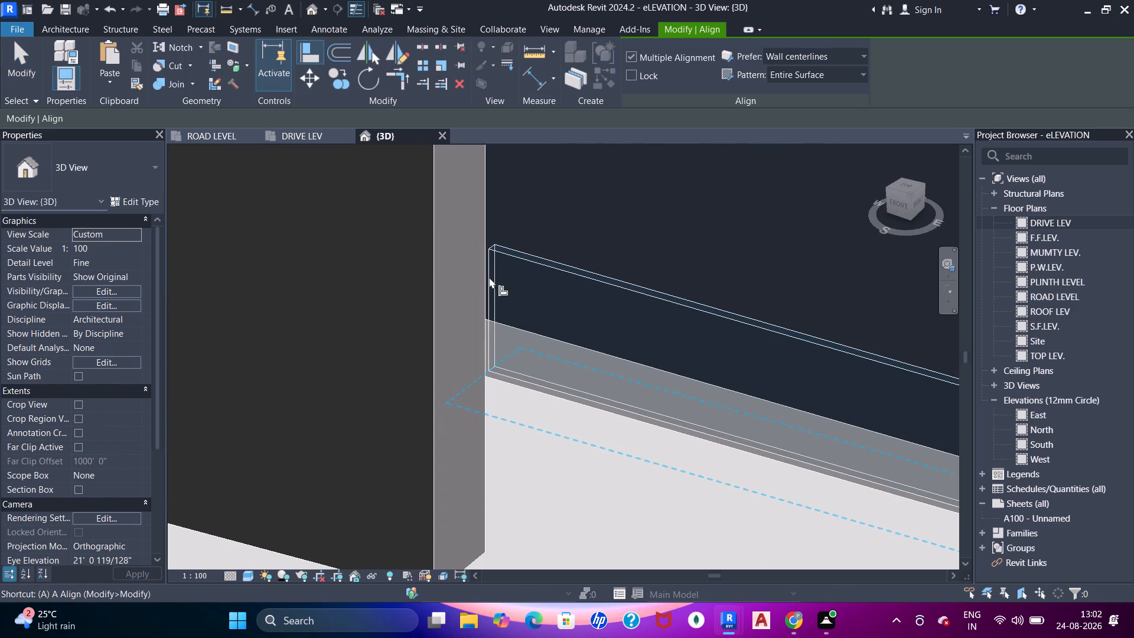
key("Tab")
key("Tab")
key("Tab")
left_click(487, 278)
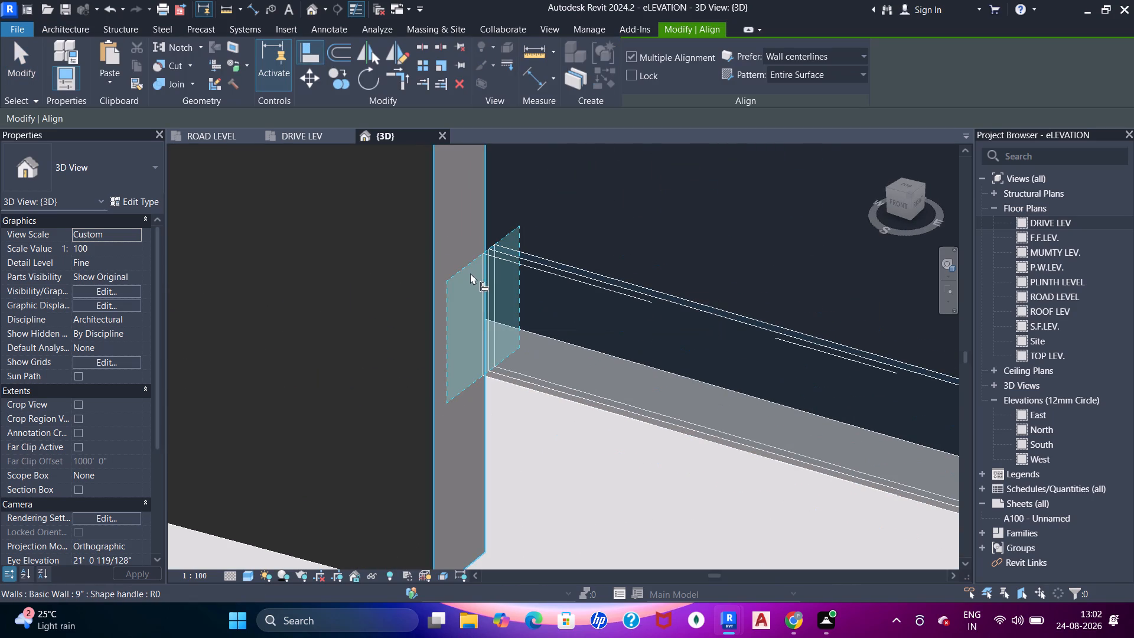
left_click(449, 247)
key("Escape")
key("Escape")
key("Escape")
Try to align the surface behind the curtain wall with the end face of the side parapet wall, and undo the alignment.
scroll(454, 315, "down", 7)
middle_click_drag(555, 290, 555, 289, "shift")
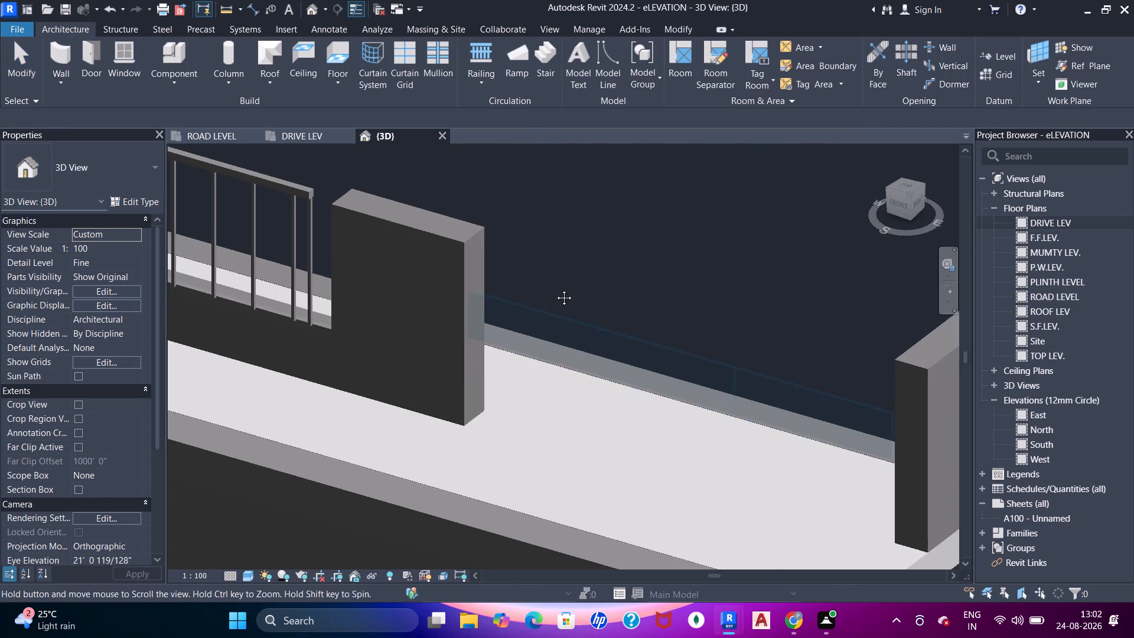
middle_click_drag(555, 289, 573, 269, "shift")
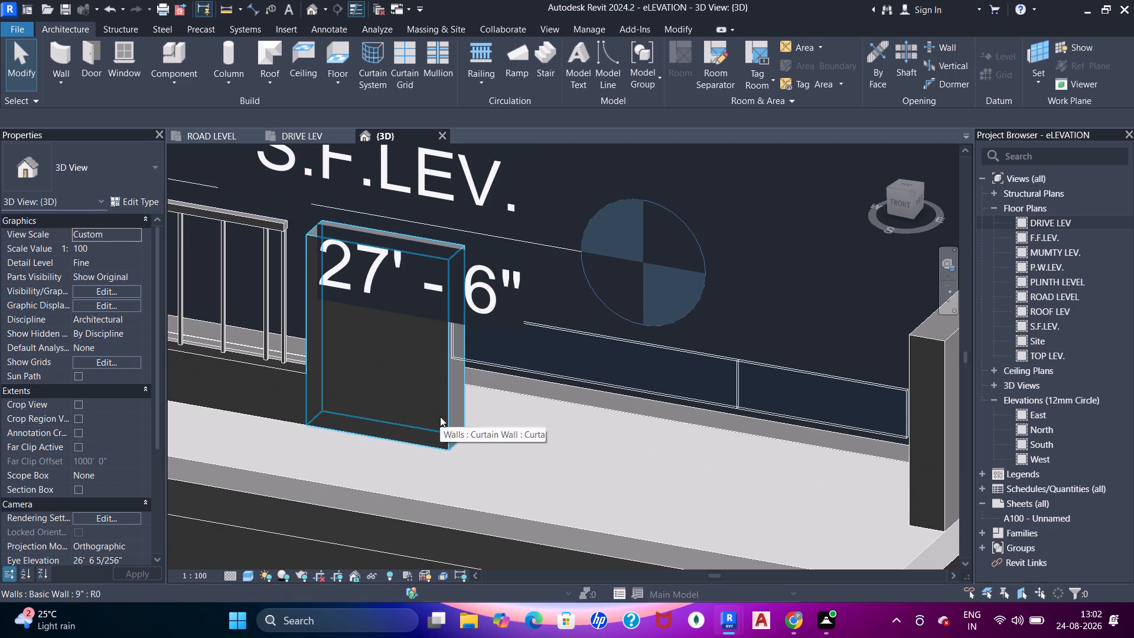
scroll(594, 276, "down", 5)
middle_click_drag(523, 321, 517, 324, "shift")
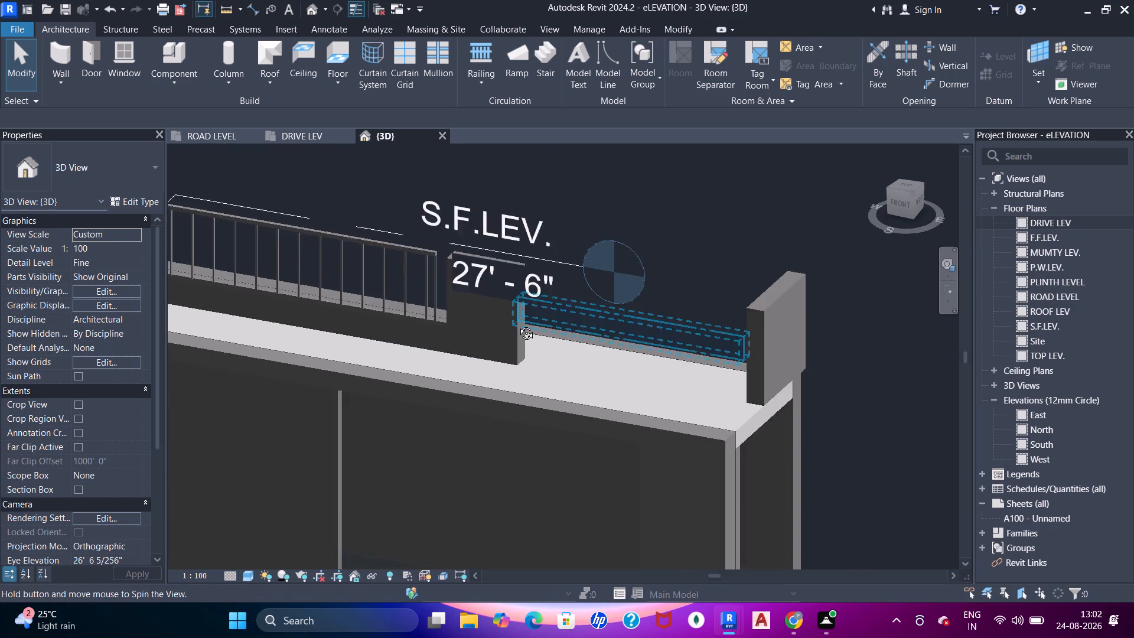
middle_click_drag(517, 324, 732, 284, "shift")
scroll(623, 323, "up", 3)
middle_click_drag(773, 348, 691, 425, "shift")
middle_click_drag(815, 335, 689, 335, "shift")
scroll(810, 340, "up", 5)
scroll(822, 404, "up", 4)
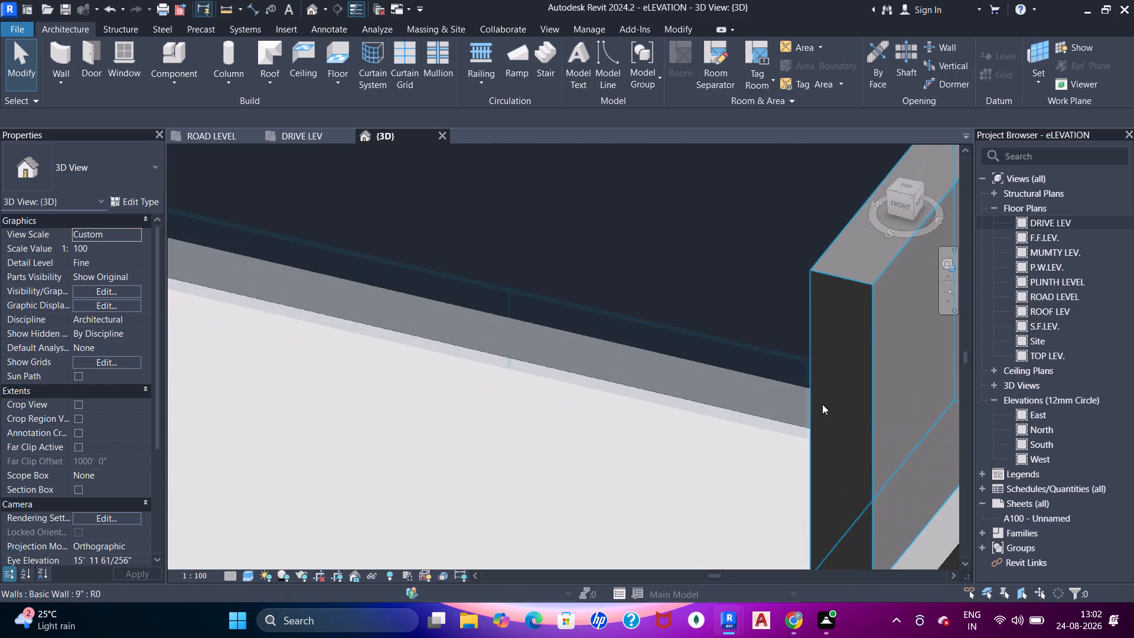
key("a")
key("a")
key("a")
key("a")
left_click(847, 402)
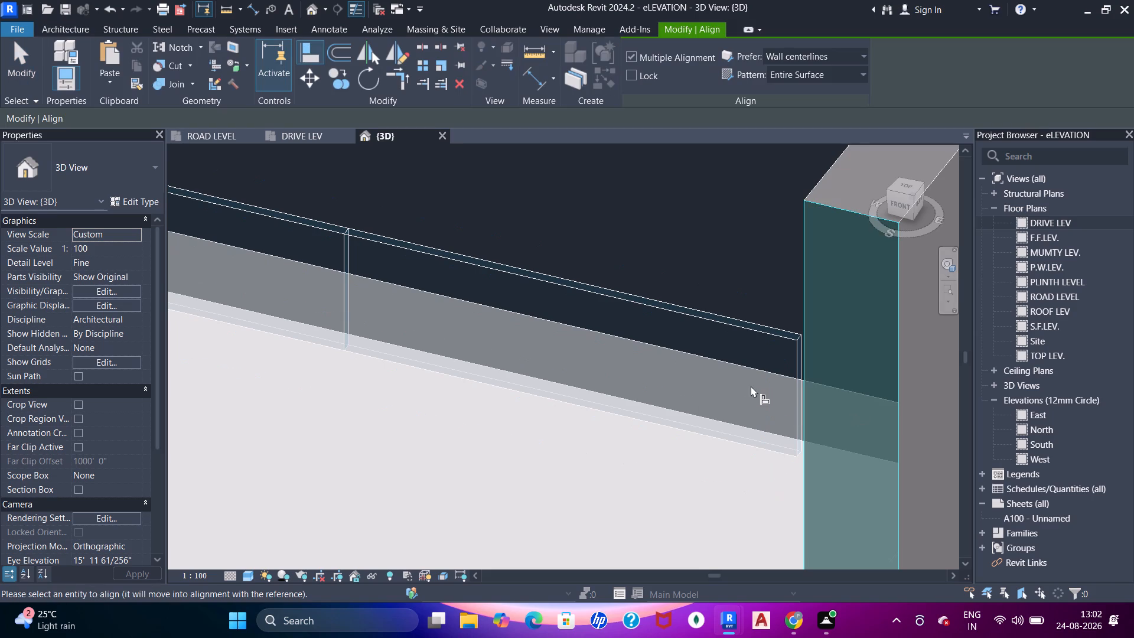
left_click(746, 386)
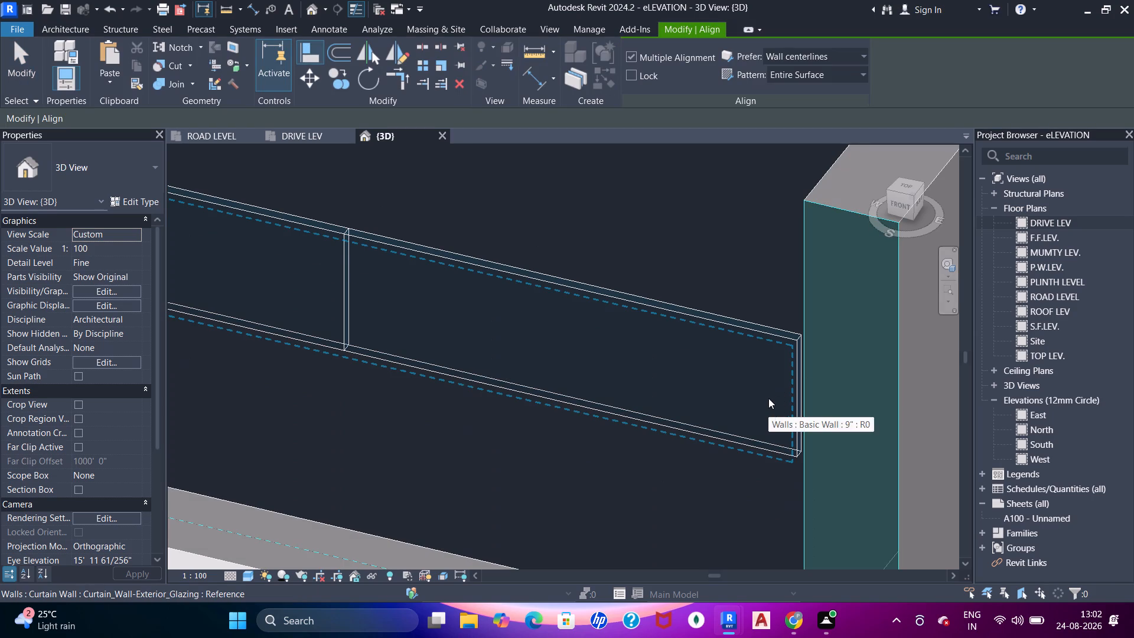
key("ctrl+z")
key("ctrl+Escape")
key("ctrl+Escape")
Align the curtain wall with the end face of the side parapet wall at the far end of the opening.
key("ctrl+a")
key("ctrl+a")
key("a")
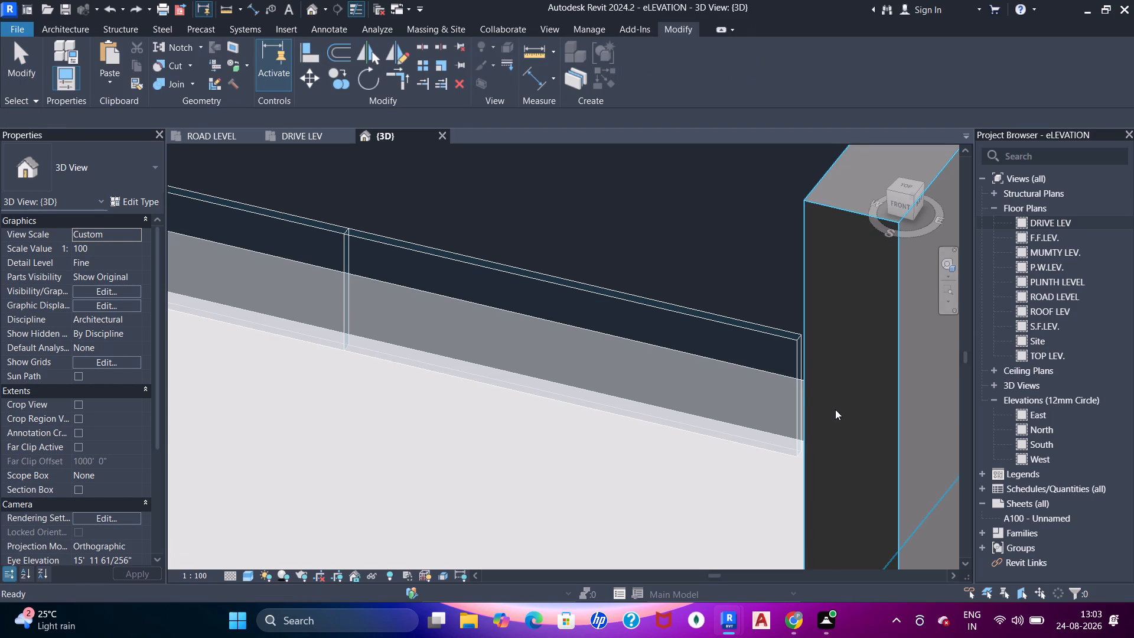
left_click_drag(835, 409, 816, 392)
left_click(757, 332)
key("Escape")
key("Escape")
Examine the curtain wall's position between the two parapet walls from several angles.
scroll(672, 383, "down", 3)
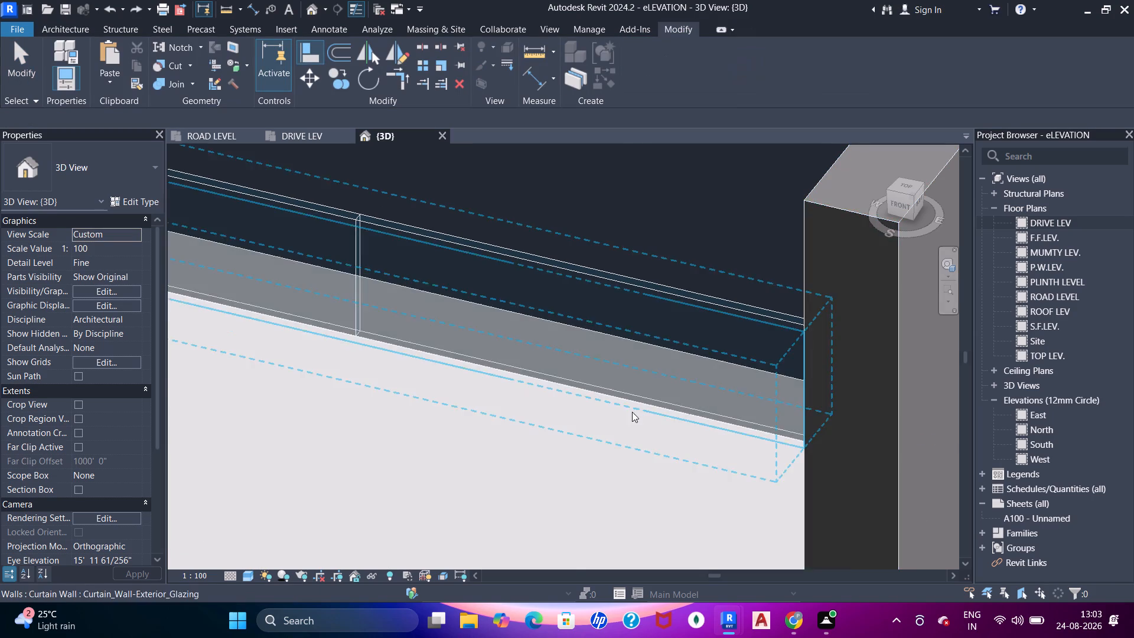
scroll(632, 412, "down", 3)
middle_click_drag(579, 425, 710, 451, "shift")
scroll(591, 422, "down", 5)
middle_click_drag(535, 422, 631, 402, "shift")
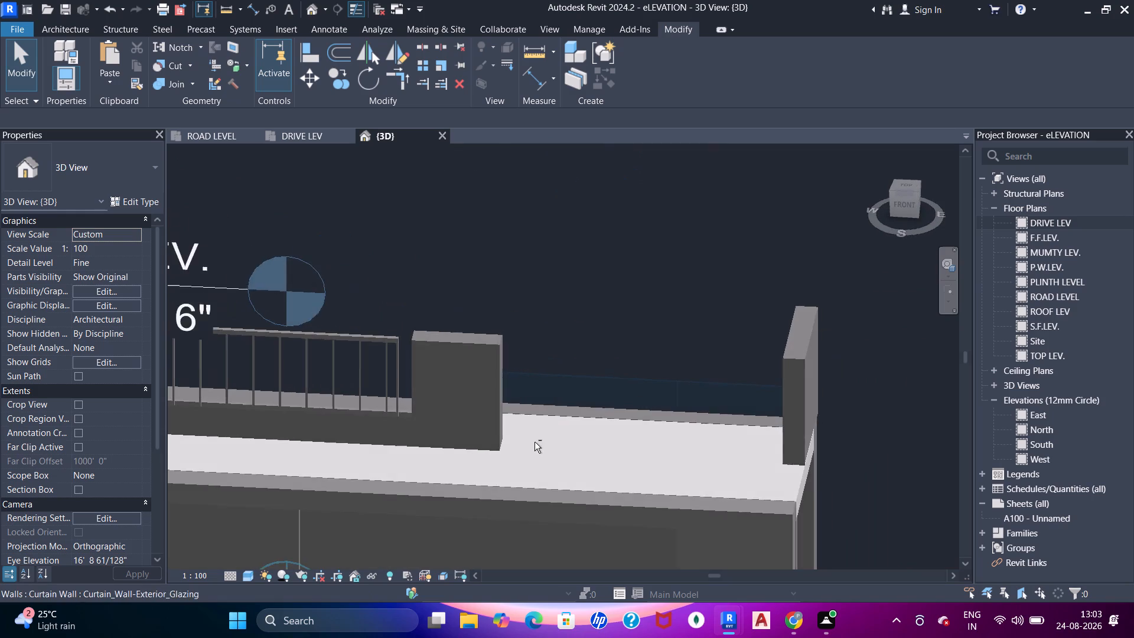
middle_click_drag(480, 458, 588, 466, "shift")
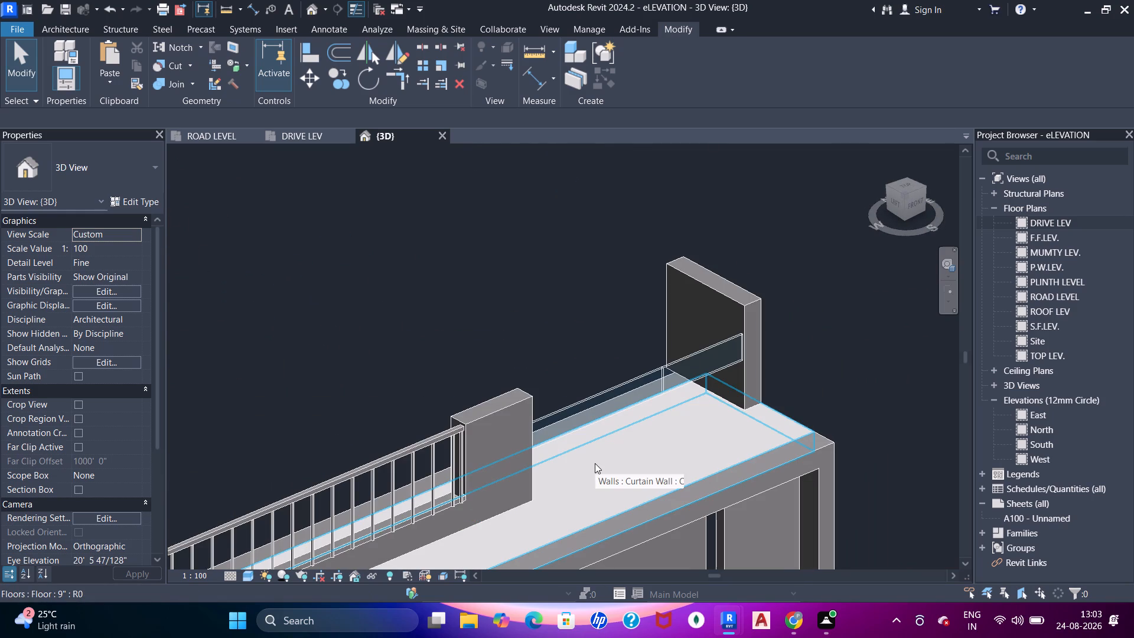
middle_click_drag(699, 430, 494, 380)
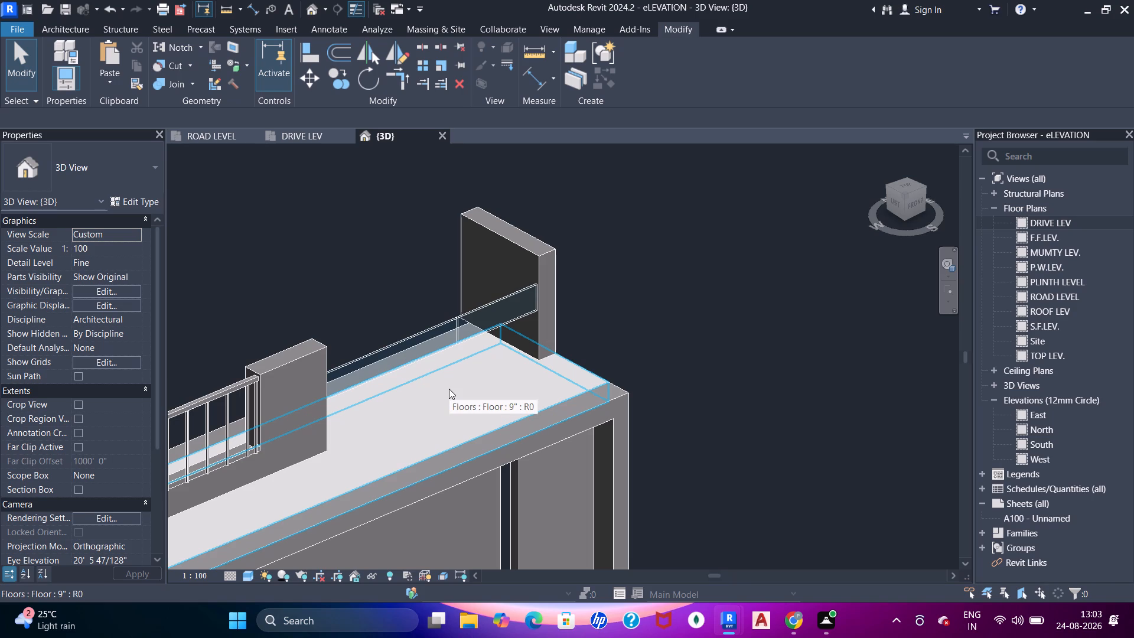
middle_click_drag(440, 393, 441, 337, "shift")
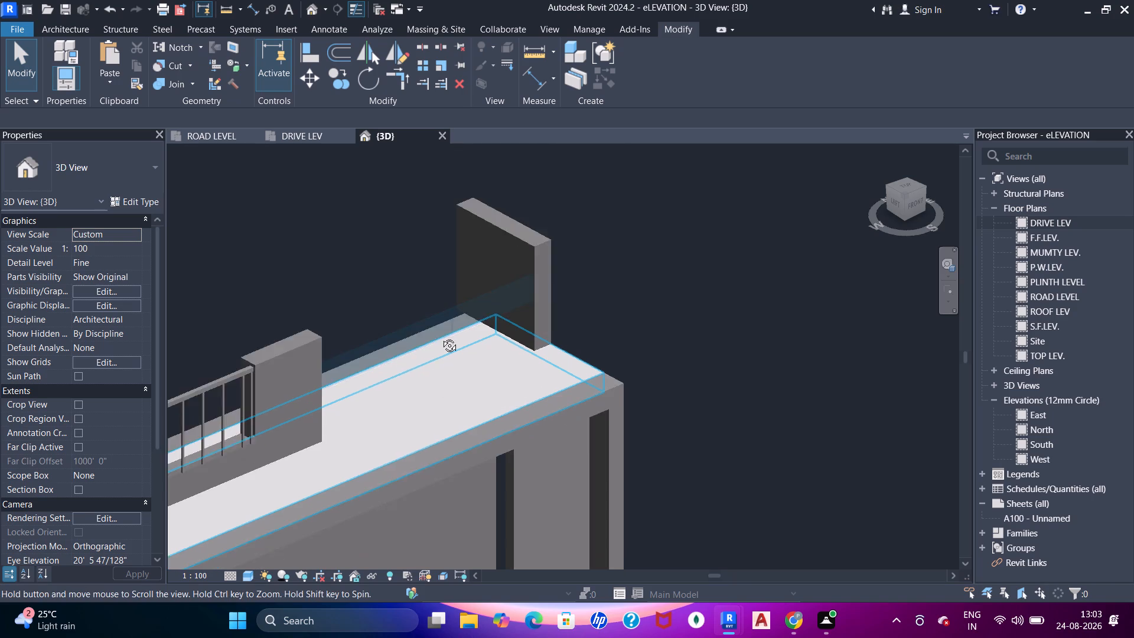
middle_click_drag(441, 337, 454, 301, "shift")
middle_click_drag(458, 314, 538, 337)
middle_click_drag(523, 351, 500, 379, "shift")
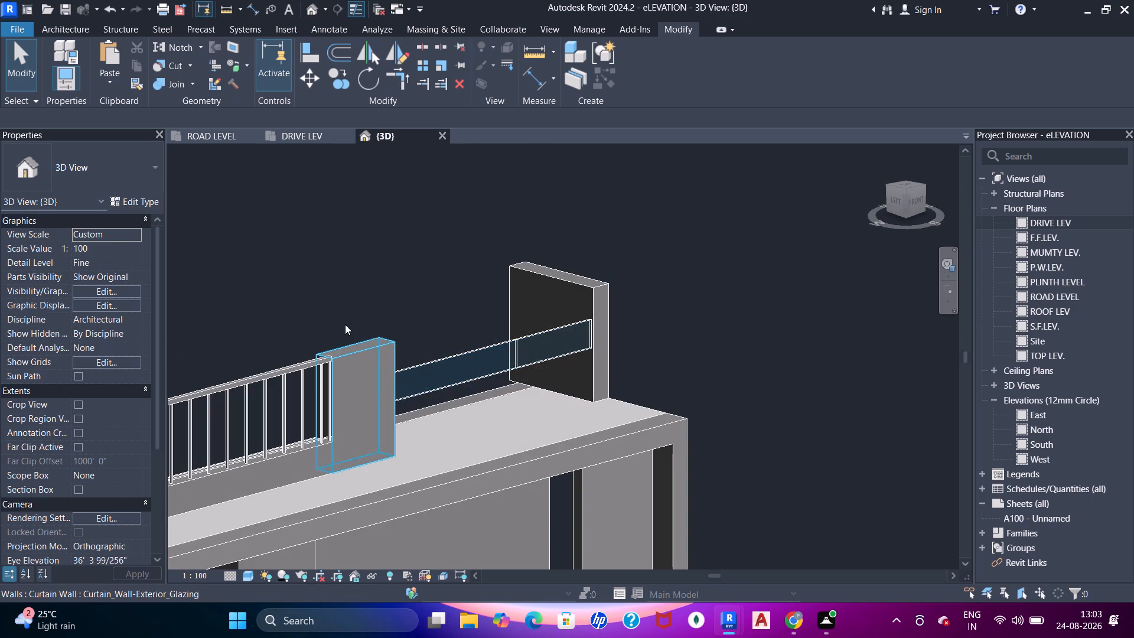
middle_click_drag(441, 431, 407, 377, "shift")
middle_click_drag(398, 369, 407, 389, "shift")
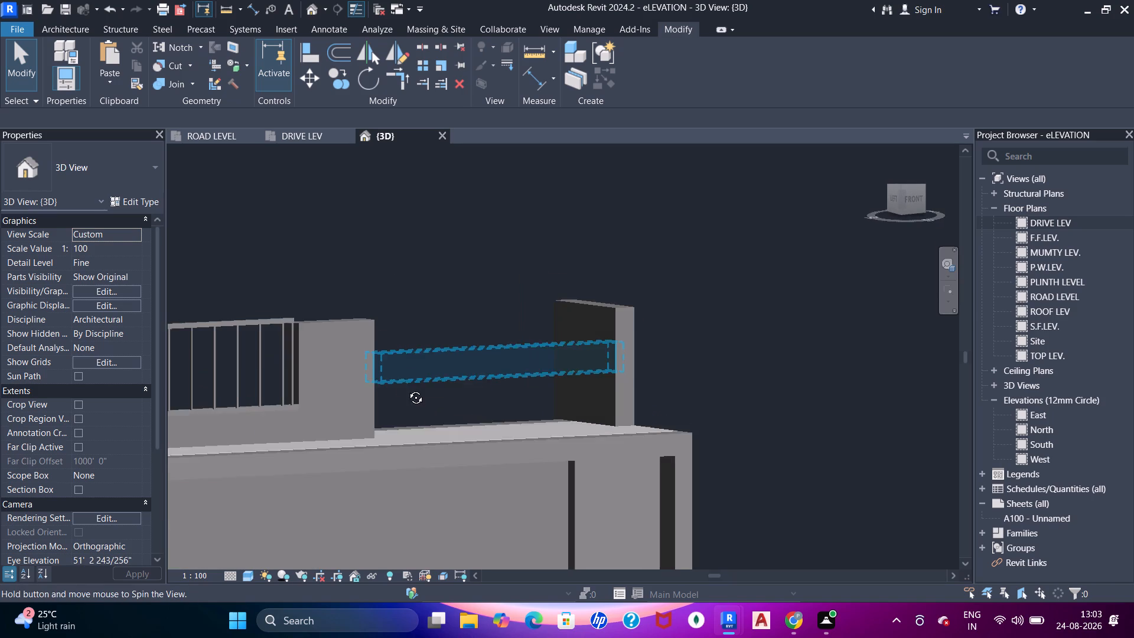
middle_click_drag(407, 389, 422, 419, "shift")
scroll(422, 429, "up", 3)
scroll(425, 419, "down", 1)
middle_click_drag(462, 320, 461, 323, "shift")
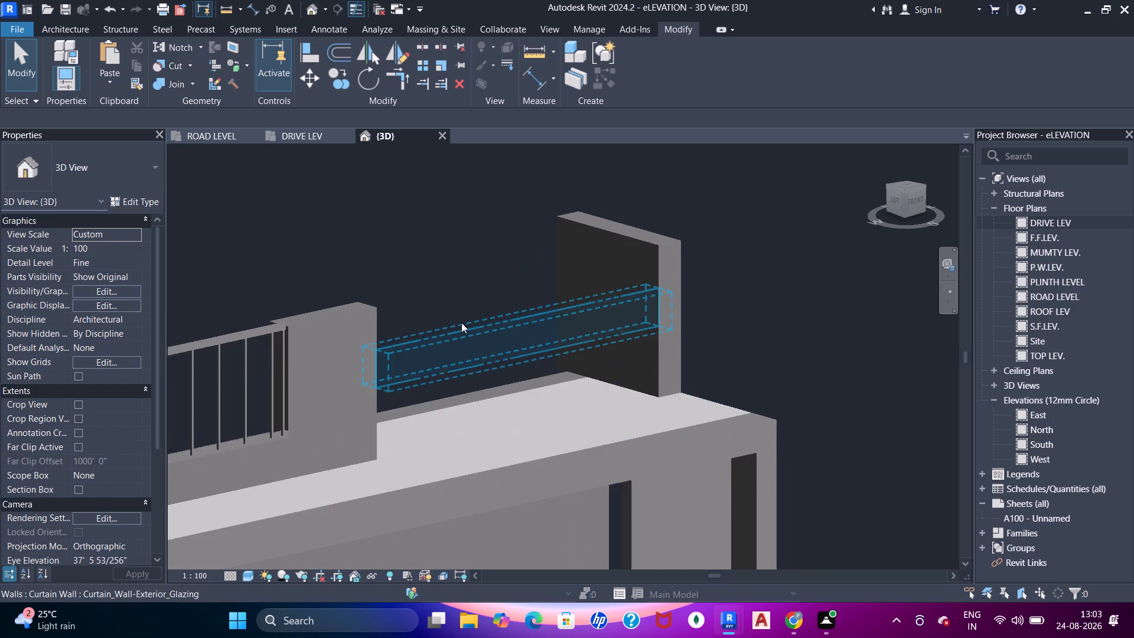
middle_click_drag(461, 323, 482, 346, "shift")
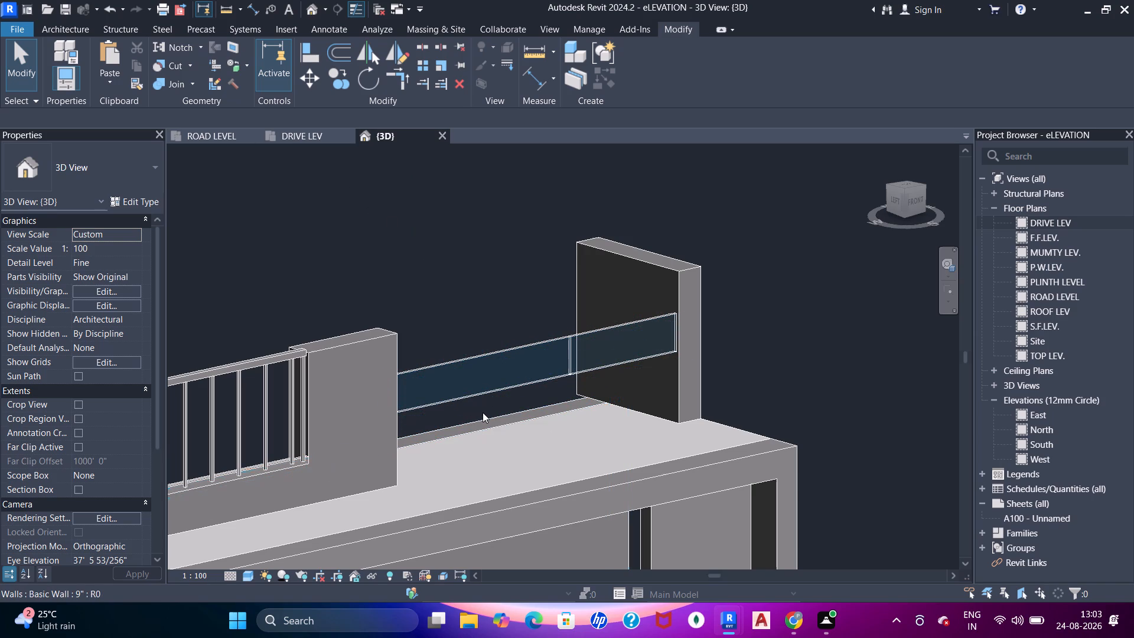
scroll(478, 421, "up", 1)
Check the parapet opening's dimensions on the front elevation PDF in the DRIVE LEV plan, and return to the 3D view.
left_click(303, 132)
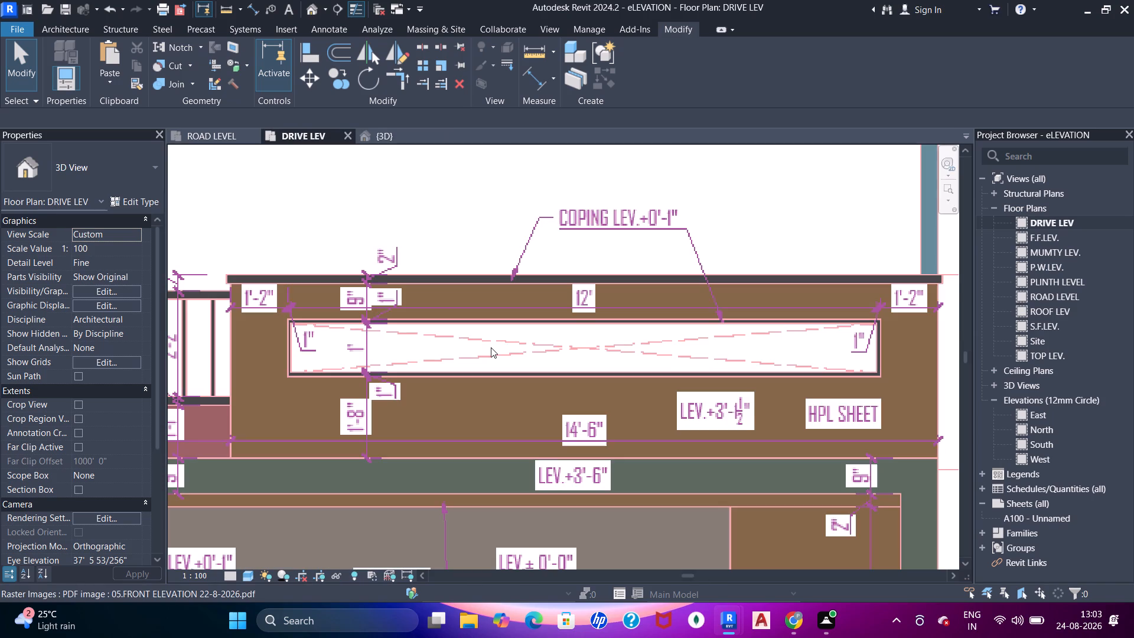
middle_click_drag(481, 420, 504, 412)
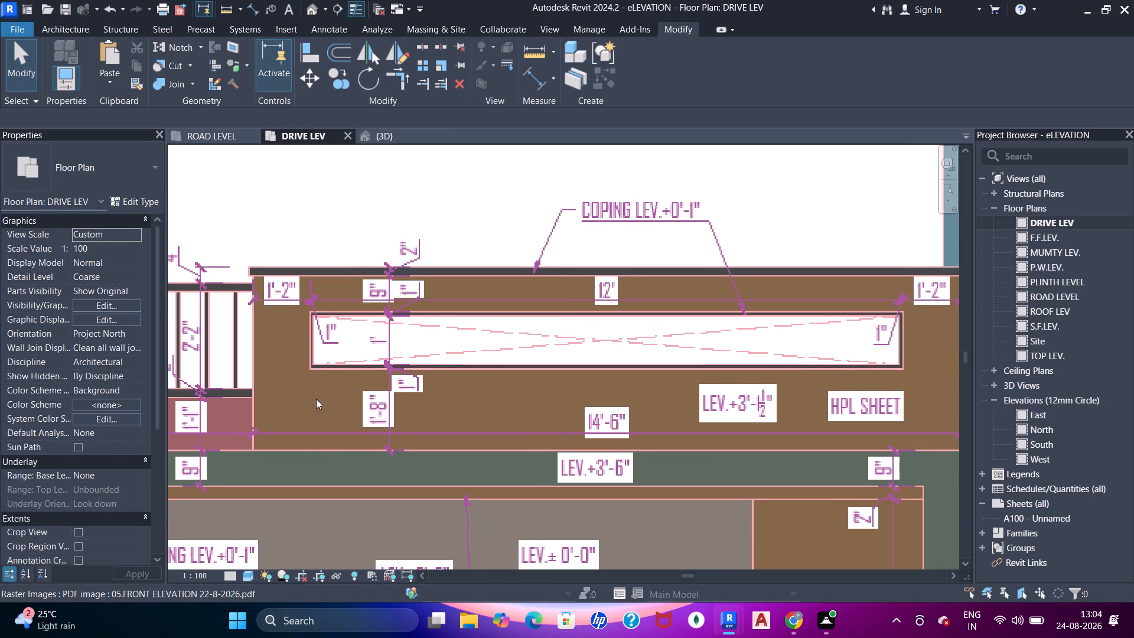
key("Escape")
key("Escape")
left_click(387, 132)
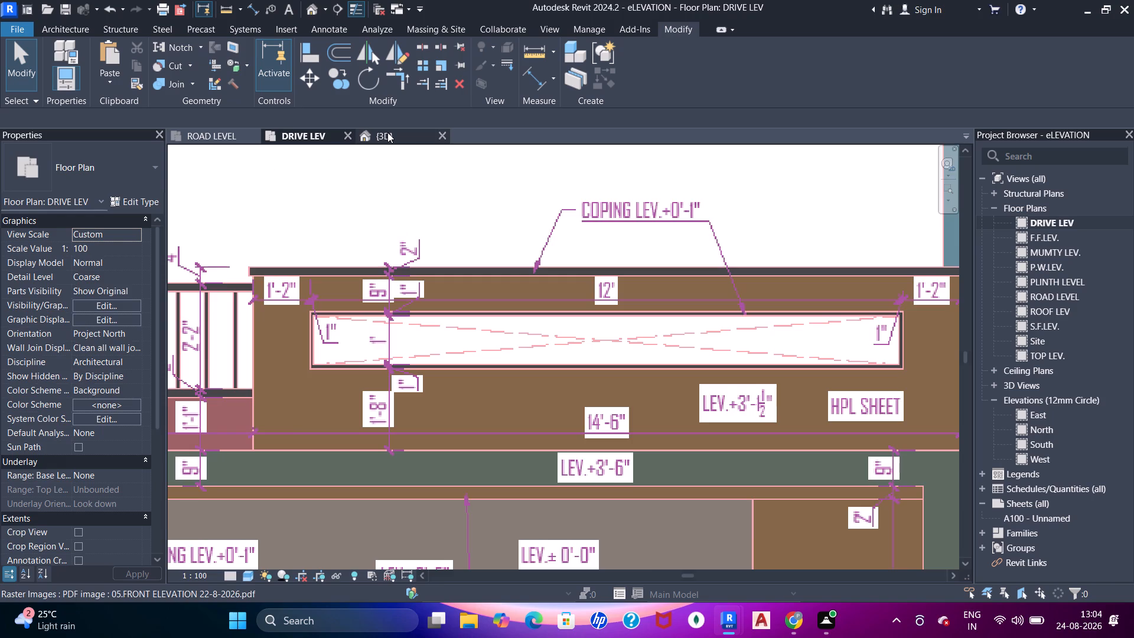
Create a similar 9" wall about 9' 11 1/2" long from the short parapet wall's end corner to the far side parapet wall.
middle_click_drag(481, 447, 294, 461, "shift")
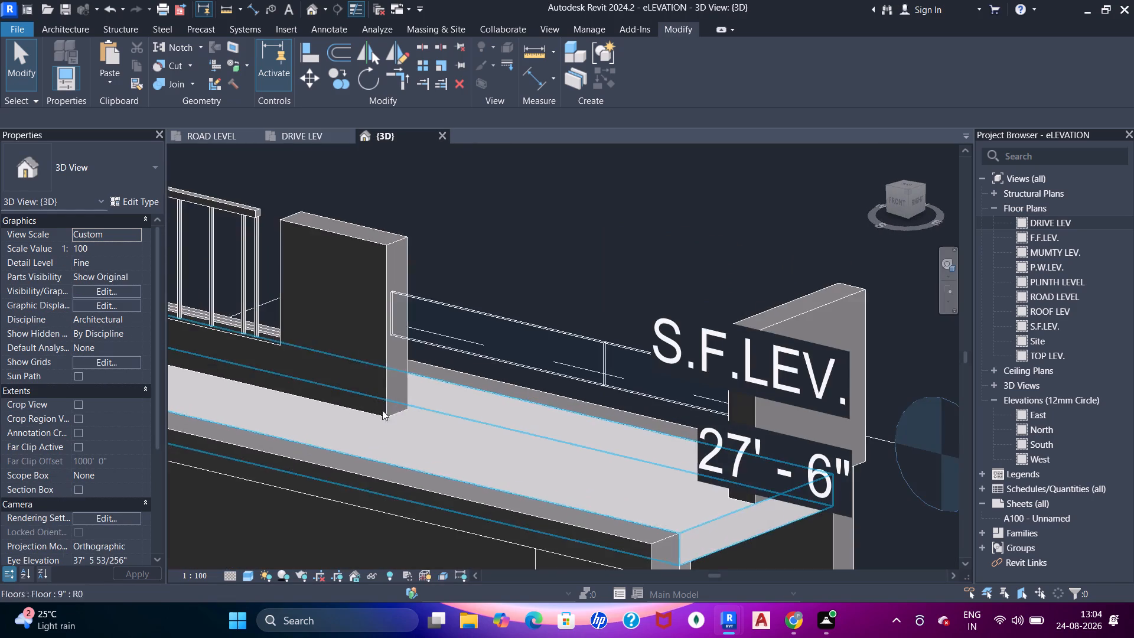
middle_click_drag(364, 431, 356, 443)
scroll(393, 385, "down", 5)
middle_click_drag(416, 427, 374, 466, "shift")
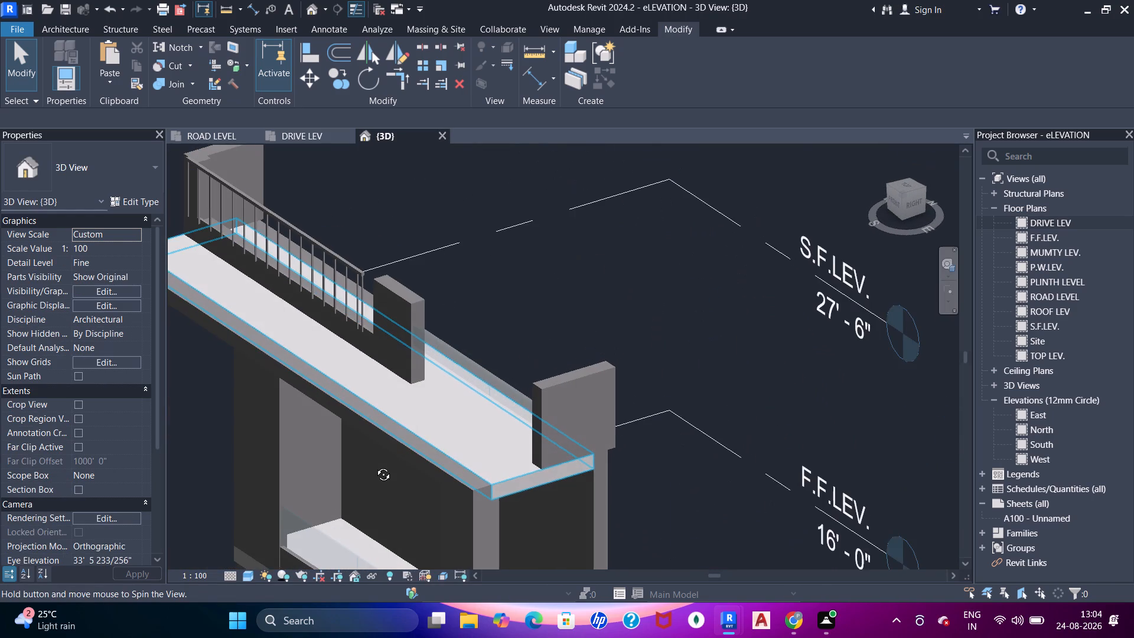
middle_click_drag(374, 466, 376, 460, "shift")
scroll(399, 426, "up", 3)
left_click(413, 378)
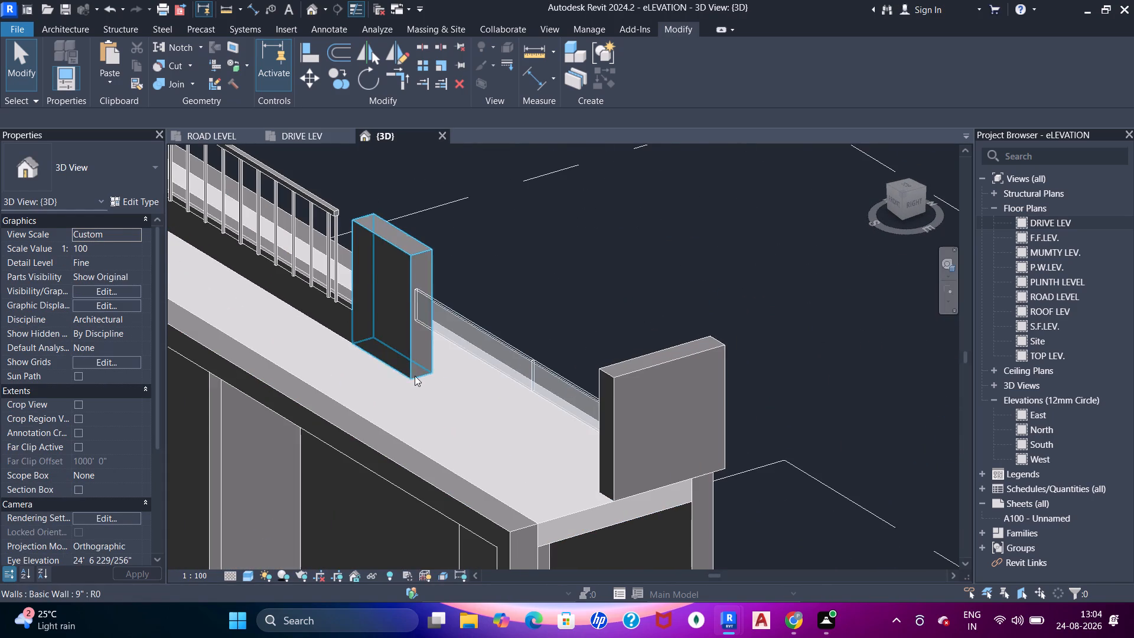
left_click(614, 84)
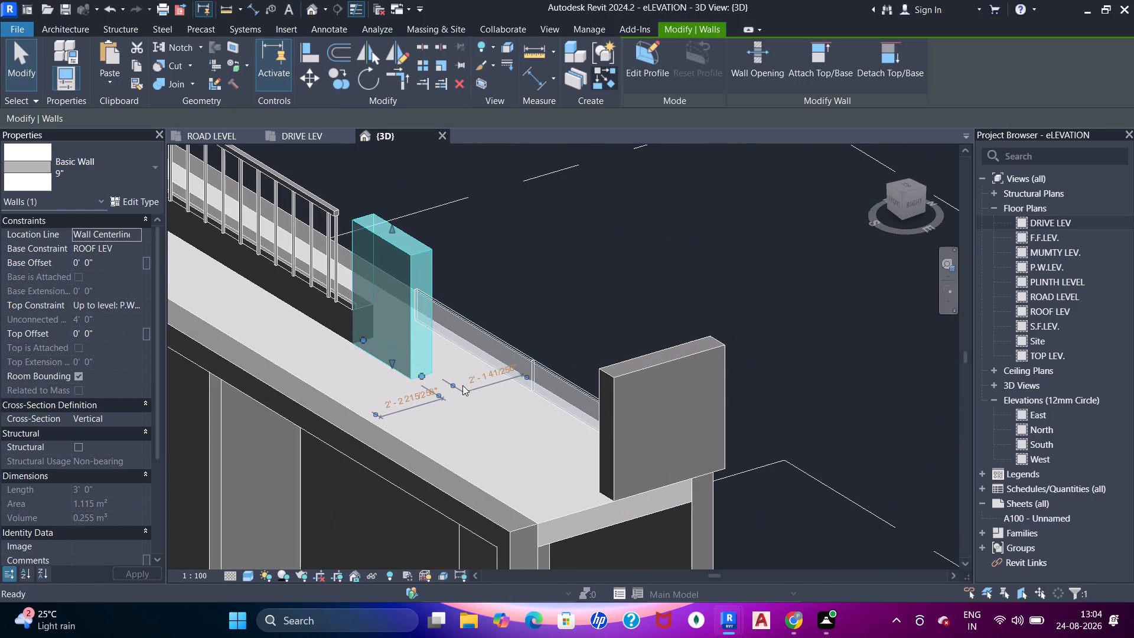
scroll(414, 383, "up", 5)
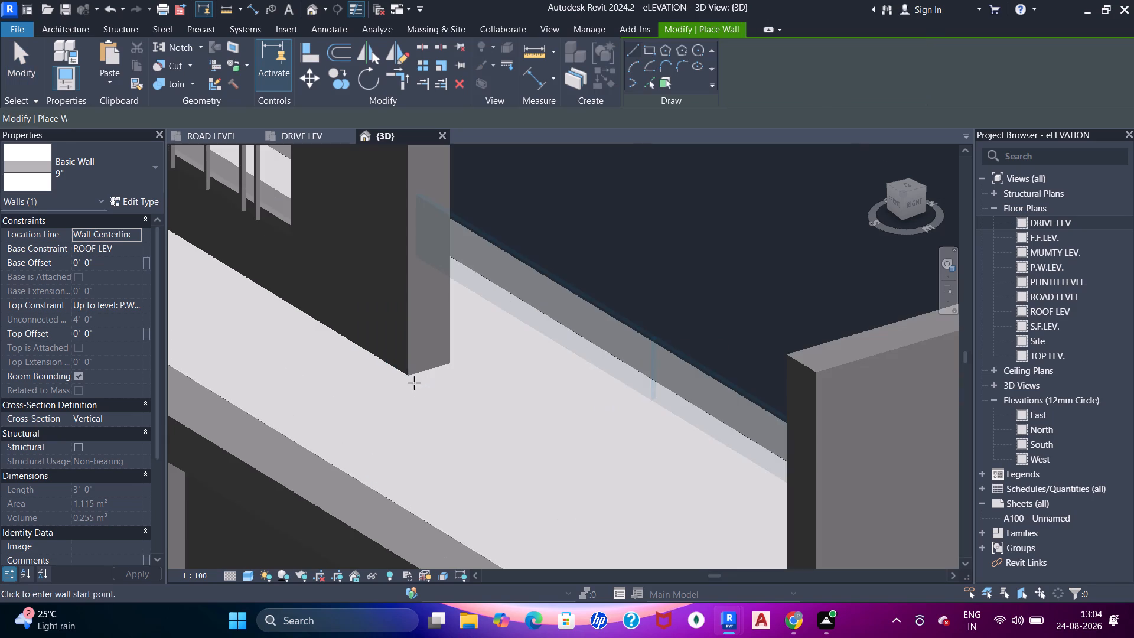
left_click(406, 375)
scroll(610, 466, "down", 5)
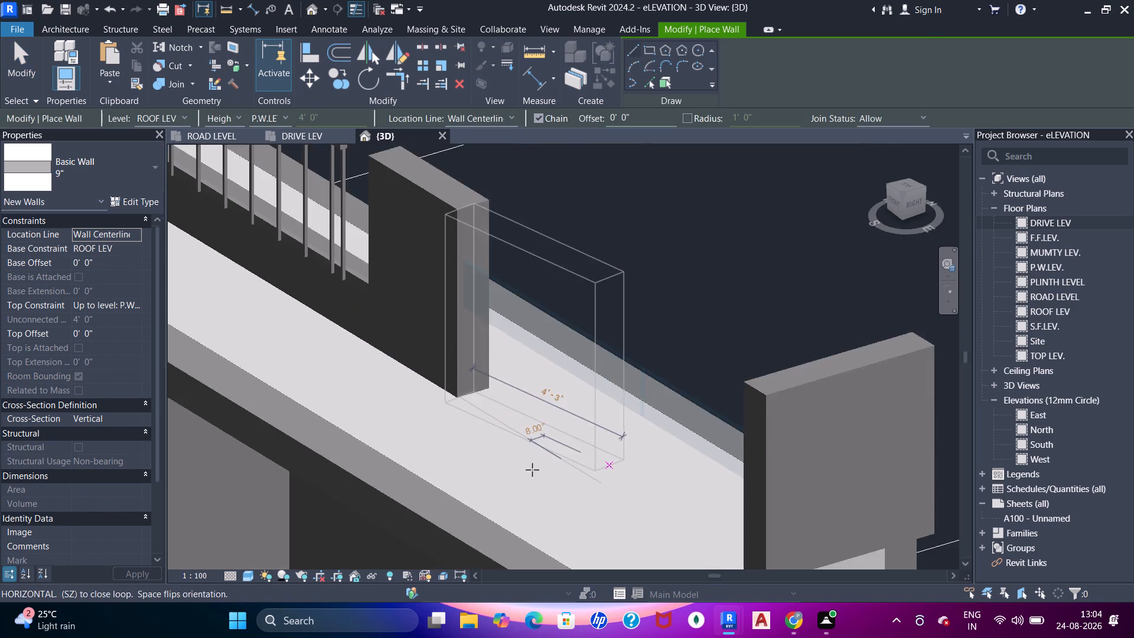
middle_click_drag(532, 470, 794, 503, "shift")
scroll(700, 414, "up", 3)
left_click(672, 390)
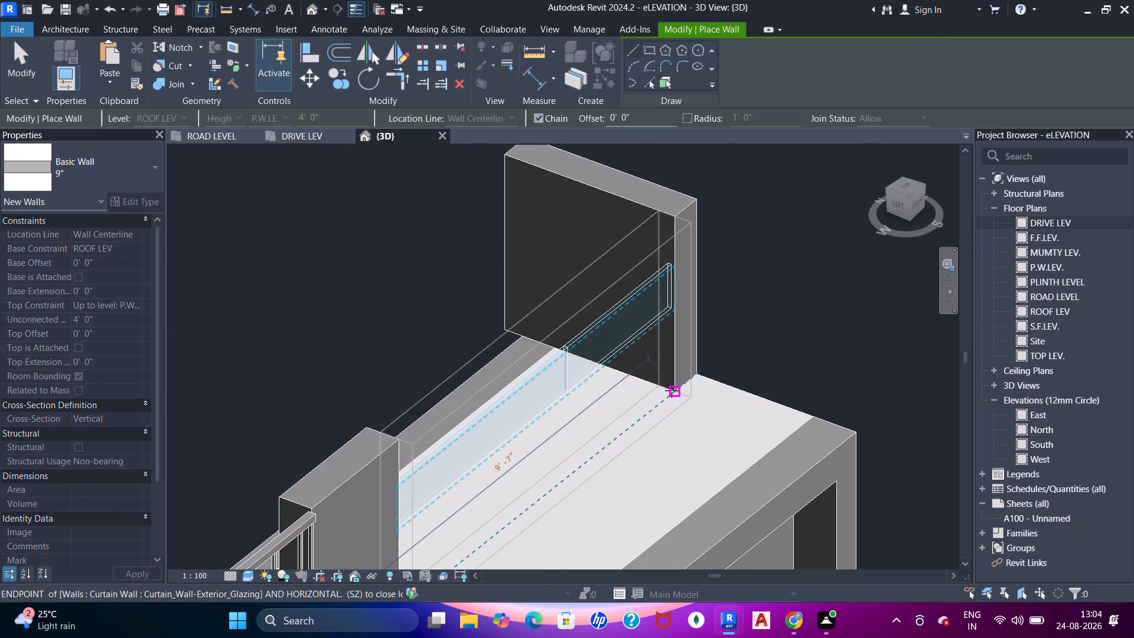
key("Escape")
key("Escape")
key("Escape")
key("Escape")
key("Escape")
key("Escape")
key("Escape")
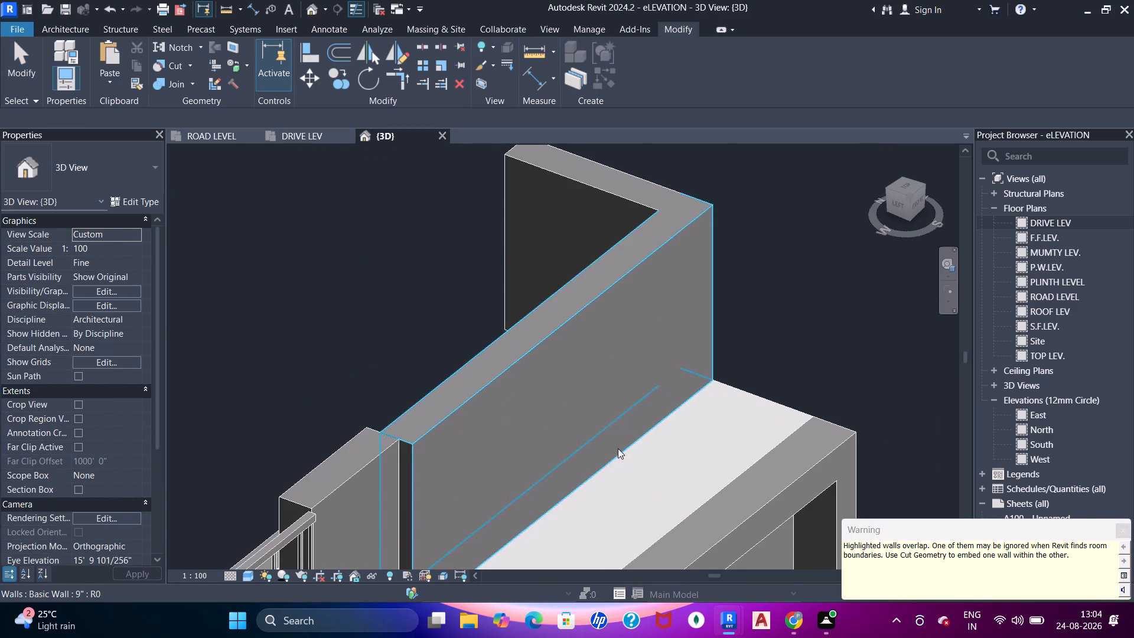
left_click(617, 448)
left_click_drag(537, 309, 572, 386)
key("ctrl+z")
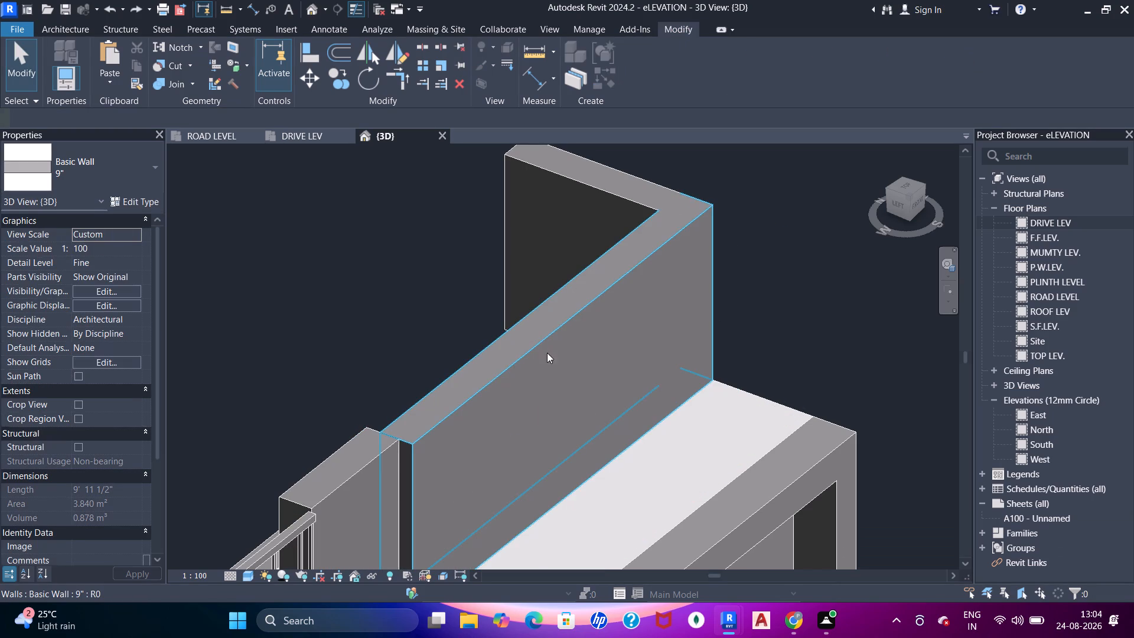
Lower the new 9" wall's top to the curtain wall's bottom edge, giving a height of about 1' 10 1/2".
left_click(540, 338)
left_click_drag(548, 315, 553, 403)
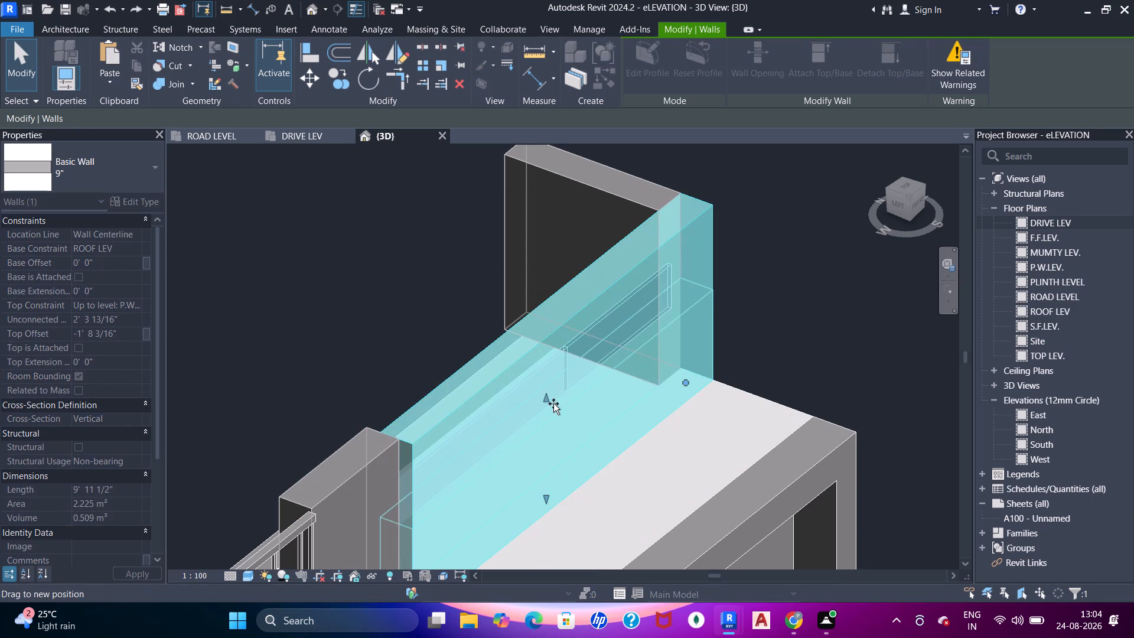
left_click_drag(553, 403, 560, 426)
middle_click_drag(577, 437, 537, 359, "shift")
scroll(562, 453, "up", 5)
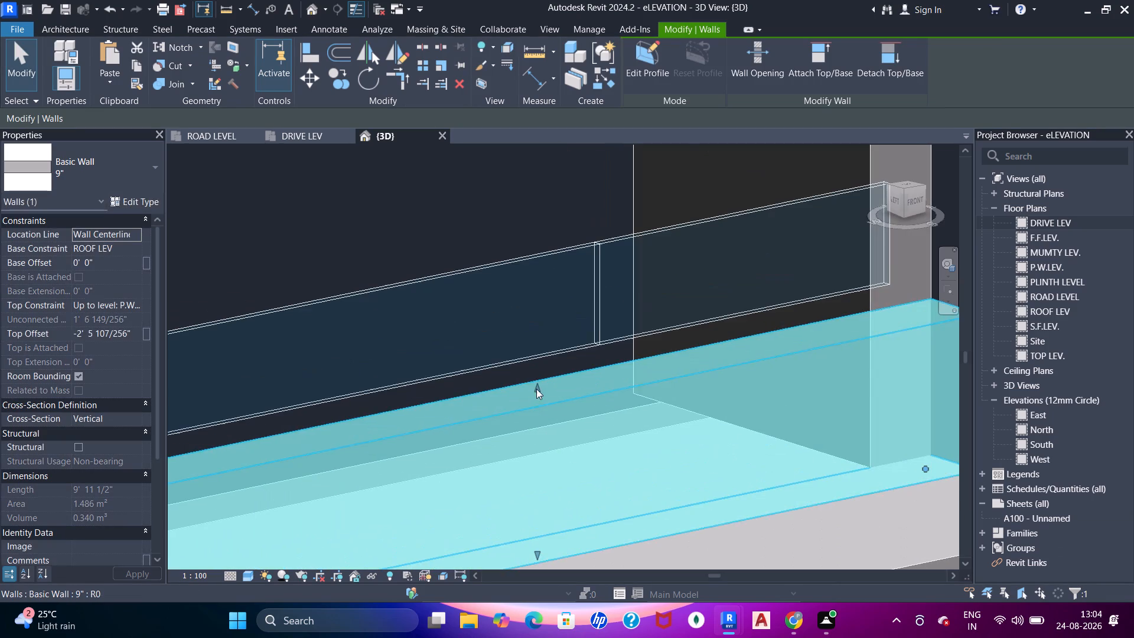
left_click_drag(536, 389, 535, 364)
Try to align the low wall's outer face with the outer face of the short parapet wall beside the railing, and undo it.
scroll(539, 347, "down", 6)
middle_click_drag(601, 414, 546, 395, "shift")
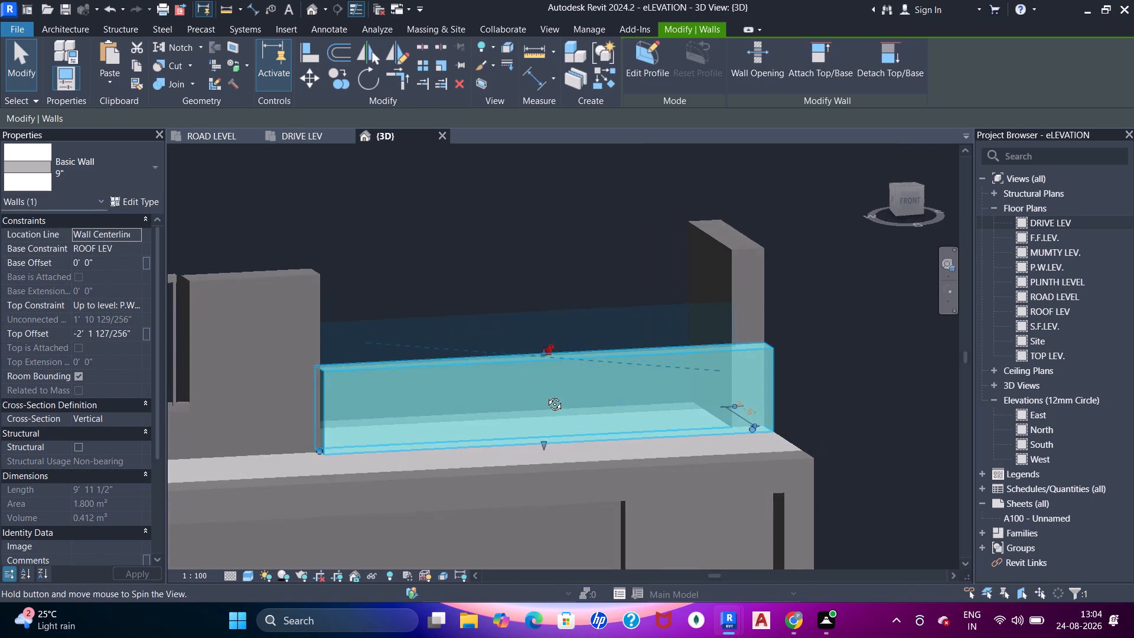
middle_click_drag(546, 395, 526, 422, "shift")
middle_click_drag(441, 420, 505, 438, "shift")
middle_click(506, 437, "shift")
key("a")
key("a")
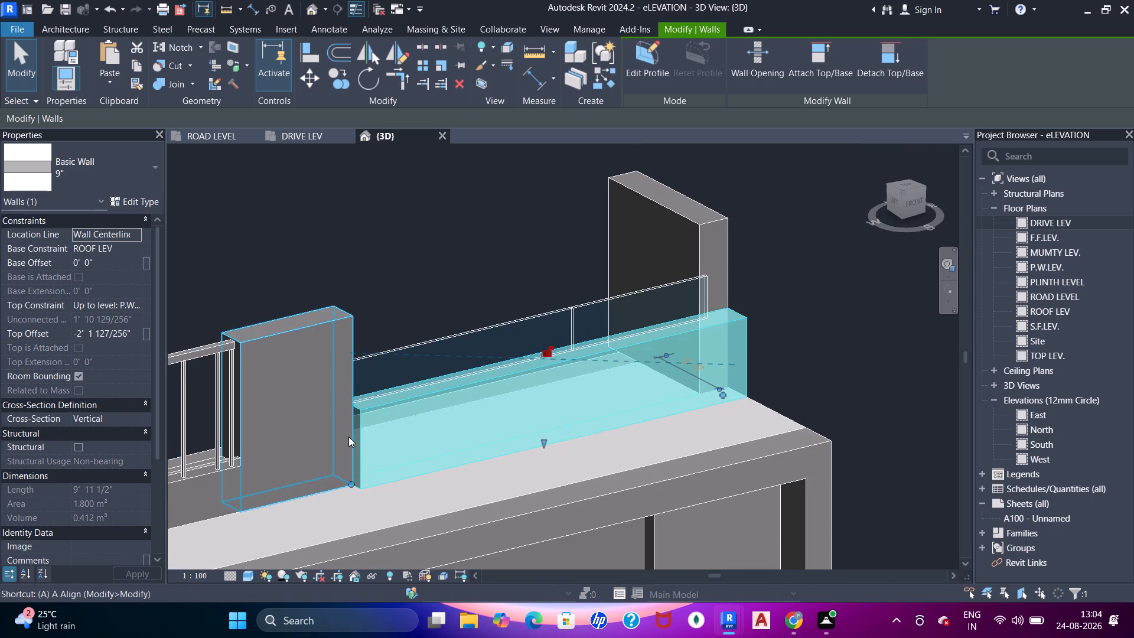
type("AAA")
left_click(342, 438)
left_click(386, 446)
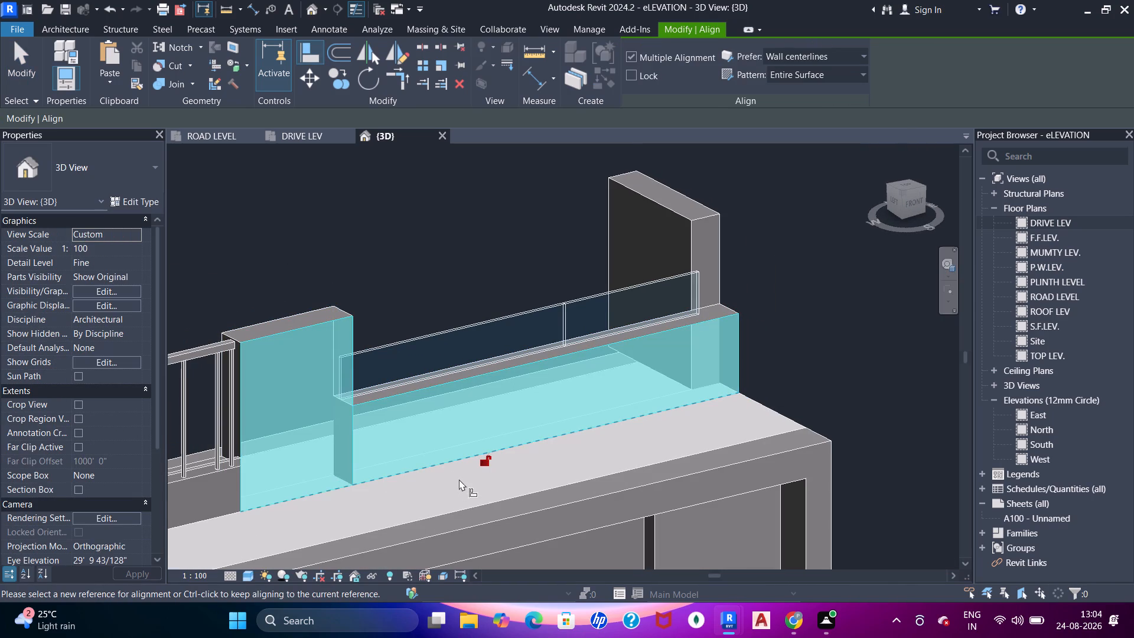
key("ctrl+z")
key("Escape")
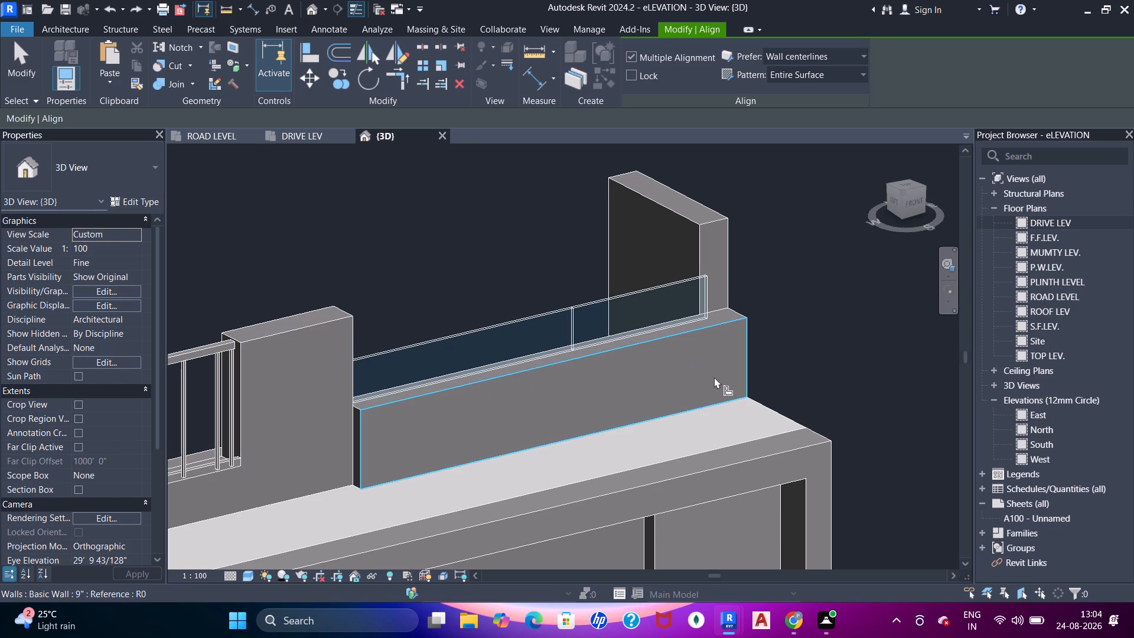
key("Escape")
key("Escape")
Disallow the wall joins at both ends of the low 9" wall beneath the curtain wall.
left_click(714, 377)
right_click(721, 394)
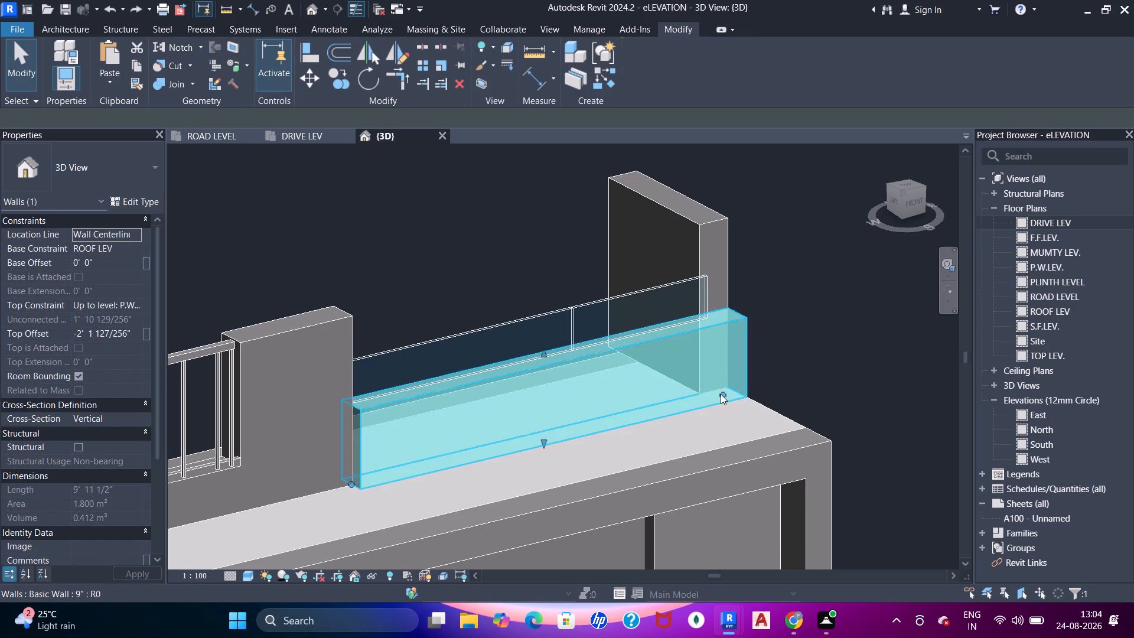
left_click(760, 246)
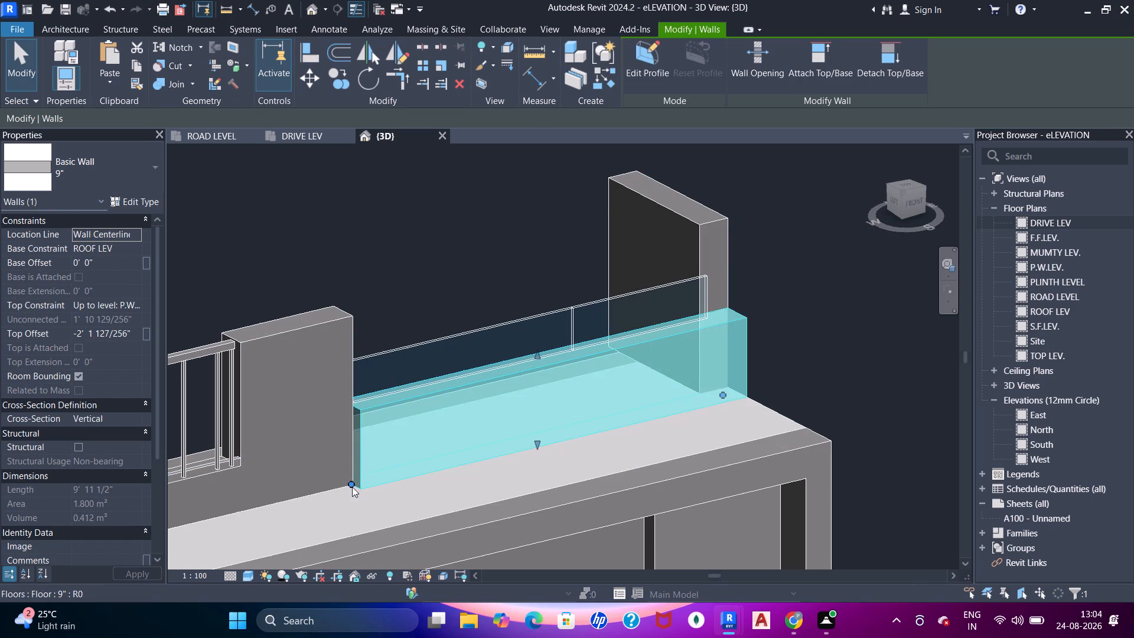
right_click(352, 487)
left_click(416, 136)
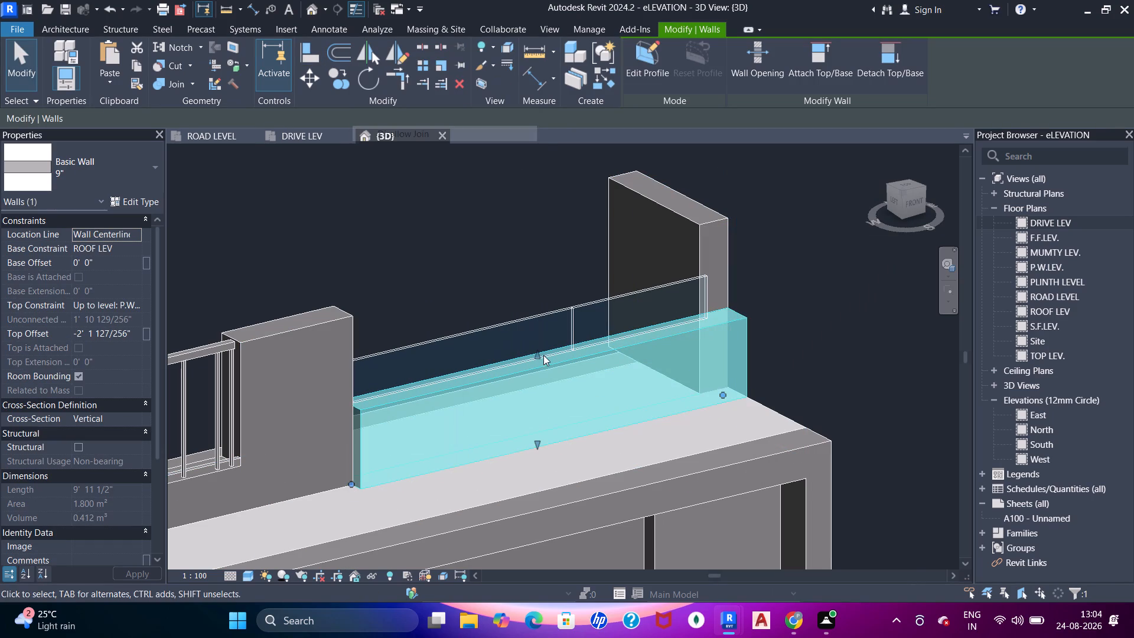
Align the low wall's outer face with the outer face of the short parapet wall beside the railing.
key("Escape")
key("Escape")
key("a")
key("a")
left_click(295, 451)
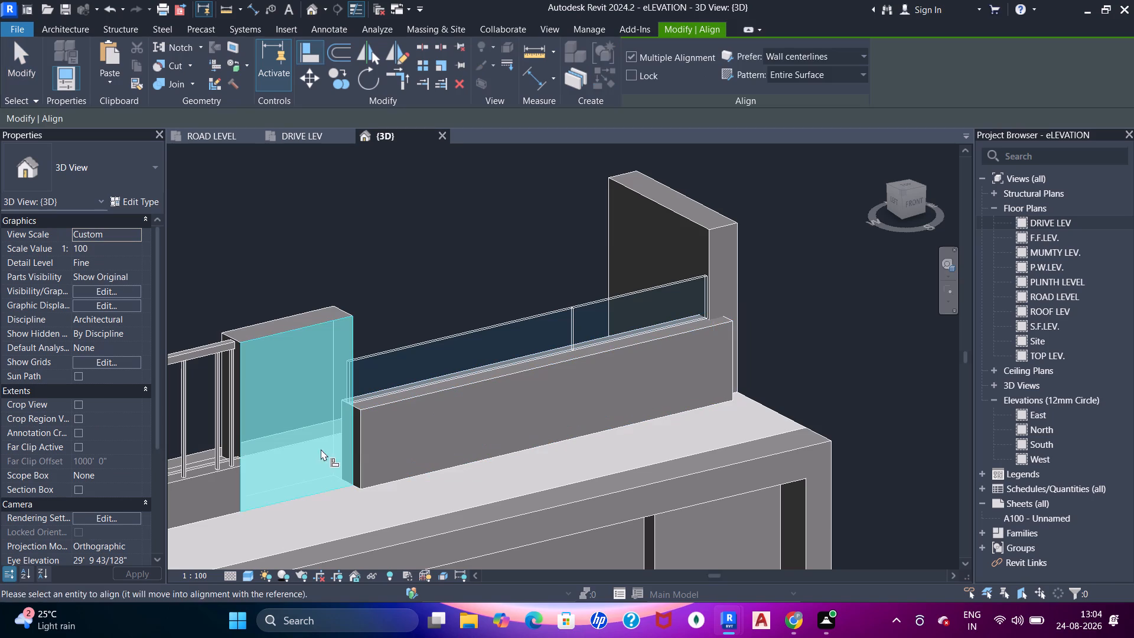
left_click(379, 445)
key("Escape")
key("Escape")
Examine the low wall and its junction with the far side parapet wall from several sides.
scroll(569, 483, "down", 1)
middle_click_drag(591, 503, 584, 507, "shift")
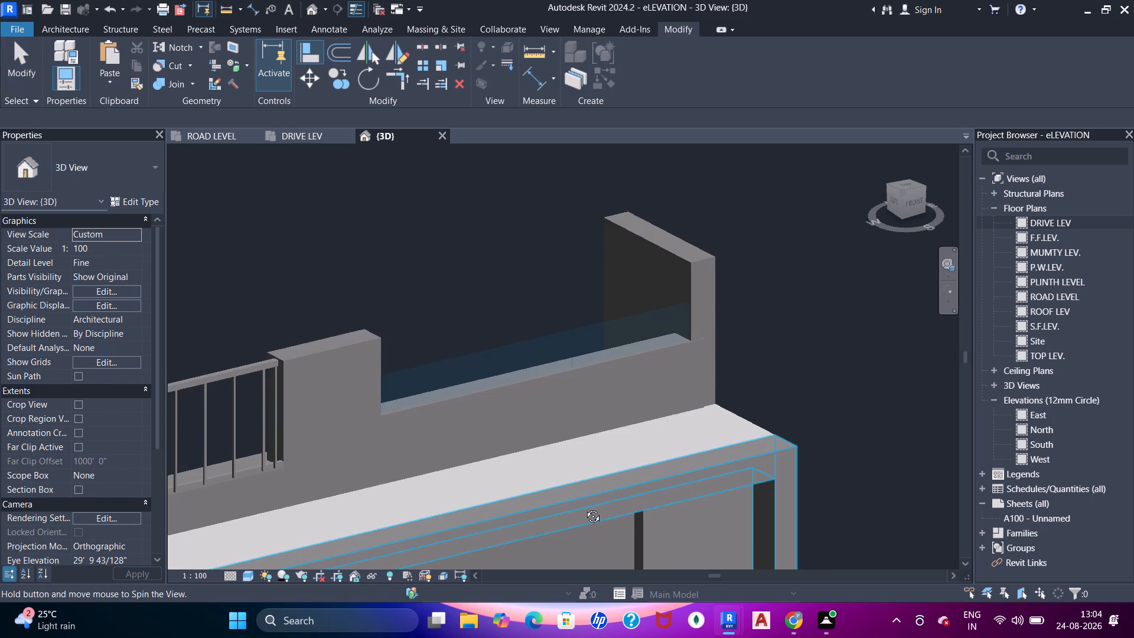
middle_click_drag(584, 507, 410, 488, "shift")
middle_click_drag(602, 490, 475, 450, "shift")
middle_click_drag(645, 481, 505, 492, "shift")
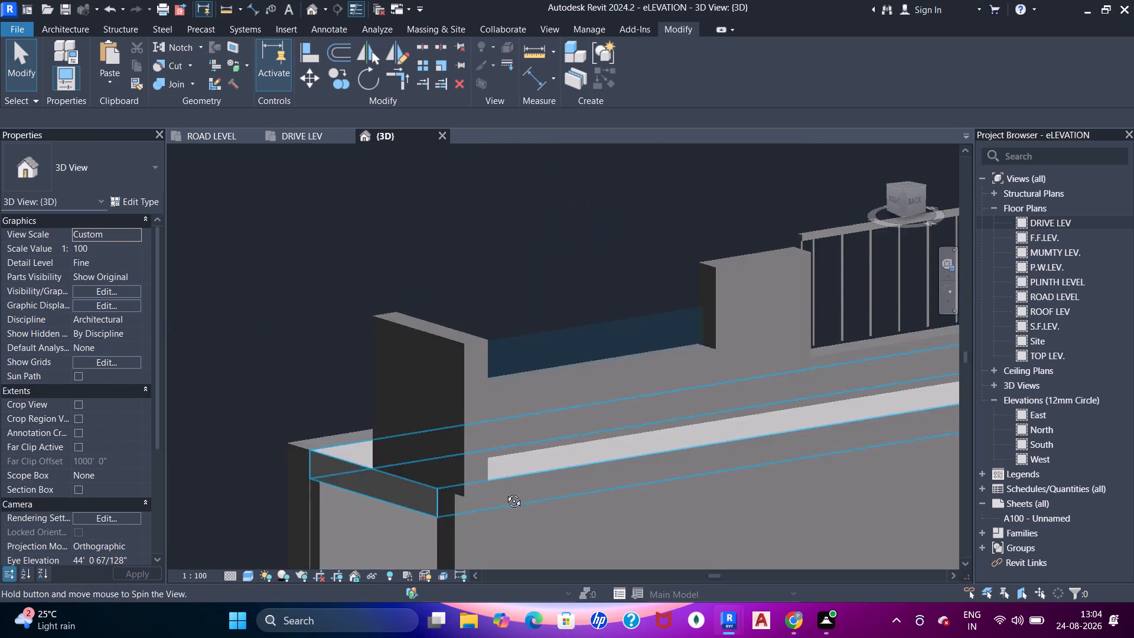
middle_click_drag(505, 492, 617, 525, "shift")
middle_click_drag(634, 525, 713, 490, "shift")
middle_click(717, 489, "shift")
middle_click_drag(552, 480, 640, 416, "shift")
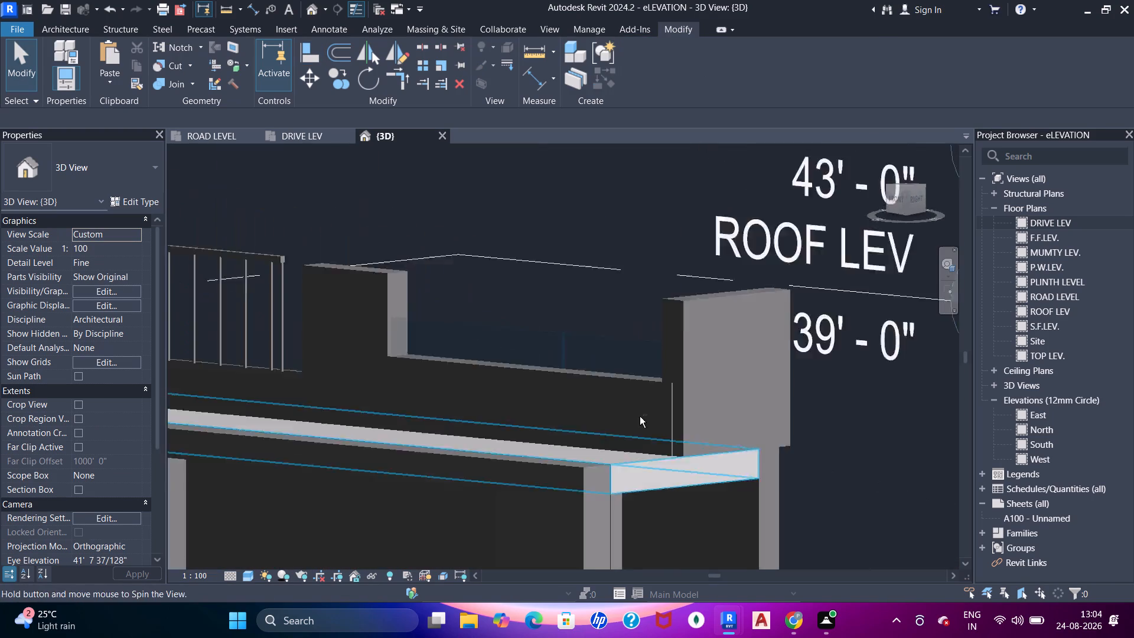
middle_click_drag(640, 416, 638, 418, "shift")
scroll(640, 416, "up", 3)
middle_click_drag(654, 417, 737, 499, "shift")
middle_click_drag(687, 421, 752, 473, "shift")
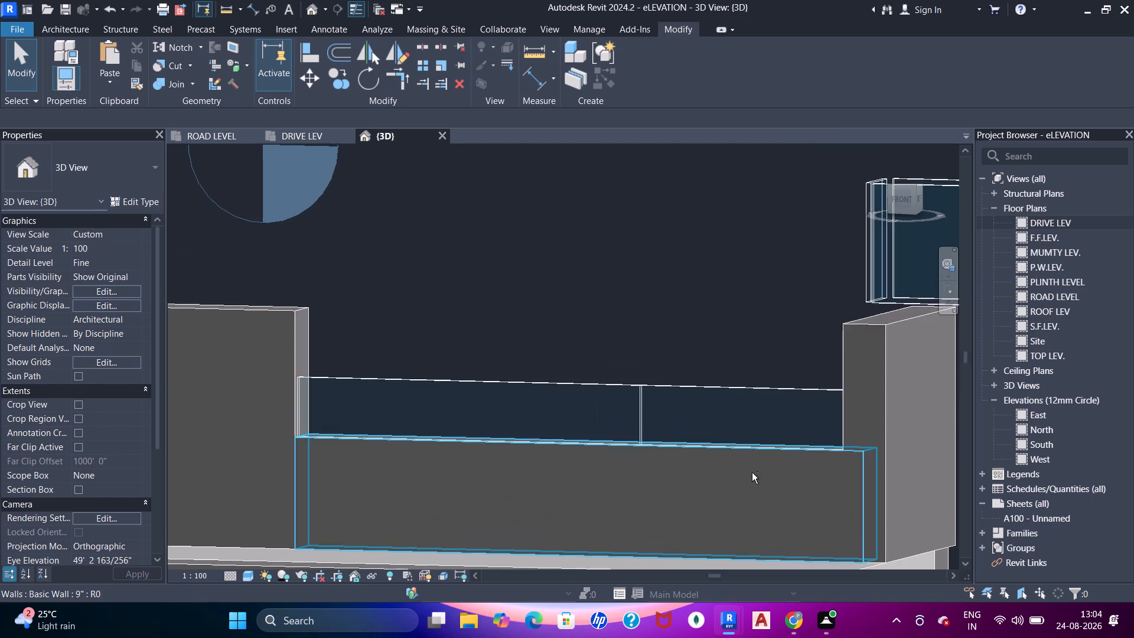
middle_click_drag(752, 473, 363, 313)
scroll(363, 313, "down", 5)
middle_click_drag(389, 328, 647, 486, "shift")
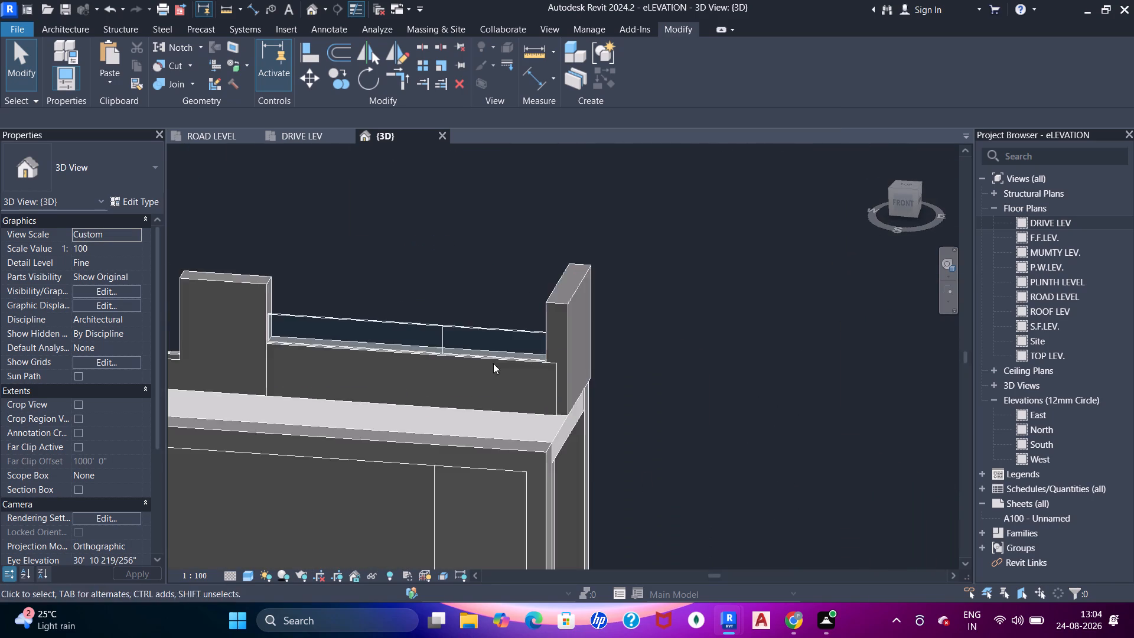
scroll(483, 341, "up", 5)
left_click(536, 423)
scroll(592, 441, "up", 3)
middle_click_drag(590, 444, 639, 411)
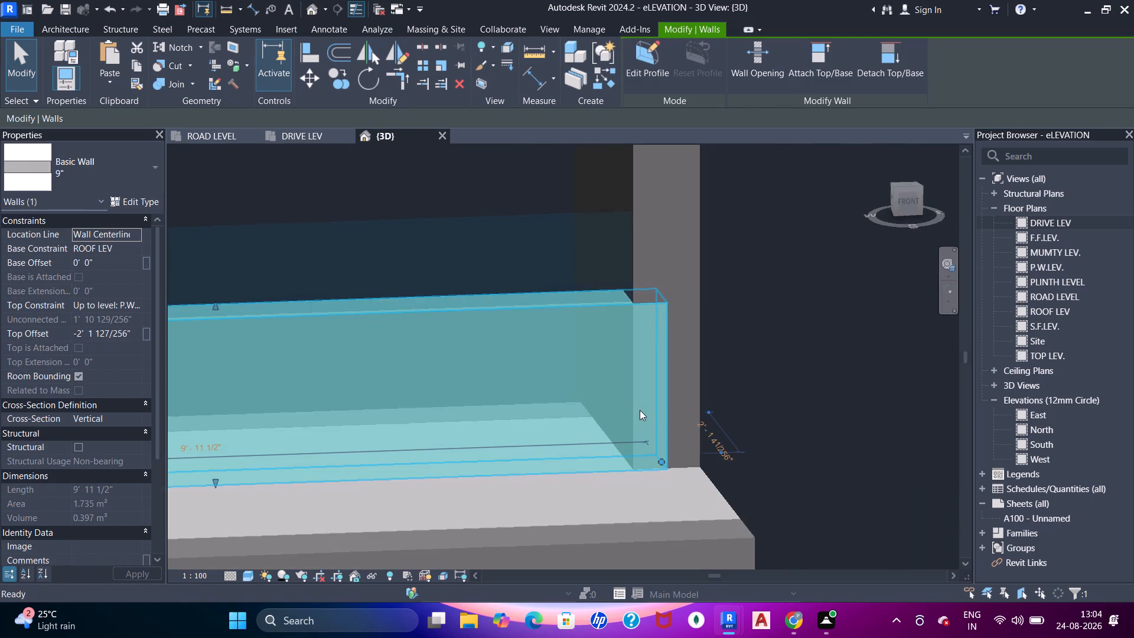
middle_click_drag(698, 432, 523, 434, "shift")
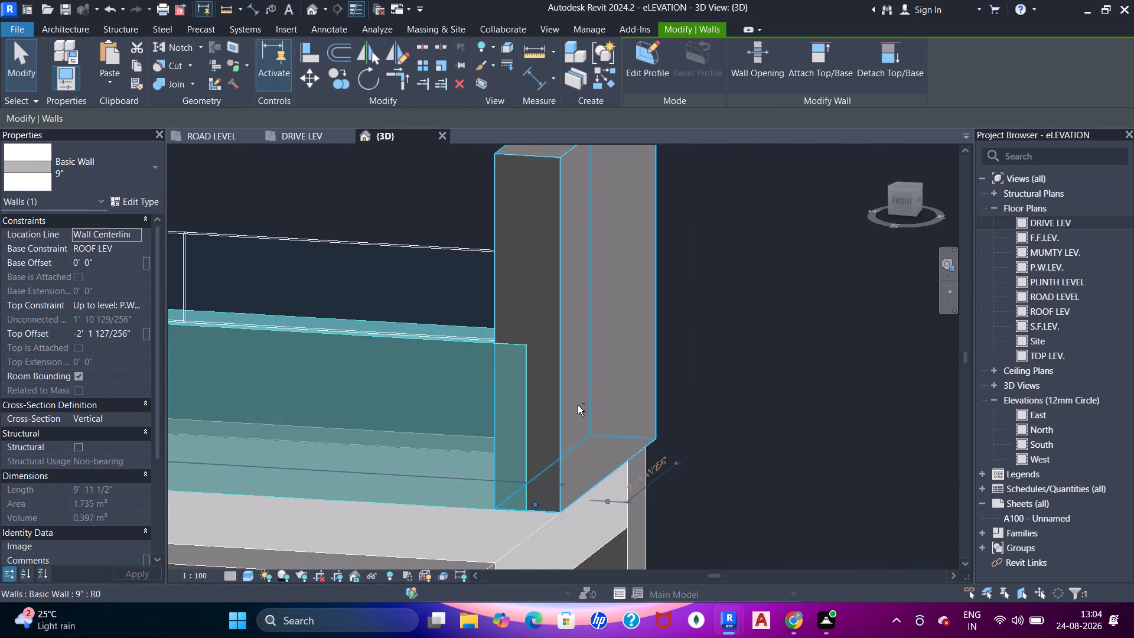
scroll(581, 388, "down", 6)
middle_click_drag(575, 469, 445, 447, "shift")
scroll(415, 366, "down", 6)
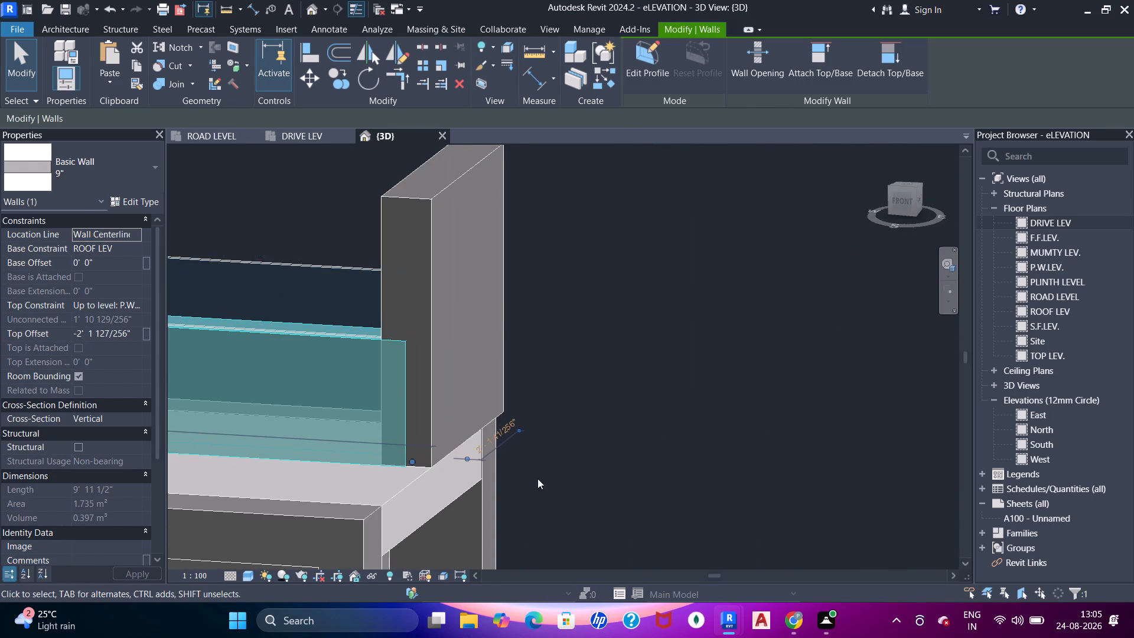
scroll(514, 320, "down", 6)
middle_click_drag(452, 397, 650, 401)
scroll(636, 413, "up", 1)
middle_click_drag(633, 414, 566, 466, "shift")
middle_click_drag(614, 513, 510, 535)
scroll(582, 396, "up", 4)
left_click(532, 422)
key("Escape")
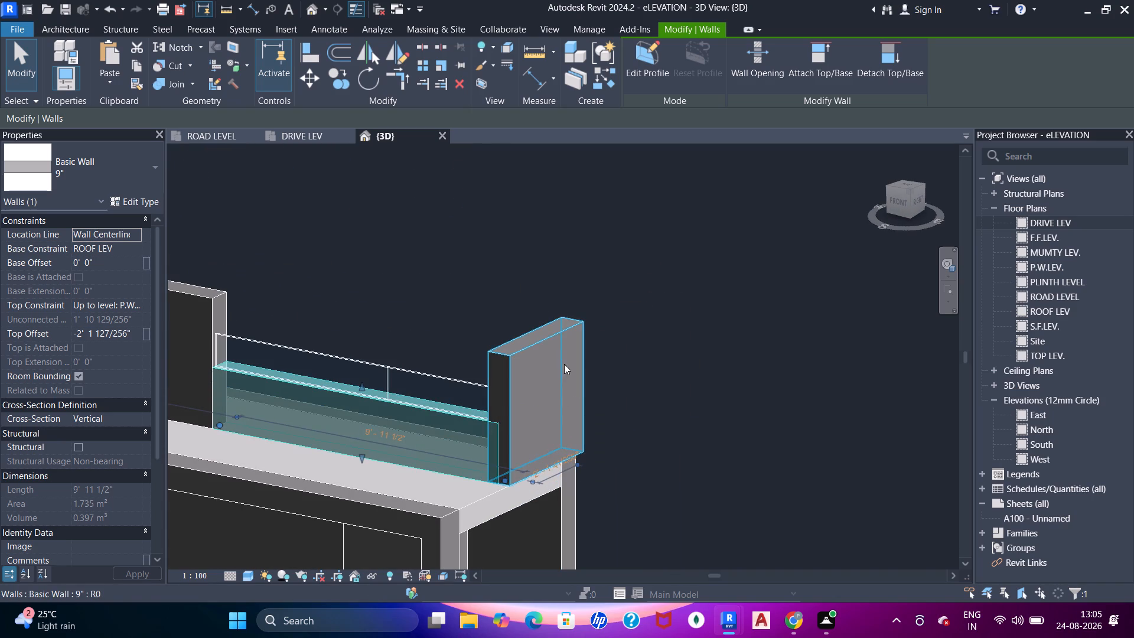
Disallow the wall join at the front end of the far side parapet wall, where it meets the low wall.
scroll(565, 363, "down", 6)
middle_click_drag(653, 470, 516, 499)
middle_click_drag(483, 423, 581, 438, "shift")
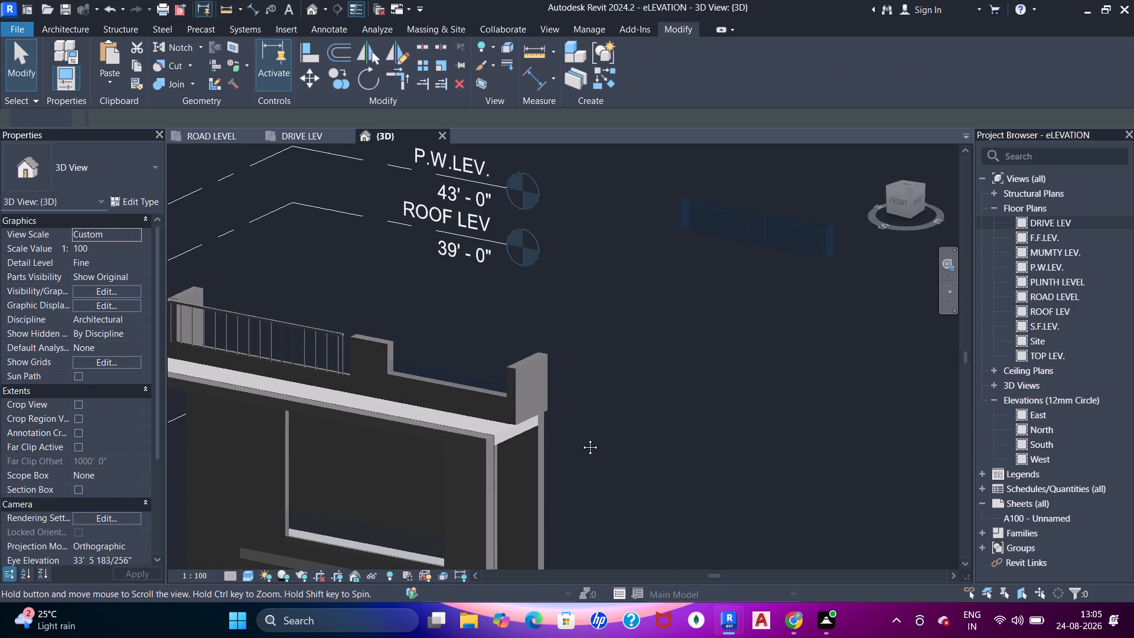
middle_click_drag(581, 438, 461, 375, "shift")
scroll(439, 374, "up", 5)
middle_click_drag(380, 428, 343, 276)
scroll(350, 276, "up", 6)
middle_click_drag(436, 309, 424, 356)
scroll(493, 373, "up", 3)
left_click(489, 347)
scroll(460, 402, "up", 5)
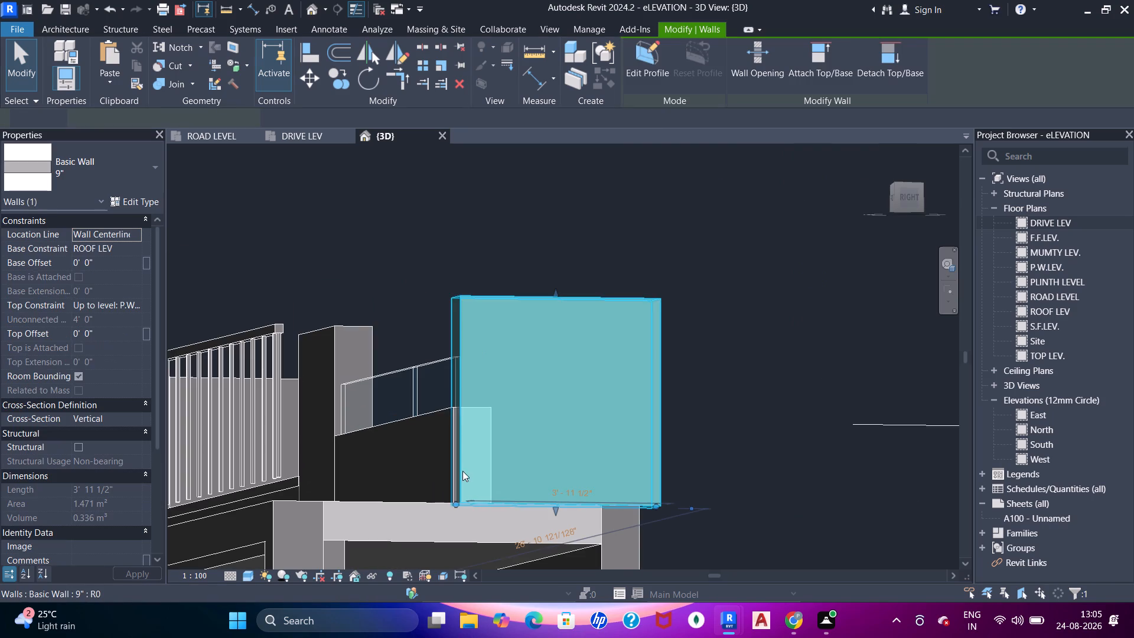
middle_click_drag(462, 471, 426, 332)
scroll(426, 332, "down", 5)
middle_click_drag(429, 324, 427, 425, "shift")
middle_click(425, 451, "shift")
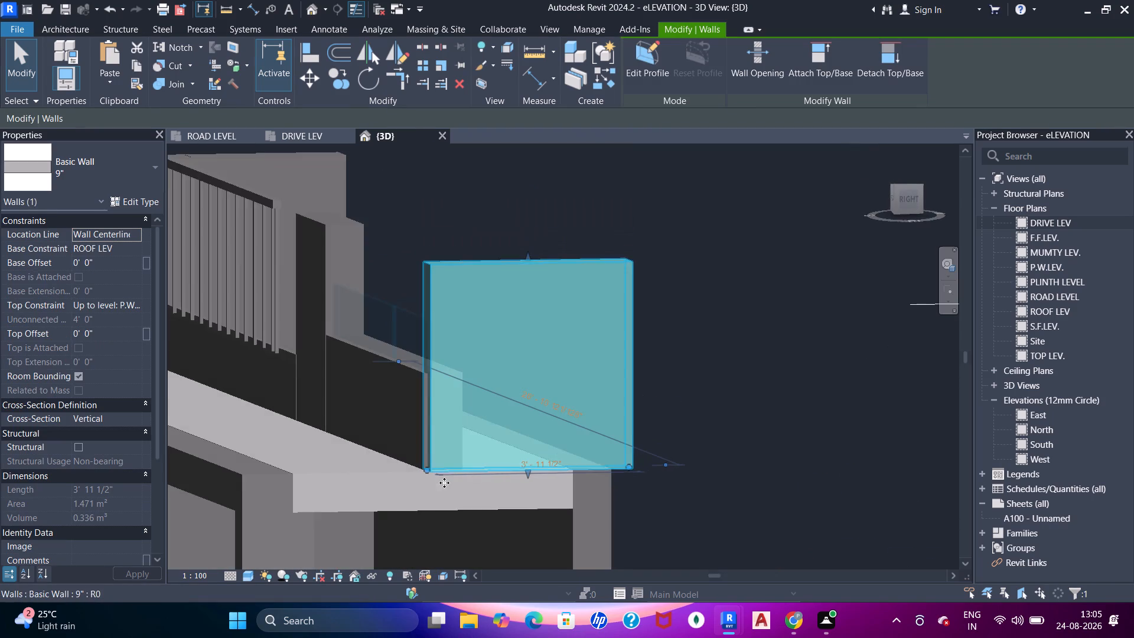
scroll(444, 483, "up", 5)
right_click(431, 469)
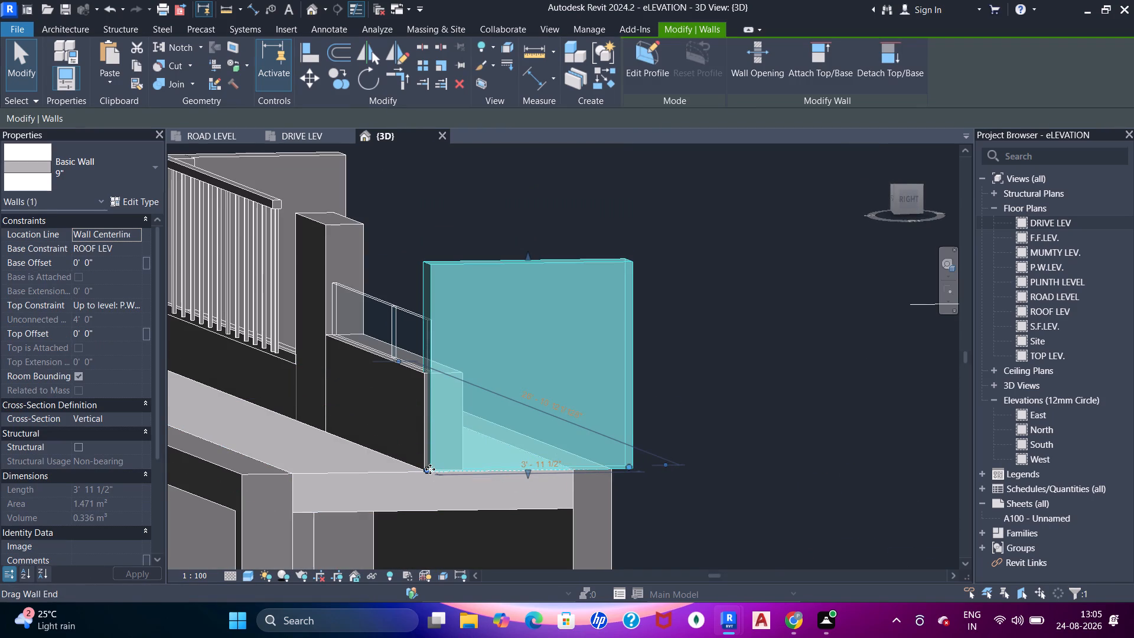
left_click(484, 115)
Shorten the far side parapet wall from its front end to about 3' 1" long, clear of the low wall.
scroll(428, 402, "up", 5)
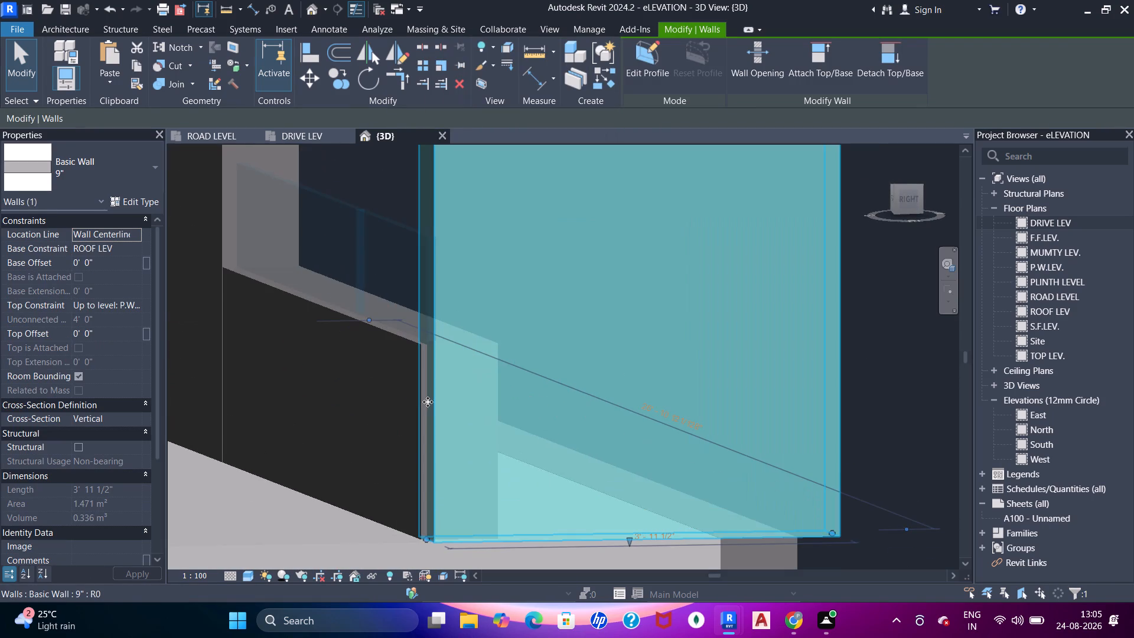
left_click_drag(425, 538, 501, 533)
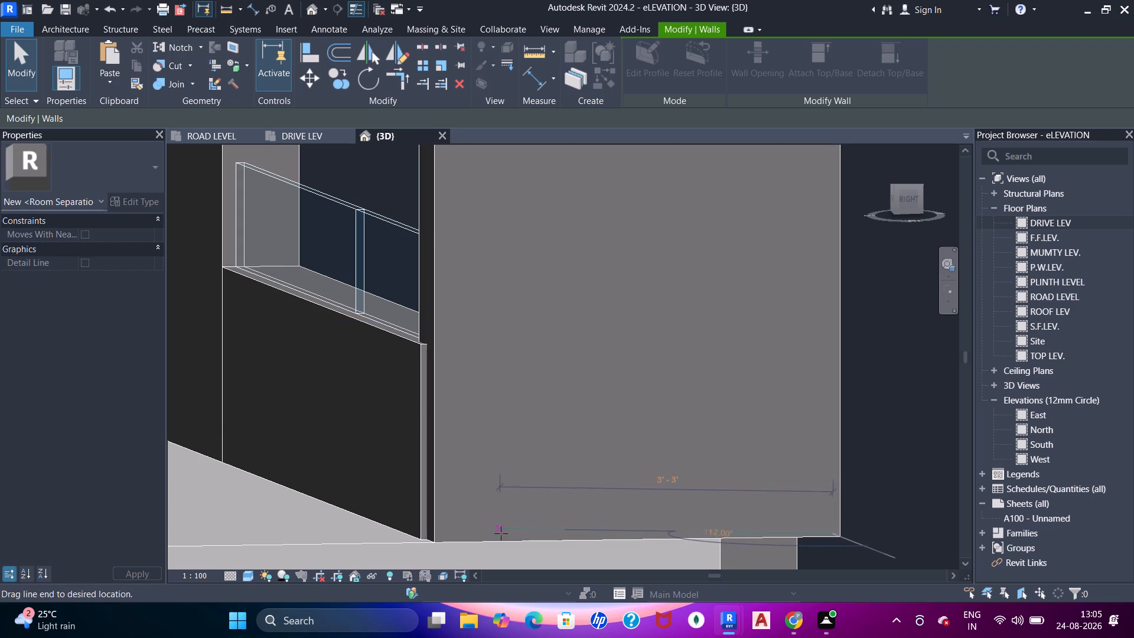
left_click_drag(501, 533, 522, 541)
middle_click_drag(553, 468, 495, 517, "shift")
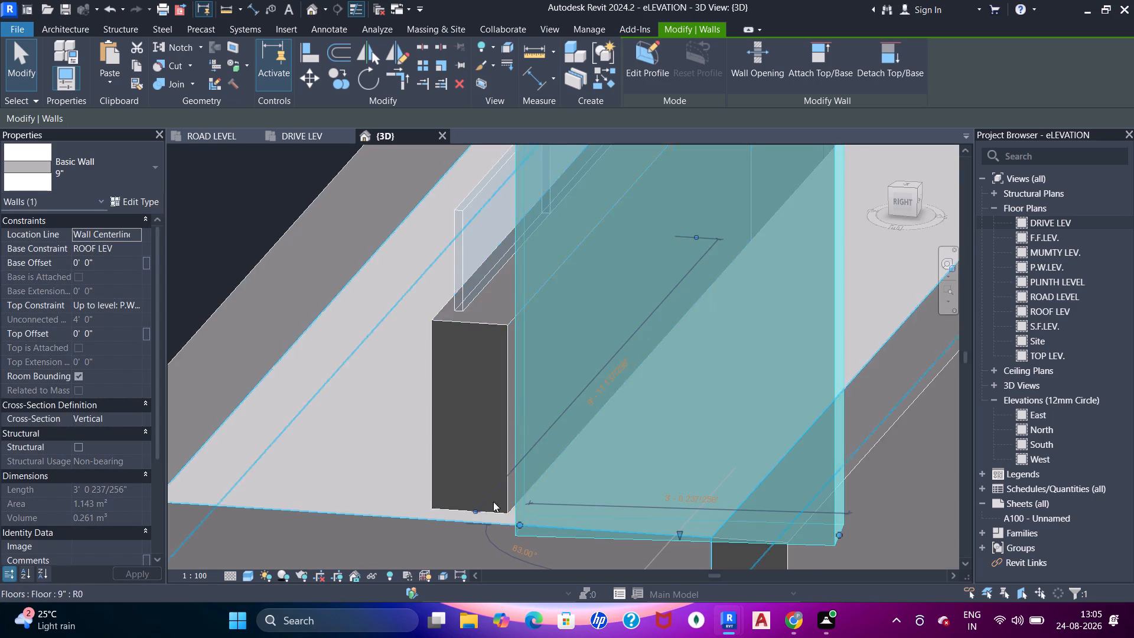
middle_click_drag(496, 497, 657, 533, "shift")
scroll(541, 420, "down", 3)
middle_click_drag(540, 426, 543, 334)
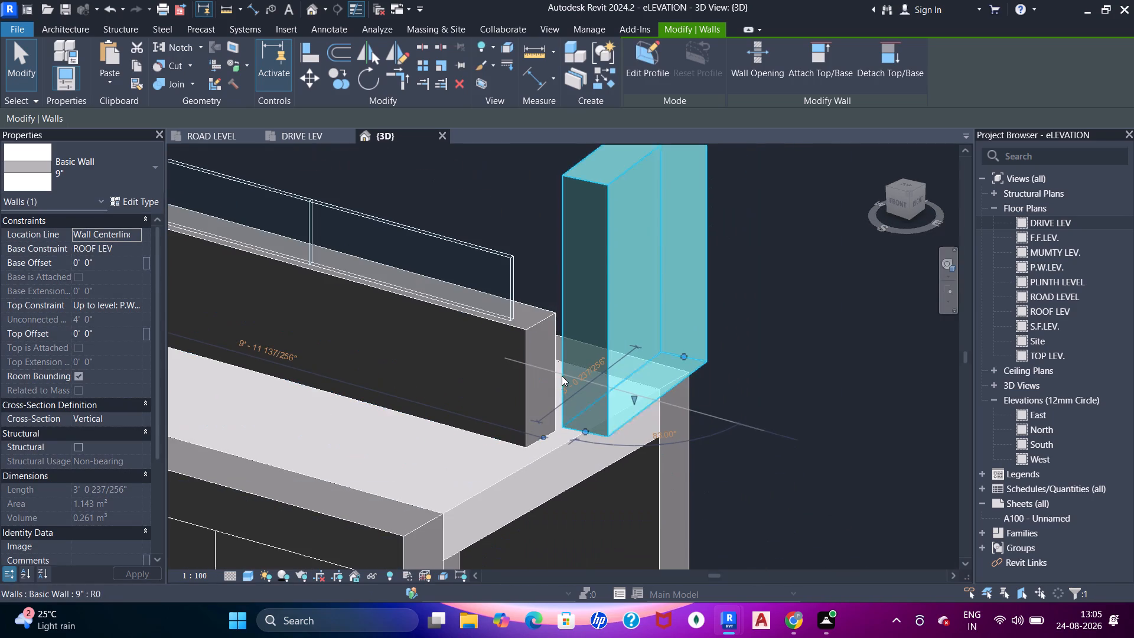
middle_click_drag(566, 383, 616, 415, "shift")
key("Escape")
key("Escape")
key("Escape")
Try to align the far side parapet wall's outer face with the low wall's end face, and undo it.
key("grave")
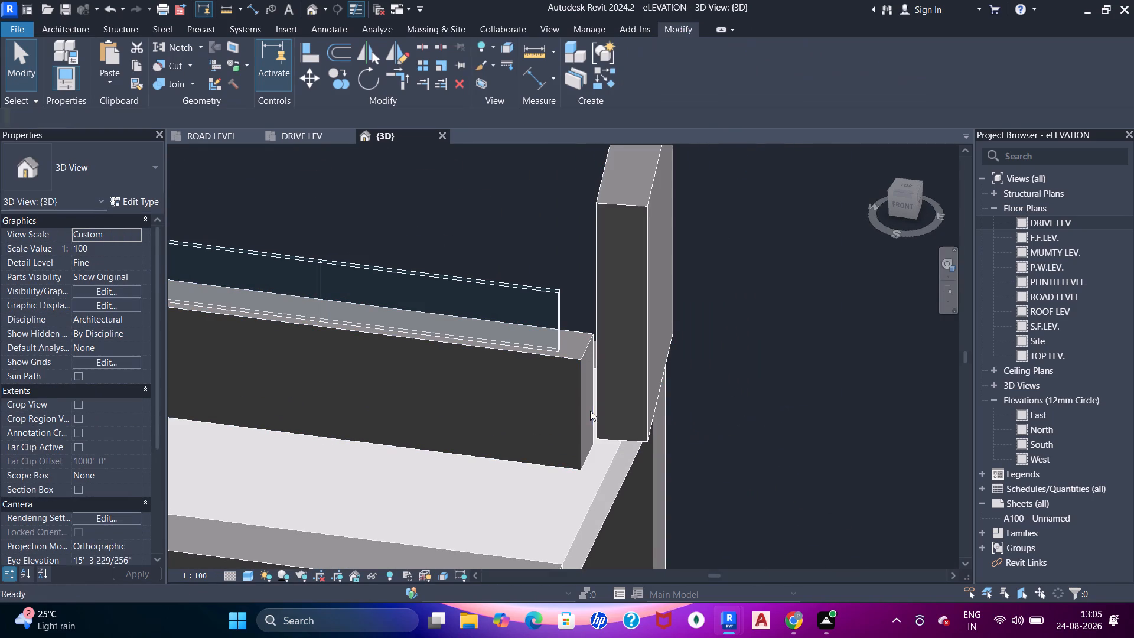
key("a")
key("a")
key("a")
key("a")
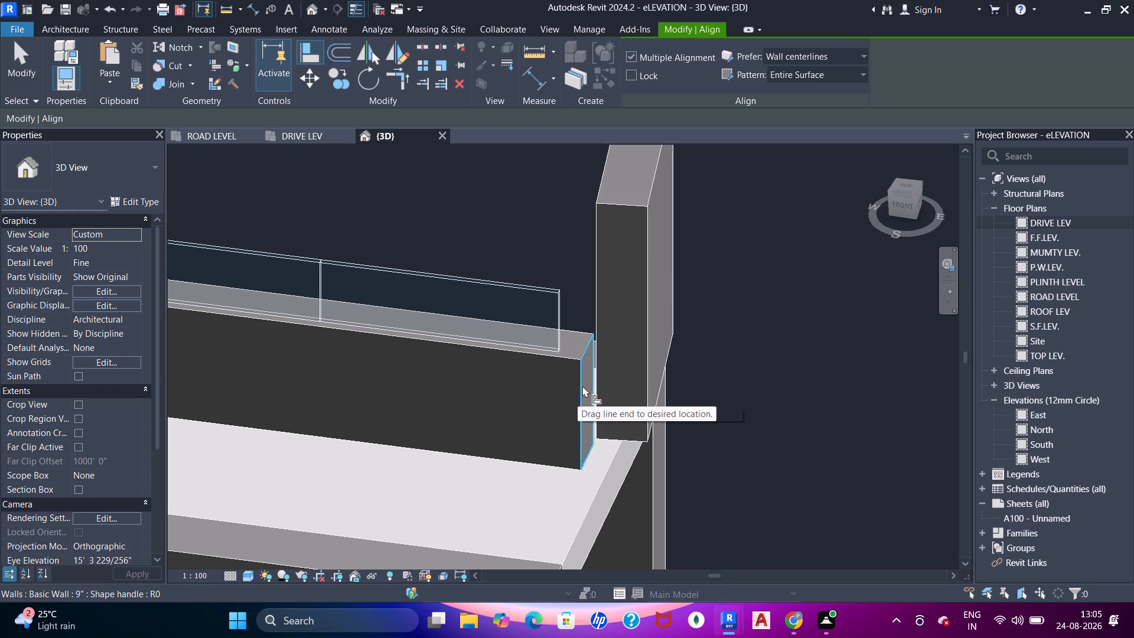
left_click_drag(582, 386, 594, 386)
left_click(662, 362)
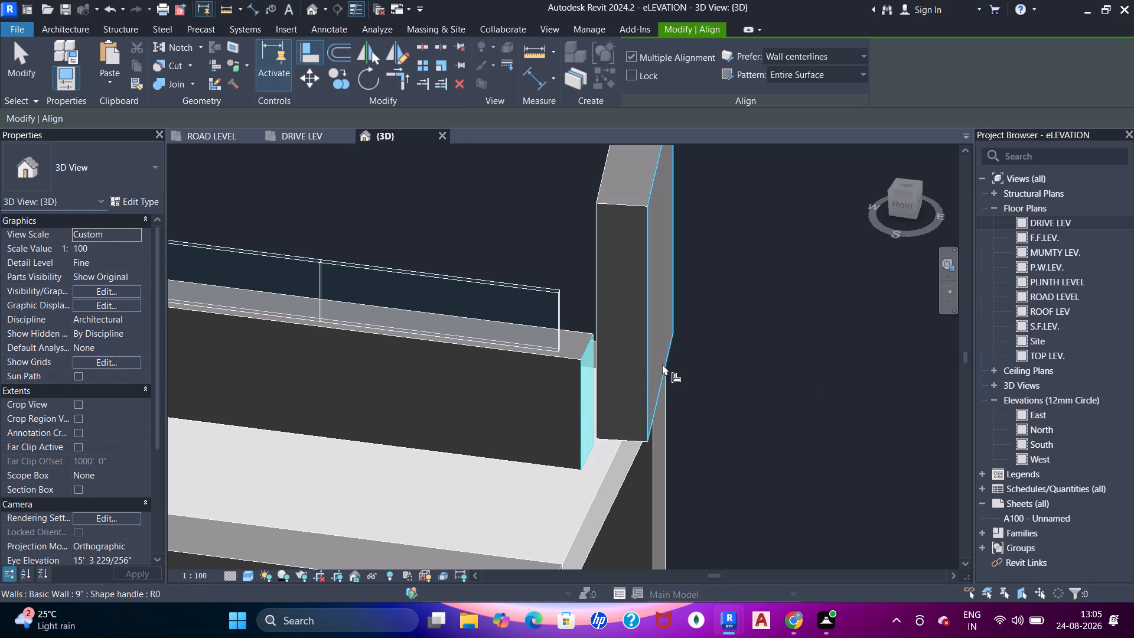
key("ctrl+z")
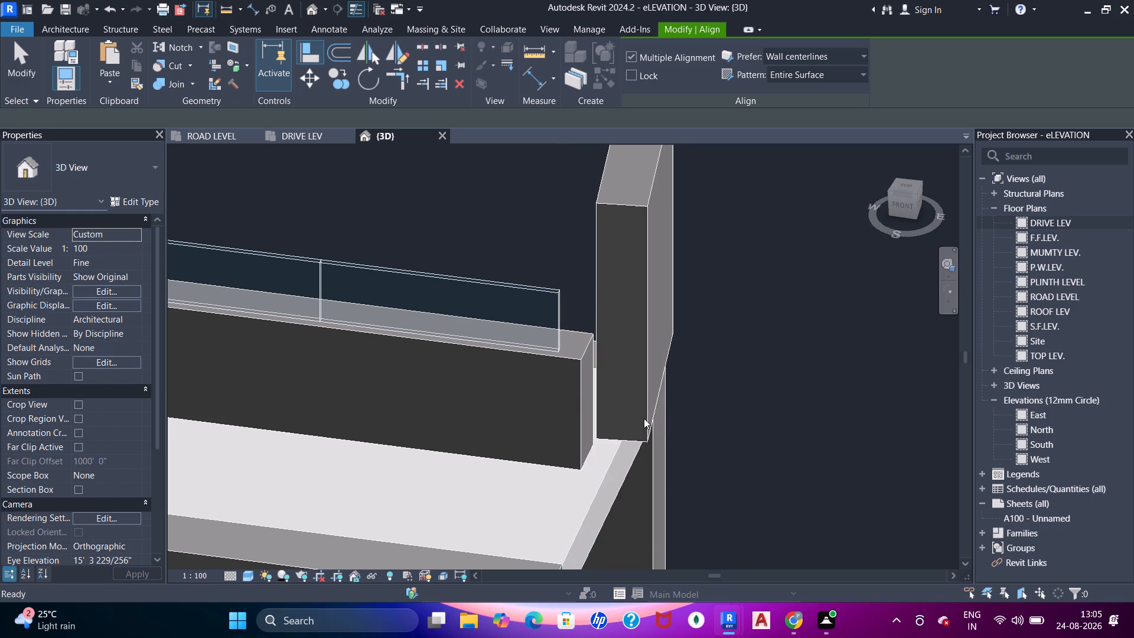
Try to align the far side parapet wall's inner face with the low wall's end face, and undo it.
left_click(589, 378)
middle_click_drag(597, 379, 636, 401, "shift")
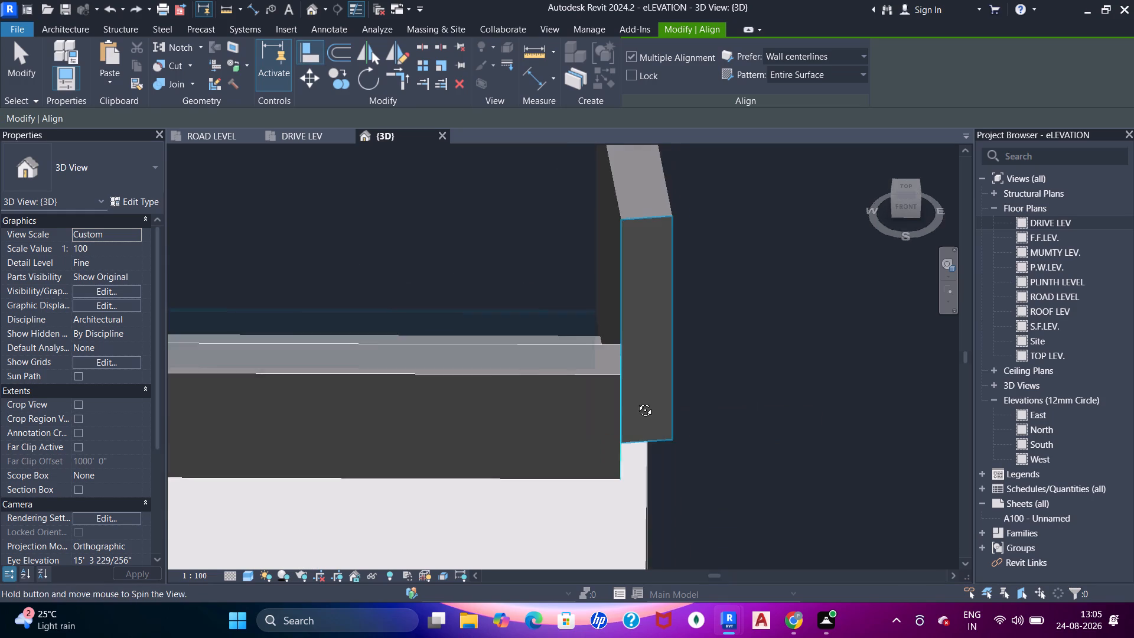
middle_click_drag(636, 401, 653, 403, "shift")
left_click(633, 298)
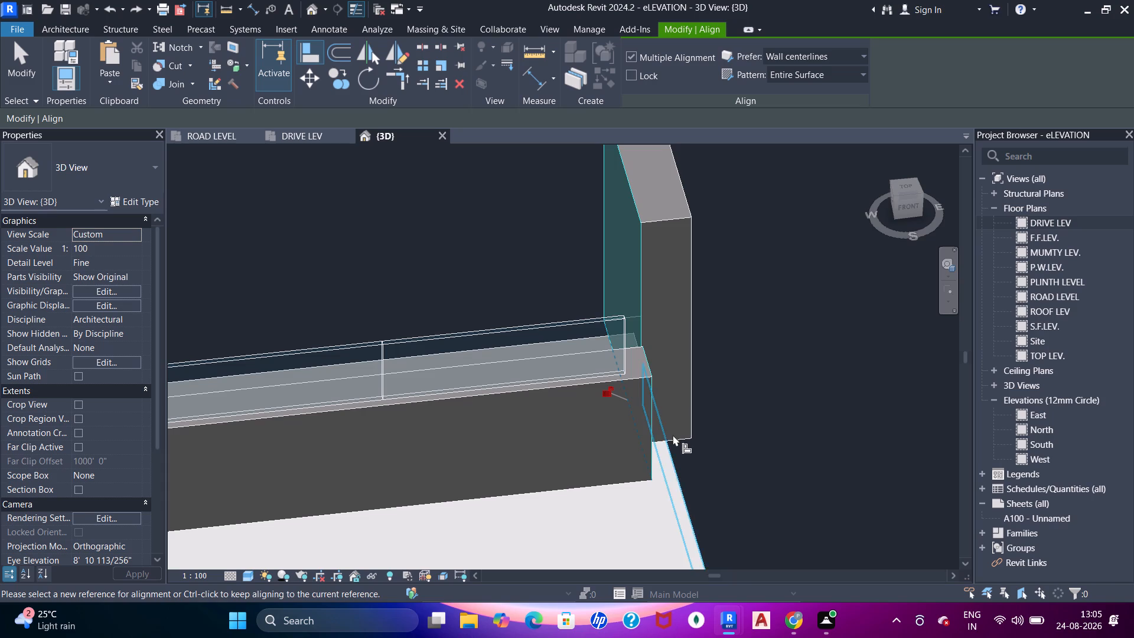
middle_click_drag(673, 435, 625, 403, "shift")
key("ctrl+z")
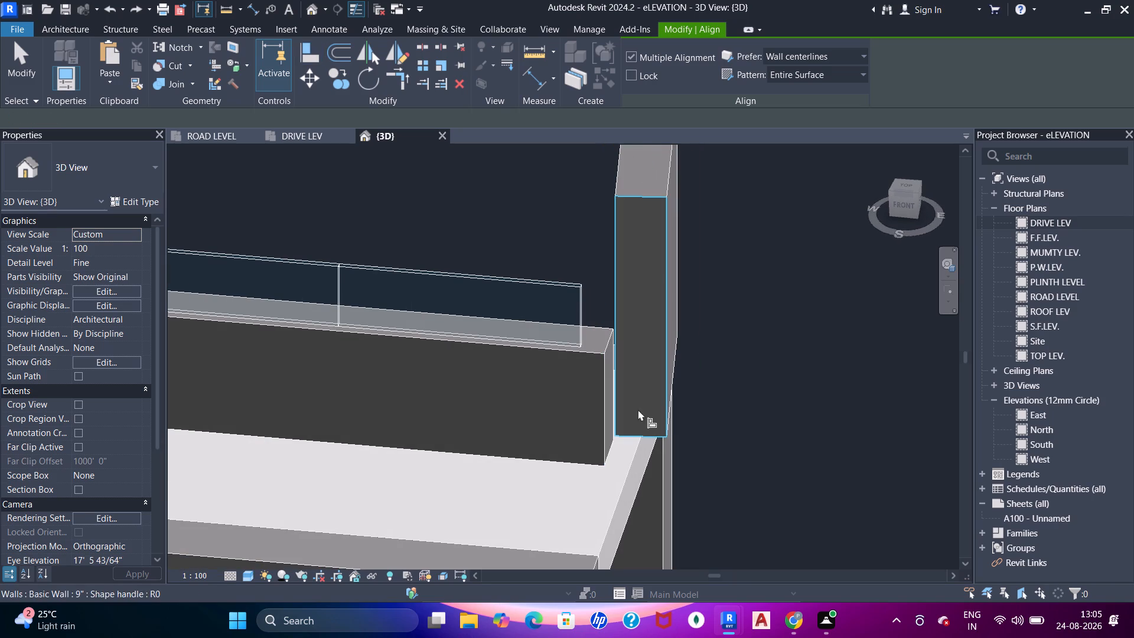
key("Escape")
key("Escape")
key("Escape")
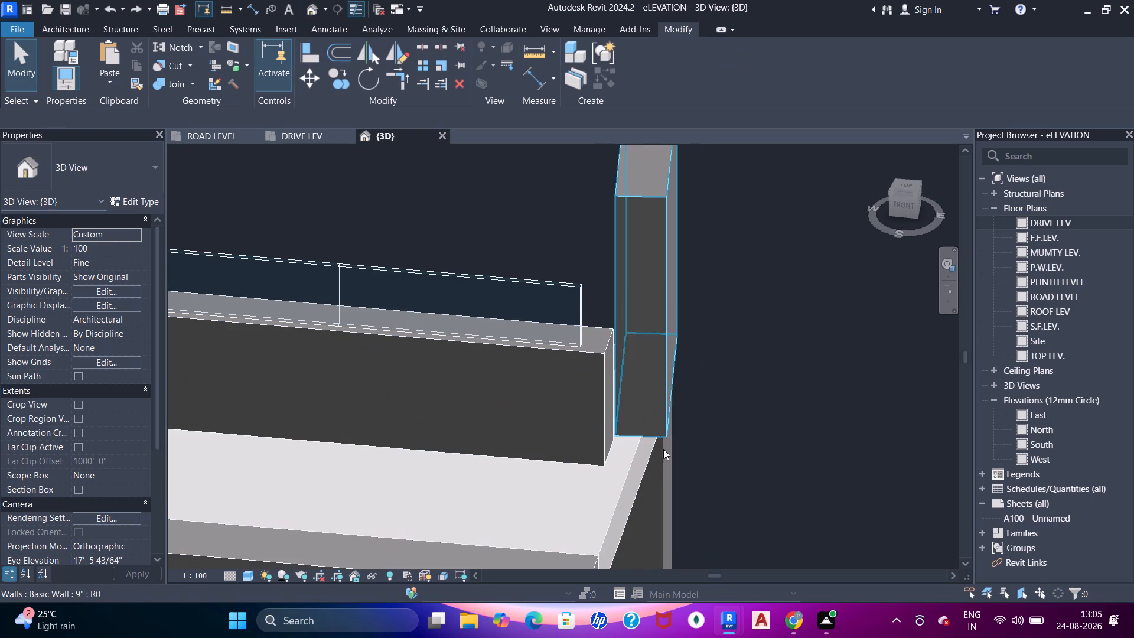
Align the far side parapet wall's outer face with the side edge of the 9" roof floor slab.
key("a")
key("a")
key("a")
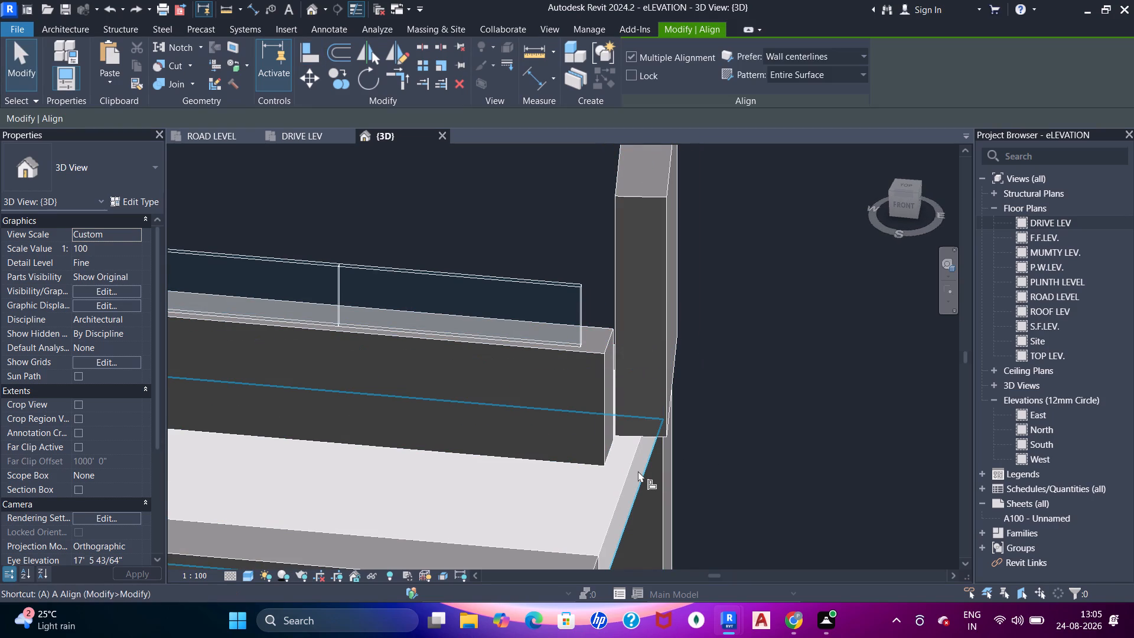
key("Tab")
key("Tab")
left_click(638, 471)
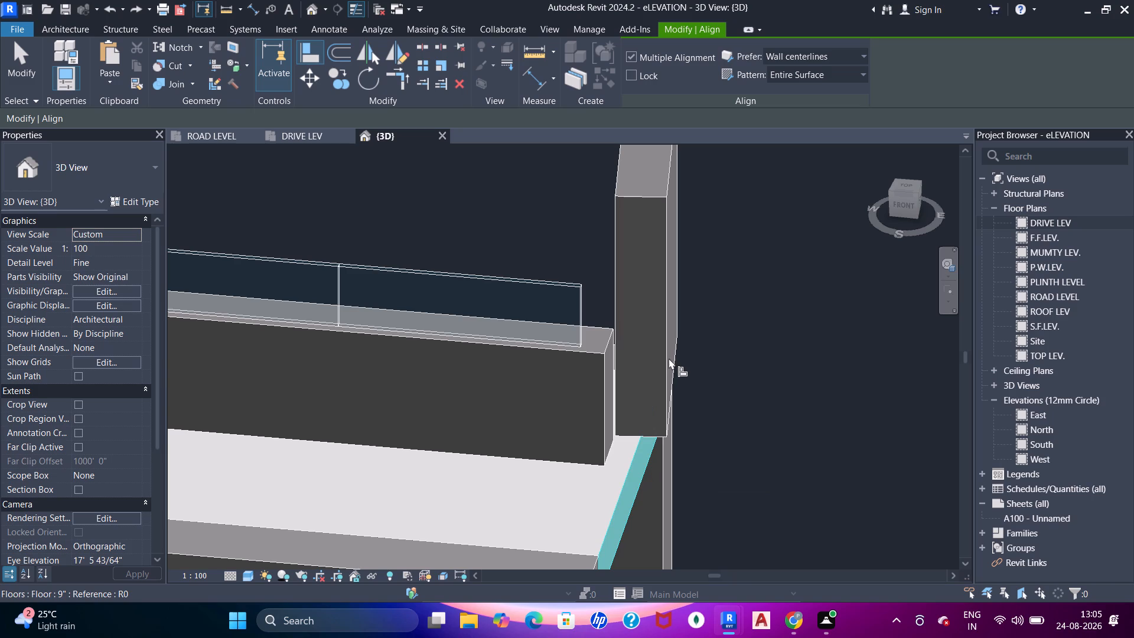
left_click(679, 350)
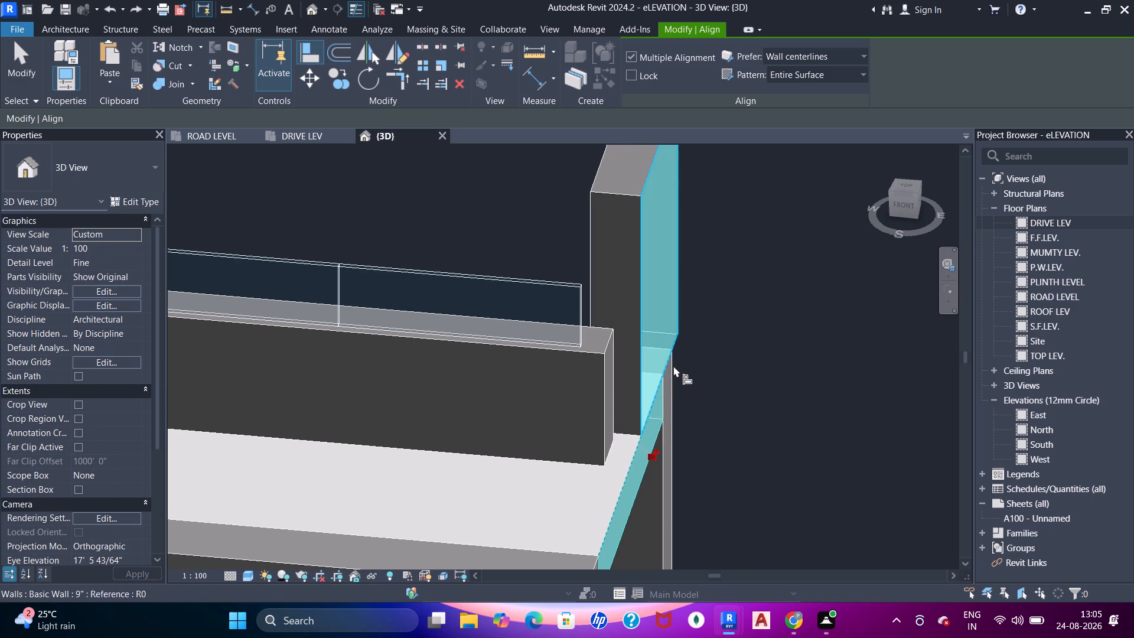
key("Escape")
key("Escape")
key("Escape")
key("Escape")
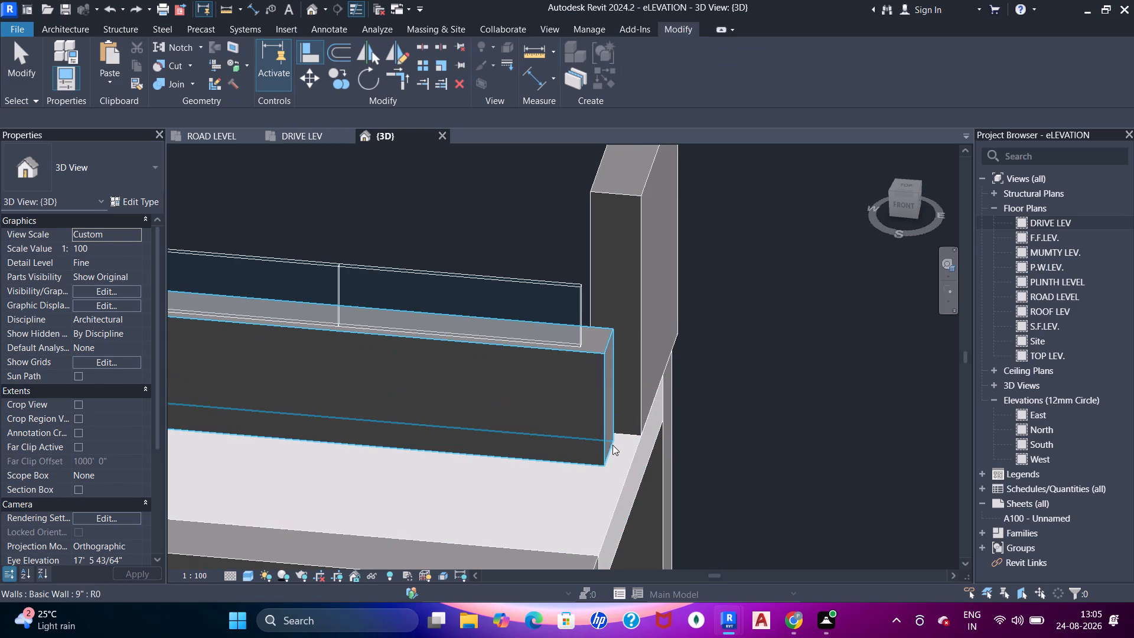
Align the low wall's end face with the outer face of the far side parapet wall.
key("a")
key("a")
key("a")
left_click(651, 346)
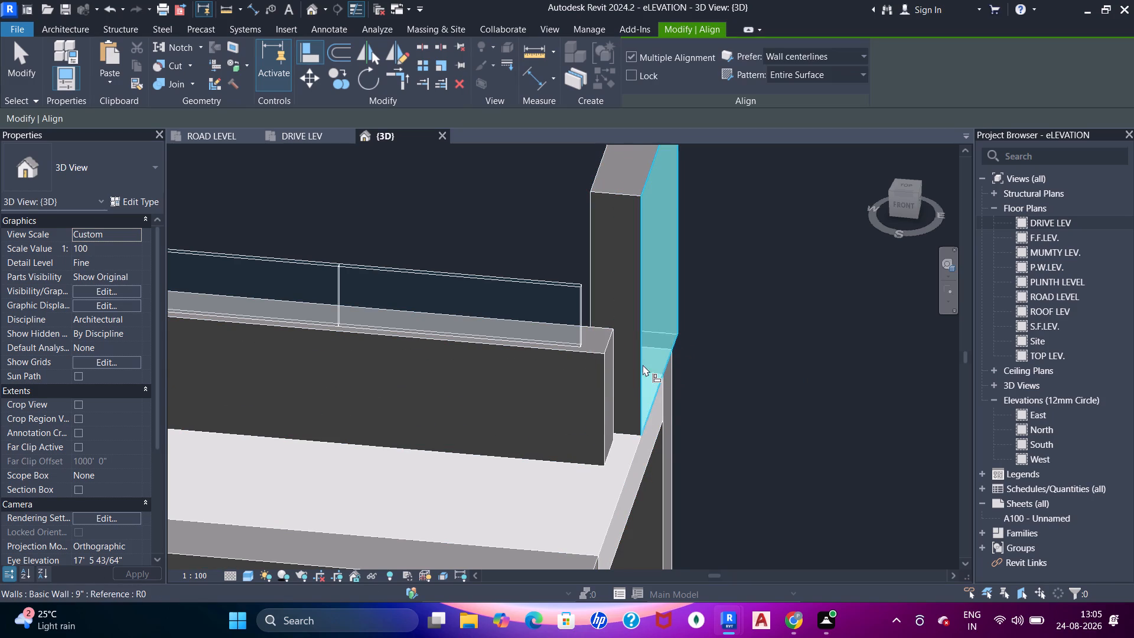
left_click(615, 381)
middle_click_drag(657, 450, 558, 459, "shift")
middle_click_drag(552, 471, 419, 449)
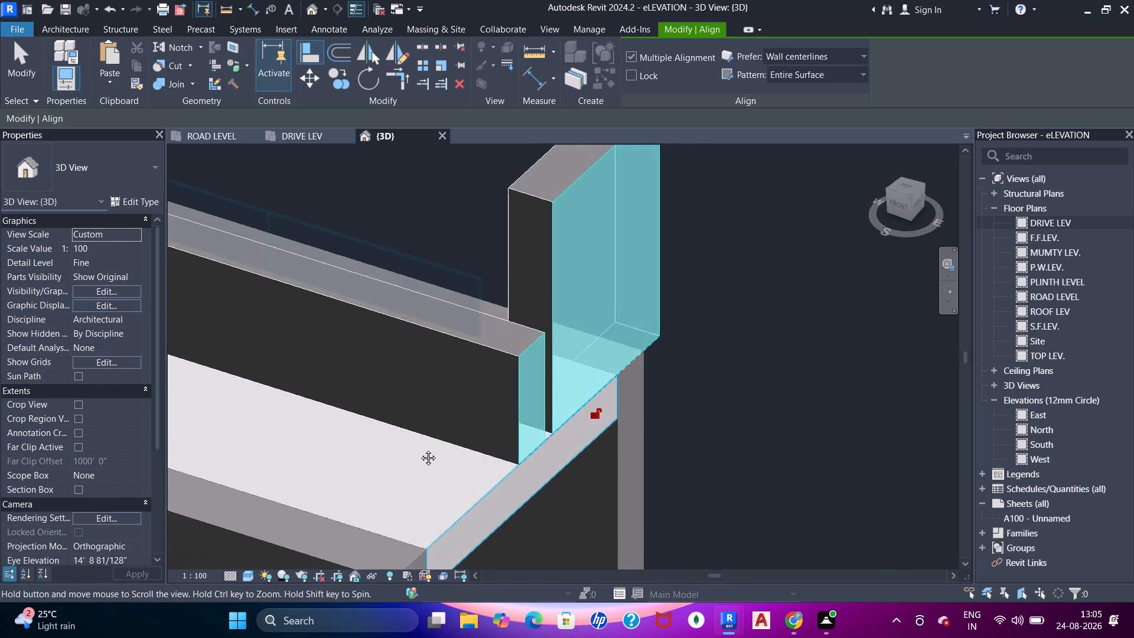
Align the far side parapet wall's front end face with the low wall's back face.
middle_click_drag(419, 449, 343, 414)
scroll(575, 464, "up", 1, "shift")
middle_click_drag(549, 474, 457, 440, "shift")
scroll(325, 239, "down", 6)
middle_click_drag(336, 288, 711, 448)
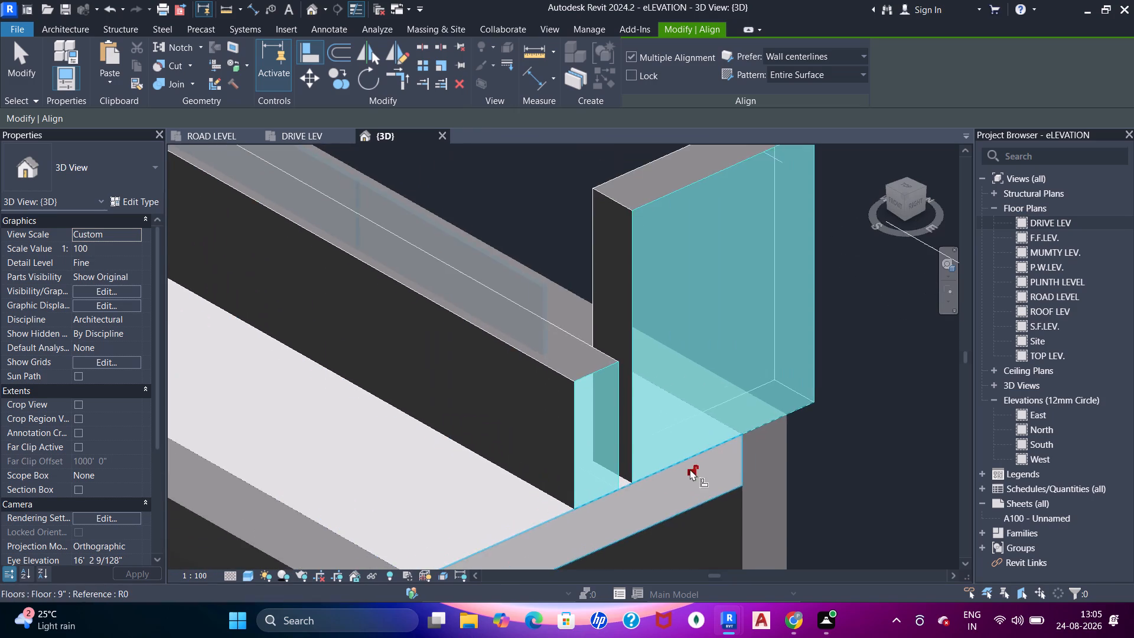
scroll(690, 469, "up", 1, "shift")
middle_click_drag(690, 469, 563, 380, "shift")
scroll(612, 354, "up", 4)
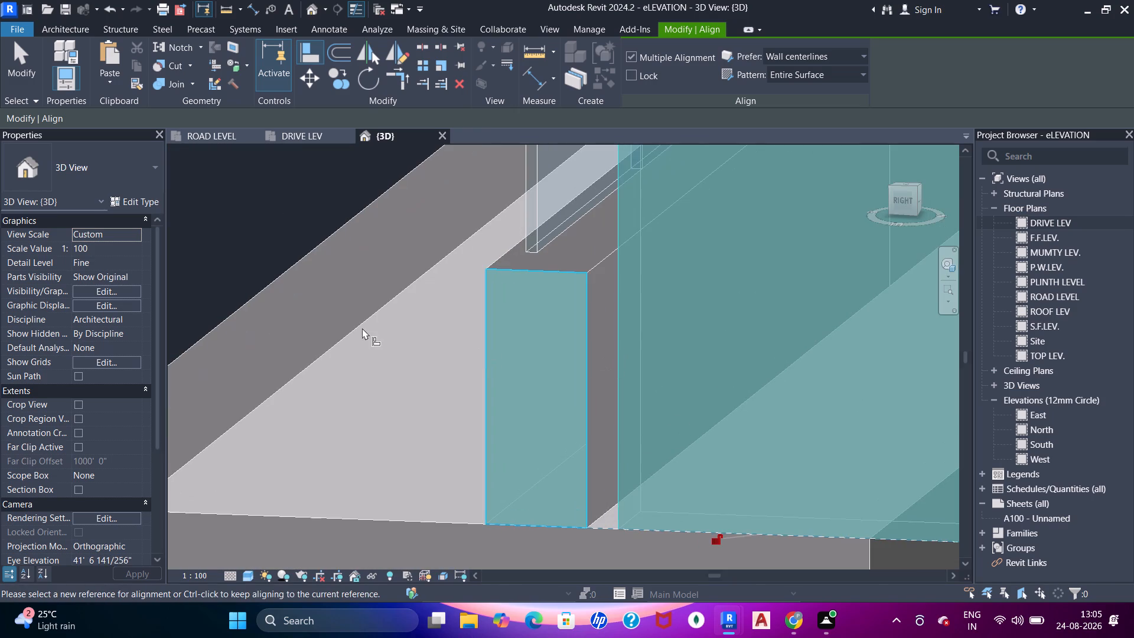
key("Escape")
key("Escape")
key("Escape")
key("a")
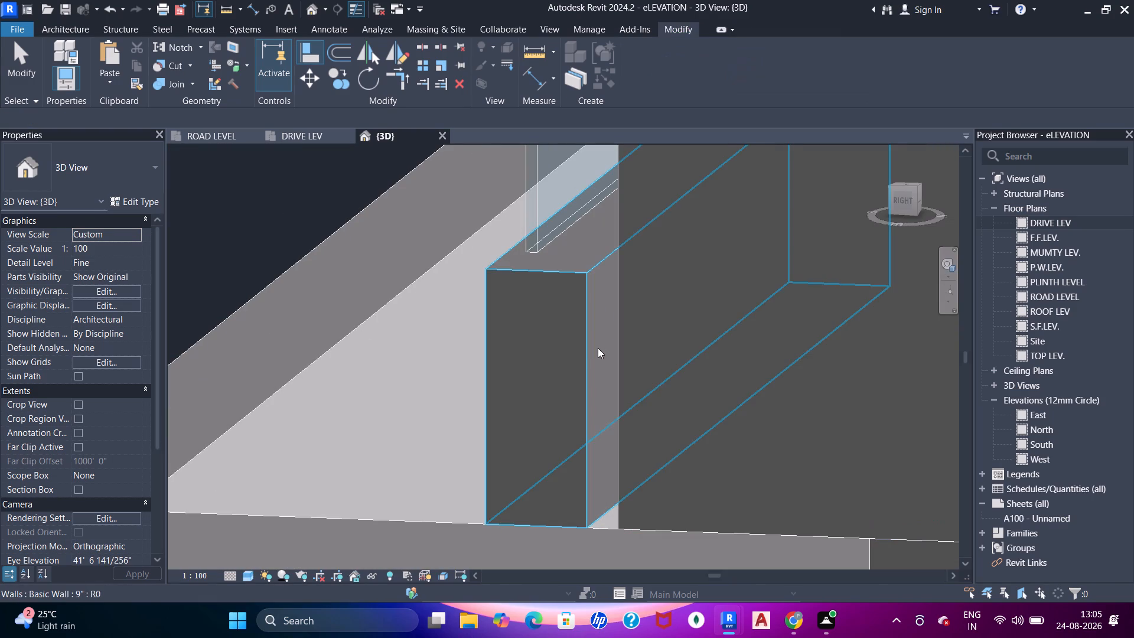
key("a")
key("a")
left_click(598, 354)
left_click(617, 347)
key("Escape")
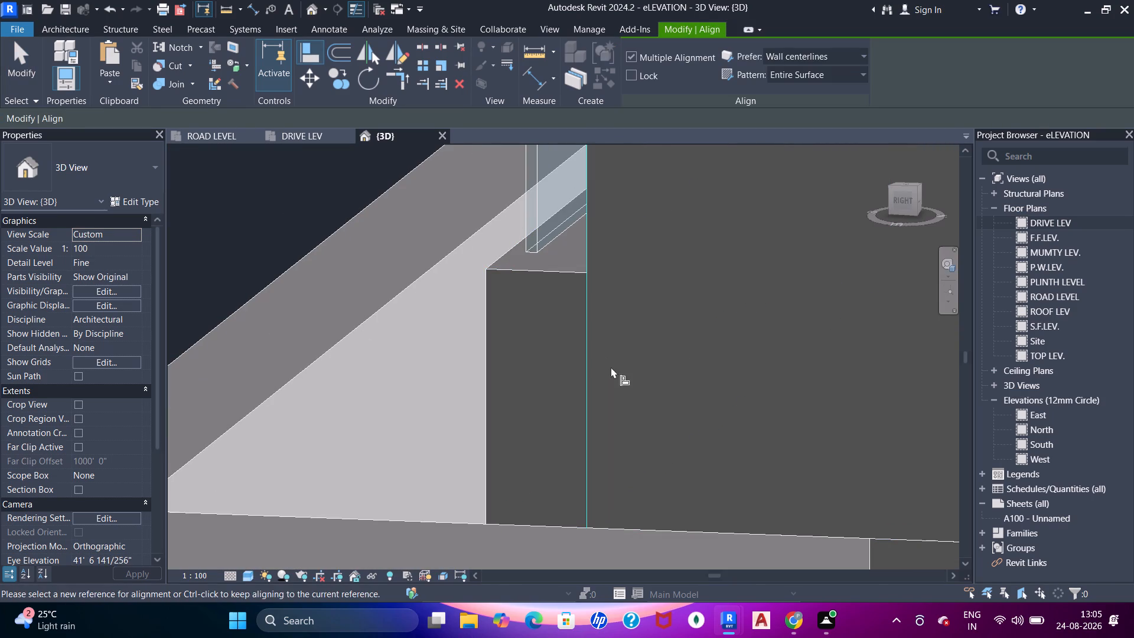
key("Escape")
Pull the low 9" wall's end back from the far side parapet, shortening the wall to about 8'-4".
scroll(589, 307, "down", 13)
middle_click_drag(564, 350, 751, 373, "shift")
middle_click_drag(555, 362, 598, 387, "shift")
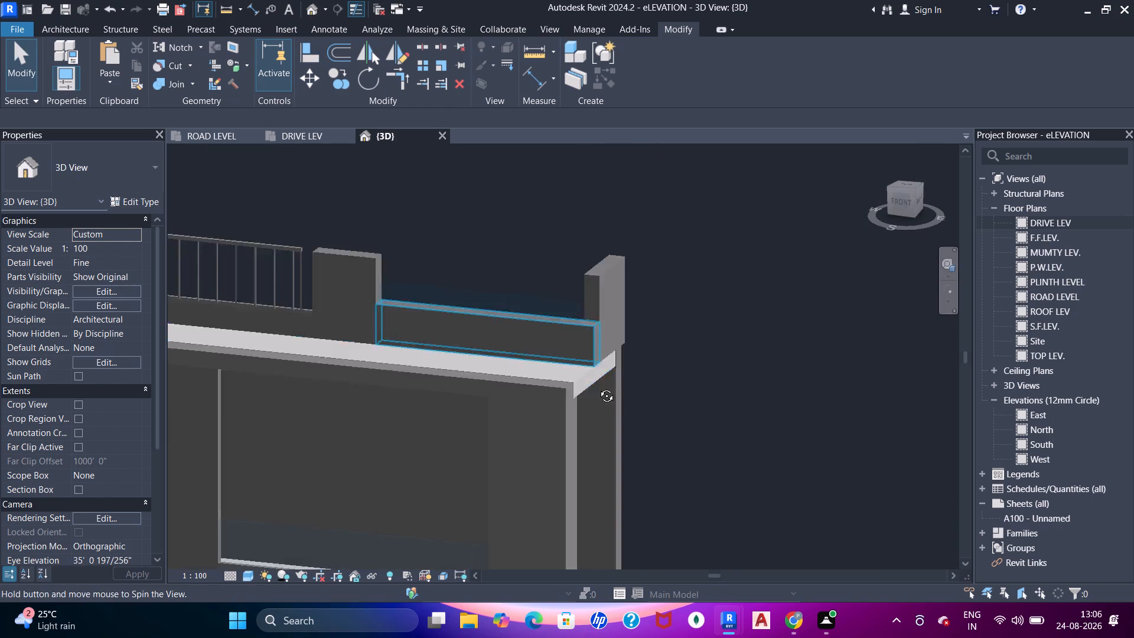
middle_click_drag(598, 387, 610, 400, "shift")
middle_click_drag(597, 380, 541, 360, "shift")
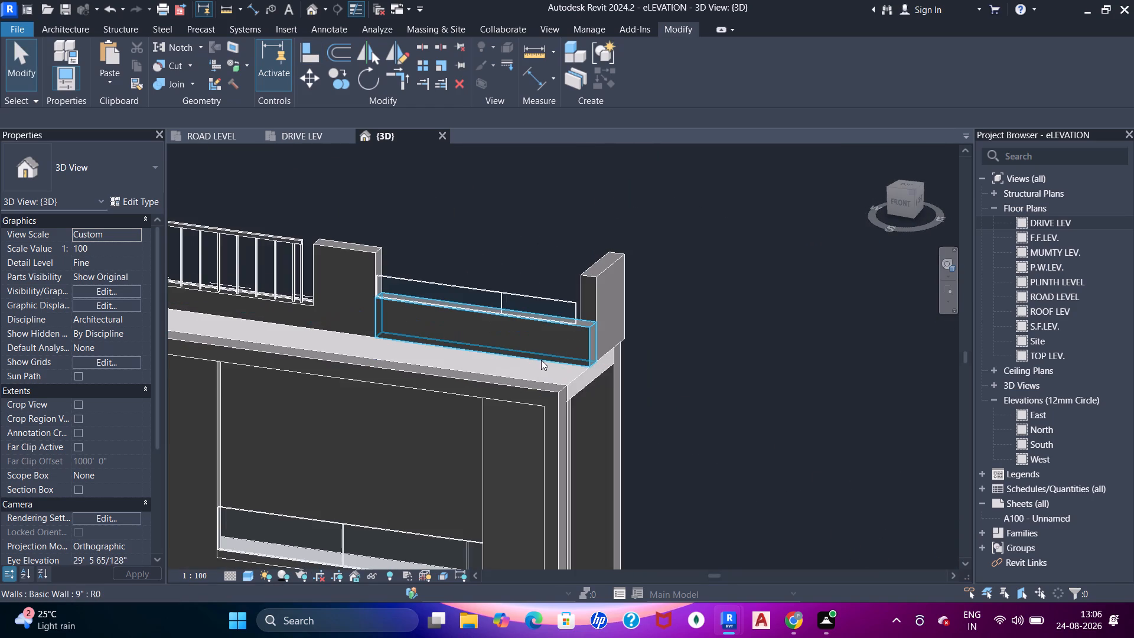
scroll(553, 366, "up", 4)
middle_click_drag(564, 369, 617, 414, "shift")
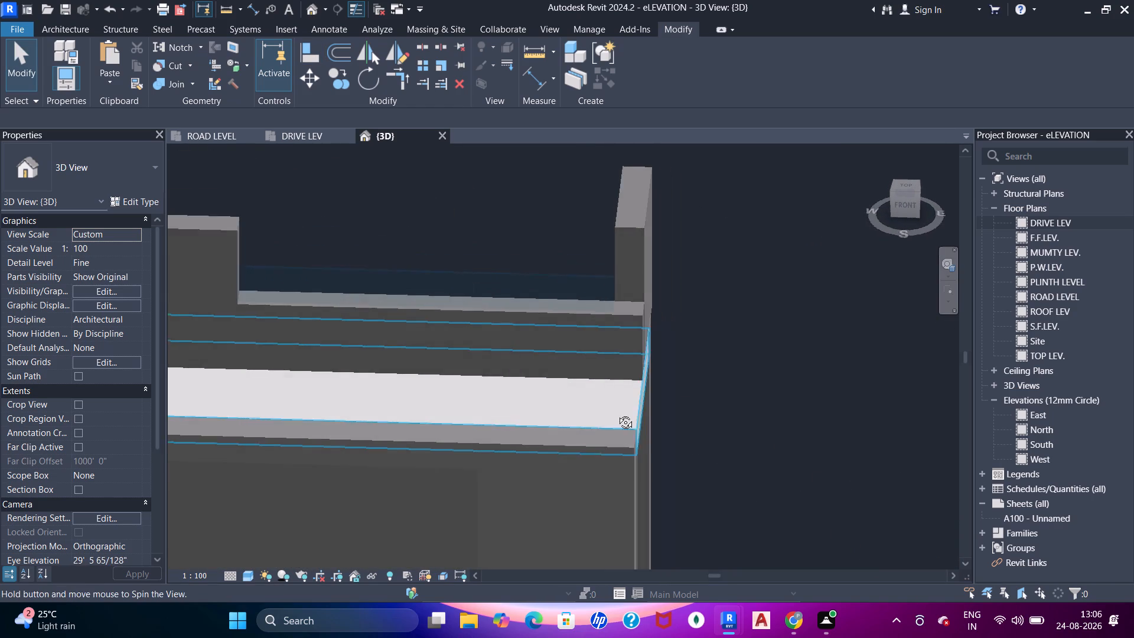
middle_click_drag(617, 414, 618, 415, "shift")
left_click(633, 344)
scroll(634, 346, "up", 4)
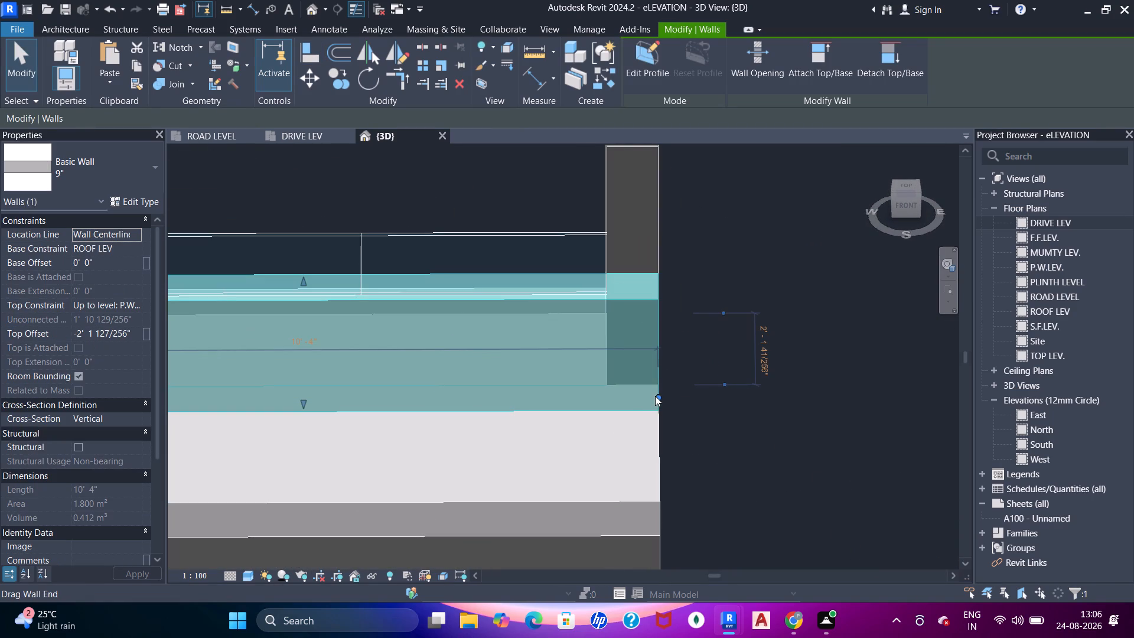
left_click_drag(655, 396, 520, 394)
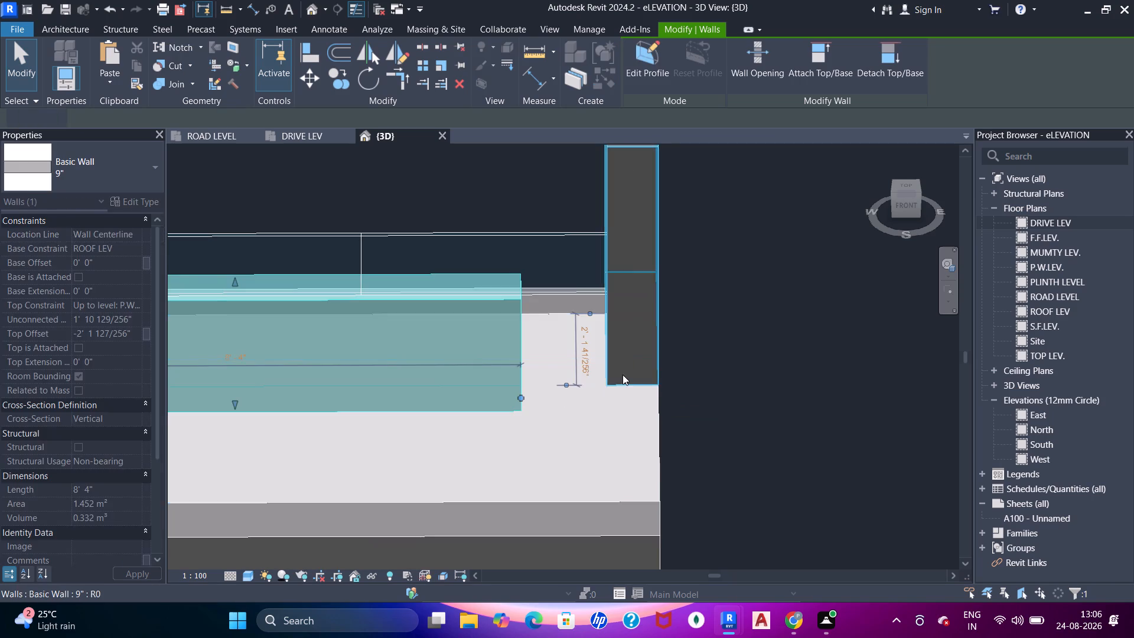
Align the far side parapet wall's front end face with the low wall's front face.
scroll(620, 376, "up", 1)
middle_click_drag(616, 376, 524, 401, "shift")
middle_click_drag(512, 433, 568, 385)
key("a")
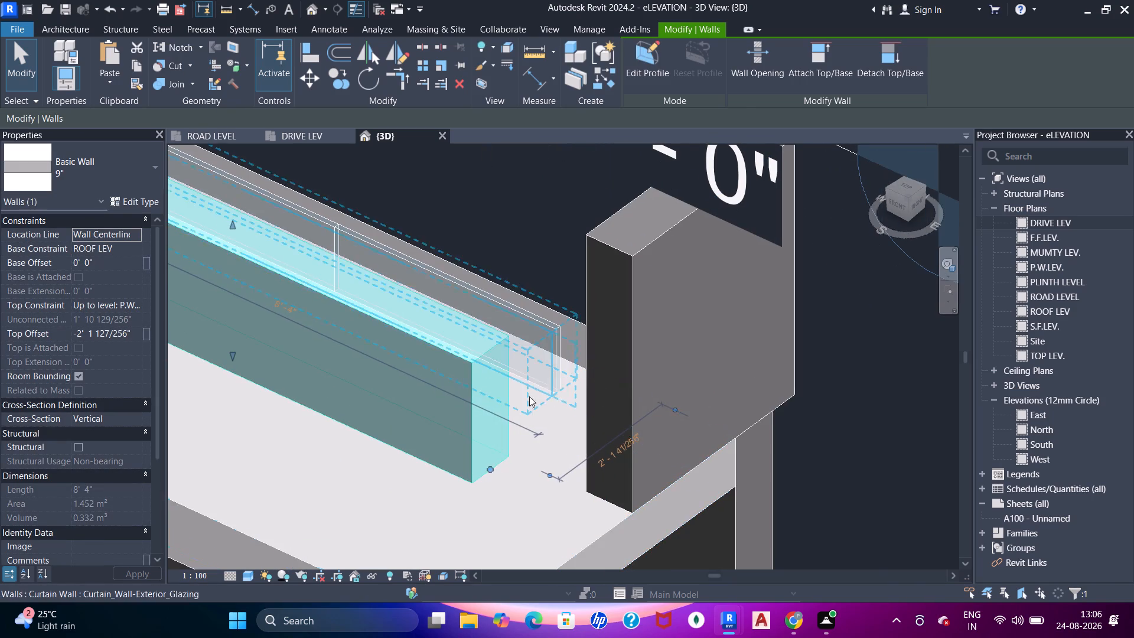
key("a")
key("a")
key("a")
left_click(448, 389)
left_click(615, 393)
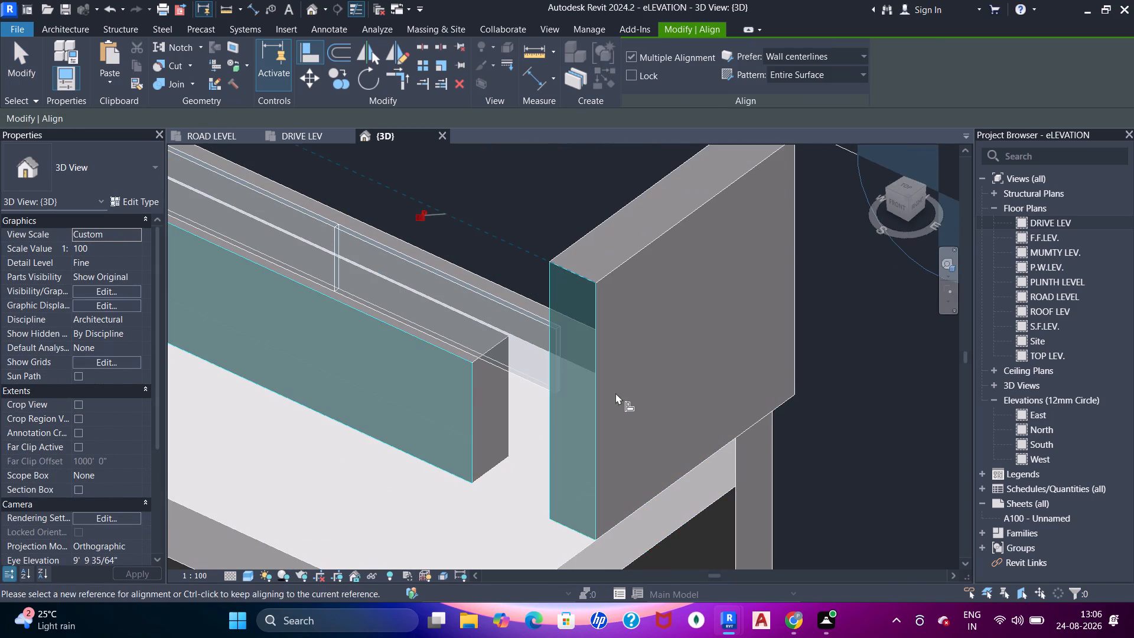
key("Escape")
key("Escape")
Align the low wall's end face with the inner face of the far side parapet wall.
scroll(565, 398, "down", 3)
middle_click_drag(551, 413, 724, 410, "shift")
middle_click_drag(569, 348, 594, 404)
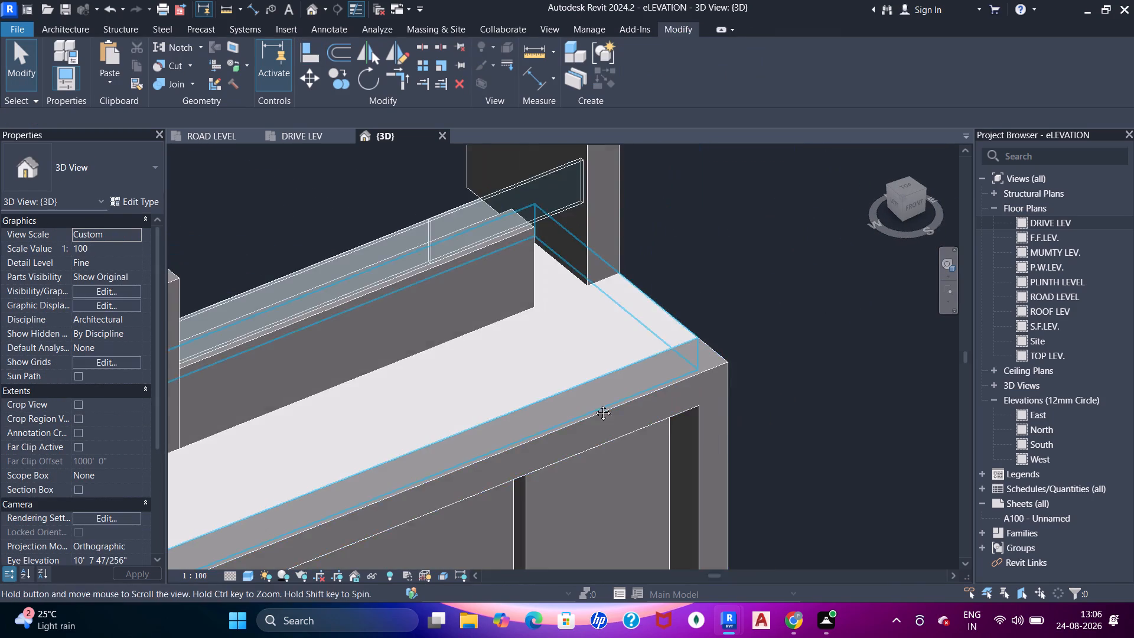
middle_click_drag(594, 404, 606, 429)
scroll(586, 407, "up", 2)
key("a")
key("a")
key("a")
left_click(628, 312)
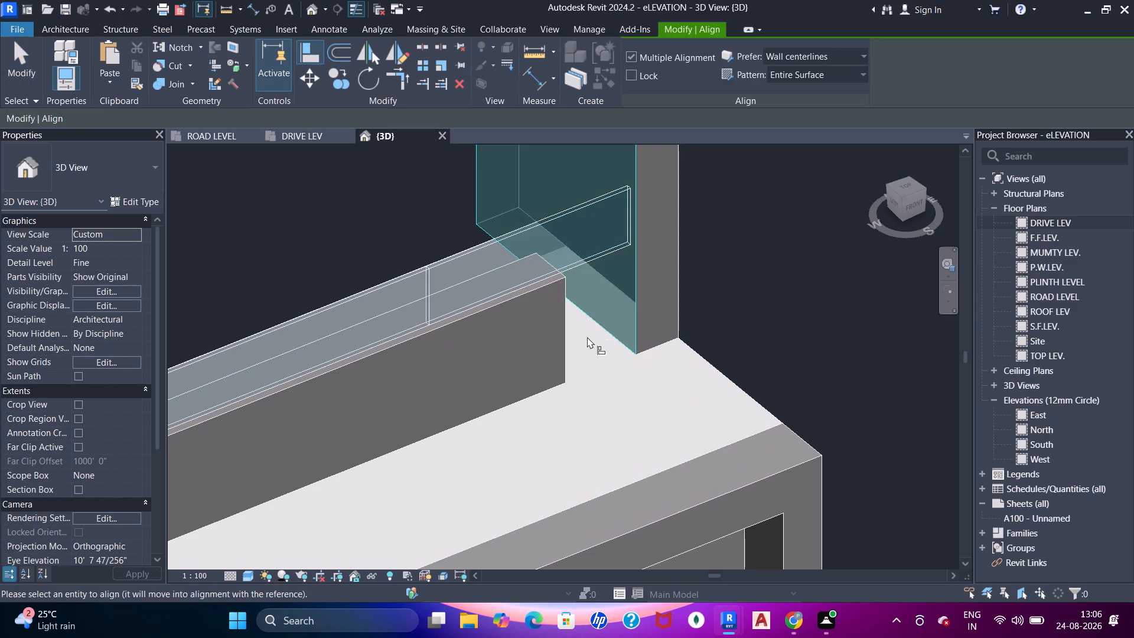
left_click(564, 341)
key("Escape")
key("Escape")
Join the far side parapet wall's geometry with the low 9" wall.
scroll(595, 341, "down", 4)
middle_click_drag(601, 332, 673, 377)
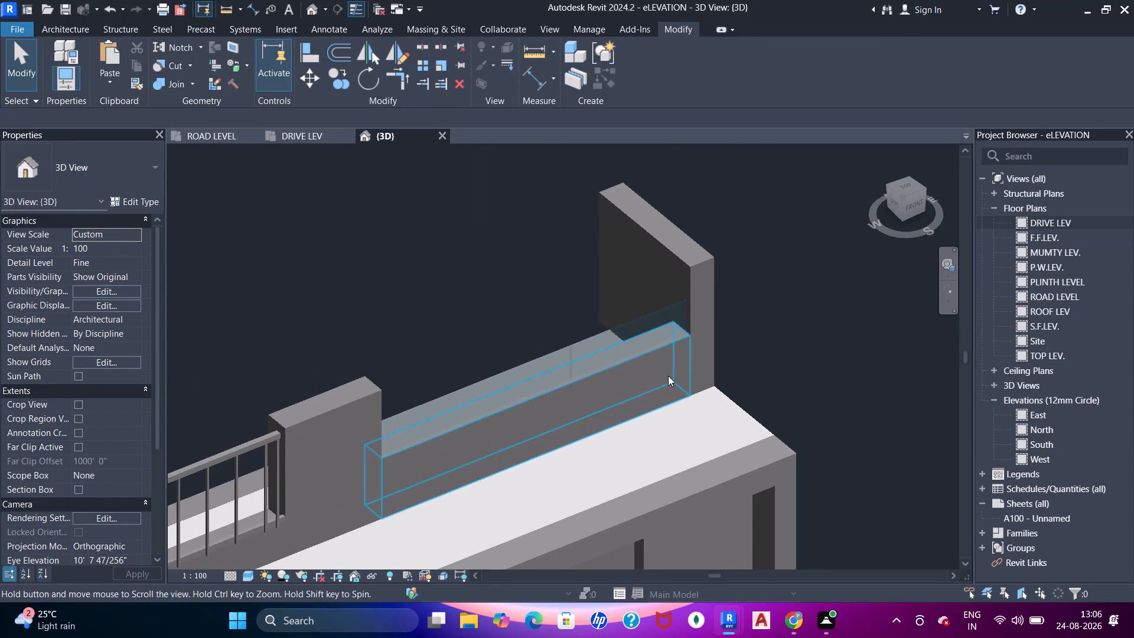
key("j")
key("j")
key("j")
left_click(685, 386)
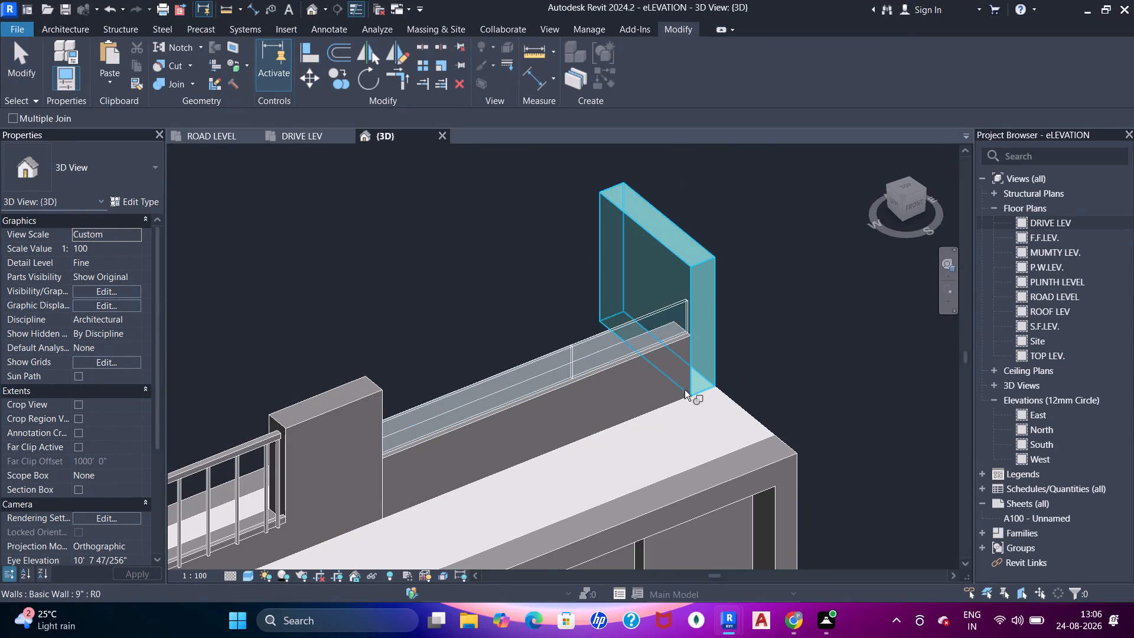
left_click(674, 387)
key("Escape")
middle_click_drag(576, 417, 660, 362)
key("Escape")
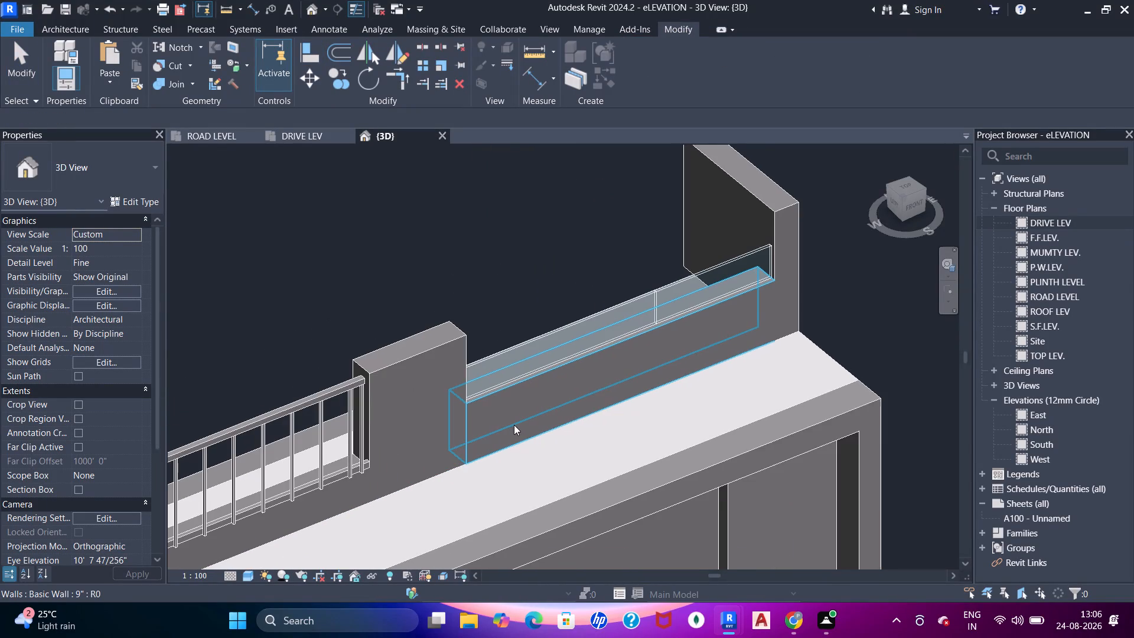
Join the tall parapet pier beside the railing with the low 9" wall.
key("j")
key("j")
left_click(435, 433)
key("j")
left_click(501, 424)
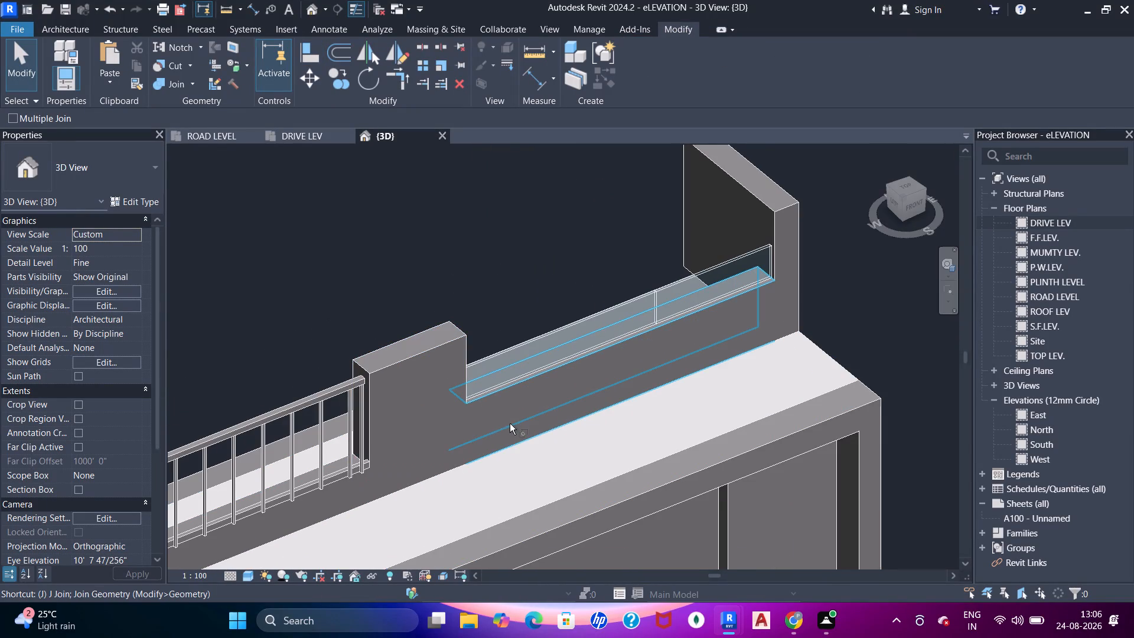
Join the two stacked 9" wall sections beside the glazed balcony on the floor below.
middle_click_drag(493, 446, 628, 368)
scroll(517, 434, "up", 1)
scroll(500, 377, "down", 4)
middle_click_drag(521, 432, 637, 354)
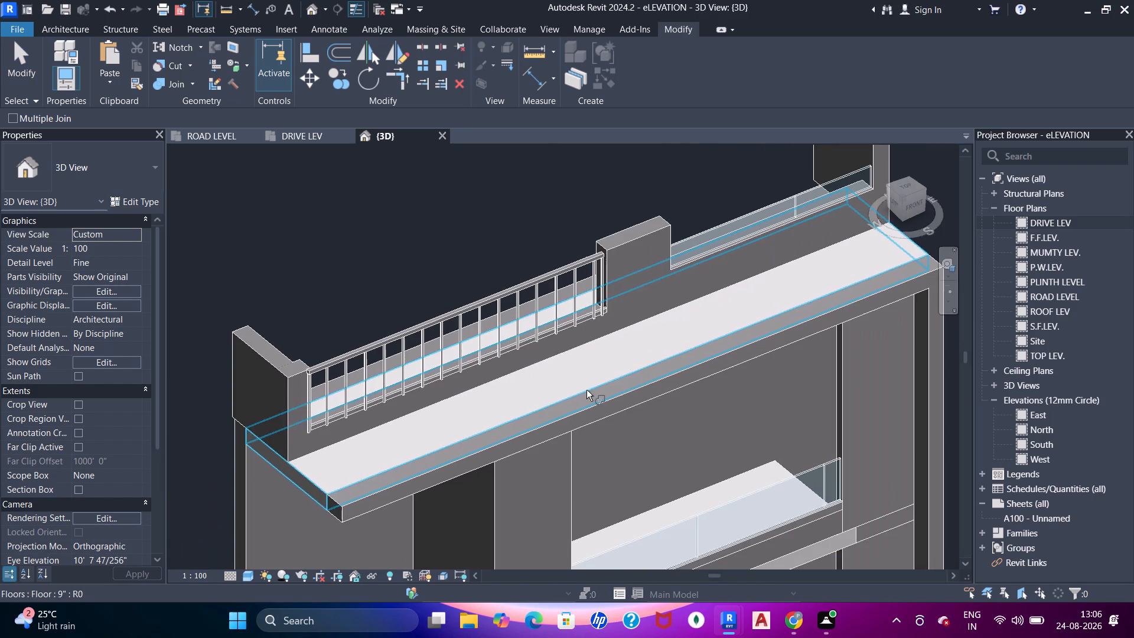
middle_click_drag(589, 372, 531, 302)
middle_click_drag(658, 290, 563, 236)
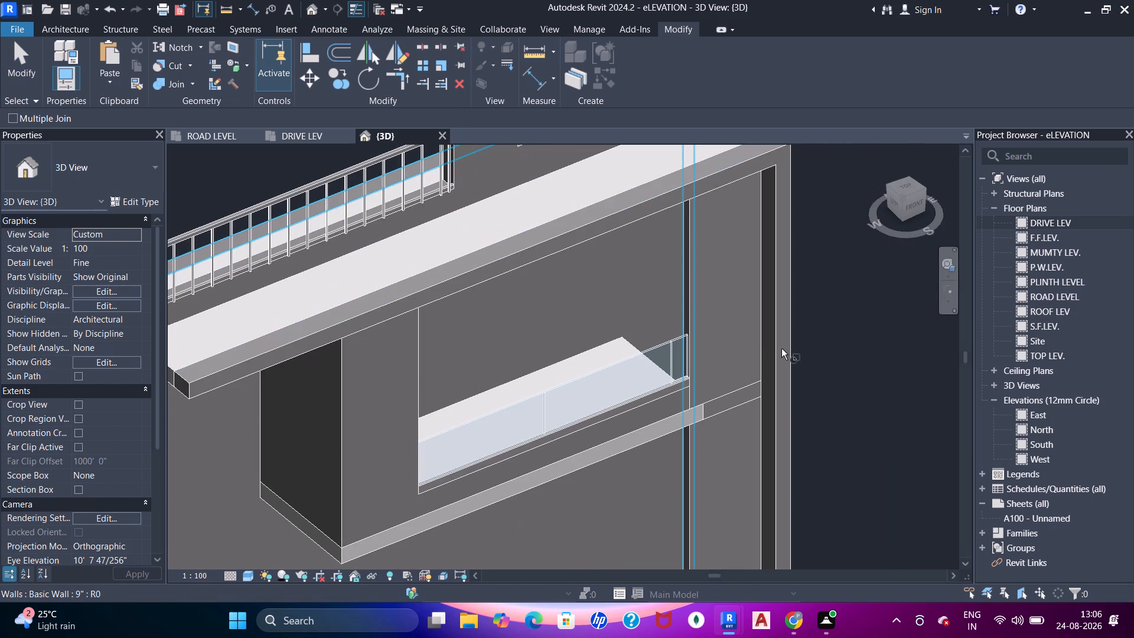
left_click(725, 343)
left_click(739, 424)
scroll(679, 391, "down", 2)
middle_click_drag(624, 350, 630, 256)
middle_click_drag(628, 240, 633, 466)
middle_click_drag(656, 330, 646, 386)
key("Escape")
key("Escape")
key("Escape")
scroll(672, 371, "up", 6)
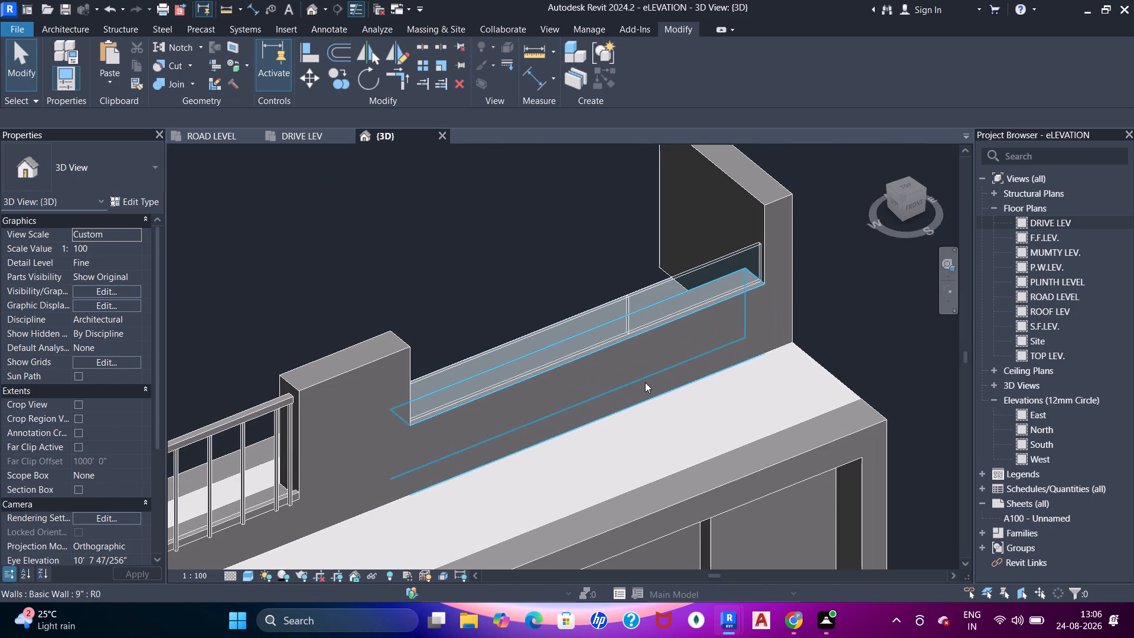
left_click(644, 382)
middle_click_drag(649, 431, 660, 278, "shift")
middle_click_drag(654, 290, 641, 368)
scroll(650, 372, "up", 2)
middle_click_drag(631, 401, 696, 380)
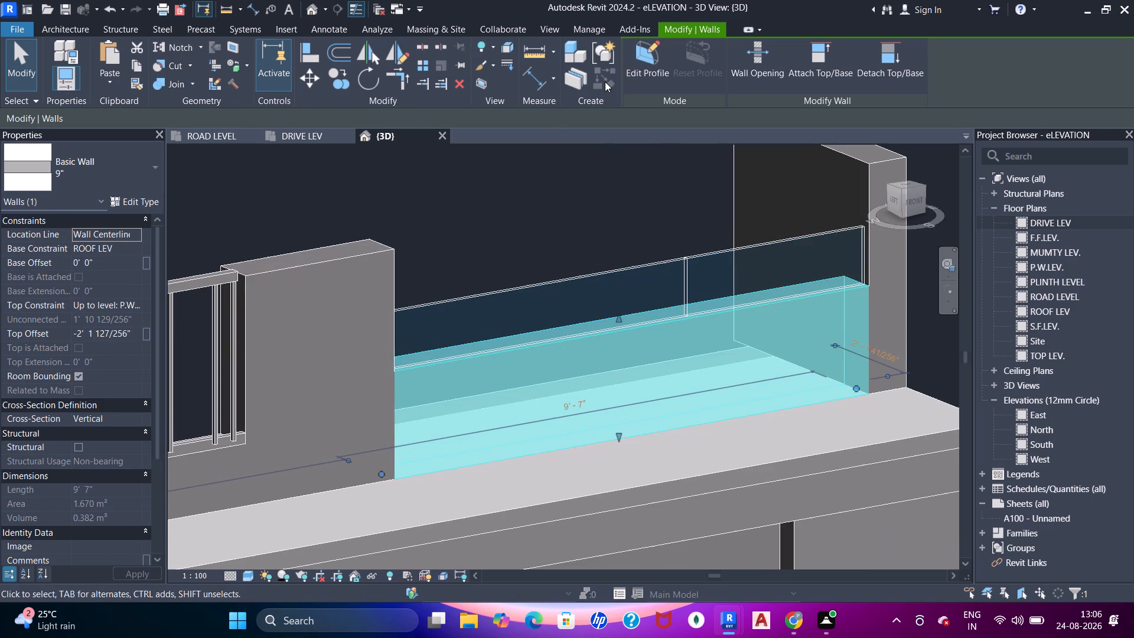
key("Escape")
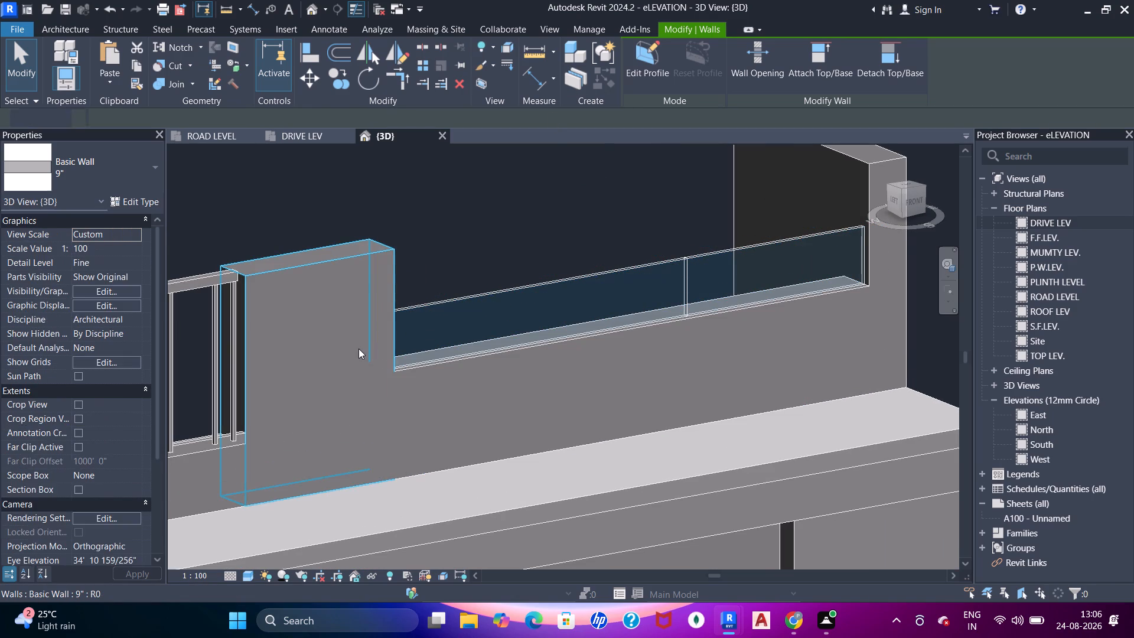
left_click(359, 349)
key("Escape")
Draw a 9" wall like the tall pier, about 27'-6" long, from ROOF LEV up to MUMTY LEV., using the pier's top corner and far side parapet's top as picks.
left_click(390, 267)
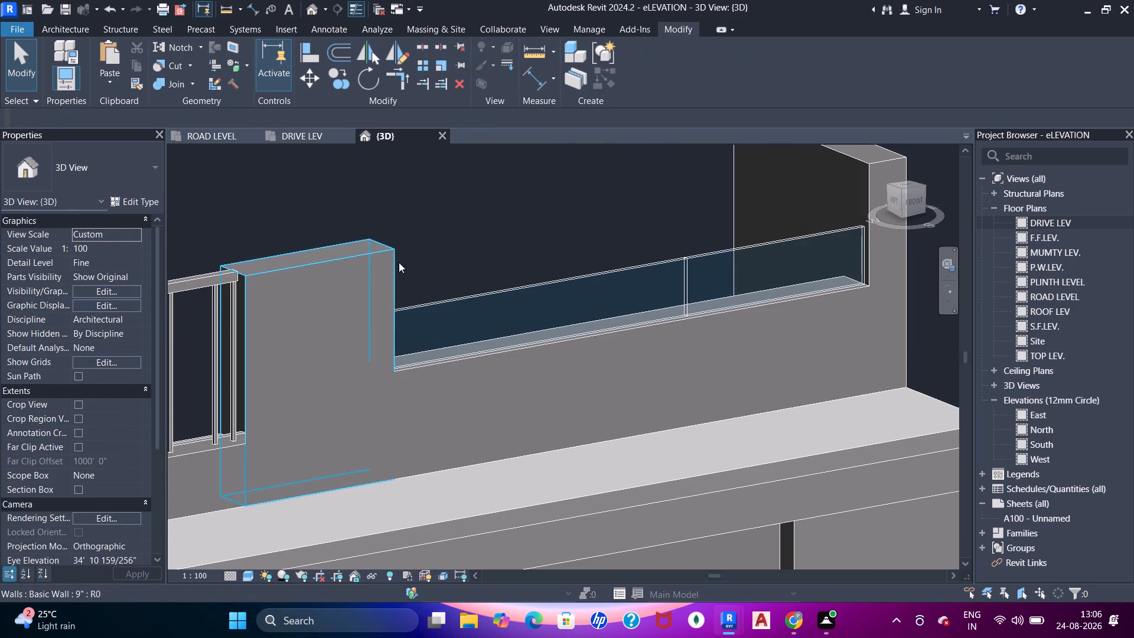
left_click(608, 83)
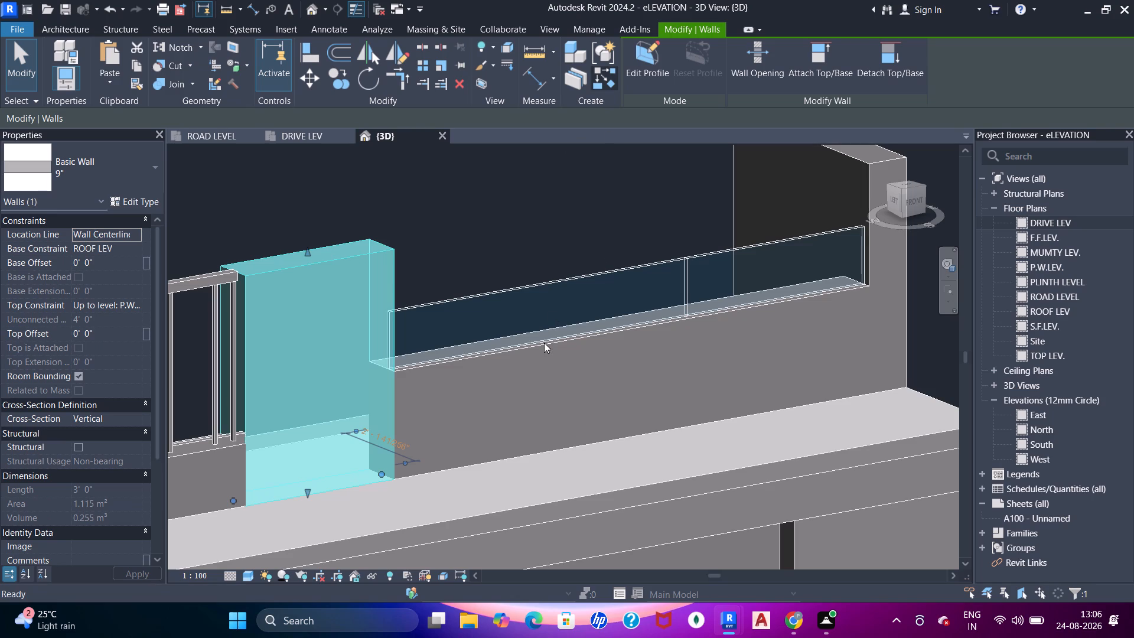
middle_click_drag(480, 384, 383, 402, "shift")
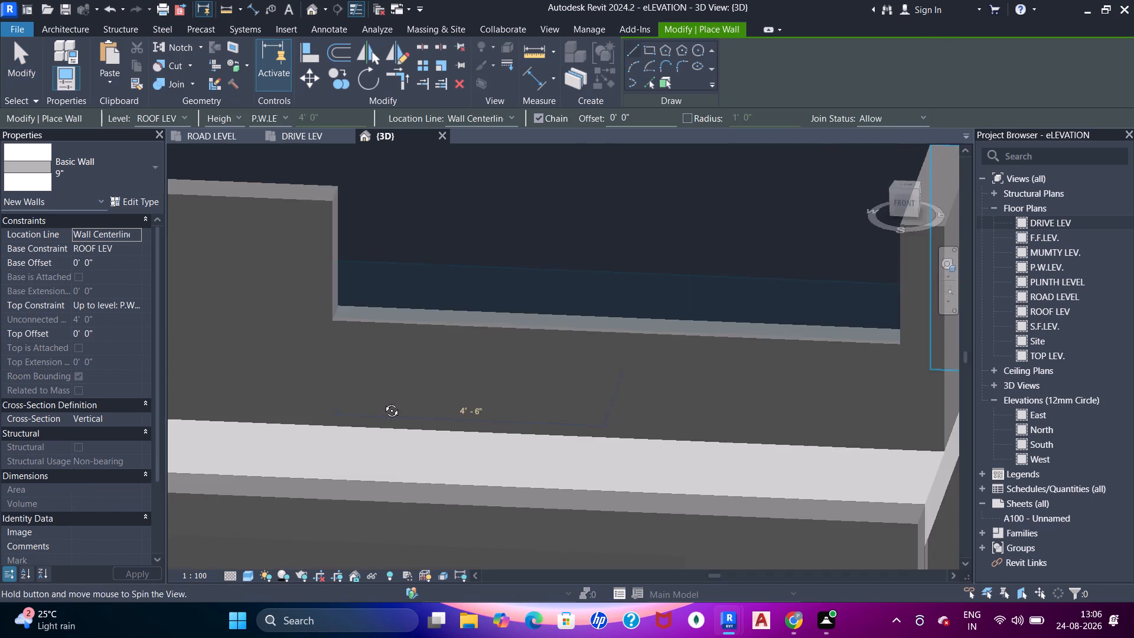
middle_click_drag(383, 402, 364, 392, "shift")
scroll(346, 258, "up", 5)
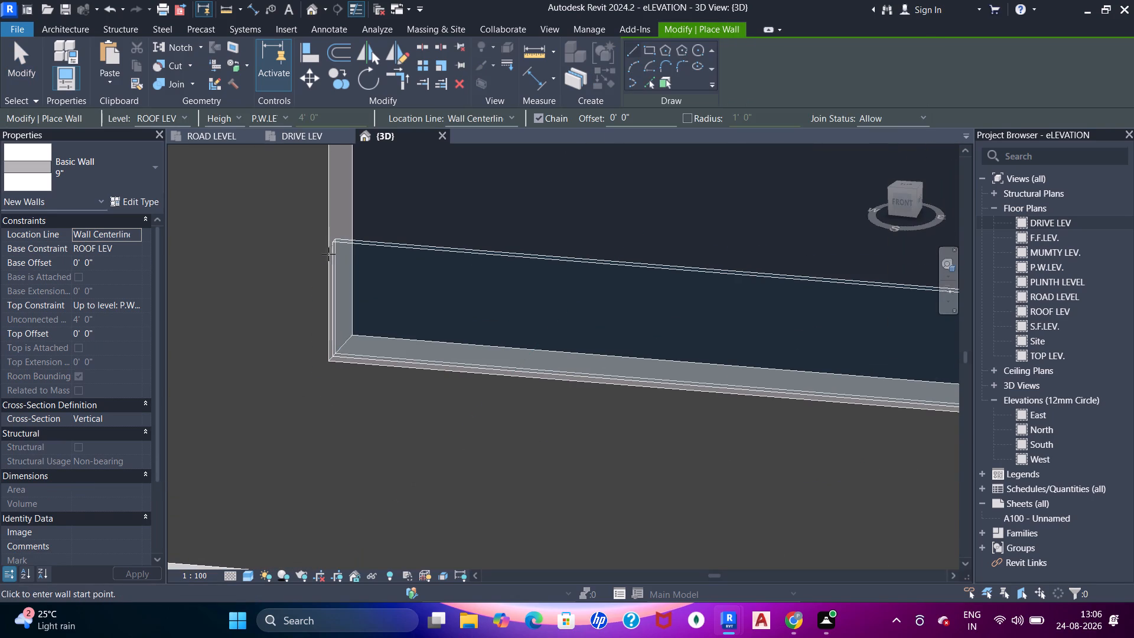
middle_click_drag(333, 233, 333, 359)
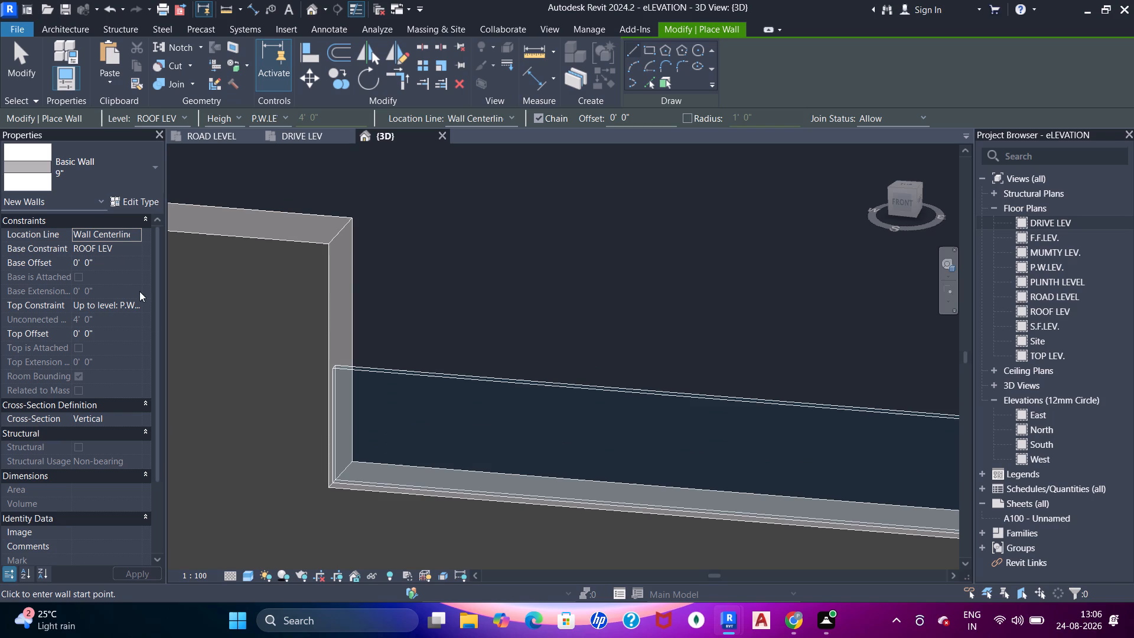
left_click(141, 308)
left_click(132, 307)
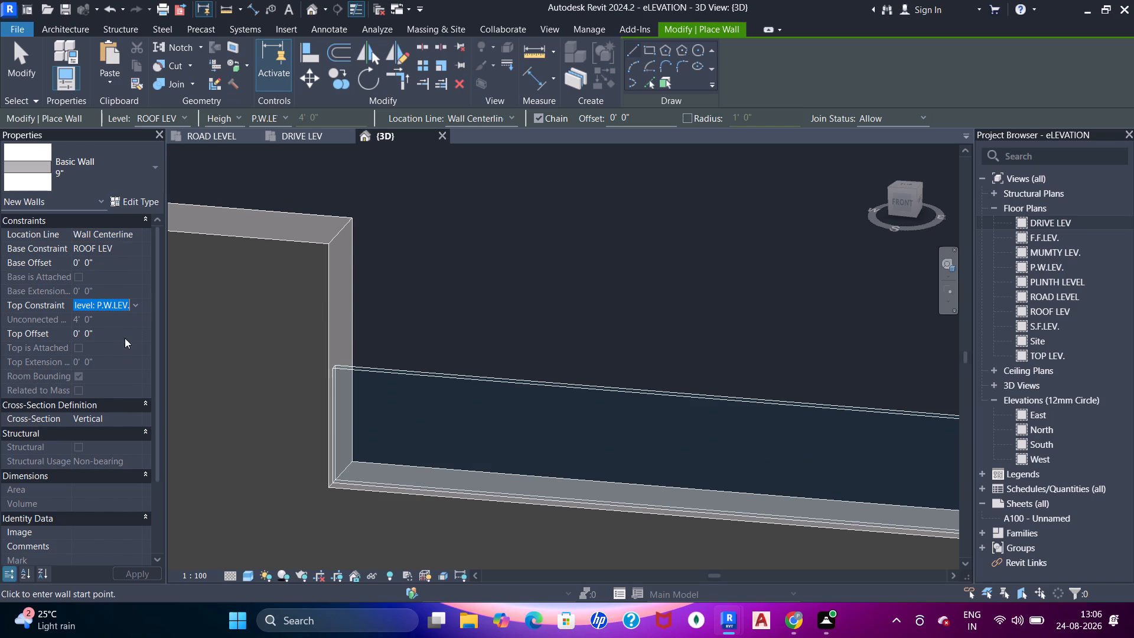
left_click(133, 370)
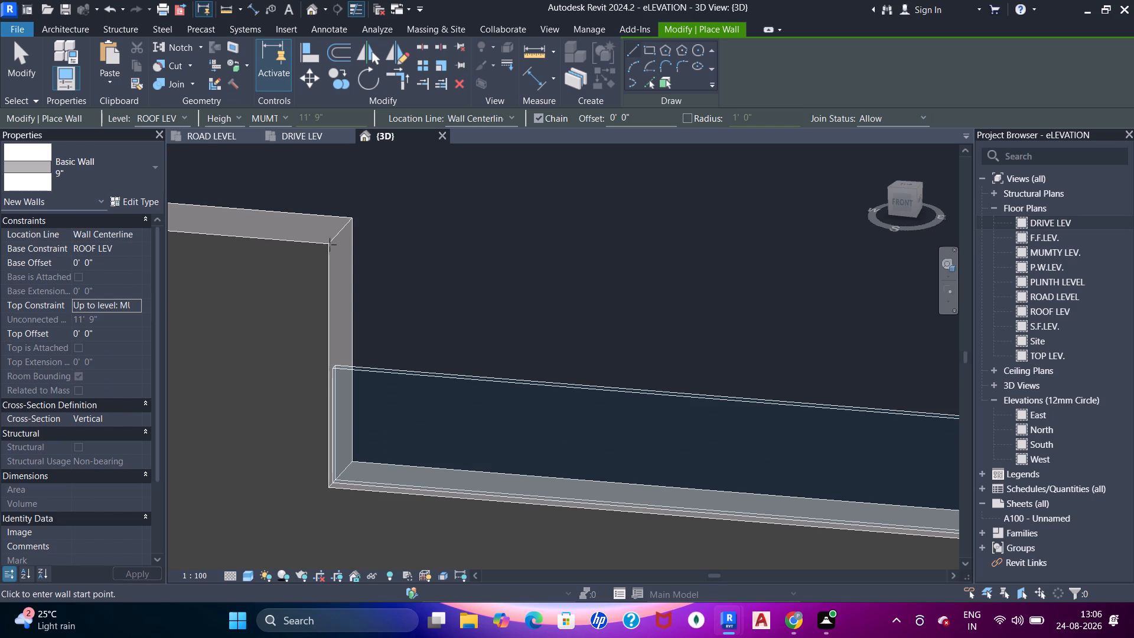
left_click(330, 245)
scroll(389, 263, "down", 5)
middle_click_drag(522, 300, 750, 275, "shift")
middle_click_drag(830, 225, 751, 263)
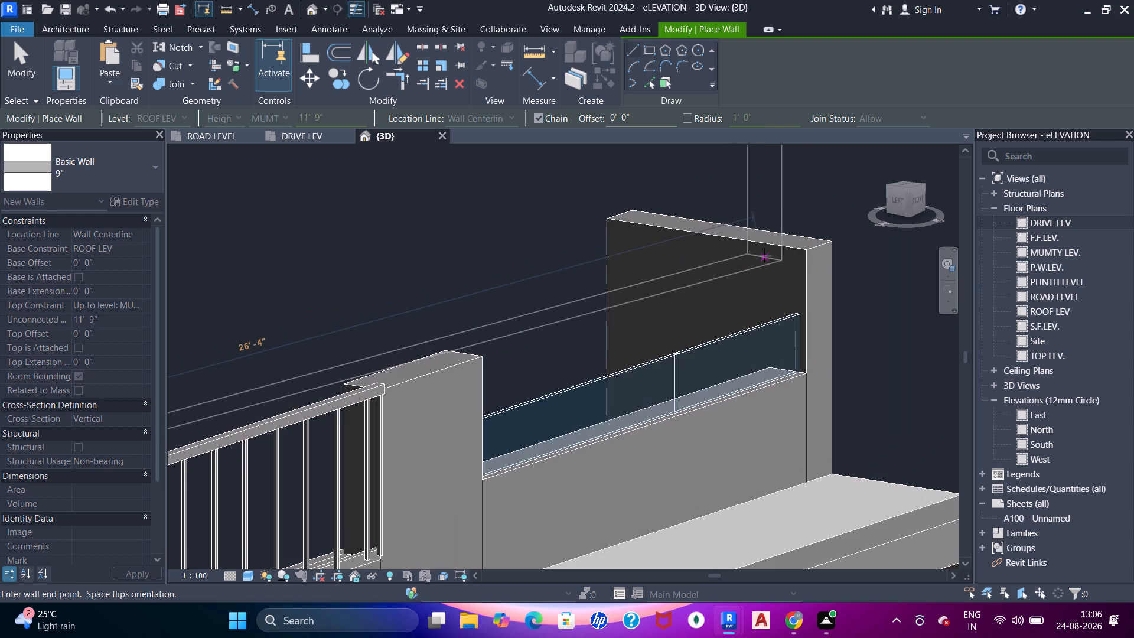
left_click(789, 241)
key("Escape")
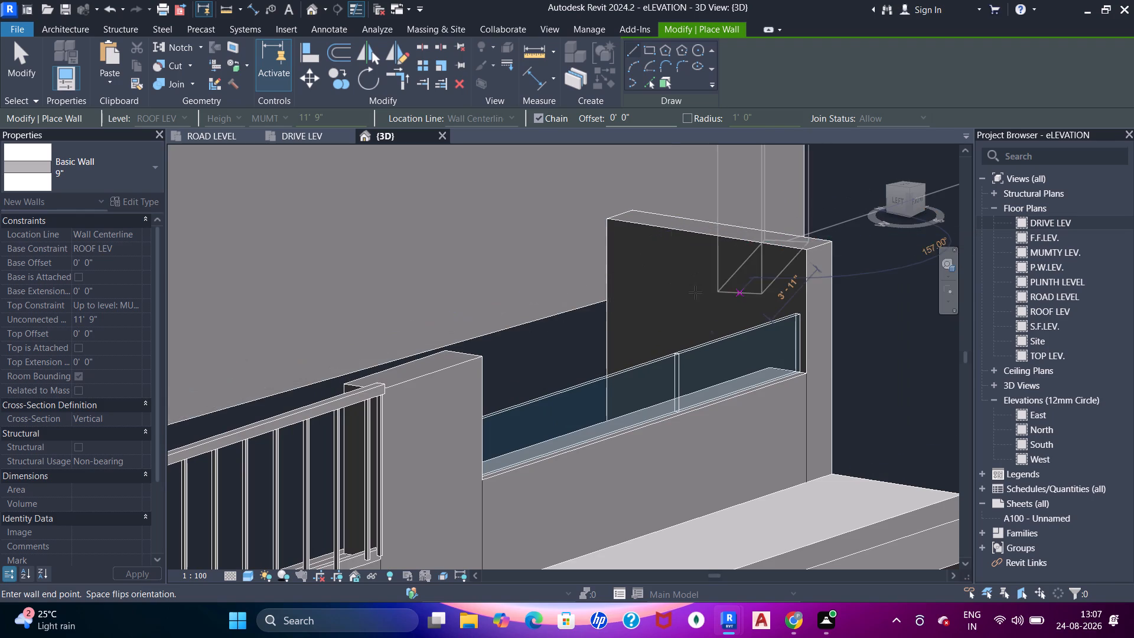
key("Escape")
key("Escape")
Shorten the new mumty-height wall to about 11'-4" by moving its end farther from the far side parapet.
scroll(572, 300, "down", 7)
middle_click_drag(472, 353, 509, 370)
middle_click_drag(482, 359, 515, 434, "shift")
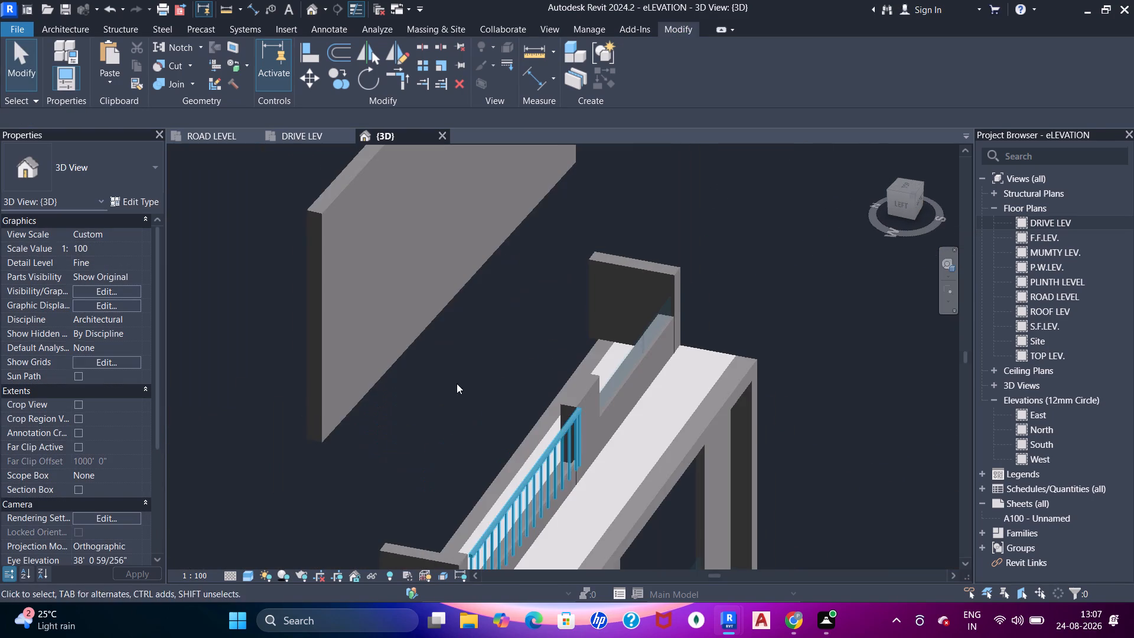
middle_click_drag(437, 354, 409, 311)
left_click(402, 304)
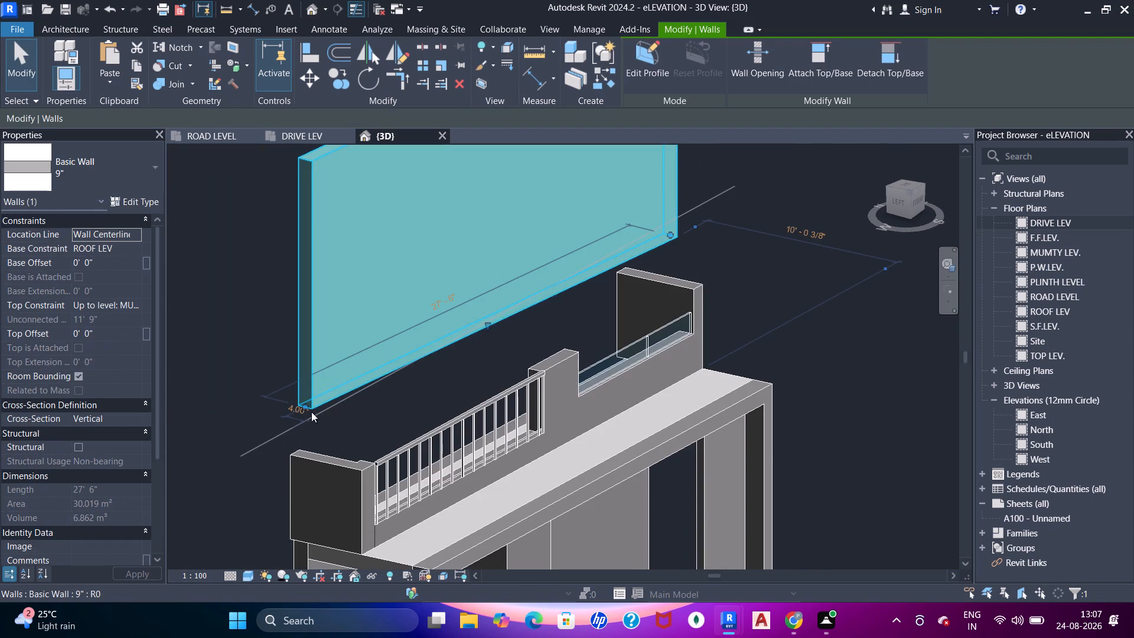
scroll(307, 400, "up", 4)
left_click_drag(306, 408, 661, 230)
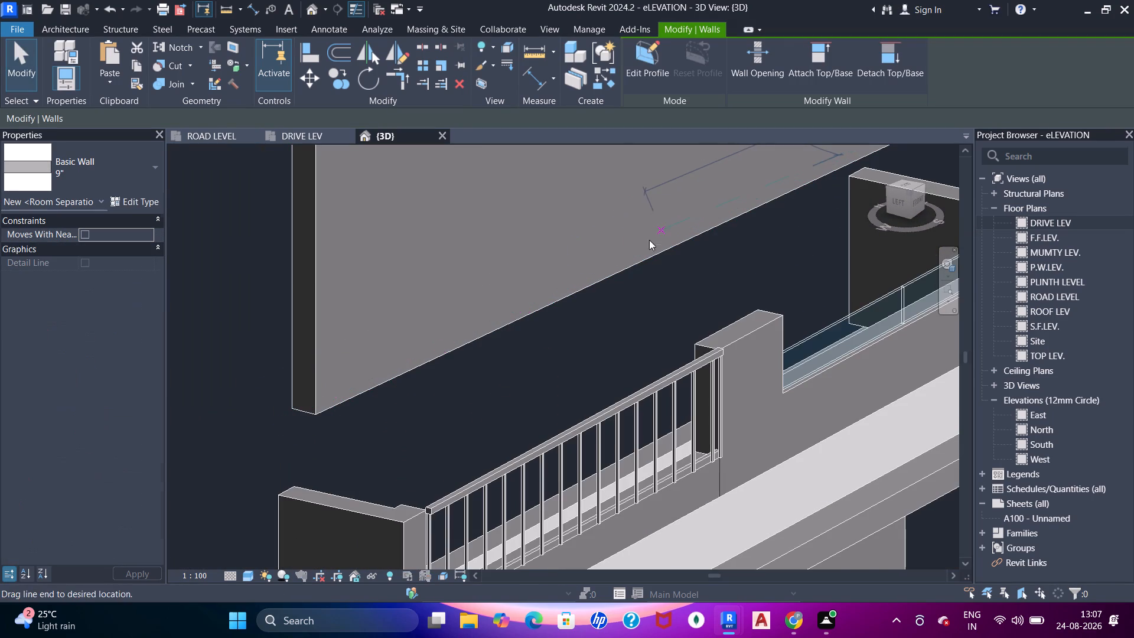
scroll(649, 240, "down", 4)
middle_click_drag(643, 275, 366, 406)
scroll(411, 337, "up", 4)
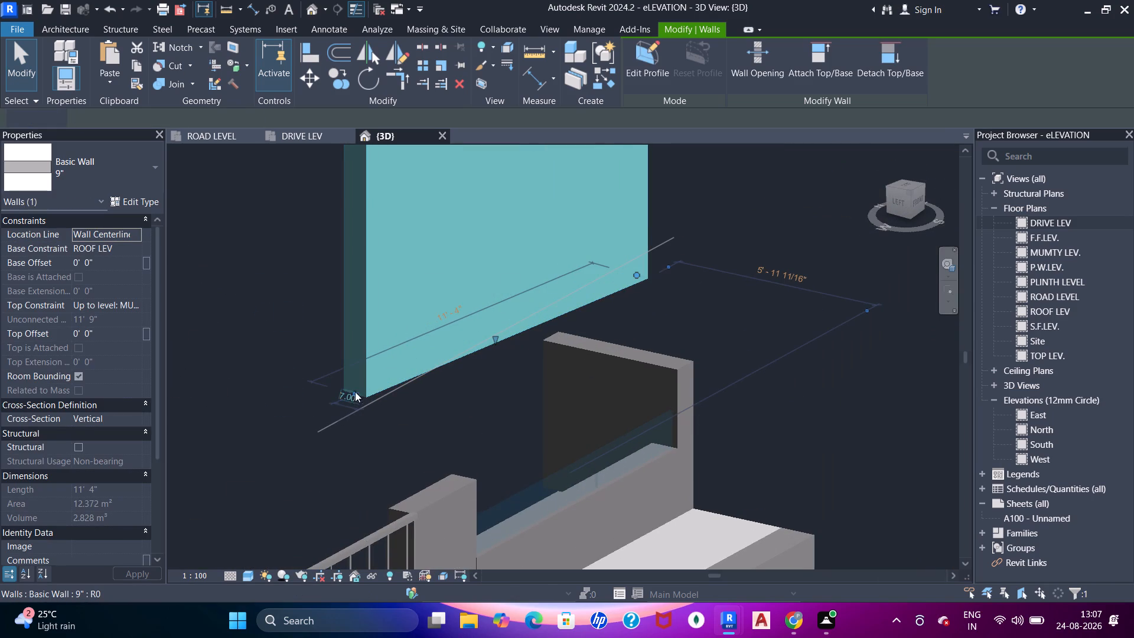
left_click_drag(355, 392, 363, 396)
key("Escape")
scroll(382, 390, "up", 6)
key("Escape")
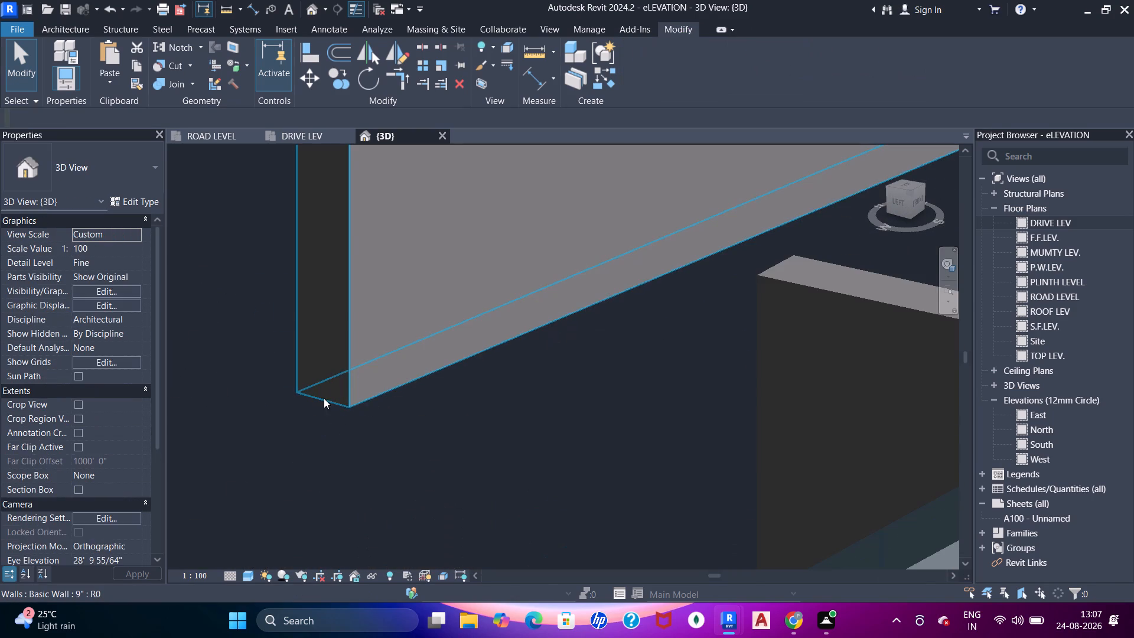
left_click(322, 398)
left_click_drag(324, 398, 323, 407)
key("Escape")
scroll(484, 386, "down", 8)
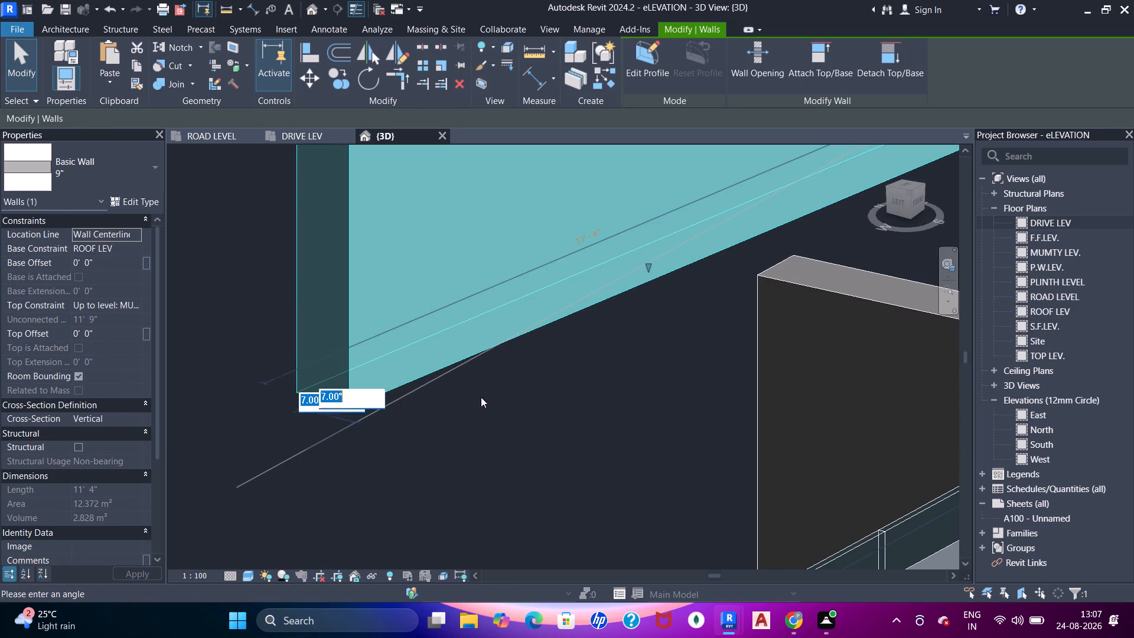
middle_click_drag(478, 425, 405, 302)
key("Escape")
Align the mumty-height wall's front face with the outer face of the tall parapet pier beside the railing.
scroll(461, 362, "up", 2)
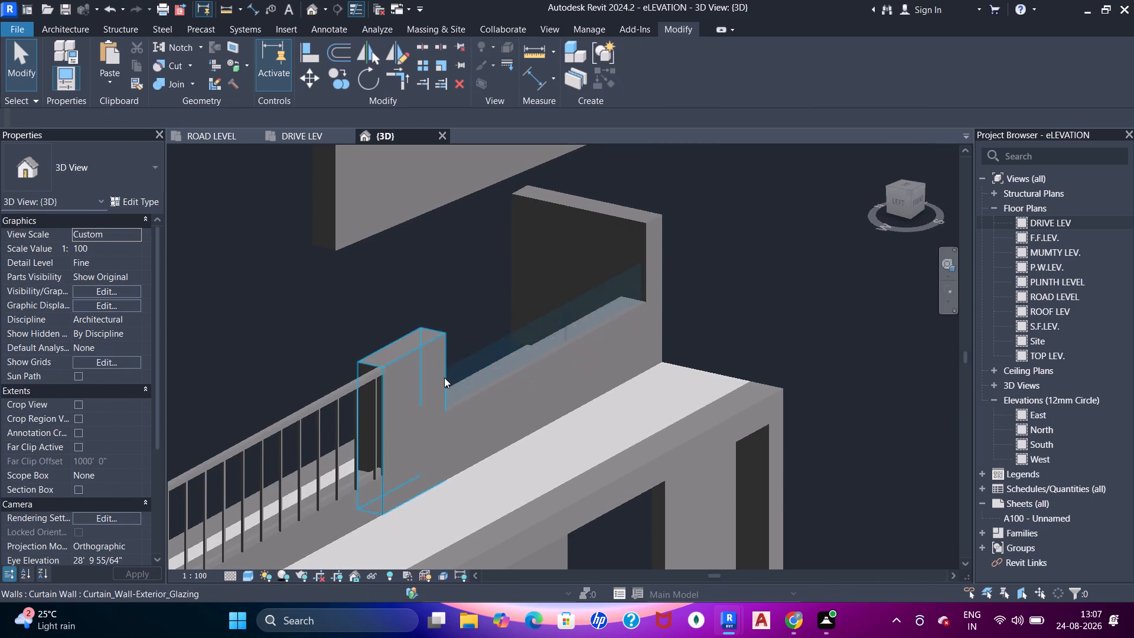
middle_click_drag(444, 377, 462, 399)
key("a")
key("a")
left_click(444, 393)
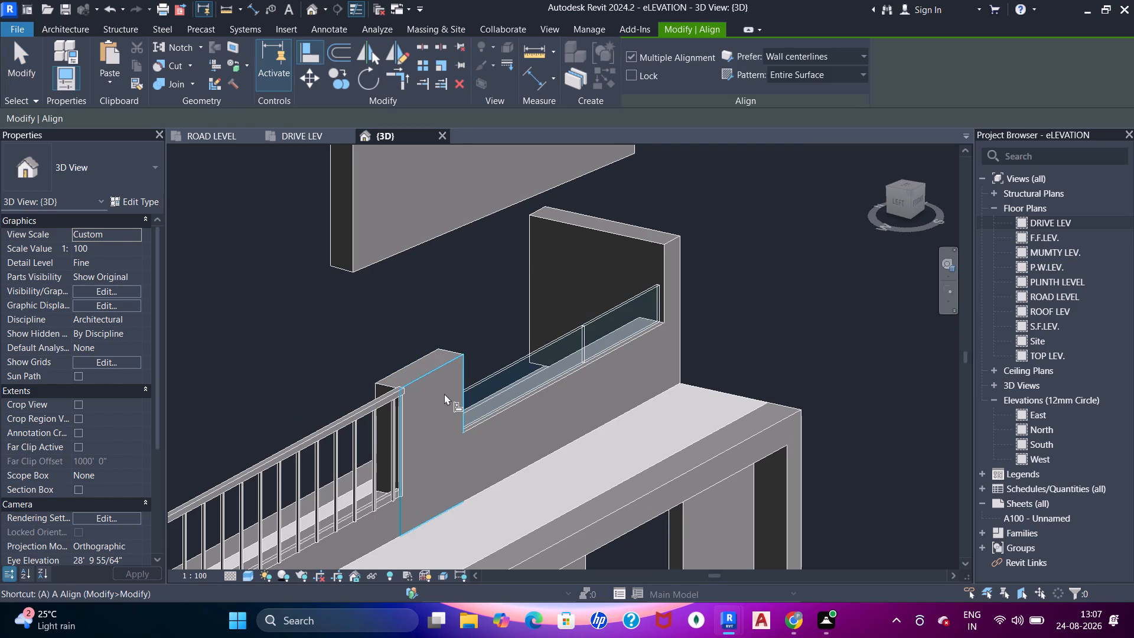
scroll(464, 298, "up", 1)
middle_click_drag(466, 304, 485, 373)
left_click(415, 241)
scroll(464, 288, "down", 2)
key("Escape")
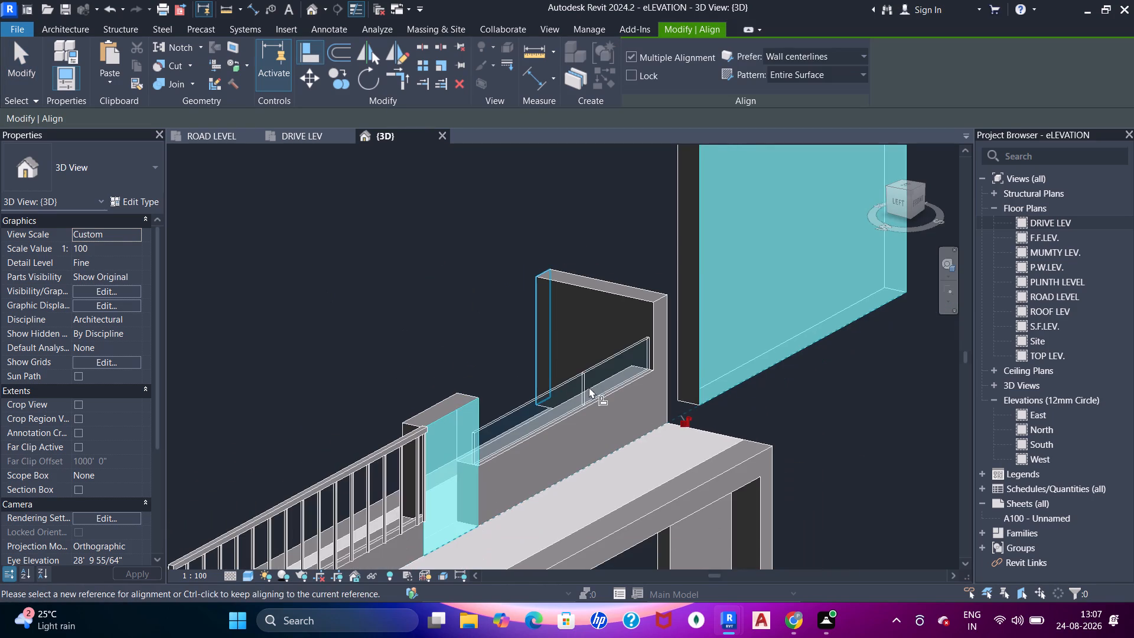
key("Escape")
Delete the stray glazed curtain wall, with all its parts, floating apart from the building near MUMTY LEV. and TOP LEV.
scroll(576, 336, "down", 4)
middle_click_drag(614, 349, 569, 375)
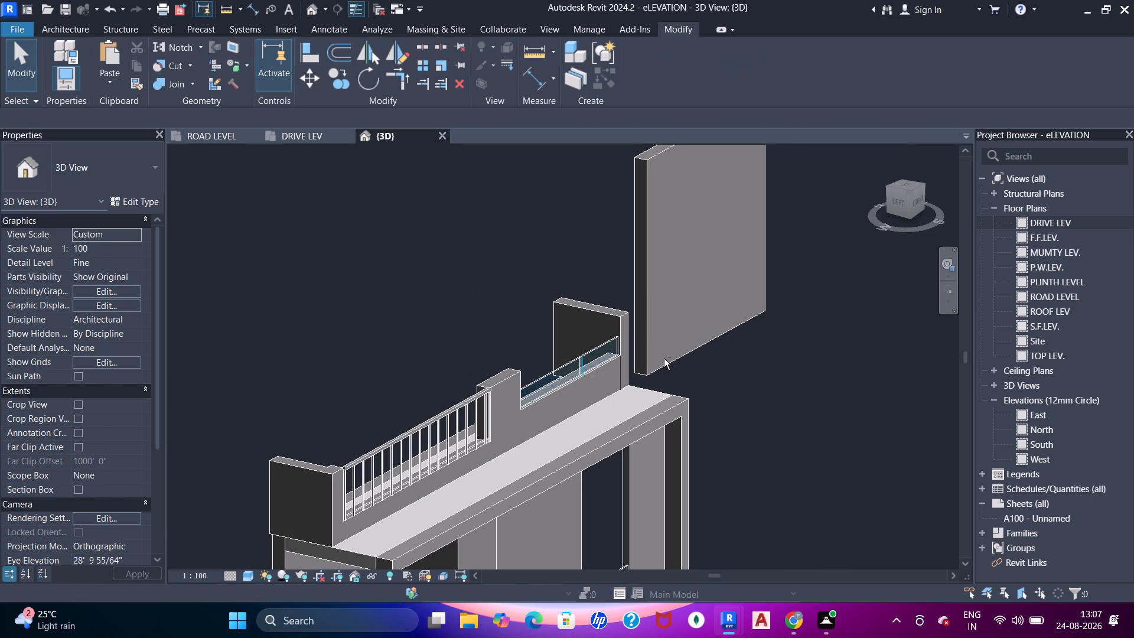
middle_click_drag(665, 360, 353, 274, "shift")
middle_click_drag(455, 327, 410, 398, "shift")
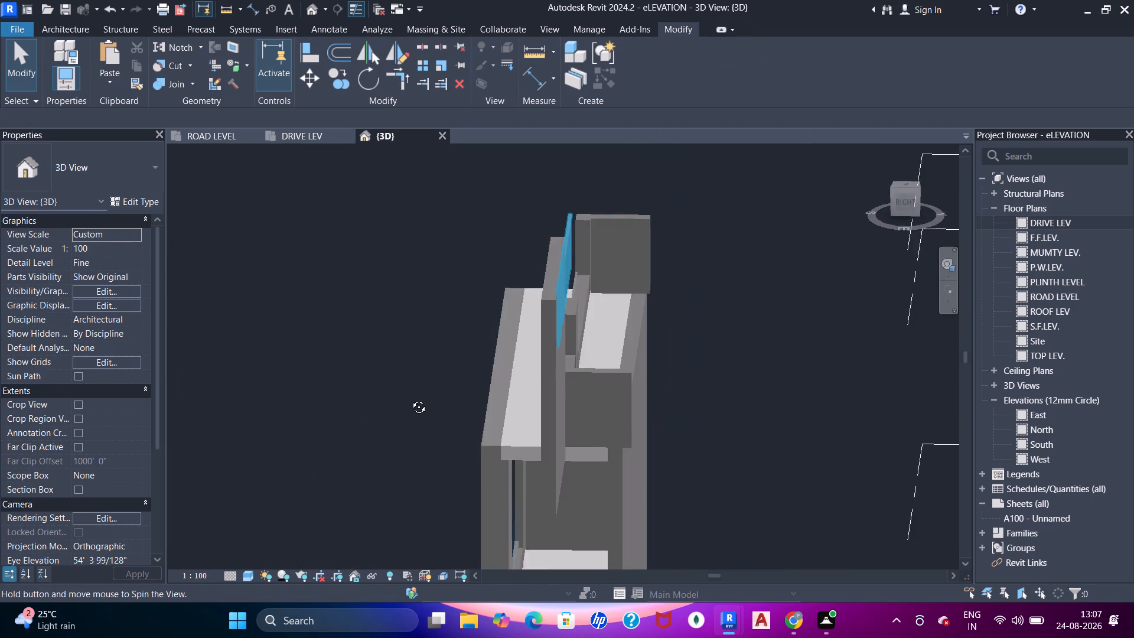
middle_click_drag(410, 398, 593, 390, "shift")
middle_click(593, 390, "shift")
middle_click(593, 390, "shift")
middle_click(593, 390, "shift")
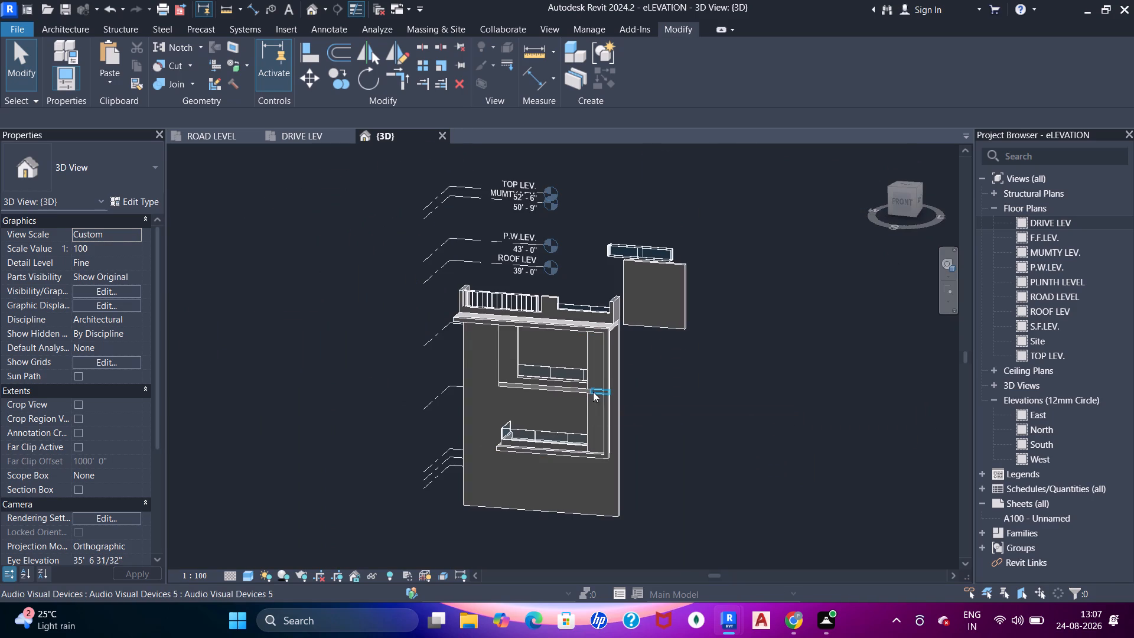
middle_click_drag(590, 392, 680, 420, "shift")
middle_click_drag(686, 416, 696, 412, "shift")
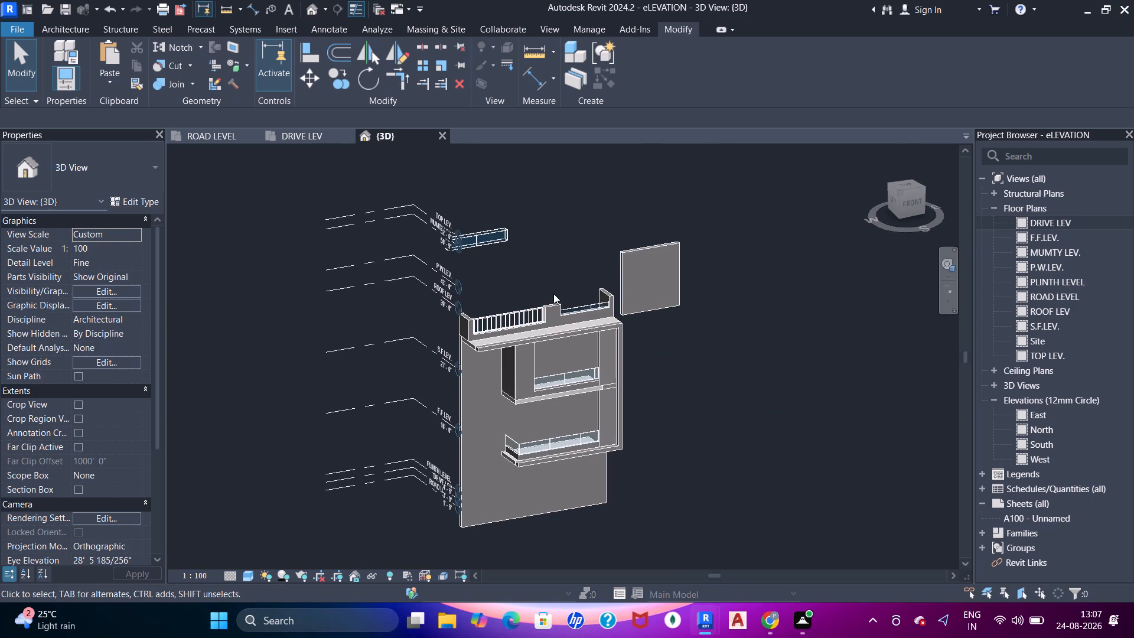
middle_click_drag(560, 289, 600, 334, "shift")
middle_click_drag(497, 229, 447, 249)
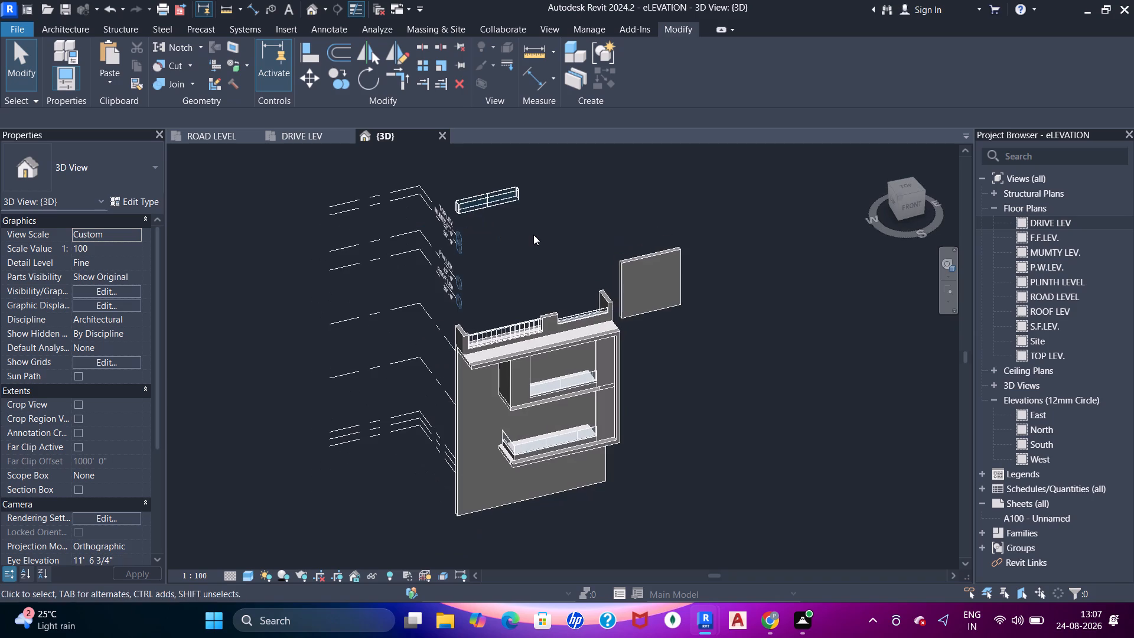
left_click_drag(533, 235, 467, 167)
key("Delete")
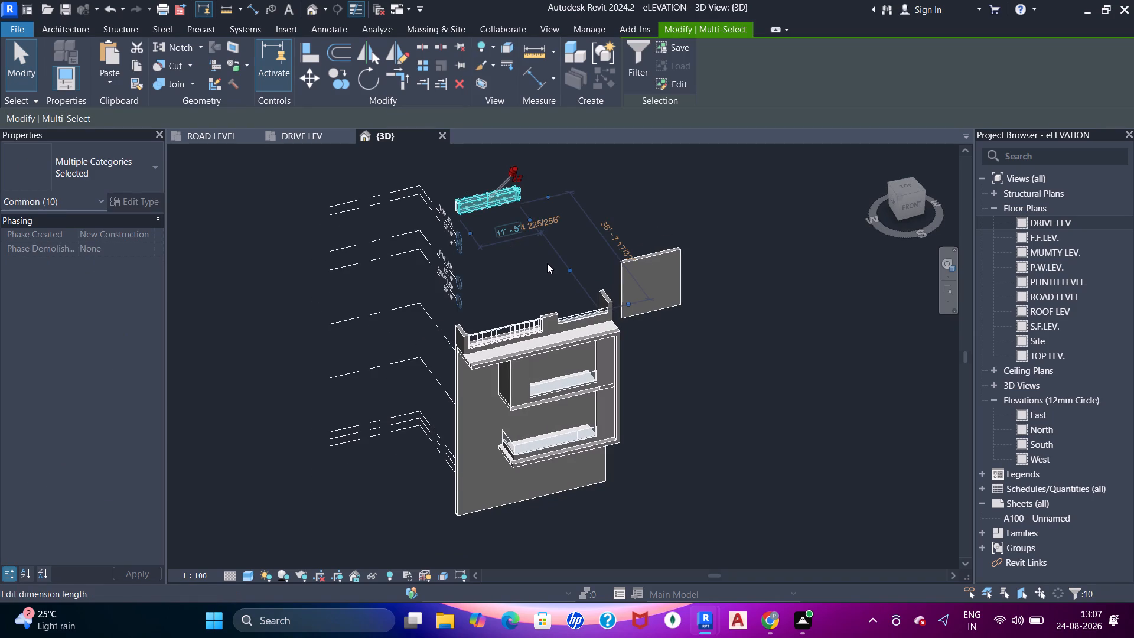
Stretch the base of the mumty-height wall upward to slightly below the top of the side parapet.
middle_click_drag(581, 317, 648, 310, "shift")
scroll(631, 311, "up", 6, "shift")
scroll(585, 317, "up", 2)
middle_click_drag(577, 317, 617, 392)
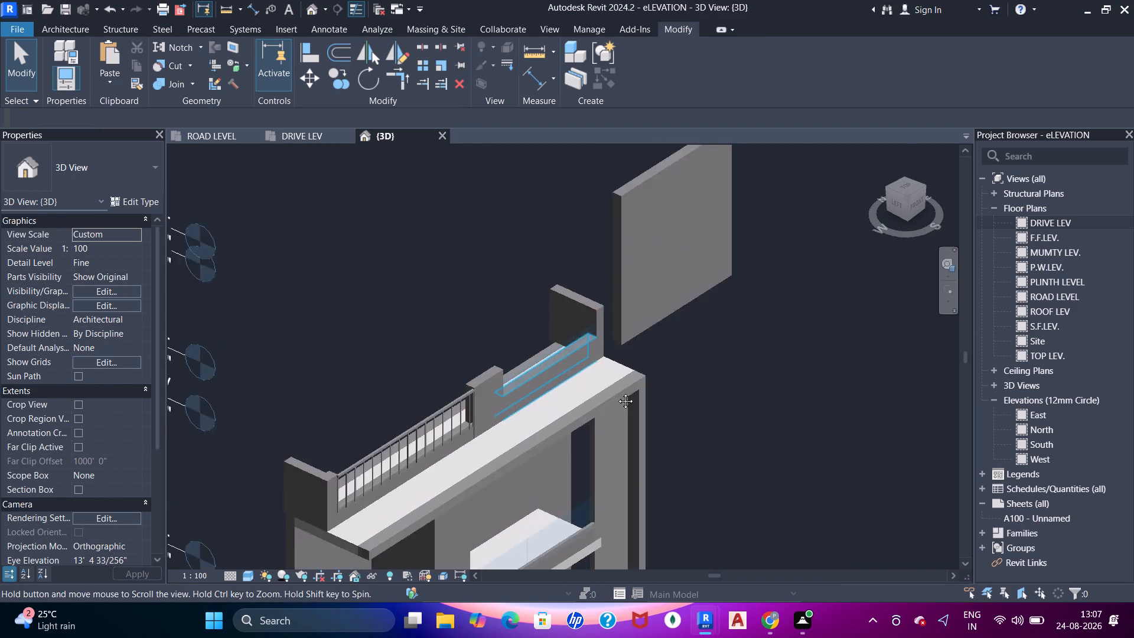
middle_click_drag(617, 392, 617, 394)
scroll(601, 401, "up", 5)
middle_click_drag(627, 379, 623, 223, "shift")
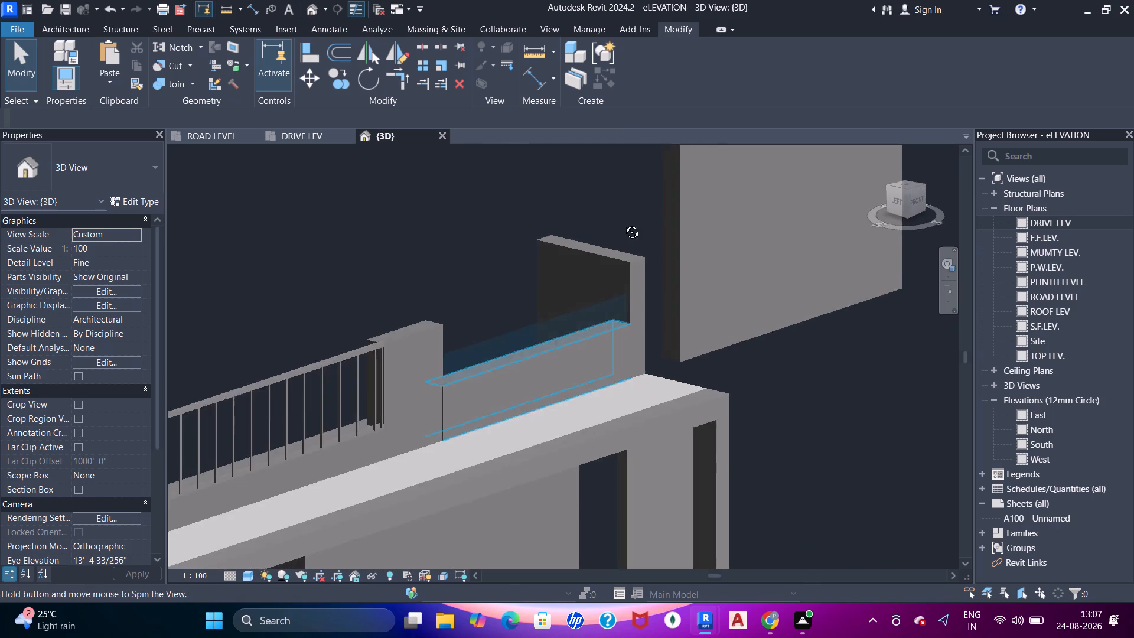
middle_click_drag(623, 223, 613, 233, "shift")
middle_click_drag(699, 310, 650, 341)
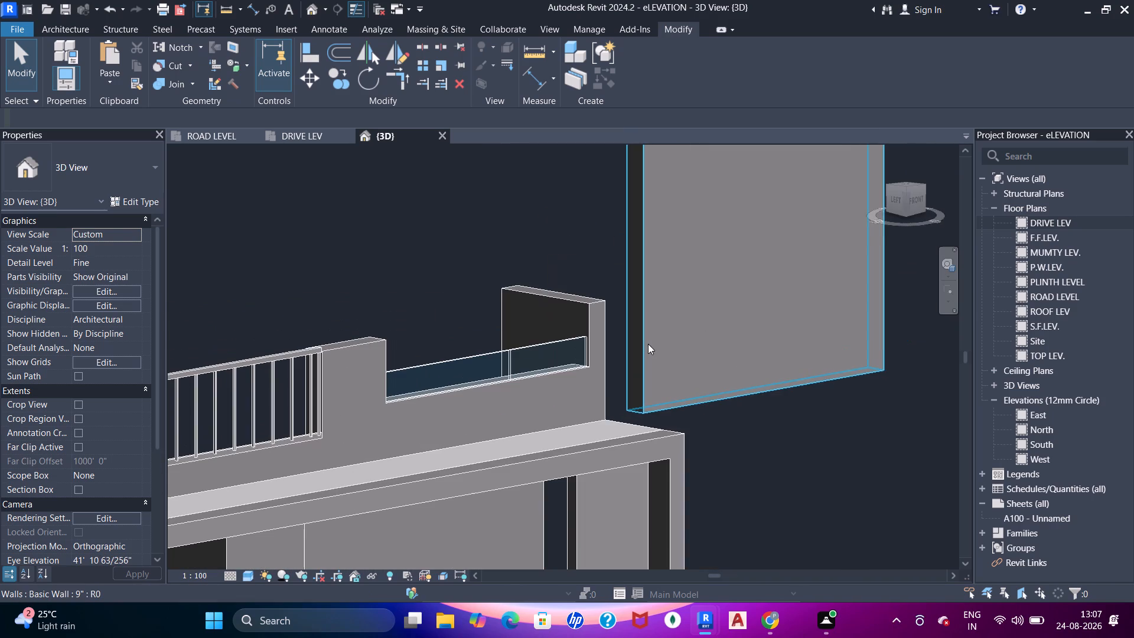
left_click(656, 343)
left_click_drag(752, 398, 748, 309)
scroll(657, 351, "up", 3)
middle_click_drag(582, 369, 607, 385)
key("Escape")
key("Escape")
Align the mumty-height wall's bottom with the top edge of the roof parapet's glazing.
key("a")
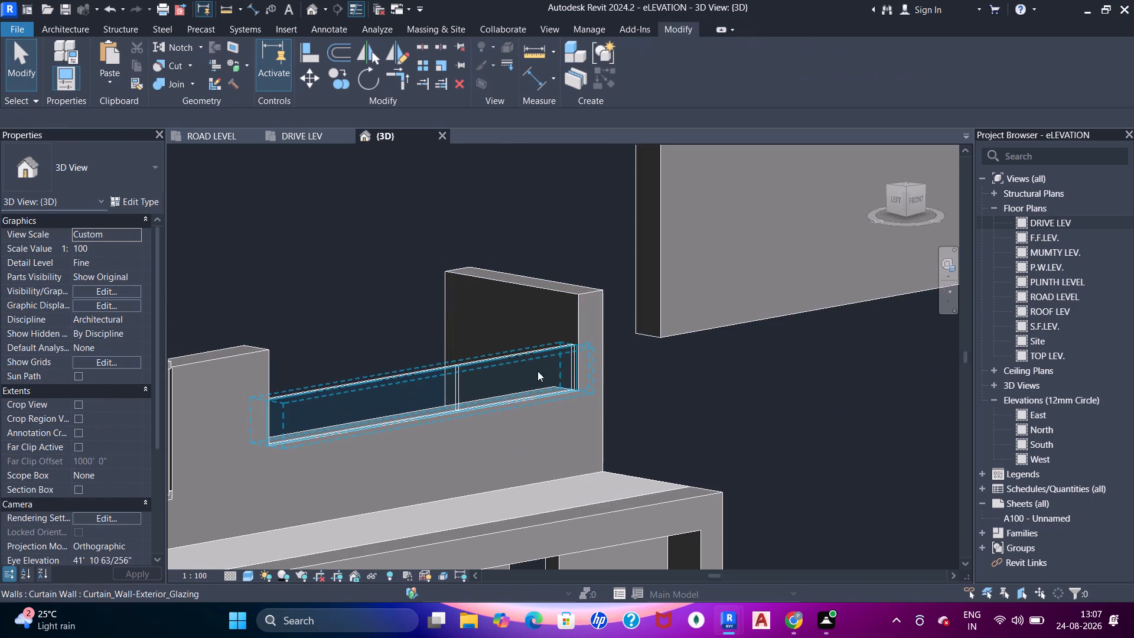
key("a")
key("a")
left_click(524, 349)
left_click(677, 335)
key("Escape")
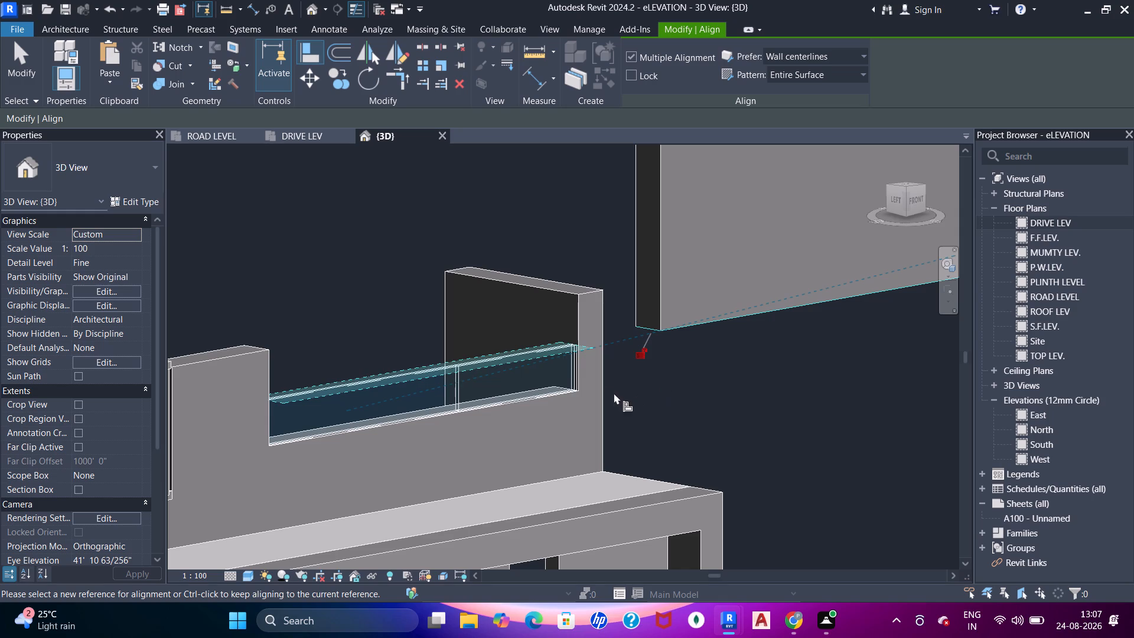
key("Escape")
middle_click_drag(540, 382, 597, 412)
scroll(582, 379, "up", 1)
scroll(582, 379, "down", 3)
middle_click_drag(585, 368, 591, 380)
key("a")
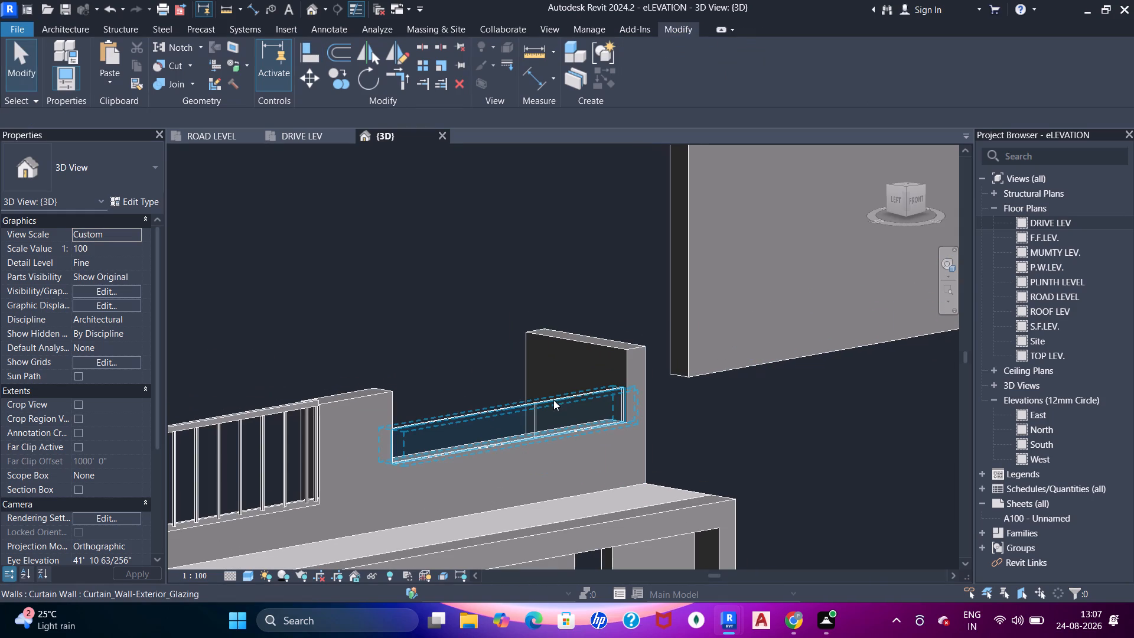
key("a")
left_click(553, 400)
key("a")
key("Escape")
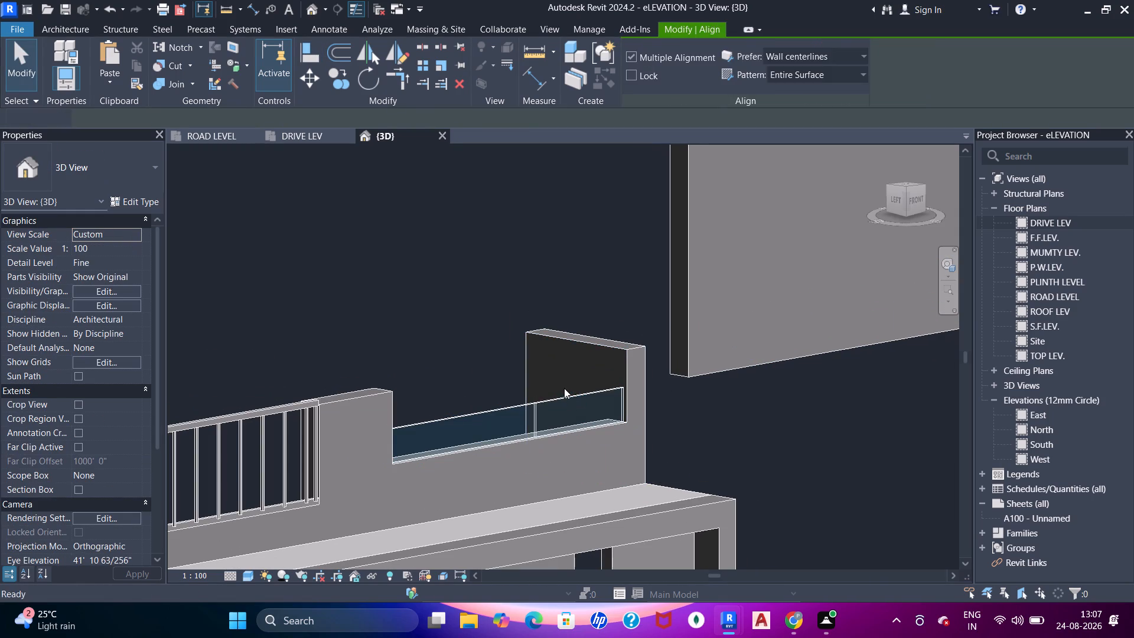
Align the top of the mumty-height wall with the top of the side parapet, reducing it to a shallow band.
key("a")
key("a")
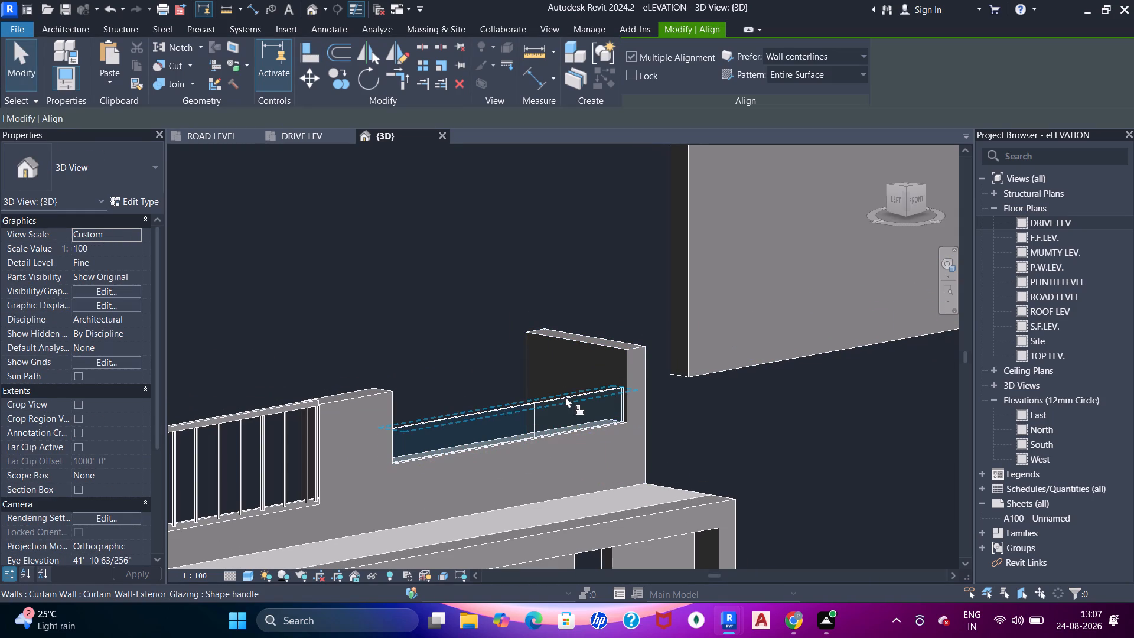
scroll(601, 338, "up", 5)
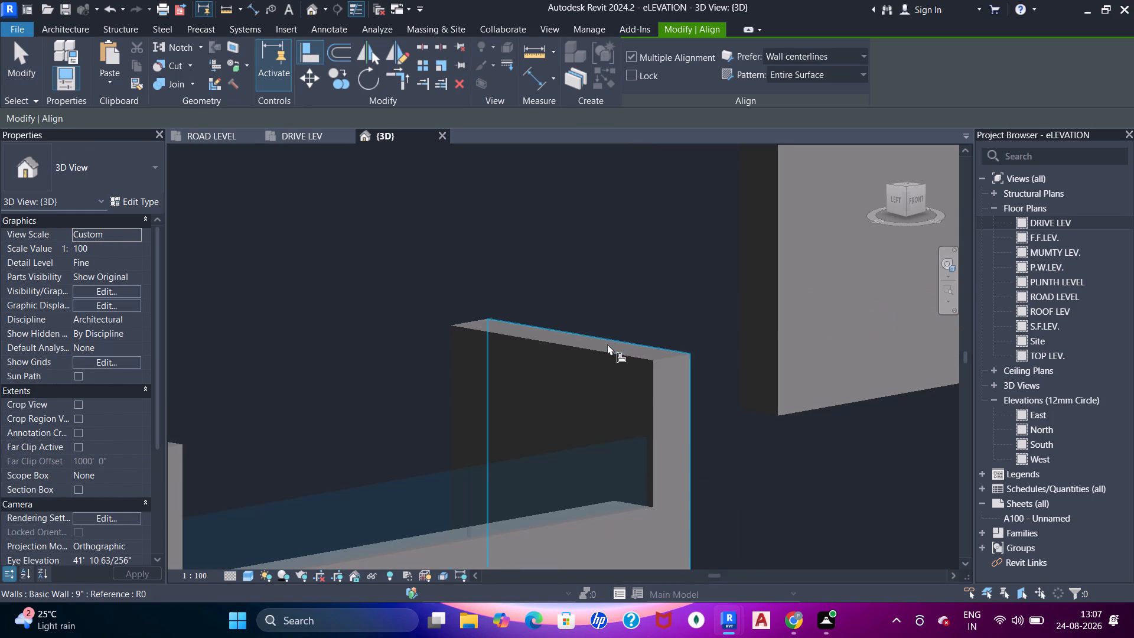
key("Tab")
left_click(602, 346)
scroll(602, 342, "down", 5)
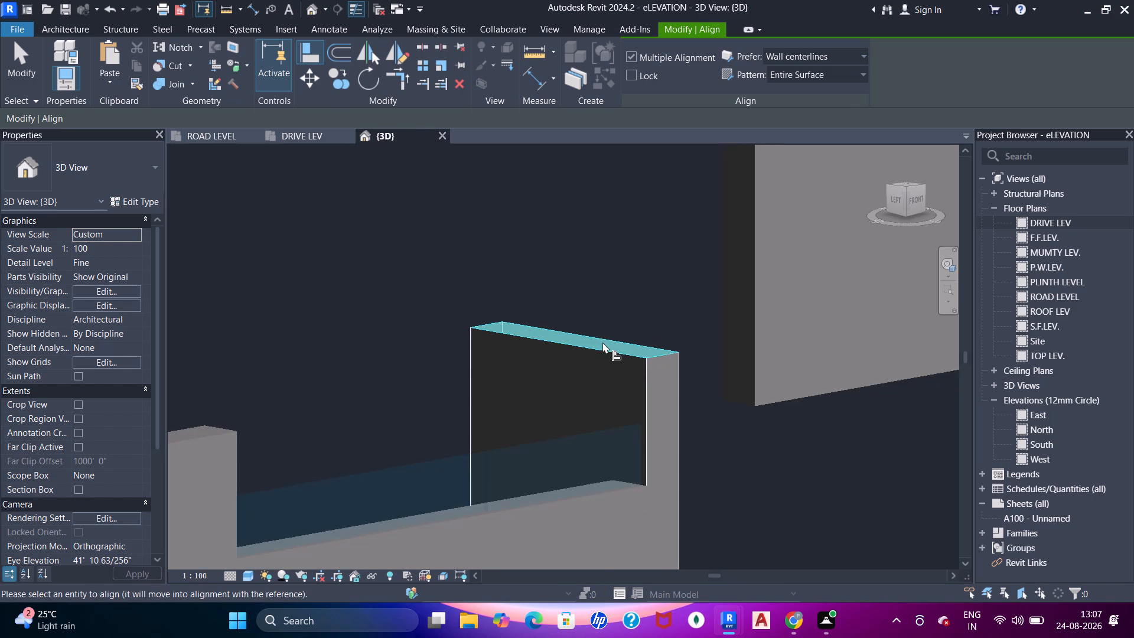
scroll(602, 342, "down", 5)
middle_click_drag(615, 274, 611, 356)
left_click(657, 285)
key("Escape")
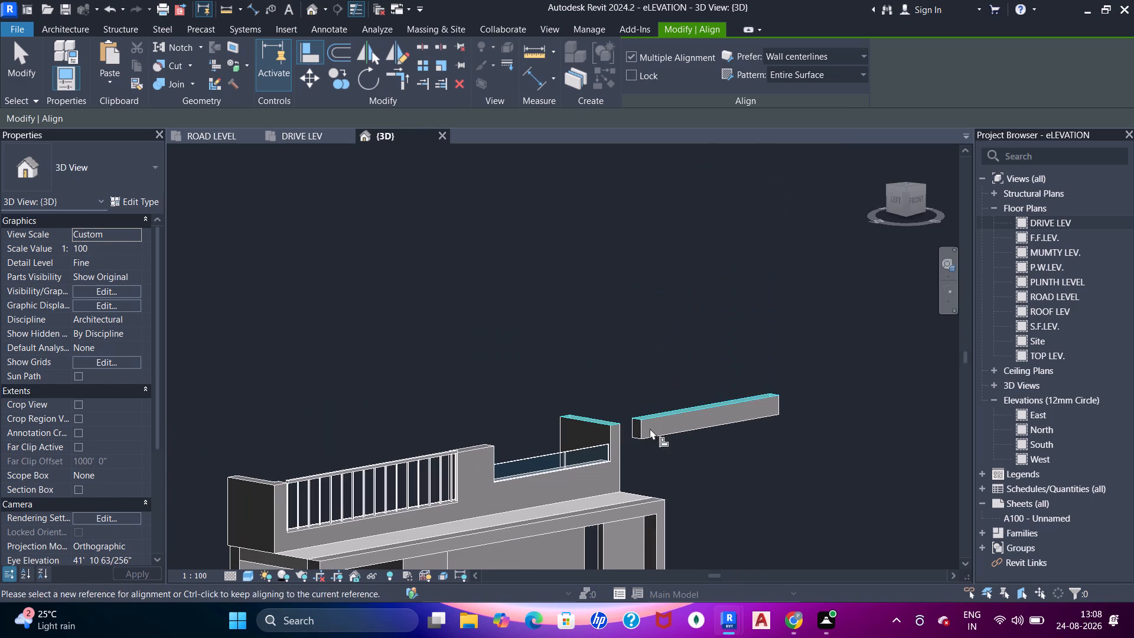
key("Escape")
Align the near end of the shallow wall band with the tall pier's end face so it spans over the glazing.
scroll(638, 433, "up", 5)
middle_click_drag(620, 440, 673, 392)
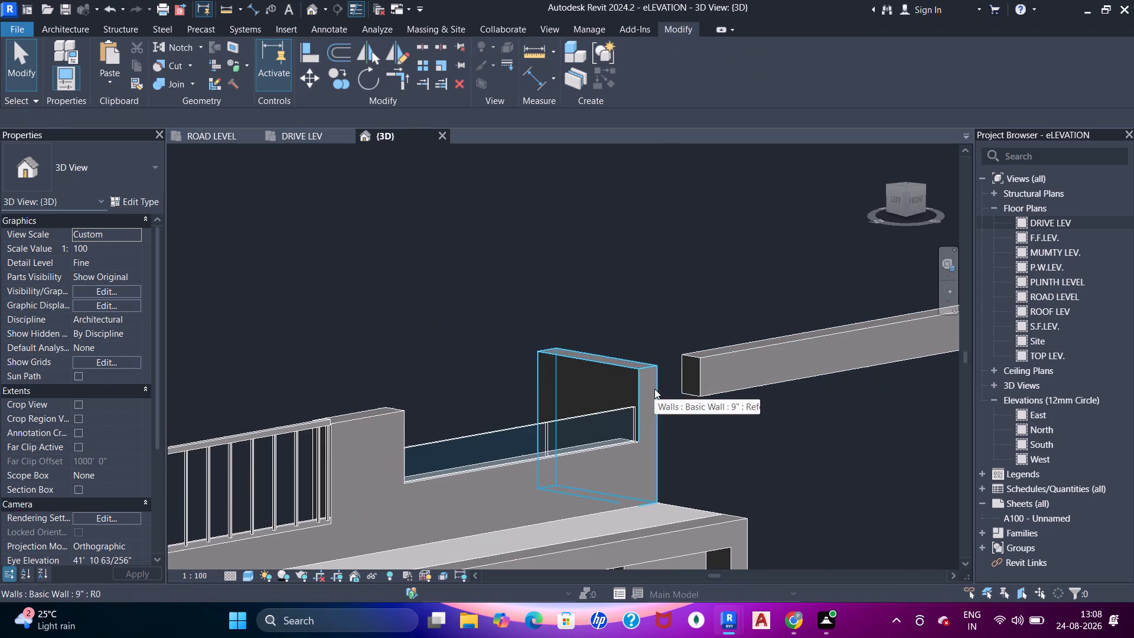
key("a")
key("a")
key("a")
middle_click_drag(541, 451, 315, 440, "shift")
scroll(362, 402, "up", 4)
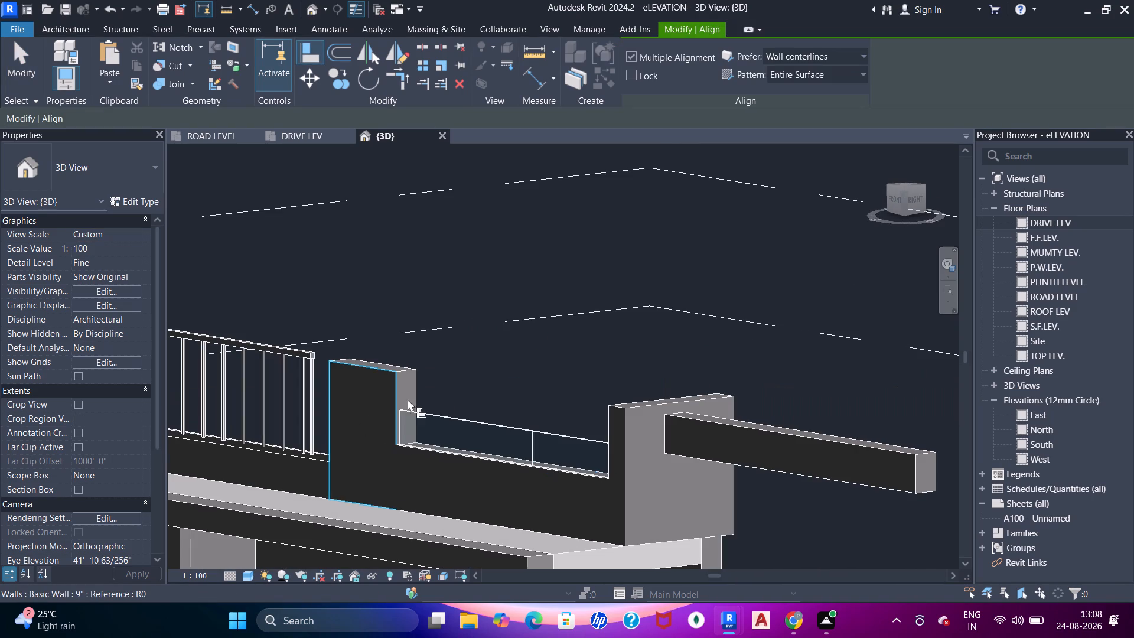
left_click(403, 388)
scroll(461, 388, "down", 3)
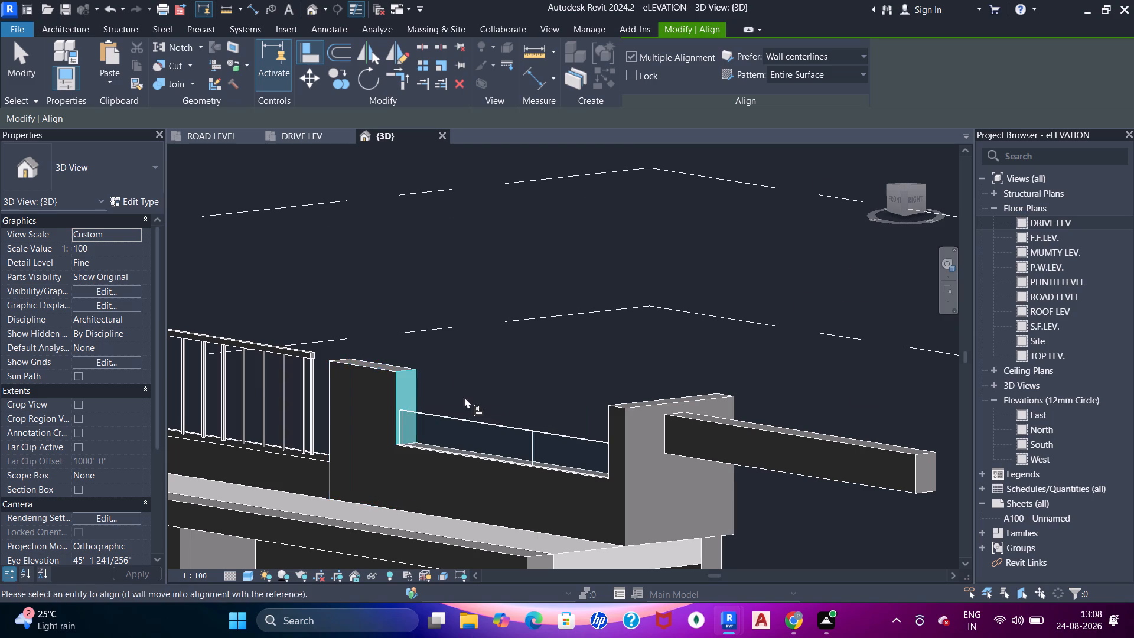
scroll(464, 397, "down", 1)
middle_click_drag(495, 420, 600, 419, "shift")
scroll(643, 441, "up", 4)
left_click(687, 415)
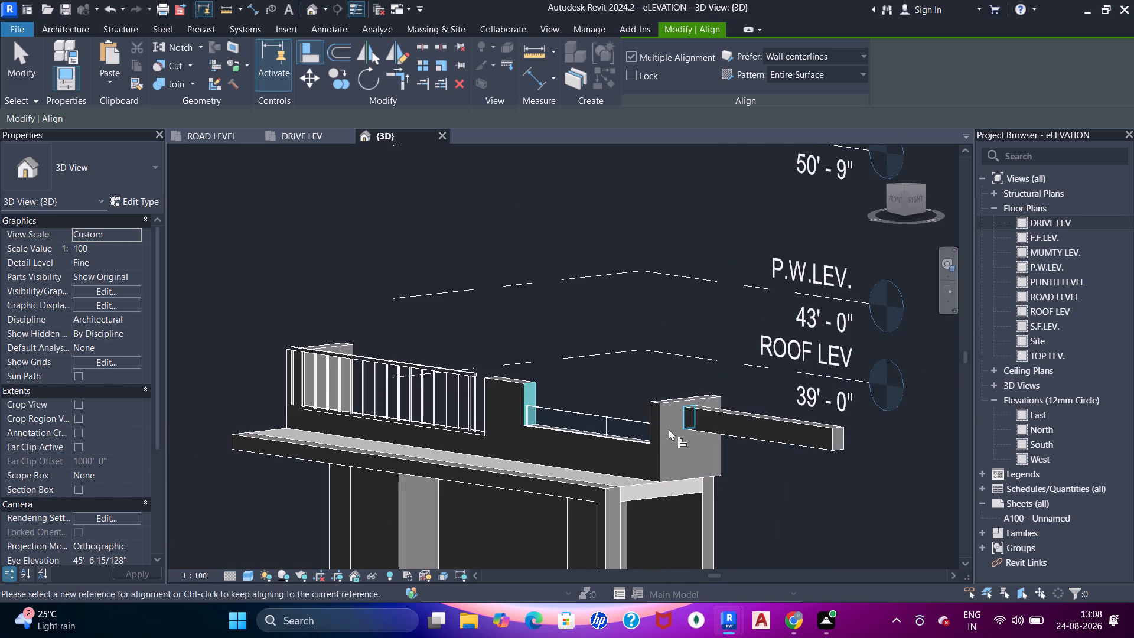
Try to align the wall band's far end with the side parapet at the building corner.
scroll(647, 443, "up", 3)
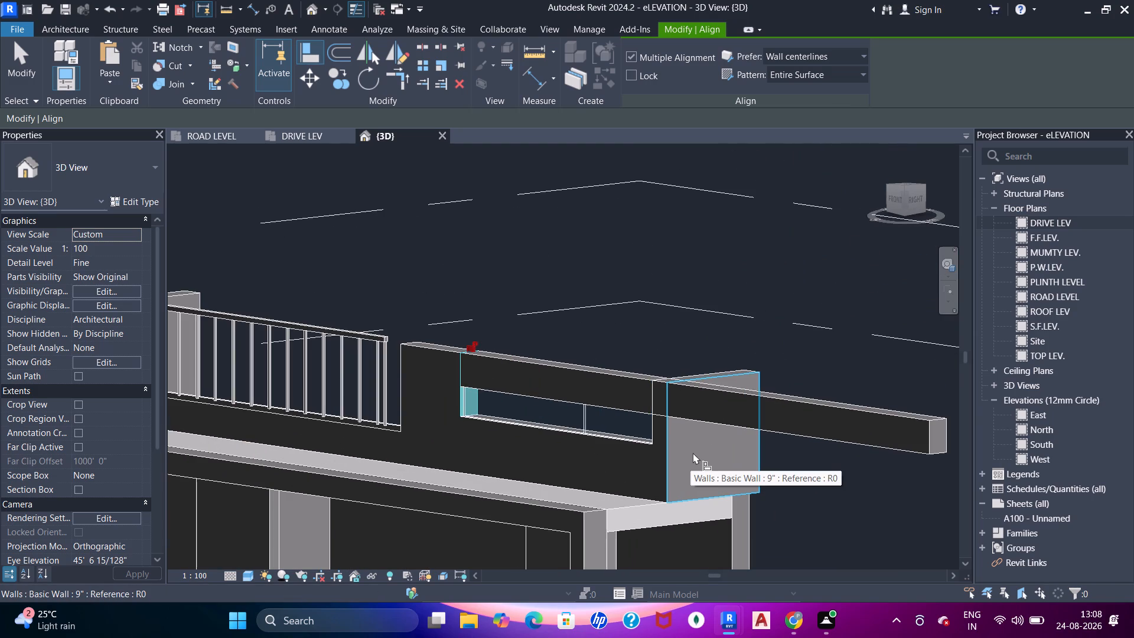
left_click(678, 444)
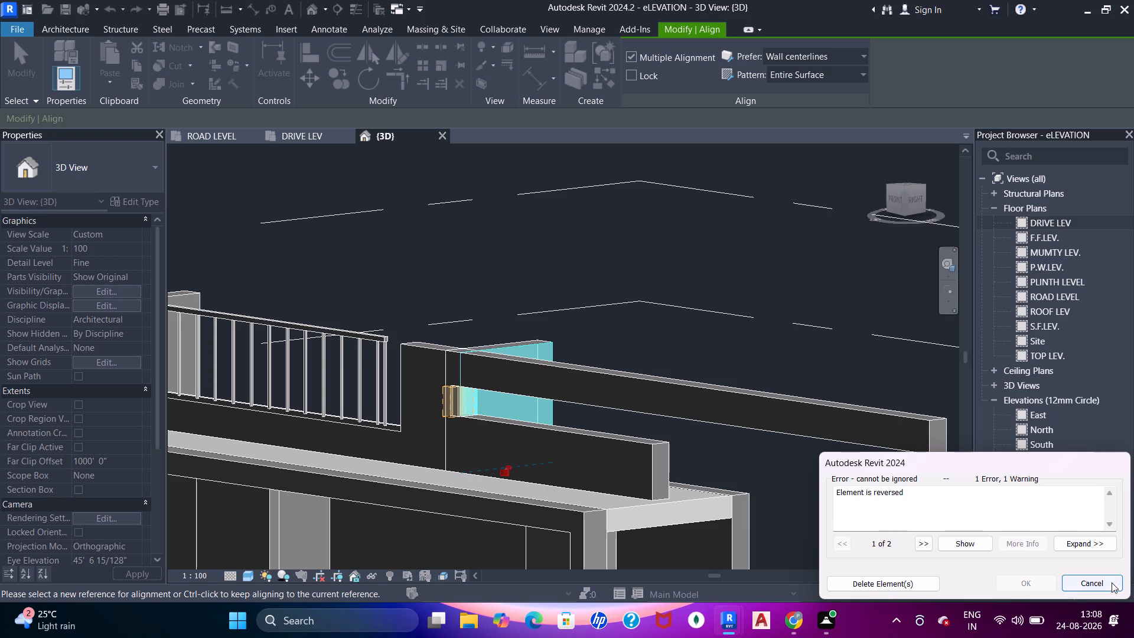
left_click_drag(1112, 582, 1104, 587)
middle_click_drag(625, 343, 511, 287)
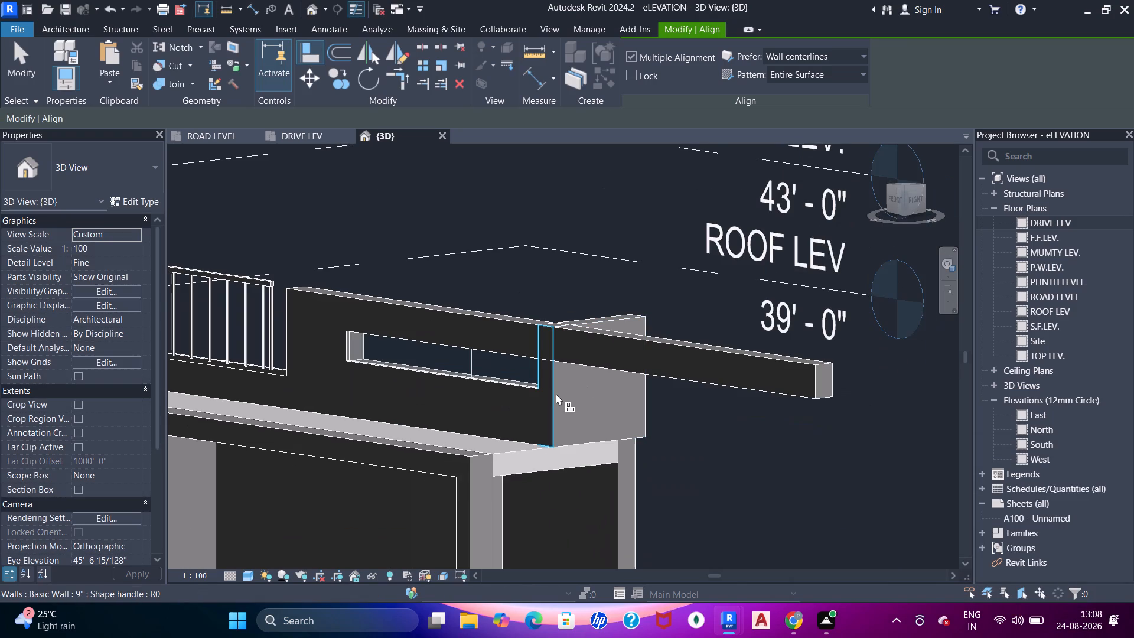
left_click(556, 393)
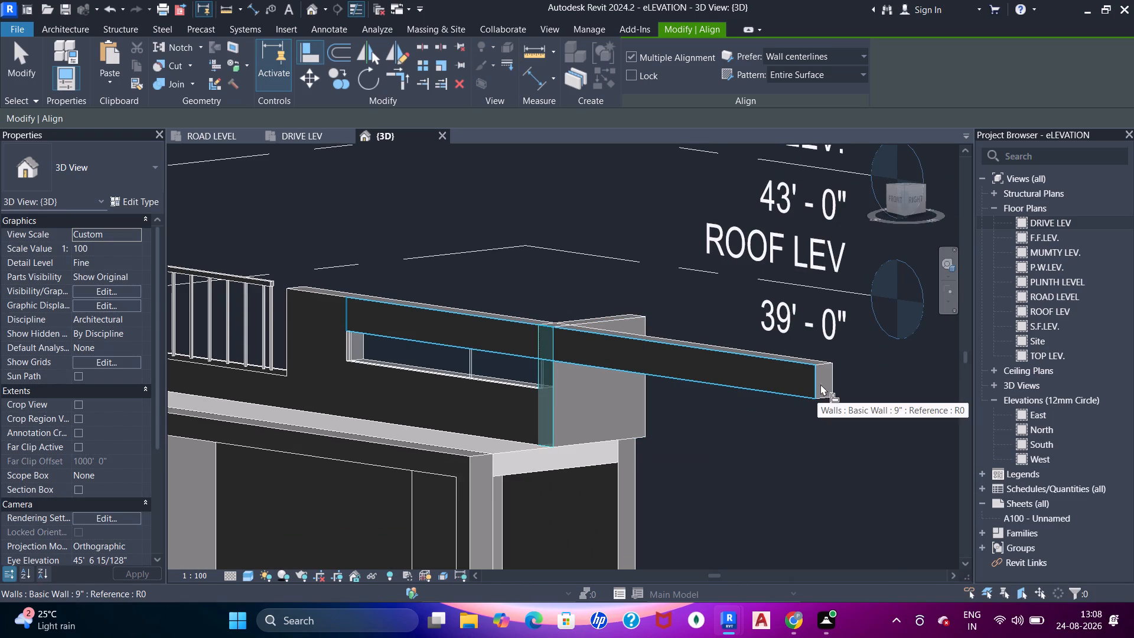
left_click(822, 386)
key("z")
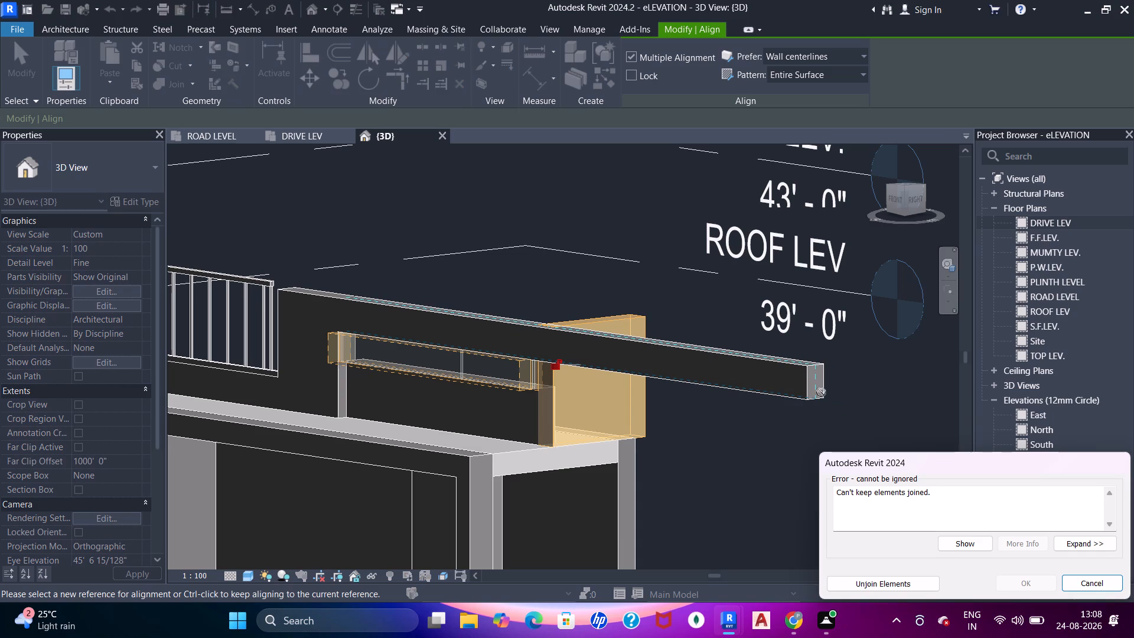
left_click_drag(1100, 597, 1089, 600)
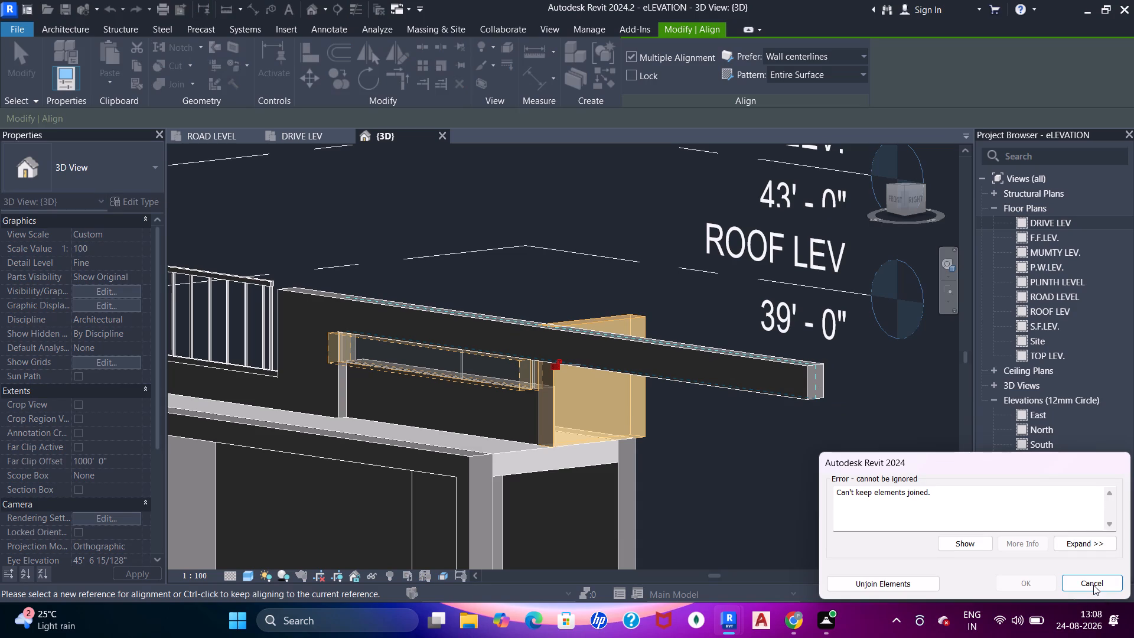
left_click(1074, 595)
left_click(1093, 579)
Align the far end of the wall band with the outer face of the side parapet.
scroll(575, 388, "up", 1)
left_click(575, 388)
left_click(862, 385)
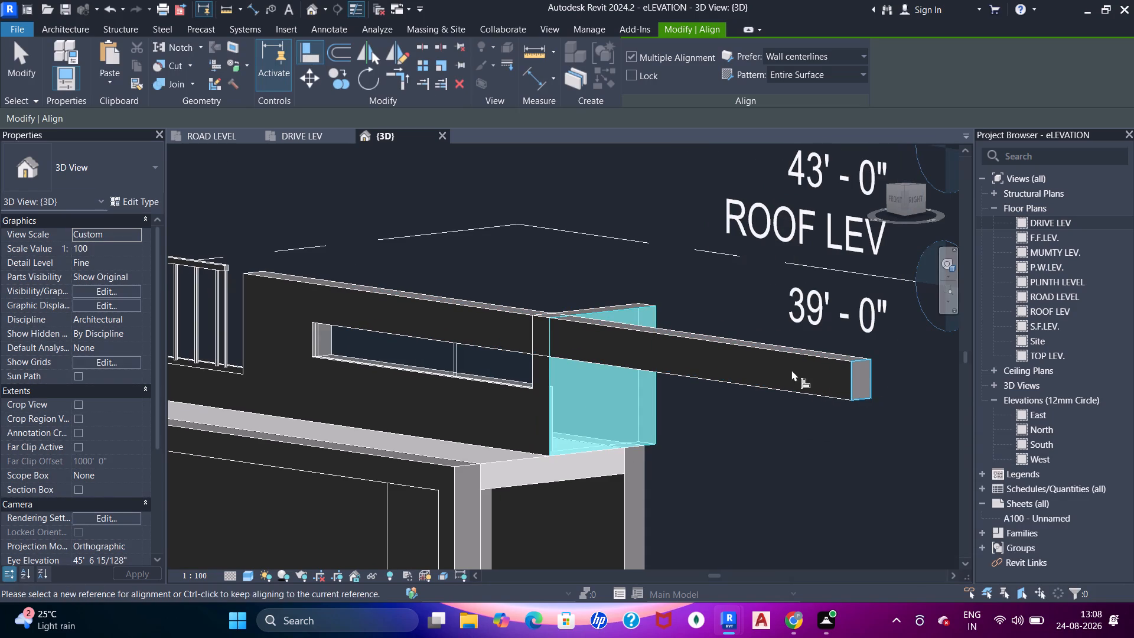
middle_click_drag(543, 390, 687, 409, "shift")
key("Escape")
key("Escape")
middle_click_drag(586, 374, 615, 402, "shift")
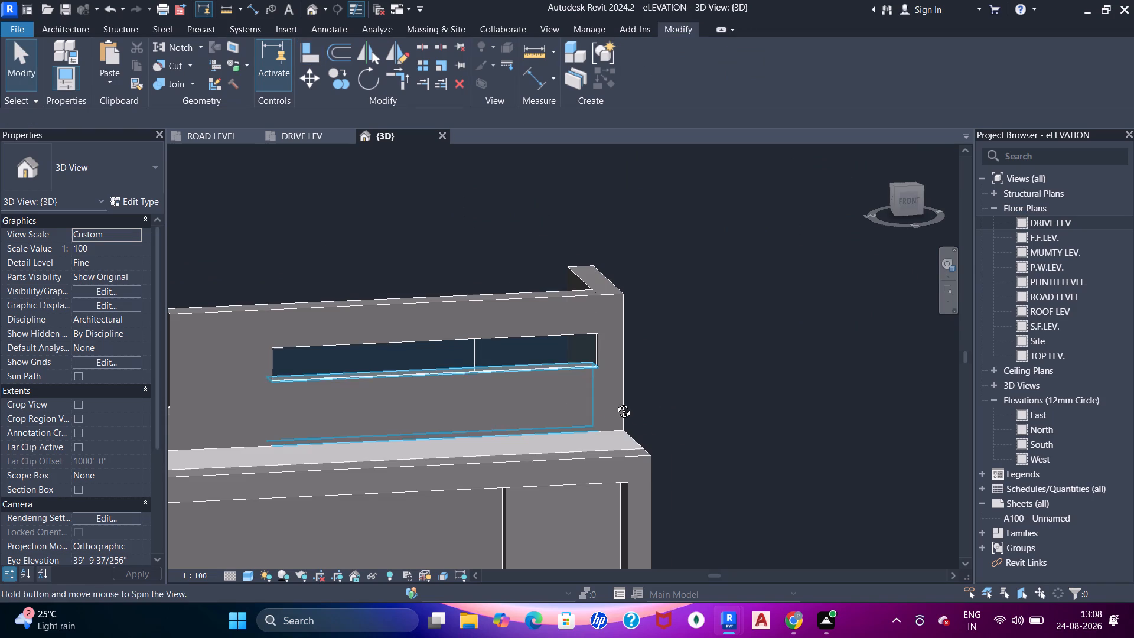
Join the wall band above the roof parapet glazing with the side parapet at the building corner.
middle_click_drag(615, 402, 673, 431, "shift")
scroll(533, 200, "up", 5)
key("Escape")
left_click(537, 342)
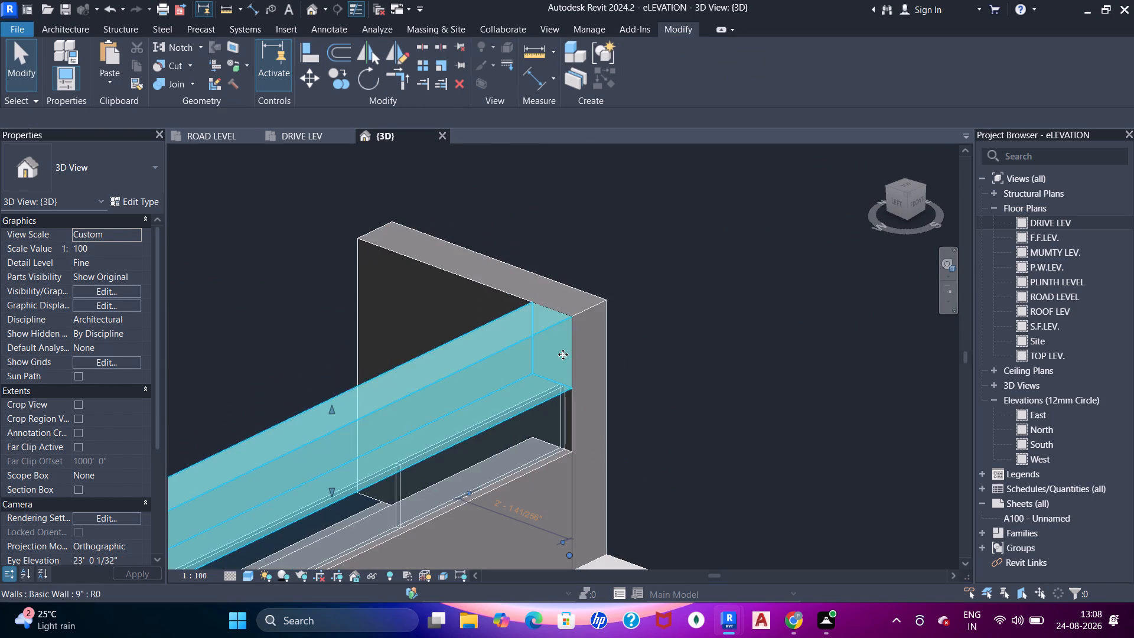
scroll(555, 320, "down", 4)
middle_click_drag(529, 354, 684, 242)
left_click(646, 178)
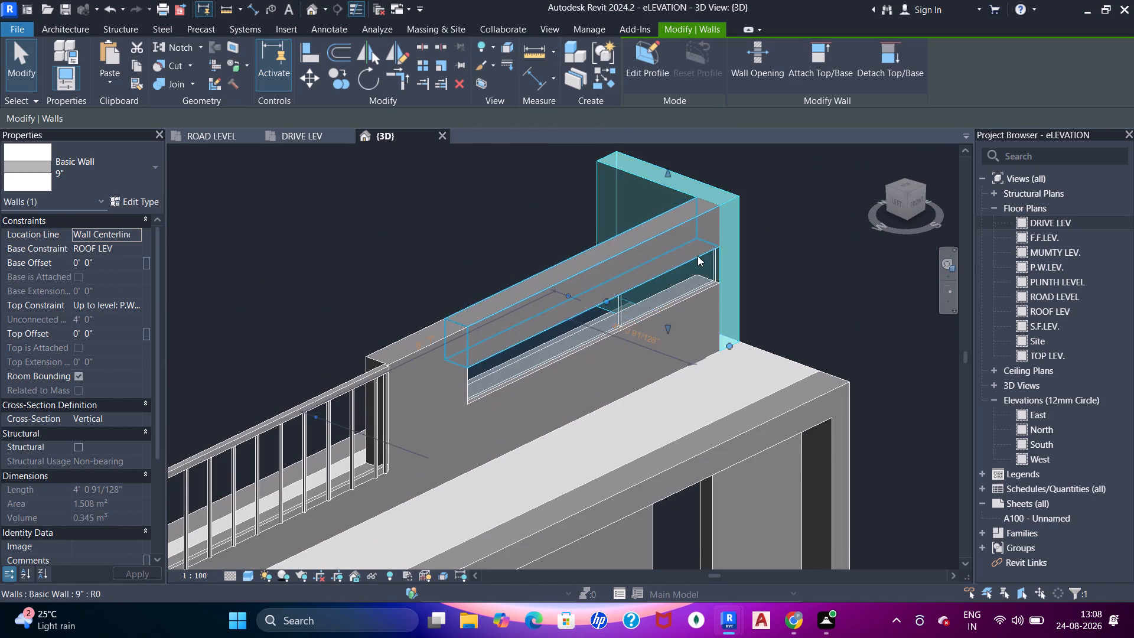
scroll(698, 256, "up", 3)
key("Escape")
middle_click_drag(731, 250, 707, 298)
scroll(731, 250, "up", 1)
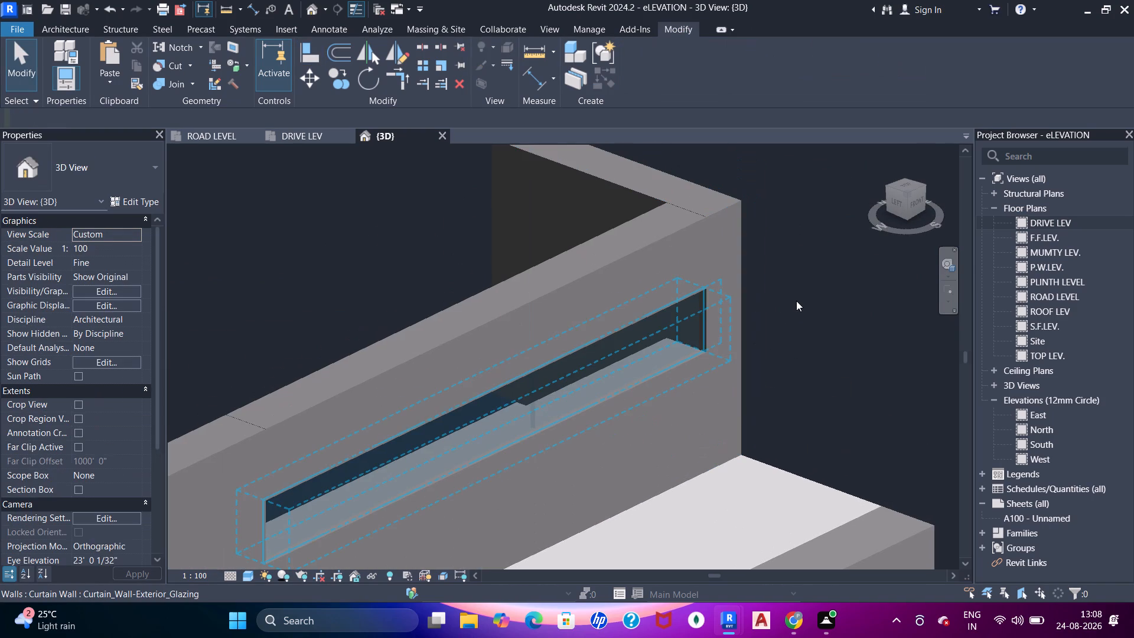
key("j")
key("j")
key("j")
key("j")
left_click(682, 255)
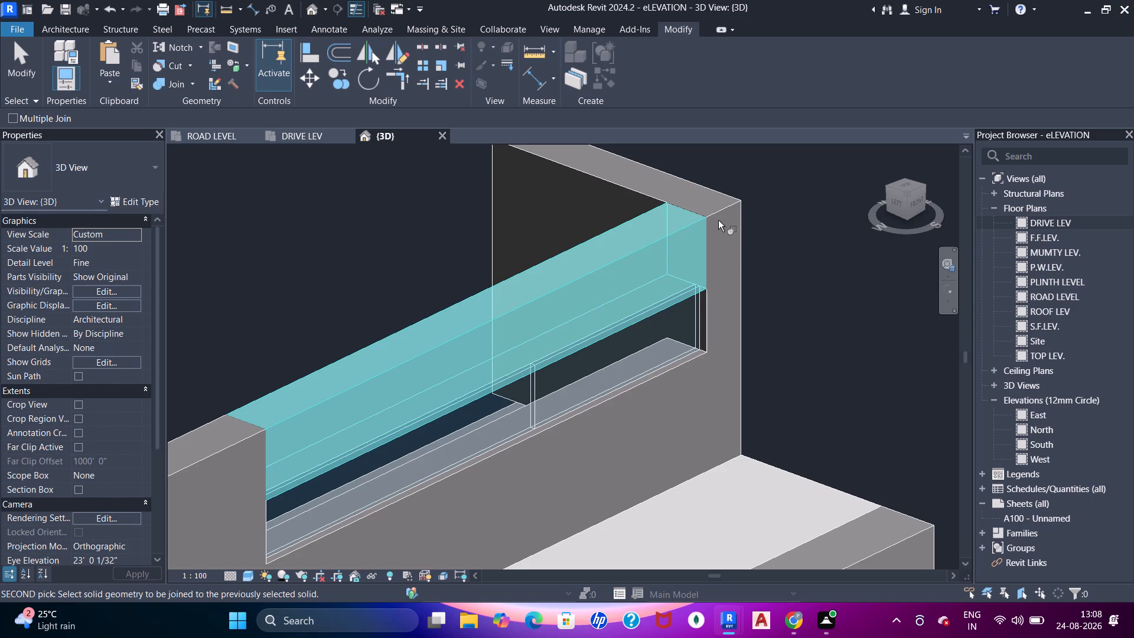
left_click(717, 213)
Join the tall pier with the near end of the wall band above the glazing.
middle_click_drag(550, 322, 641, 276)
left_click(308, 401)
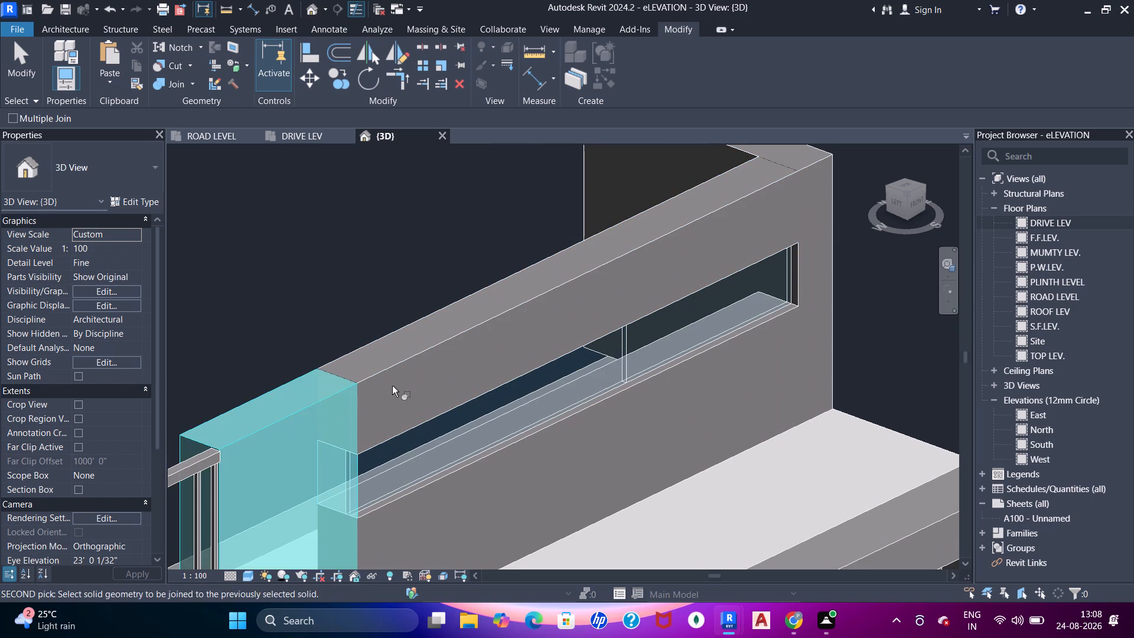
left_click(402, 366)
scroll(408, 333, "down", 2)
middle_click_drag(436, 357, 457, 311, "shift")
scroll(434, 337, "up", 4)
key("Escape")
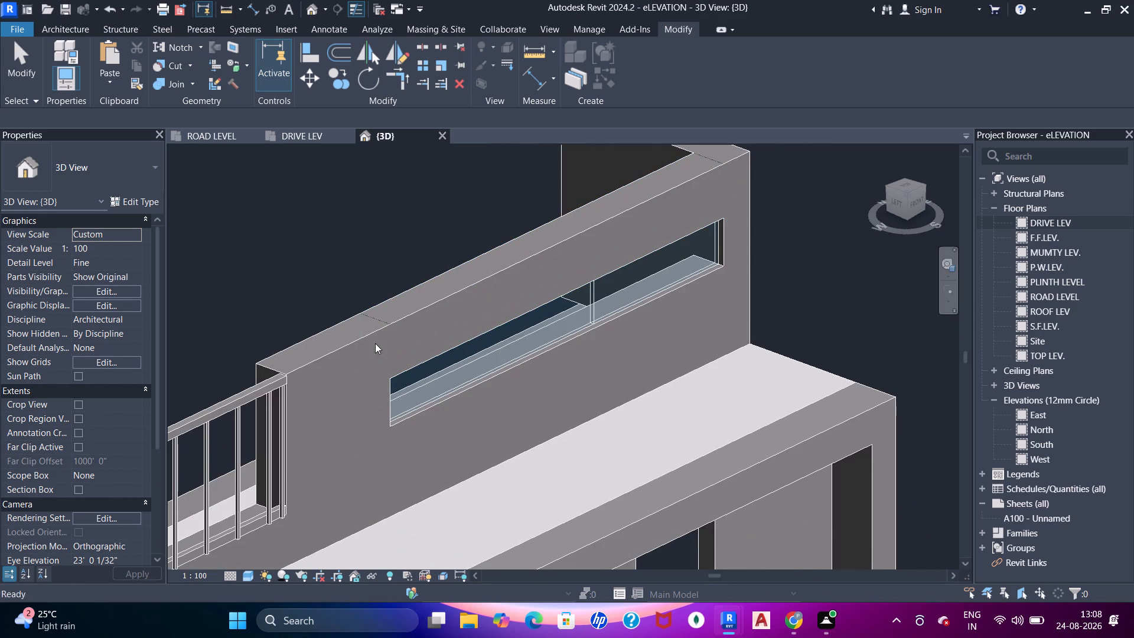
key("Escape")
Align the wall band's front face with the tall pier's front face and the side parapet's end face.
key("a")
key("a")
type("AA")
left_click_drag(340, 370, 360, 361)
left_click(434, 334)
middle_click_drag(528, 325, 347, 405)
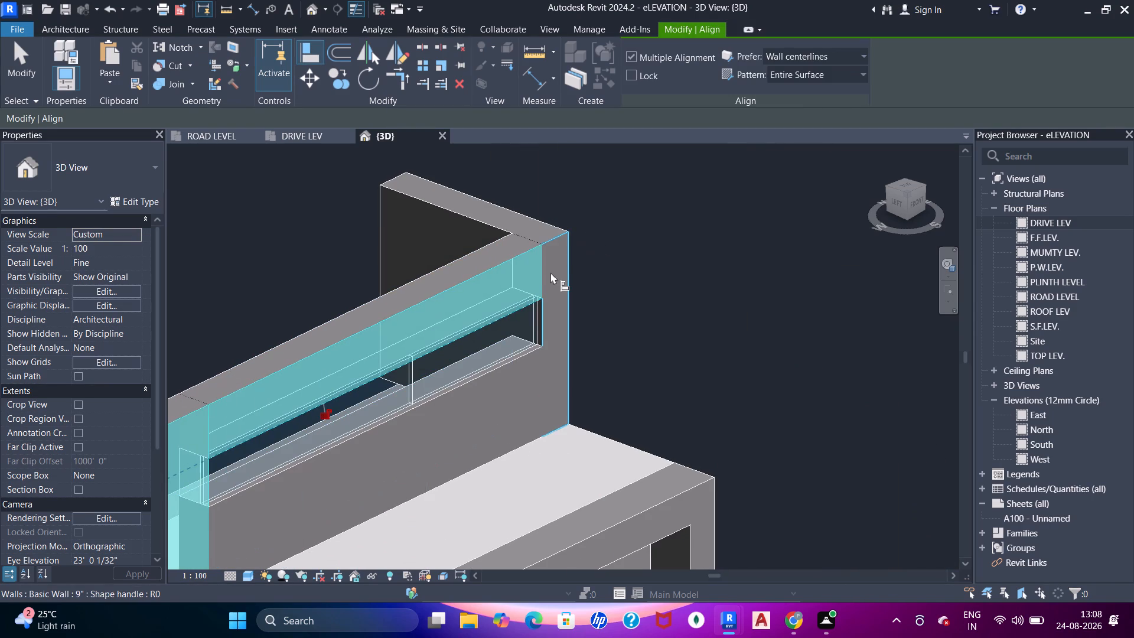
left_click(669, 227)
left_click(562, 268)
left_click(492, 287)
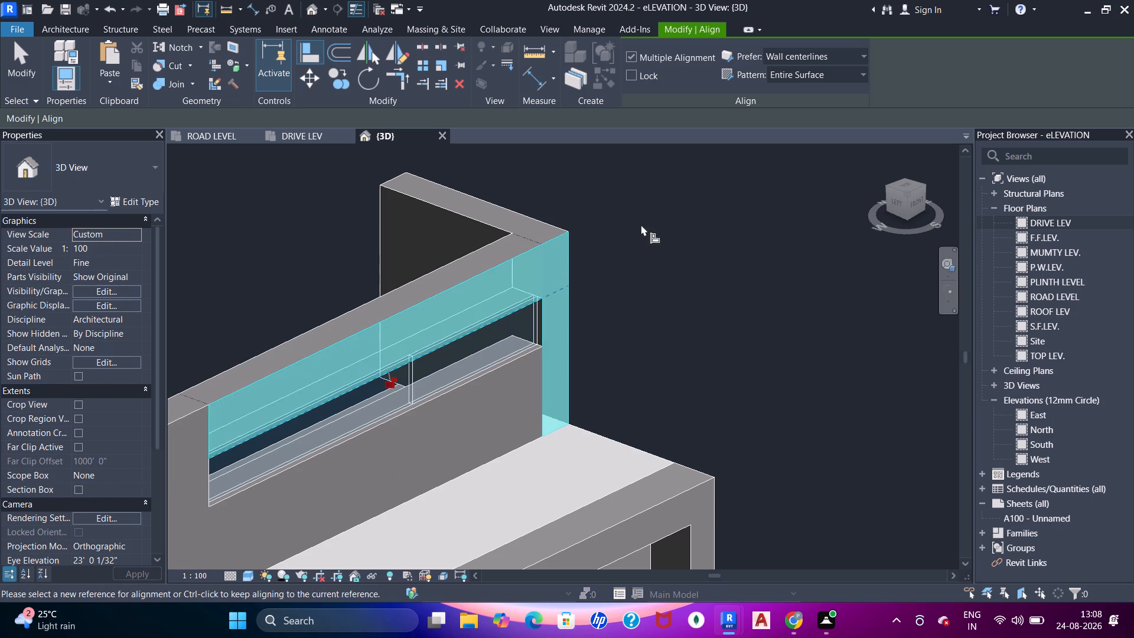
Align the side parapet's top face with the top of the wall band at the corner.
left_click(617, 213)
left_click(501, 248)
left_click(525, 236)
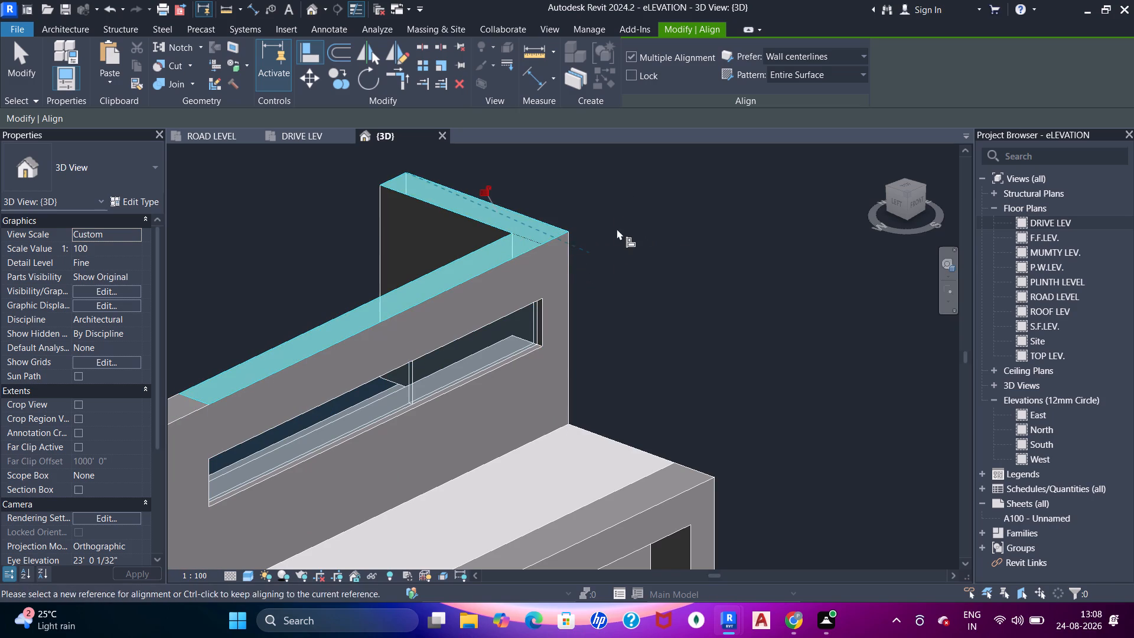
left_click(623, 232)
key("Escape")
scroll(522, 249, "up", 13)
key("Escape")
scroll(630, 230, "up", 6)
key("Escape")
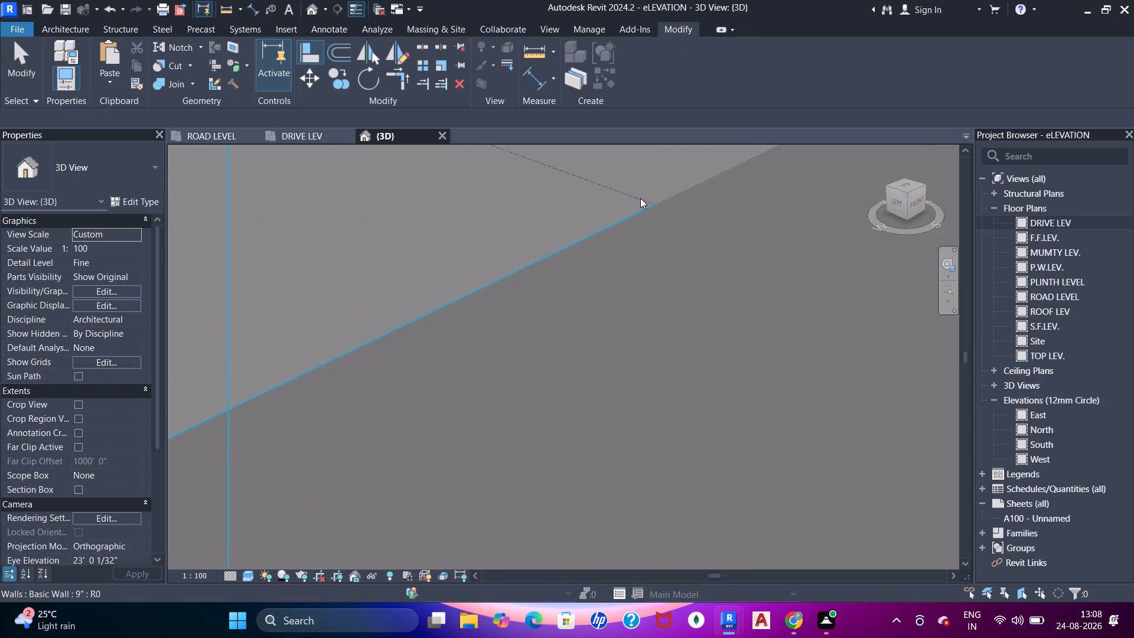
scroll(649, 201, "up", 12)
scroll(683, 215, "down", 20)
scroll(683, 215, "down", 1)
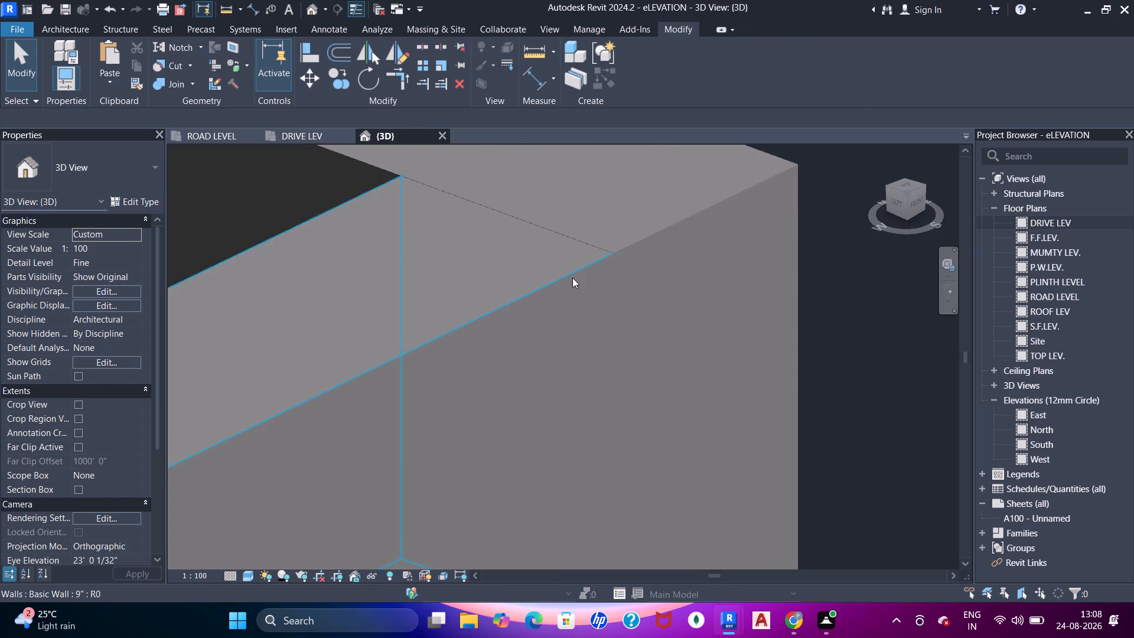
Disallow wall joins at the ends of the roof parapet's exterior glazing curtain wall.
scroll(572, 278, "down", 7)
middle_click_drag(575, 300, 601, 201, "shift")
middle_click_drag(536, 396, 617, 262)
scroll(589, 372, "up", 1)
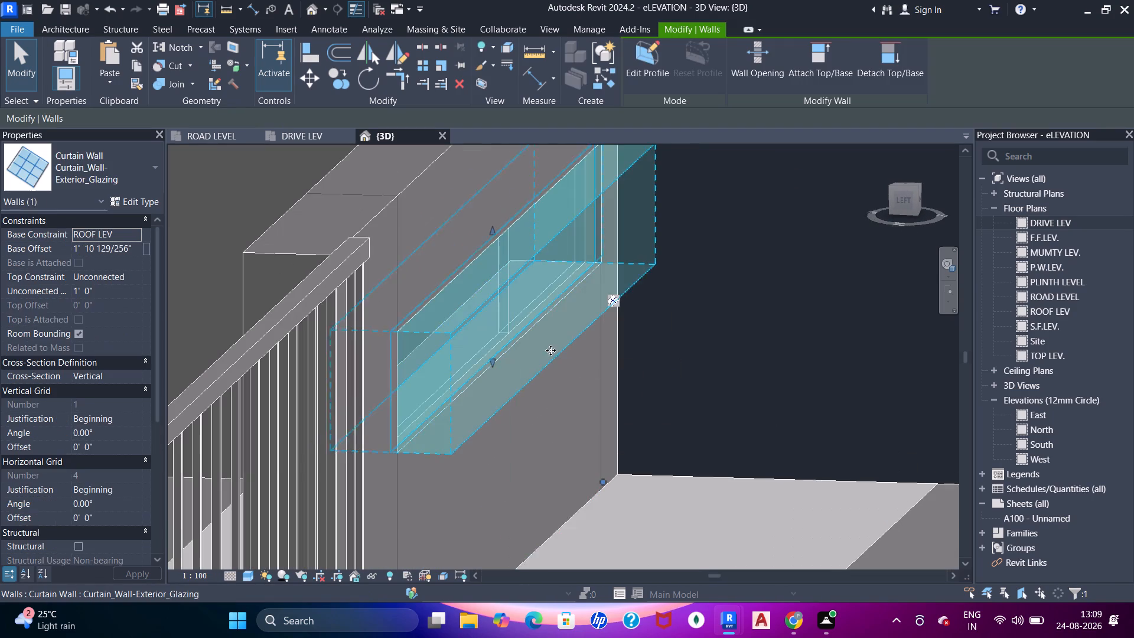
key("Escape")
left_click(490, 335)
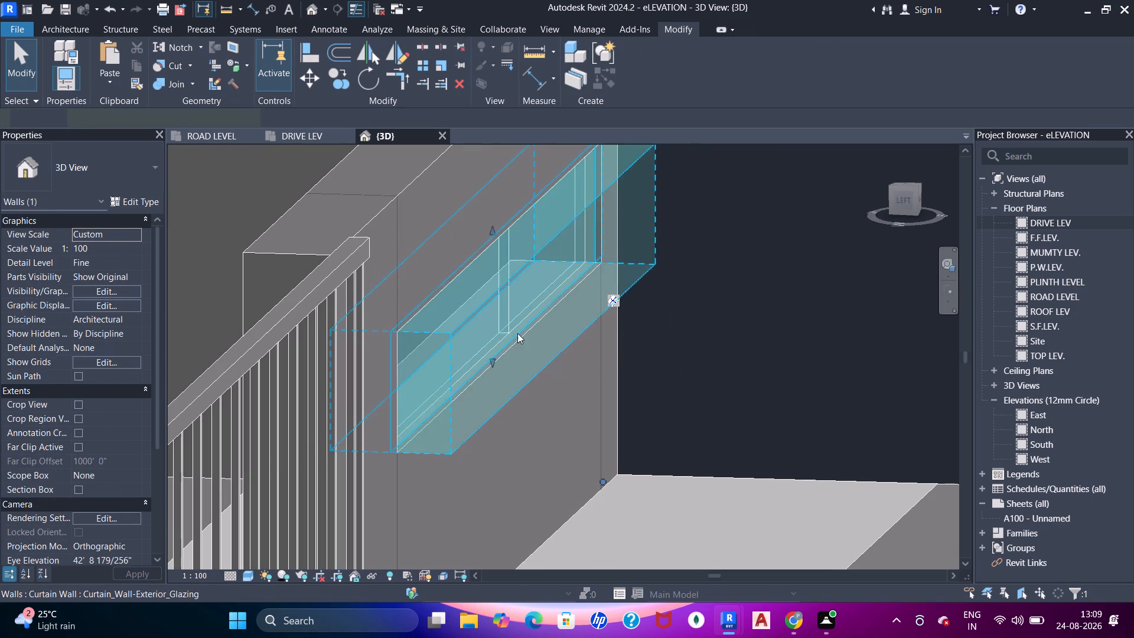
middle_click_drag(512, 369, 495, 291, "shift")
middle_click(495, 291, "shift")
middle_click_drag(500, 297, 518, 344, "shift")
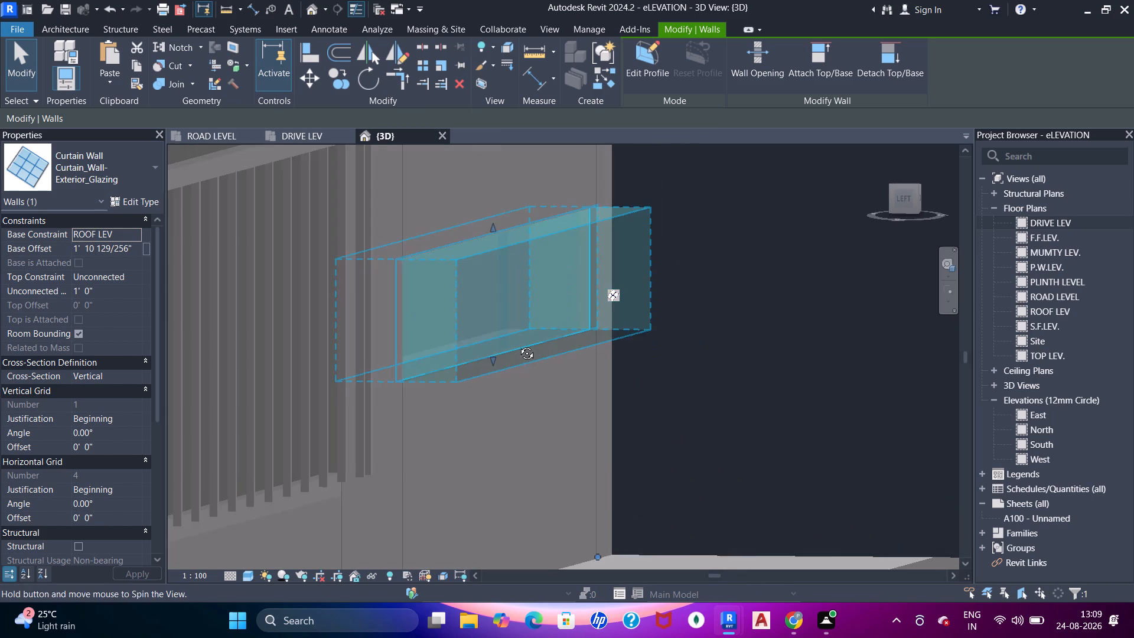
middle_click_drag(518, 344, 518, 345, "shift")
middle_click_drag(571, 402, 569, 311)
scroll(569, 362, "up", 3)
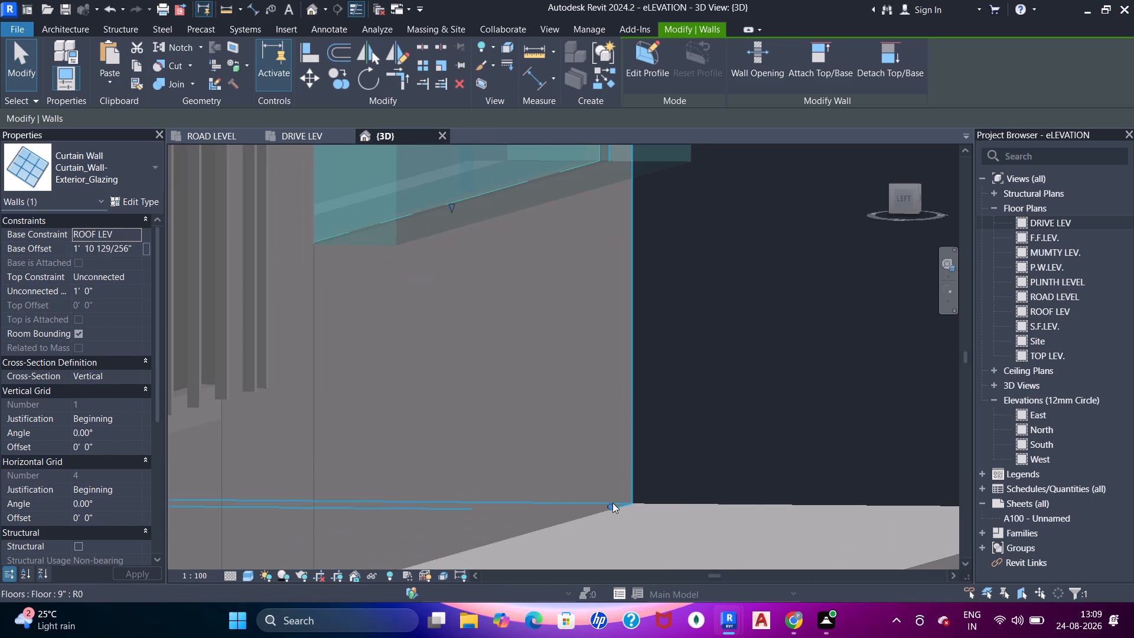
right_click(612, 503)
left_click(674, 155)
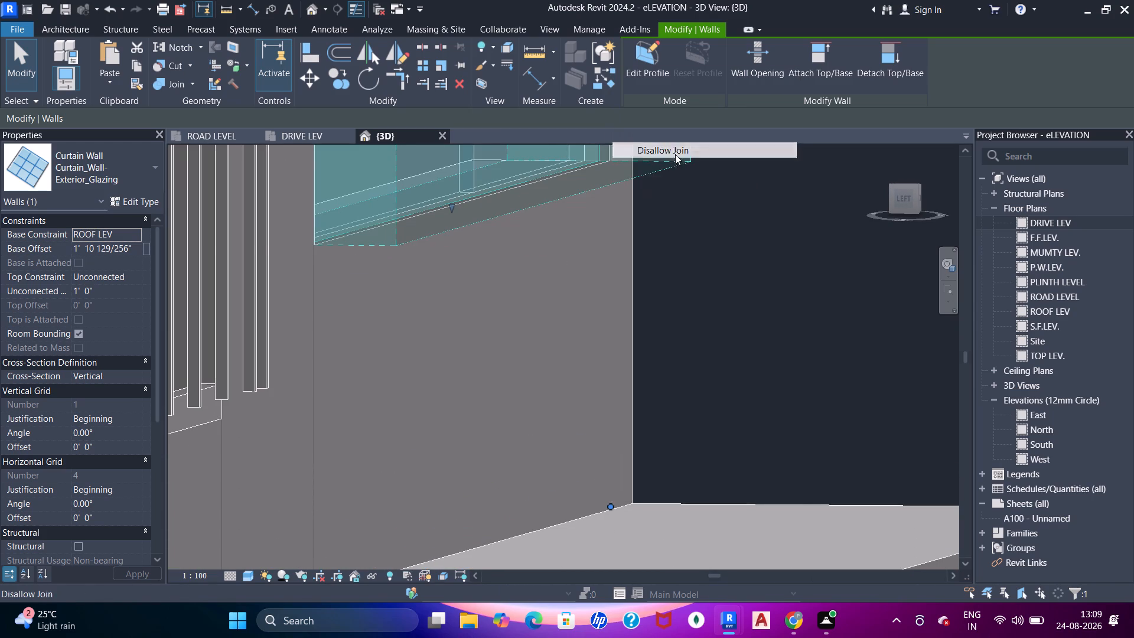
middle_click_drag(584, 341, 660, 161)
right_click(386, 418)
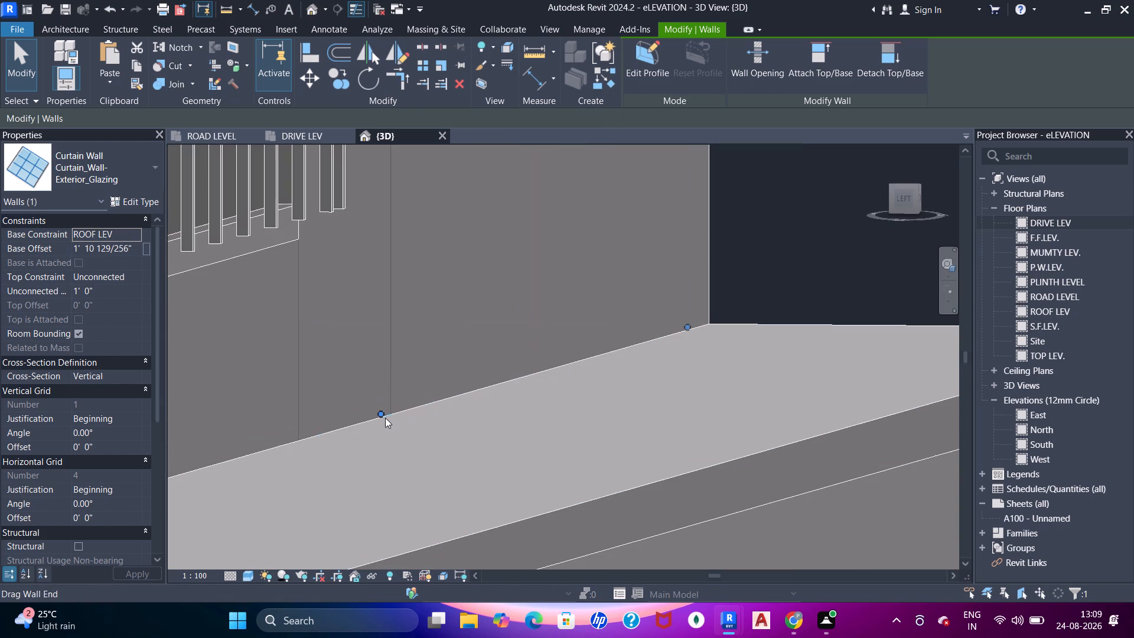
left_click(440, 250)
scroll(442, 255, "down", 5)
middle_click_drag(451, 233, 496, 433)
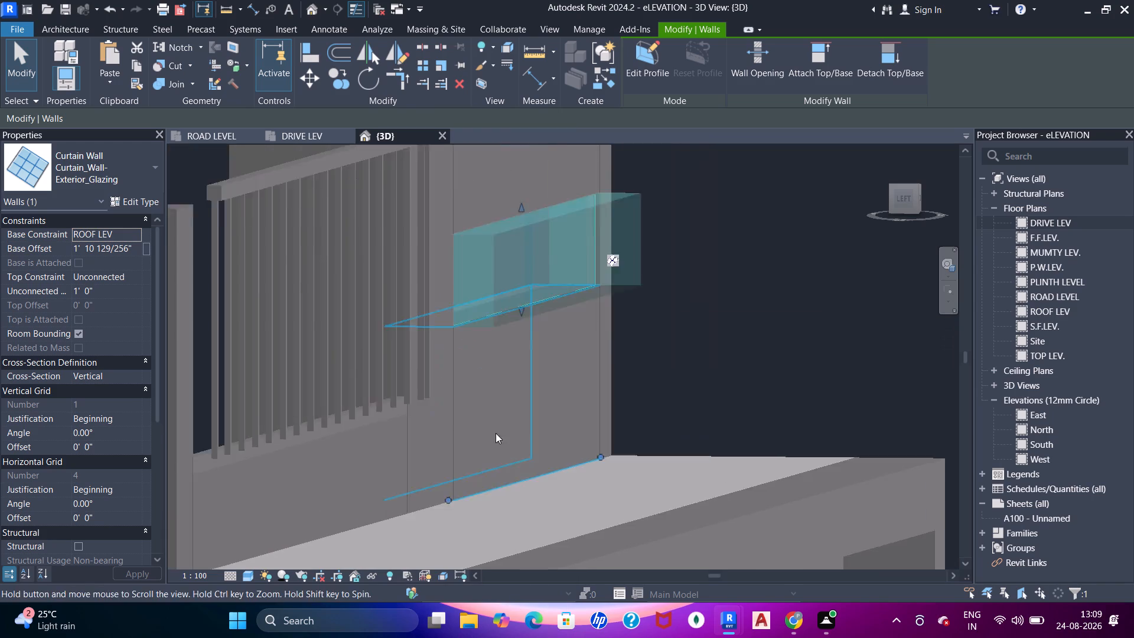
middle_click_drag(496, 433, 496, 431)
Nudge the parapet glazing curtain wall in small increments toward the front face of the surrounding wall.
key("Escape")
middle_click_drag(501, 399, 509, 489)
scroll(532, 429, "up", 1, "shift")
middle_click_drag(532, 429, 563, 495)
middle_click_drag(571, 400, 544, 380)
scroll(543, 393, "up", 5)
middle_click_drag(552, 431, 535, 413, "shift")
left_click(500, 424)
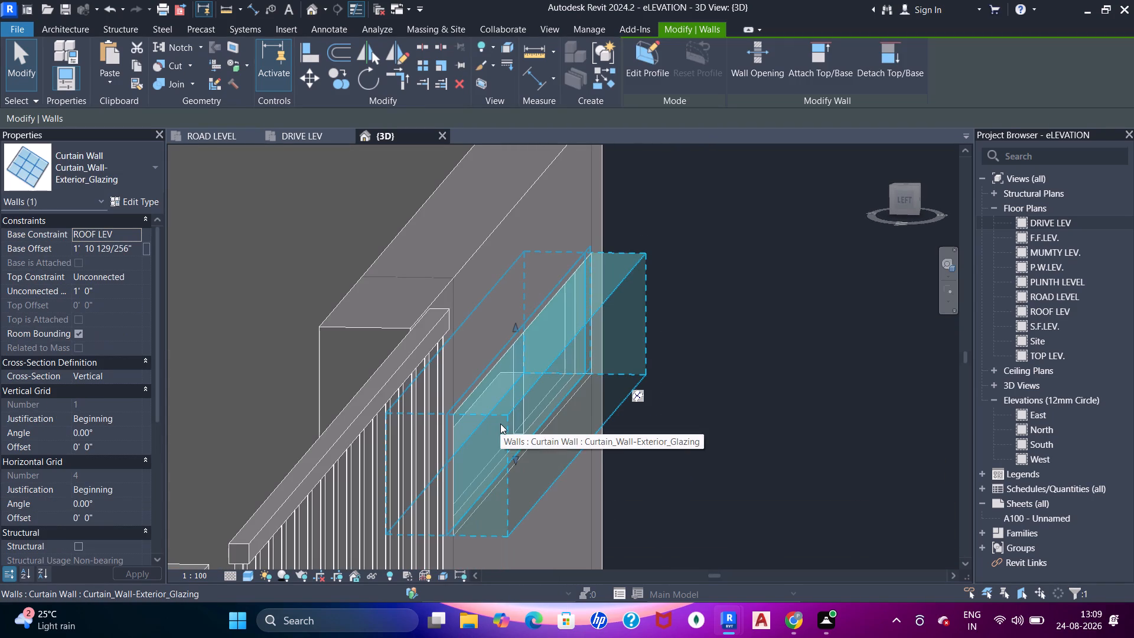
key("Right")
key("Right")
key("Escape")
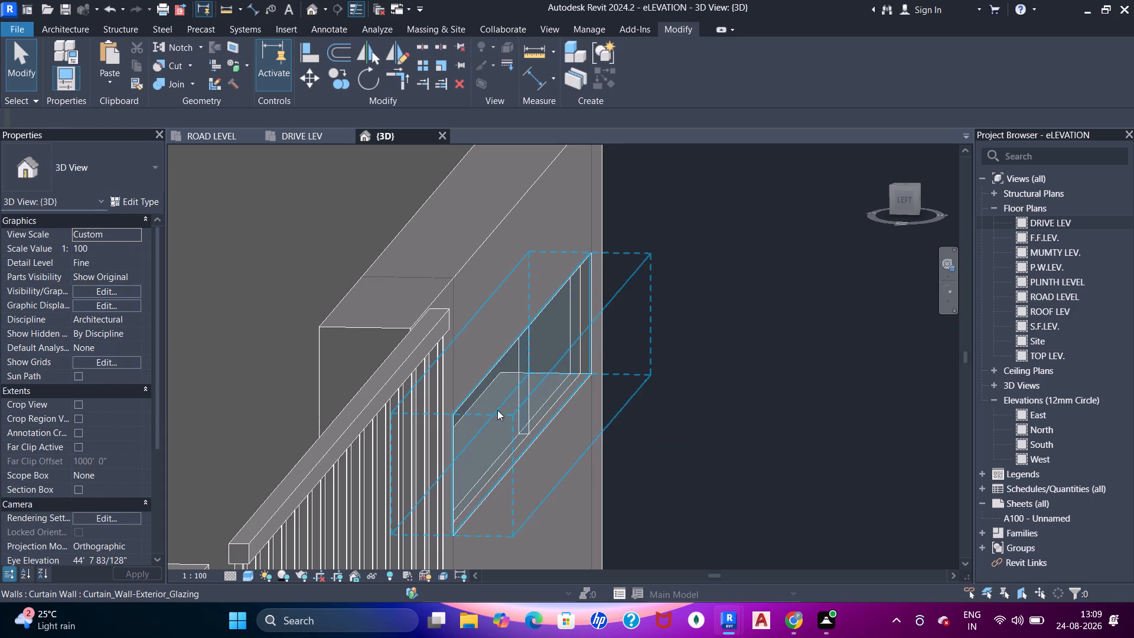
scroll(557, 347, "down", 1)
scroll(569, 377, "up", 11)
left_click(559, 357)
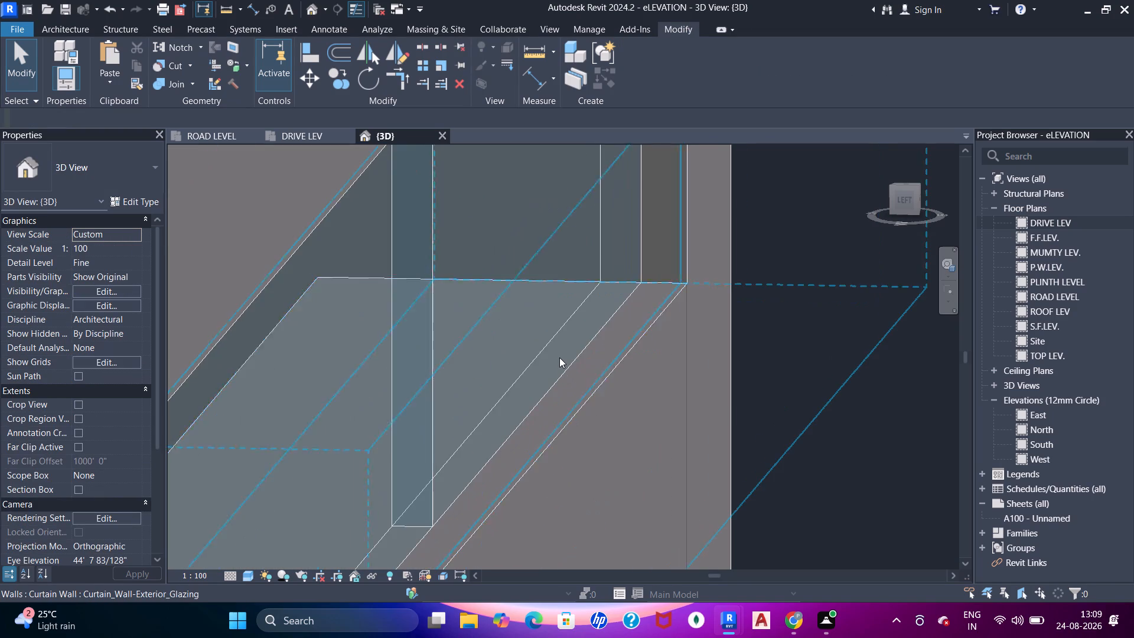
key("Right")
key("Right")
key("Right")
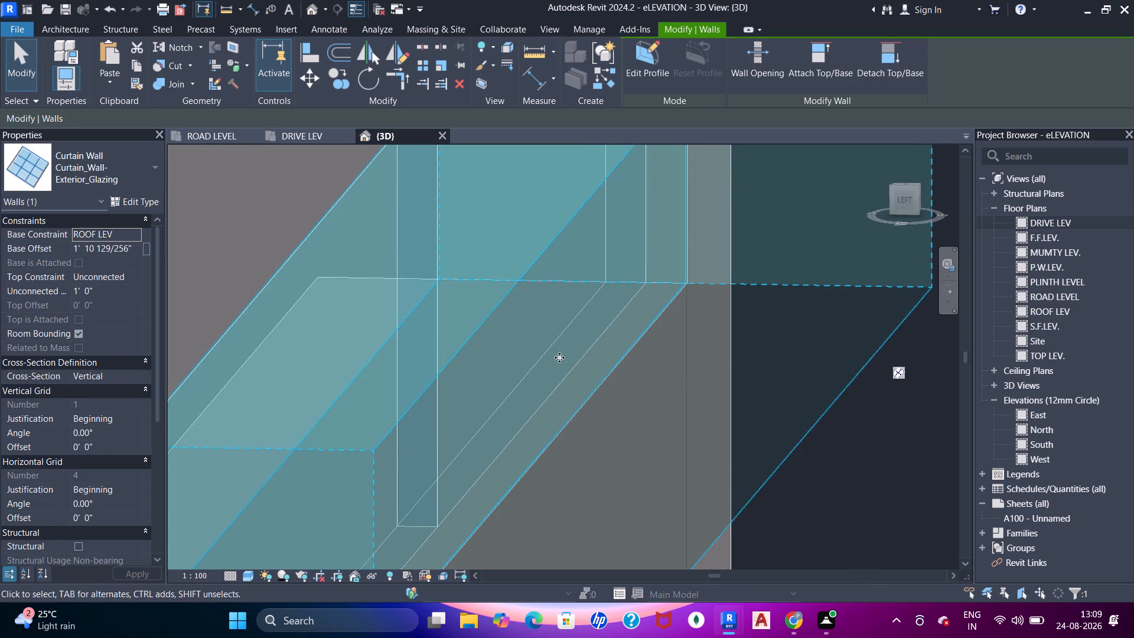
key("Right")
key("Right")
key("Right")
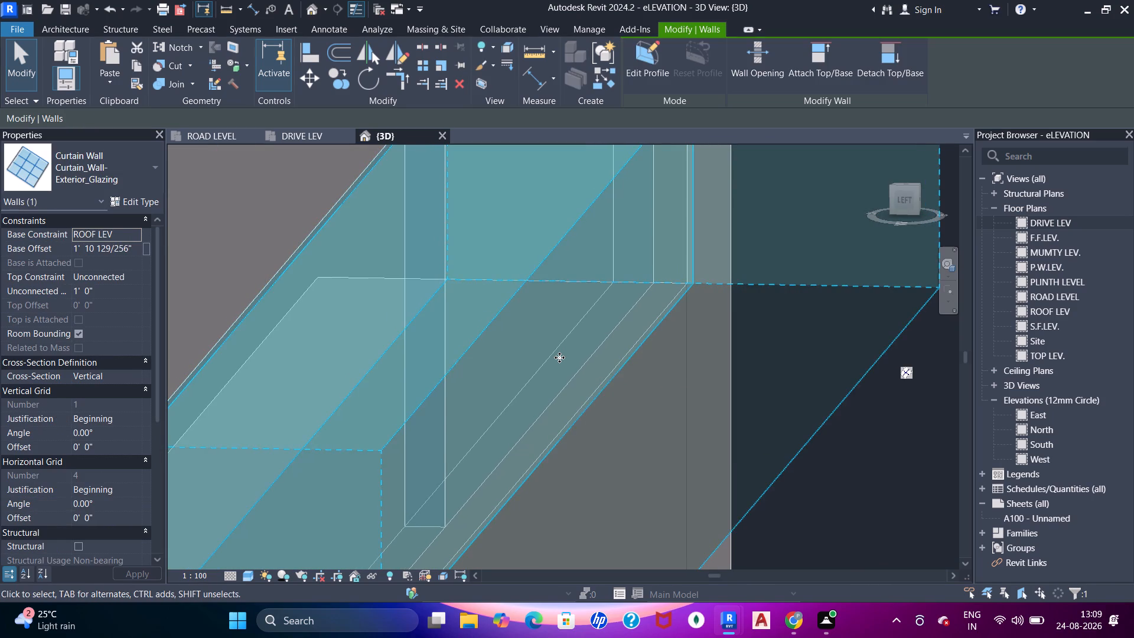
key("Right")
key("Right")
key("Right")
key("Right")
key("Right")
key("Right")
key("Right")
key("Right")
key("Right")
key("Right")
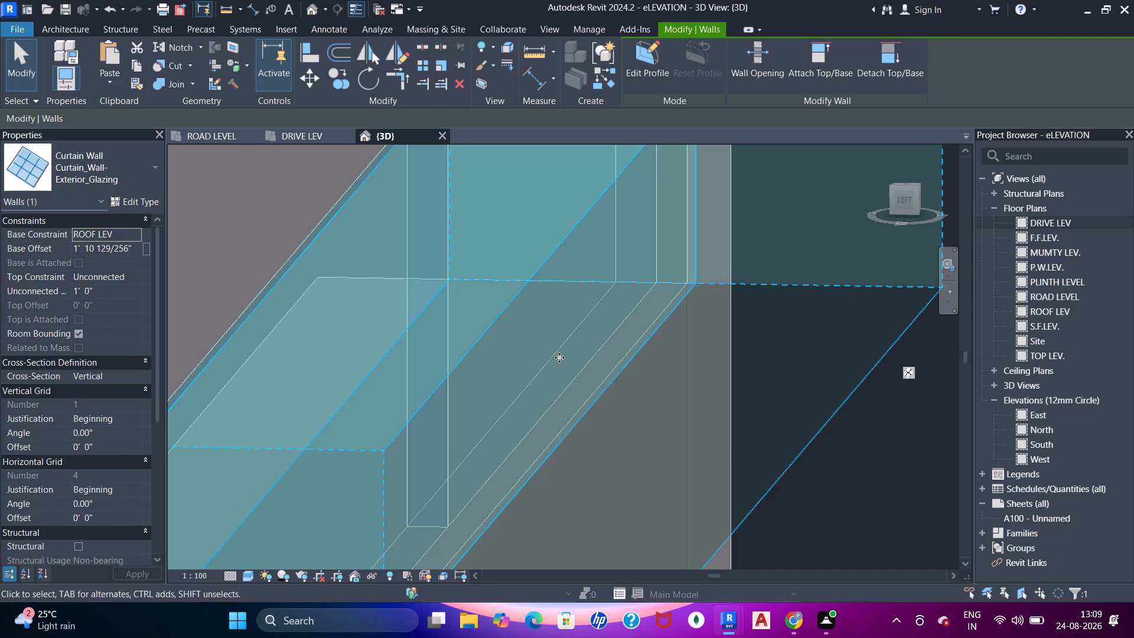
key("Escape")
key("Escape")
Examine the roof parapet, railing and glazing from the rear, side and front of the building.
scroll(625, 335, "down", 6)
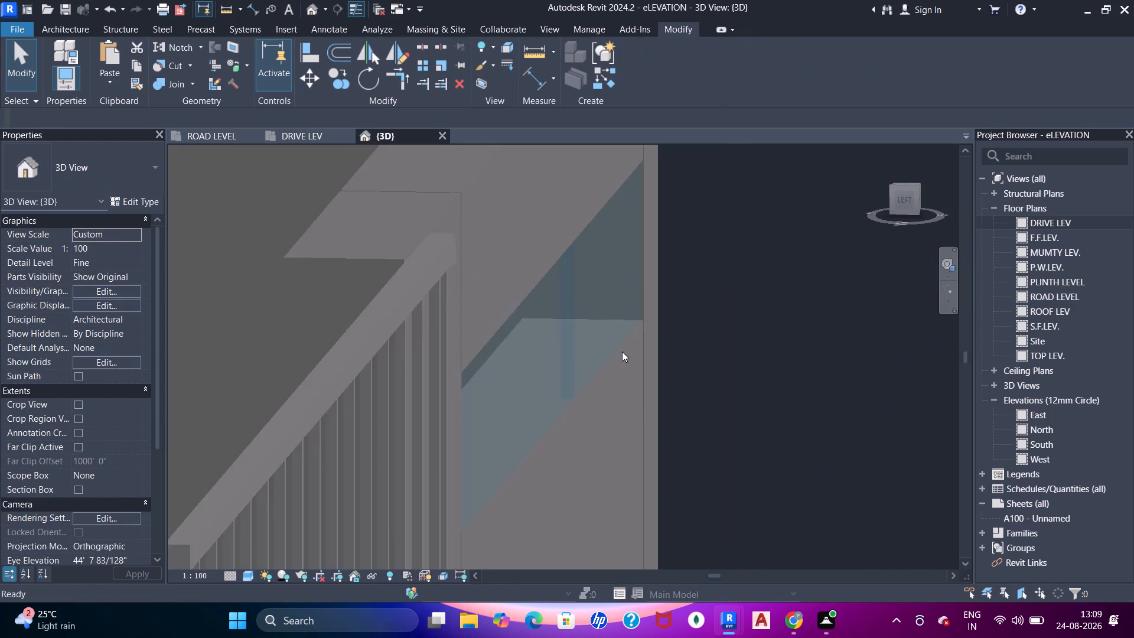
scroll(622, 351, "down", 7)
key("Escape")
middle_click_drag(659, 454, 510, 359)
key("Escape")
scroll(618, 375, "down", 6)
key("Escape")
middle_click_drag(689, 459, 403, 373)
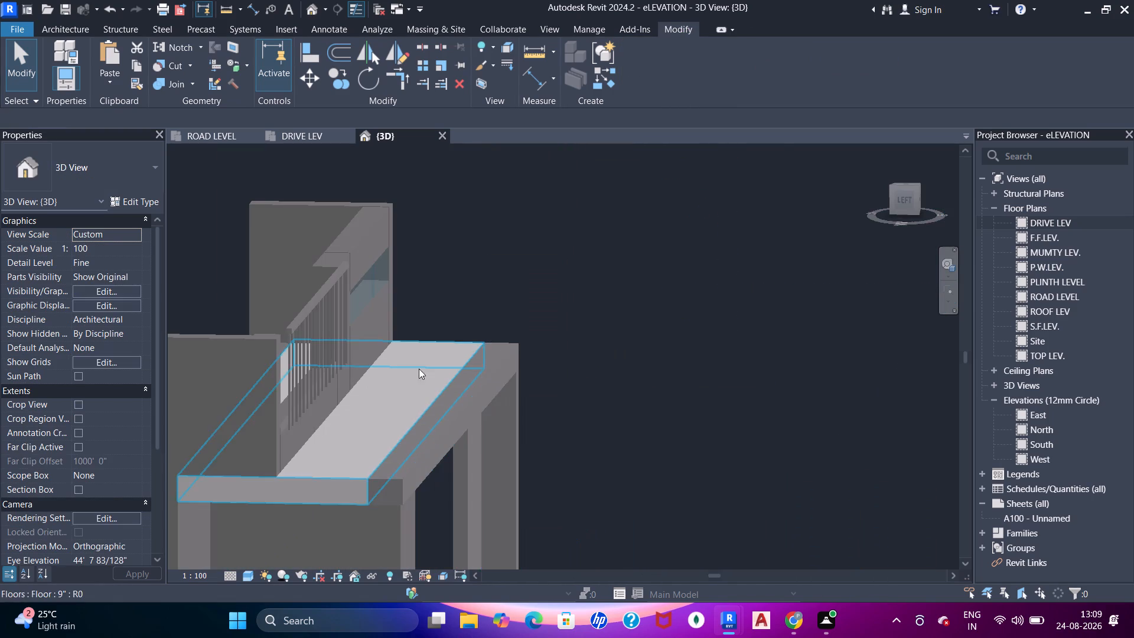
middle_click_drag(547, 428, 201, 386, "shift")
scroll(263, 373, "up", 1, "shift")
middle_click_drag(273, 386, 714, 339, "shift")
middle_click_drag(693, 351, 630, 419, "shift")
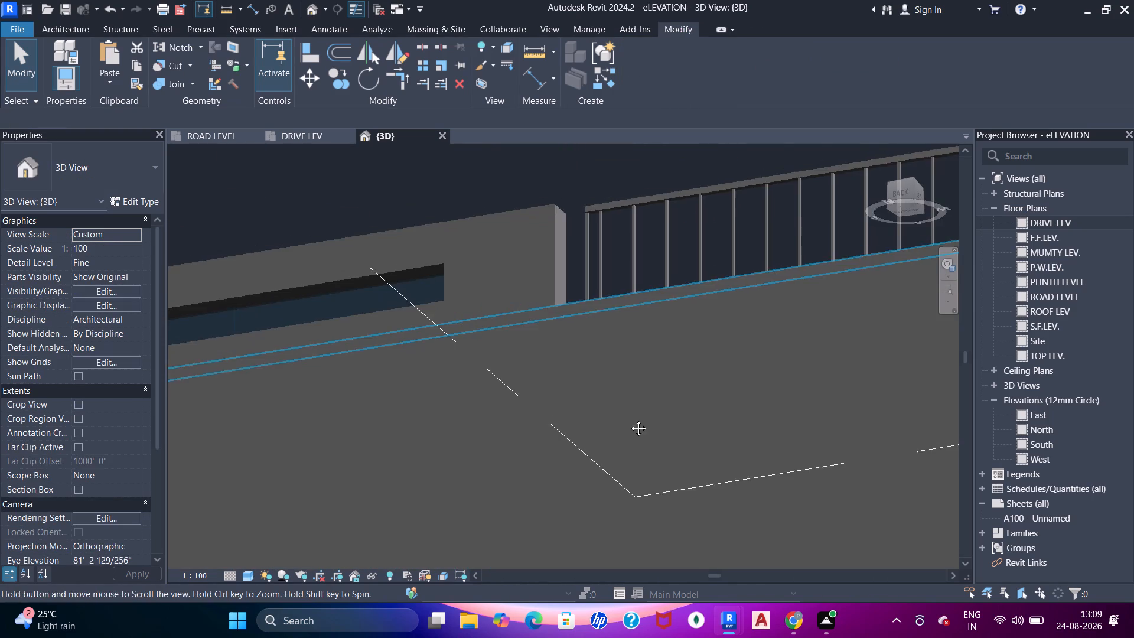
middle_click_drag(630, 419, 629, 420, "shift")
scroll(556, 305, "down", 8)
scroll(484, 377, "down", 5)
middle_click_drag(607, 379, 583, 406, "shift")
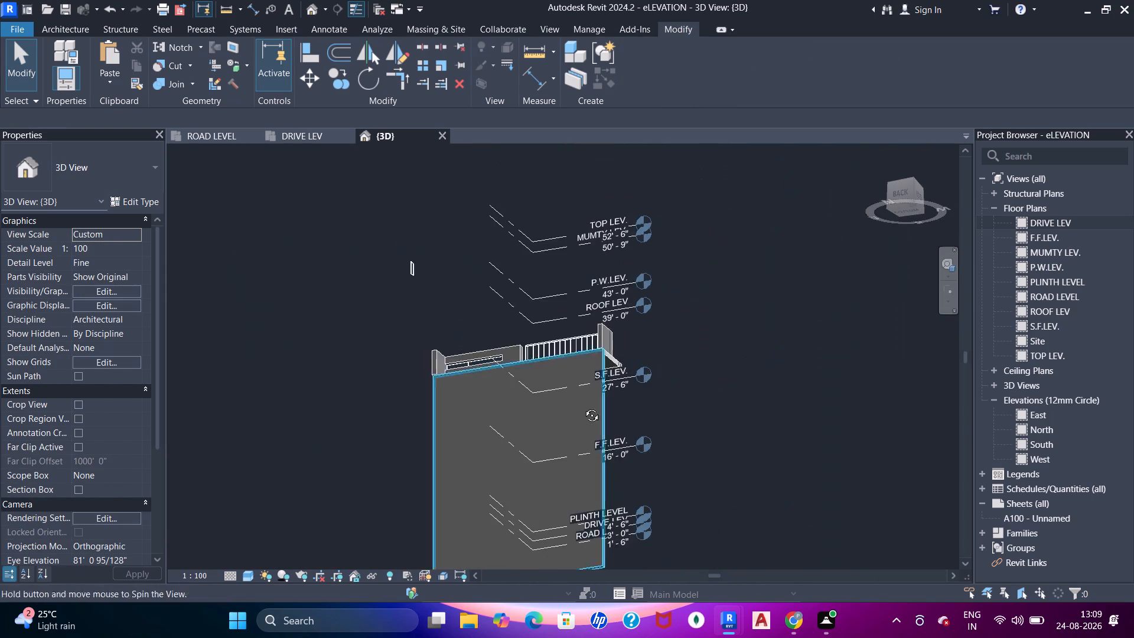
middle_click_drag(583, 406, 414, 444, "shift")
middle_click_drag(438, 453, 392, 480, "shift")
middle_click_drag(447, 451, 426, 477, "shift")
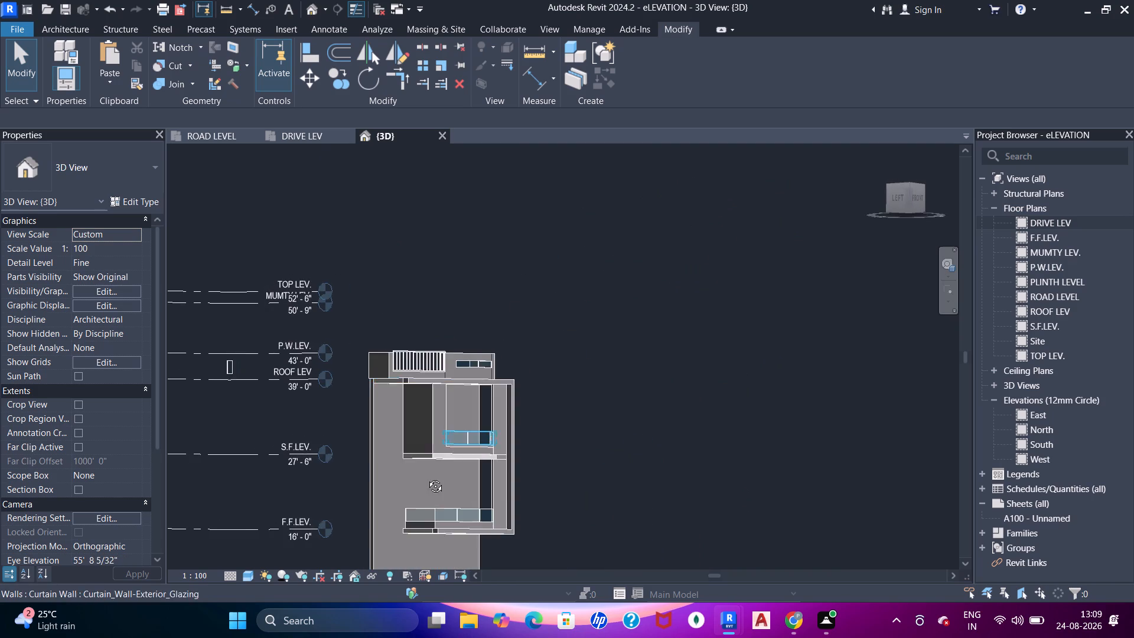
middle_click_drag(426, 477, 410, 489, "shift")
scroll(475, 369, "up", 5)
middle_click_drag(480, 381, 529, 300)
scroll(467, 309, "down", 4)
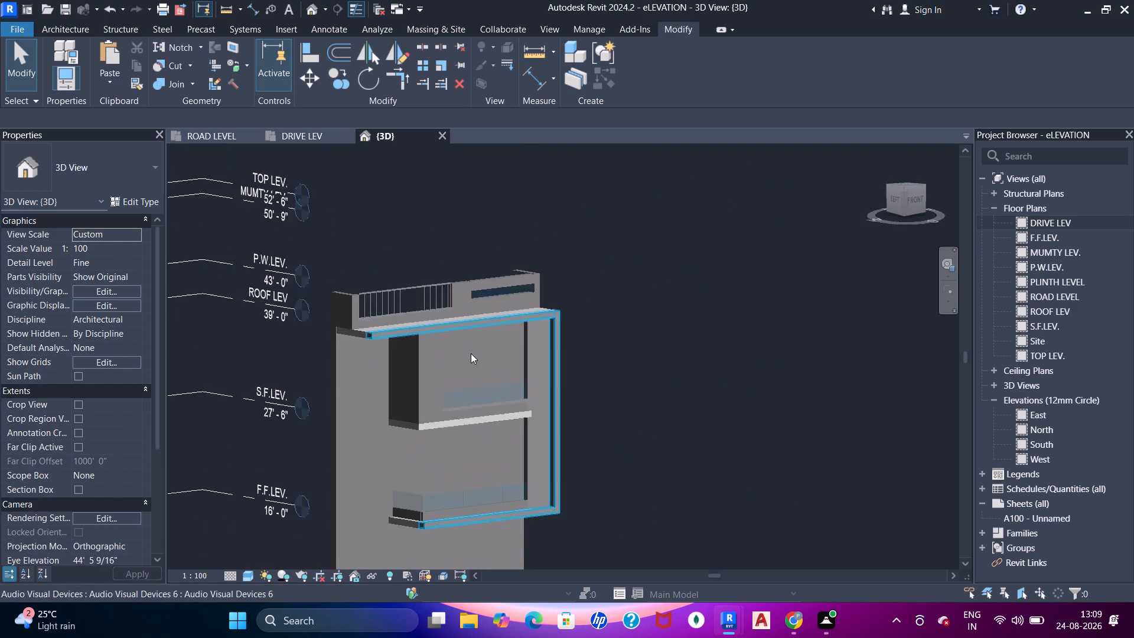
middle_click_drag(471, 353, 480, 285)
scroll(474, 298, "up", 2)
Open the DRIVE LEV floor plan and examine the front elevation PDF from the roof parapet down to the first floor.
left_click(309, 139)
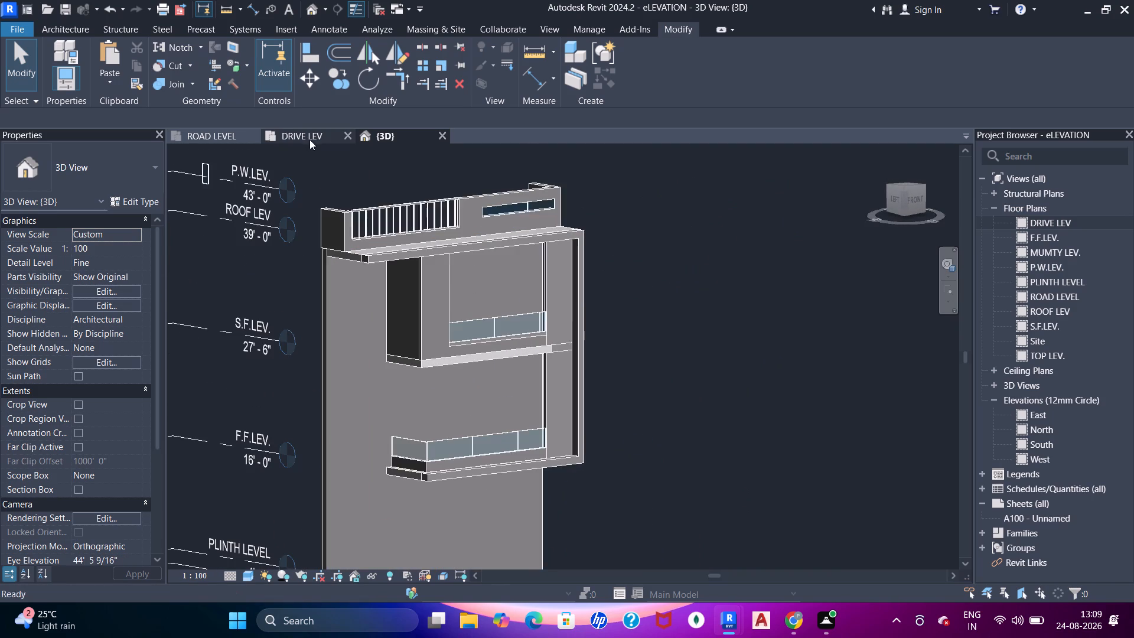
scroll(607, 327, "down", 5)
middle_click_drag(587, 393, 617, 261)
scroll(523, 307, "down", 2)
middle_click_drag(440, 315, 511, 322)
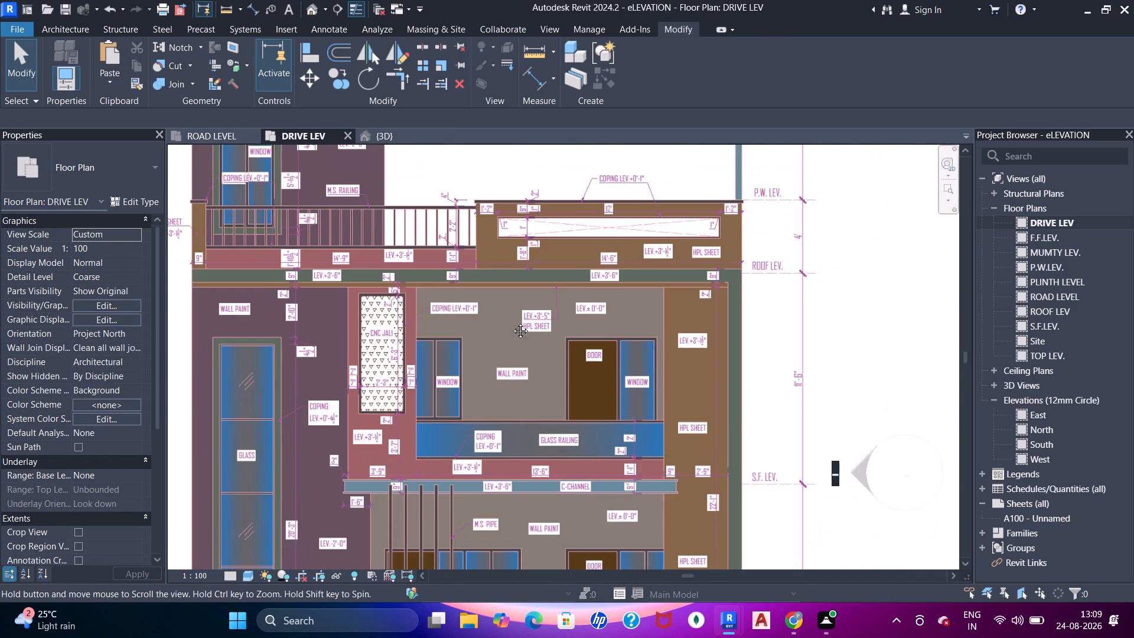
middle_click_drag(511, 322, 538, 272)
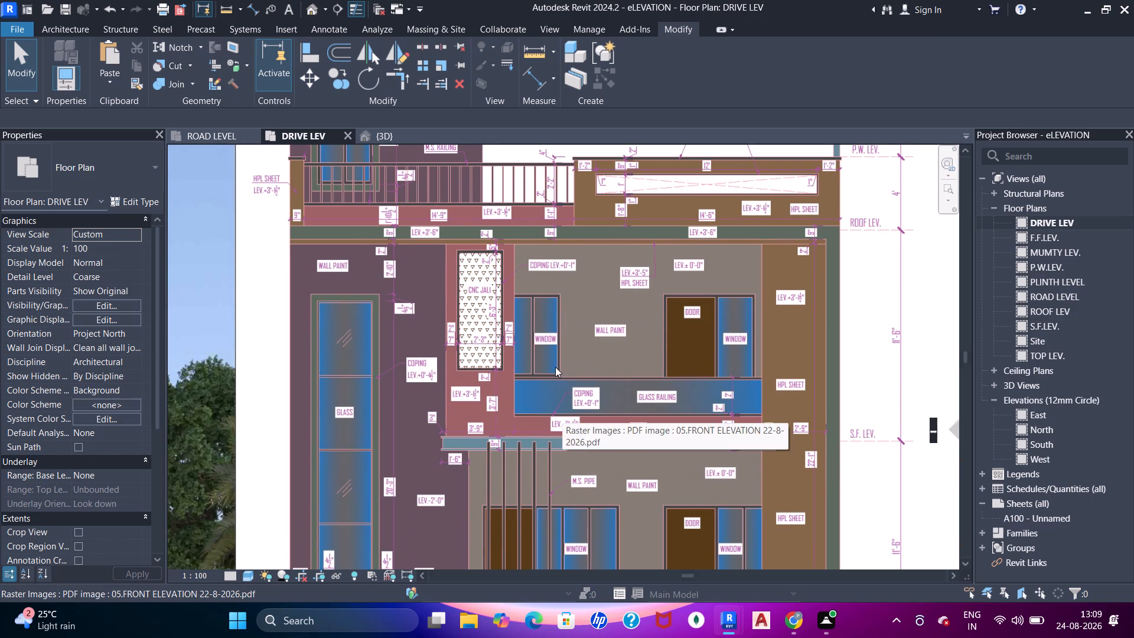
middle_click_drag(493, 441, 522, 361)
scroll(519, 359, "down", 2)
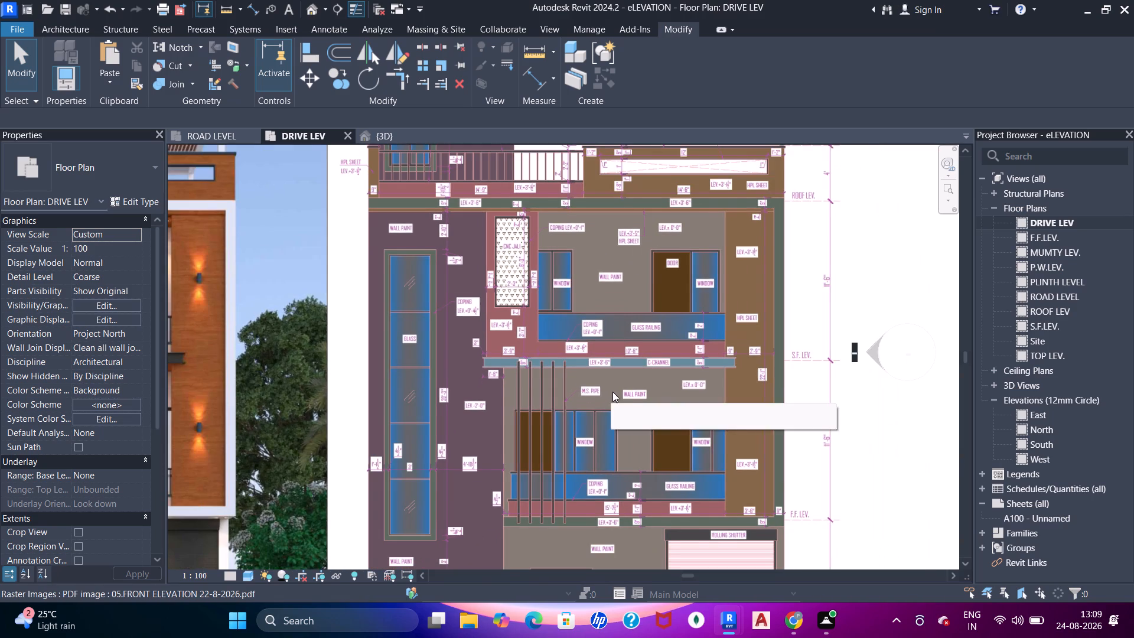
Compare the C-channel and M.S. pipe area in the front elevation PDF with the balconies in the 3D model.
middle_click_drag(615, 389, 623, 315)
scroll(589, 325, "up", 5)
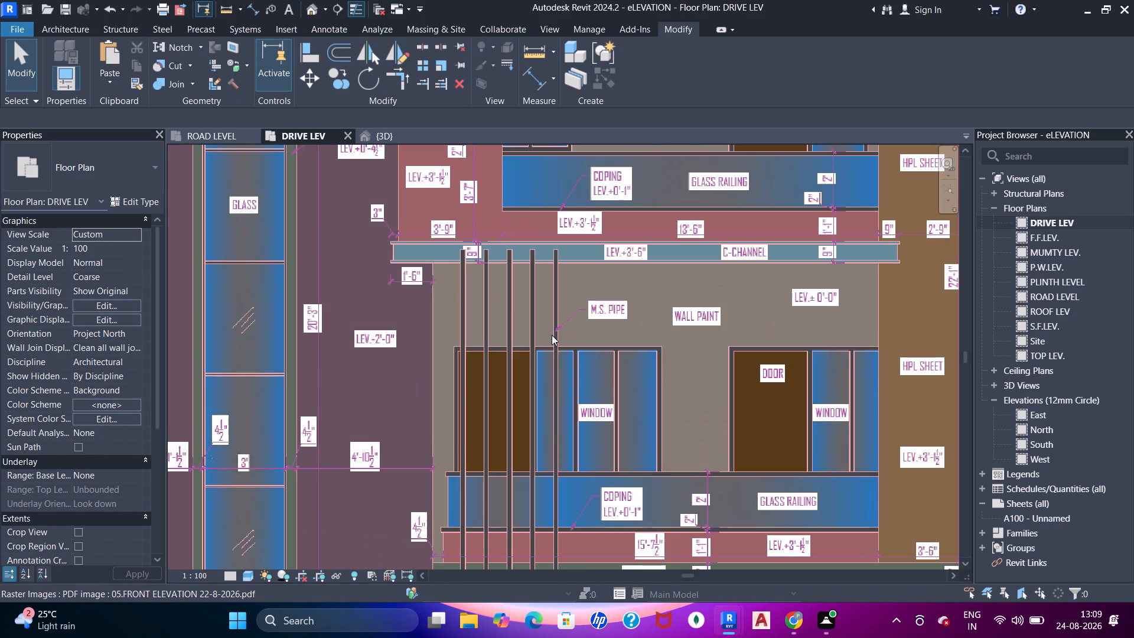
scroll(552, 334, "down", 1)
middle_click_drag(552, 334, 552, 267)
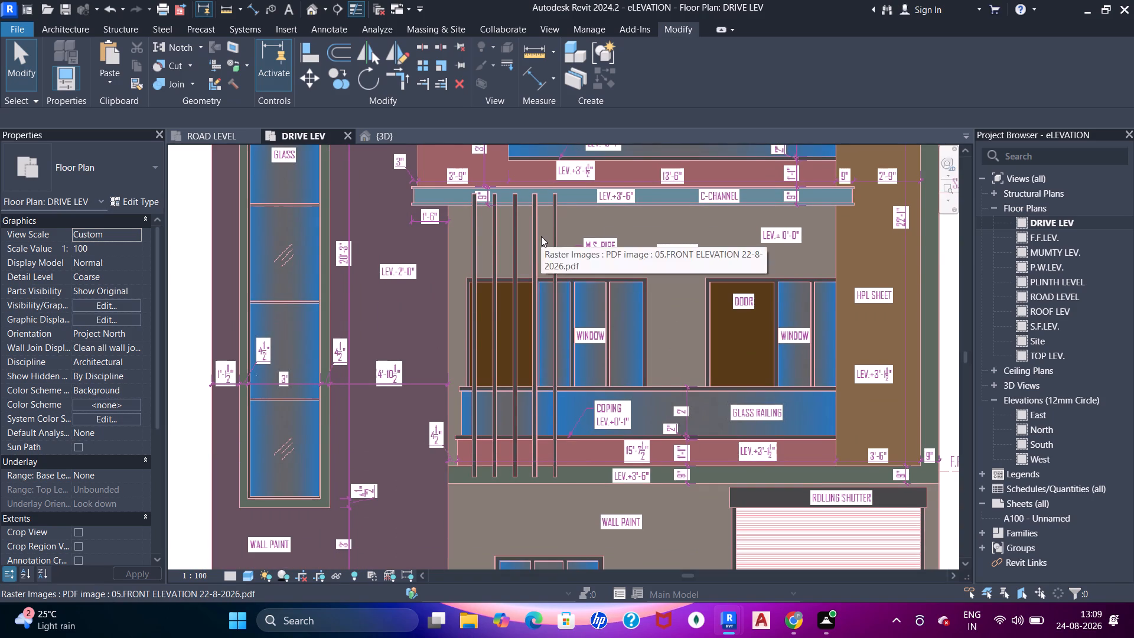
left_click(383, 141)
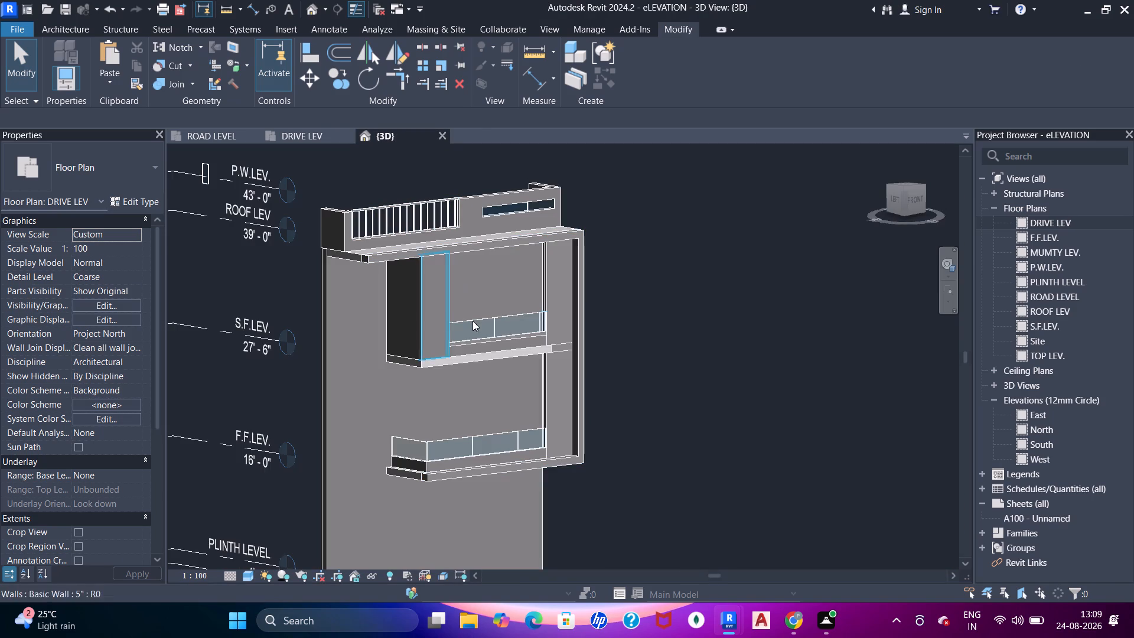
middle_click_drag(487, 402, 405, 393, "shift")
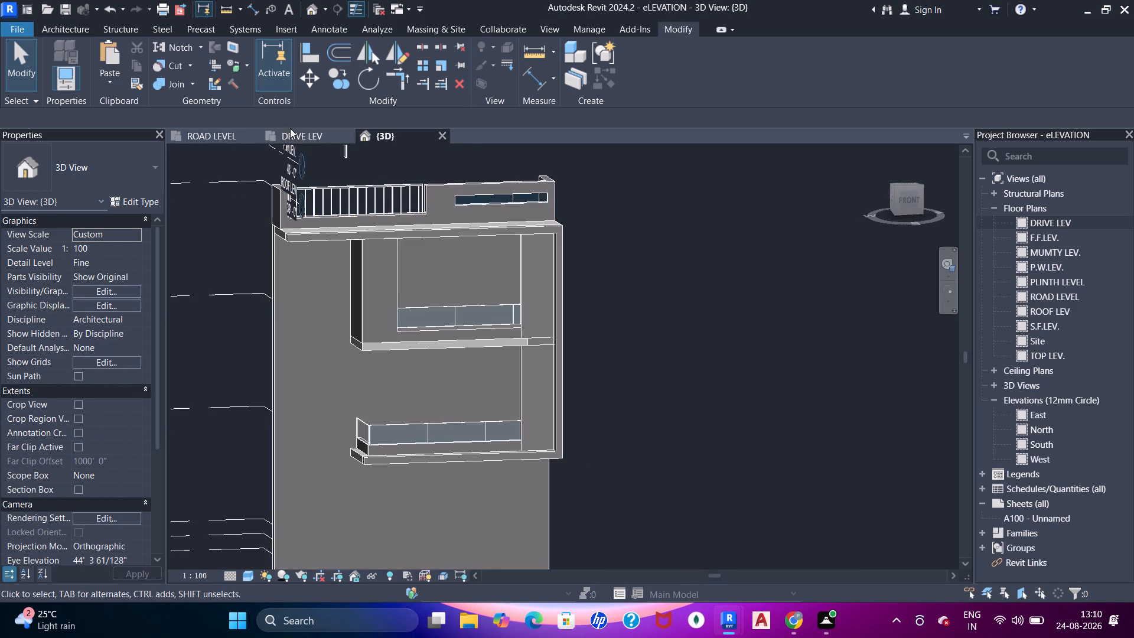
left_click(295, 134)
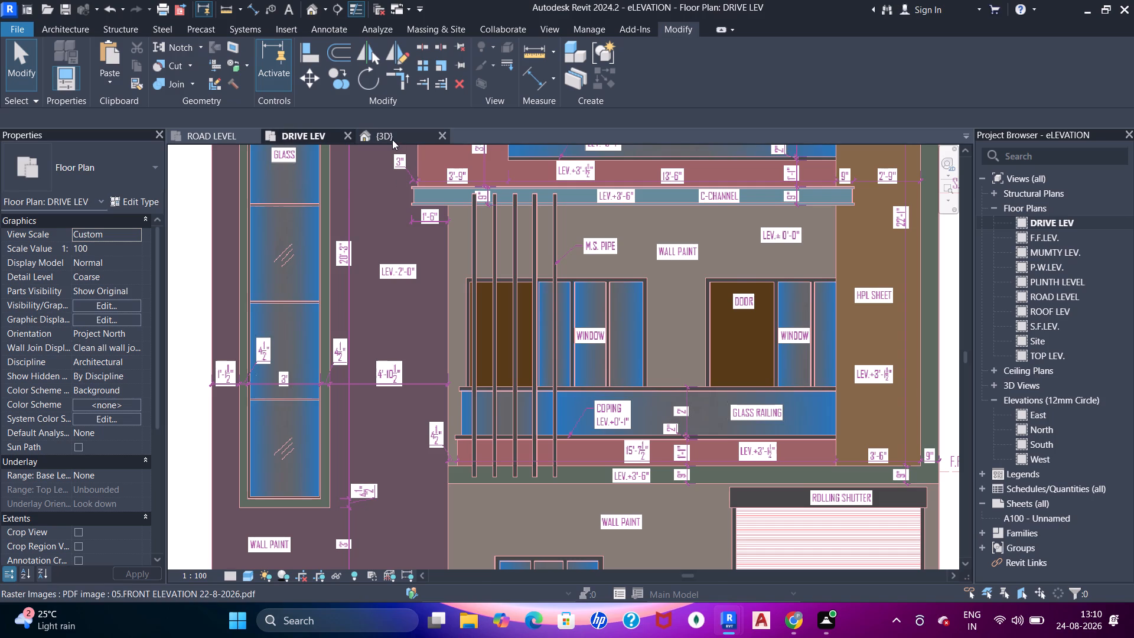
left_click(392, 139)
scroll(435, 336, "up", 5)
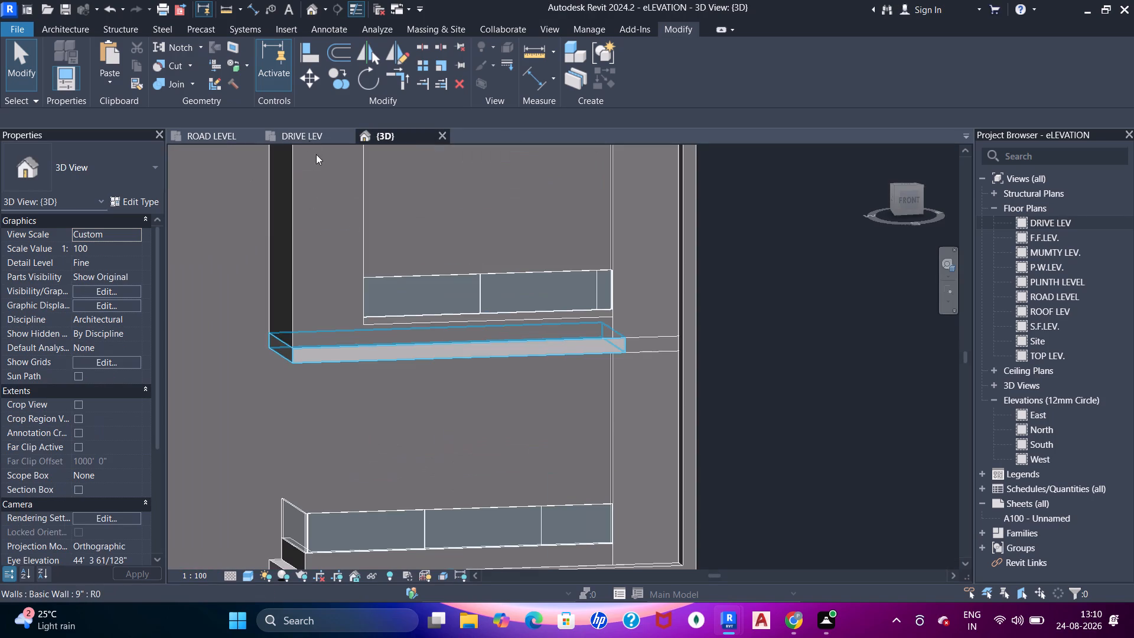
left_click(308, 131)
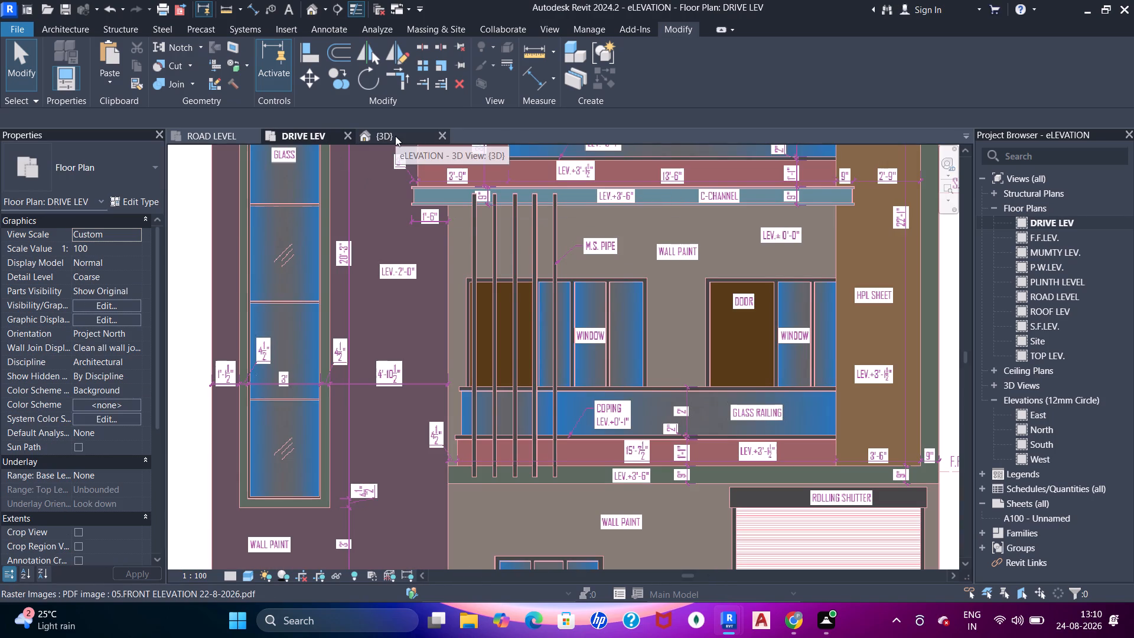
left_click(395, 136)
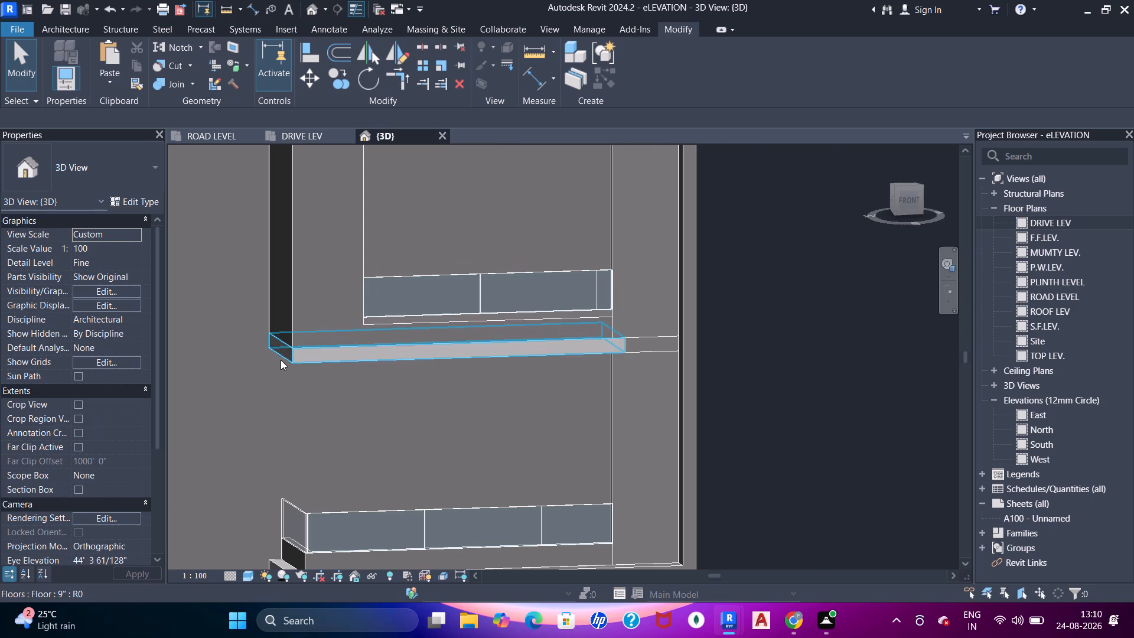
scroll(281, 360, "up", 3)
scroll(298, 347, "down", 2)
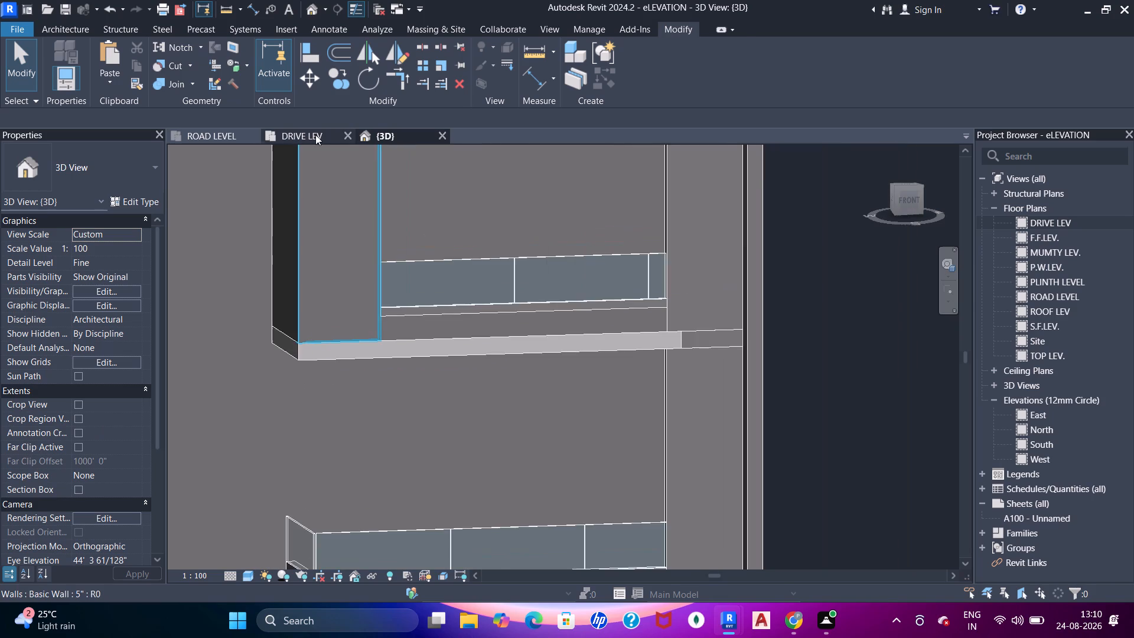
Examine the end of the second-floor C-channel, its flanges and the M.S. pipes in the front elevation PDF.
left_click(315, 135)
scroll(415, 199, "up", 6)
middle_click_drag(441, 185, 384, 266)
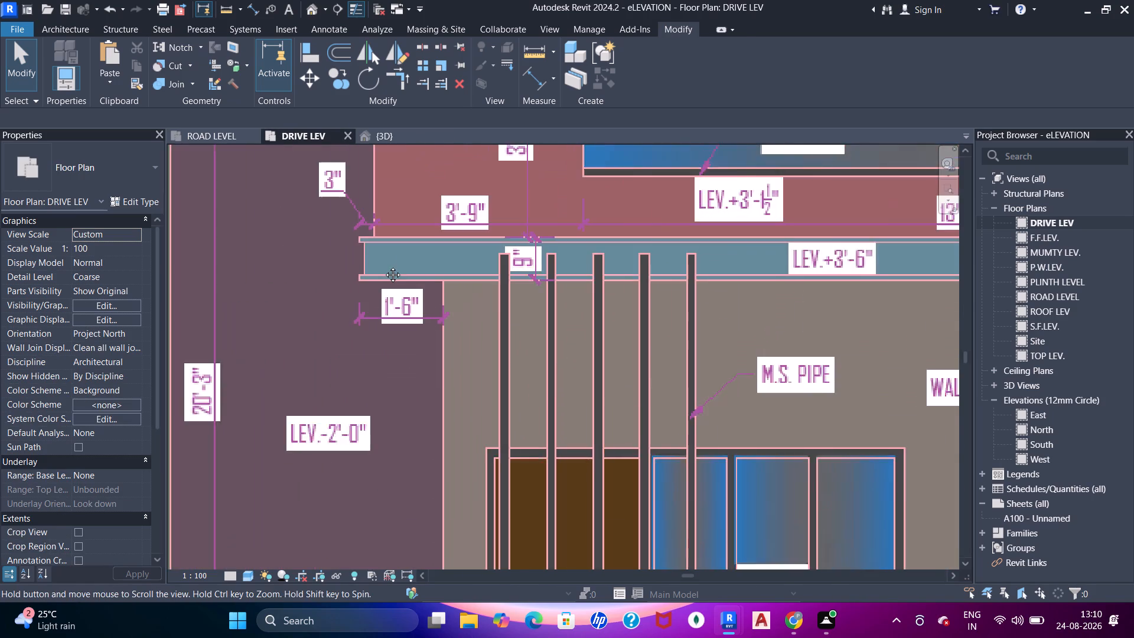
middle_click_drag(384, 266, 351, 302)
scroll(348, 303, "up", 2)
scroll(348, 303, "down", 2)
middle_click_drag(348, 307, 340, 310)
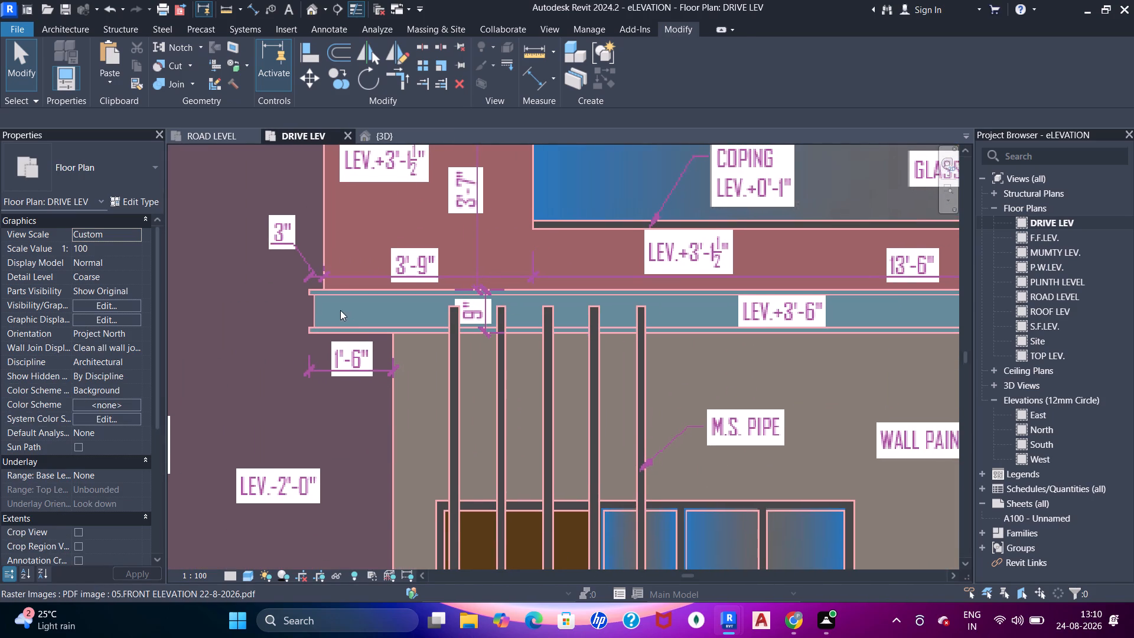
scroll(325, 316, "down", 1)
middle_click_drag(343, 300, 305, 300)
scroll(305, 300, "up", 2)
middle_click(299, 306)
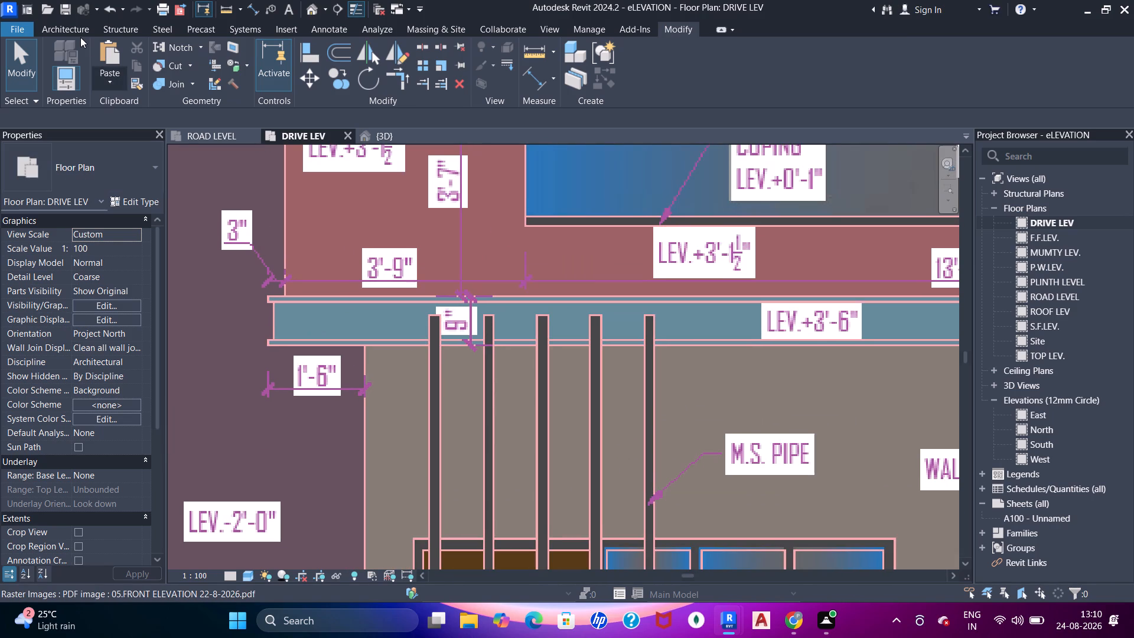
Start a rectangular floor boundary sketch in the DRIVE LEV plan and duplicate the 9" floor type as 2".
left_click(77, 33)
left_click(165, 70)
key("Escape")
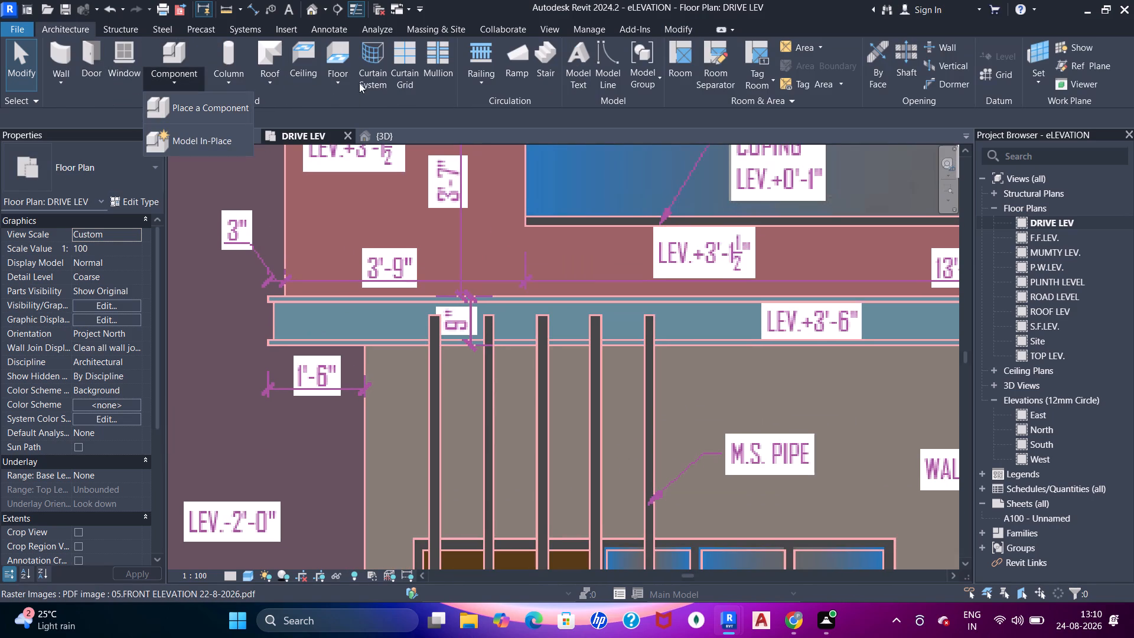
left_click(331, 54)
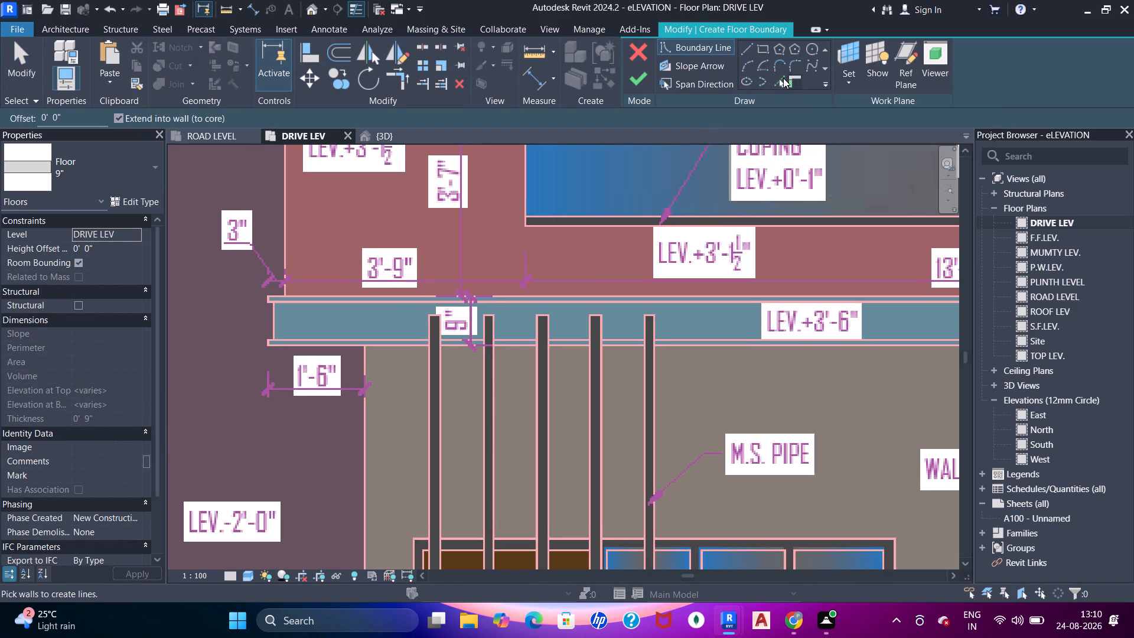
left_click(762, 54)
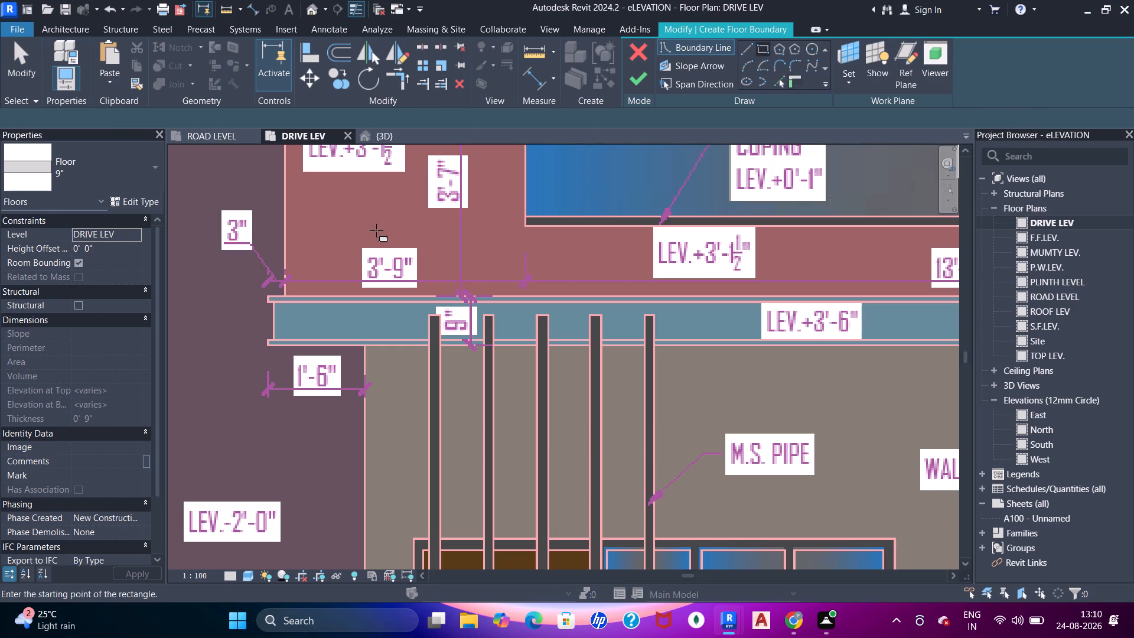
scroll(237, 285, "up", 4)
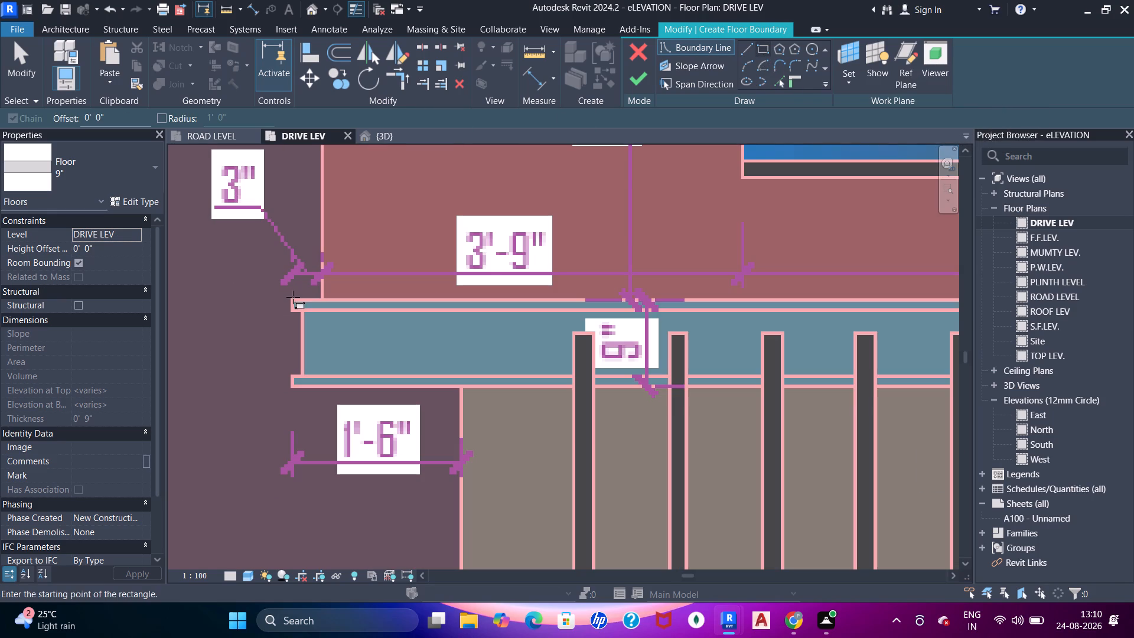
left_click(116, 191)
scroll(65, 275, "up", 4)
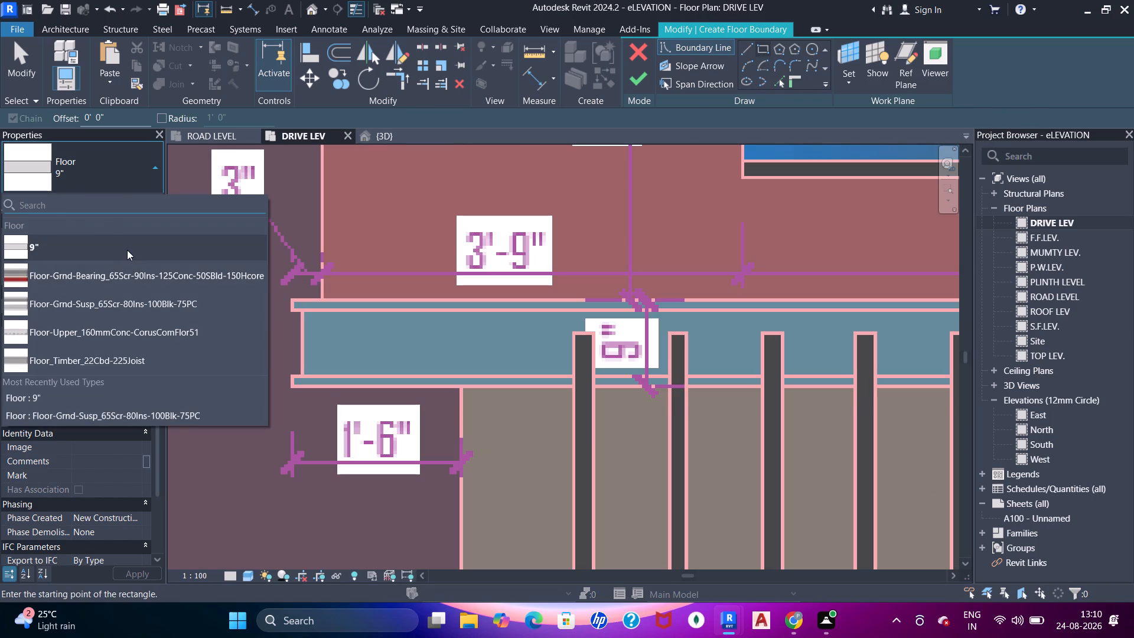
key("Escape")
left_click(138, 203)
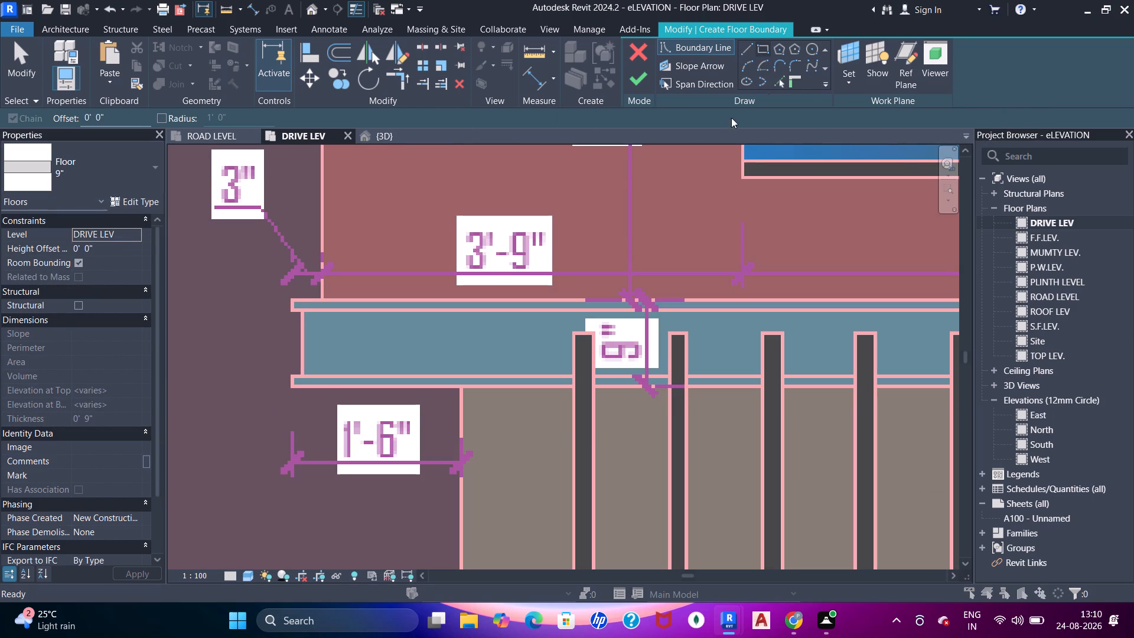
left_click(861, 129)
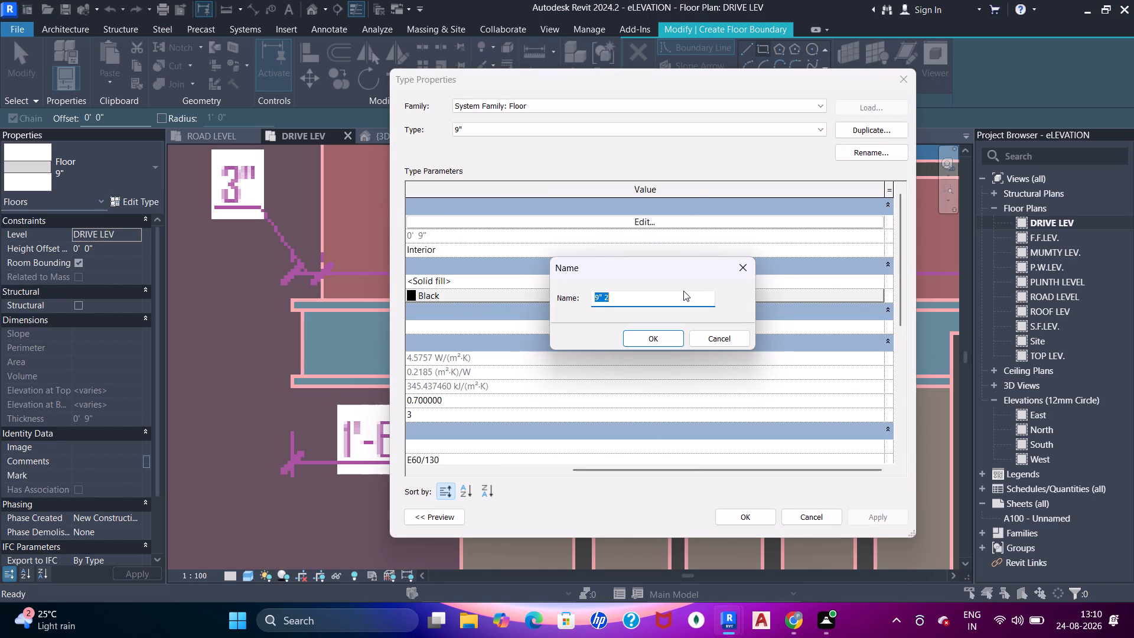
type("2\"'")
key("BackSpace")
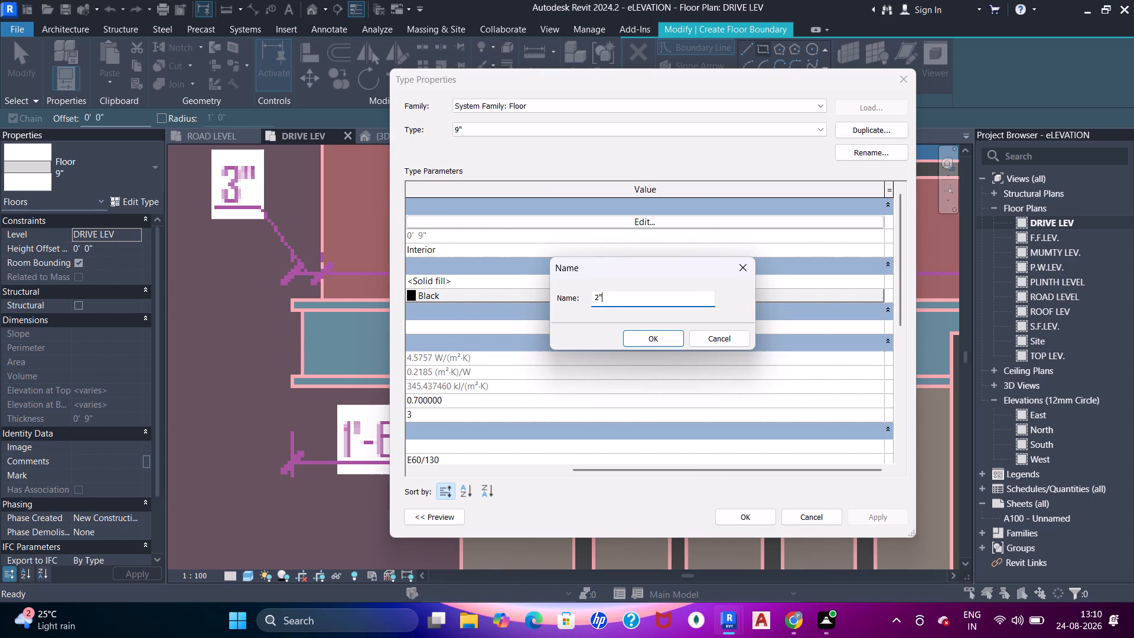
key("Return")
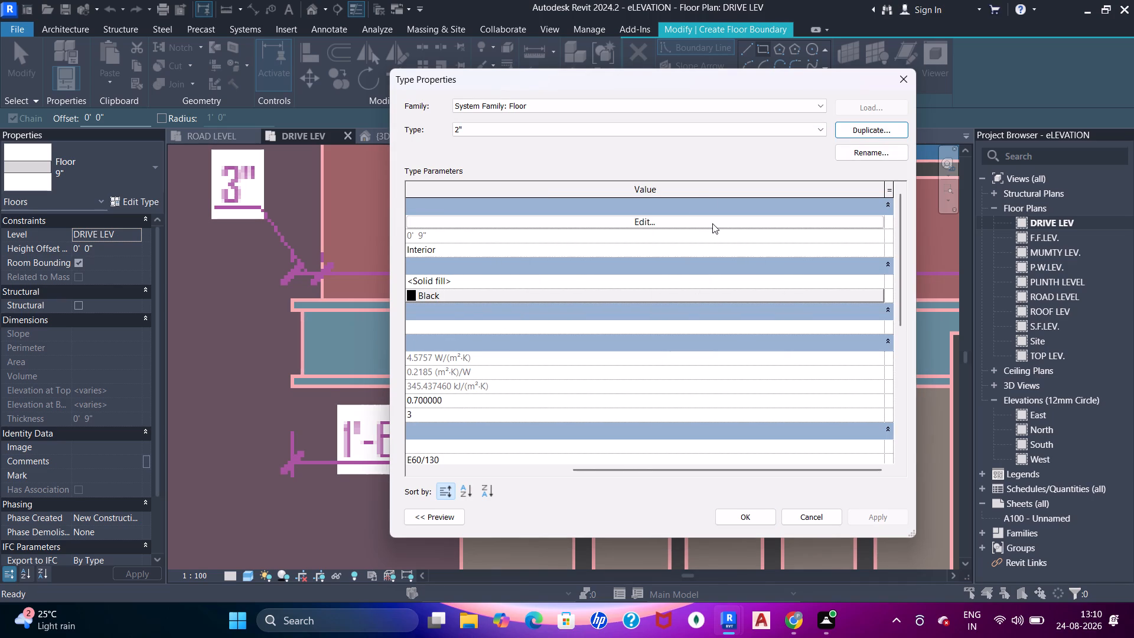
Set the structure layer thickness of the 2" floor type to 2".
left_click(712, 223)
left_click(671, 220)
type("2\"")
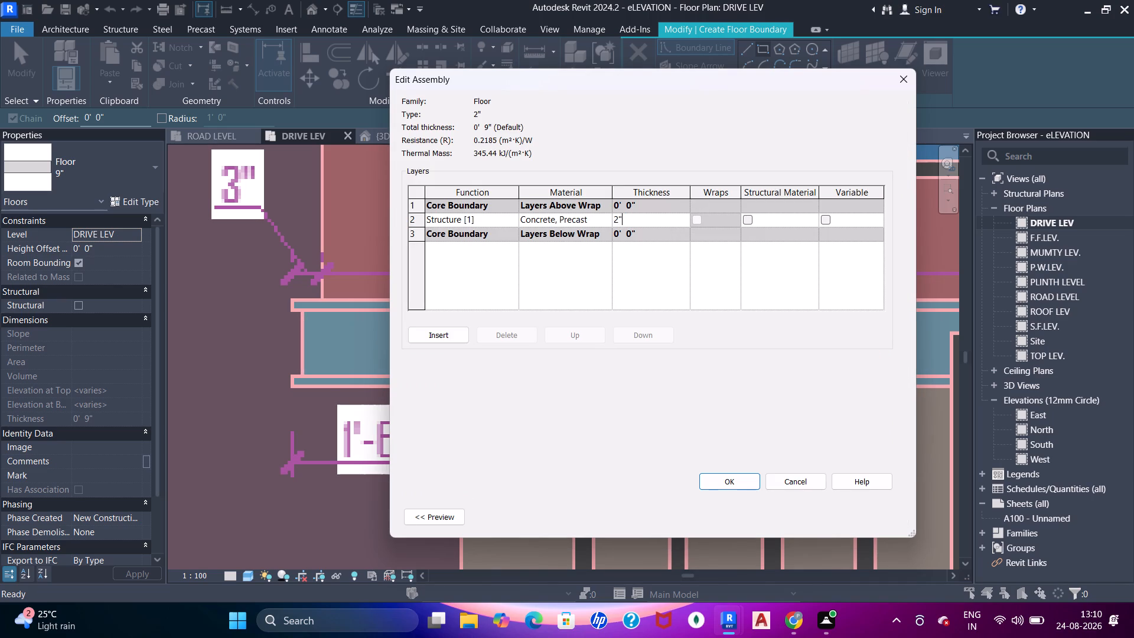
key("Return")
left_click(741, 481)
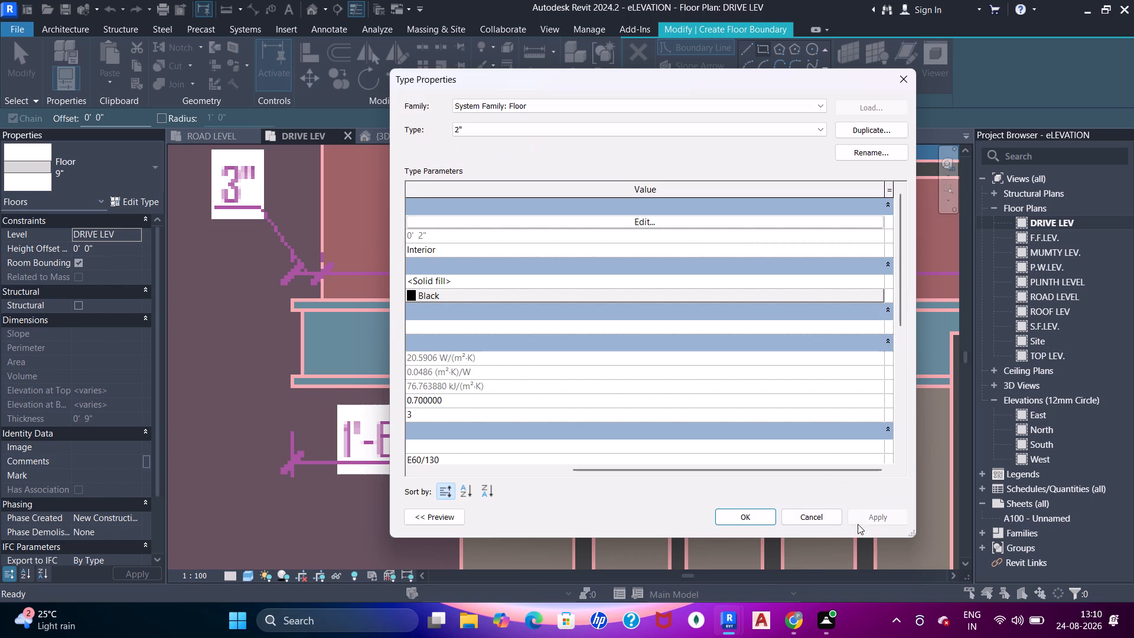
left_click_drag(858, 524, 842, 524)
left_click(759, 513)
Sketch a rectangular floor boundary over the C-channel's full-length upper flange, tracing it from end to end in the PDF.
scroll(285, 316, "up", 5)
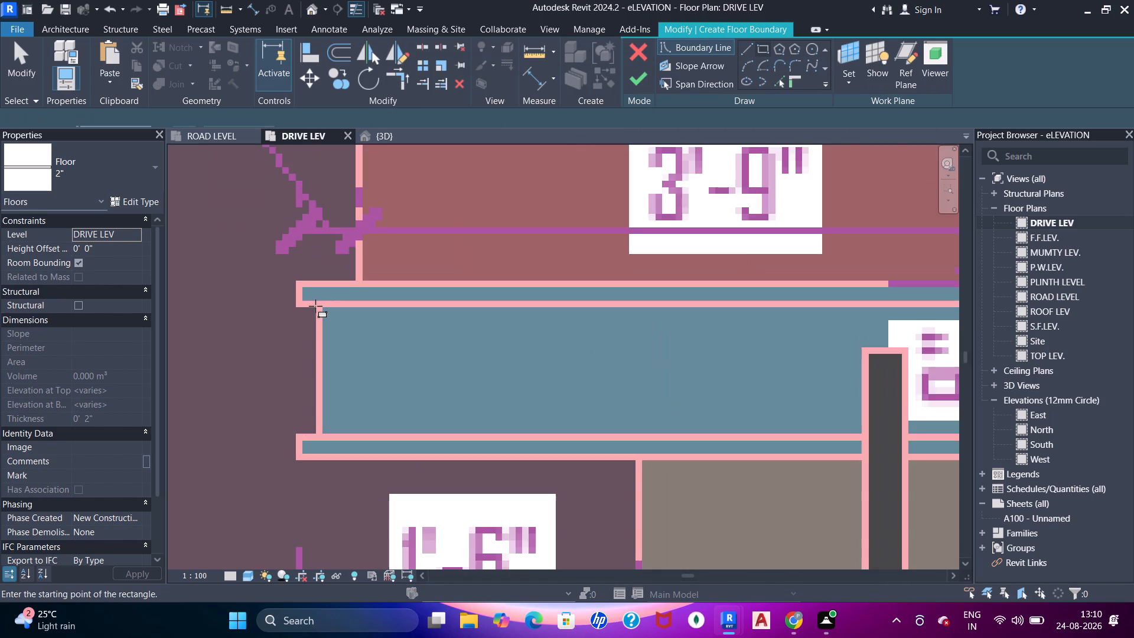
scroll(315, 306, "up", 4)
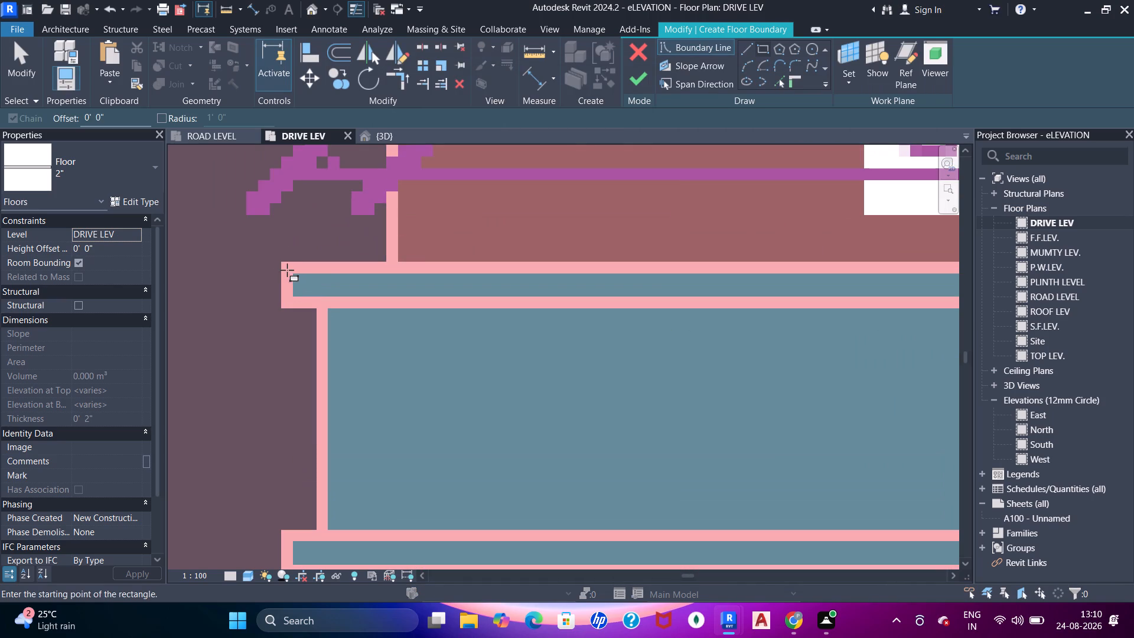
left_click(287, 270)
scroll(330, 287, "down", 5)
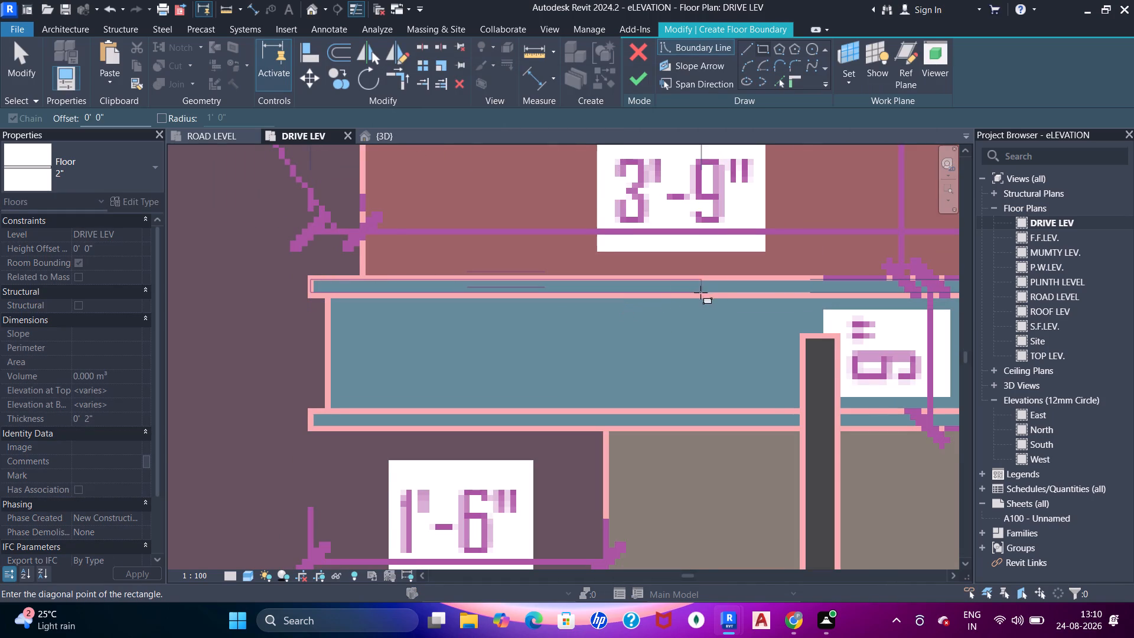
middle_click_drag(700, 294, 413, 317)
middle_click_drag(737, 305, 575, 306)
middle_click_drag(721, 302, 673, 308)
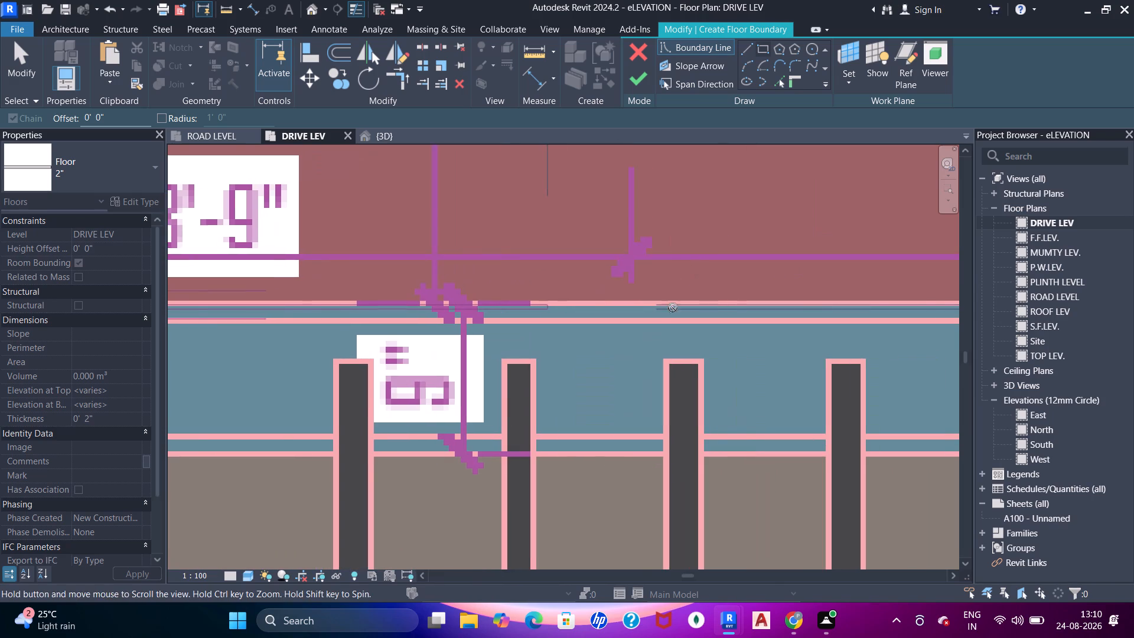
middle_click_drag(673, 308, 481, 308)
middle_click_drag(767, 311, 539, 324)
middle_click_drag(745, 315, 433, 318)
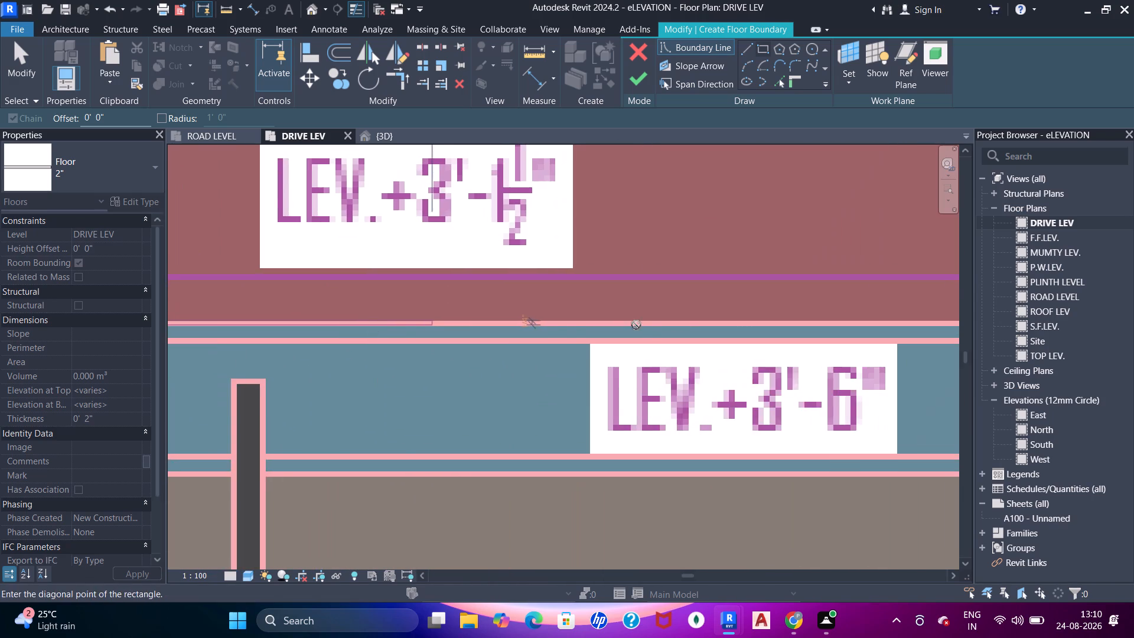
middle_click_drag(679, 325, 408, 327)
middle_click_drag(686, 327, 400, 338)
scroll(400, 338, "up", 1)
middle_click_drag(667, 352, 380, 355)
middle_click_drag(519, 354, 343, 357)
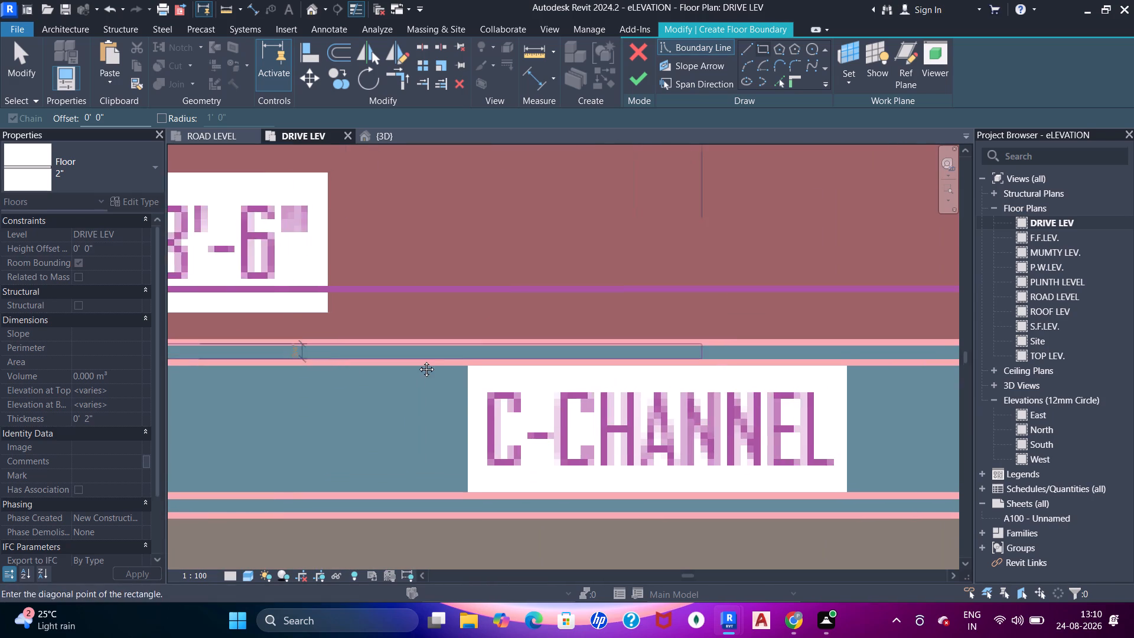
middle_click_drag(696, 359, 294, 360)
middle_click_drag(661, 354, 286, 353)
middle_click_drag(630, 358, 329, 351)
middle_click_drag(683, 365, 431, 365)
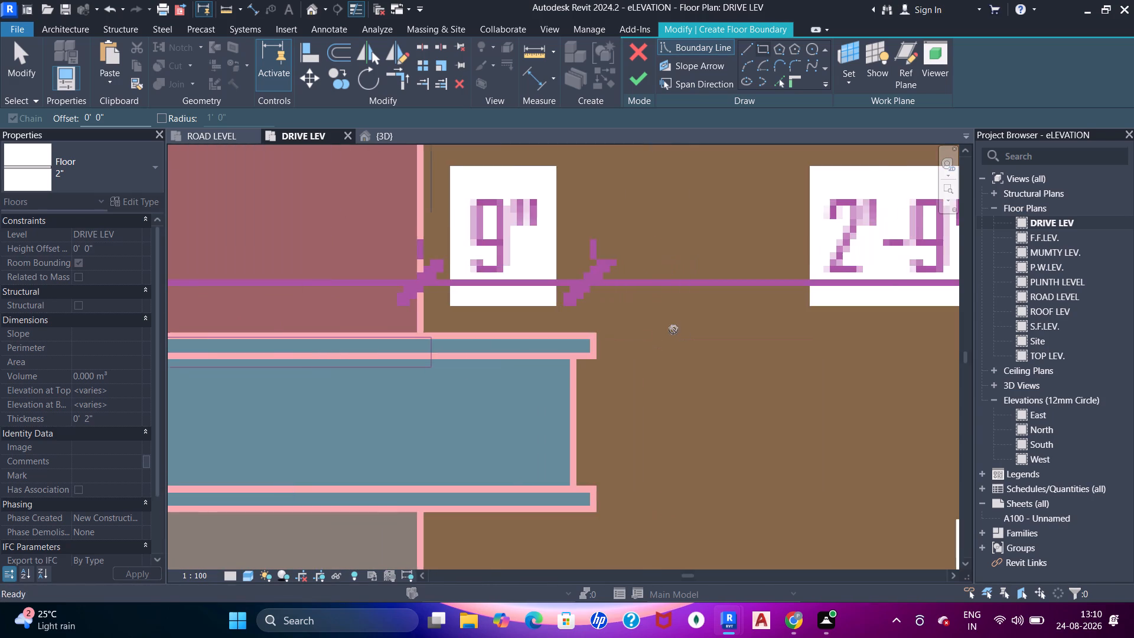
scroll(677, 328, "up", 4)
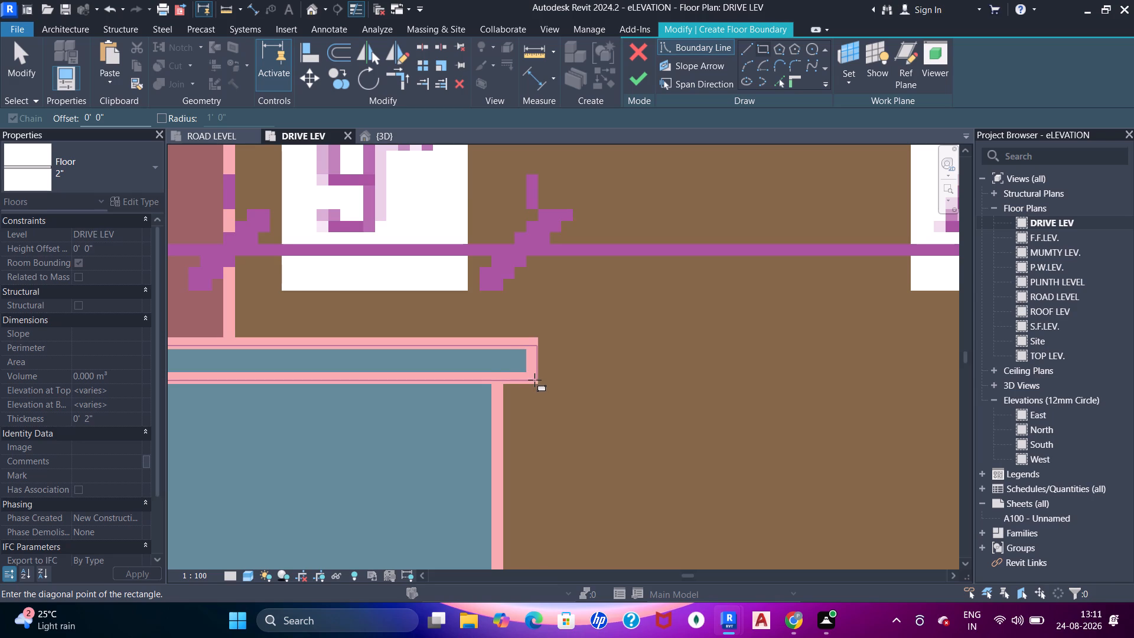
left_click(532, 375)
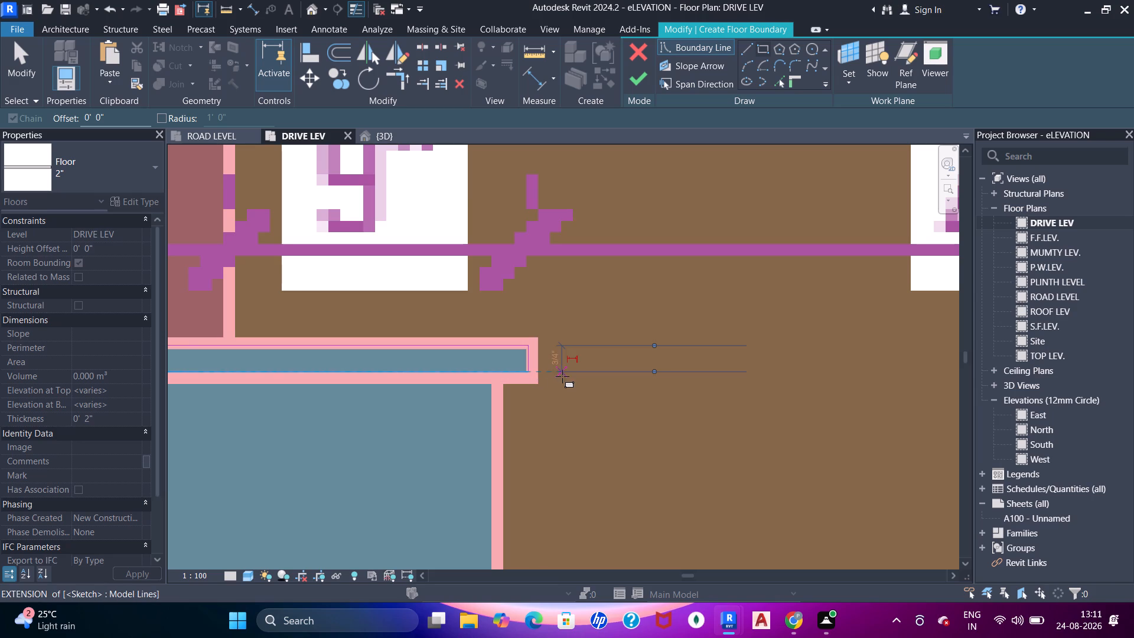
Sketch a second rectangular boundary over the C-channel's full-length lower flange, tracing it from end to end in the PDF, and finish the floor.
scroll(487, 351, "down", 5)
middle_click_drag(436, 382, 841, 374)
scroll(842, 370, "up", 1)
scroll(750, 344, "down", 6)
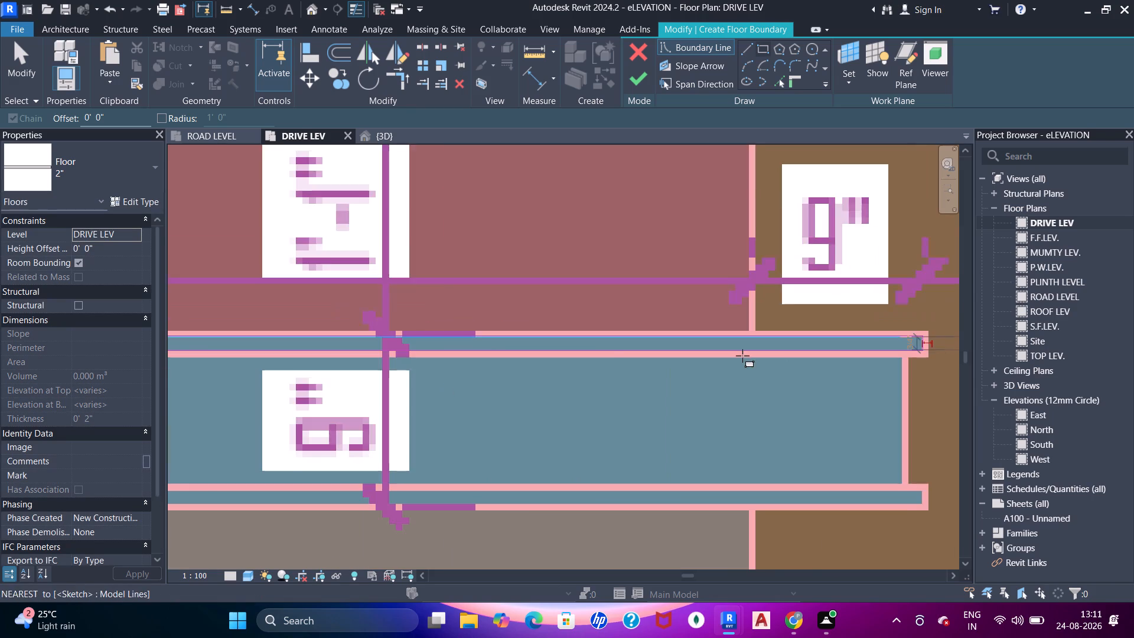
scroll(742, 356, "down", 5)
middle_click_drag(486, 395, 803, 364)
middle_click_drag(500, 361, 840, 353)
scroll(487, 340, "up", 14)
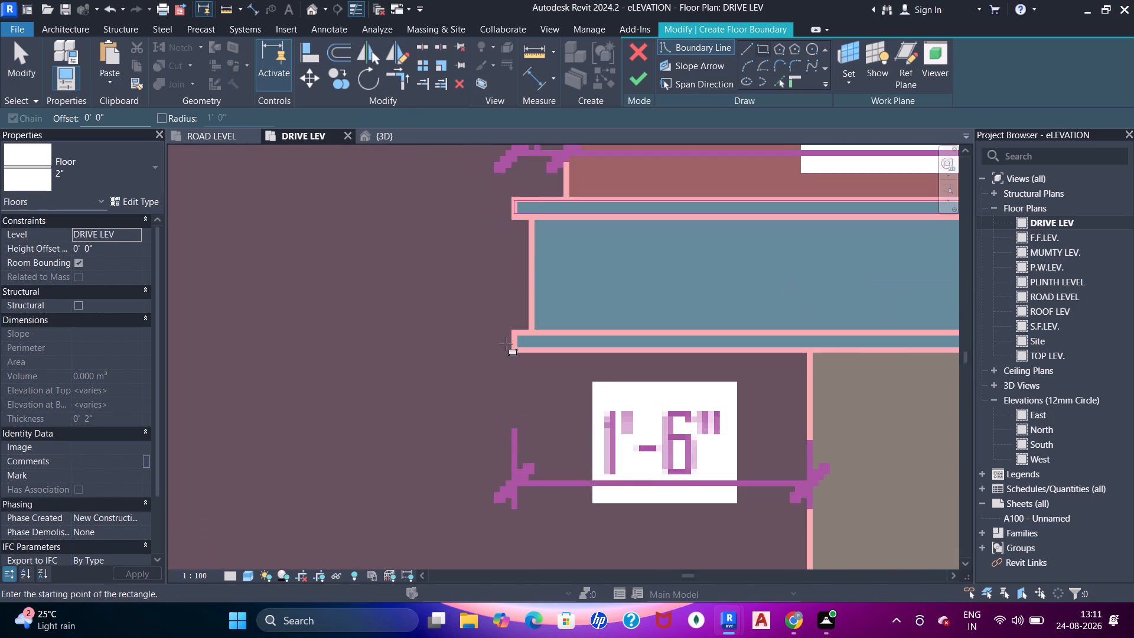
scroll(506, 344, "up", 3)
left_click(528, 323)
scroll(646, 347, "down", 5)
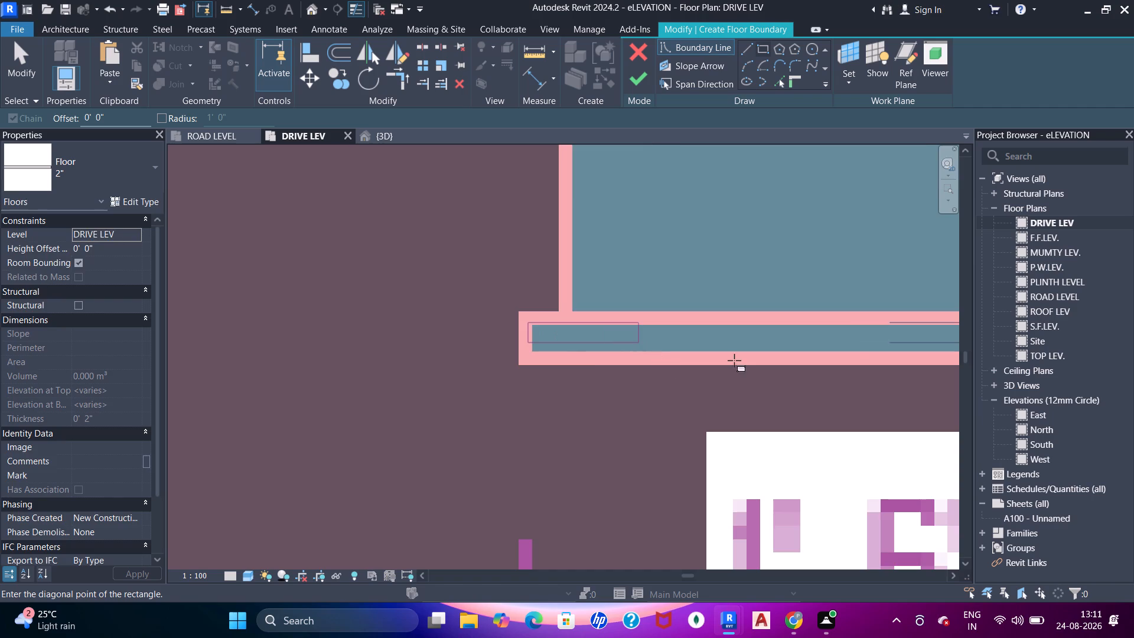
middle_click_drag(716, 359, 354, 346)
middle_click_drag(755, 348, 467, 349)
middle_click_drag(662, 338, 250, 325)
middle_click_drag(671, 337, 224, 333)
middle_click_drag(542, 353, 154, 342)
middle_click_drag(612, 336, 168, 305)
middle_click_drag(513, 296, 138, 341)
scroll(623, 303, "up", 1)
middle_click_drag(615, 302, 315, 345)
middle_click_drag(641, 351, 188, 359)
middle_click_drag(643, 386, 373, 399)
middle_click_drag(735, 408, 440, 408)
middle_click_drag(716, 426, 441, 392)
scroll(651, 370, "up", 10)
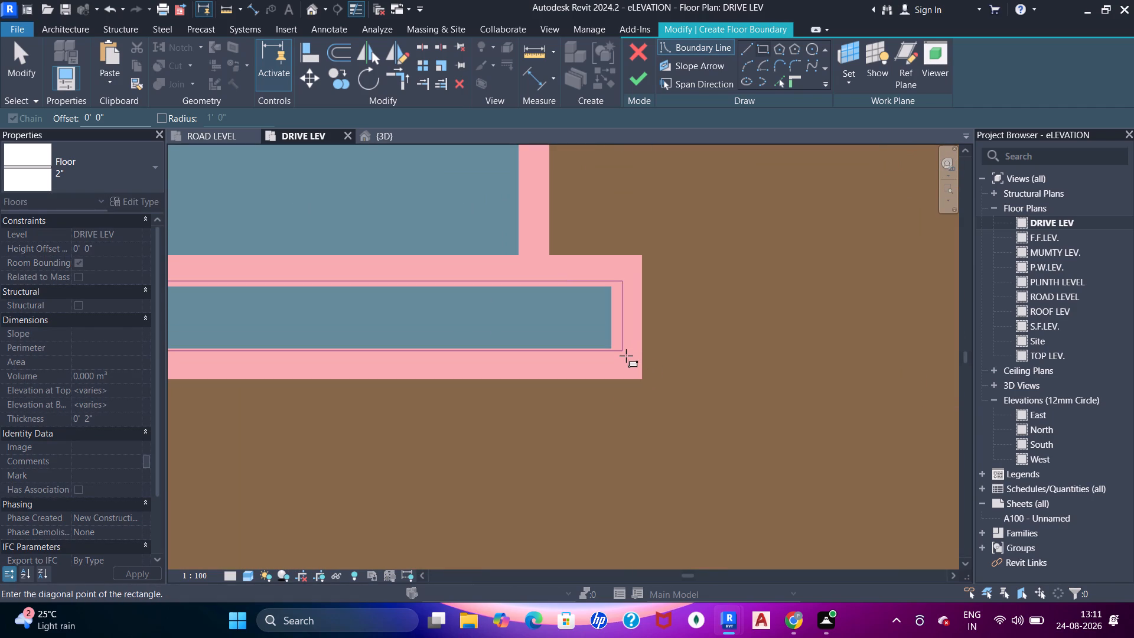
left_click(621, 357)
left_click(631, 81)
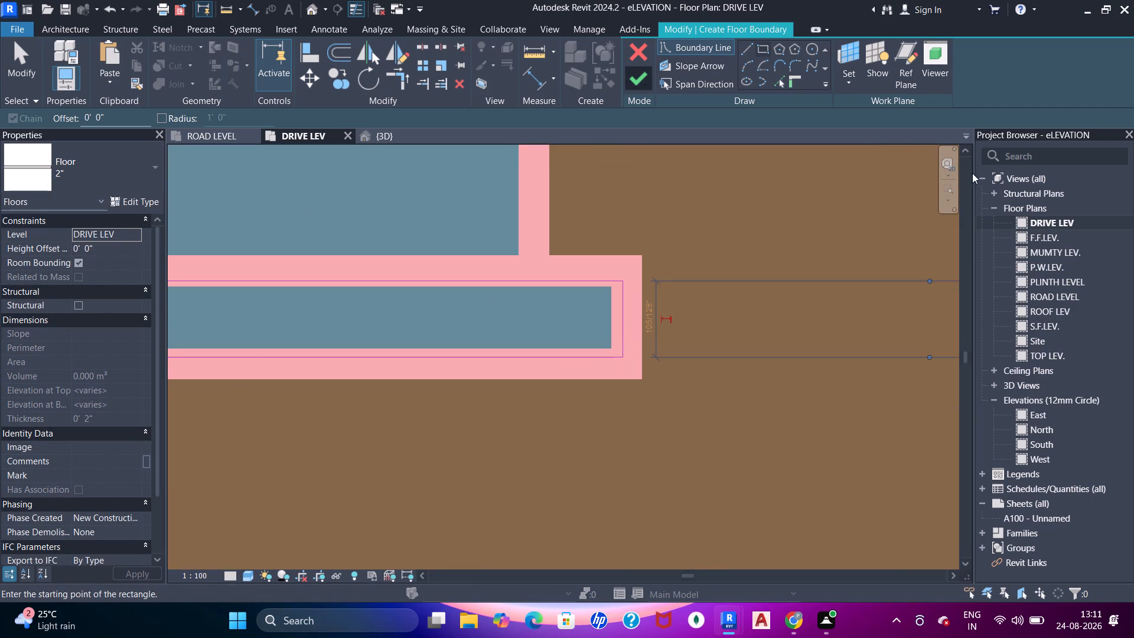
Examine where the new 2" flange floor sits relative to the facade in 3D and in the DRIVE LEV plan.
left_click(379, 134)
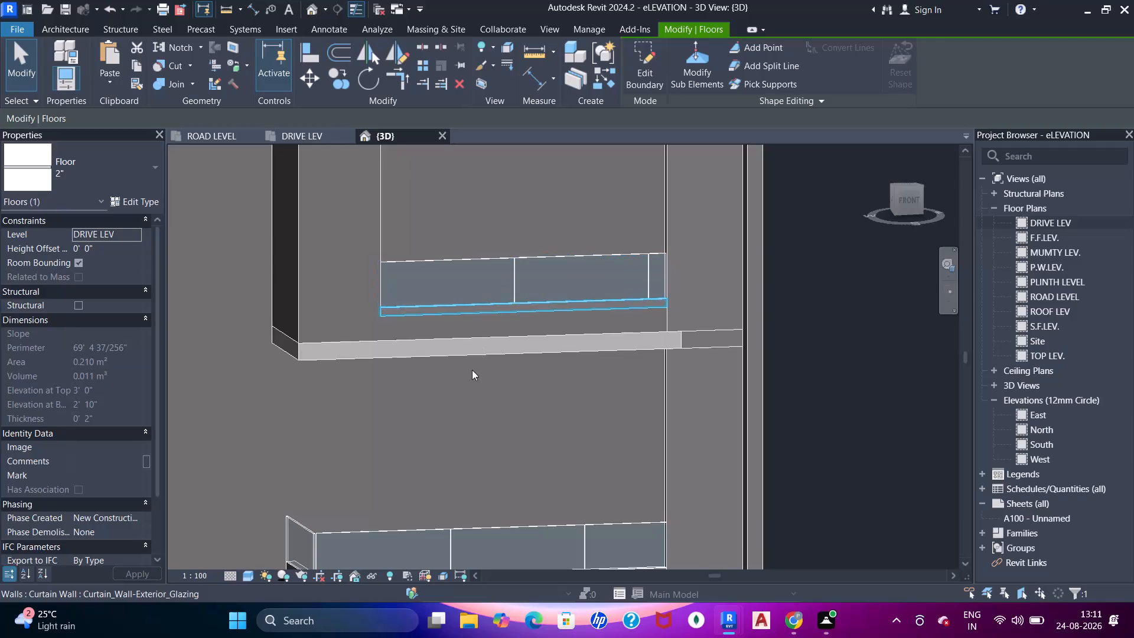
middle_click_drag(468, 376, 545, 348, "shift")
scroll(546, 347, "down", 7)
middle_click_drag(604, 369, 508, 388)
scroll(506, 370, "down", 6)
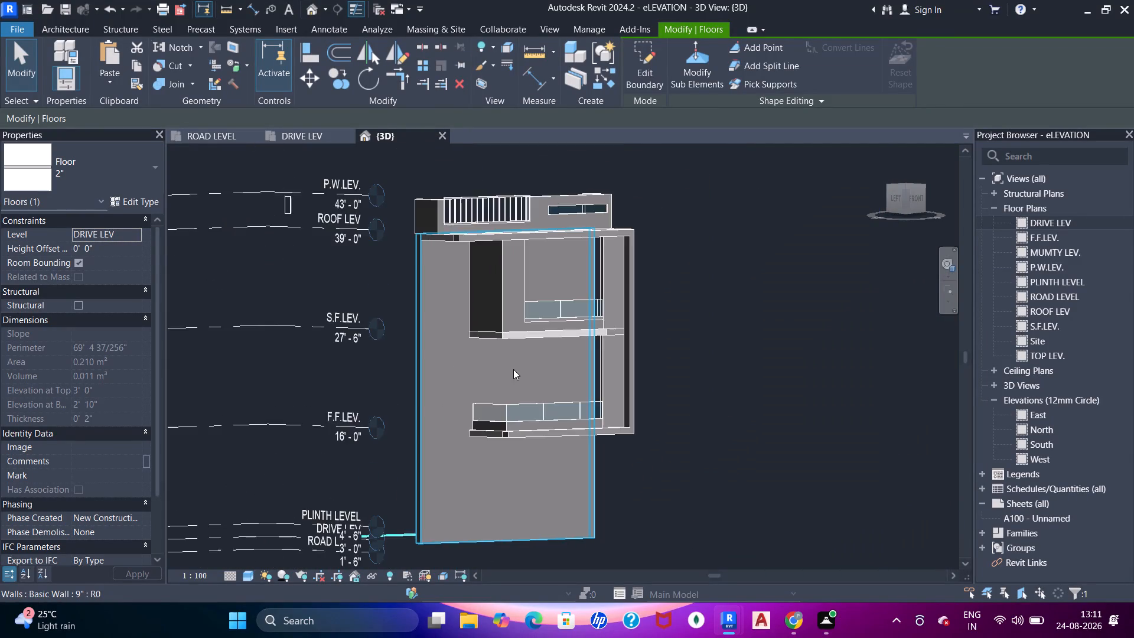
middle_click_drag(518, 370, 640, 378, "shift")
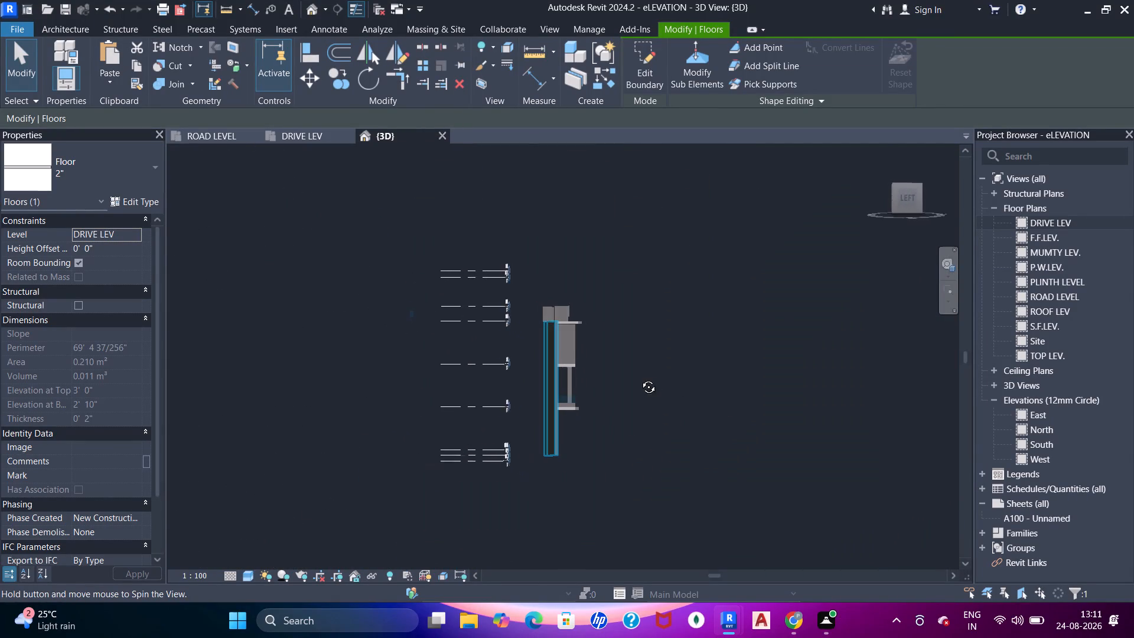
middle_click_drag(640, 378, 536, 436, "shift")
scroll(529, 359, "up", 6)
middle_click_drag(549, 440, 548, 440, "shift")
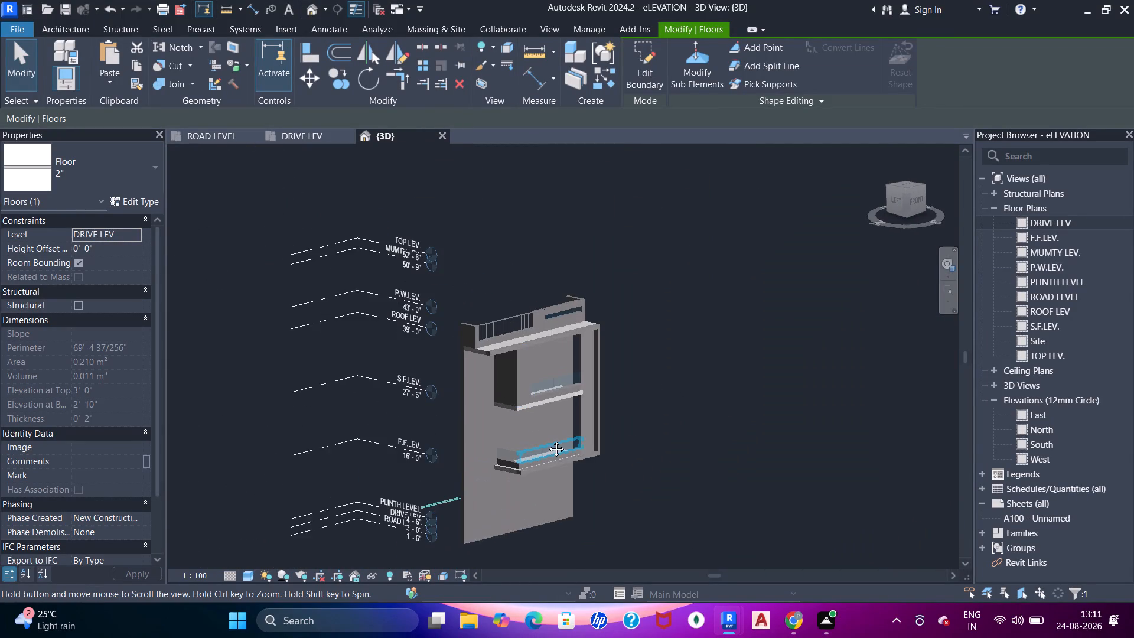
middle_click_drag(548, 440, 552, 337, "shift")
scroll(550, 370, "up", 6)
scroll(467, 362, "up", 2)
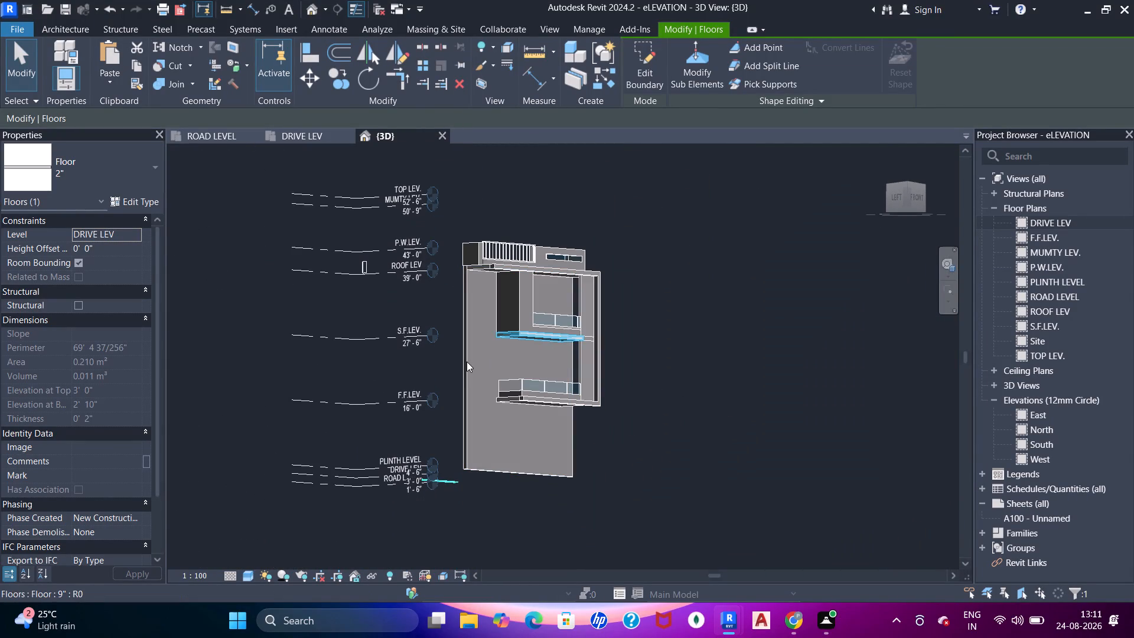
scroll(467, 362, "up", 2)
scroll(501, 356, "down", 2)
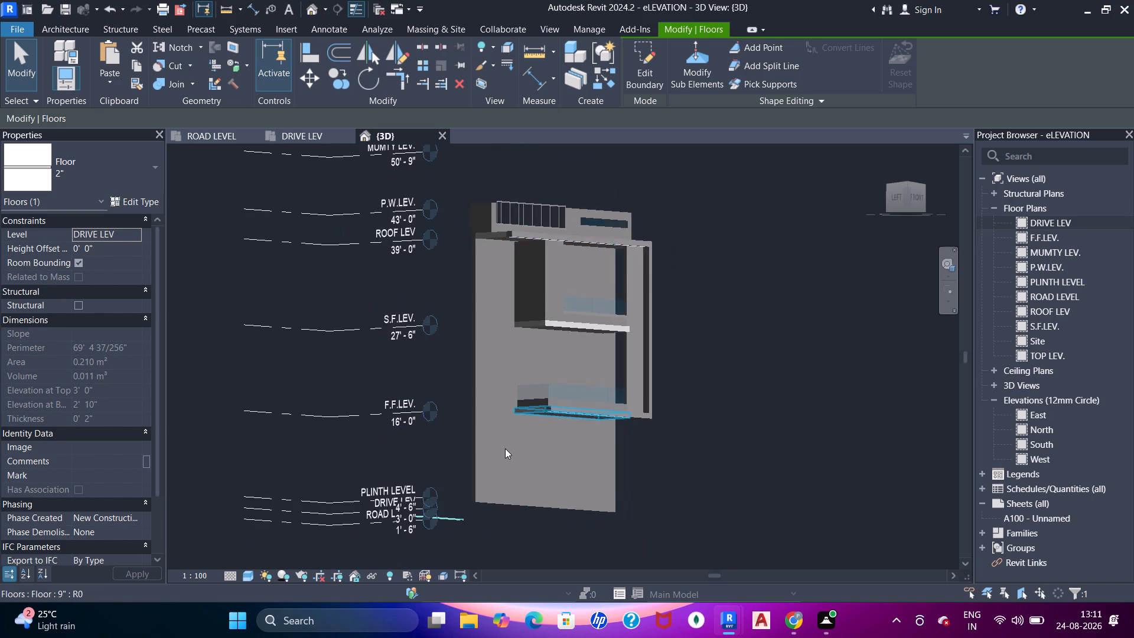
middle_click_drag(447, 542, 443, 571, "shift")
middle_click_drag(462, 527, 510, 339)
middle_click_drag(506, 351, 499, 383, "shift")
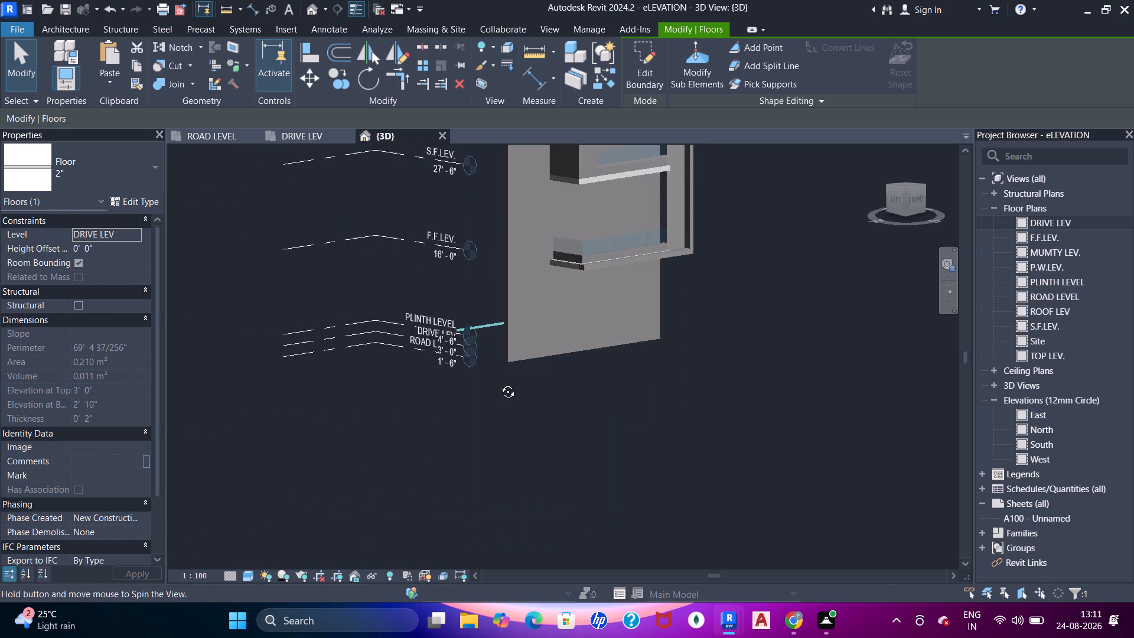
middle_click_drag(499, 383, 498, 390, "shift")
scroll(486, 343, "up", 6)
middle_click_drag(490, 362, 539, 407, "shift")
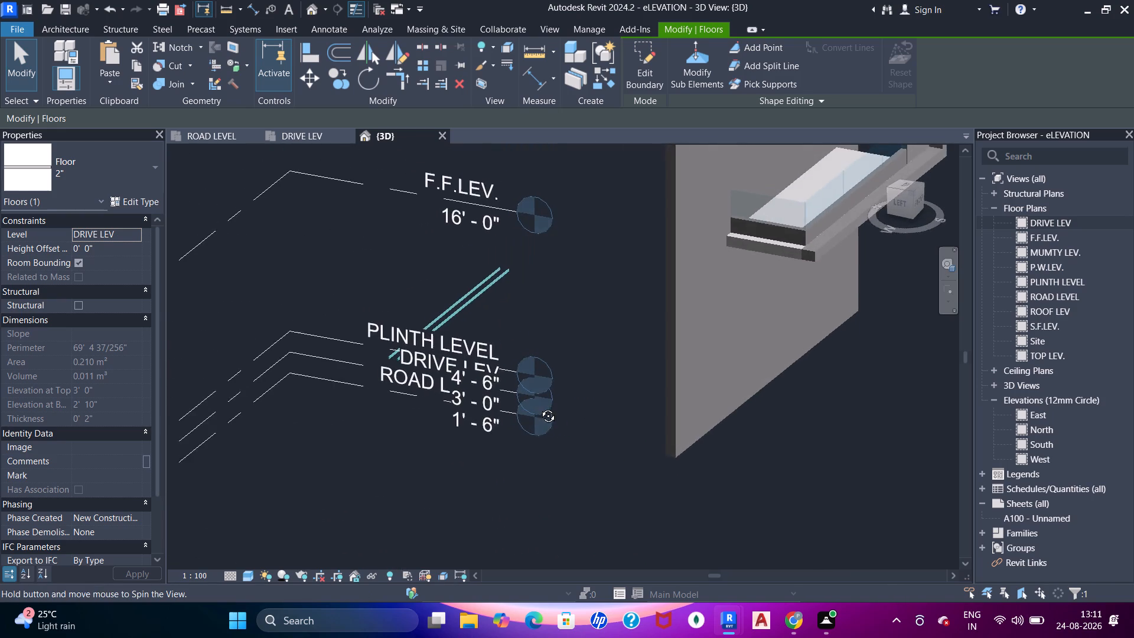
middle_click_drag(539, 407, 511, 393, "shift")
scroll(493, 384, "down", 5)
middle_click_drag(518, 445, 517, 465)
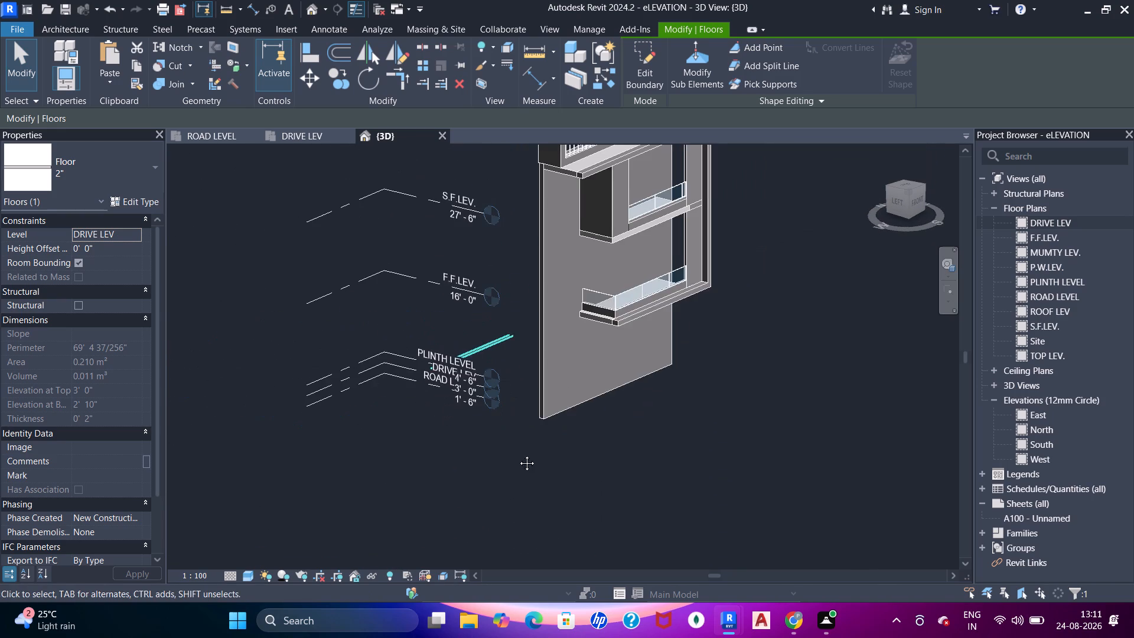
key("Escape")
key("Escape")
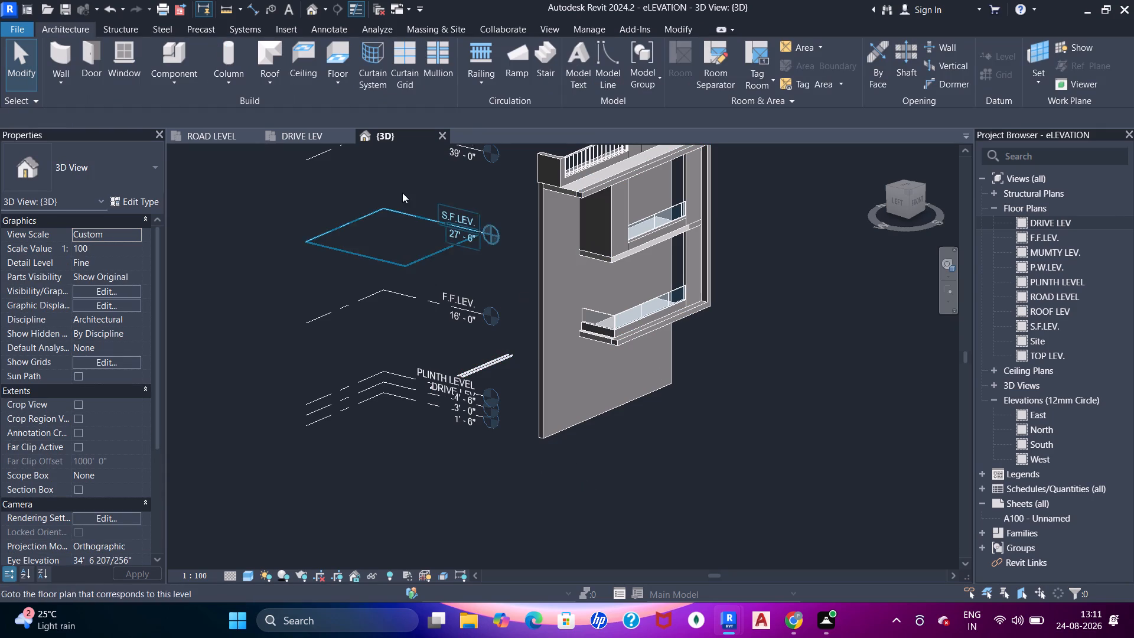
left_click(302, 139)
scroll(621, 341, "down", 18)
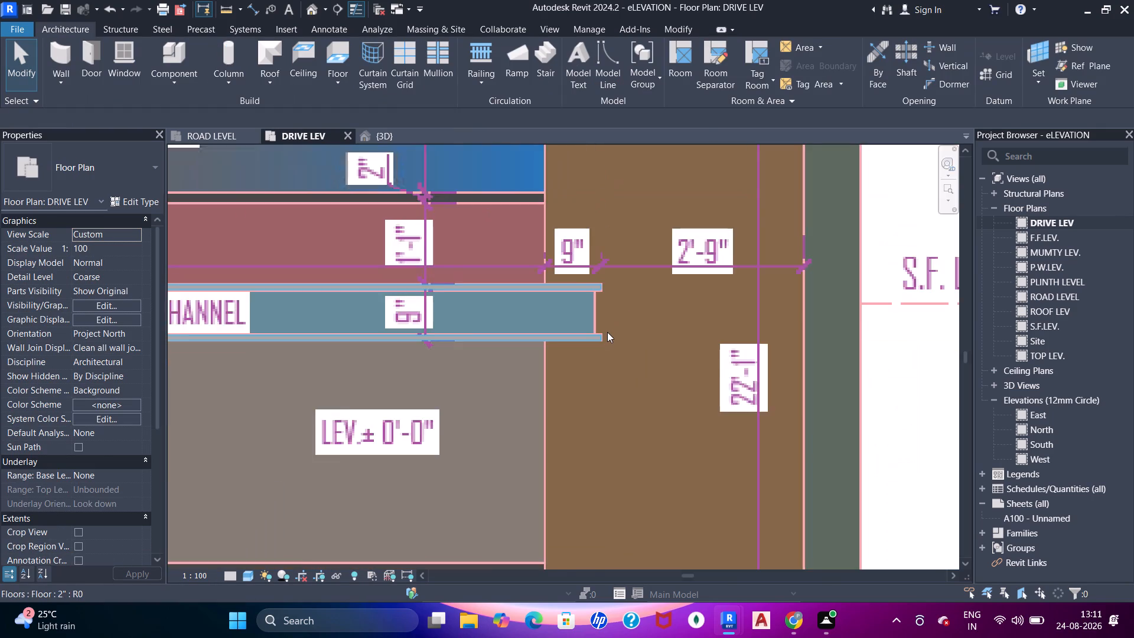
scroll(607, 332, "down", 4)
scroll(607, 332, "up", 3)
Set the level of the 2" flange floor to S.F.LEV. in the 3D view.
left_click(374, 141)
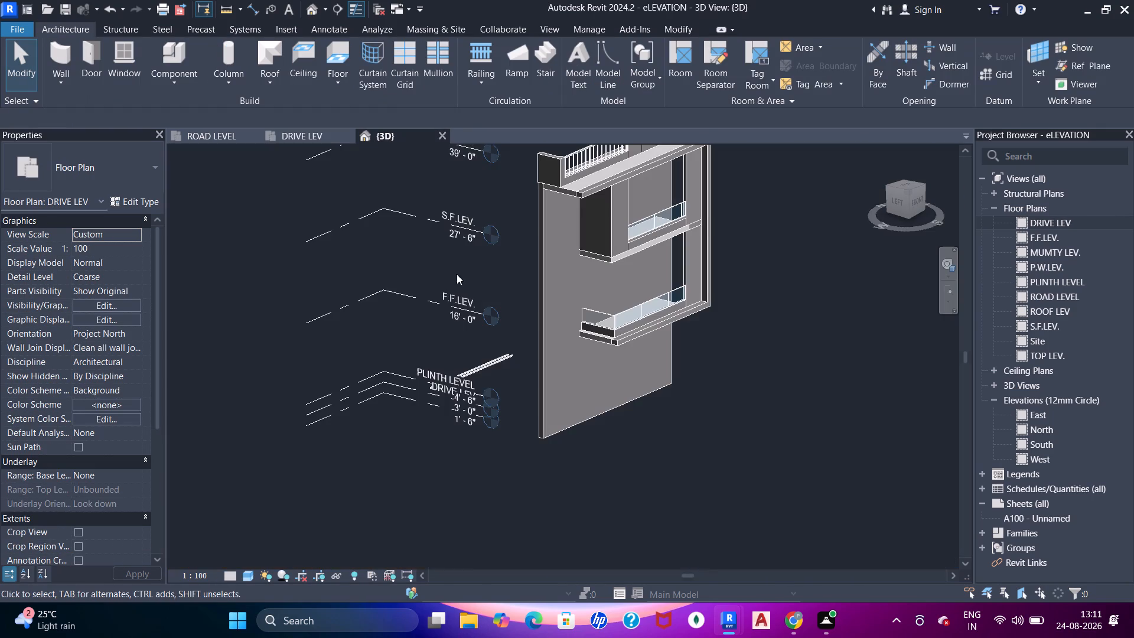
left_click_drag(506, 380, 482, 357)
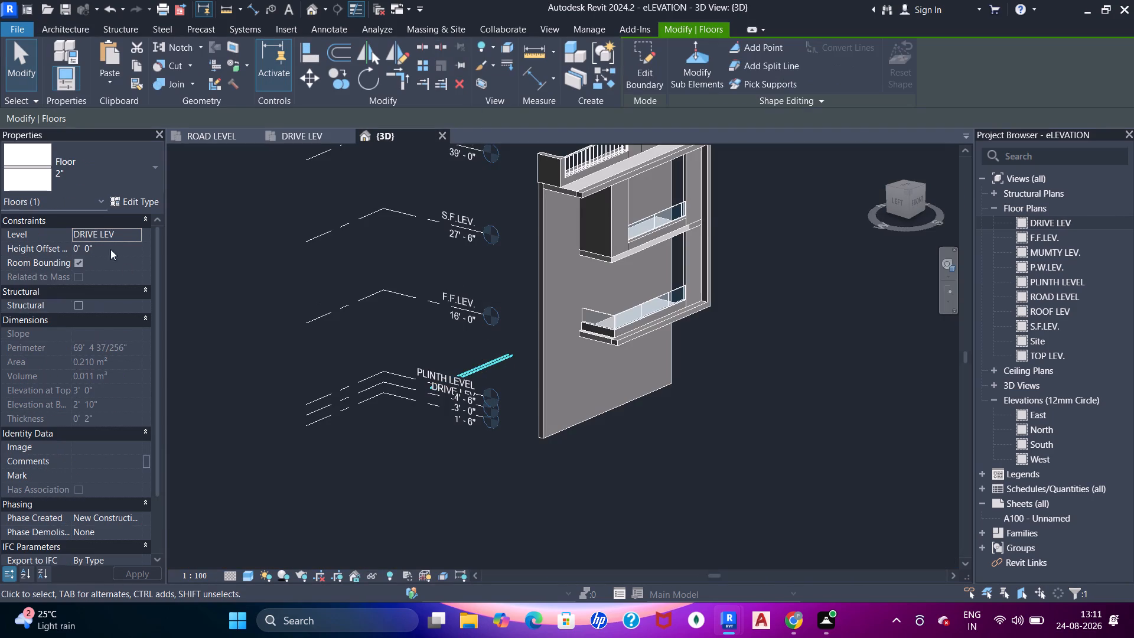
left_click(133, 233)
left_click(107, 293)
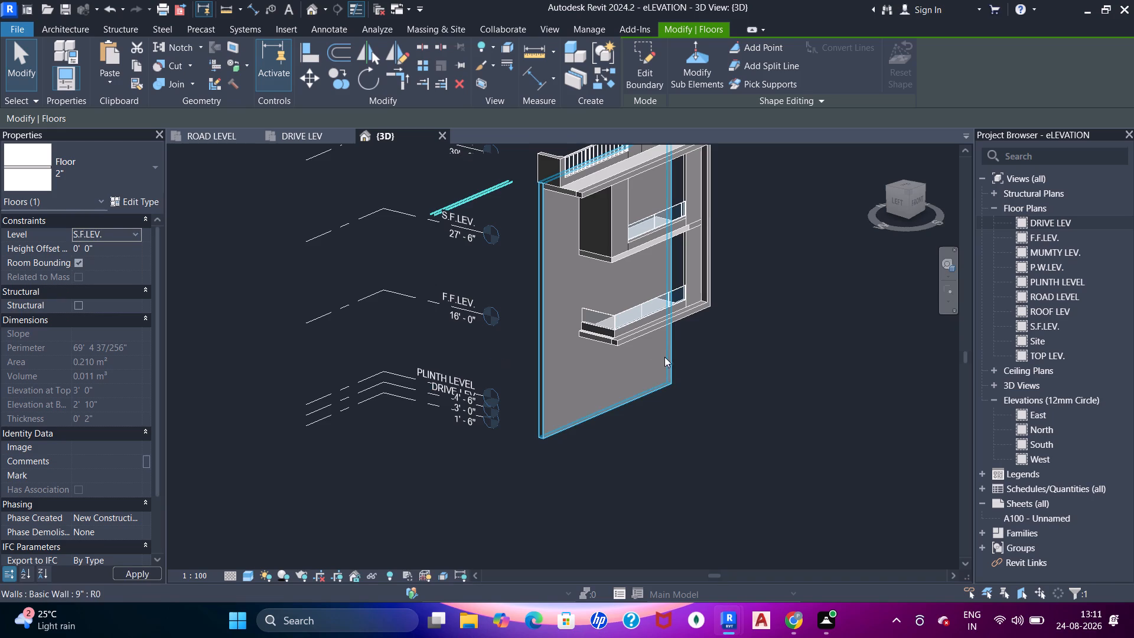
middle_click_drag(673, 380, 662, 363, "shift")
scroll(604, 314, "up", 3)
middle_click_drag(616, 342, 657, 413)
key("Escape")
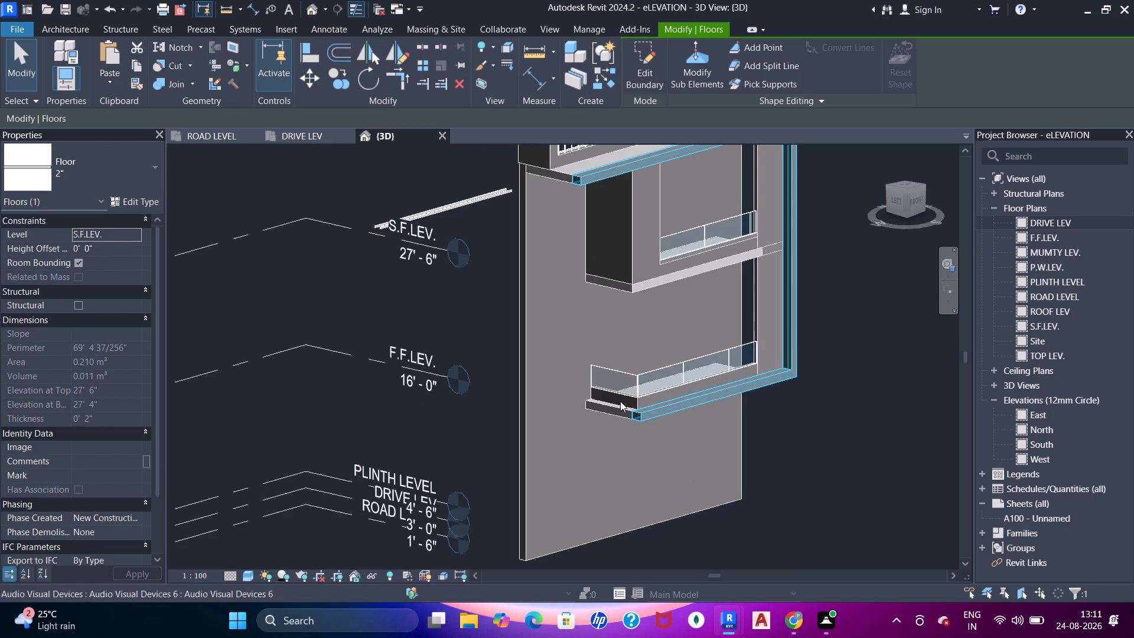
key("Escape")
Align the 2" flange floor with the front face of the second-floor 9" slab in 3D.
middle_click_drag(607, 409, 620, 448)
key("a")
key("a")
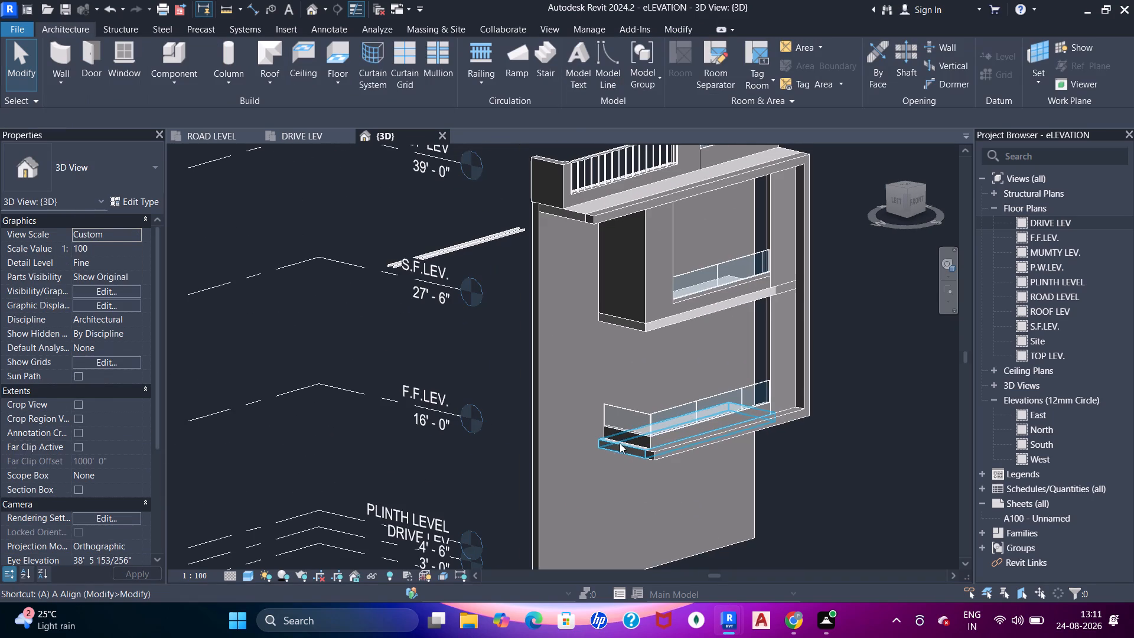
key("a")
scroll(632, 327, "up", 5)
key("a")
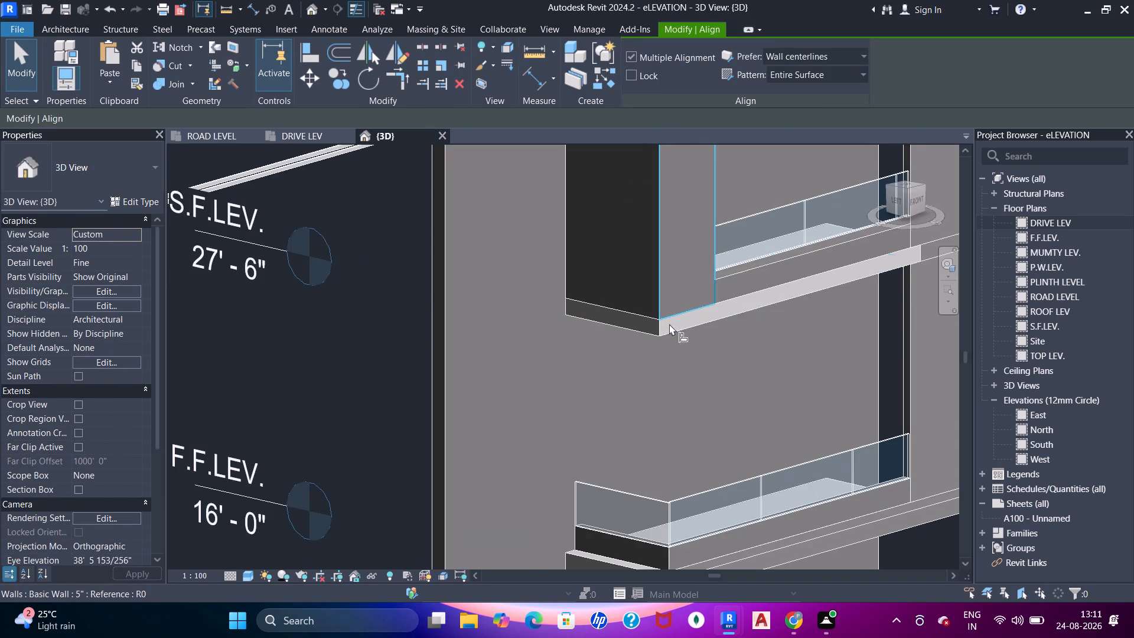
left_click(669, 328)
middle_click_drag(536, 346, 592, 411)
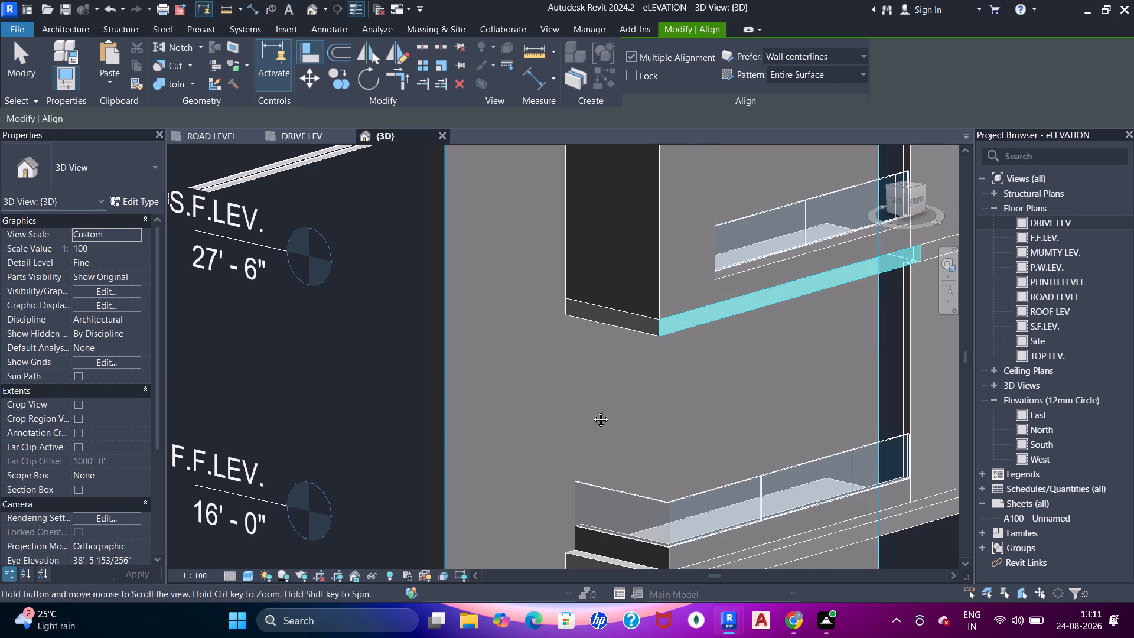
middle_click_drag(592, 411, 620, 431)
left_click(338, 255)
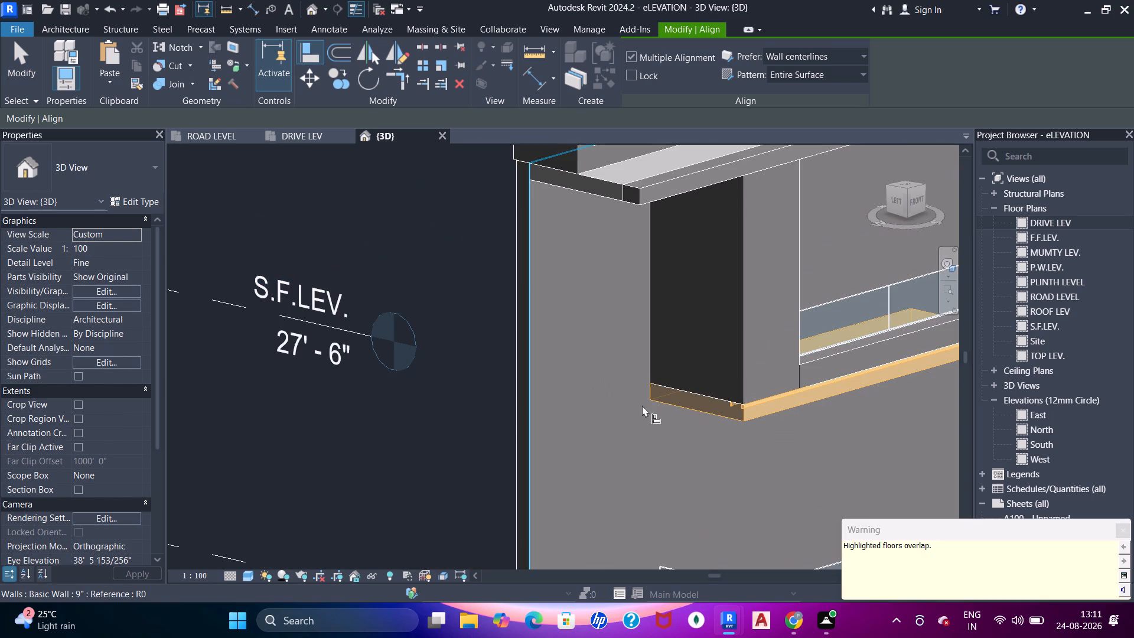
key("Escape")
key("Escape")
Align the inner strip of the 2" flange floor with the front face of the second-floor 9" slab.
scroll(760, 419, "up", 6)
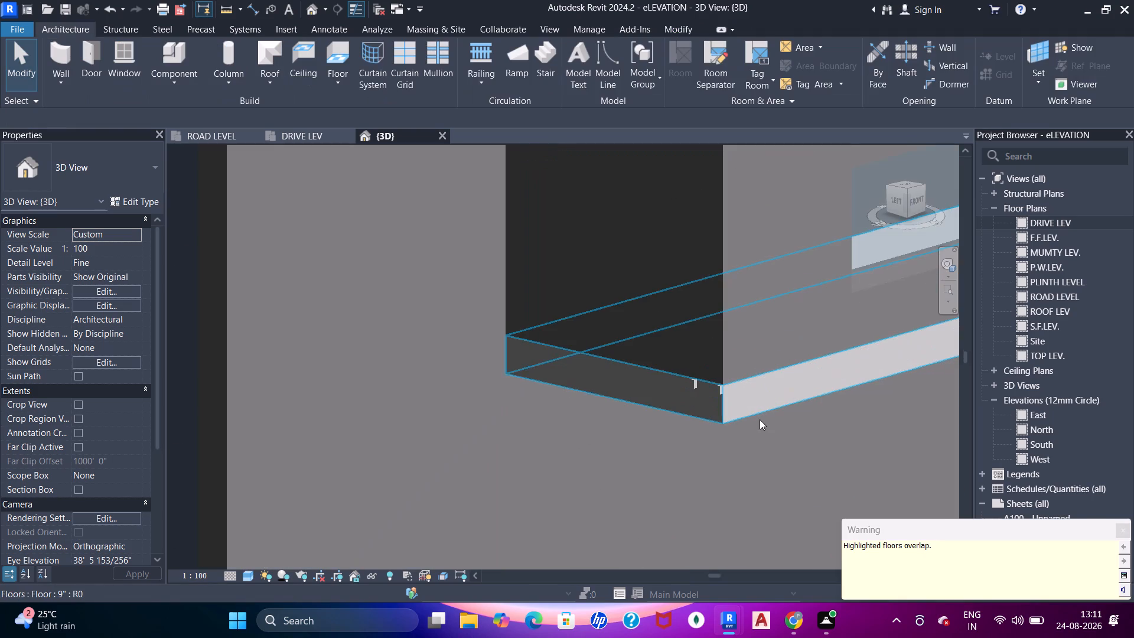
middle_click_drag(760, 419, 476, 454)
scroll(447, 447, "up", 4)
left_click(426, 415)
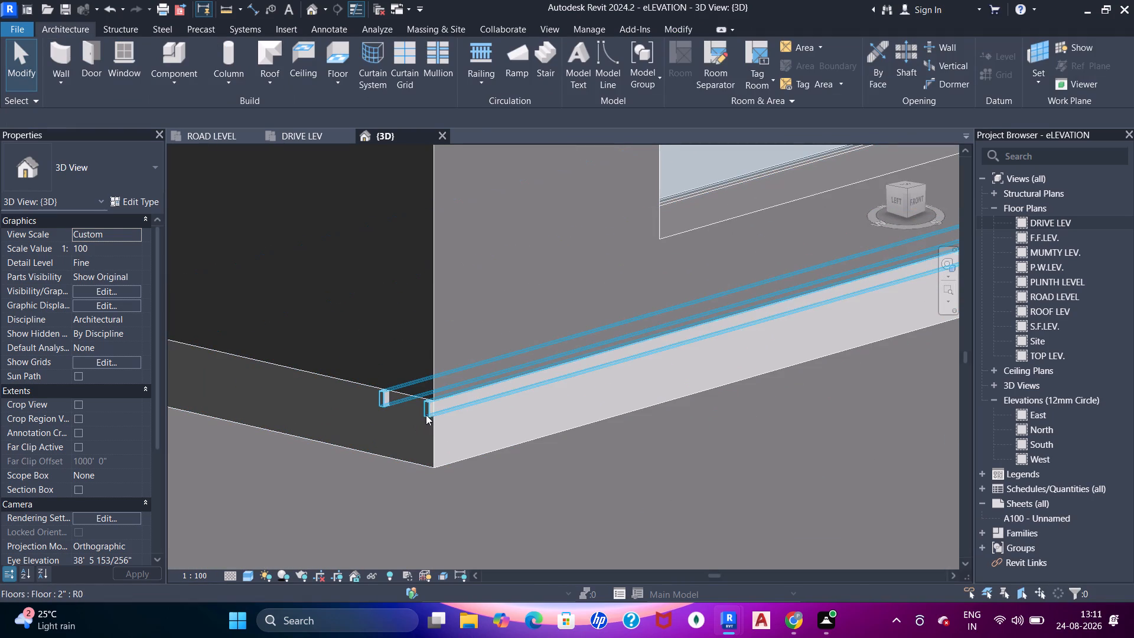
middle_click(477, 463, "shift")
scroll(485, 417, "down", 6)
scroll(457, 442, "up", 3)
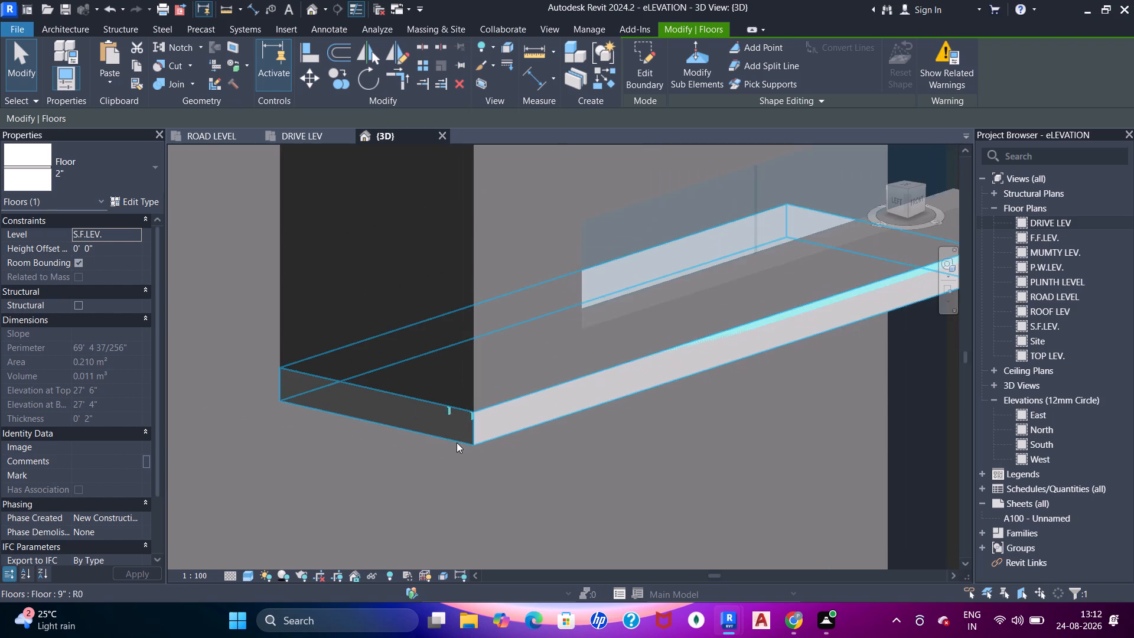
key("Escape")
key("a")
key("a")
key("a")
left_click_drag(500, 428, 477, 425)
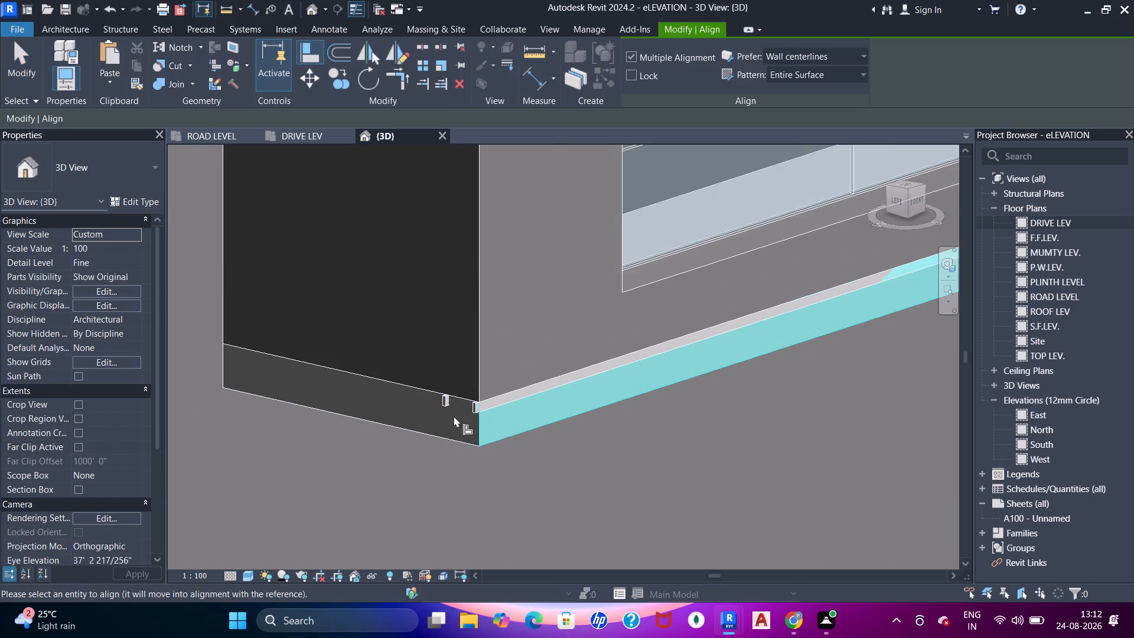
left_click(450, 406)
key("Escape")
scroll(542, 430, "down", 5)
key("Escape")
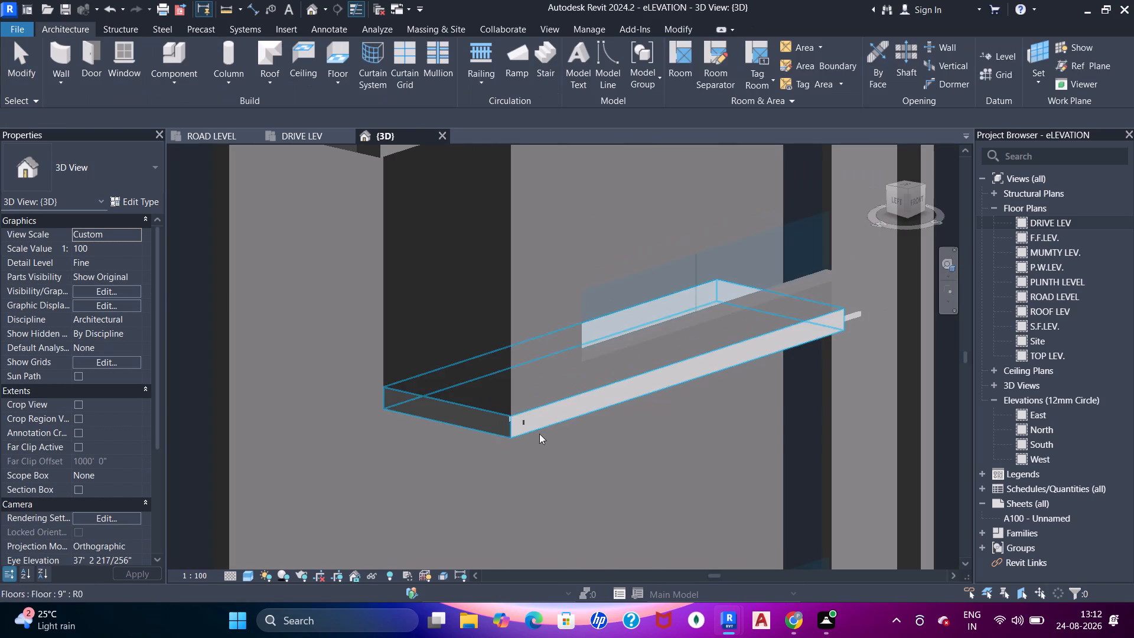
key("Escape")
Nudge the 2" flange floor four increments outward from the second-floor slab's front face.
middle_click_drag(573, 429, 616, 437, "shift")
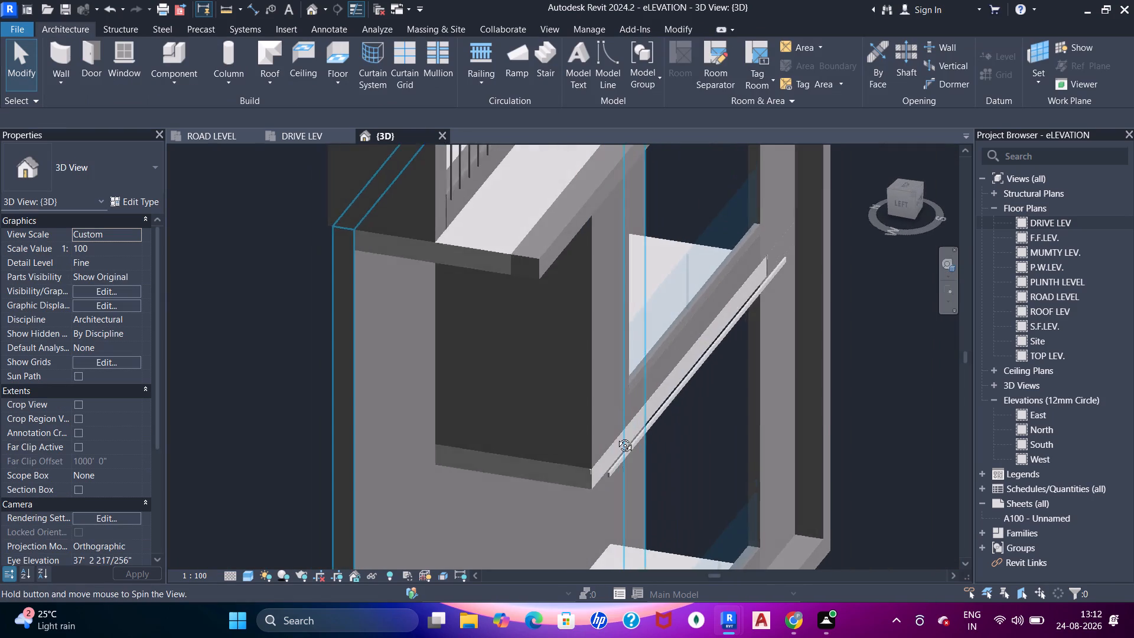
middle_click_drag(616, 437, 624, 328, "shift")
scroll(623, 328, "up", 7)
middle_click_drag(634, 358, 638, 422, "shift")
scroll(640, 409, "up", 4)
left_click(634, 405)
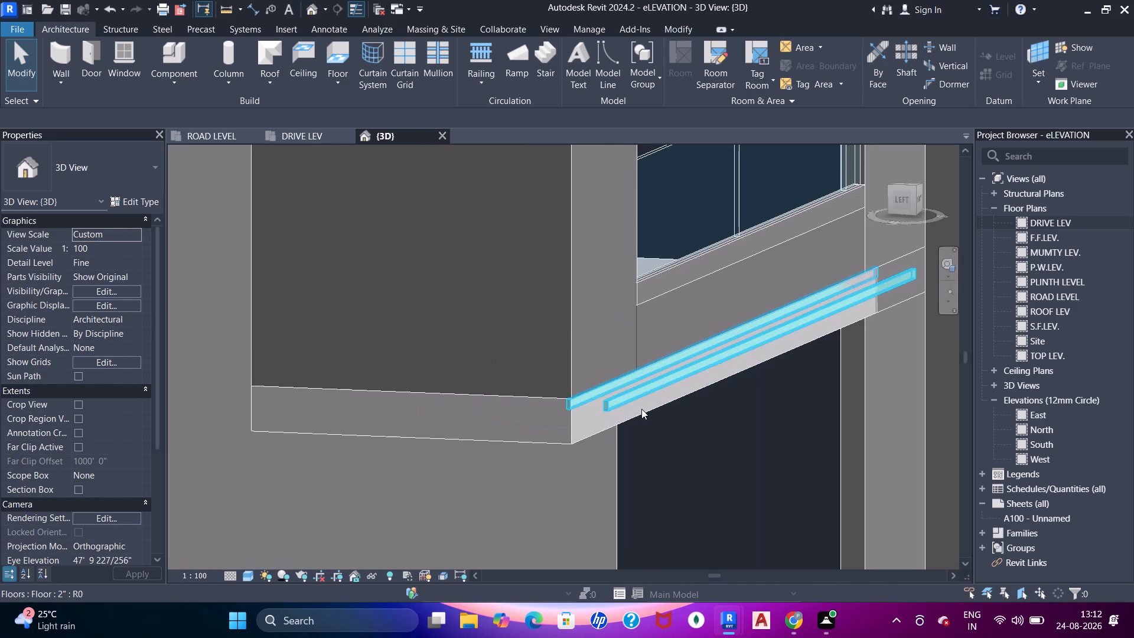
key("Right")
key("Right")
key("Right")
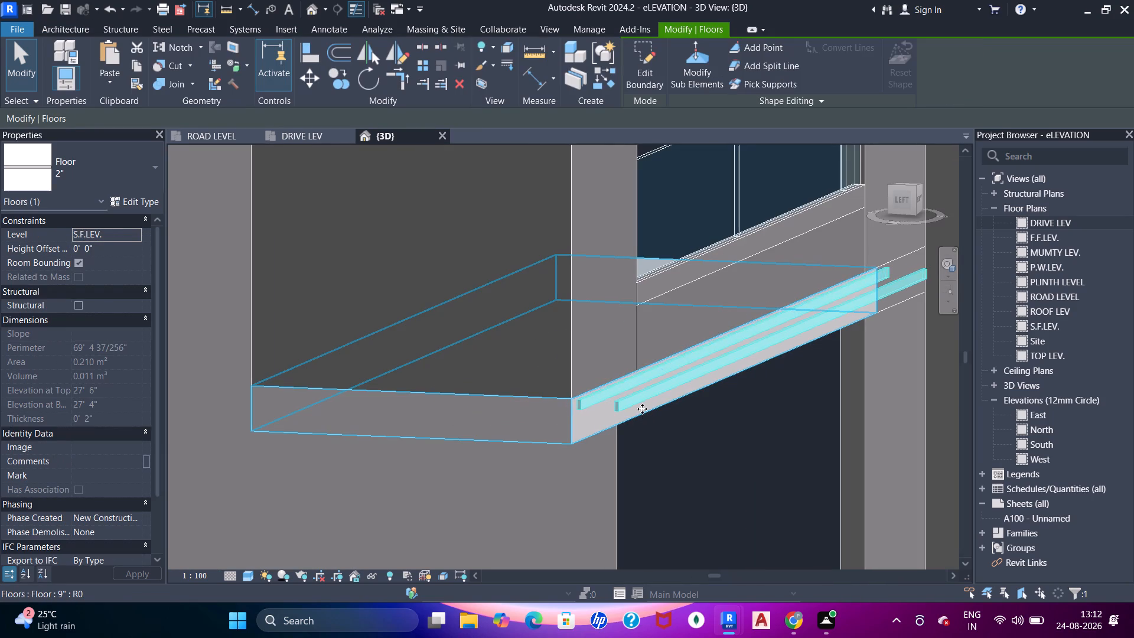
key("Right")
Duplicate the flange floor's 2" type as a new type named 5".
middle_click_drag(598, 428, 647, 468, "shift")
middle_click_drag(732, 460, 710, 455, "shift")
left_click(142, 206)
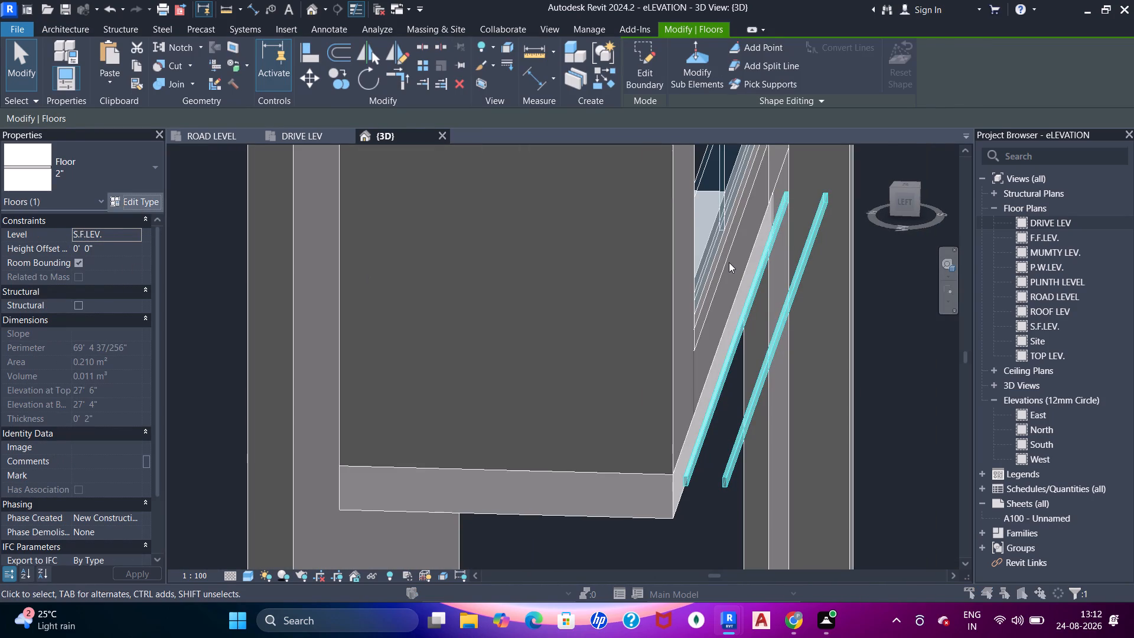
left_click(856, 132)
key("5")
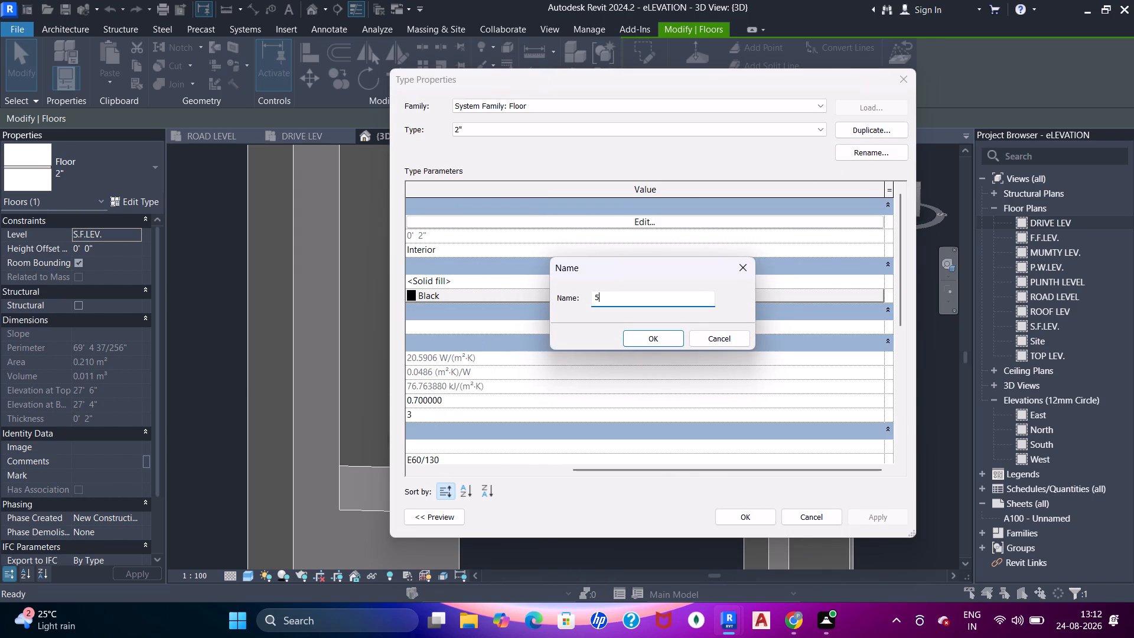
key("BackSpace")
type("5\"")
key("Return")
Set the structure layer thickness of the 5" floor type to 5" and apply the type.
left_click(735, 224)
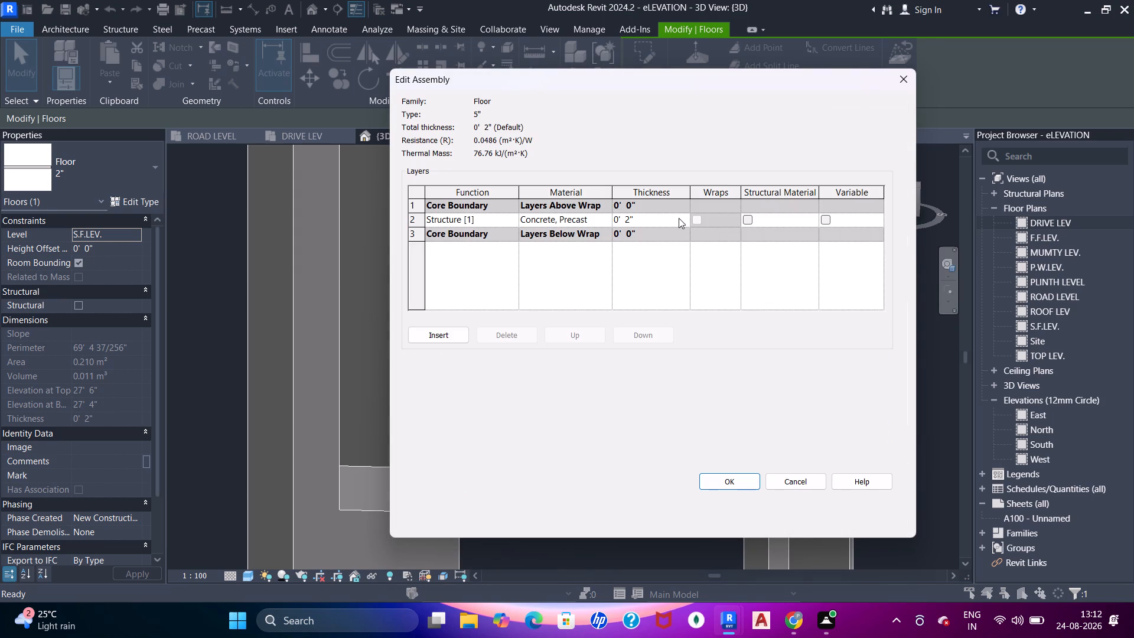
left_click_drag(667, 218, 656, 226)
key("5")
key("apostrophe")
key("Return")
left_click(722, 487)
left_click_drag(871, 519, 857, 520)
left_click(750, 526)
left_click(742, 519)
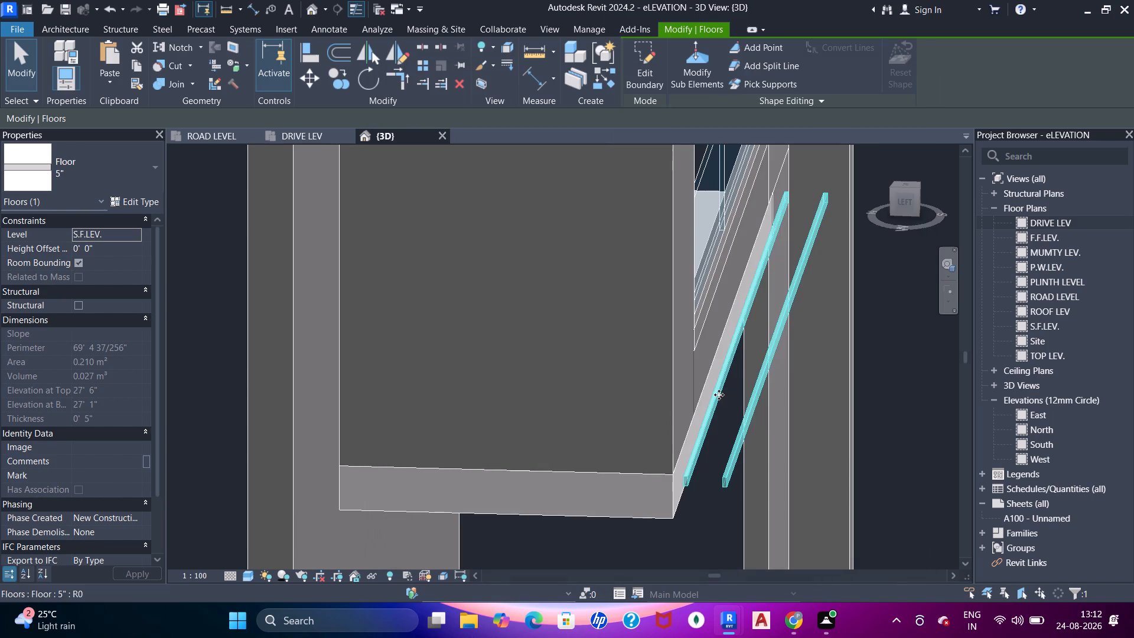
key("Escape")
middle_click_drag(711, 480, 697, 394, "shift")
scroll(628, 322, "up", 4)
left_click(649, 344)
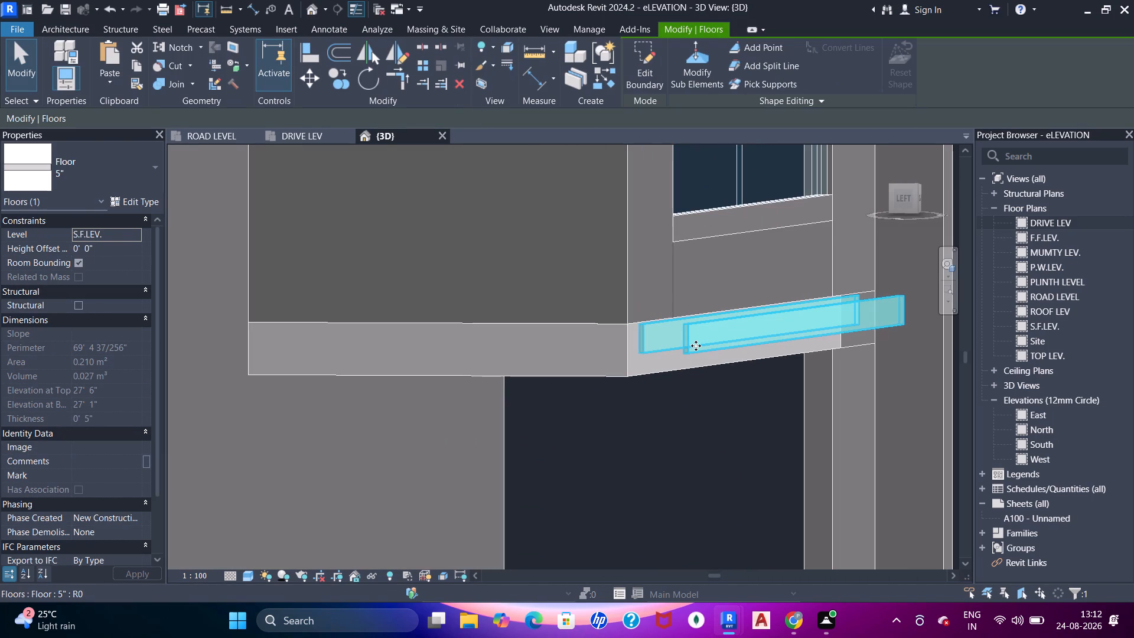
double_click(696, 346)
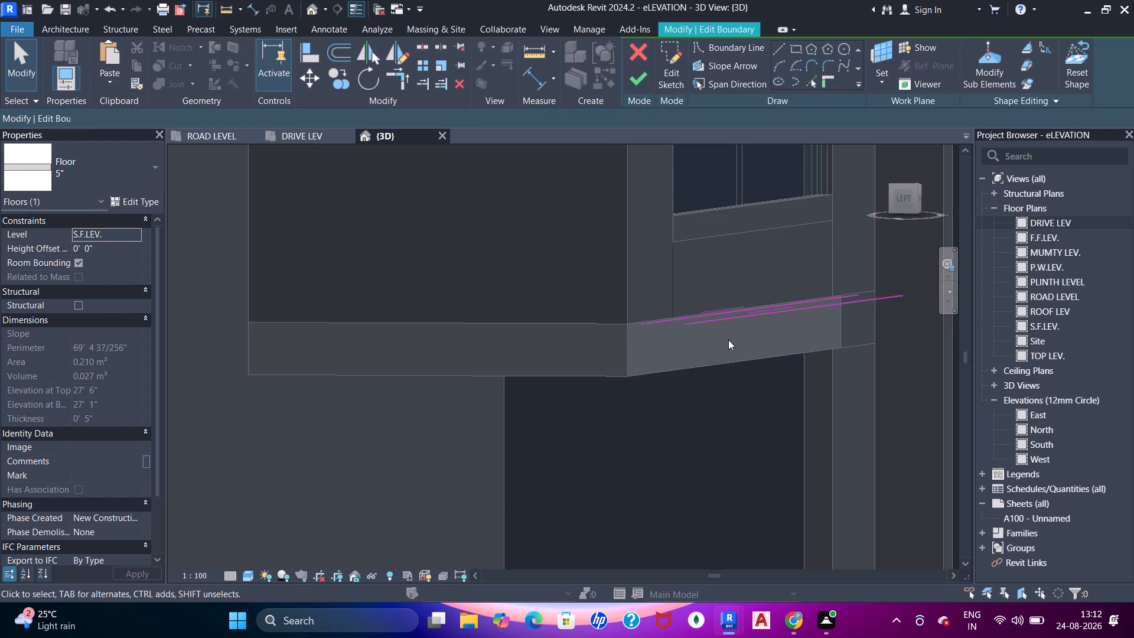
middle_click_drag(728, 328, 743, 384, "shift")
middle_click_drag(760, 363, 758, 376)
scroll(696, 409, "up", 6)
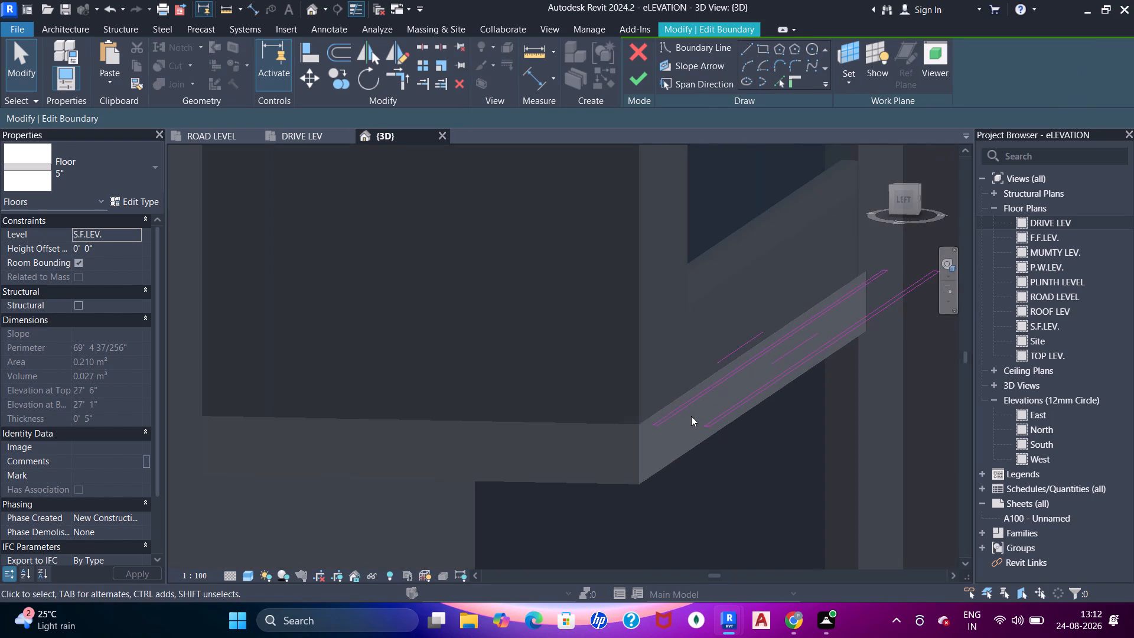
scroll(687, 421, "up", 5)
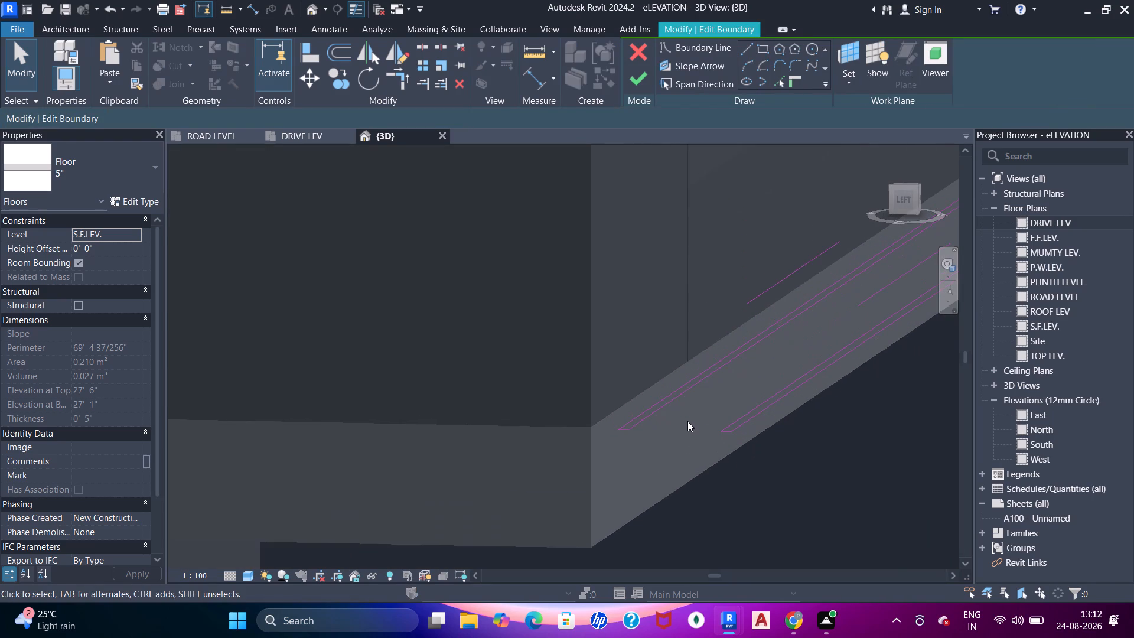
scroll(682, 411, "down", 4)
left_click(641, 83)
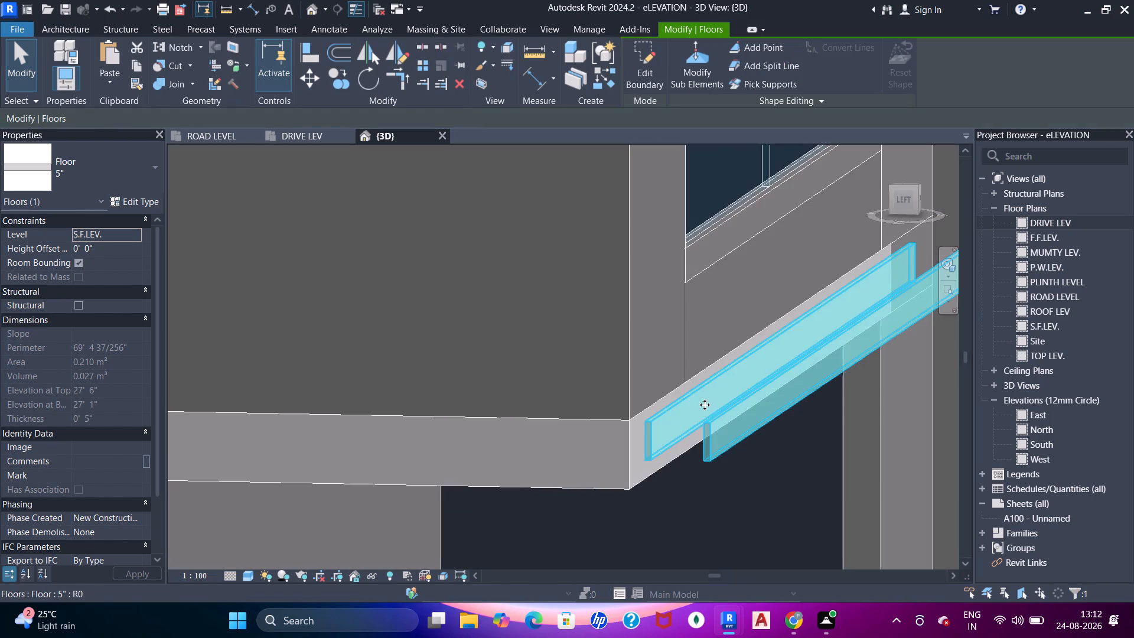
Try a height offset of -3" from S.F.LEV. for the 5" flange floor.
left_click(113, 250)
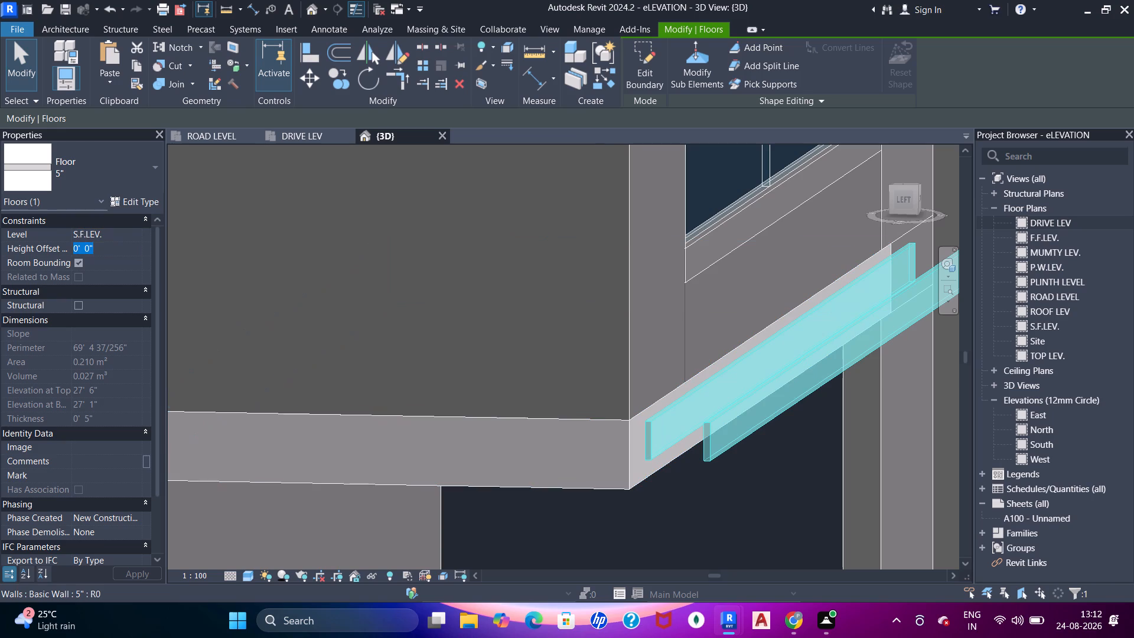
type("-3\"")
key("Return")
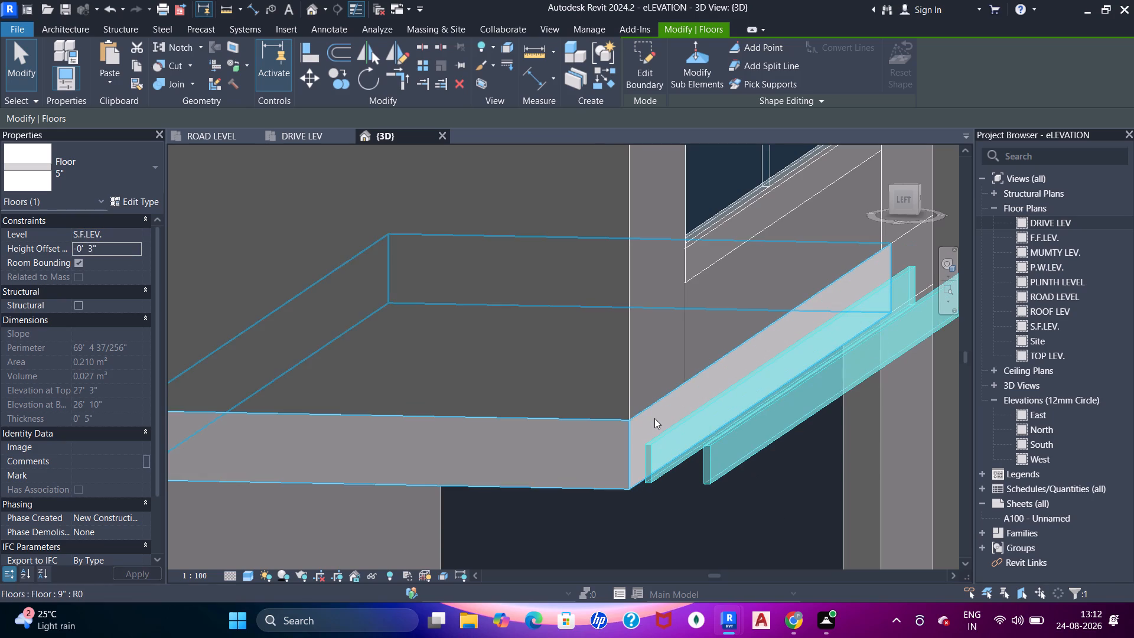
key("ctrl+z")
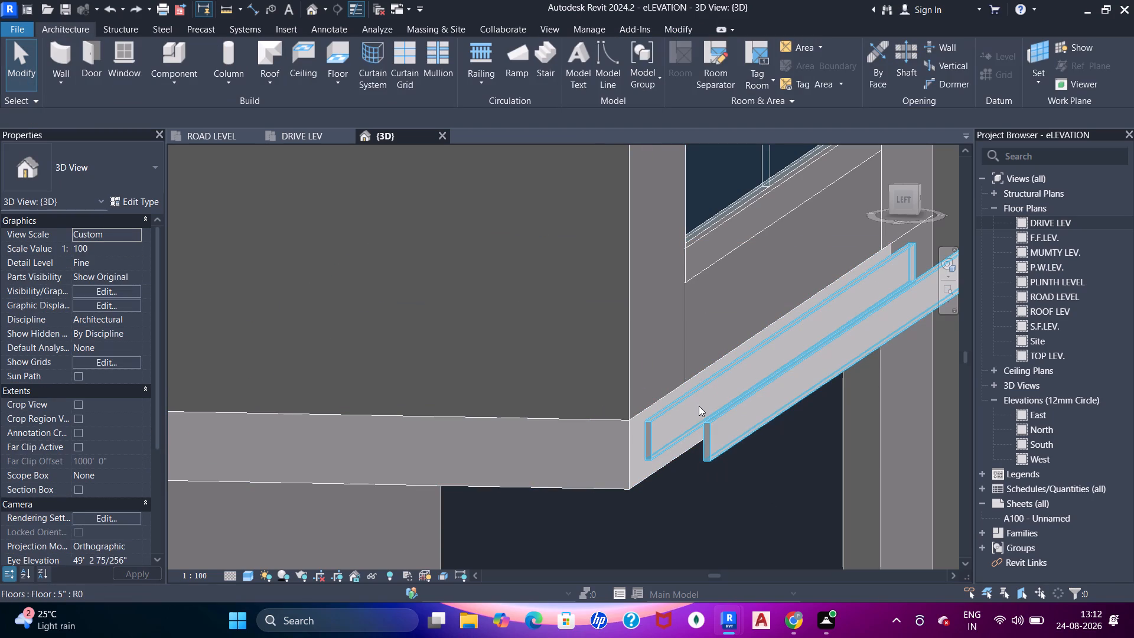
Examine the C-channel dimensions on the DRIVE LEV elevation PDF and the flange floor's position against the second-floor slab in 3D.
left_click(734, 409)
middle_click_drag(748, 416, 732, 337, "shift")
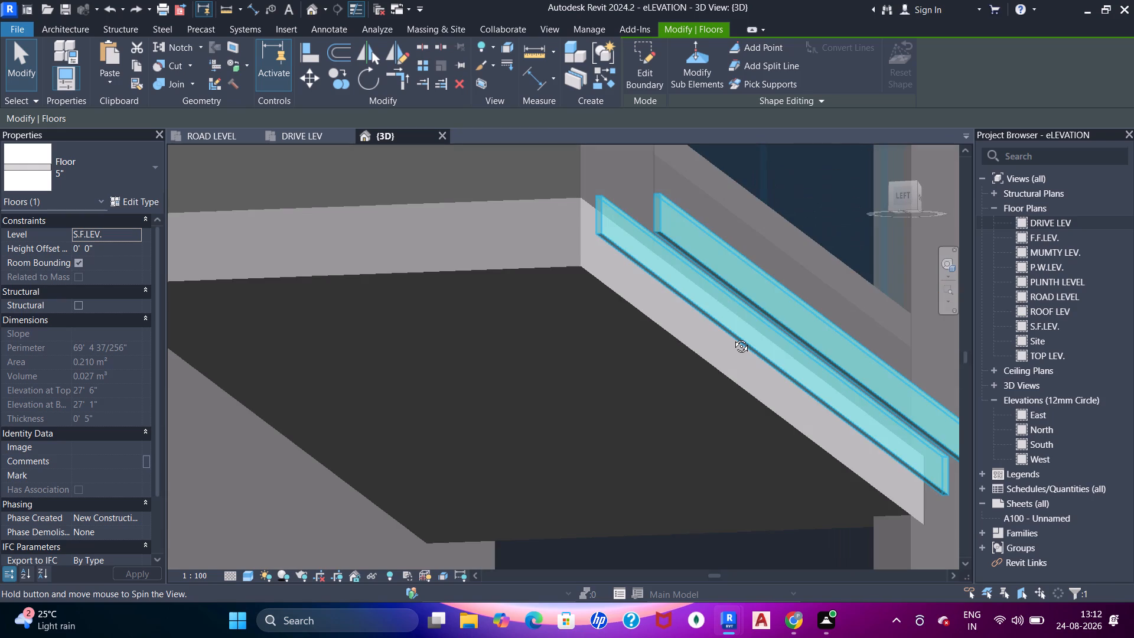
middle_click_drag(732, 337, 735, 350, "shift")
left_click(311, 139)
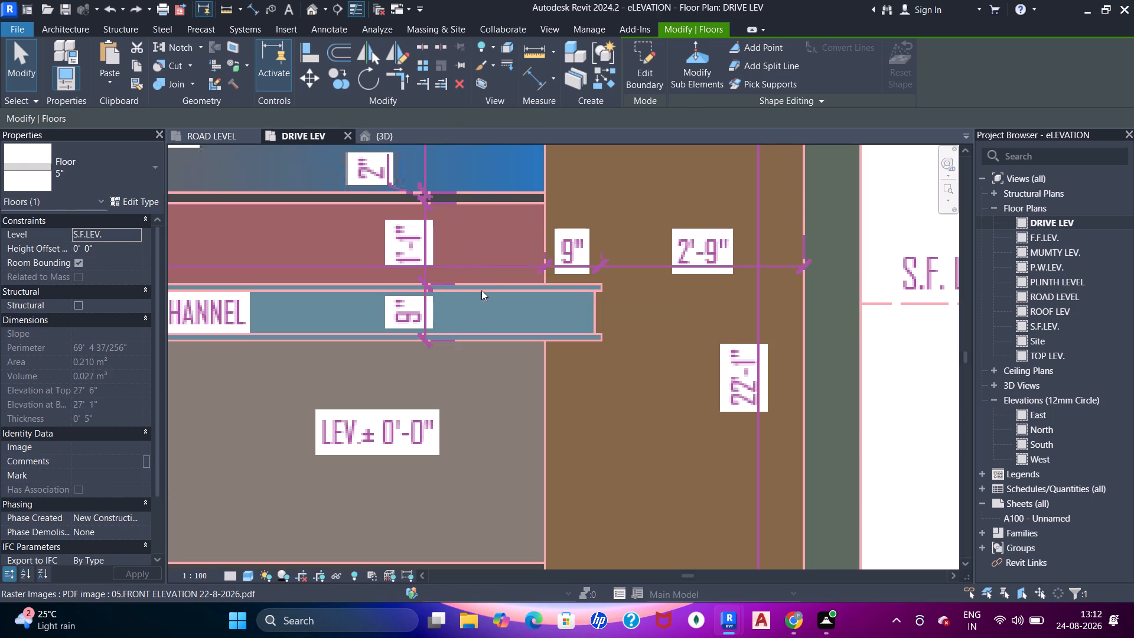
left_click(372, 132)
scroll(754, 356, "down", 7)
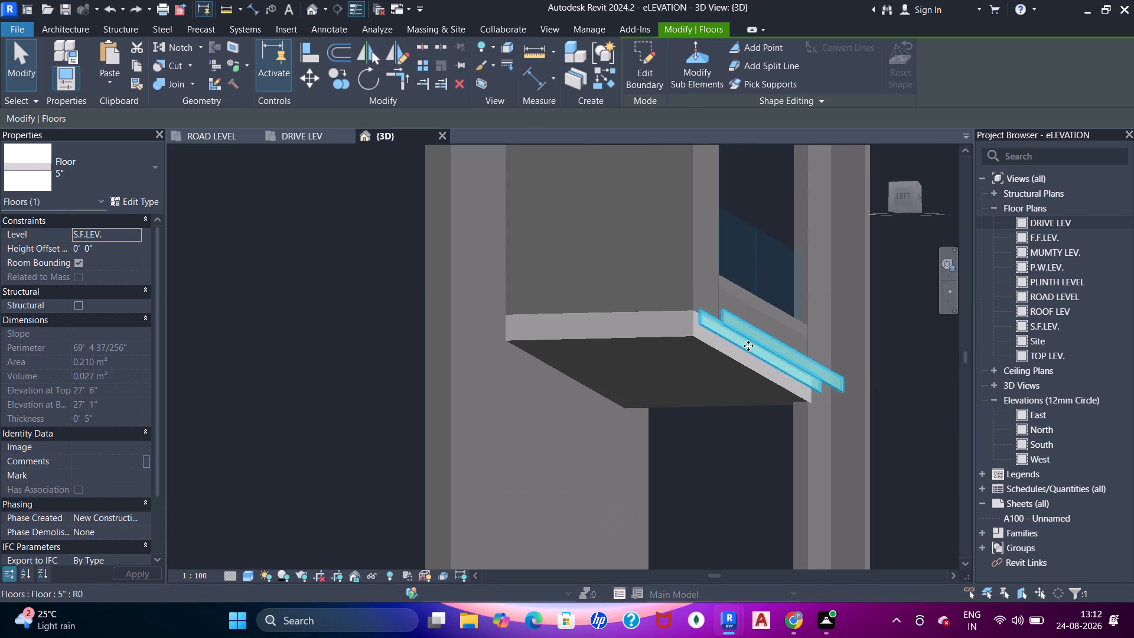
middle_click_drag(740, 379, 734, 438, "shift")
scroll(728, 413, "up", 4)
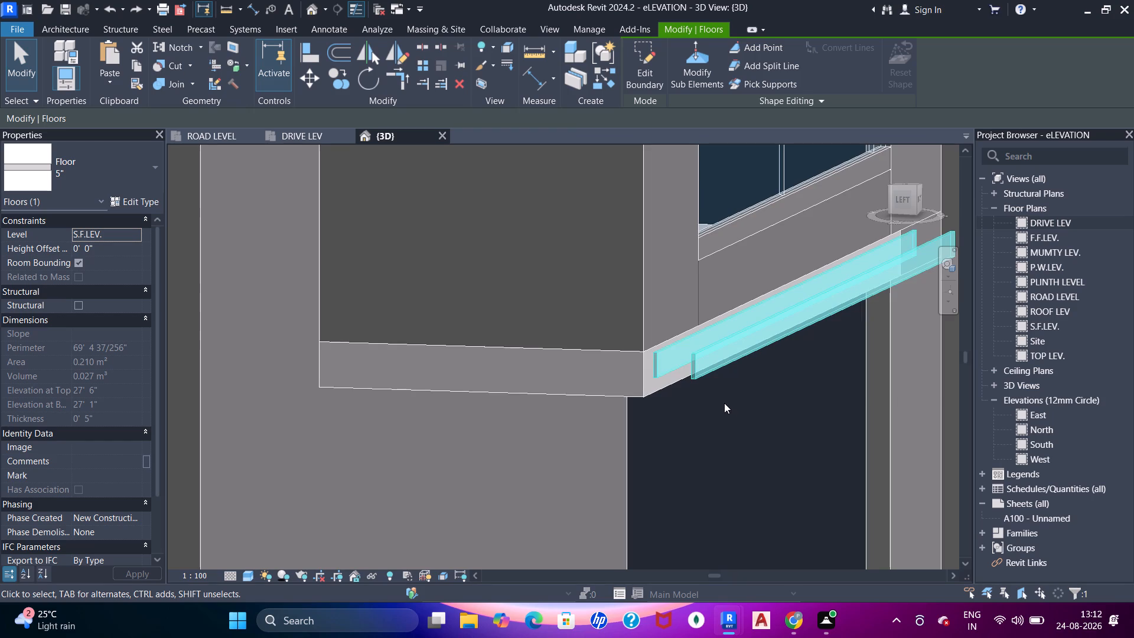
scroll(628, 373, "up", 3)
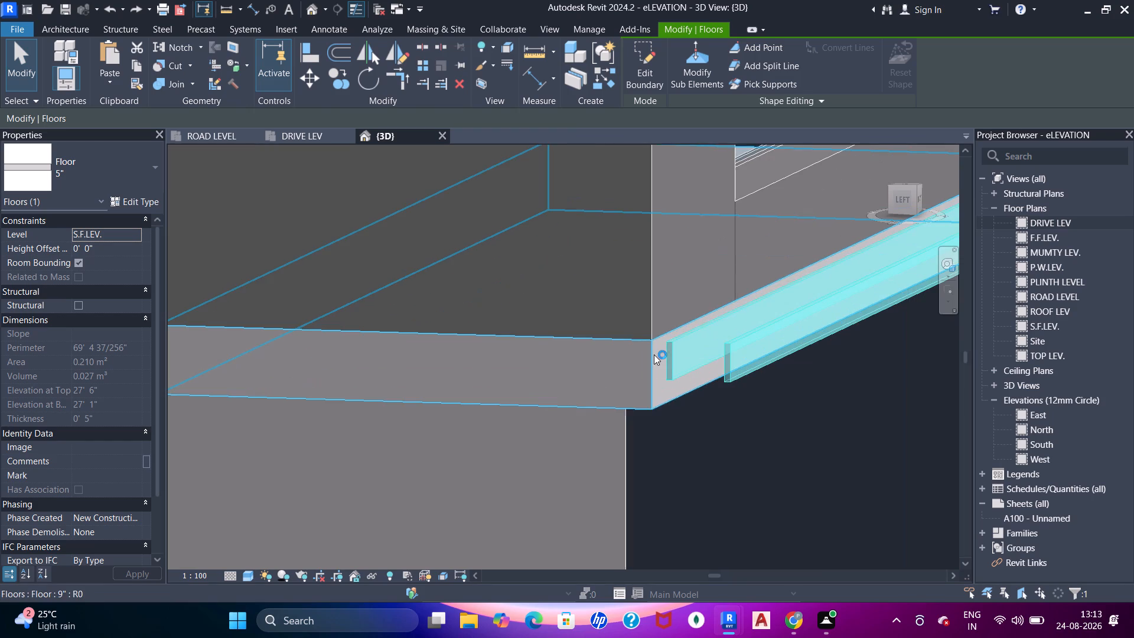
scroll(654, 354, "down", 1)
middle_click_drag(686, 385, 700, 395, "shift")
scroll(689, 380, "up", 3)
left_click(689, 380)
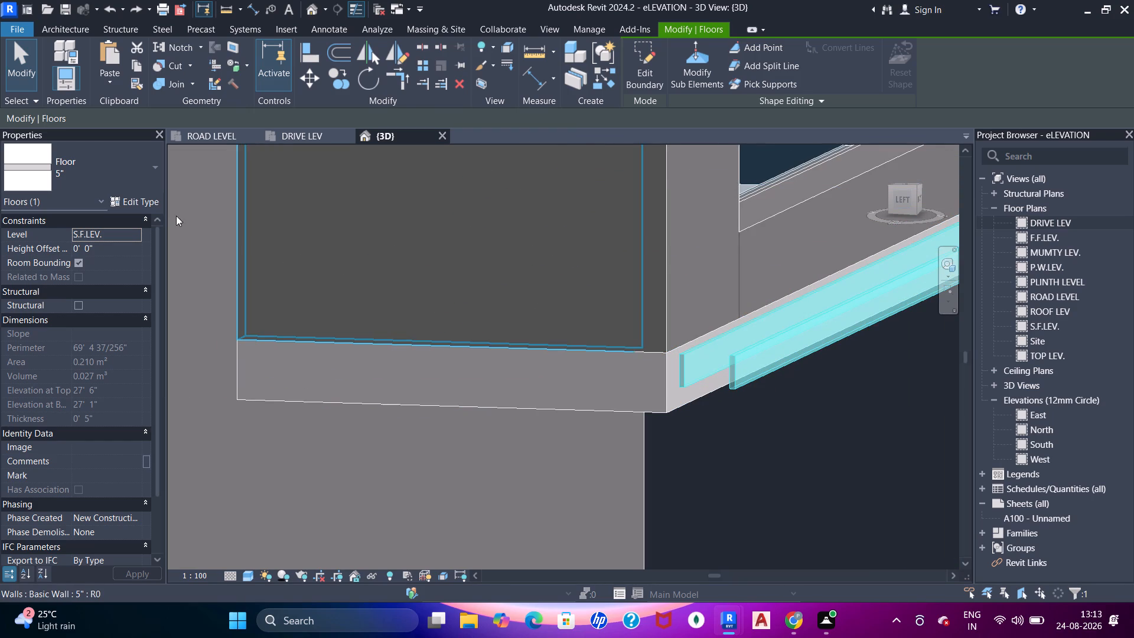
Set the structure layer thickness of the 5" floor type to 3".
left_click(130, 200)
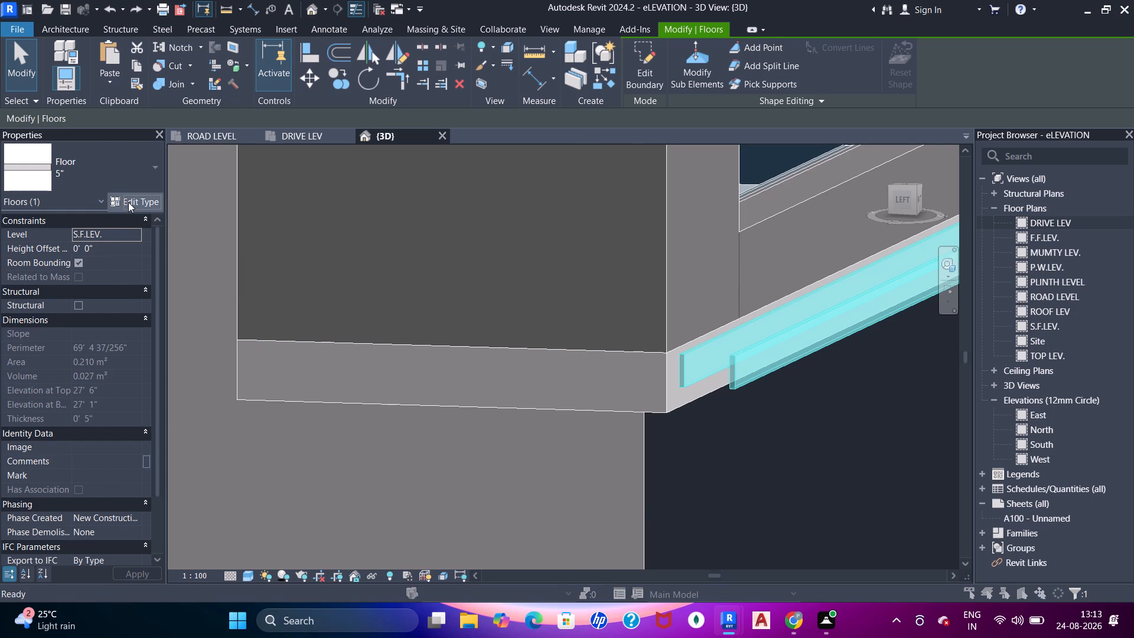
left_click(835, 222)
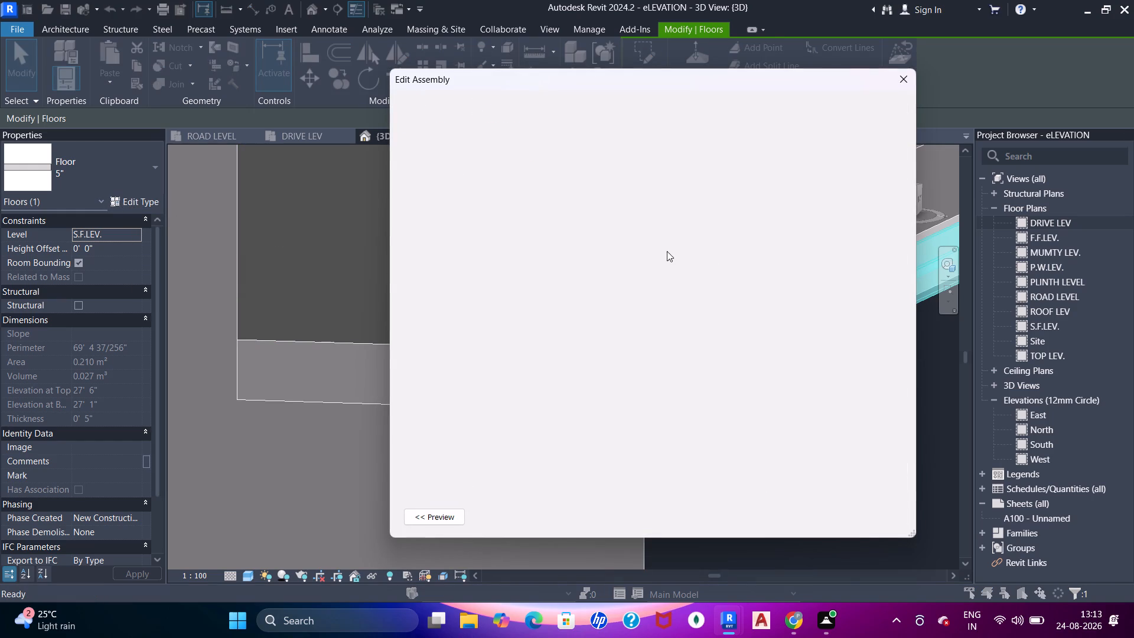
left_click(656, 228)
left_click(659, 224)
key("3")
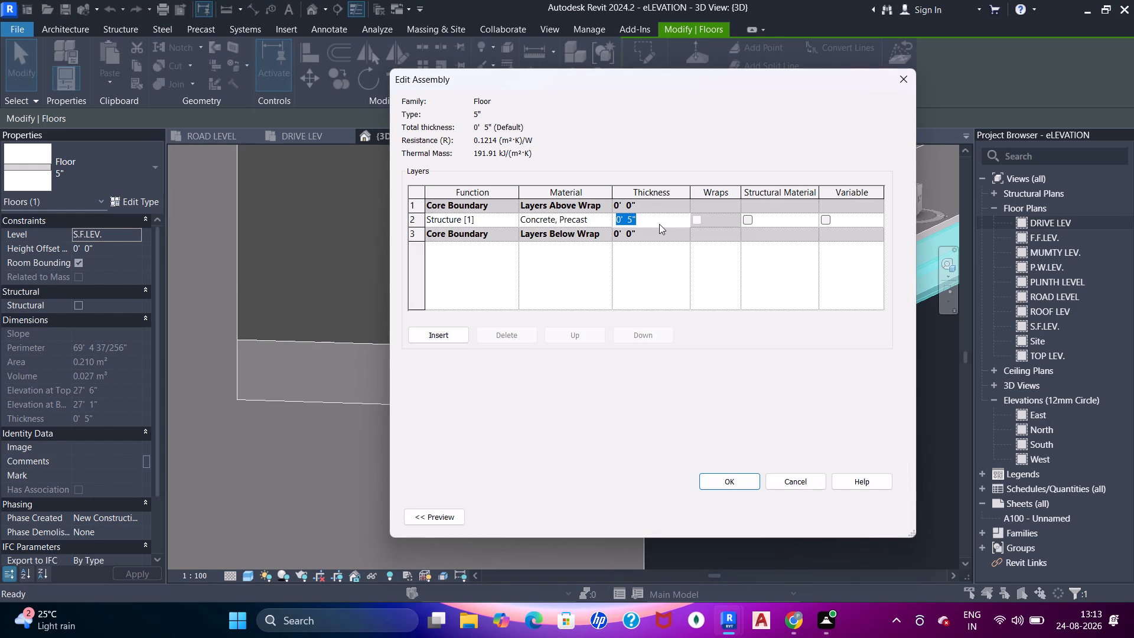
key("apostrophe")
key("Return")
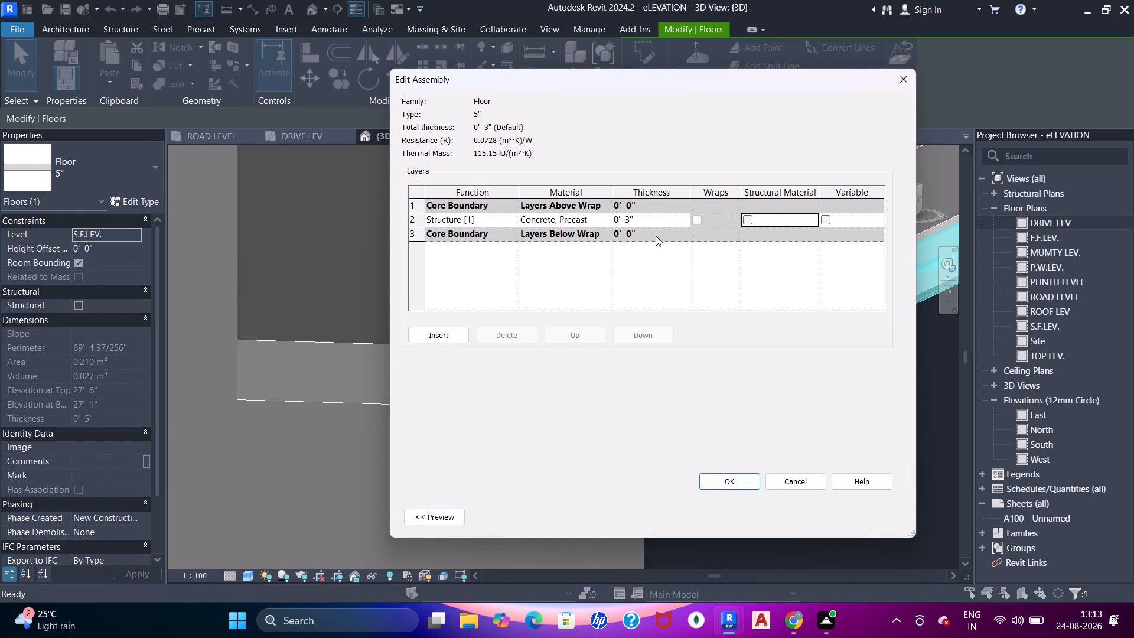
left_click(718, 484)
left_click(735, 516)
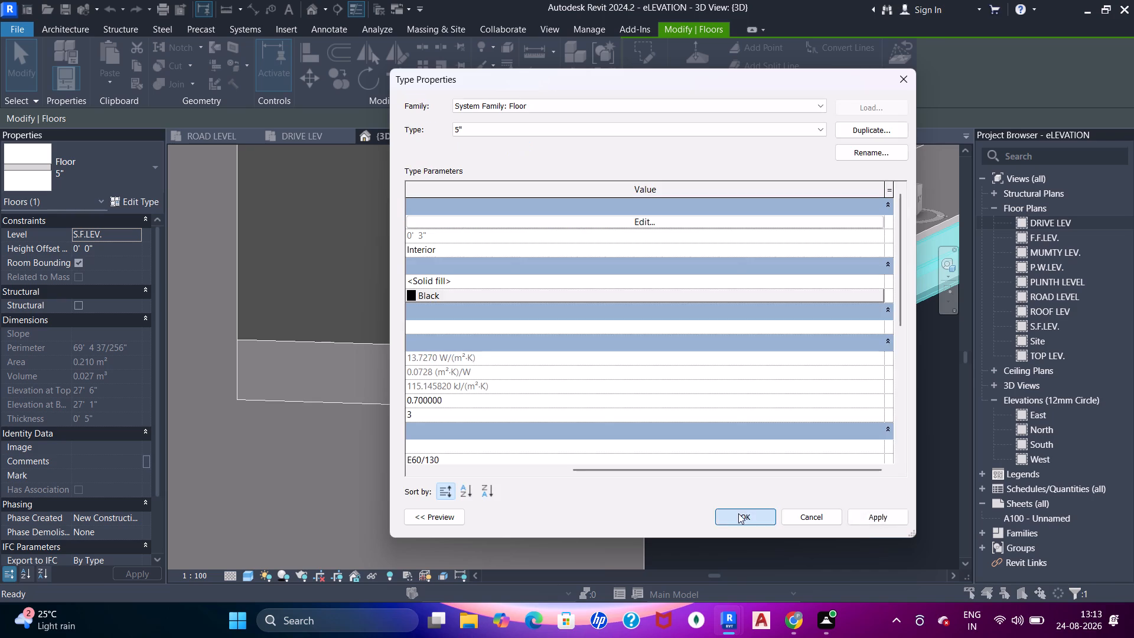
key("Escape")
Edit the flange floor's boundary and nudge the inner strip's outer long line four increments outward from the slab.
middle_click_drag(729, 395, 737, 385, "shift")
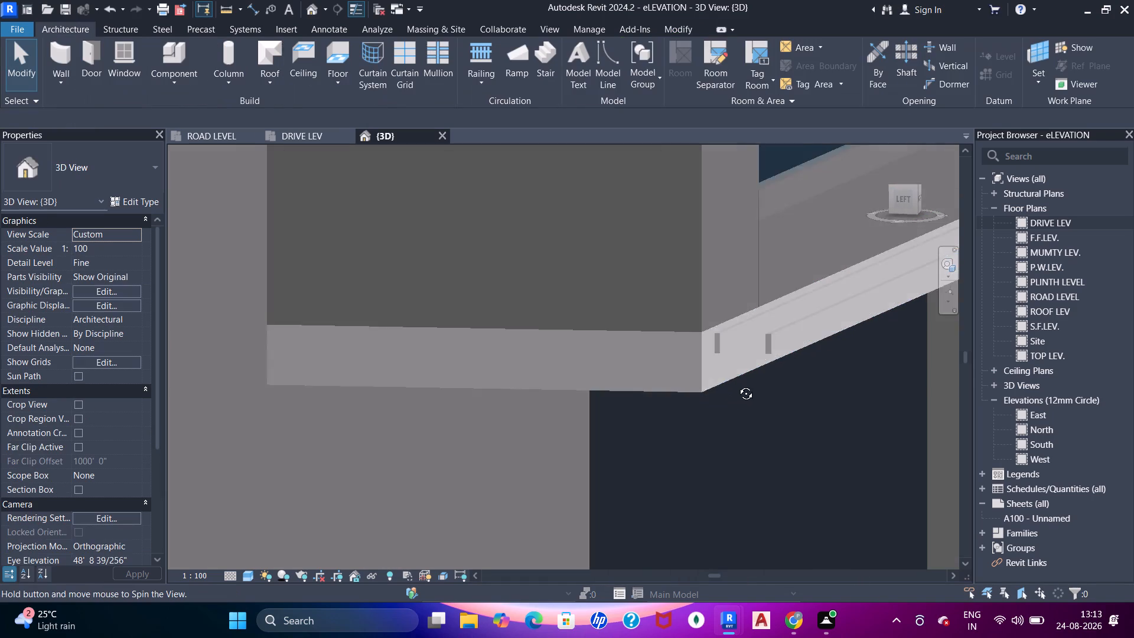
middle_click_drag(737, 385, 749, 394, "shift")
left_click(809, 344)
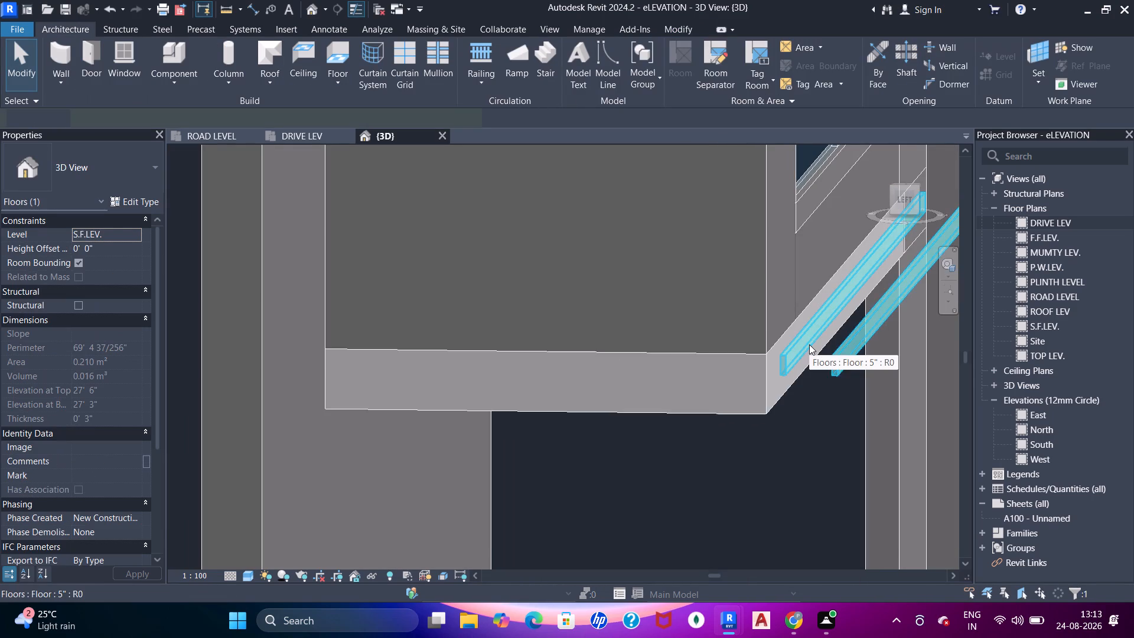
scroll(809, 344, "up", 1)
double_click(809, 344)
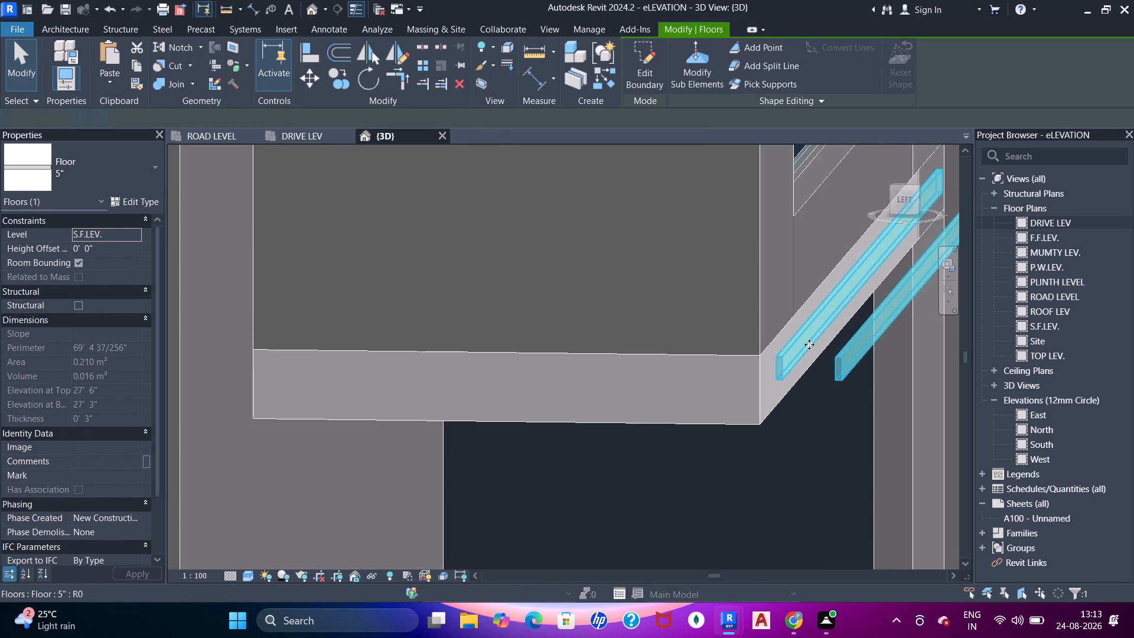
middle_click_drag(806, 347, 816, 427, "shift")
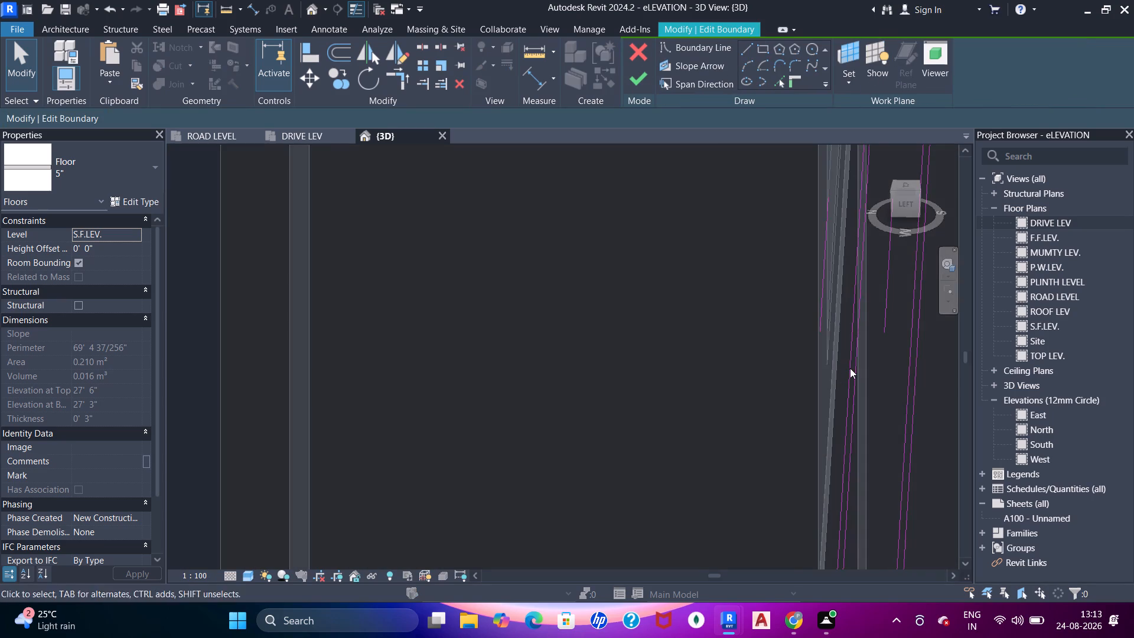
scroll(850, 368, "up", 4)
middle_click_drag(868, 380, 740, 297)
scroll(753, 310, "up", 3)
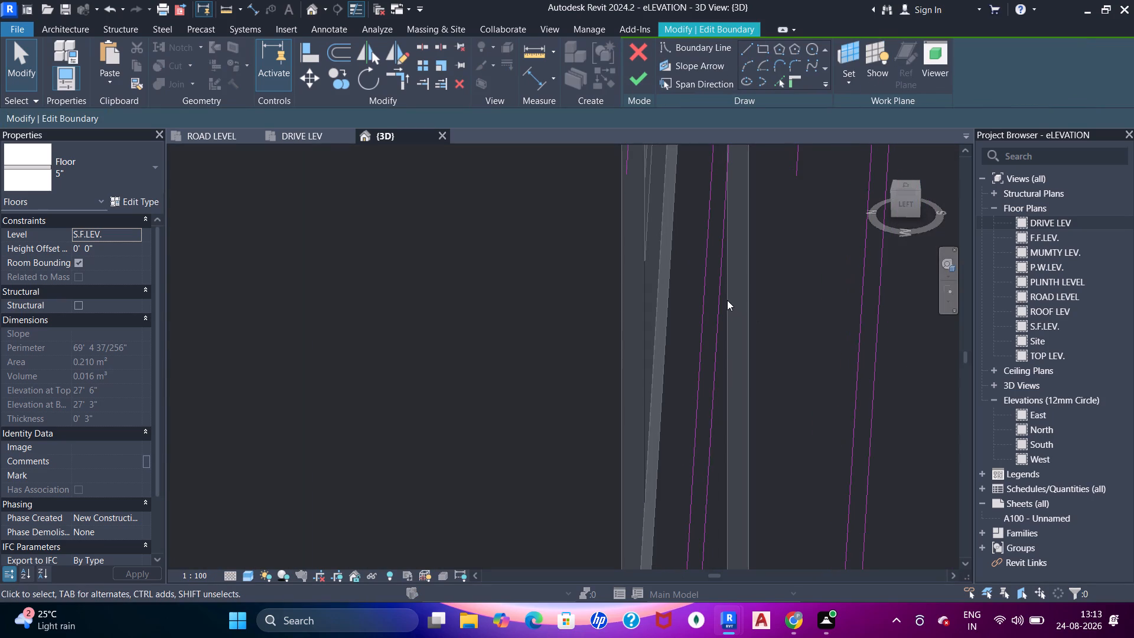
left_click(722, 296)
key("Right")
key("Right")
key("Right")
key("Right")
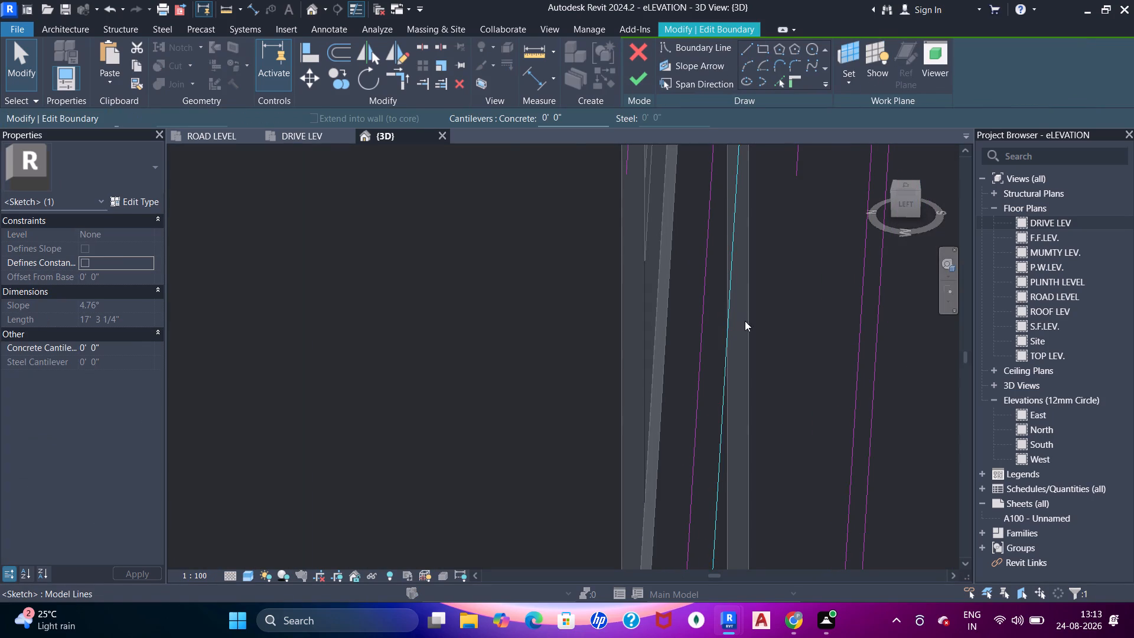
middle_click_drag(745, 321, 633, 287)
scroll(633, 324, "down", 4)
middle_click_drag(625, 396, 611, 224)
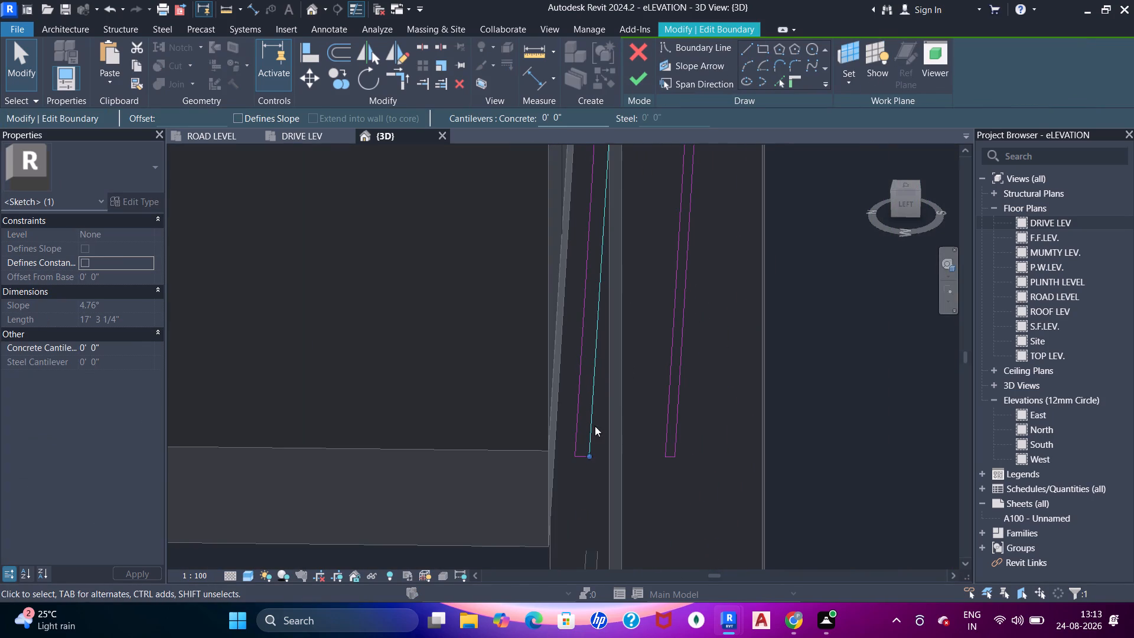
key("Escape")
key("Escape")
Set the inner strip's width to 3" by moving its slab-side long boundary line.
left_click(581, 398)
scroll(597, 430, "up", 3)
key("Escape")
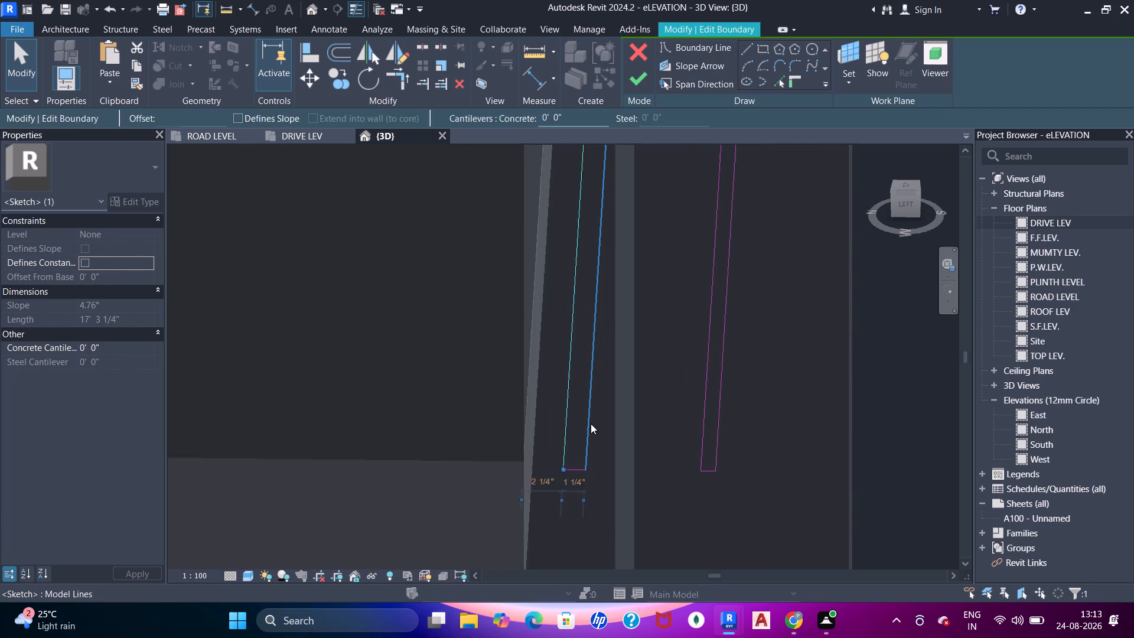
left_click(591, 420)
key("Escape")
left_click(572, 421)
scroll(568, 484, "up", 4)
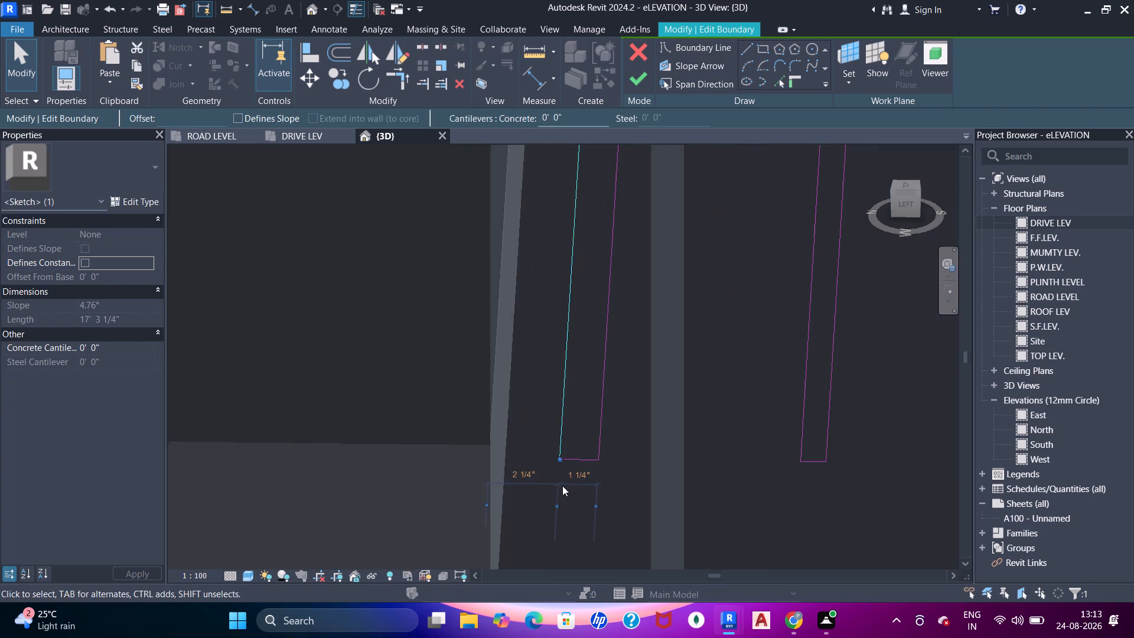
left_click(579, 480)
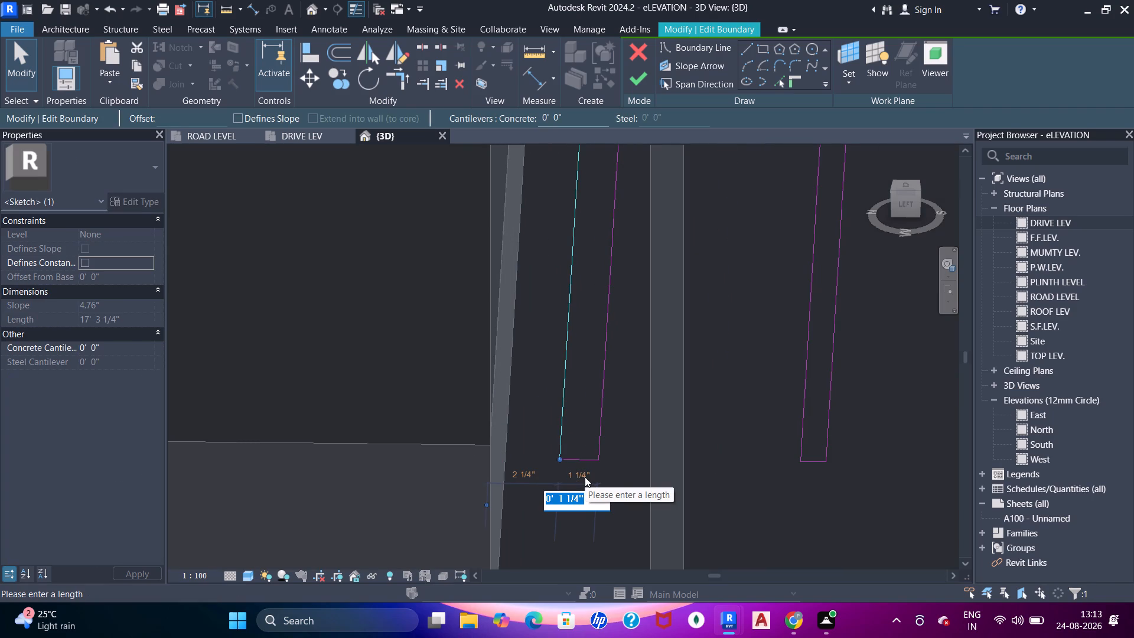
type("3'")
key("Return")
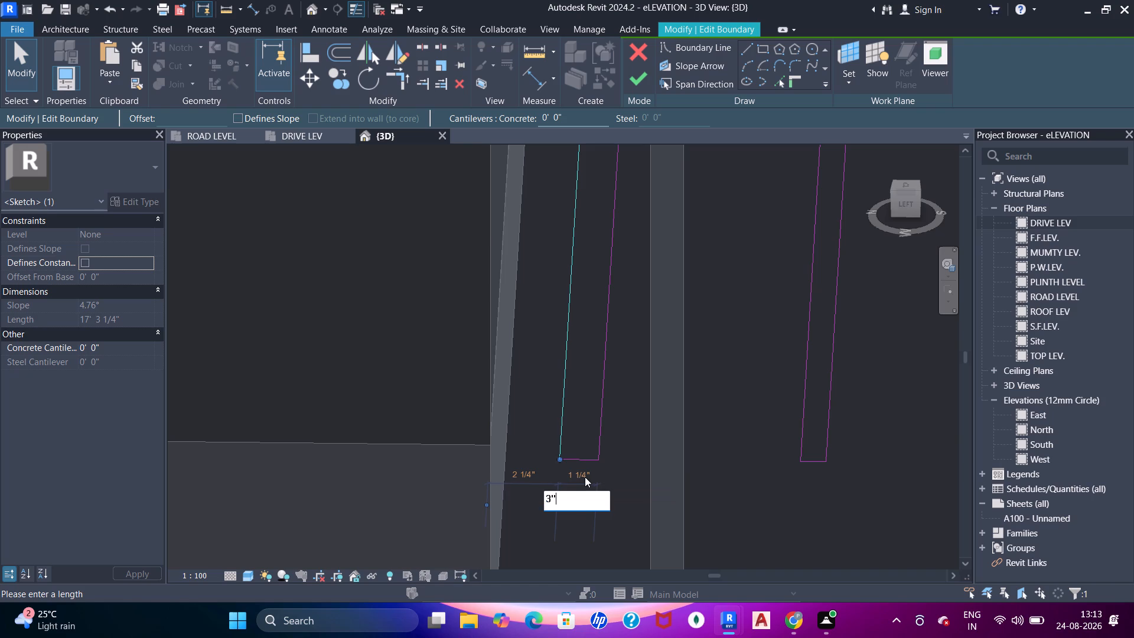
scroll(627, 430, "down", 9)
middle_click_drag(609, 424, 597, 369, "shift")
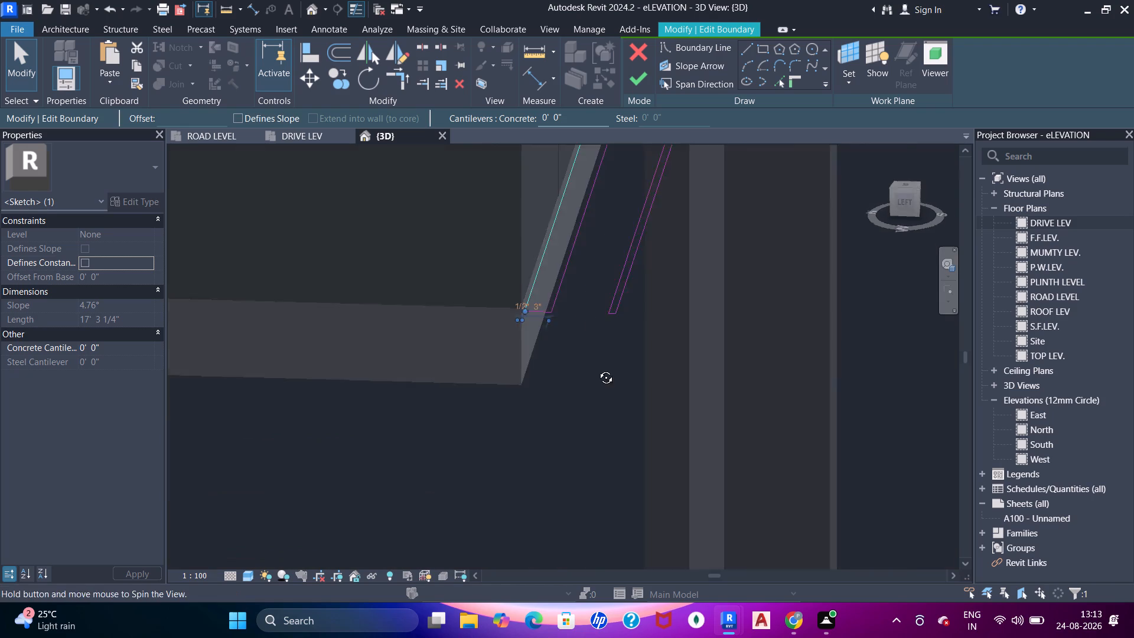
middle_click_drag(597, 369, 587, 320, "shift")
scroll(583, 319, "down", 4)
middle_click_drag(566, 259, 565, 429)
scroll(565, 428, "up", 1)
scroll(525, 278, "down", 5)
middle_click_drag(520, 285, 554, 361, "shift")
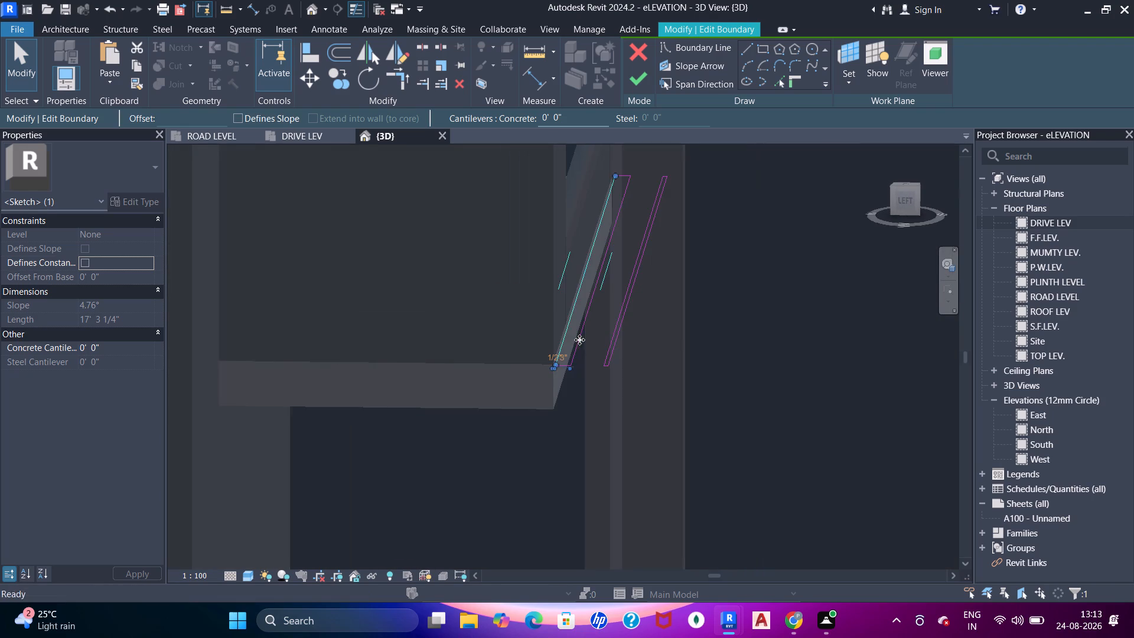
Set the inner strip's width to 2" in the flange floor's boundary and finish the sketch.
scroll(558, 367, "up", 10)
left_click(575, 358)
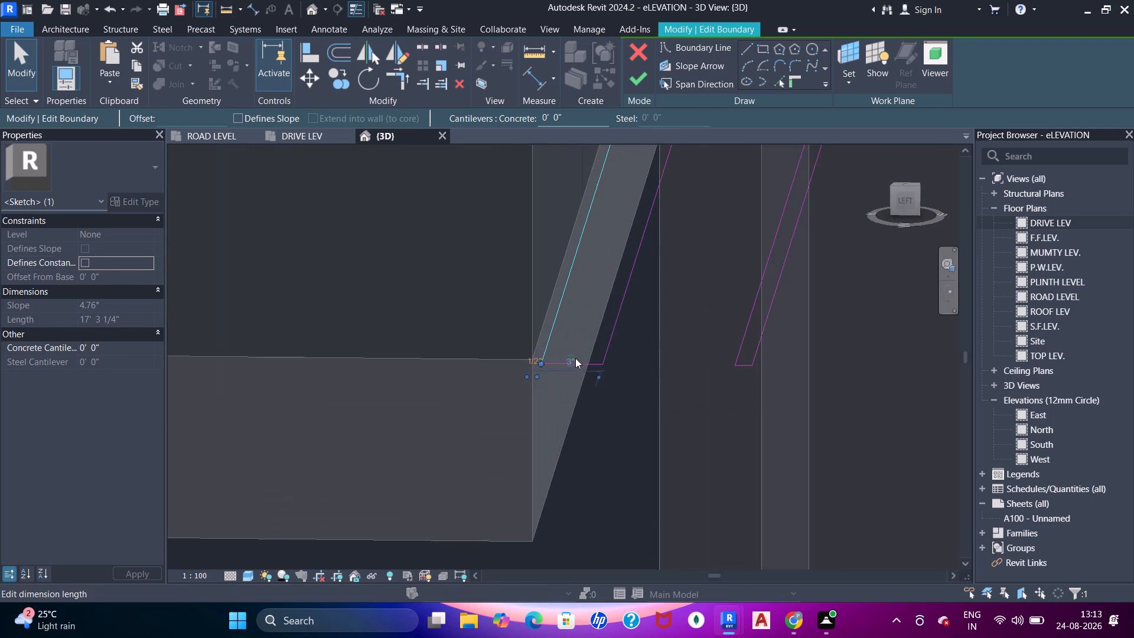
type("2\"")
key("Return")
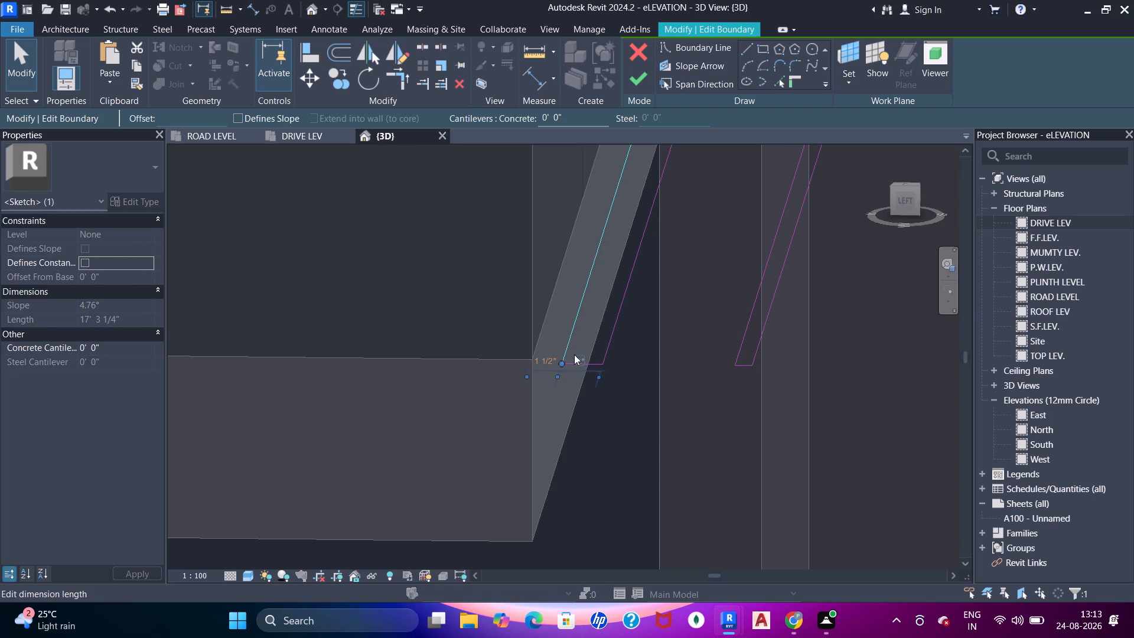
scroll(614, 383, "up", 1, "shift")
middle_click_drag(613, 399, 631, 428, "shift")
left_click(638, 74)
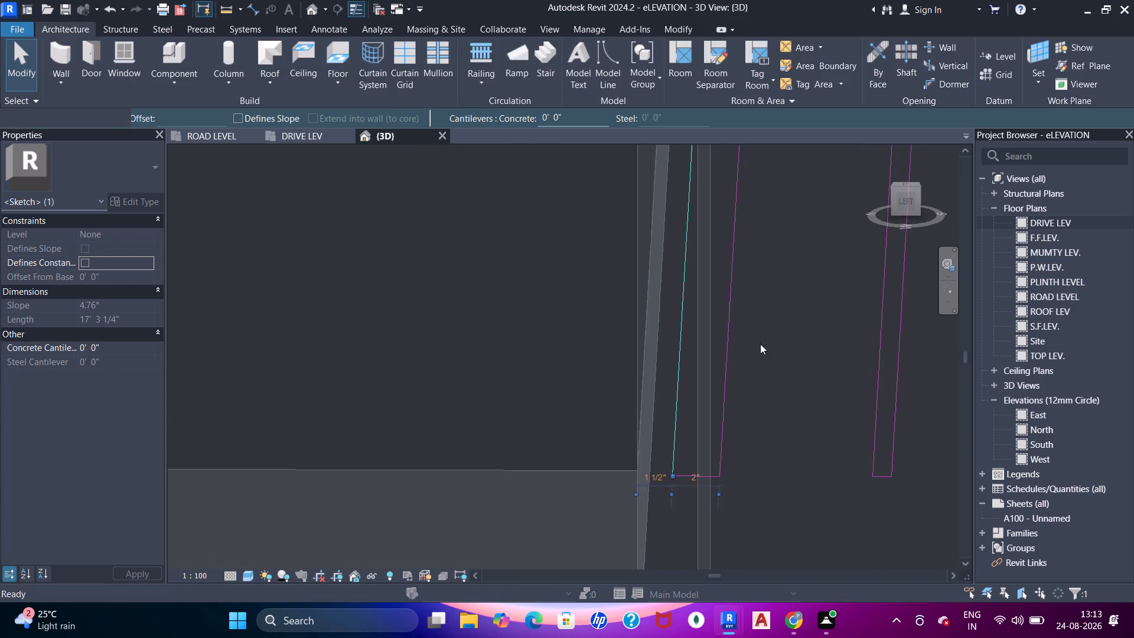
scroll(754, 340, "down", 11)
middle_click_drag(749, 383, 709, 318, "shift")
key("Escape")
key("Escape")
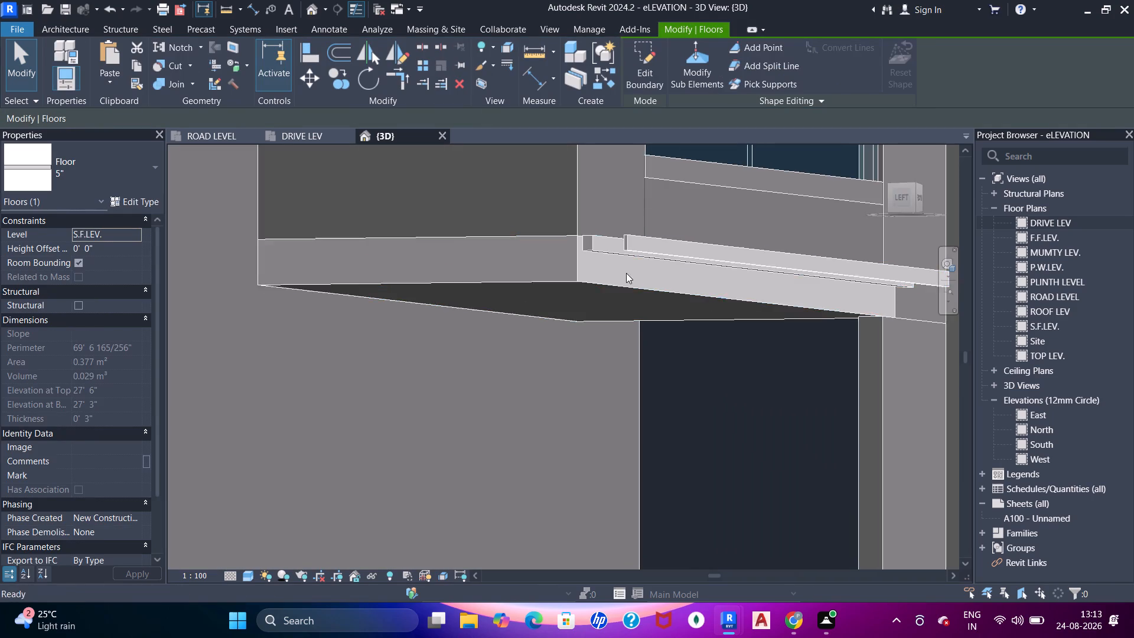
Align the flange floor's inner long face flush with the front face of the second-floor slab.
middle_click_drag(626, 277, 636, 330, "shift")
scroll(630, 333, "up", 4)
left_click(633, 350)
middle_click_drag(633, 350, 633, 362, "shift")
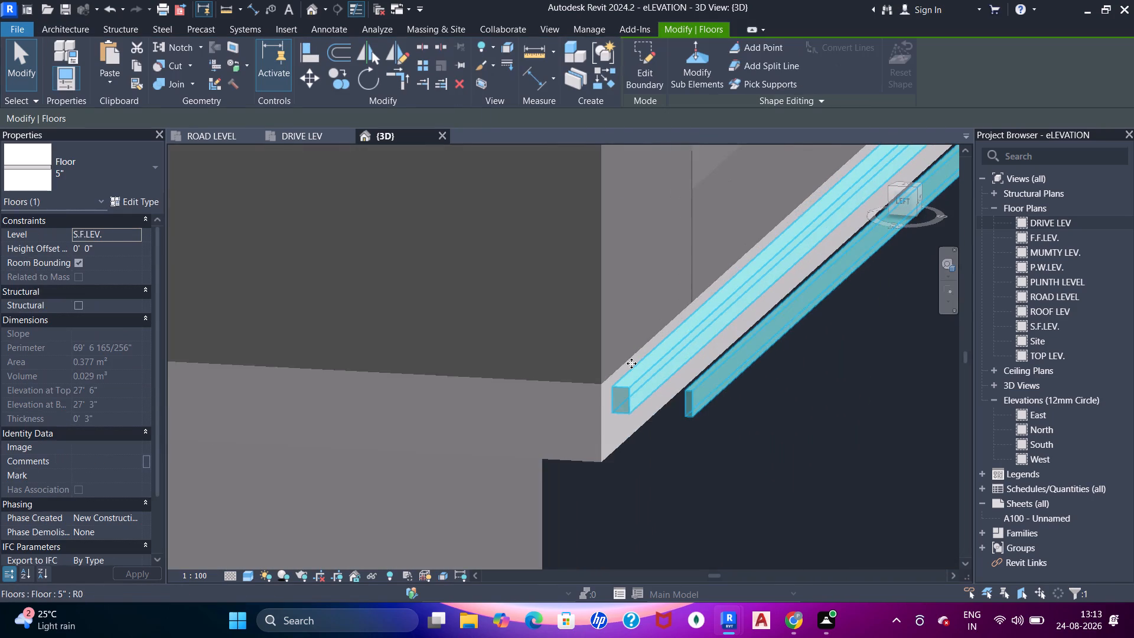
key("a")
key("a")
key("a")
scroll(607, 393, "up", 4)
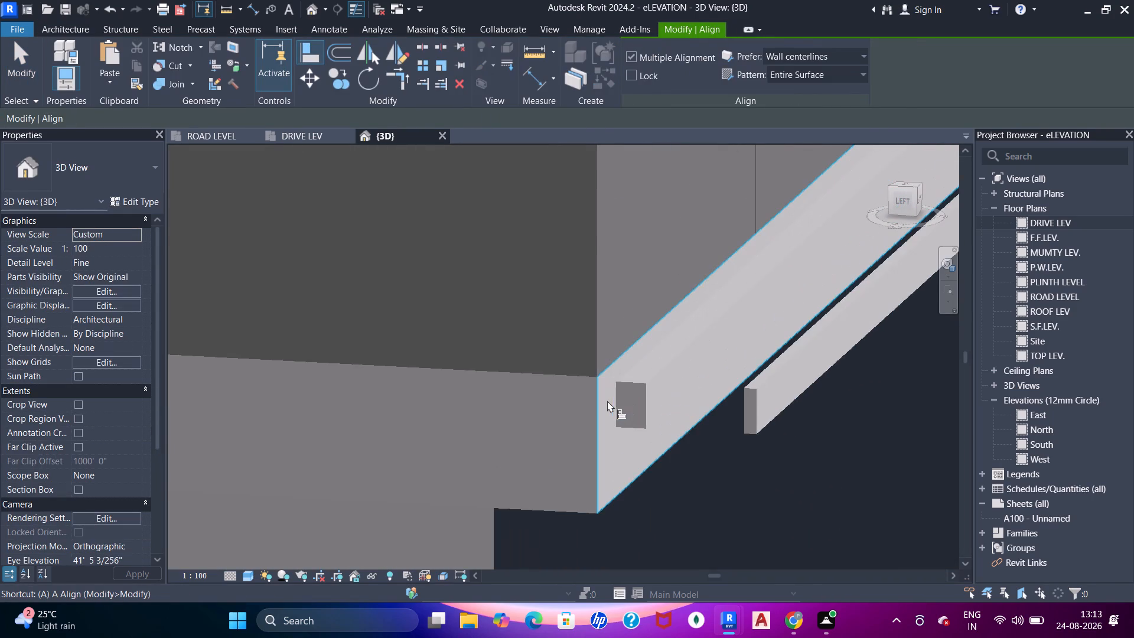
left_click(601, 404)
left_click(616, 404)
key("Escape")
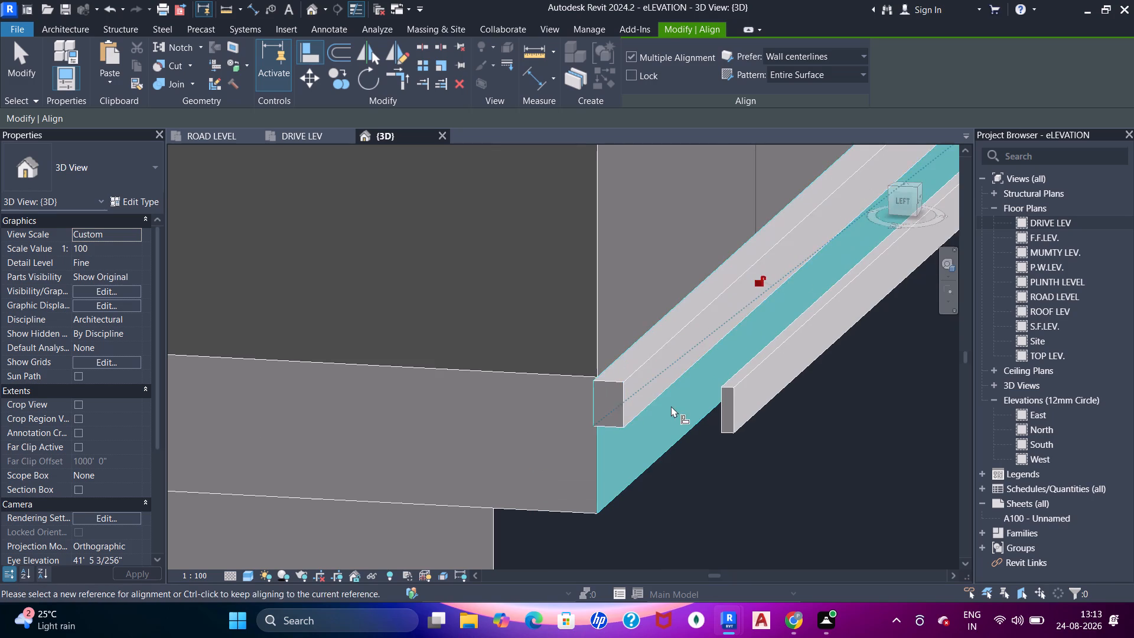
key("Escape")
Edit the flange floor's boundary, delete all four lines of the separate outer strip, and finish the sketch.
scroll(672, 386, "down", 11)
middle_click_drag(667, 399, 661, 361, "shift")
scroll(669, 352, "up", 4)
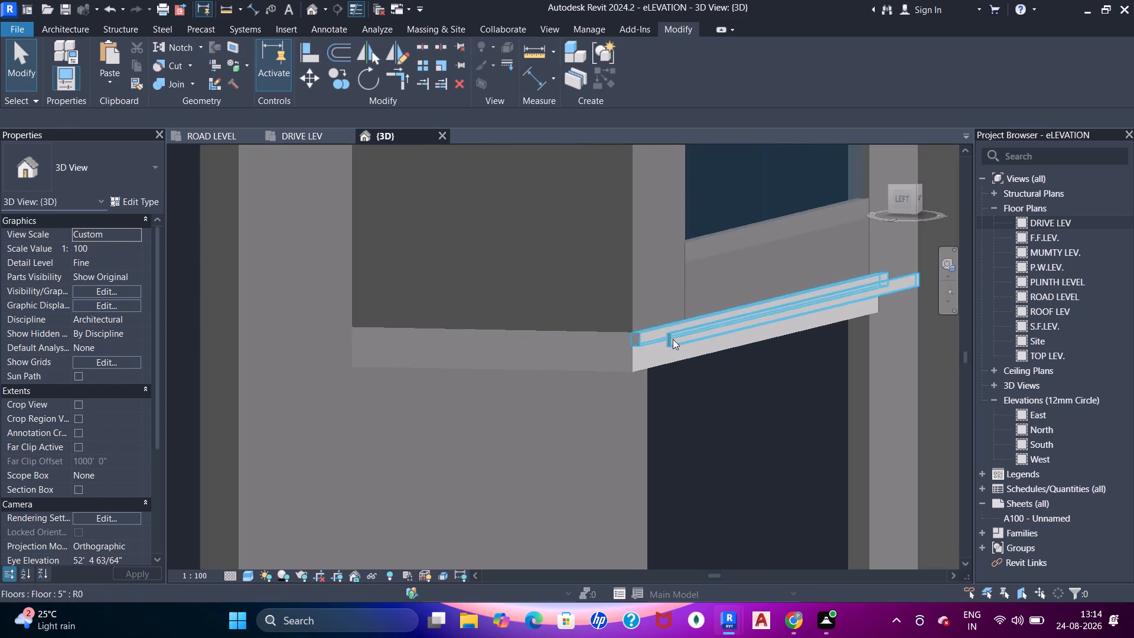
double_click(682, 339)
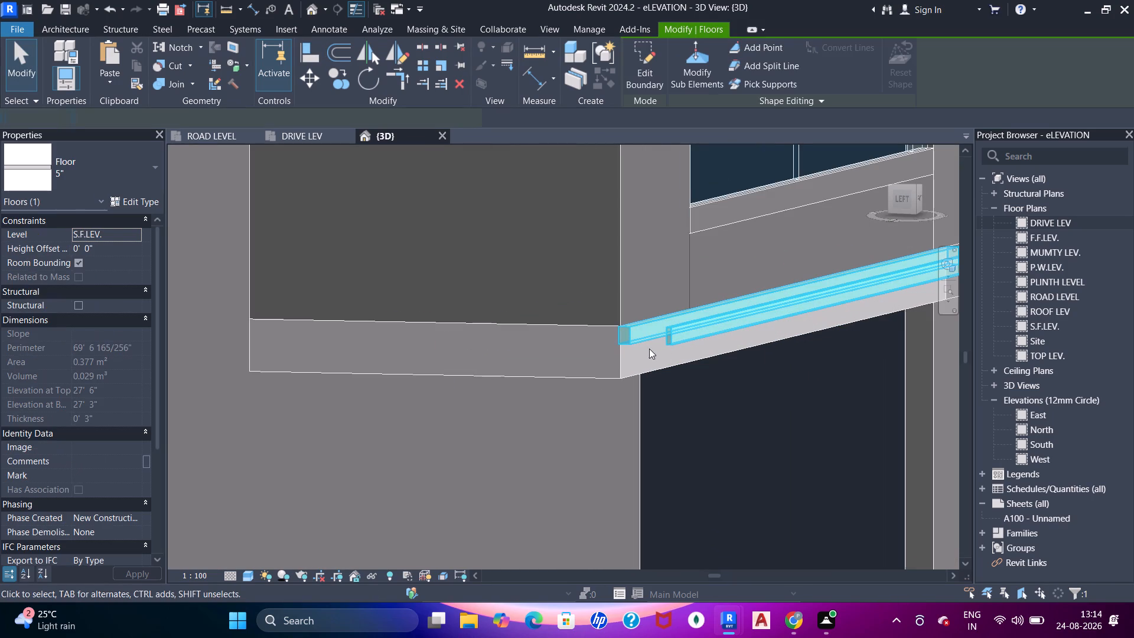
scroll(682, 334, "down", 7)
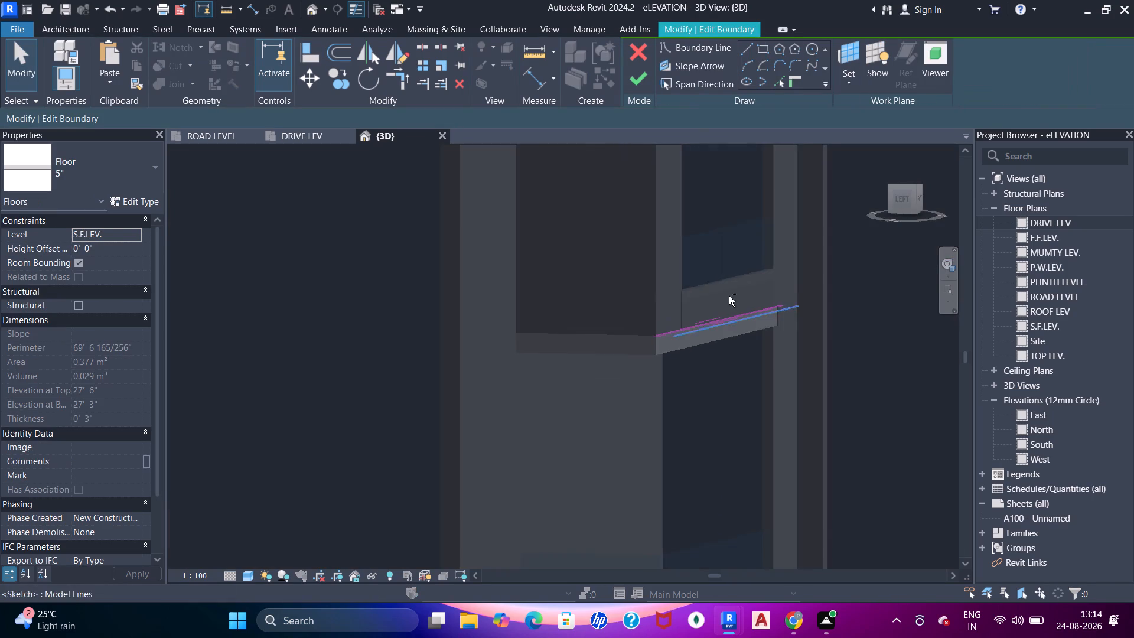
middle_click_drag(729, 296, 751, 354, "shift")
left_click_drag(758, 435, 735, 308)
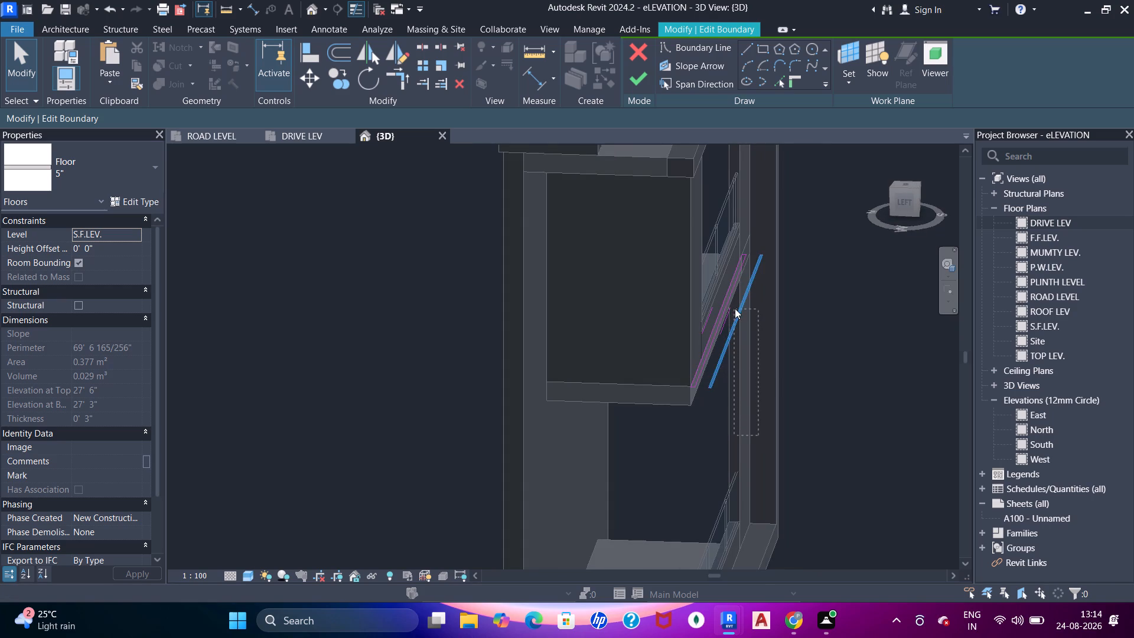
left_click_drag(735, 308, 738, 308)
key("Delete")
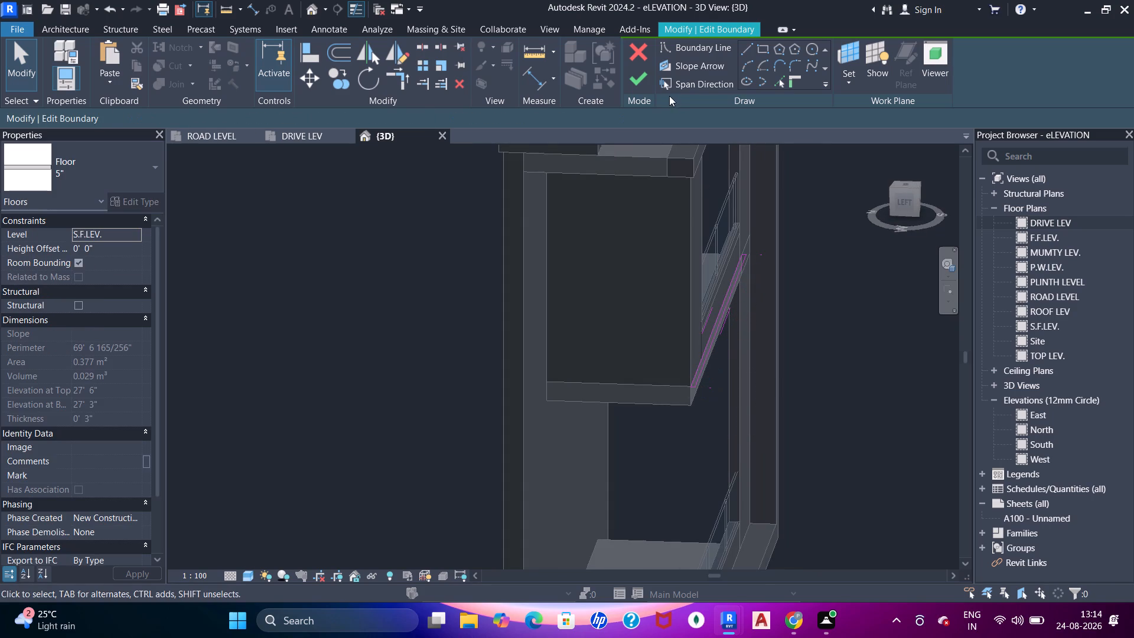
left_click(630, 80)
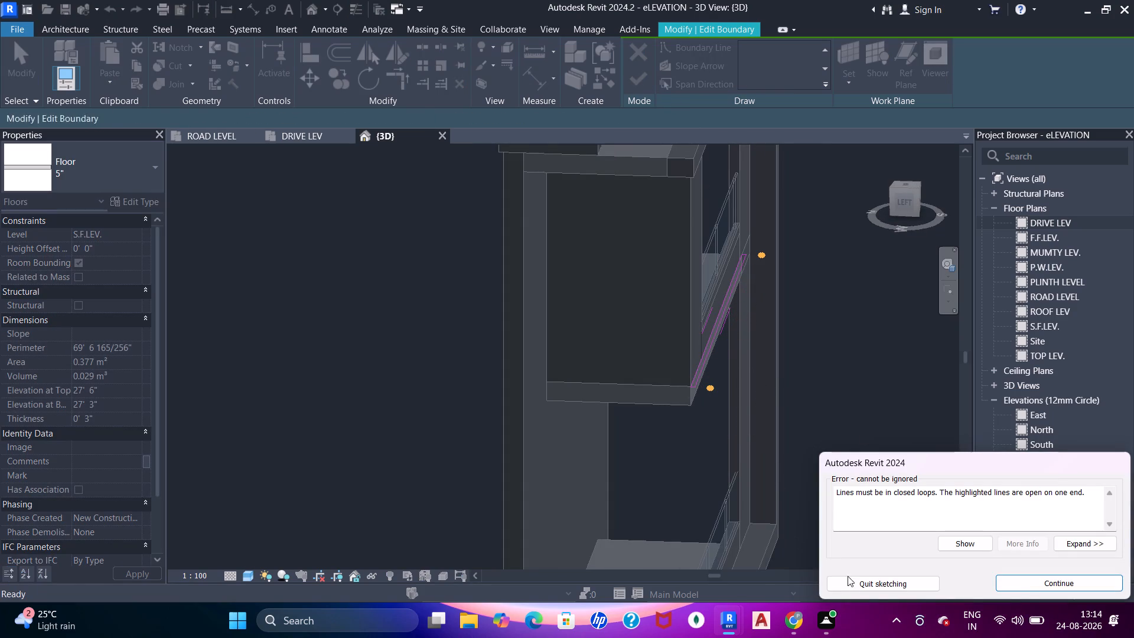
left_click(1022, 584)
left_click_drag(731, 415, 699, 379)
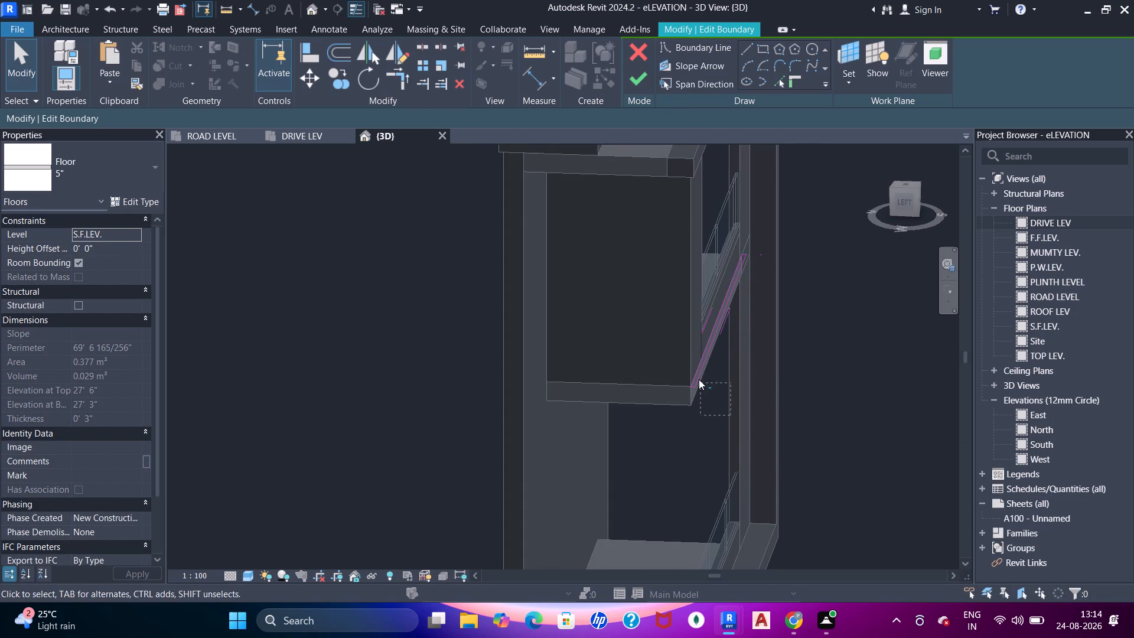
left_click_drag(699, 379, 705, 383)
key("Delete")
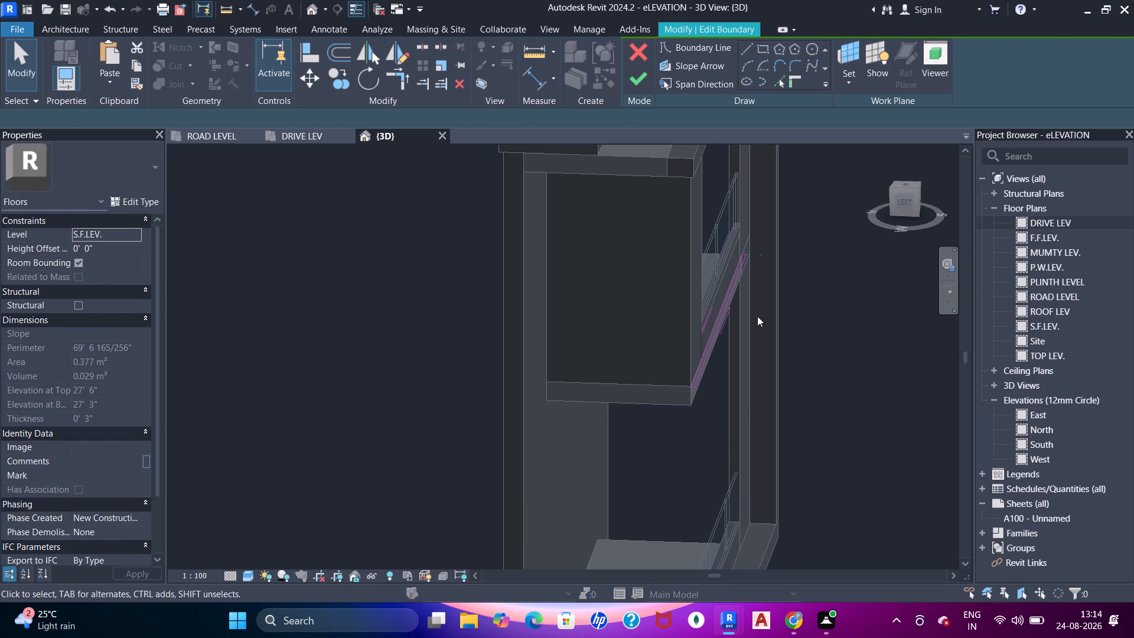
left_click_drag(770, 265, 760, 242)
key("Delete")
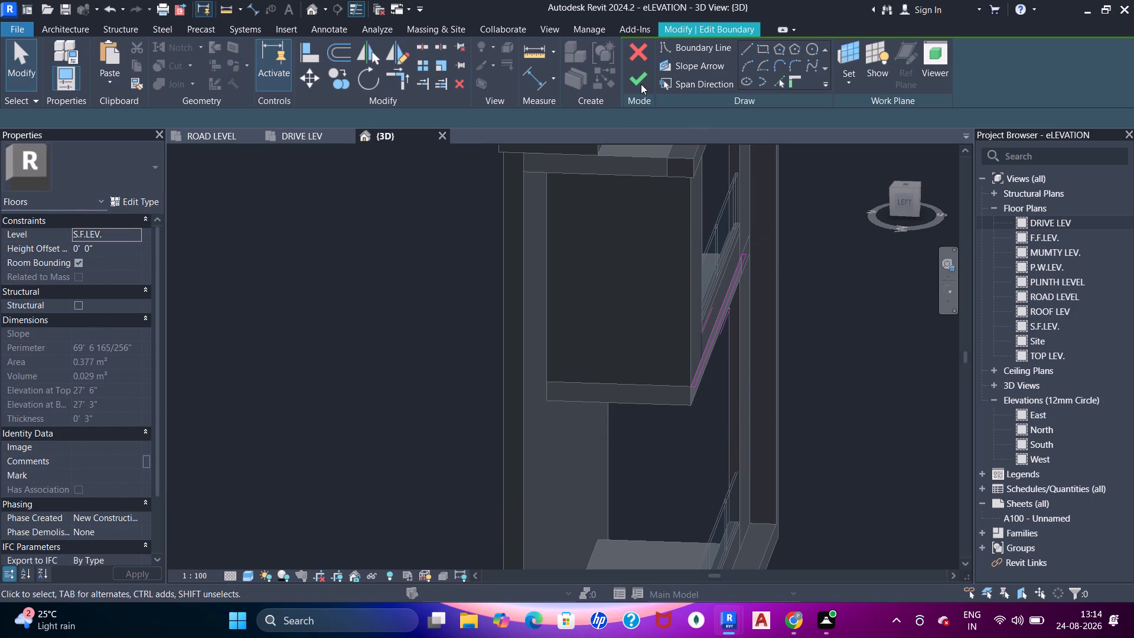
left_click(641, 84)
Set the structure layer thickness of the 5" floor type to 2".
middle_click_drag(714, 471, 643, 392, "shift")
scroll(732, 386, "up", 1)
middle_click_drag(726, 392, 676, 392, "shift")
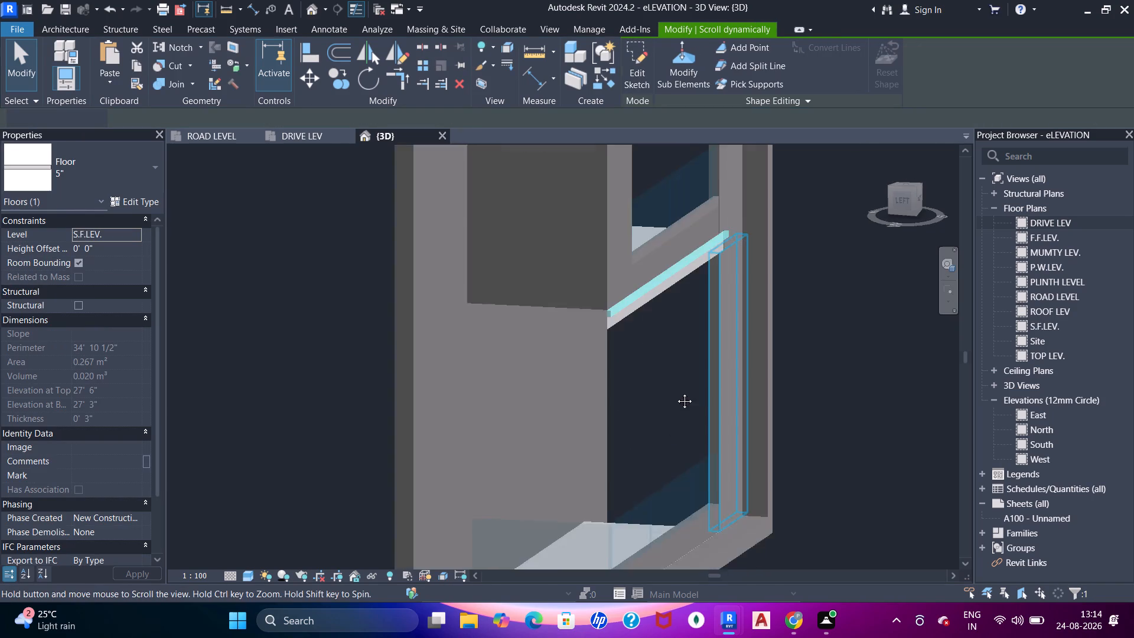
middle_click_drag(676, 392, 650, 385, "shift")
middle_click_drag(637, 437, 425, 434)
scroll(447, 274, "down", 4)
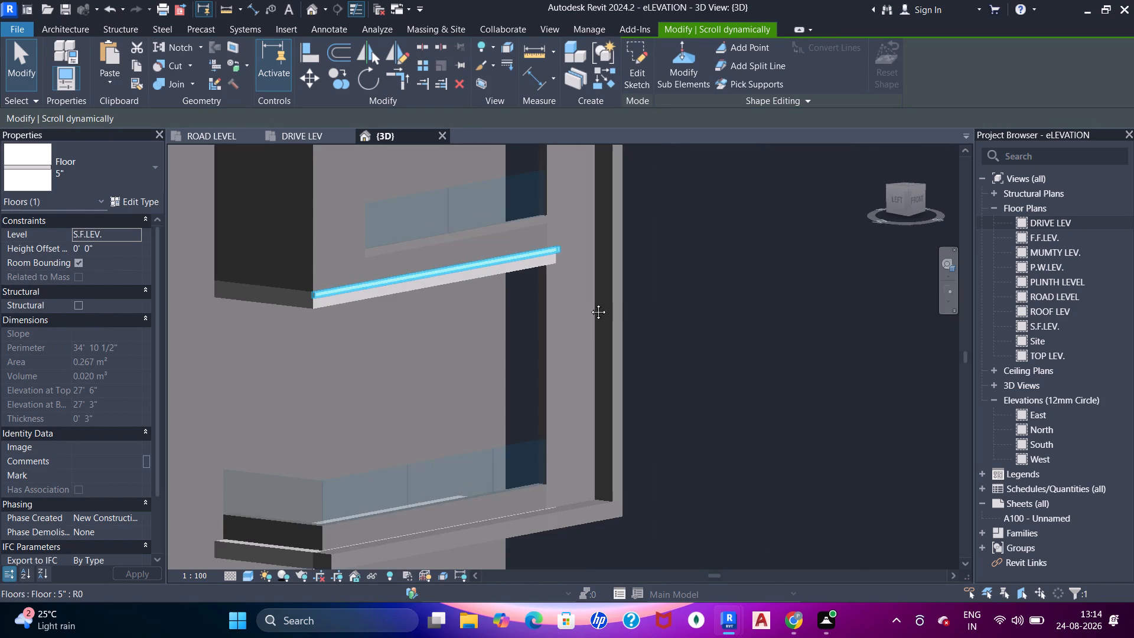
middle_click_drag(449, 293, 682, 260)
middle_click_drag(634, 292, 473, 217, "shift")
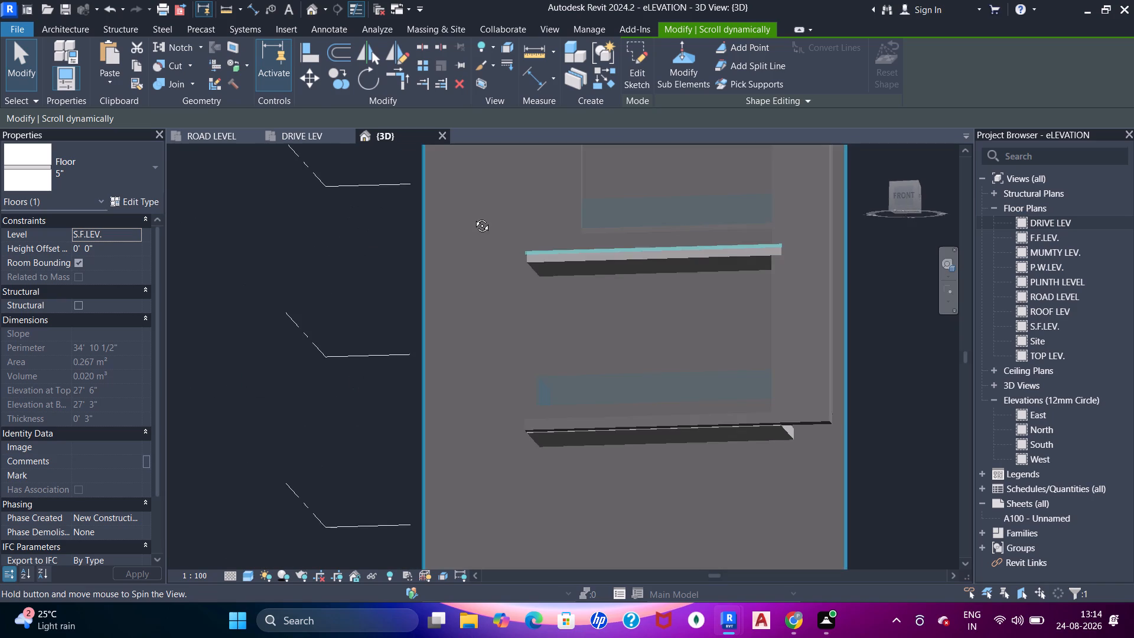
middle_click_drag(473, 217, 603, 317, "shift")
scroll(552, 273, "up", 10)
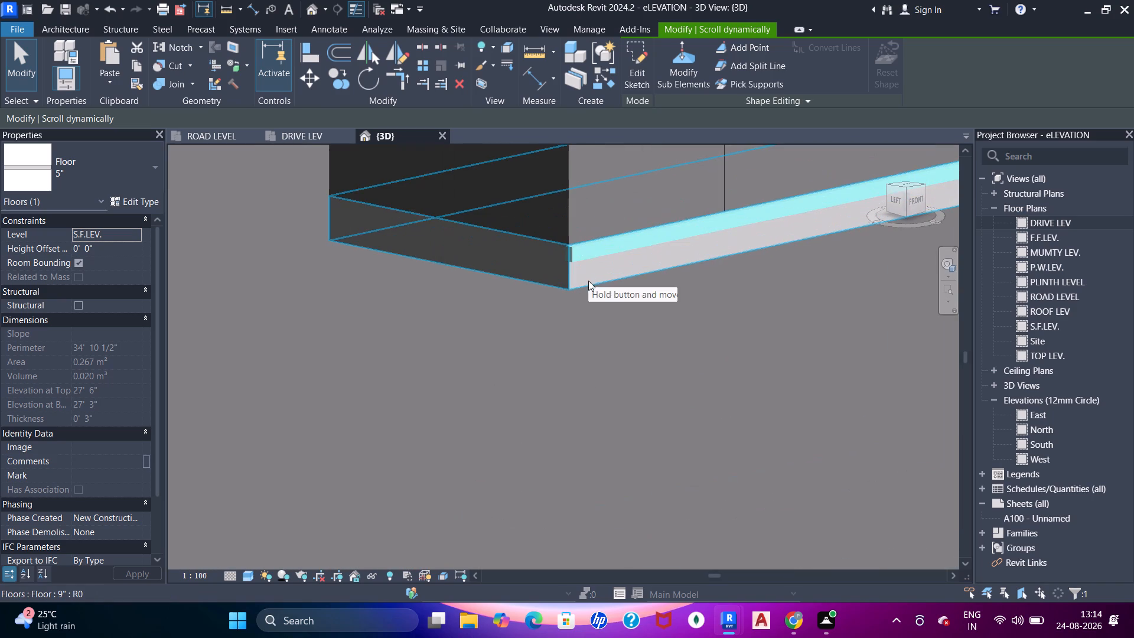
left_click(582, 263)
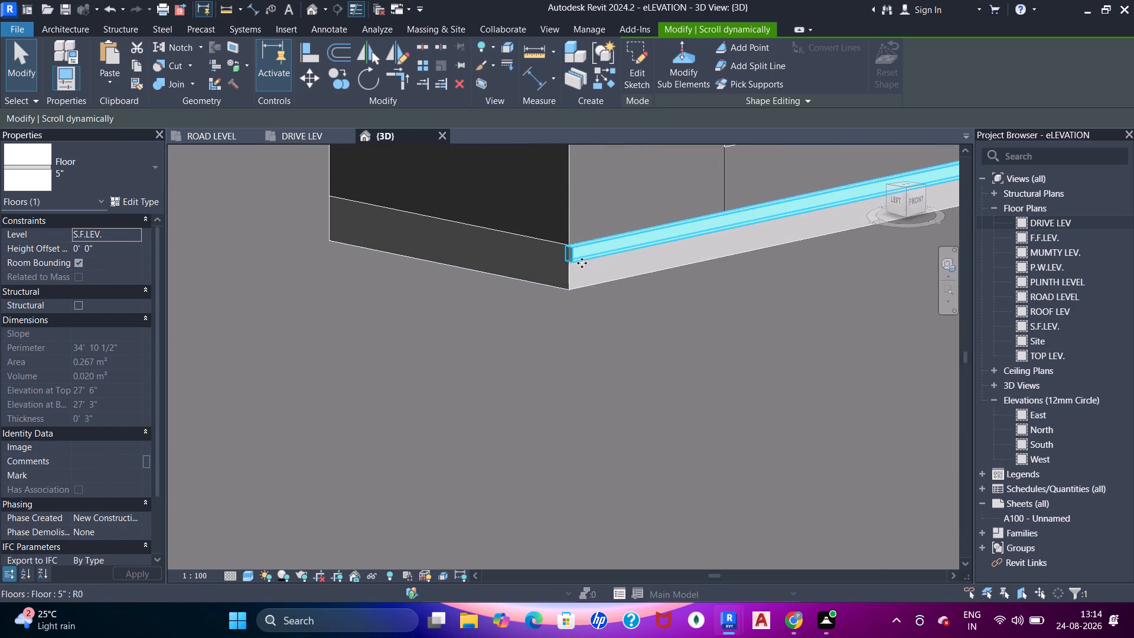
left_click(131, 205)
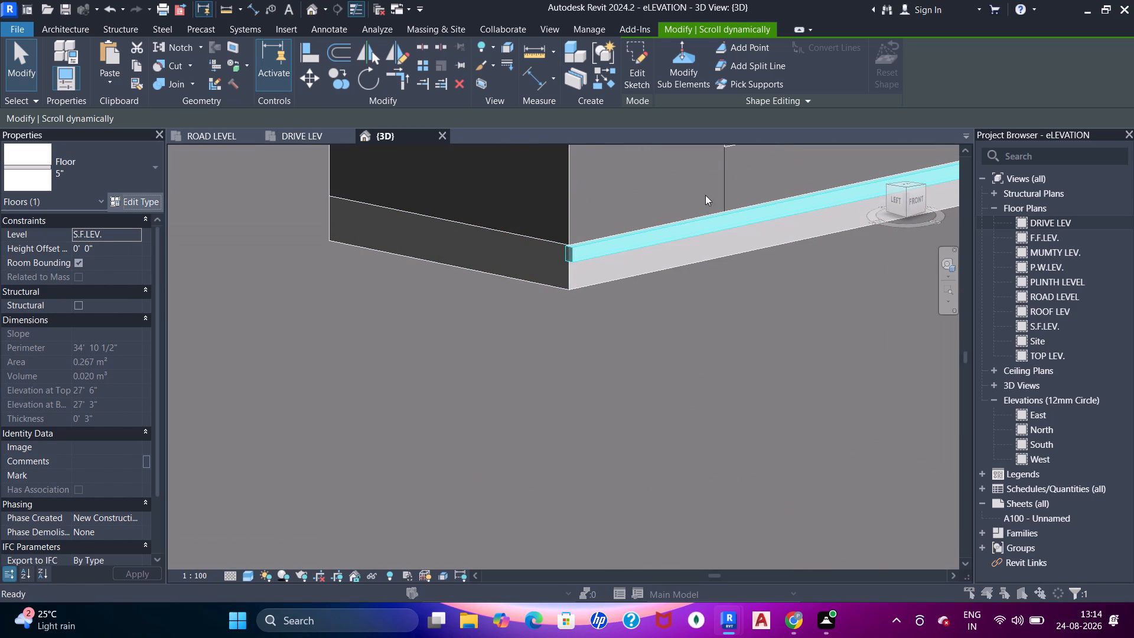
left_click_drag(827, 220, 814, 220)
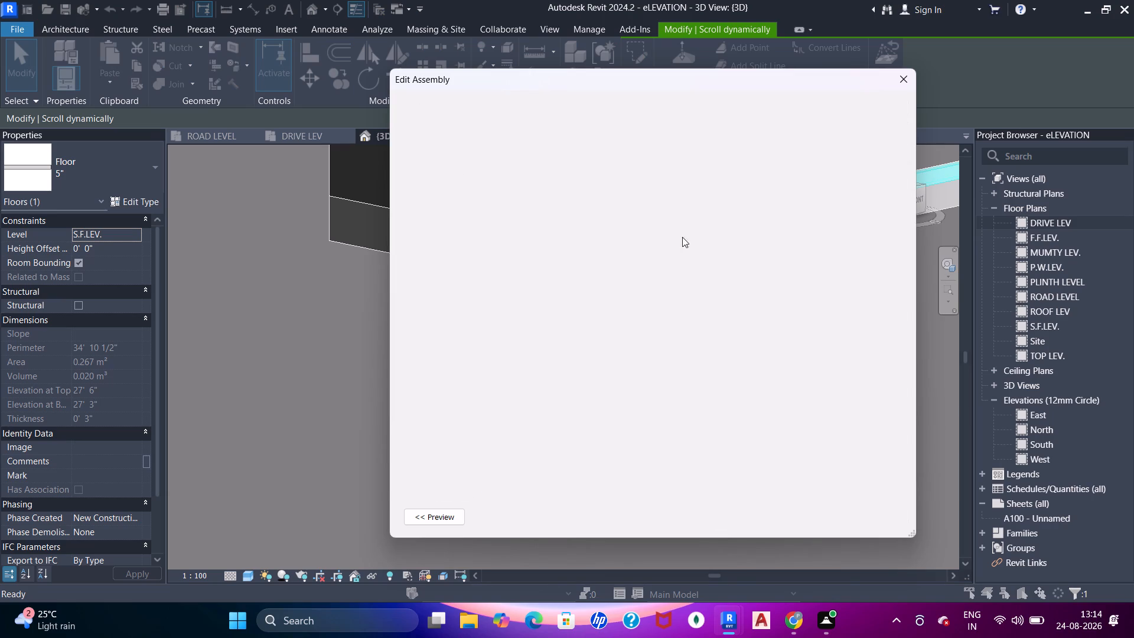
left_click(677, 223)
key("2")
key("apostrophe")
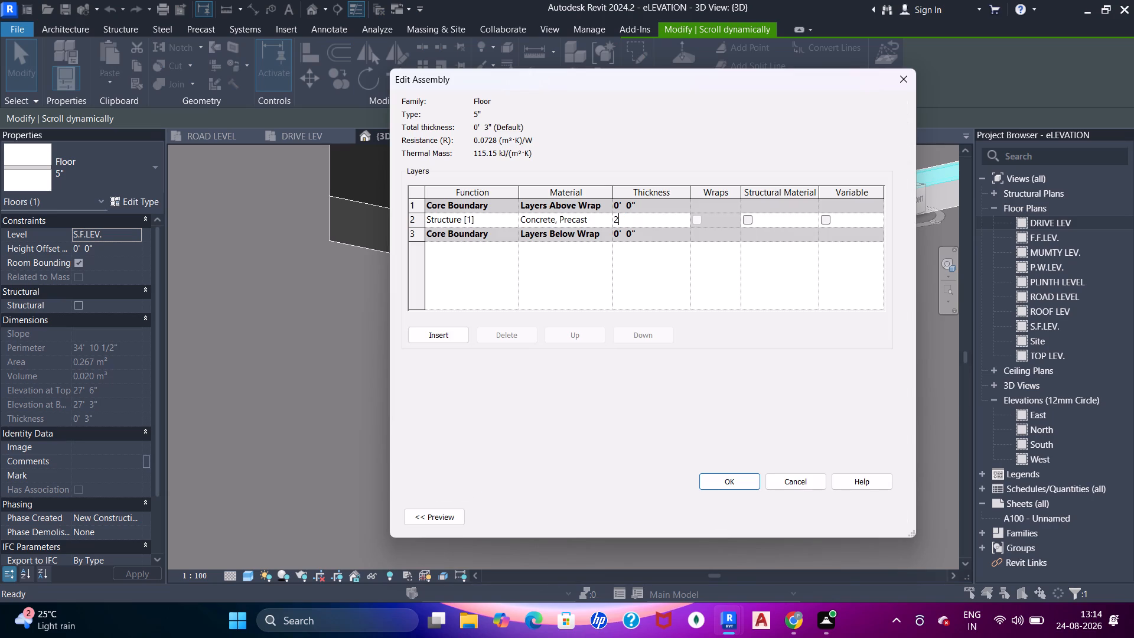
key("shift+Return")
left_click(734, 483)
left_click(739, 521)
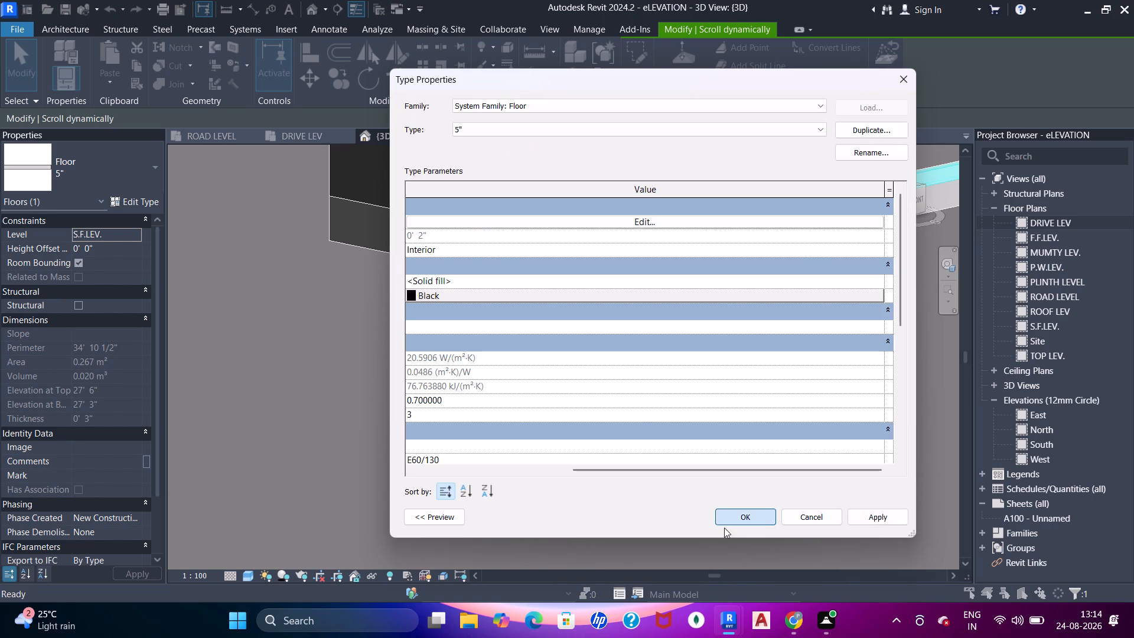
key("Escape")
Edit the flange floor's boundary and draw a narrow rectangle along the slab's side edge, from its back corner to the front strip's outer corner.
scroll(612, 317, "down", 4)
middle_click_drag(641, 328, 637, 378)
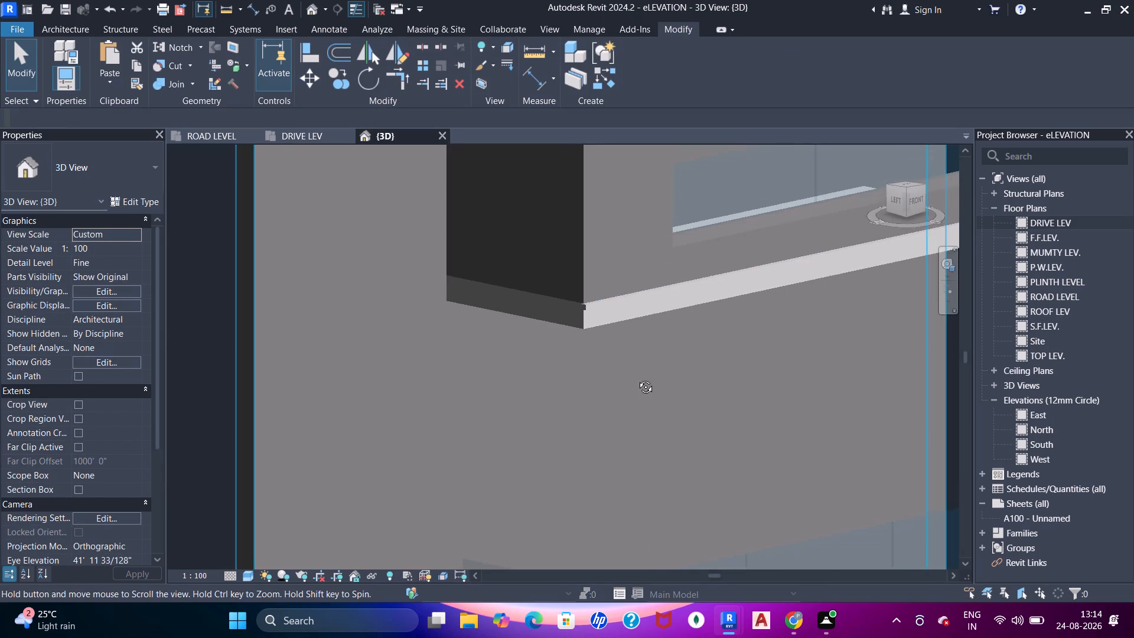
middle_click_drag(637, 378, 656, 450)
middle_click_drag(629, 438, 506, 313, "shift")
scroll(475, 266, "up", 6)
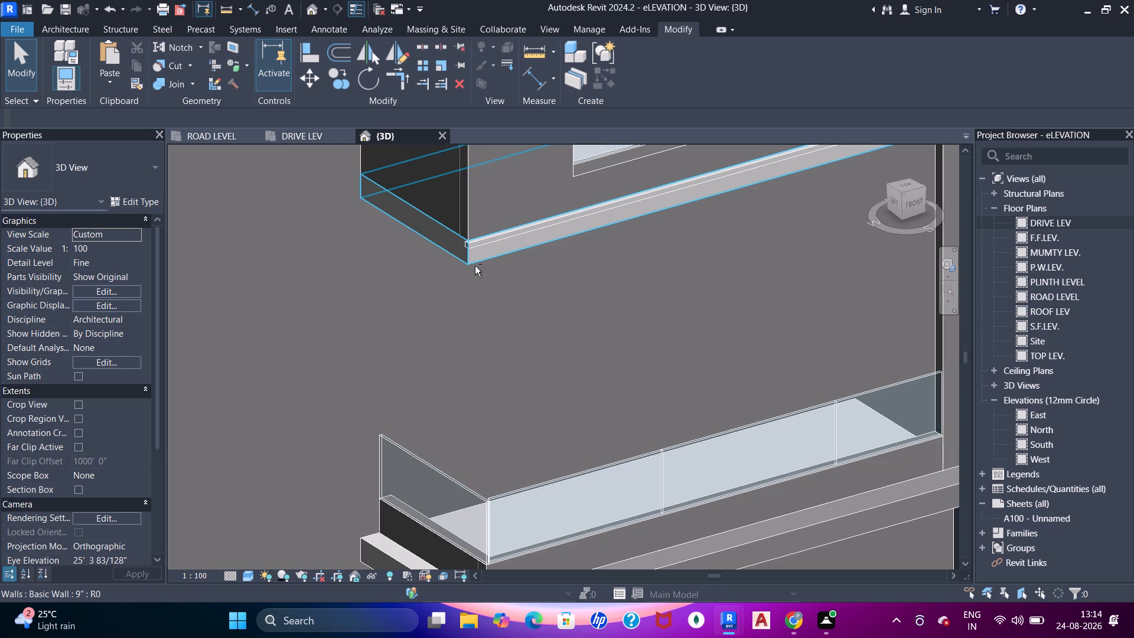
left_click(477, 245)
scroll(472, 252, "up", 6)
middle_click_drag(460, 262, 561, 375)
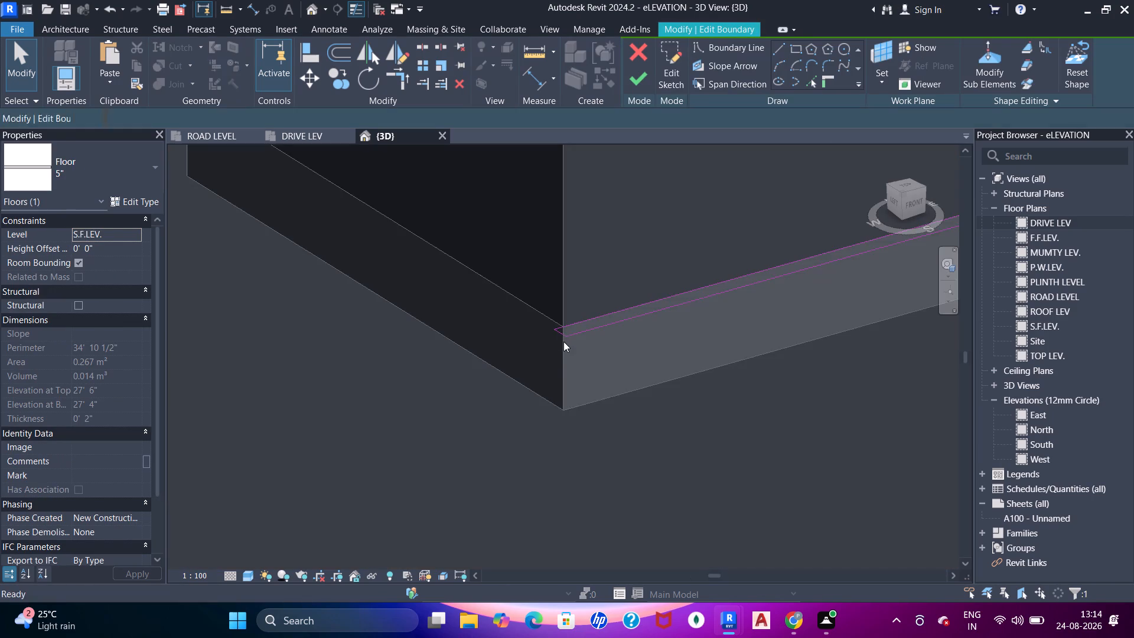
scroll(563, 341, "down", 5)
middle_click_drag(564, 326, 598, 357)
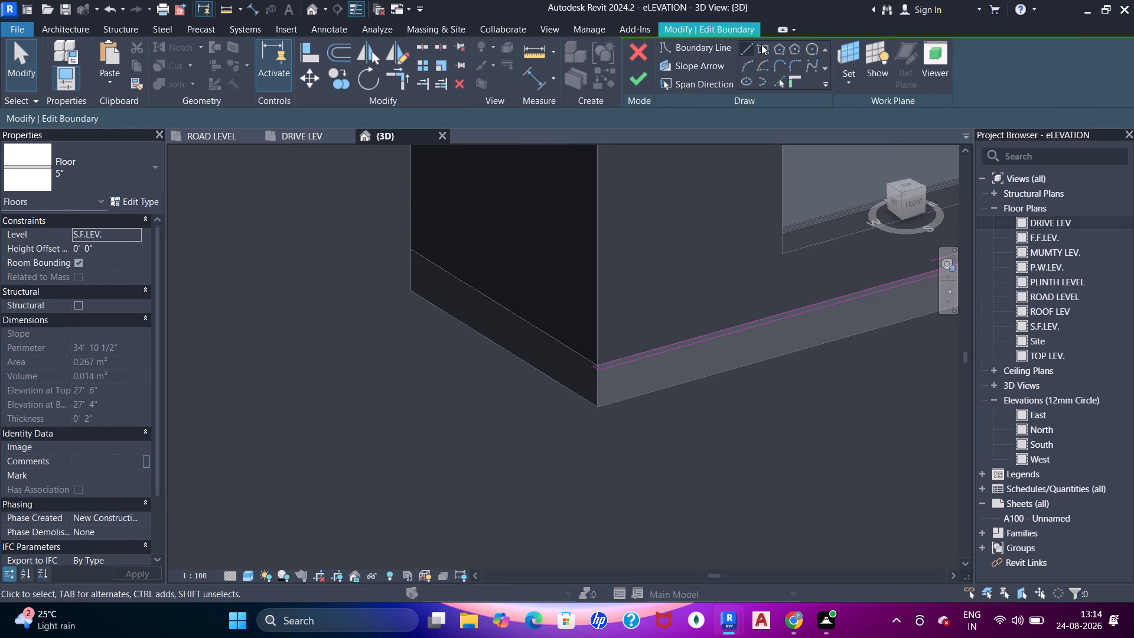
left_click(761, 44)
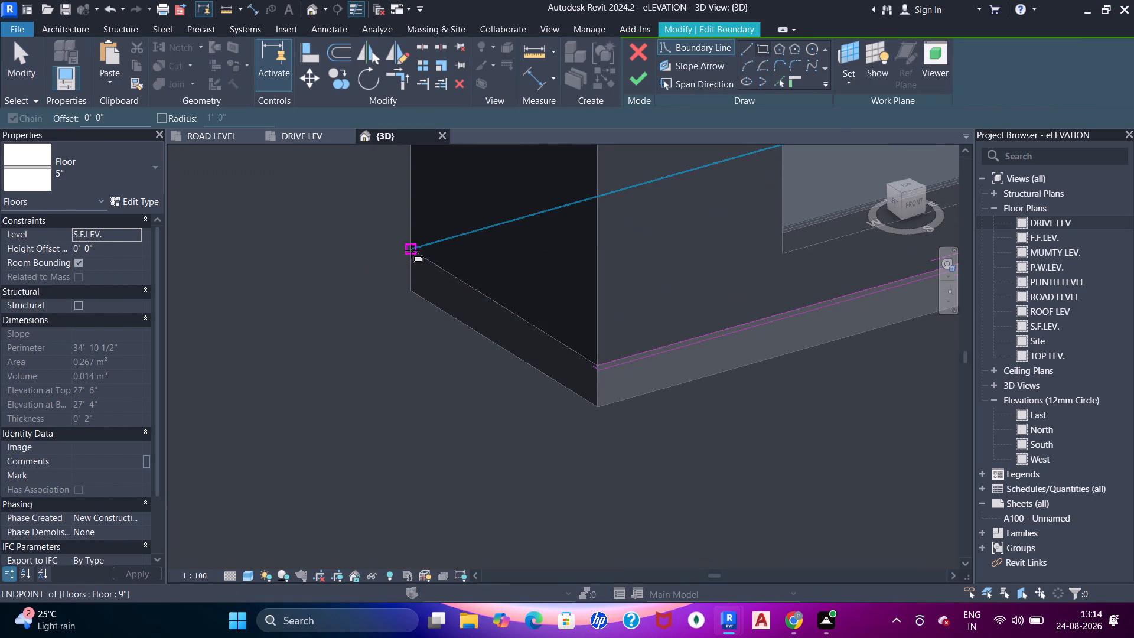
left_click(411, 250)
scroll(534, 340, "up", 5)
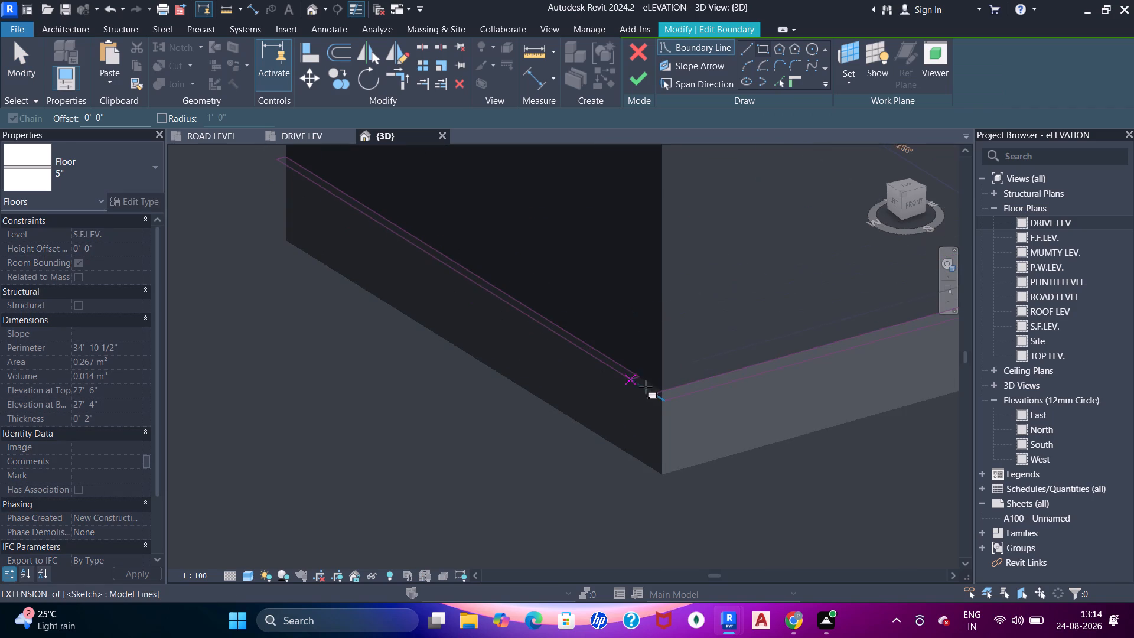
left_click(660, 402)
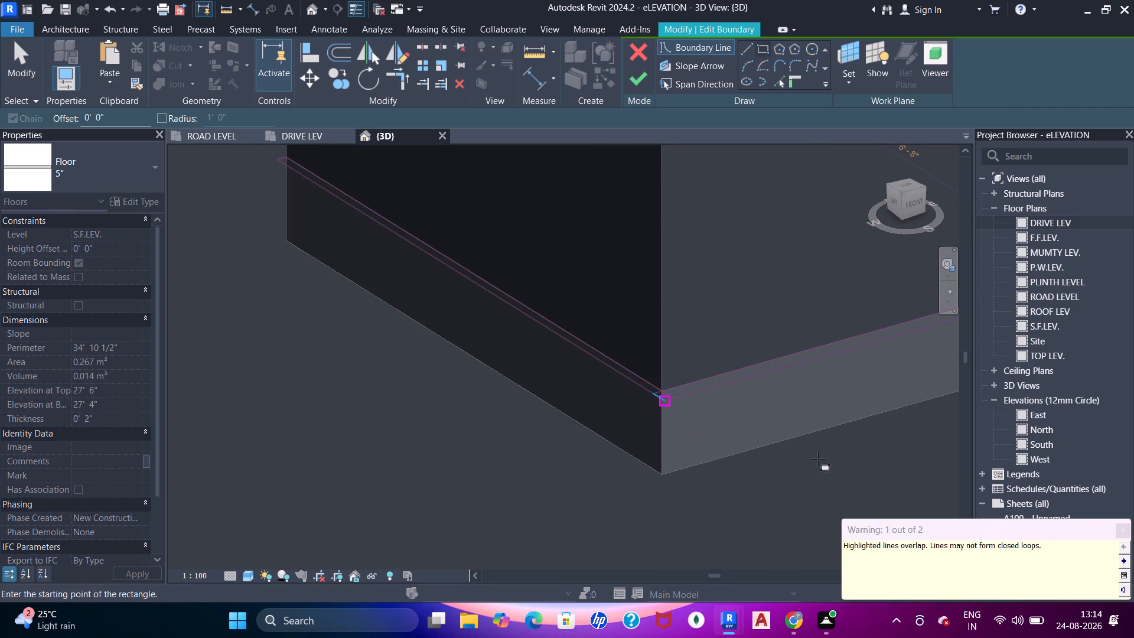
key("Escape")
key("Escape")
key("Escape")
key("Escape")
Trim the inner boundary lines of the side and front strips to a corner where they meet at the slab corner.
middle_click_drag(682, 399, 621, 507, "shift")
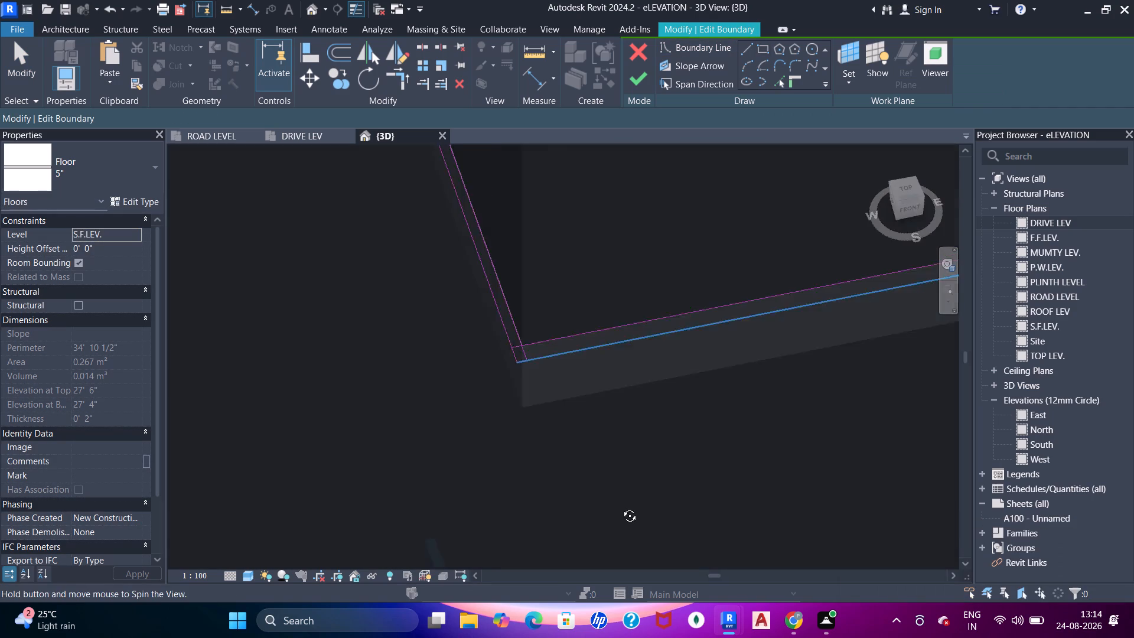
middle_click_drag(621, 507, 616, 509, "shift")
middle_click_drag(501, 262, 512, 395)
key("Escape")
key("Escape")
scroll(524, 399, "up", 3)
middle_click_drag(524, 429, 524, 435)
key("t")
key("r")
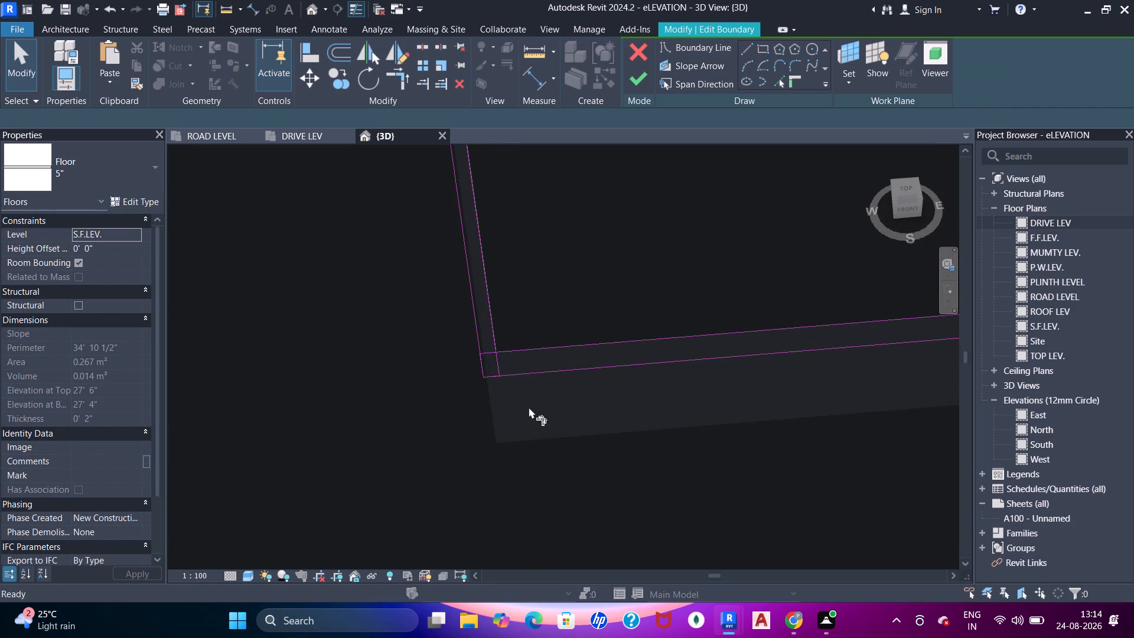
scroll(480, 368, "up", 4)
left_click_drag(511, 326, 522, 325)
left_click(543, 337)
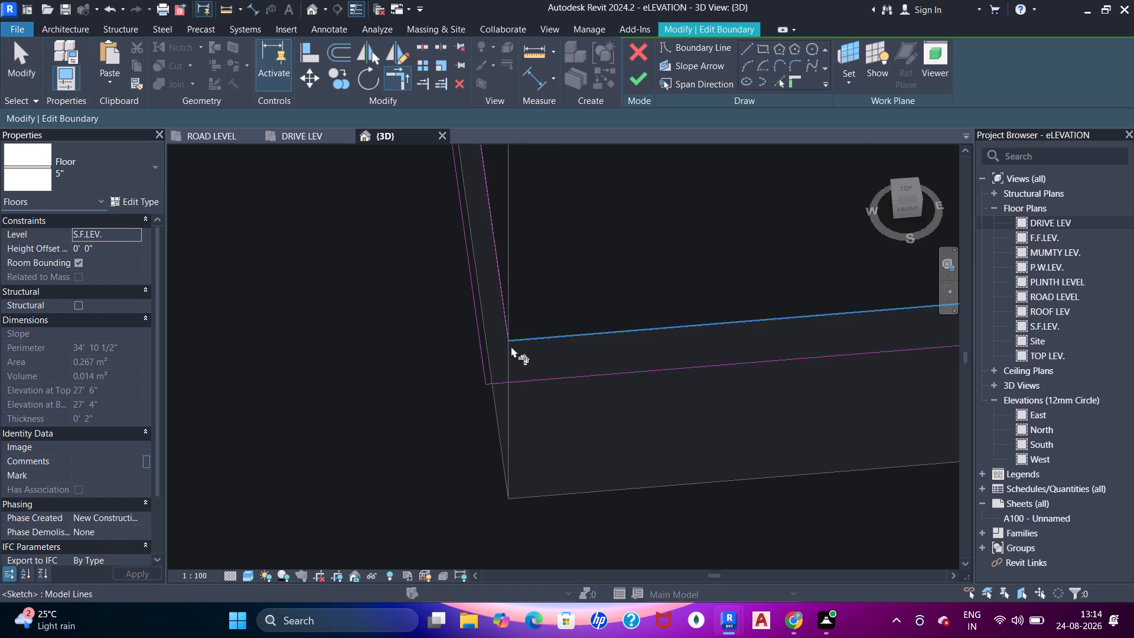
Set the distance between the side strip's inner and outer boundary lines to 2".
scroll(500, 319, "down", 4)
middle_click_drag(498, 293, 510, 371)
key("Escape")
key("Escape")
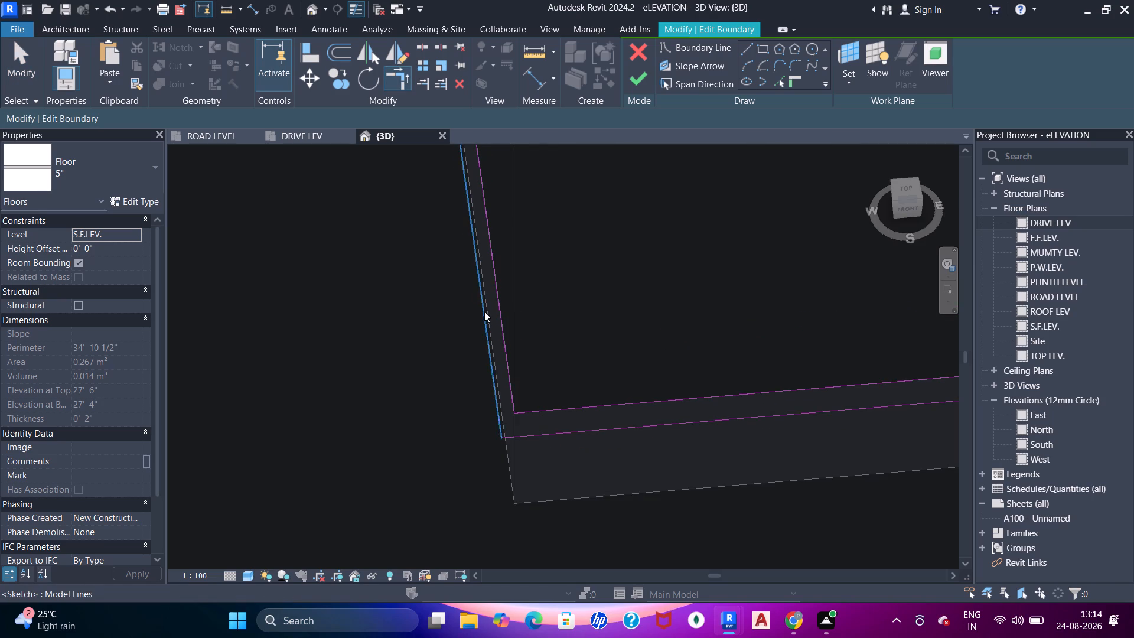
left_click(484, 311)
scroll(473, 294, "down", 4)
middle_click_drag(474, 242, 488, 432)
middle_click_drag(445, 214, 460, 416)
middle_click_drag(461, 198, 471, 363)
scroll(449, 455, "up", 9)
left_click(491, 458)
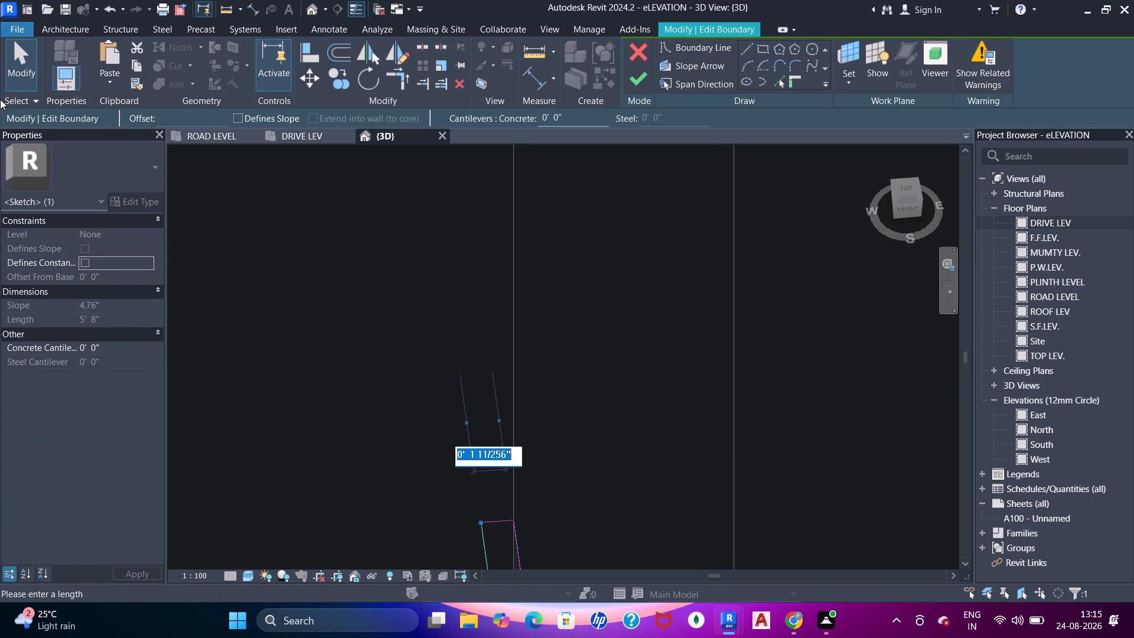
type("2\"")
key("Return")
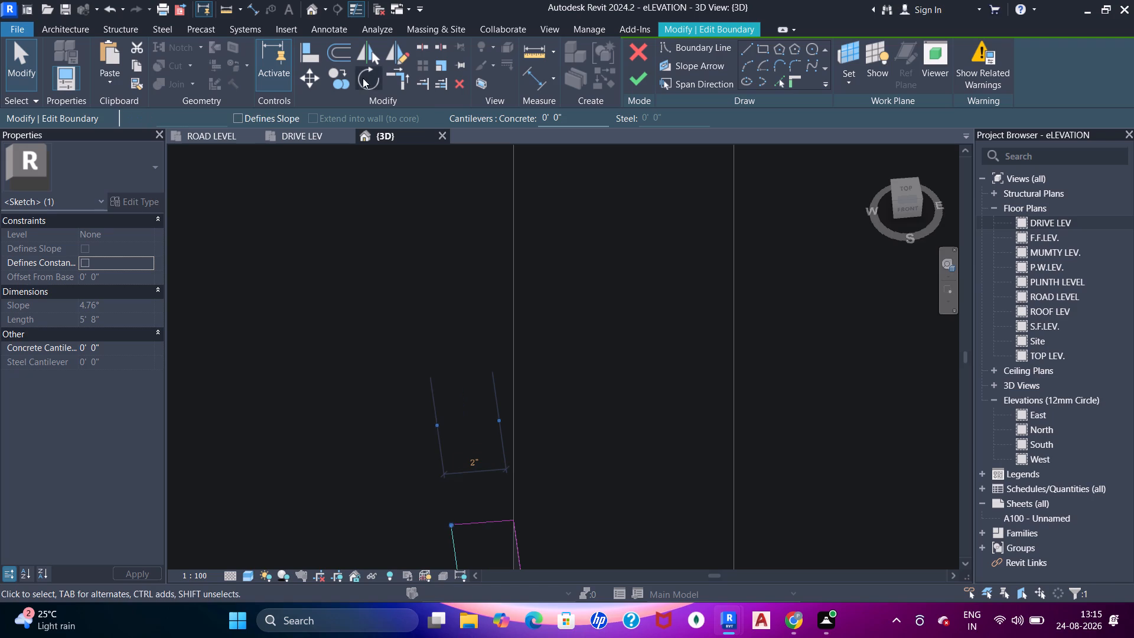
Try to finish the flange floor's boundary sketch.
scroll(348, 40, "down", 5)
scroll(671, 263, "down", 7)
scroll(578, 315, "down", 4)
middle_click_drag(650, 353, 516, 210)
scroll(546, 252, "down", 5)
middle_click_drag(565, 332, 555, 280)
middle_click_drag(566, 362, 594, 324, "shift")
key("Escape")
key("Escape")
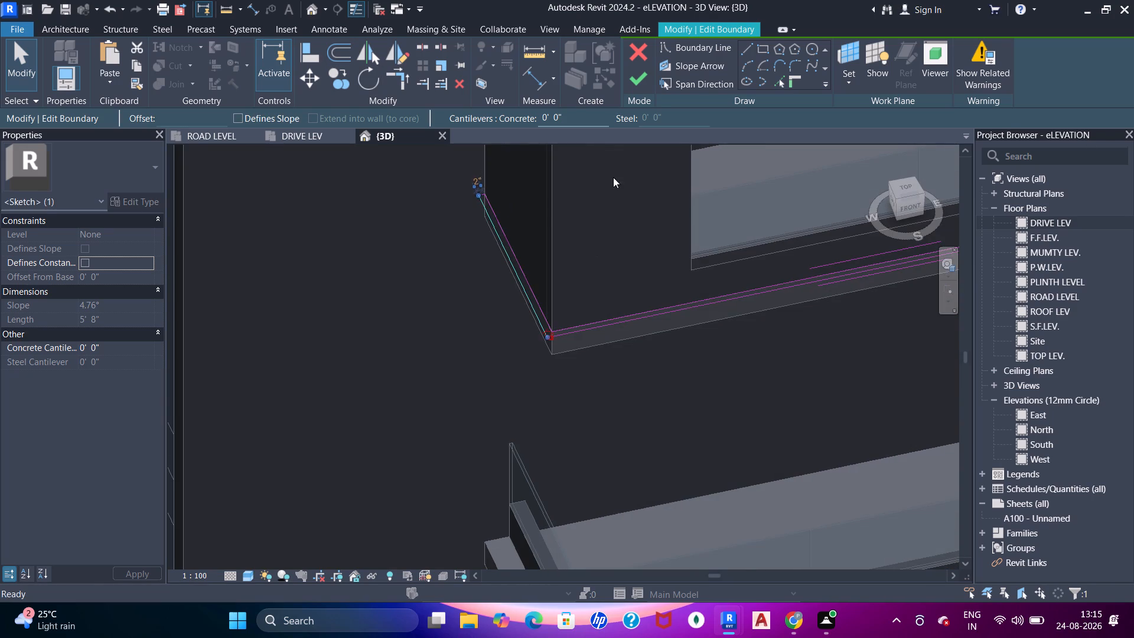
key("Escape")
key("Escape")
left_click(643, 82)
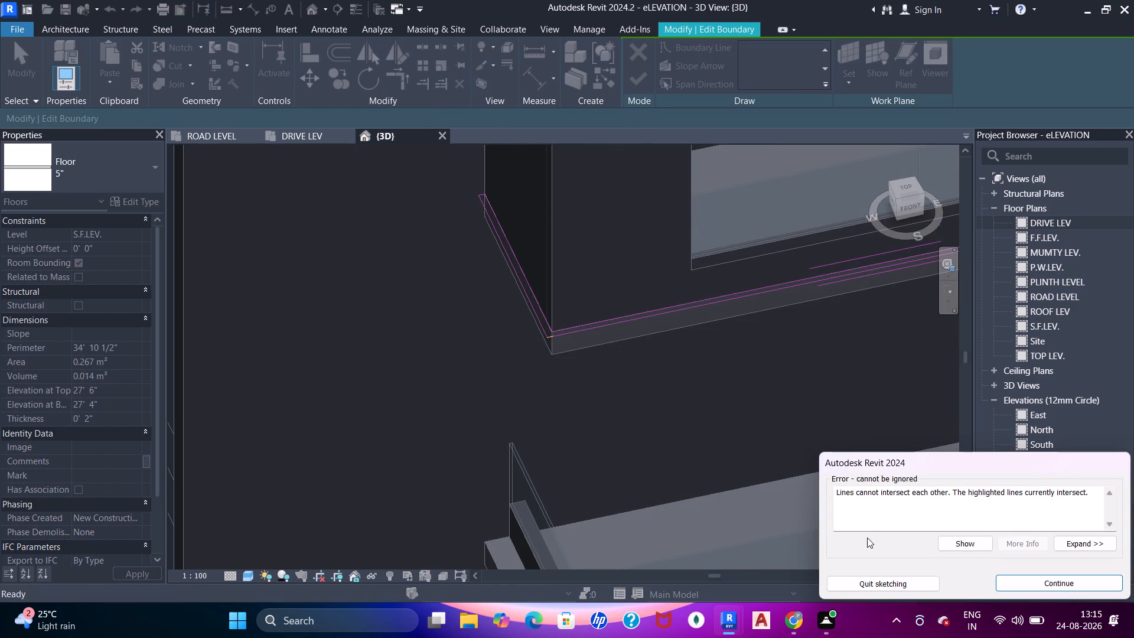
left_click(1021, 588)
Delete the short end line where the strips meet at the slab corner and try finishing the sketch again.
scroll(519, 348, "up", 16)
key("Escape")
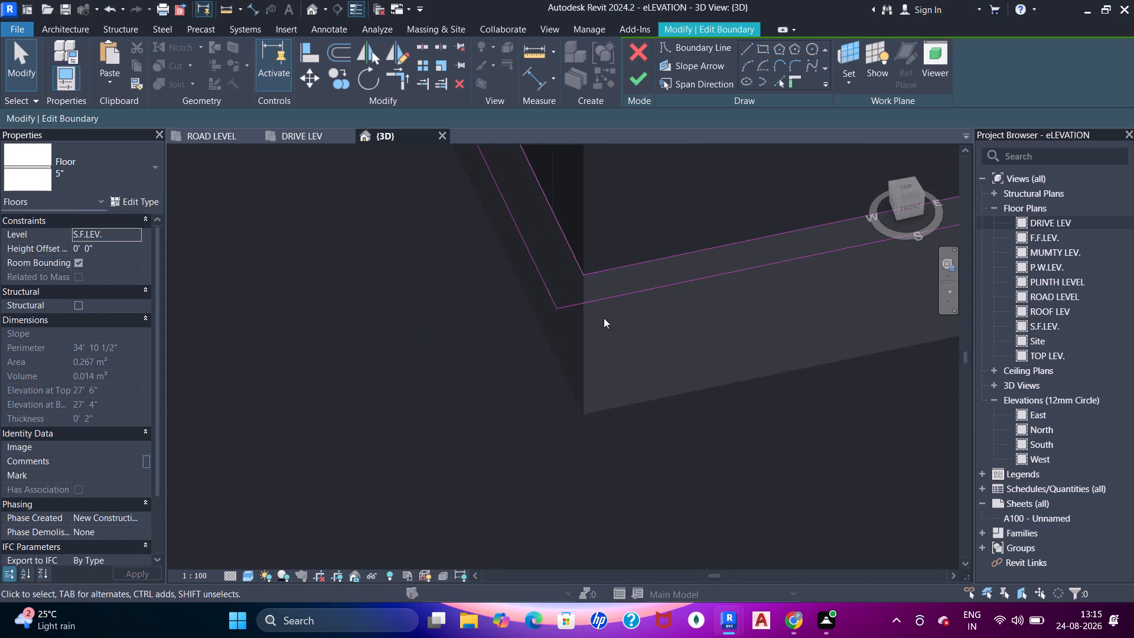
key("Escape")
left_click(563, 298)
key("Delete")
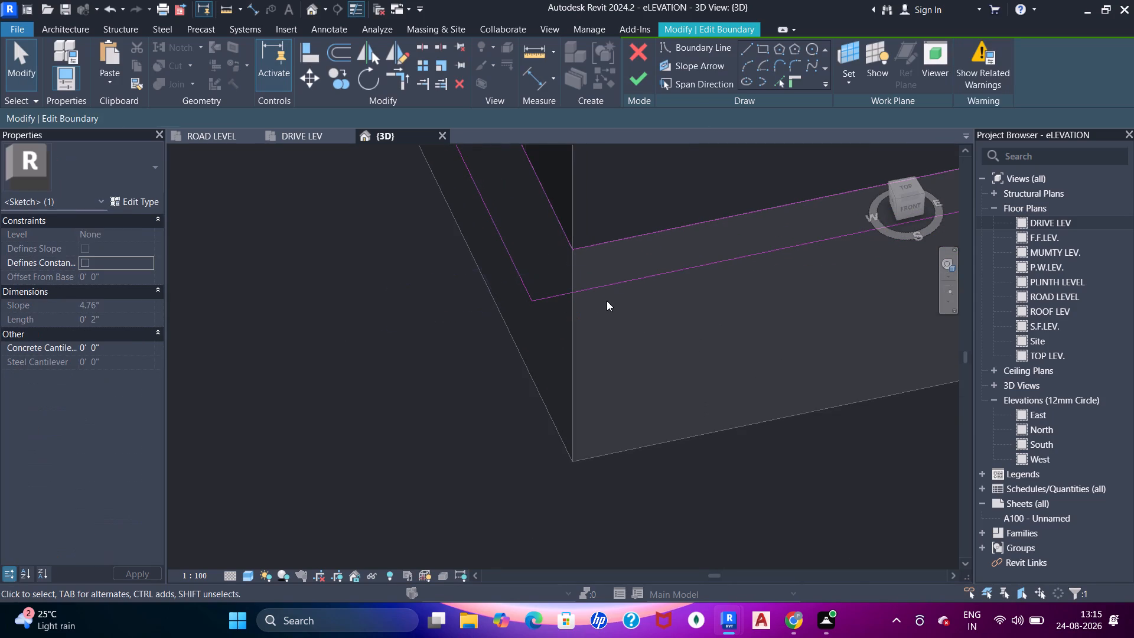
left_click(643, 76)
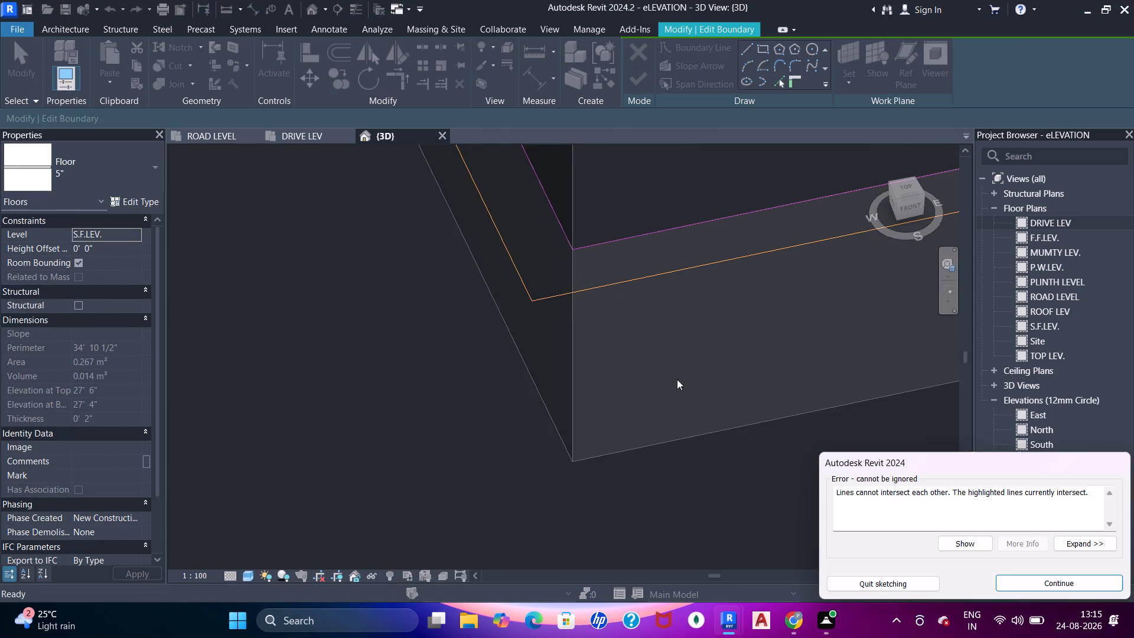
left_click(957, 549)
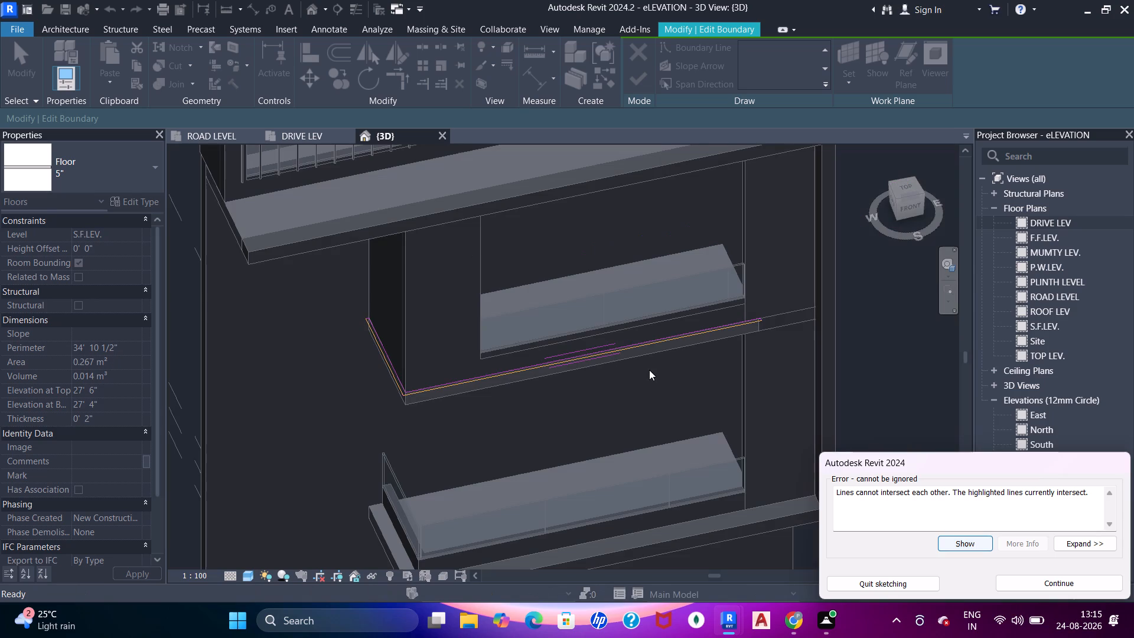
left_click(1070, 585)
Delete the side strip's long outer boundary line that overlaps at the front corner.
scroll(758, 344, "up", 10)
scroll(712, 328, "down", 5)
middle_click_drag(377, 341, 699, 329)
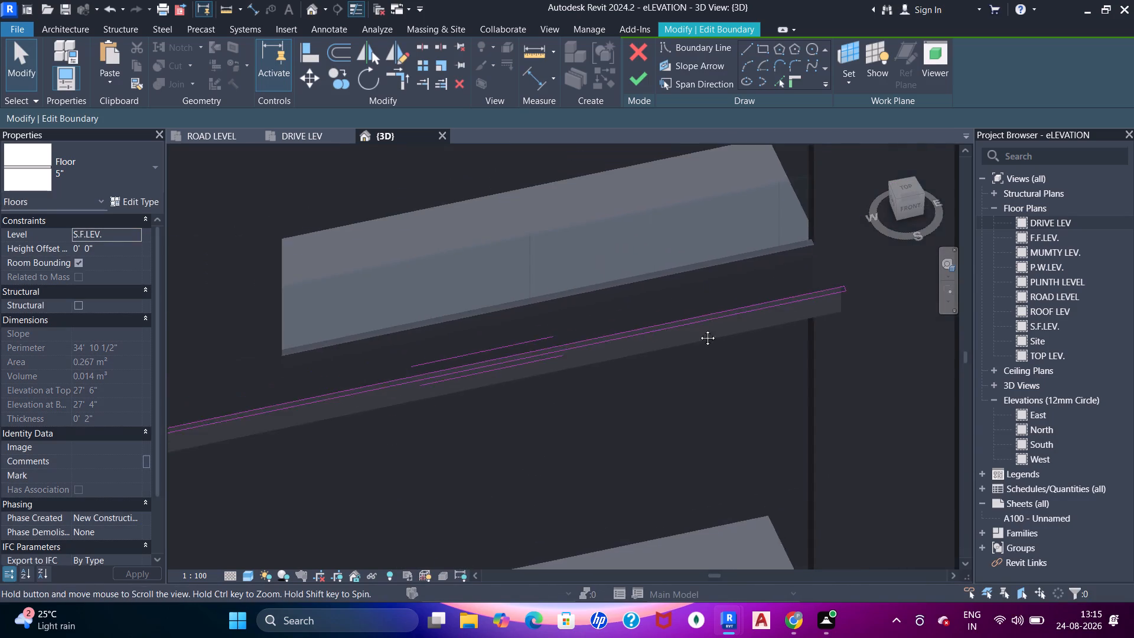
middle_click_drag(699, 329, 698, 330)
middle_click_drag(445, 381, 618, 341)
key("Escape")
scroll(510, 385, "up", 4)
key("Escape")
left_click(509, 377)
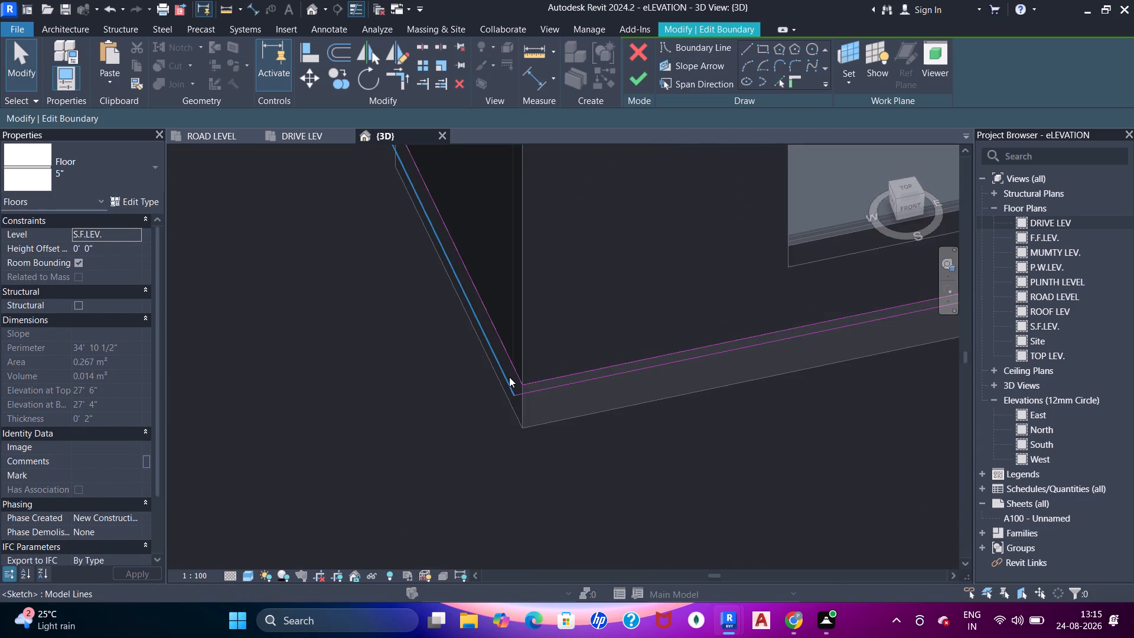
key("Delete")
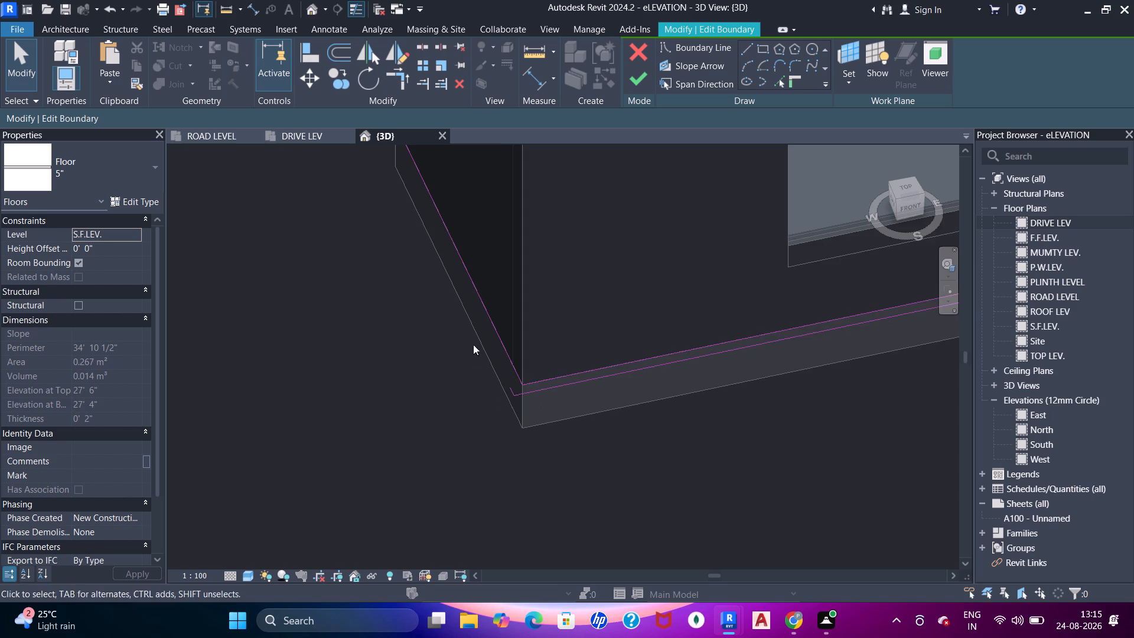
Extend the short stub at the front corner to meet the side strip's back end line and finish the sketch.
middle_click_drag(468, 360, 475, 440)
key("Escape")
key("t")
key("r")
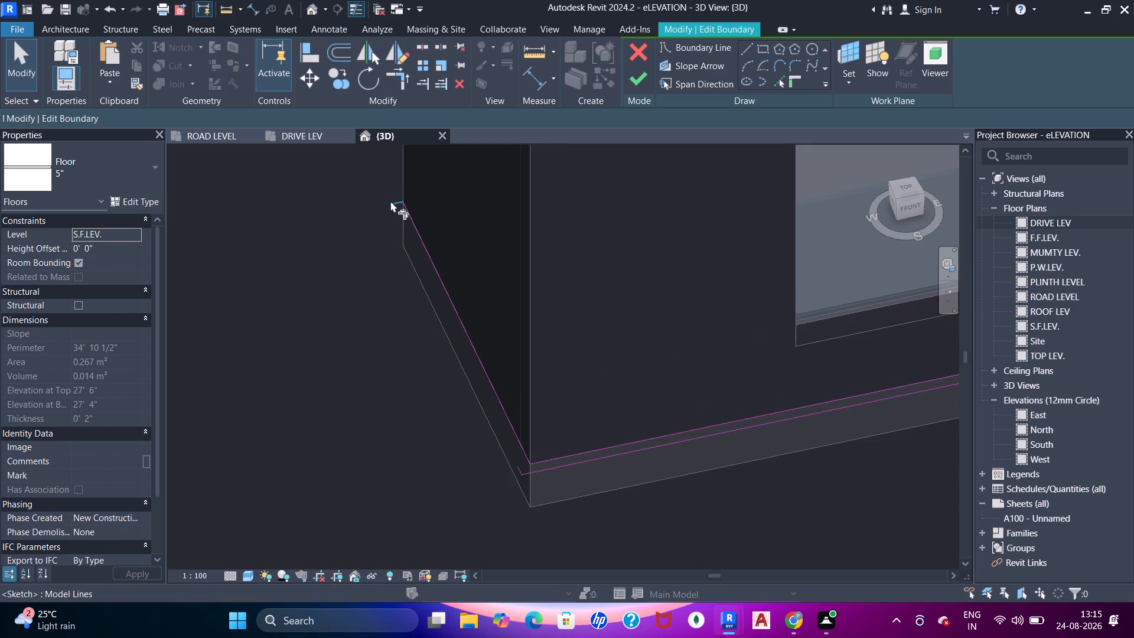
left_click(396, 205)
left_click(512, 471)
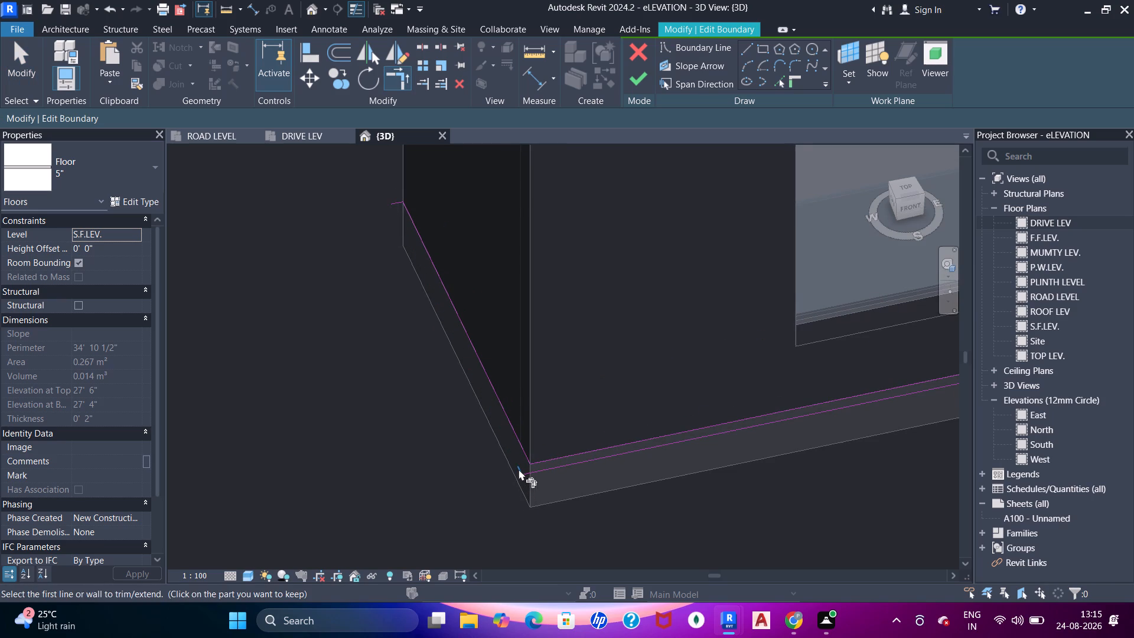
left_click(519, 469)
key("Escape")
key("Escape")
key("t")
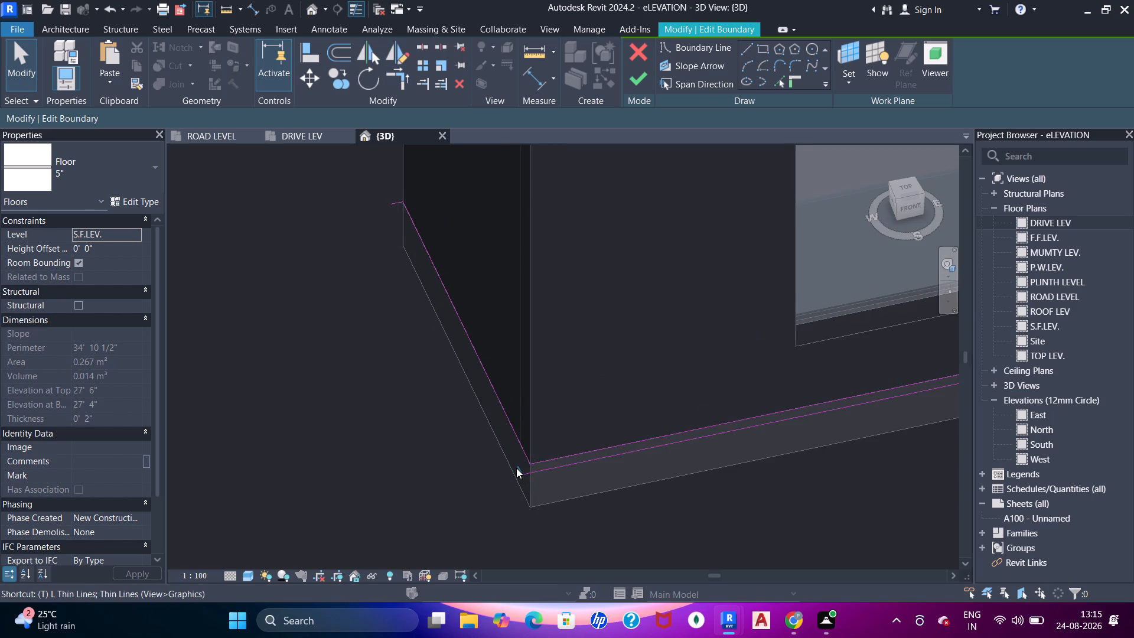
key("t")
key("r")
key("Escape")
key("Escape")
key("t")
key("r")
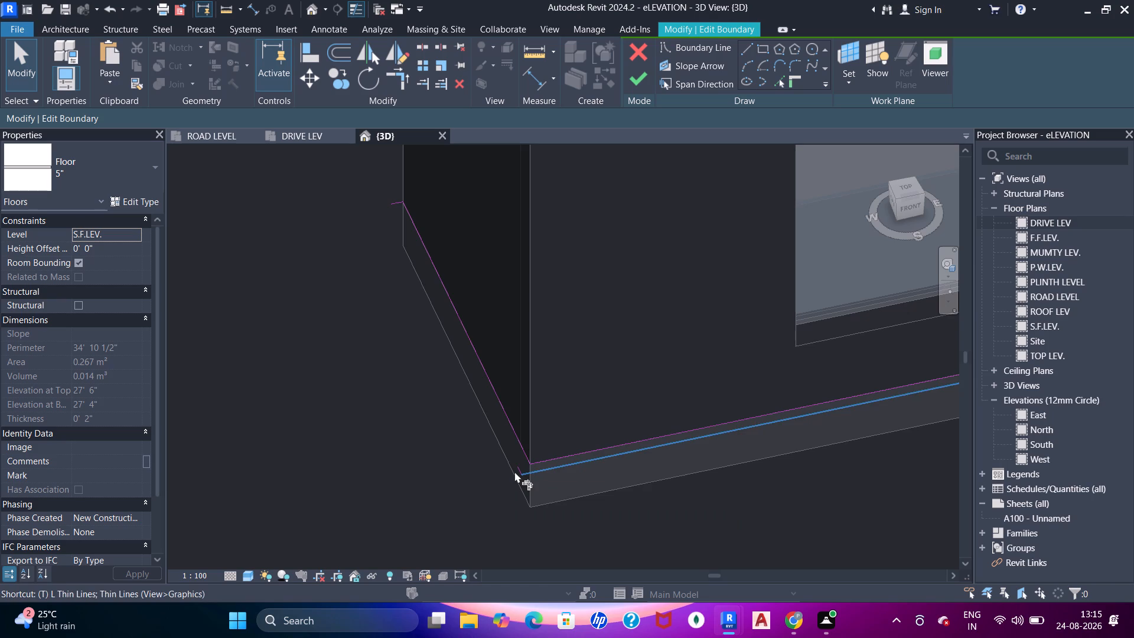
left_click(521, 467)
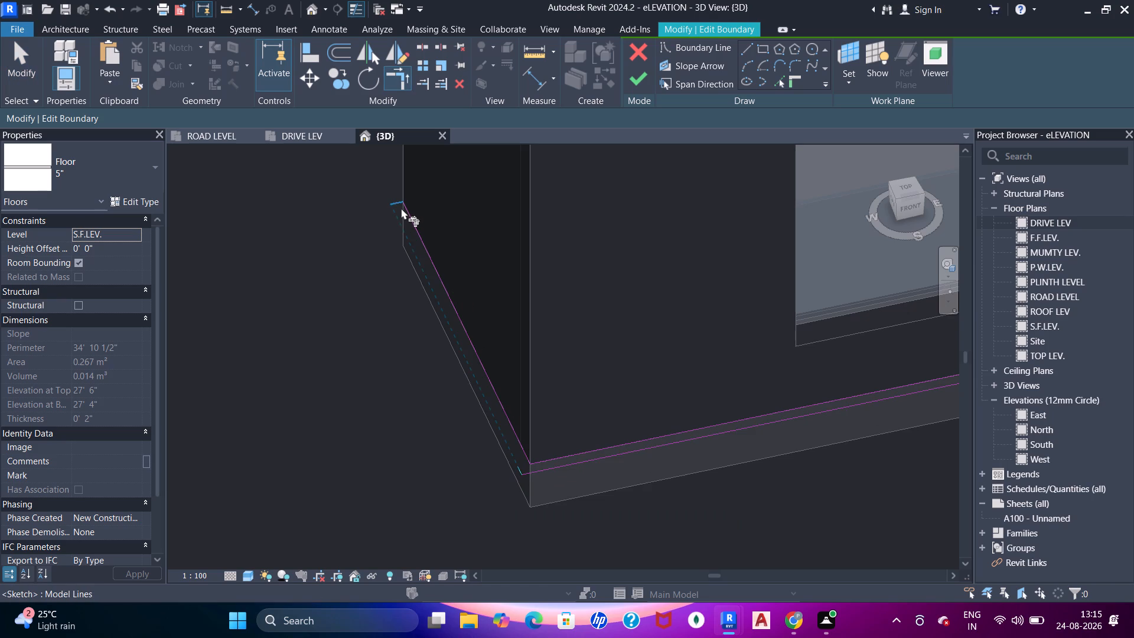
left_click(401, 208)
left_click(641, 78)
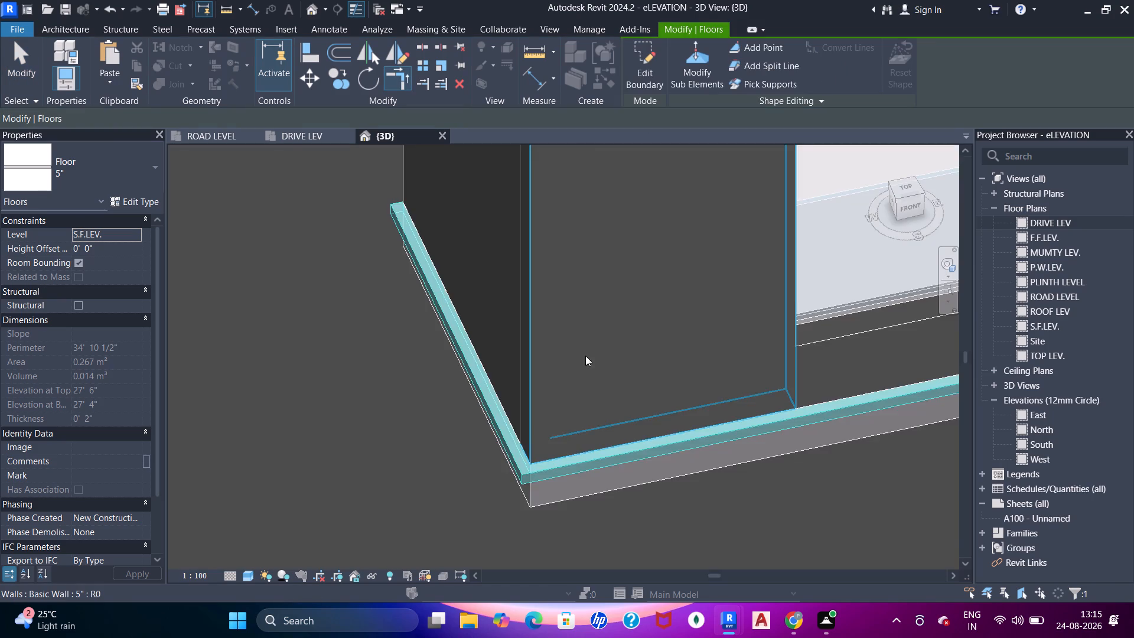
Copy the L-shaped flange floor downward from its lower outer corner towards the slab's bottom corner.
scroll(581, 349, "down", 13)
middle_click_drag(690, 414, 752, 228, "shift")
scroll(671, 297, "up", 4)
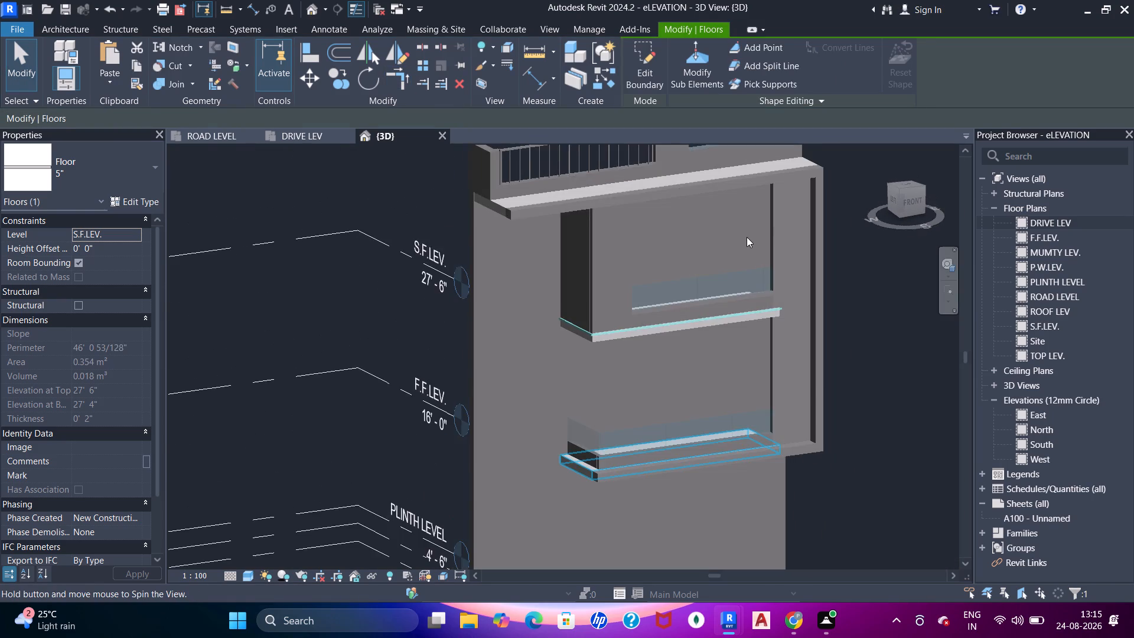
scroll(747, 237, "up", 1)
middle_click_drag(670, 297, 666, 422, "shift")
scroll(582, 410, "up", 6)
key("Escape")
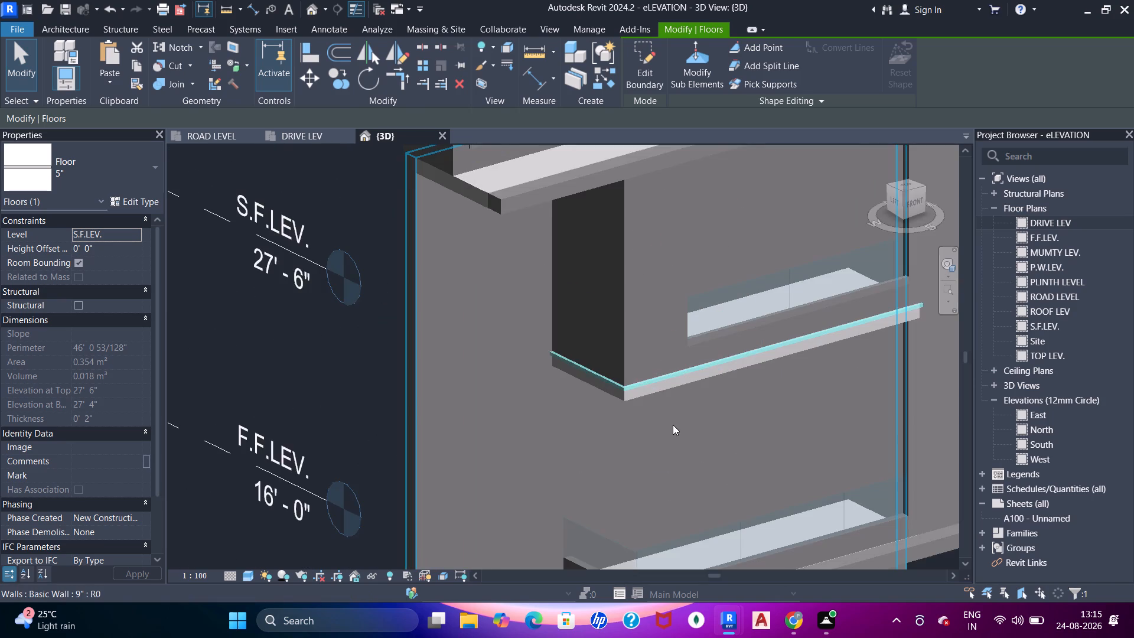
middle_click_drag(629, 418, 595, 401)
scroll(592, 398, "up", 11)
key("Escape")
middle_click_drag(619, 366, 586, 414)
left_click(610, 334)
scroll(610, 355, "up", 2)
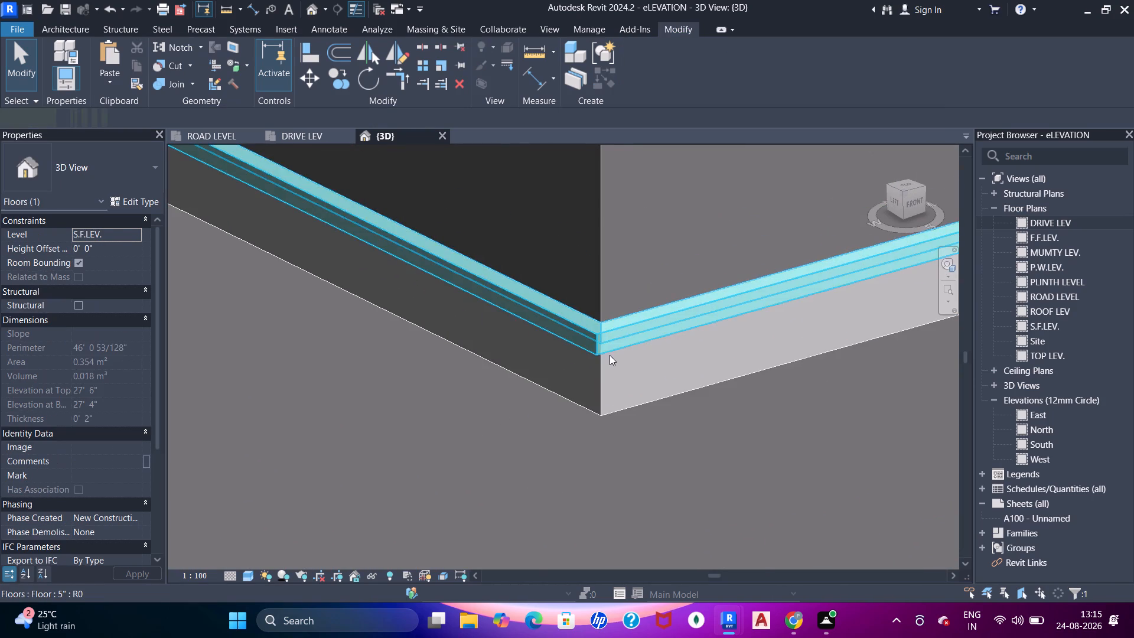
scroll(610, 355, "up", 2)
left_click(351, 75)
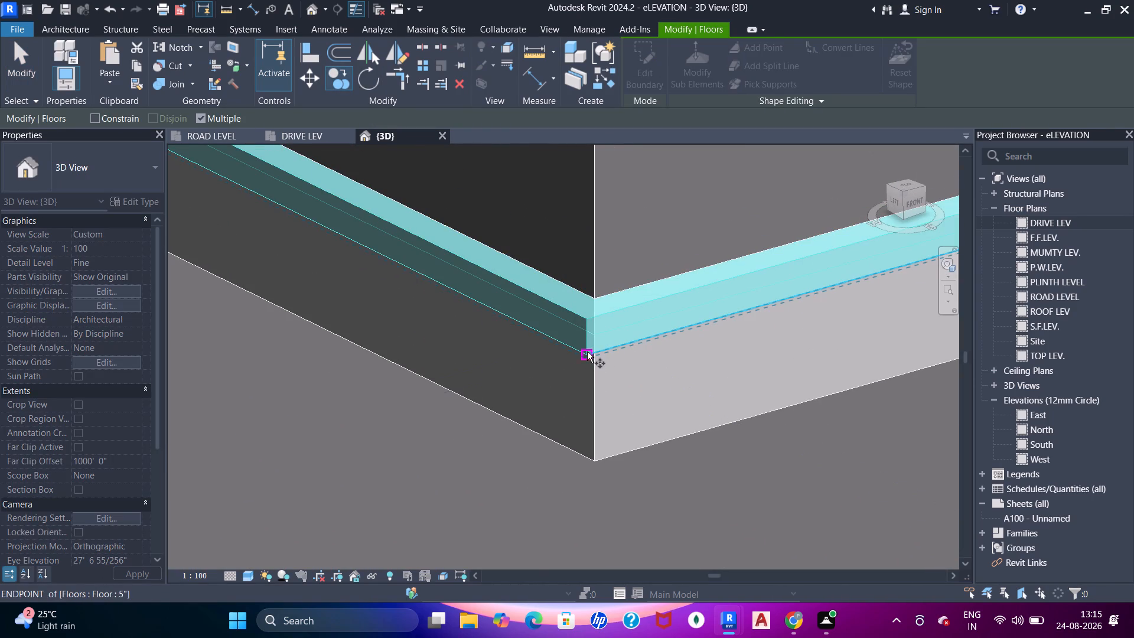
left_click(589, 354)
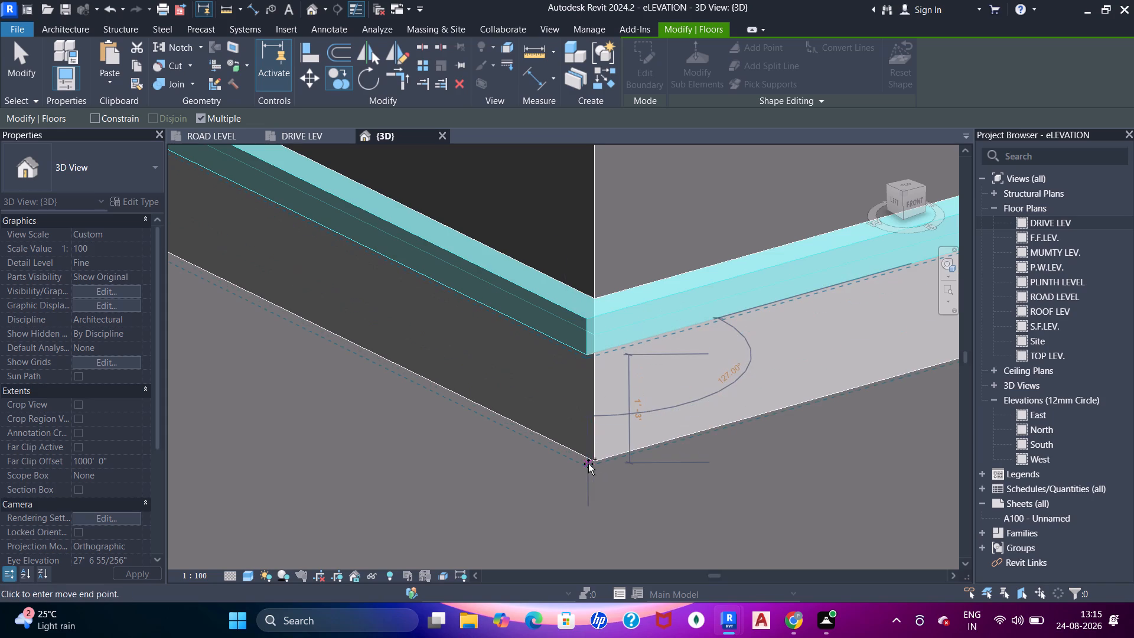
left_click(588, 464)
scroll(619, 448, "down", 12)
middle_click_drag(632, 470, 632, 424, "shift")
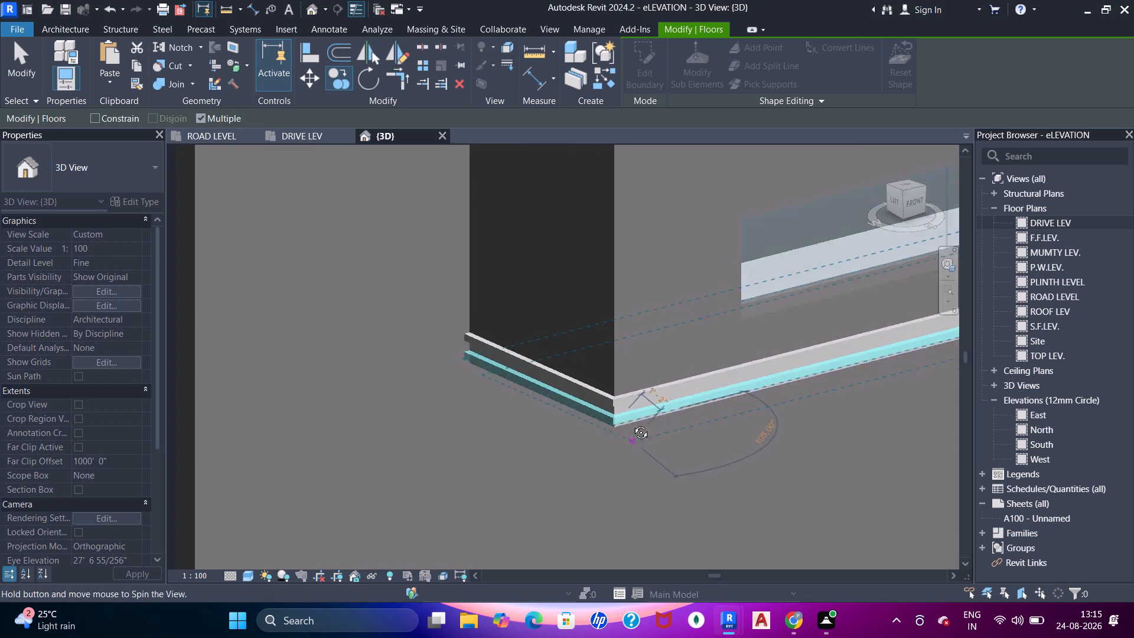
middle_click_drag(632, 424, 633, 334, "shift")
scroll(628, 262, "up", 5)
middle_click_drag(628, 287, 631, 380, "shift")
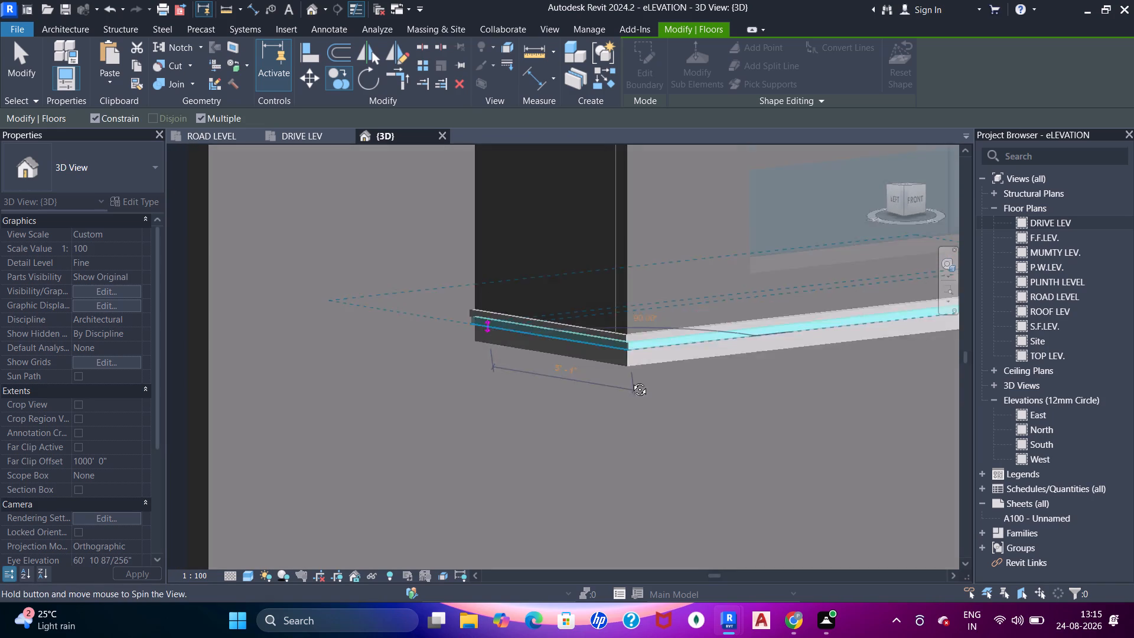
middle_click_drag(631, 380, 628, 382, "shift")
scroll(628, 382, "up", 5)
key("Escape")
middle_click_drag(625, 420, 634, 338)
key("Escape")
Align the copied flange floor vertically to the slab's bottom edge.
middle_click_drag(632, 377, 631, 374)
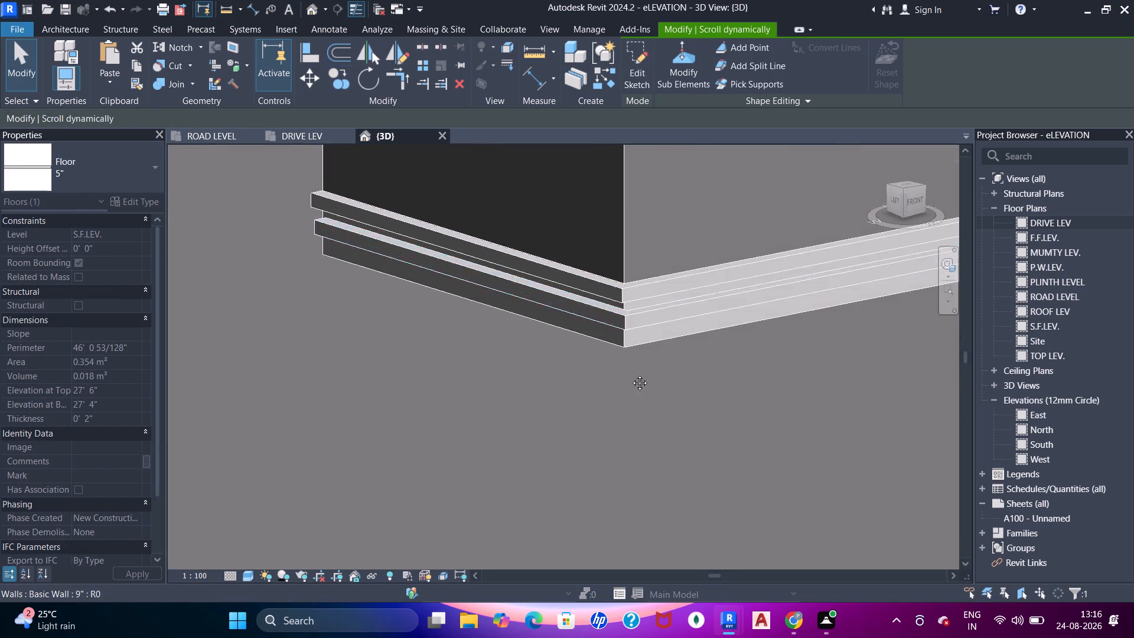
middle_click_drag(631, 374, 634, 347)
middle_click_drag(643, 255, 627, 411)
middle_click_drag(625, 382, 625, 343, "shift")
scroll(627, 366, "up", 2)
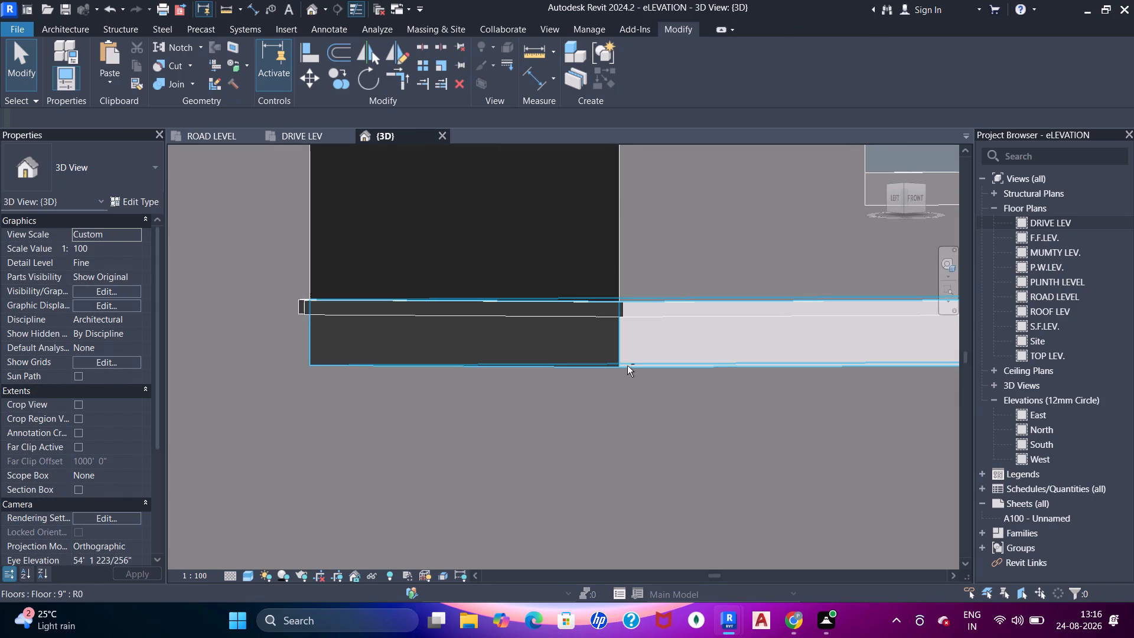
middle_click_drag(627, 366, 617, 440, "shift")
middle_click_drag(594, 464, 646, 360)
scroll(644, 363, "up", 3)
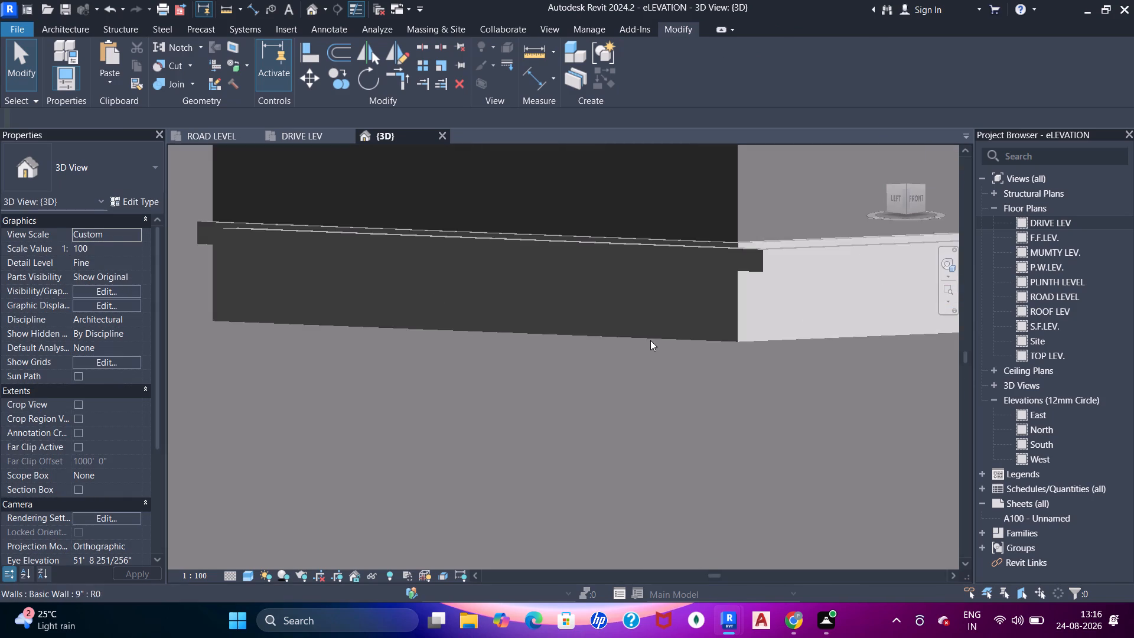
middle_click_drag(694, 323, 685, 350, "shift")
left_click(682, 383)
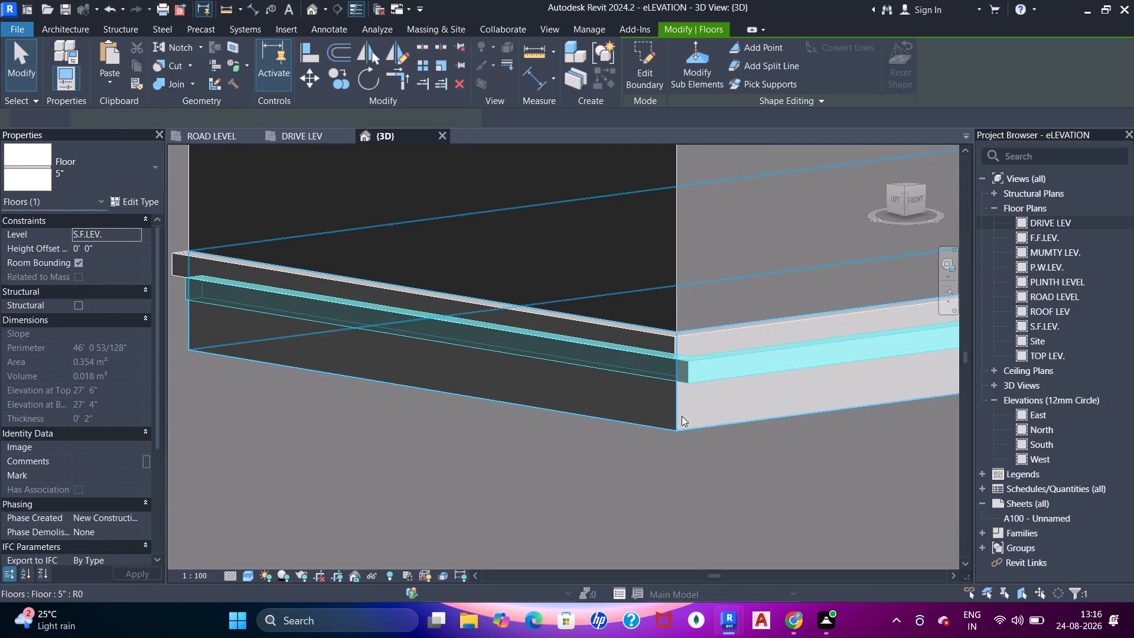
key("a")
key("a")
type("aa")
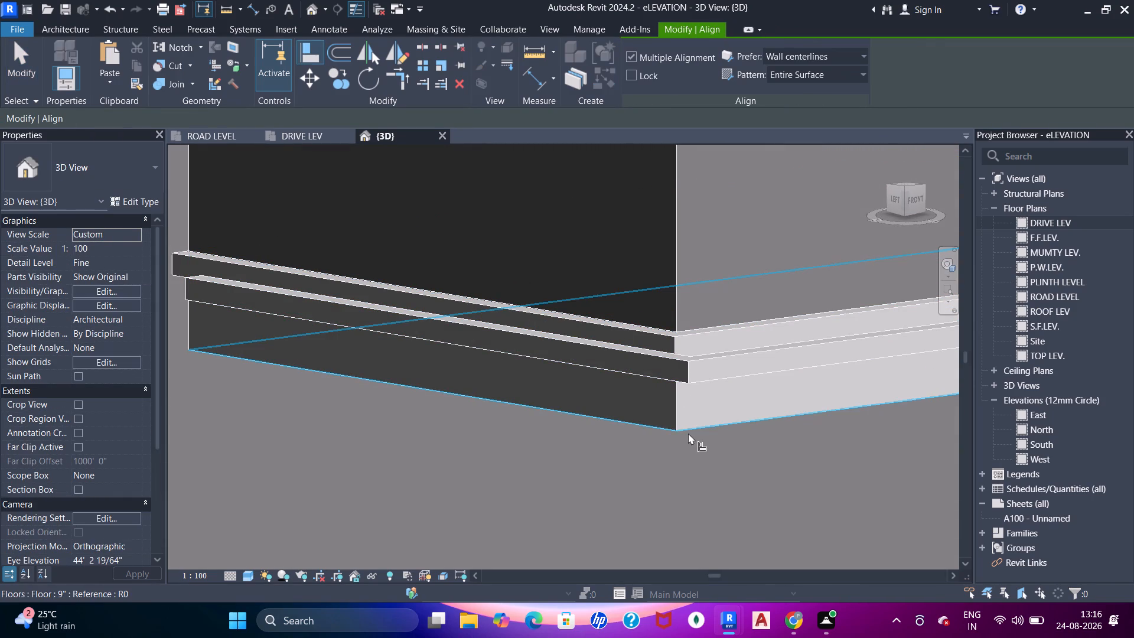
left_click(688, 433)
key("Escape")
key("Escape")
key("a")
key("a")
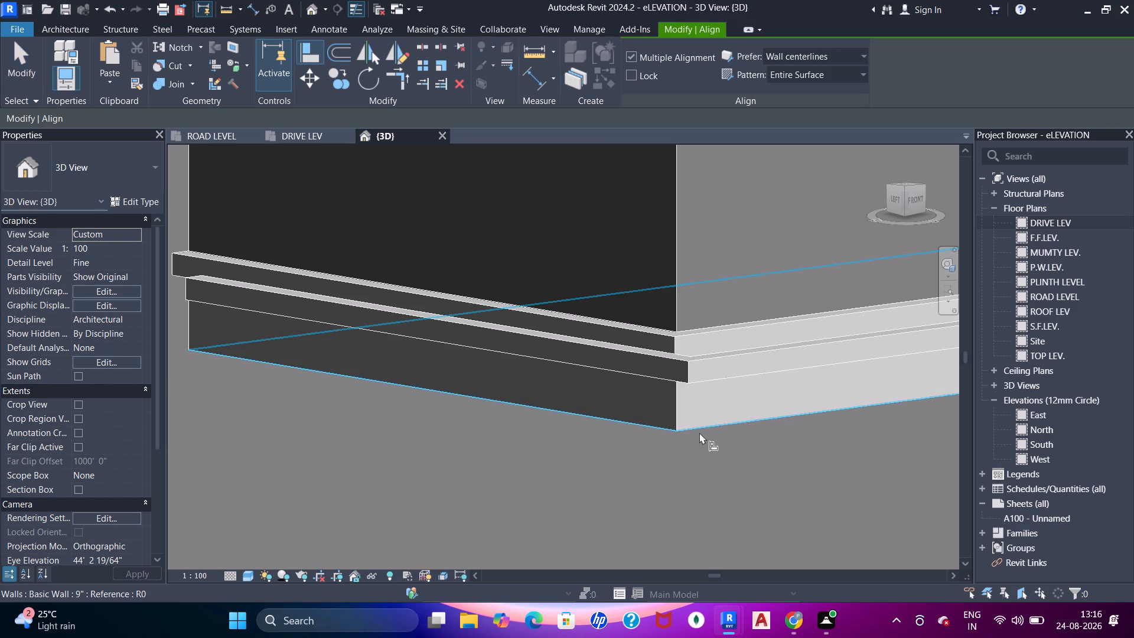
left_click(698, 432)
left_click(682, 385)
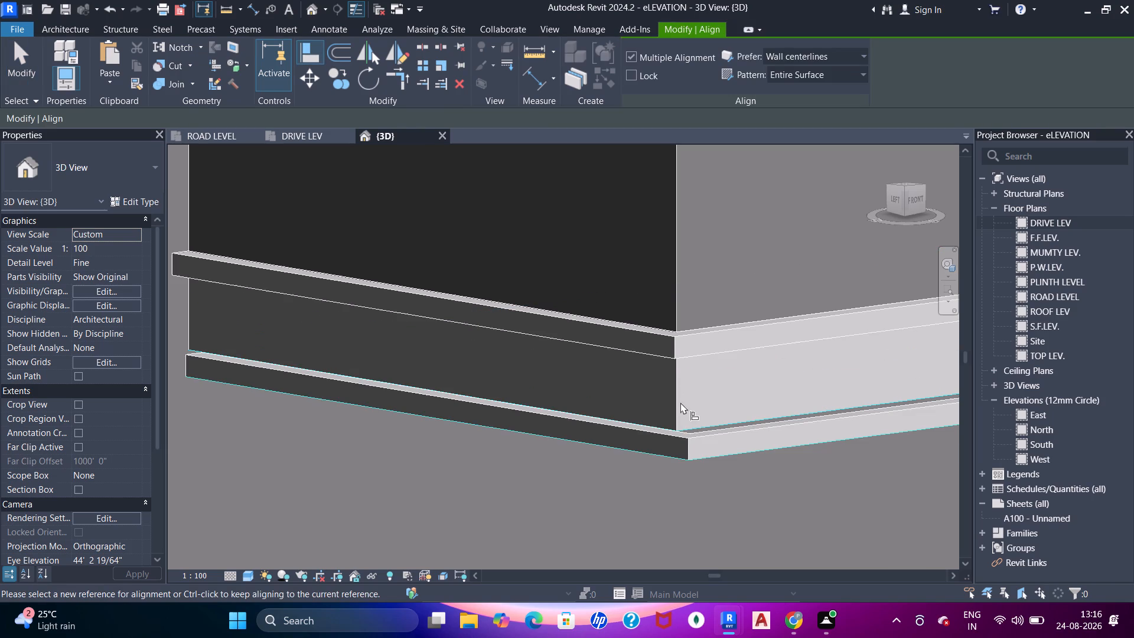
Align the copied flange floor's side face to the slab's side face.
scroll(673, 398, "down", 5)
scroll(633, 392, "up", 6)
left_click(601, 499)
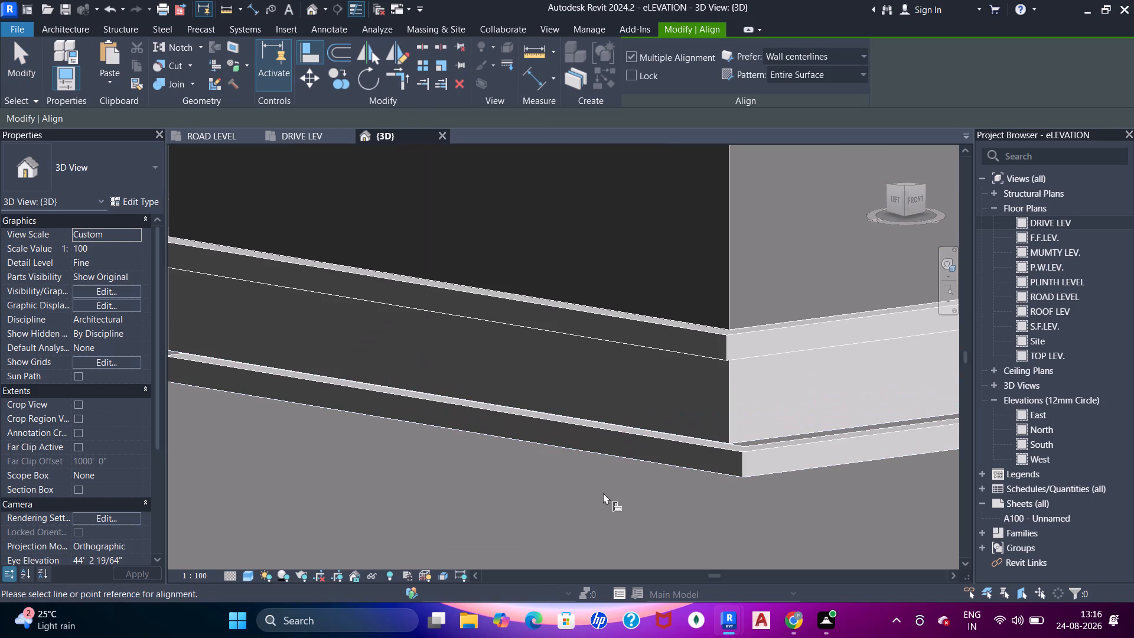
left_click(635, 408)
left_click(659, 428)
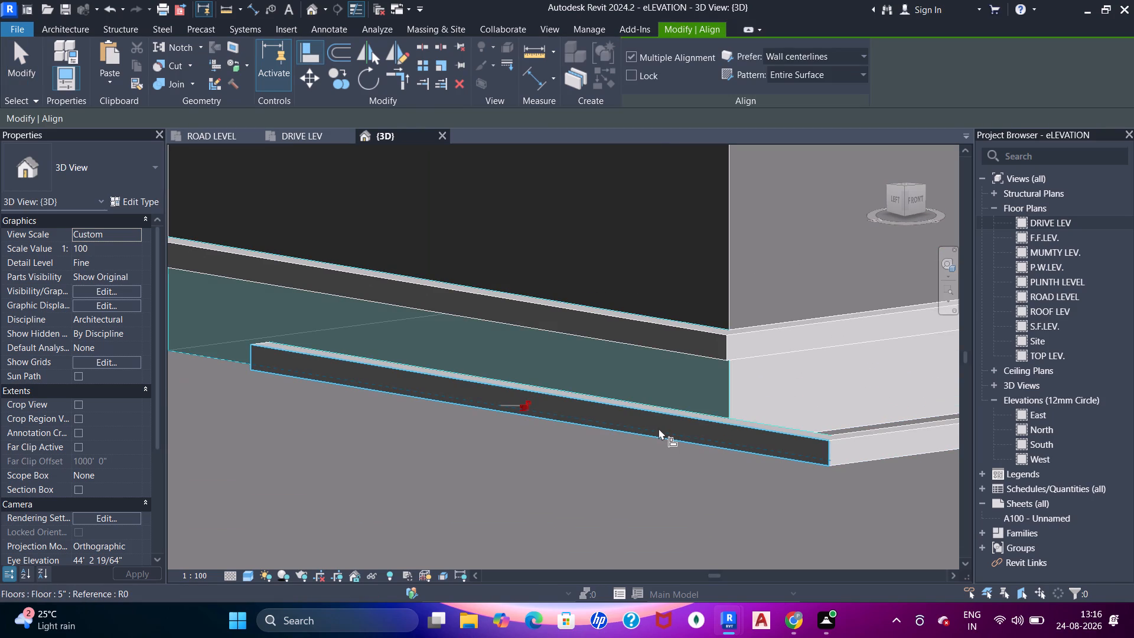
Align the back end face of the copied lower flange floor to the upper flange's end face.
scroll(659, 428, "down", 5)
left_click(351, 442)
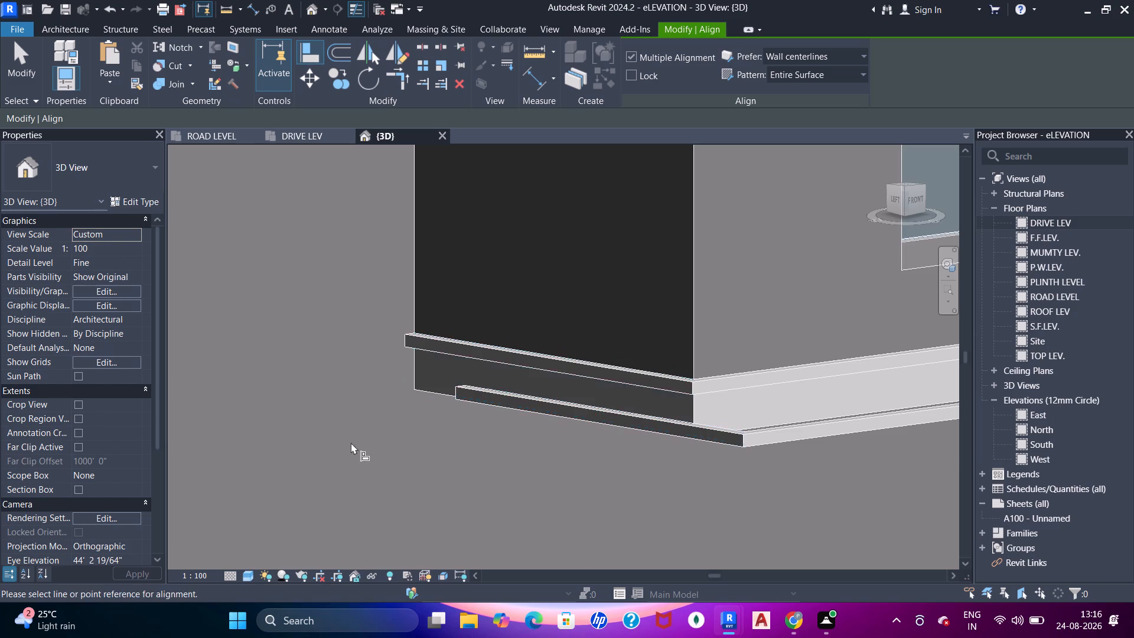
scroll(389, 323, "up", 4)
left_click(417, 351)
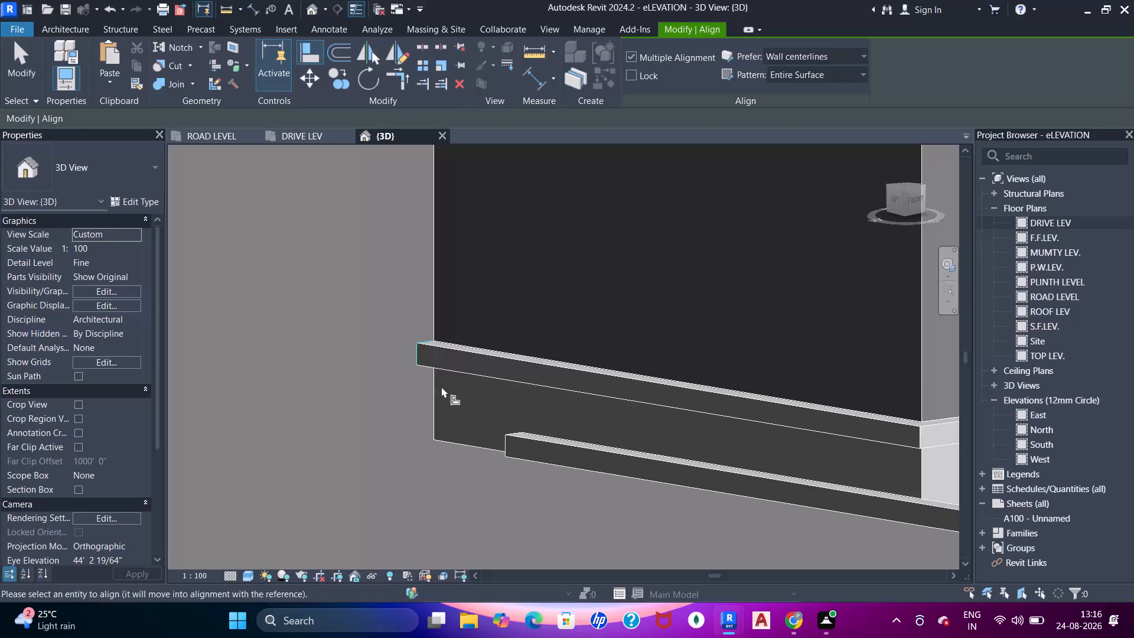
left_click(501, 441)
scroll(539, 427, "down", 9)
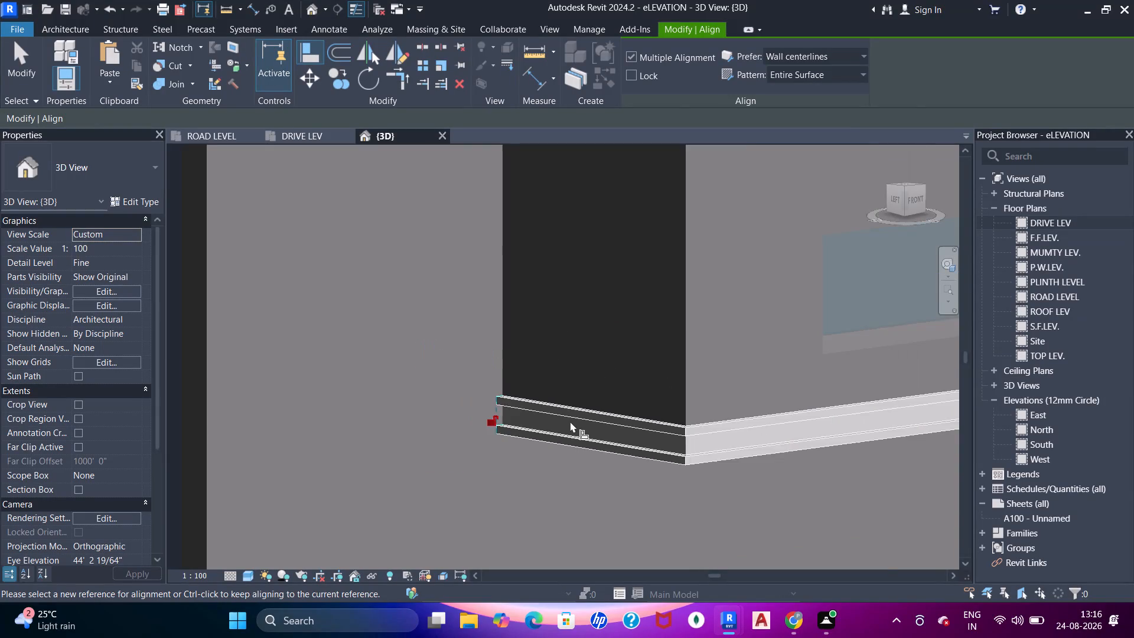
Examine the C-channel's top and bottom flanges around the slab, from the side corner to the far front end.
scroll(570, 421, "down", 4)
middle_click_drag(695, 446, 504, 398, "shift")
middle_click_drag(656, 416, 588, 438, "shift")
scroll(621, 430, "up", 4)
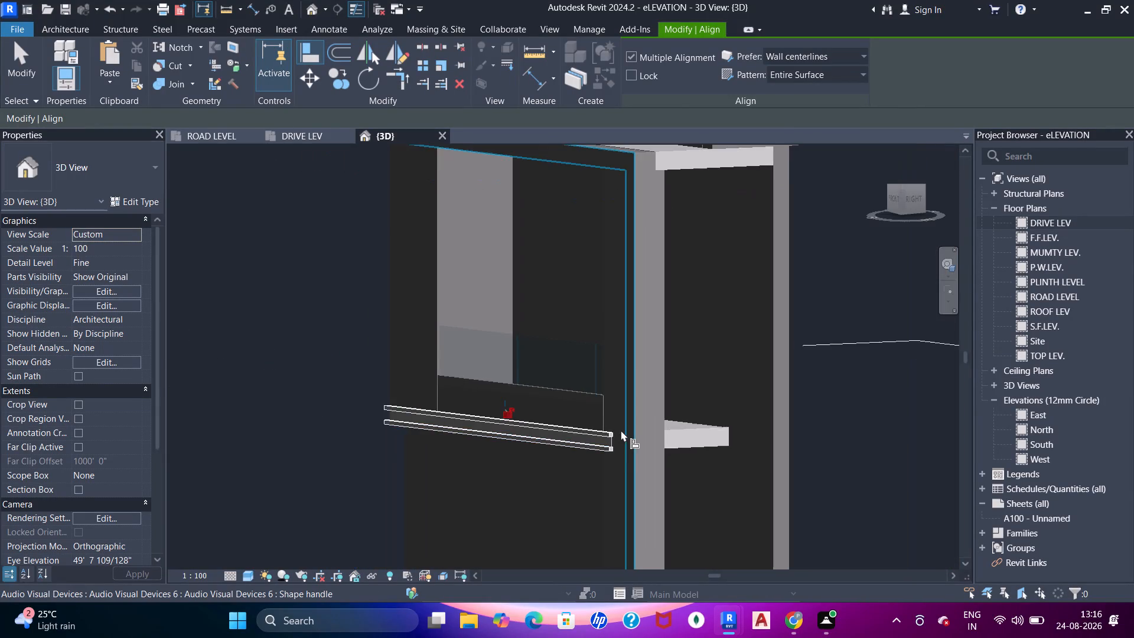
scroll(621, 430, "up", 1)
key("Escape")
middle_click_drag(588, 461, 601, 479)
key("Escape")
scroll(625, 489, "up", 6)
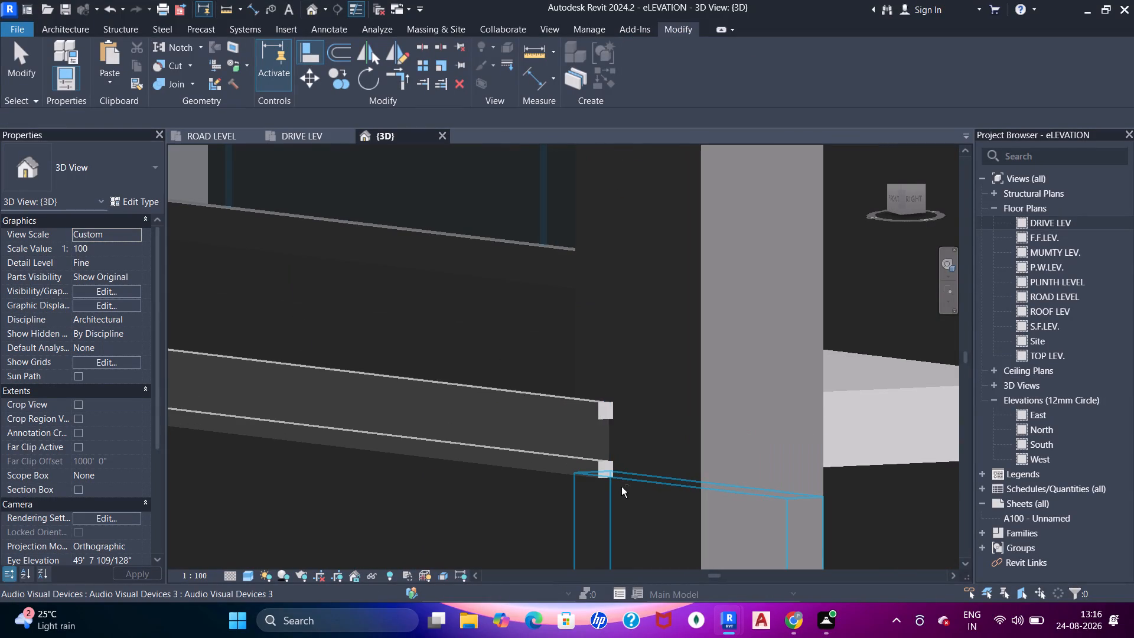
scroll(617, 474, "down", 12)
middle_click_drag(608, 450, 614, 471, "shift")
middle_click_drag(615, 471, 611, 375)
scroll(608, 391, "up", 6)
scroll(608, 391, "down", 6)
middle_click_drag(602, 383, 614, 429, "shift")
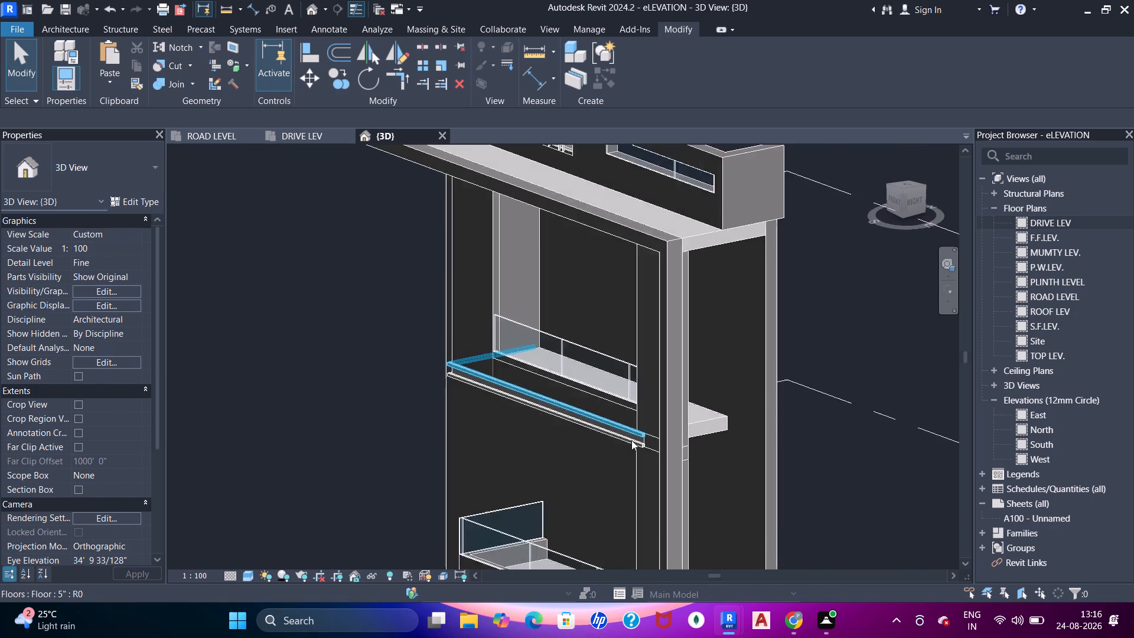
scroll(631, 440, "up", 6)
scroll(637, 473, "down", 6)
middle_click_drag(631, 474, 763, 457, "shift")
middle_click_drag(759, 416, 549, 416)
middle_click_drag(563, 411, 585, 421, "shift")
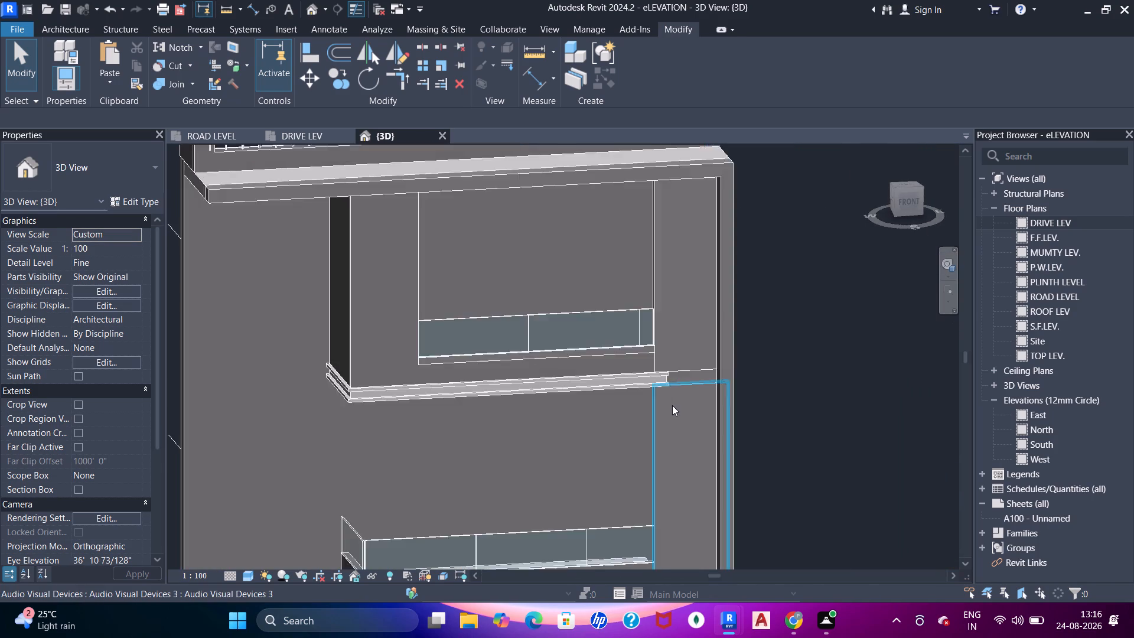
scroll(672, 405, "up", 4)
middle_click_drag(434, 404, 582, 402)
scroll(490, 399, "down", 4)
middle_click_drag(487, 421, 503, 374, "shift")
Compare the M.S. pipes between the C-channel and first-floor slab in the DRIVE LEV elevation drawing and rendering with the 3D model.
left_click(295, 139)
scroll(556, 375, "down", 3)
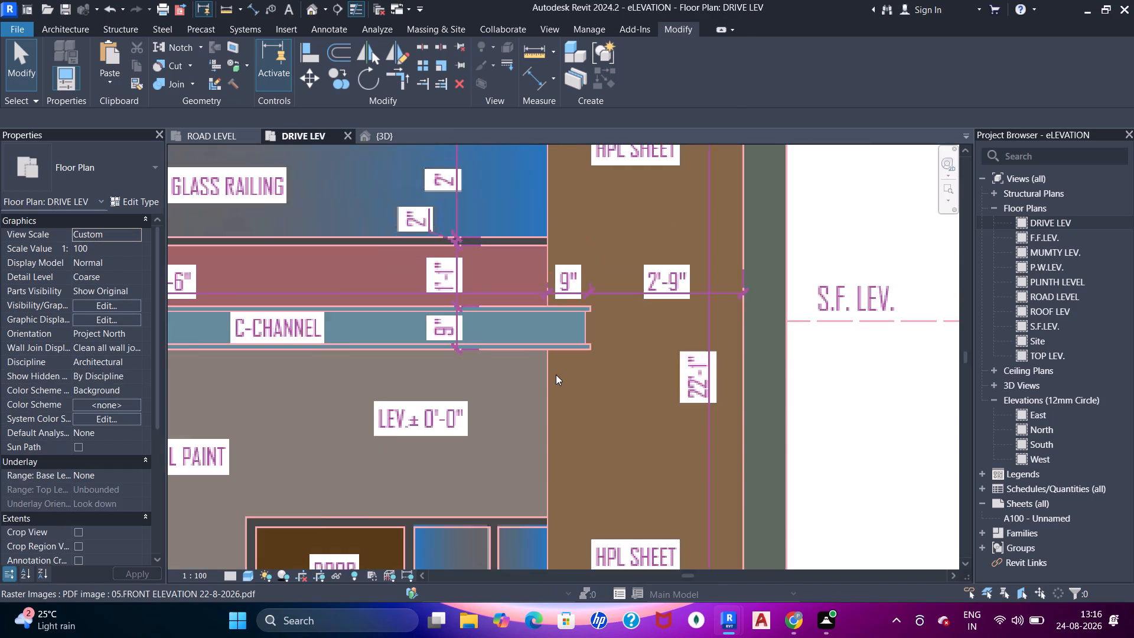
scroll(556, 375, "down", 6)
middle_click_drag(409, 392, 539, 315)
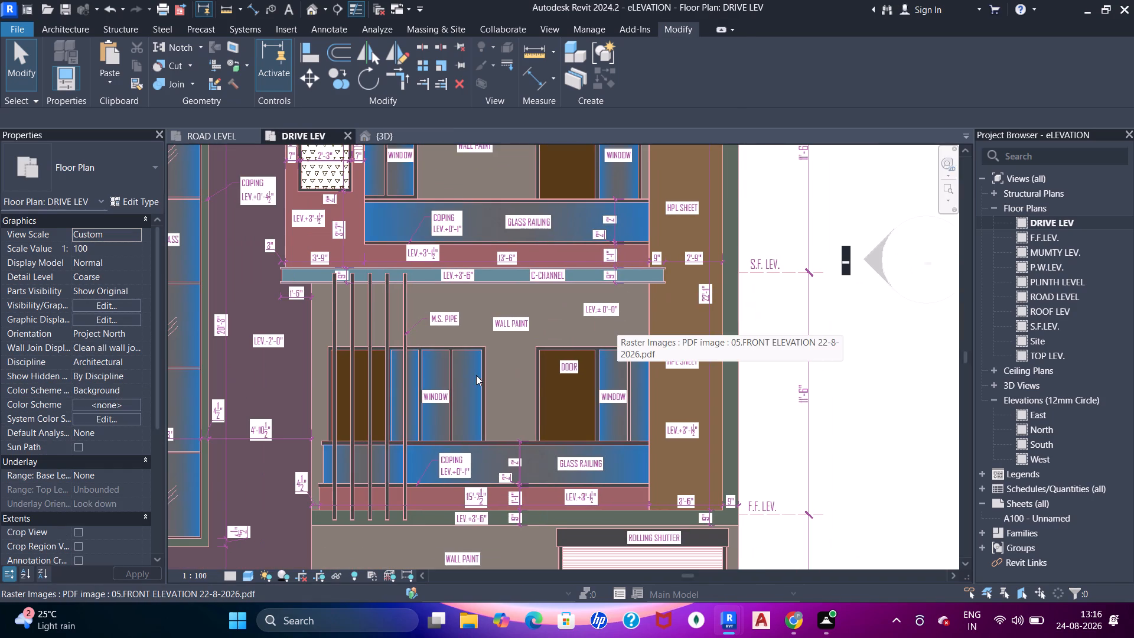
middle_click_drag(467, 375, 541, 370)
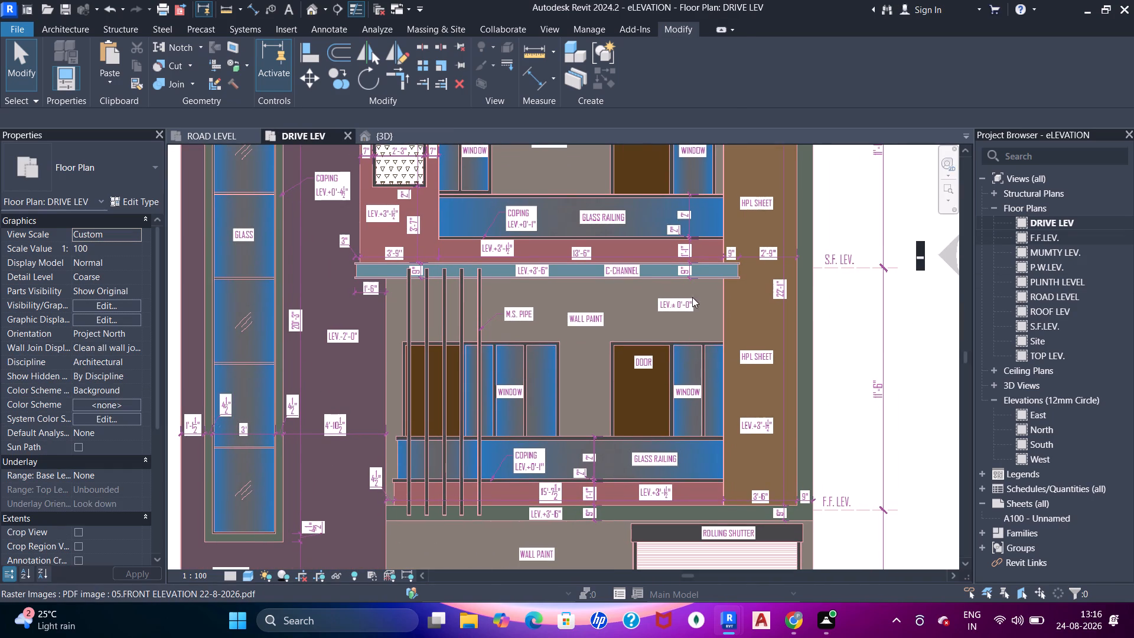
left_click(382, 134)
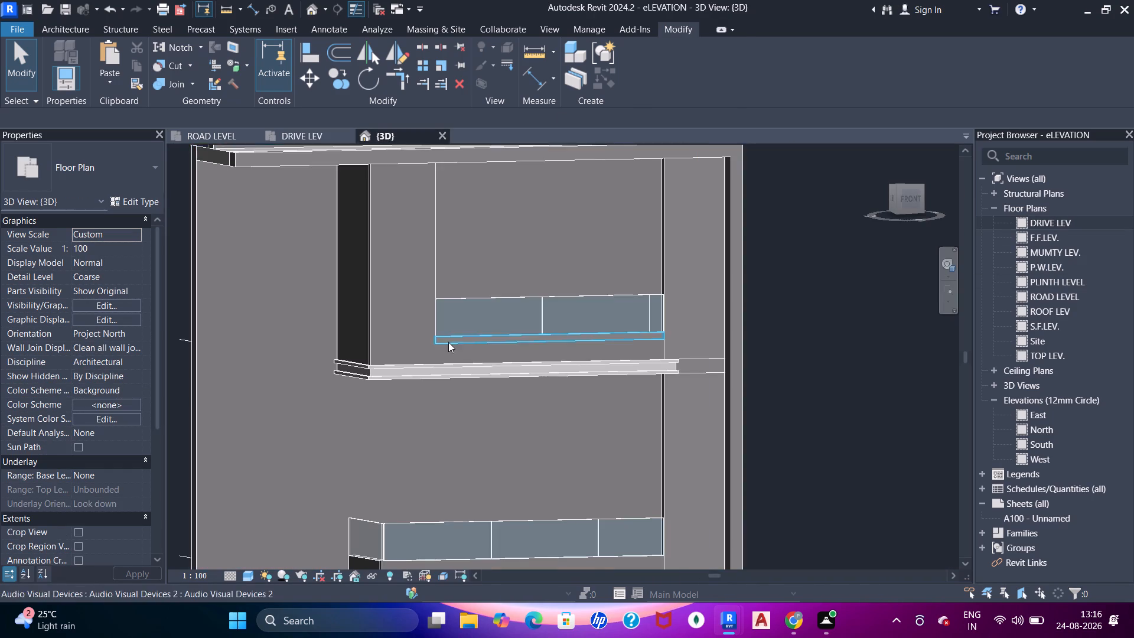
scroll(448, 342, "down", 2)
middle_click_drag(451, 395, 498, 295)
scroll(463, 428, "up", 8)
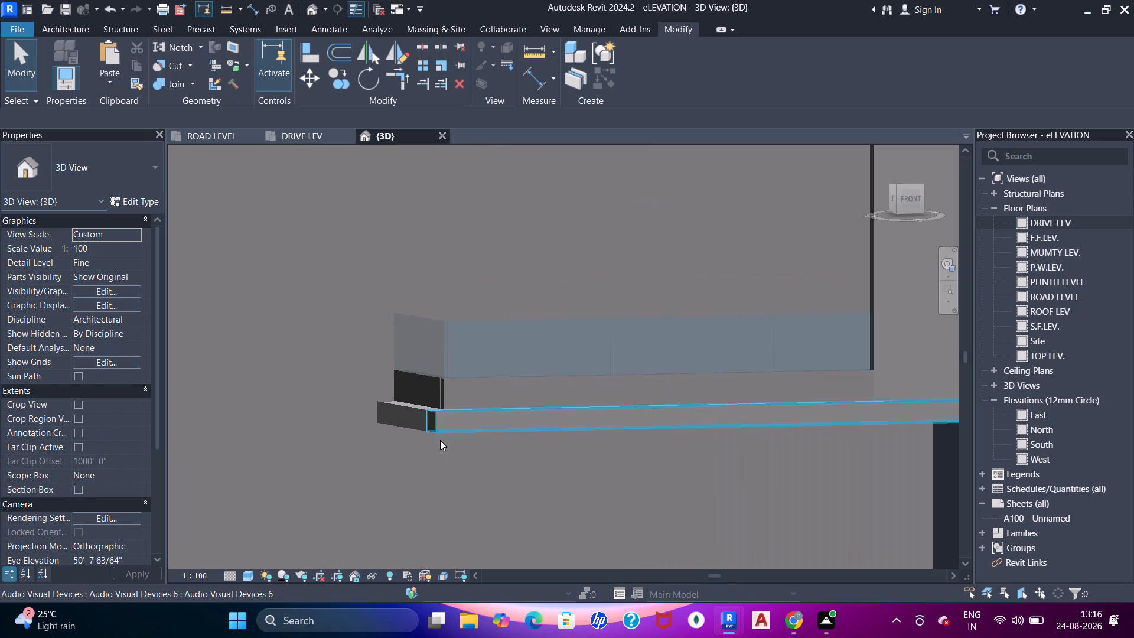
scroll(440, 440, "up", 4)
scroll(569, 354, "down", 7)
middle_click_drag(569, 341, 559, 461, "shift")
middle_click_drag(673, 412, 646, 447)
middle_click_drag(593, 382, 595, 398)
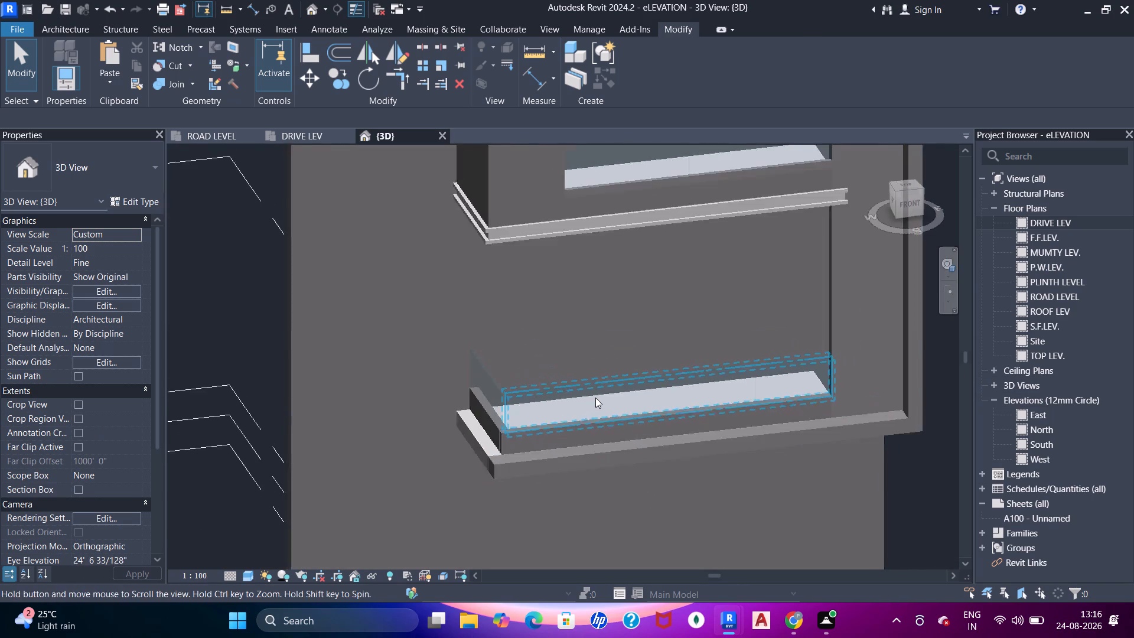
left_click(315, 134)
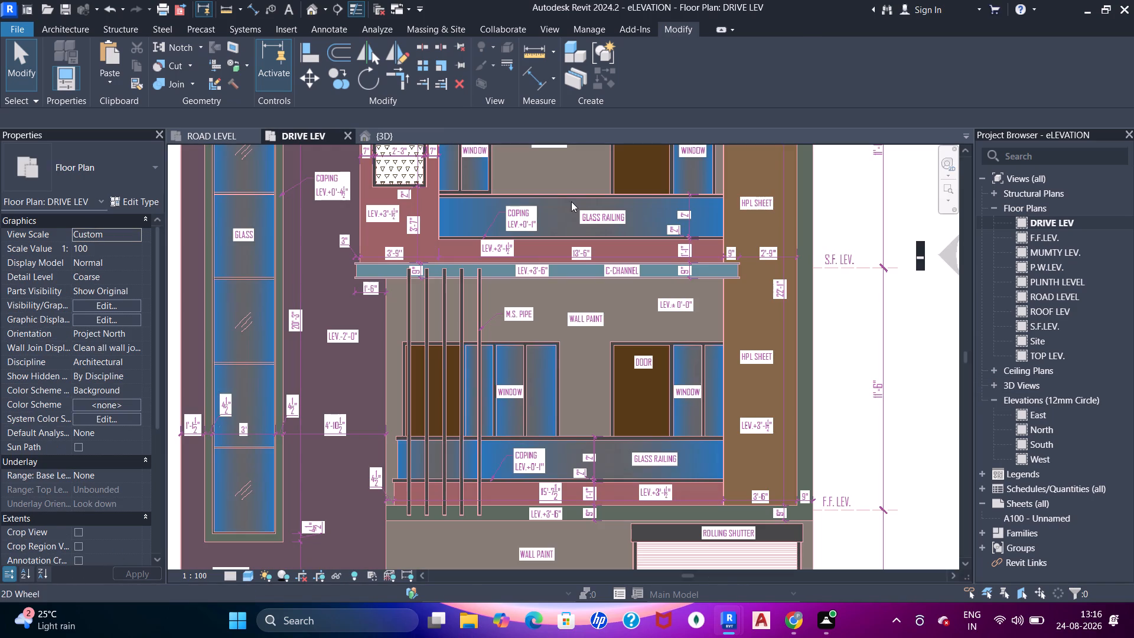
scroll(313, 284, "down", 3)
middle_click_drag(320, 300, 703, 295)
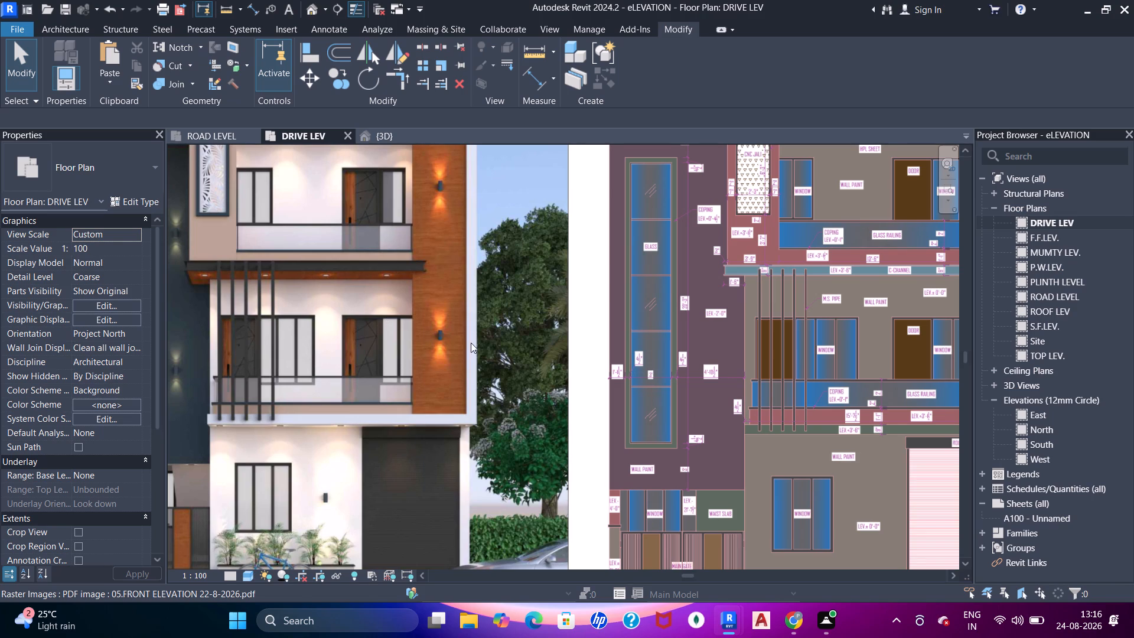
middle_click_drag(566, 340, 191, 390)
scroll(392, 379, "up", 4)
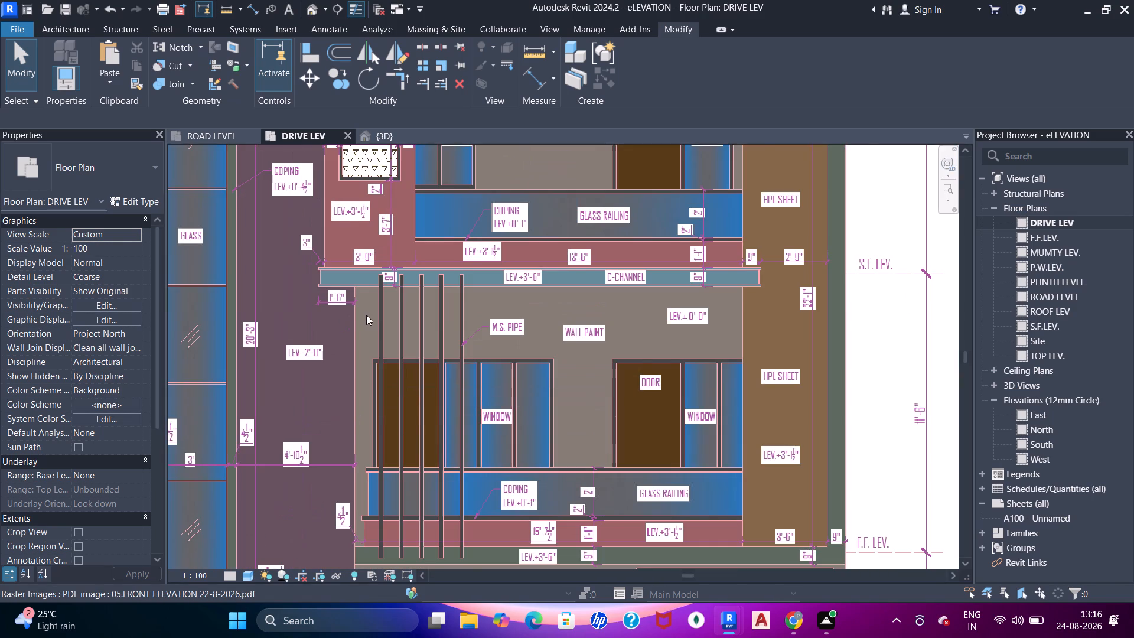
middle_click_drag(364, 324, 419, 276)
Start an in-place Audio Visual Devices extrusion in 3D, using the bottom flange floor's front face as its work plane.
left_click(383, 143)
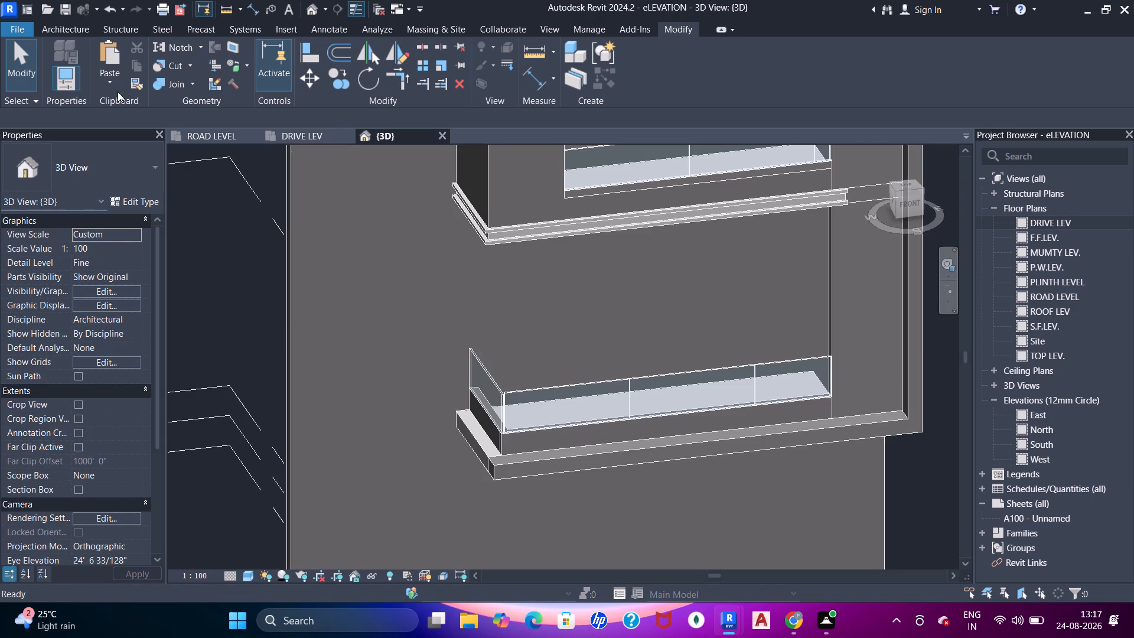
left_click(69, 34)
left_click(172, 87)
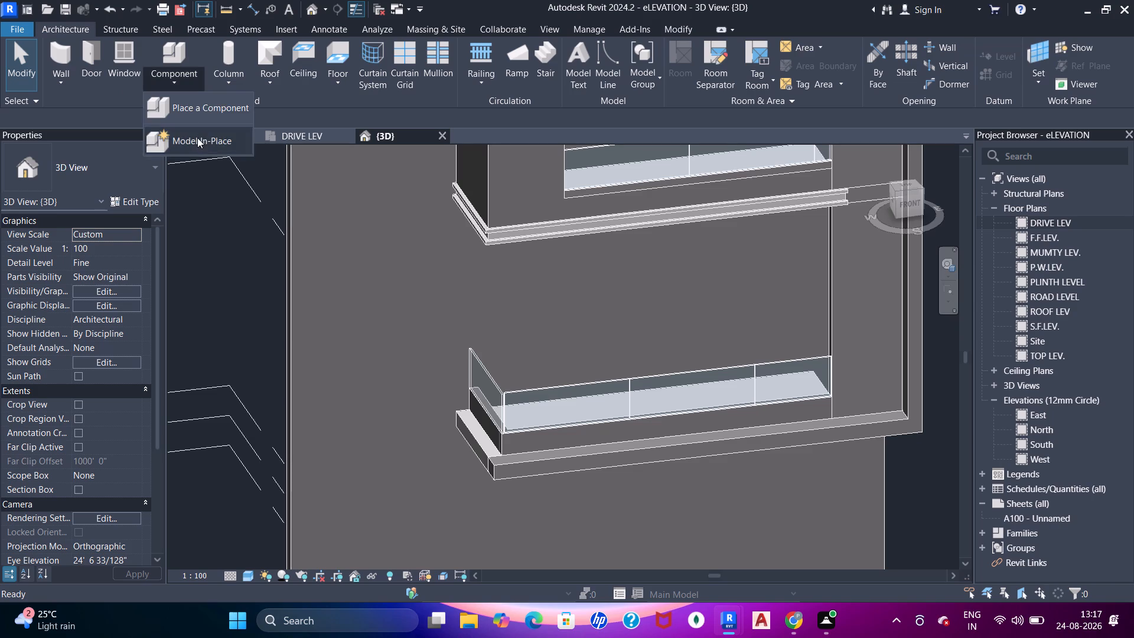
left_click(194, 138)
left_click(586, 475)
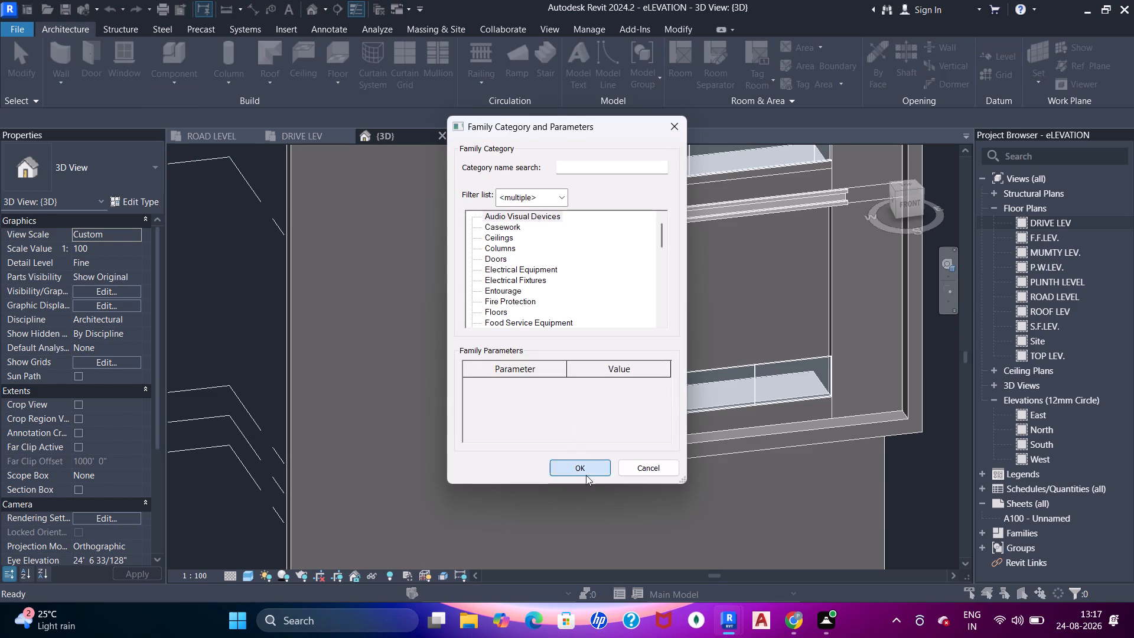
left_click(581, 337)
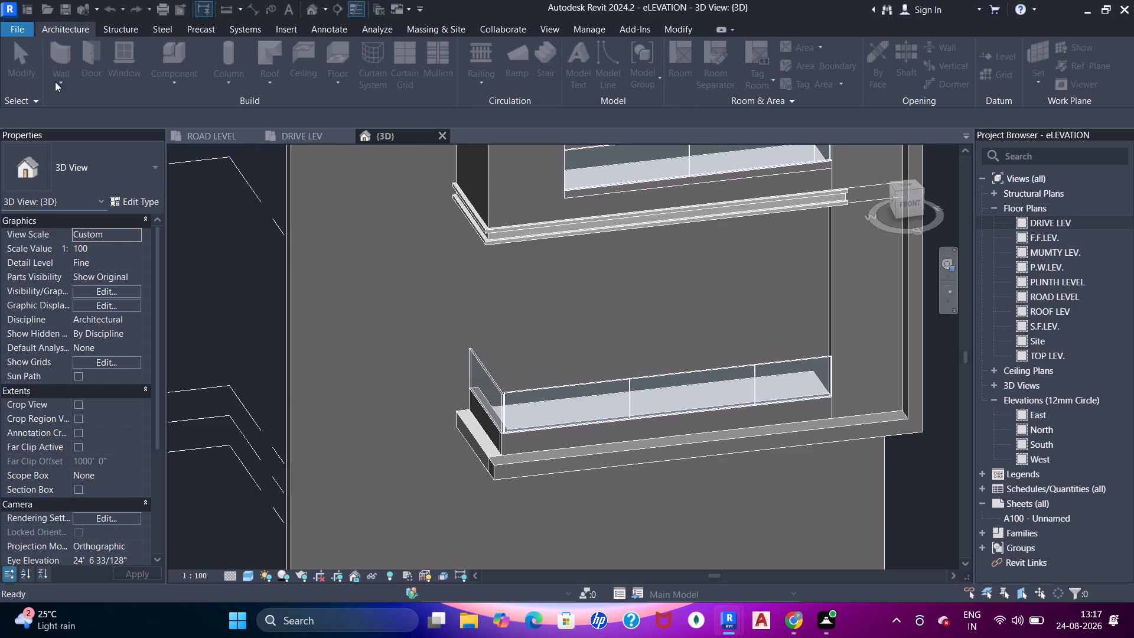
left_click(118, 64)
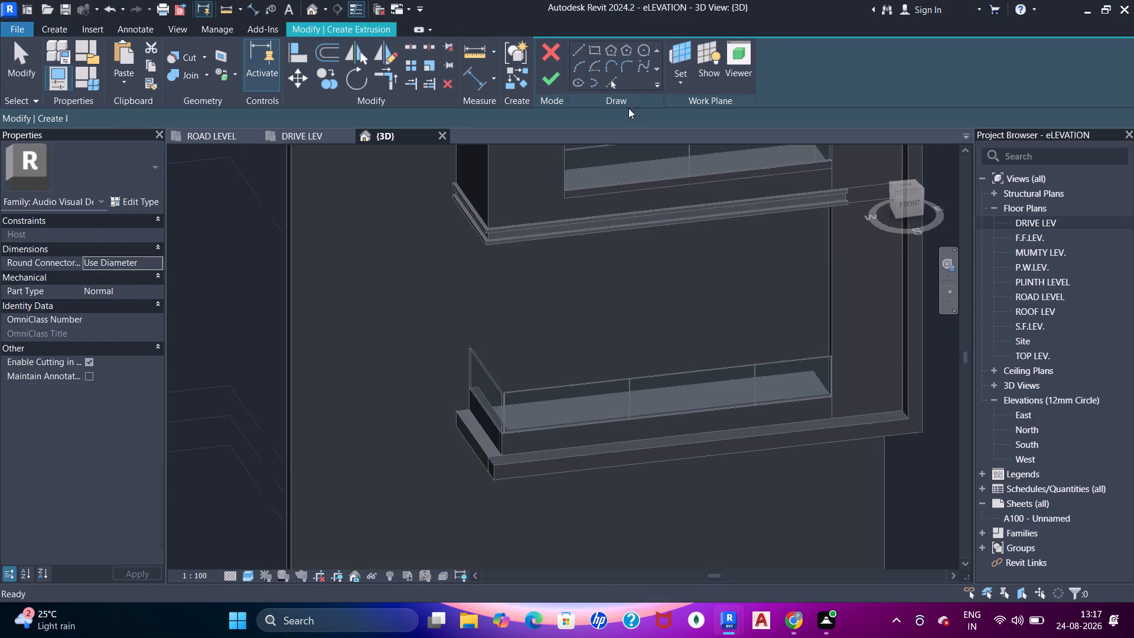
left_click(682, 82)
left_click(689, 130)
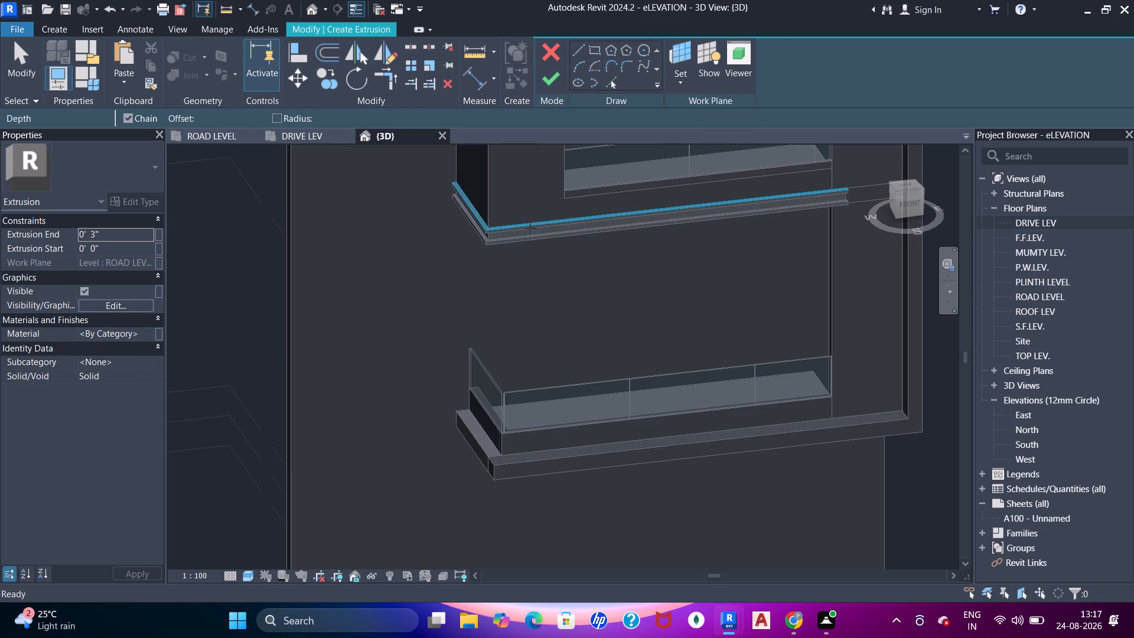
scroll(519, 244, "up", 5)
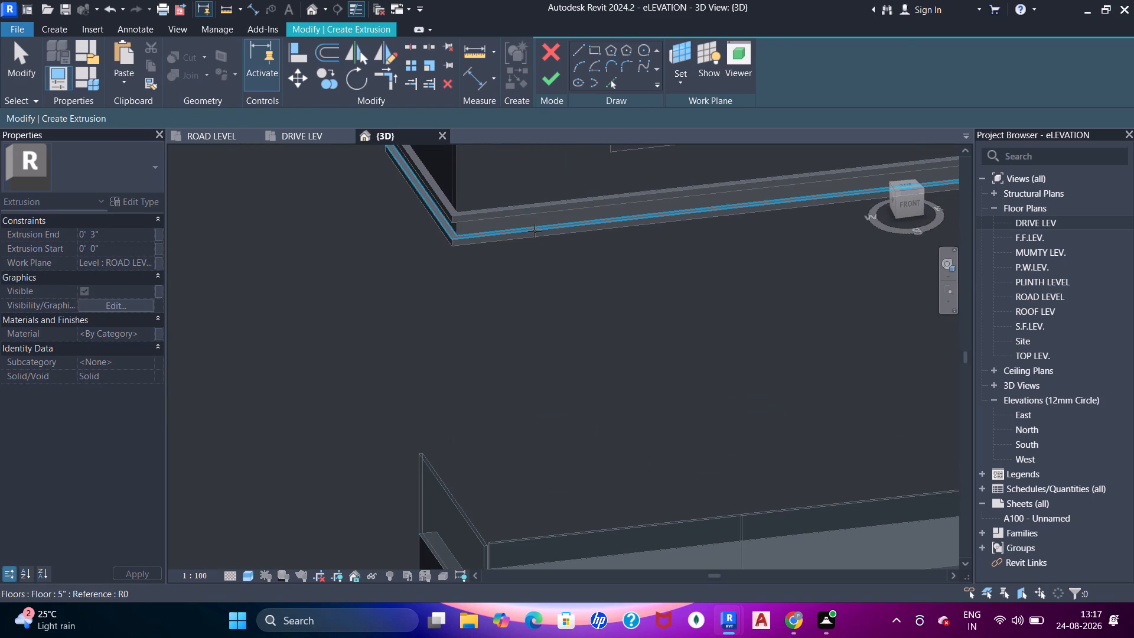
scroll(516, 230, "up", 11)
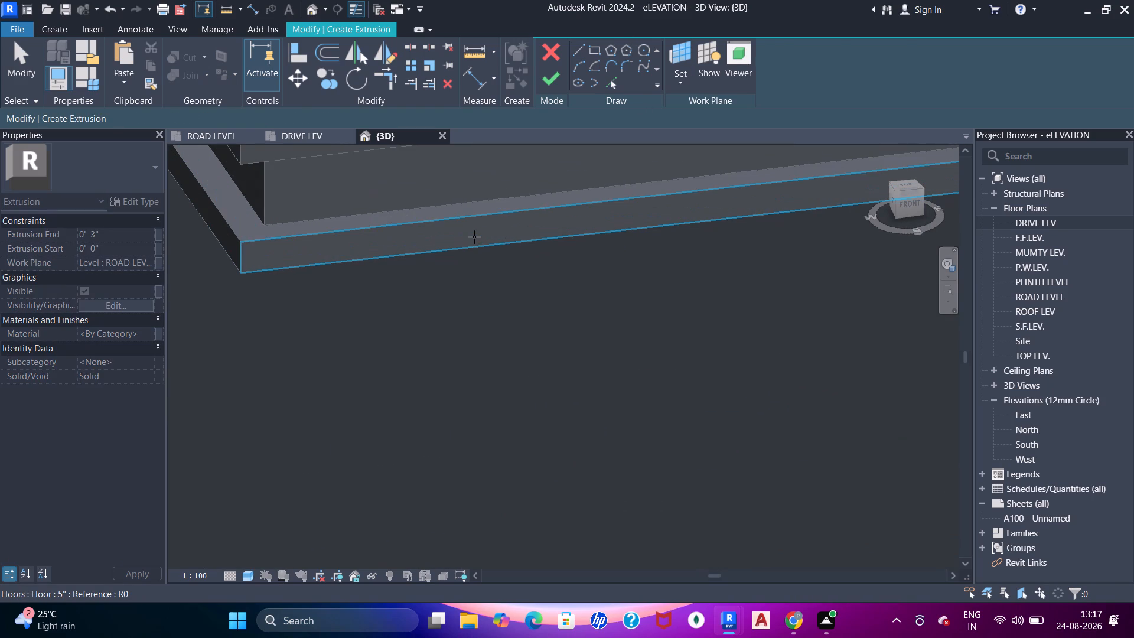
left_click(474, 237)
Sketch a tall, narrow rectangle for an M.S. pipe from the bottom flange's front face down to the first-floor slab edge.
left_click(594, 53)
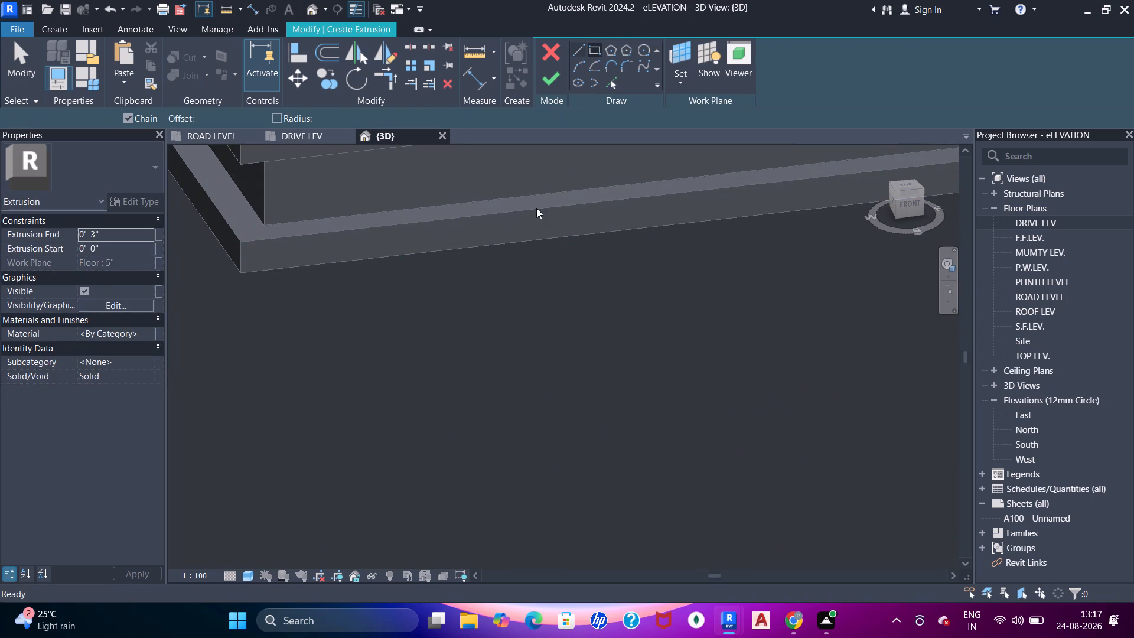
left_click(540, 213)
scroll(575, 255, "down", 11)
middle_click_drag(595, 405, 556, 190)
middle_click_drag(589, 376, 539, 226)
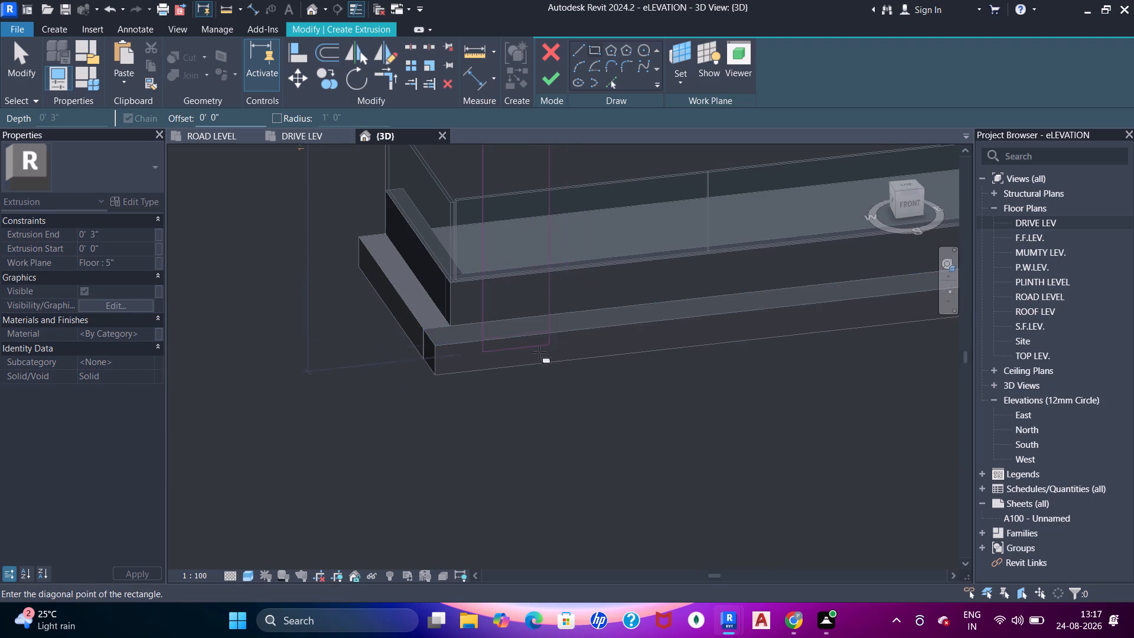
left_click(507, 352)
scroll(543, 332, "down", 6)
middle_click_drag(547, 343, 576, 333, "shift")
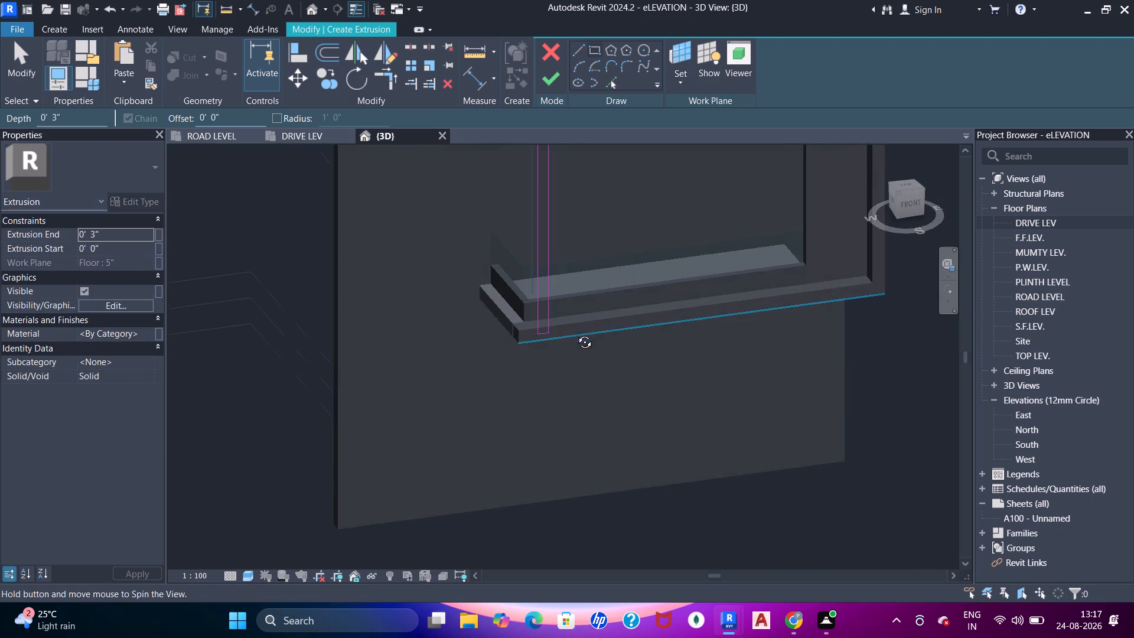
middle_click_drag(576, 333, 700, 264, "shift")
middle_click_drag(704, 251, 716, 296, "shift")
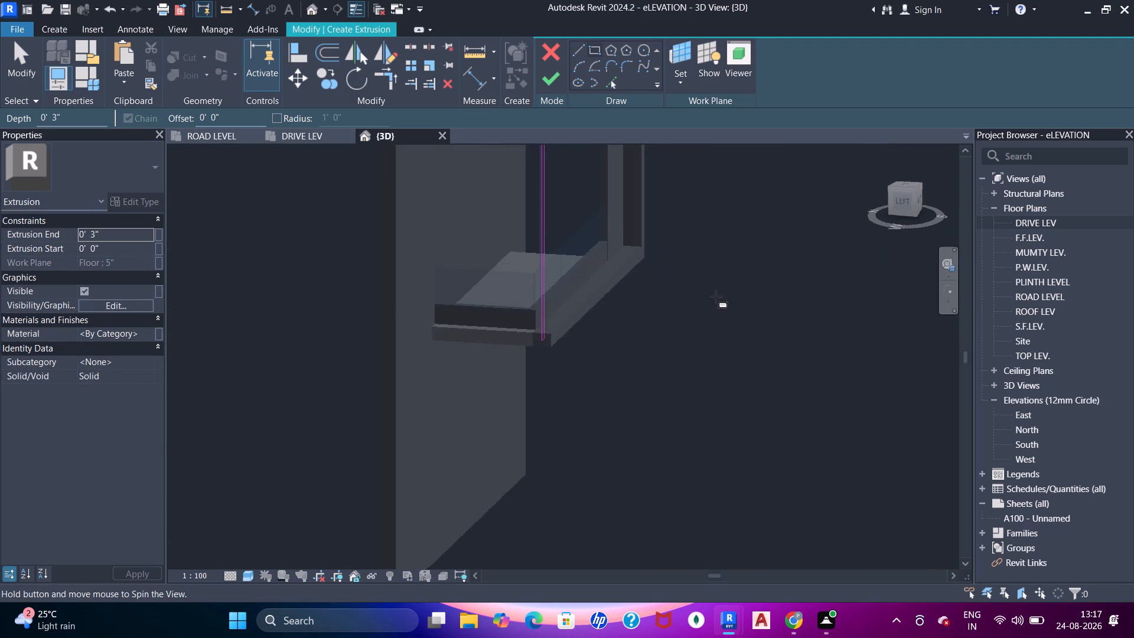
scroll(660, 230, "up", 1)
middle_click_drag(646, 252, 623, 370)
middle_click_drag(567, 346, 572, 245, "shift")
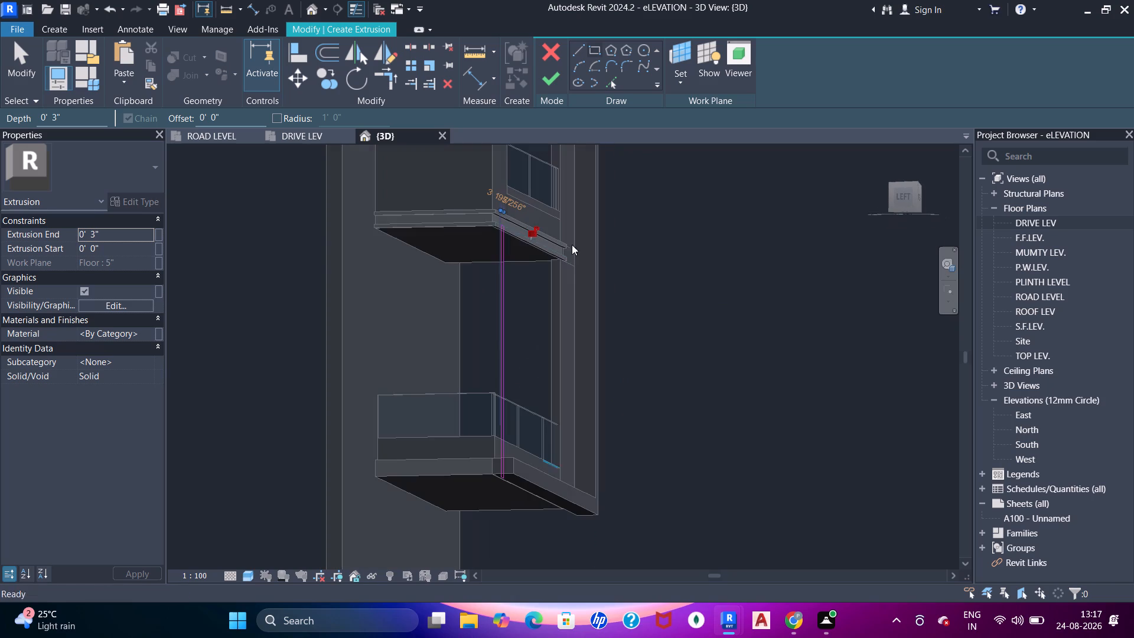
key("Escape")
scroll(520, 232, "up", 6)
key("Escape")
key("Escape")
Examine how the pipe rectangle meets both slab edges, and check the M.S. pipes in the DRIVE LEV elevation and rendering.
scroll(513, 248, "down", 3)
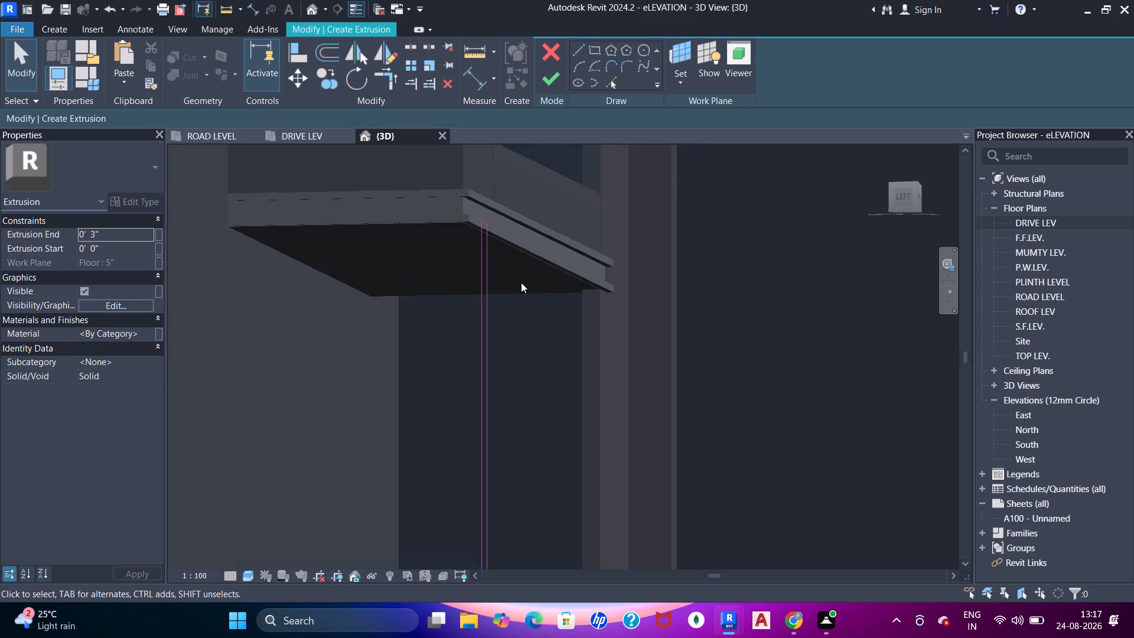
middle_click_drag(533, 329, 614, 118)
middle_click_drag(602, 179, 572, 243, "shift")
middle_click_drag(607, 159, 594, 272)
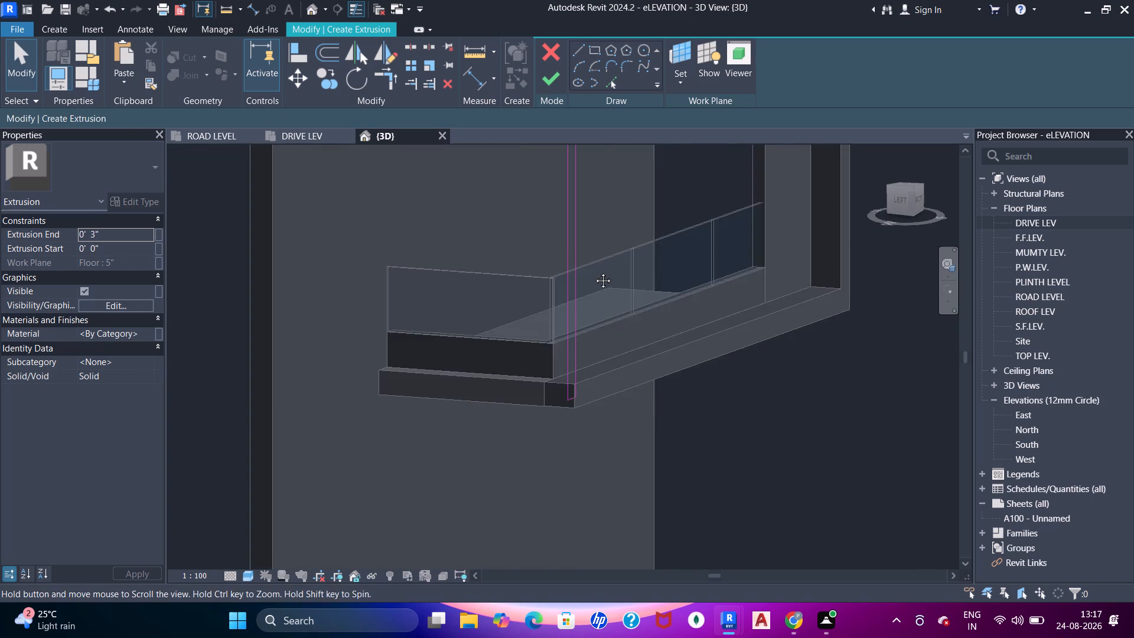
middle_click_drag(594, 272, 586, 327)
scroll(585, 318, "down", 4)
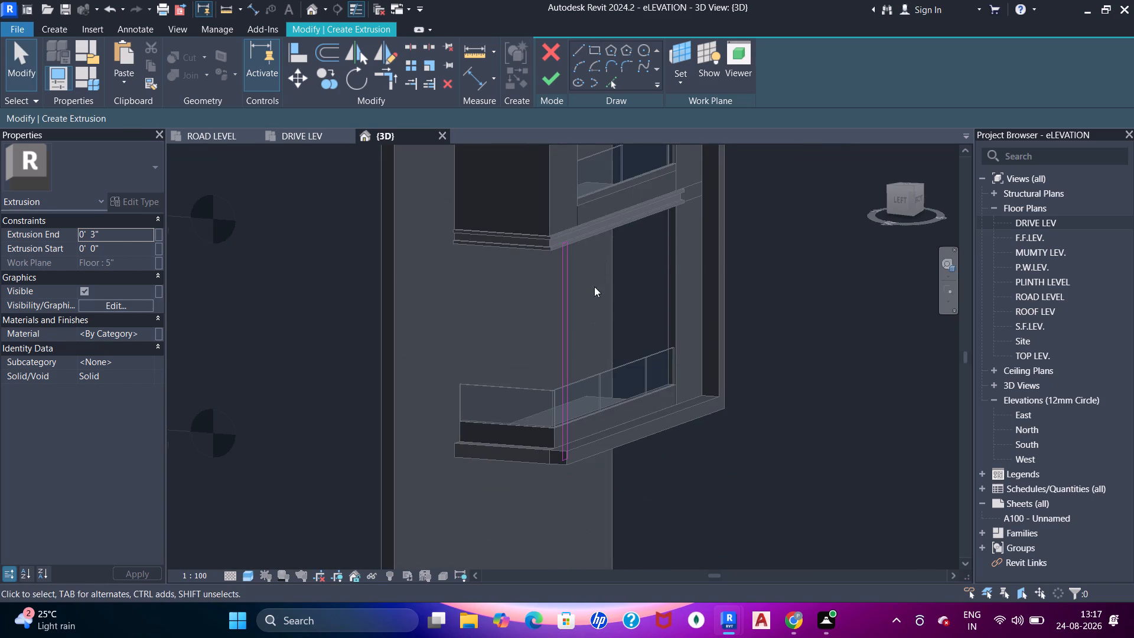
middle_click_drag(594, 295, 590, 418)
middle_click(571, 350)
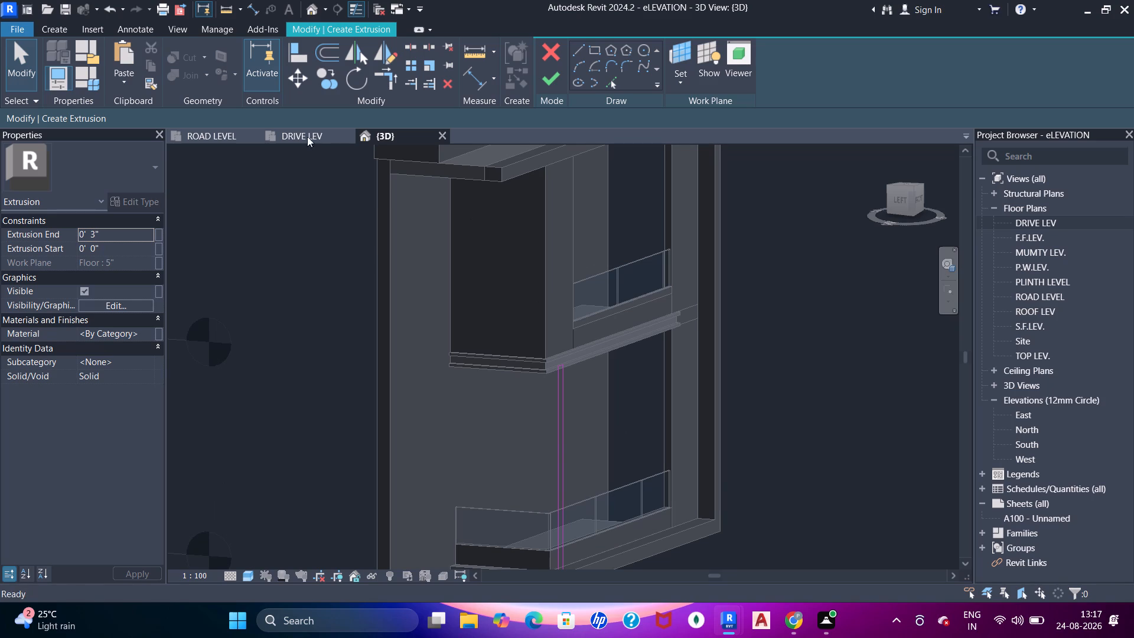
left_click(297, 133)
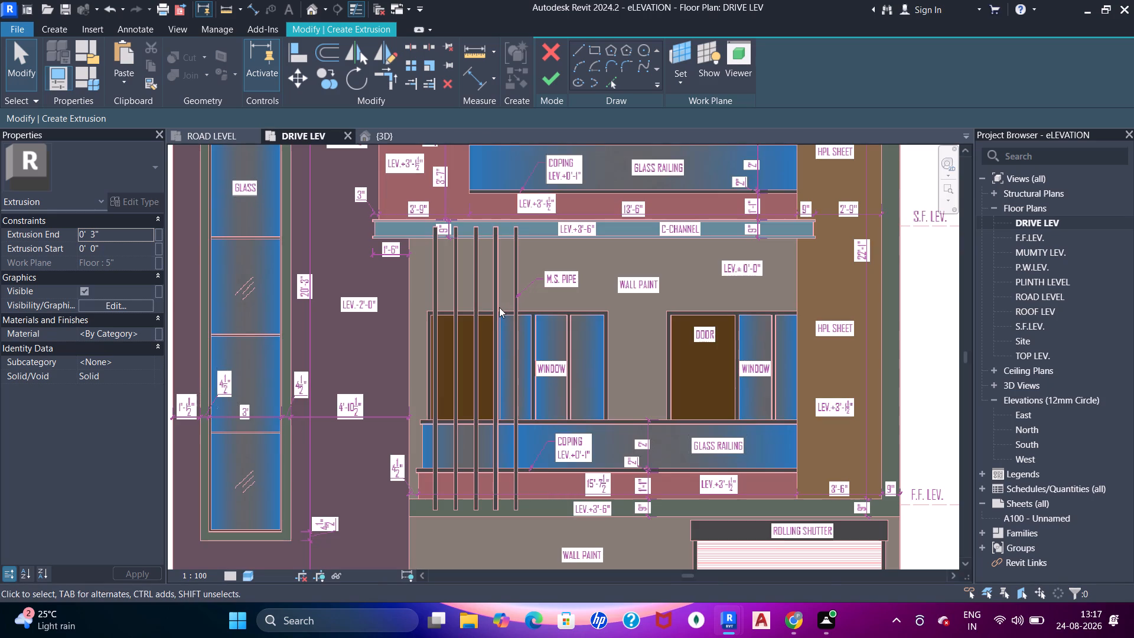
middle_click_drag(500, 334, 537, 365, "shift")
scroll(436, 295, "down", 6)
middle_click_drag(372, 334, 658, 294)
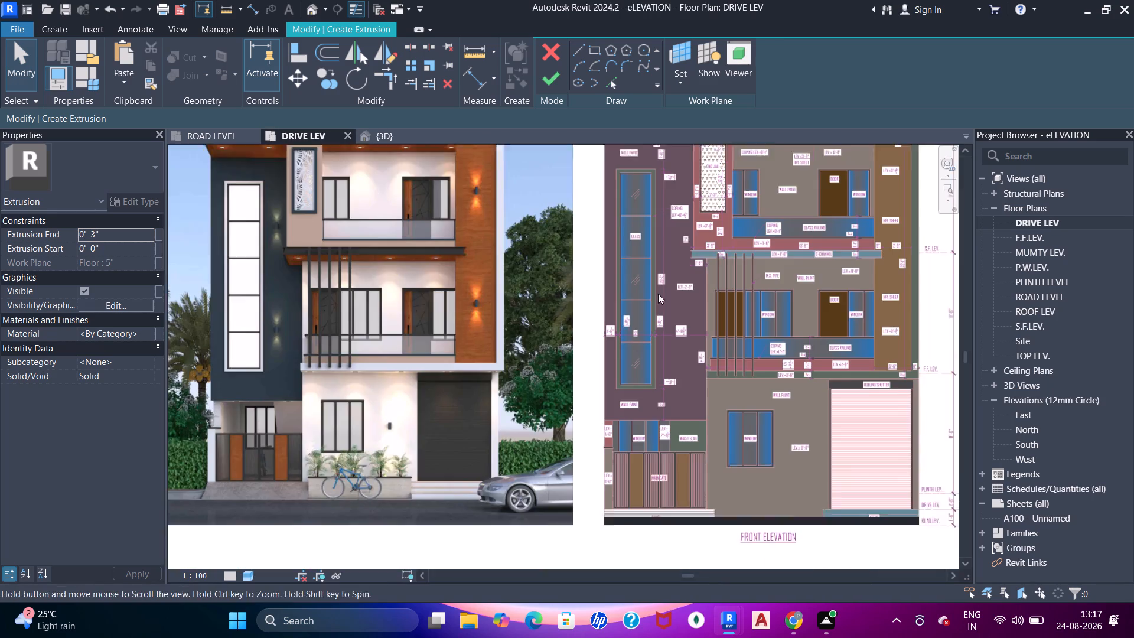
Examine the M.S. pipes between the C-channel and first-floor slab in the DRIVE LEV rendering against the 3D pipe sketch.
scroll(392, 314, "up", 3)
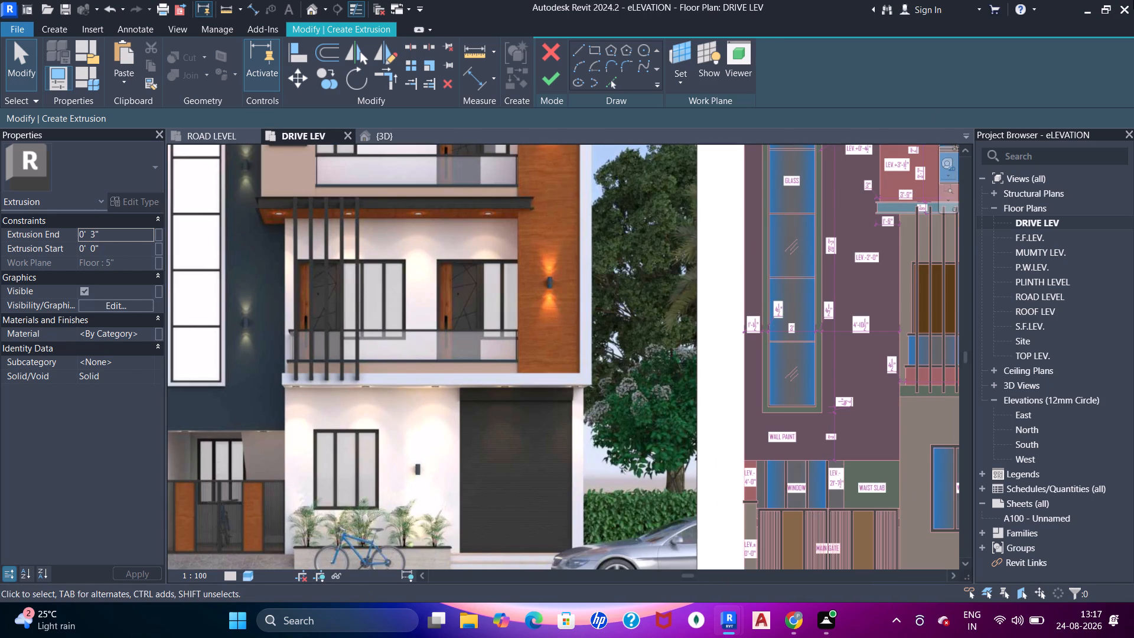
scroll(438, 287, "down", 2)
middle_click_drag(449, 274, 449, 359)
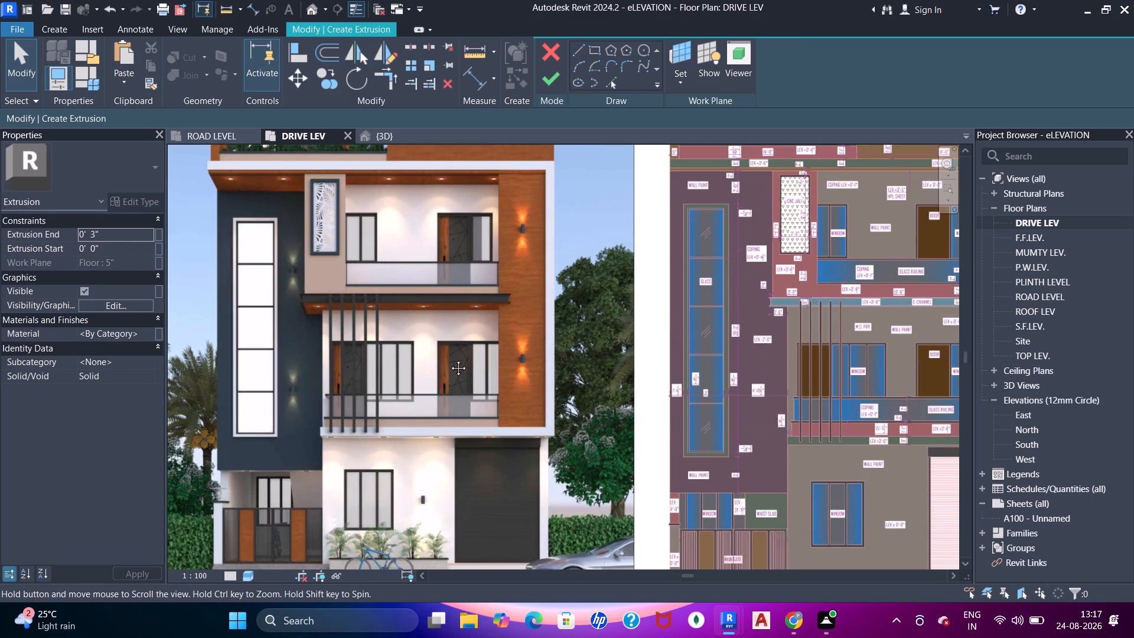
middle_click_drag(449, 359, 449, 360)
middle_click(449, 360)
middle_click(449, 360)
middle_click(449, 360)
scroll(454, 406, "up", 11)
middle_click_drag(507, 333, 467, 419)
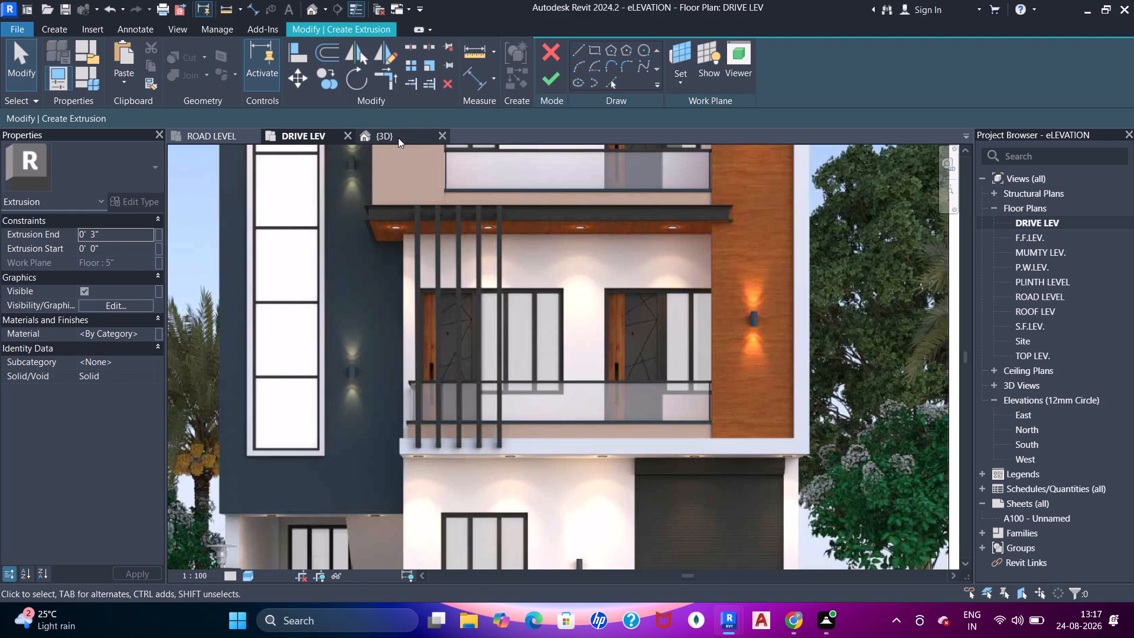
left_click(396, 138)
middle_click_drag(623, 423, 608, 269)
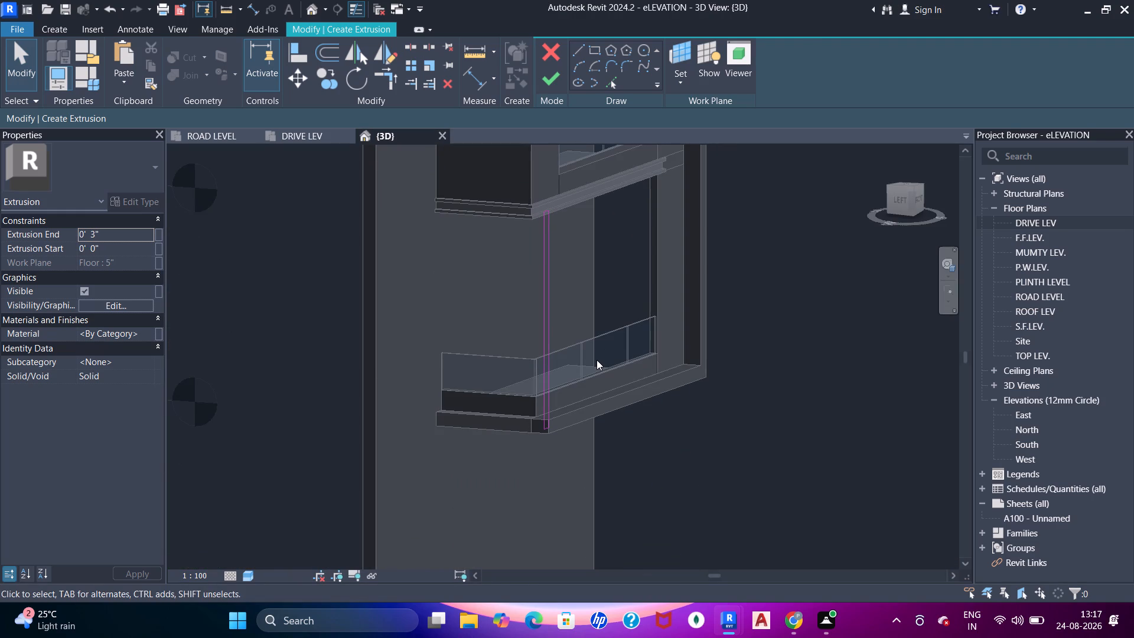
left_click(287, 139)
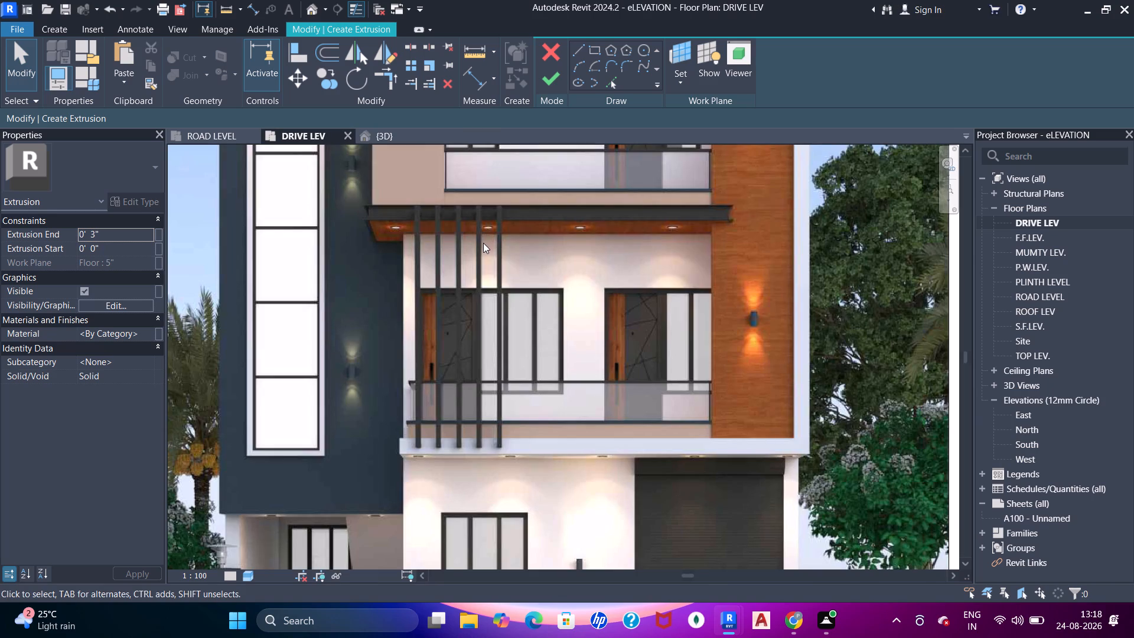
scroll(483, 243, "down", 4)
middle_click_drag(483, 249, 503, 278)
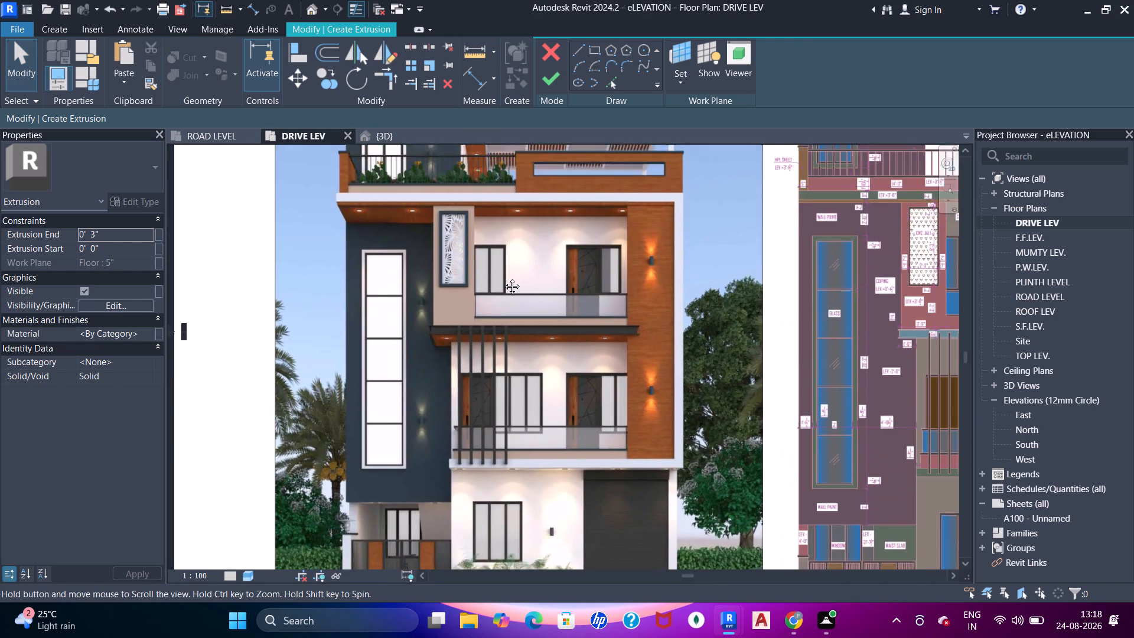
middle_click_drag(503, 278, 504, 268)
scroll(504, 268, "up", 4)
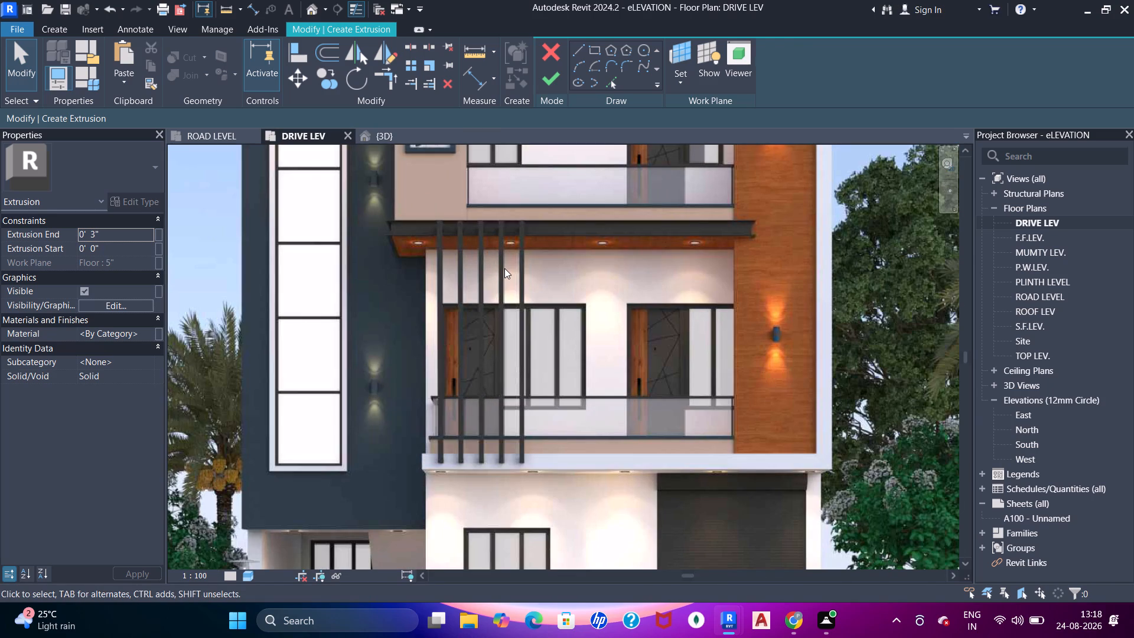
left_click(386, 134)
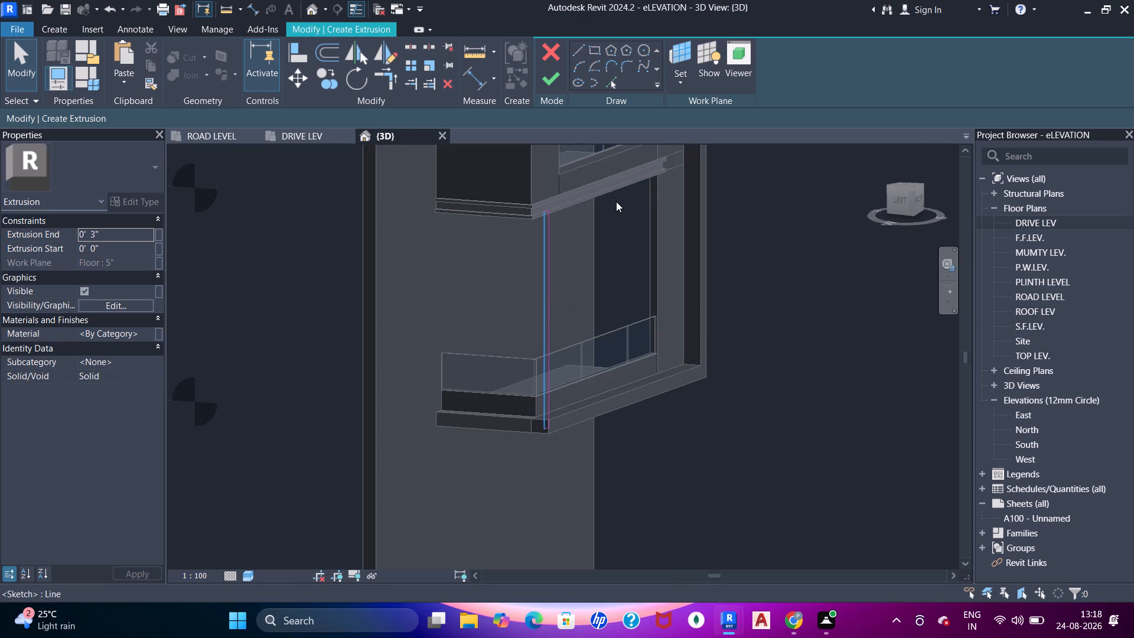
Finish the M.S. pipe rectangle sketch as a 3" deep extrusion.
left_click(550, 85)
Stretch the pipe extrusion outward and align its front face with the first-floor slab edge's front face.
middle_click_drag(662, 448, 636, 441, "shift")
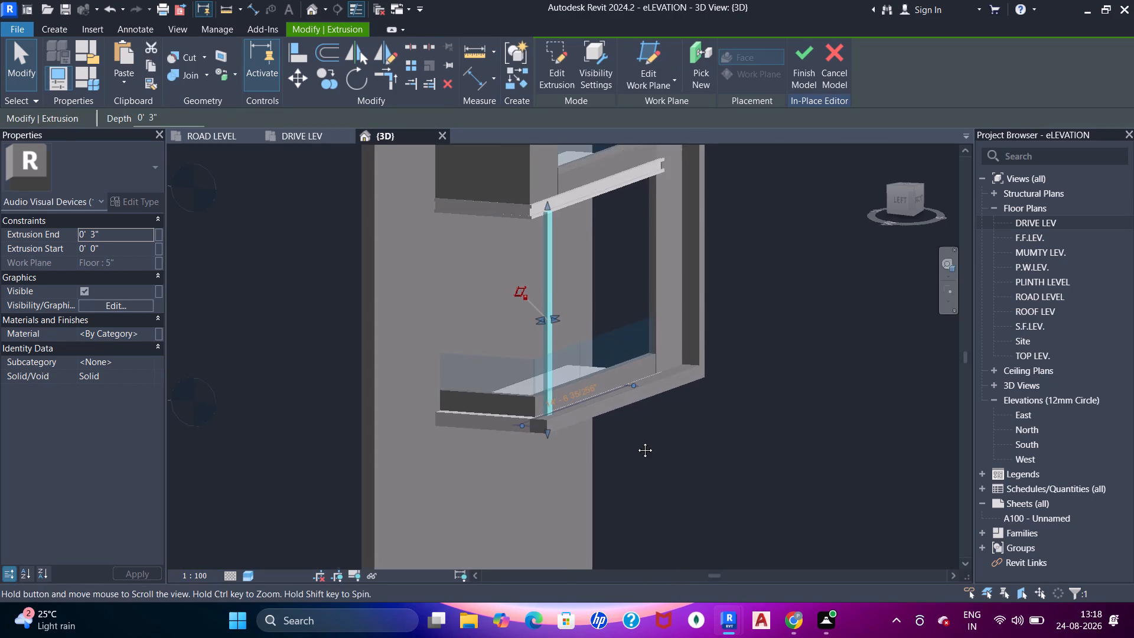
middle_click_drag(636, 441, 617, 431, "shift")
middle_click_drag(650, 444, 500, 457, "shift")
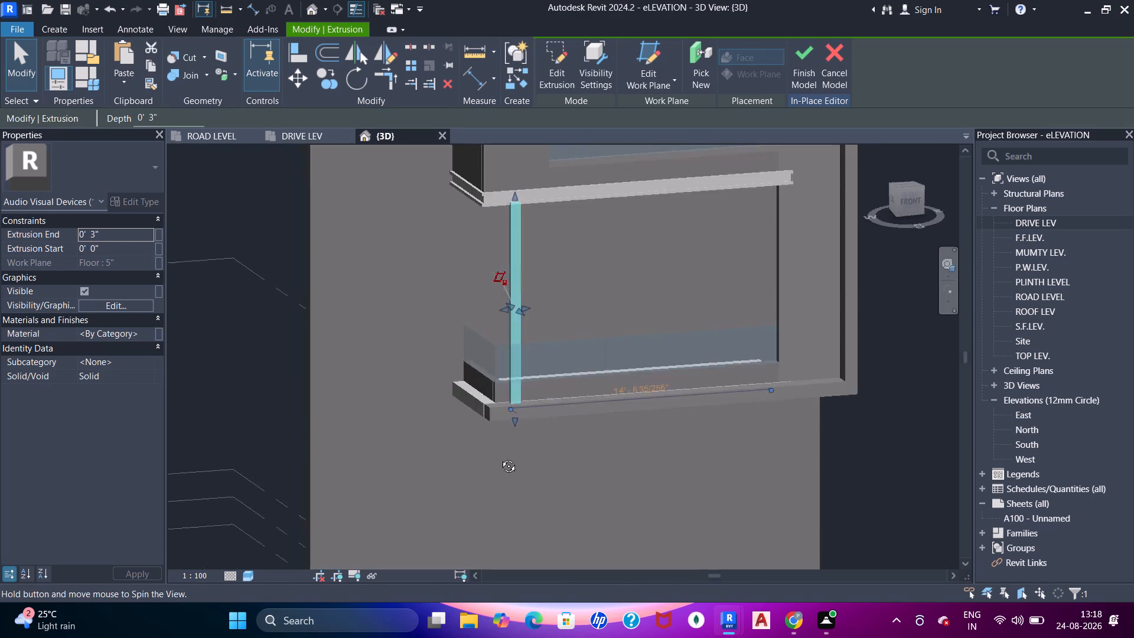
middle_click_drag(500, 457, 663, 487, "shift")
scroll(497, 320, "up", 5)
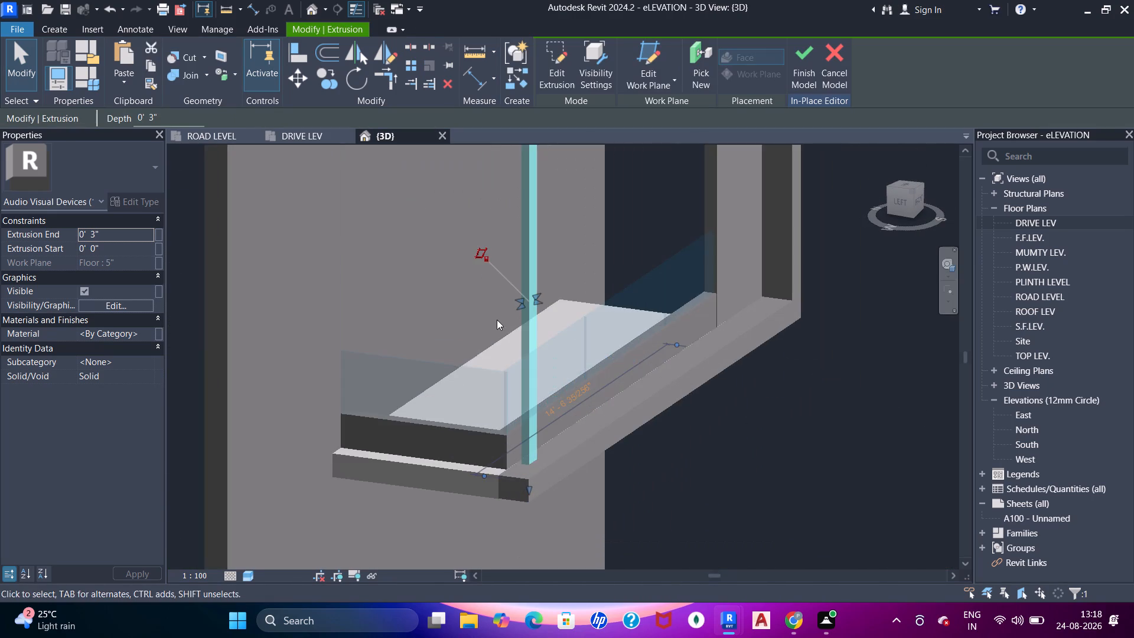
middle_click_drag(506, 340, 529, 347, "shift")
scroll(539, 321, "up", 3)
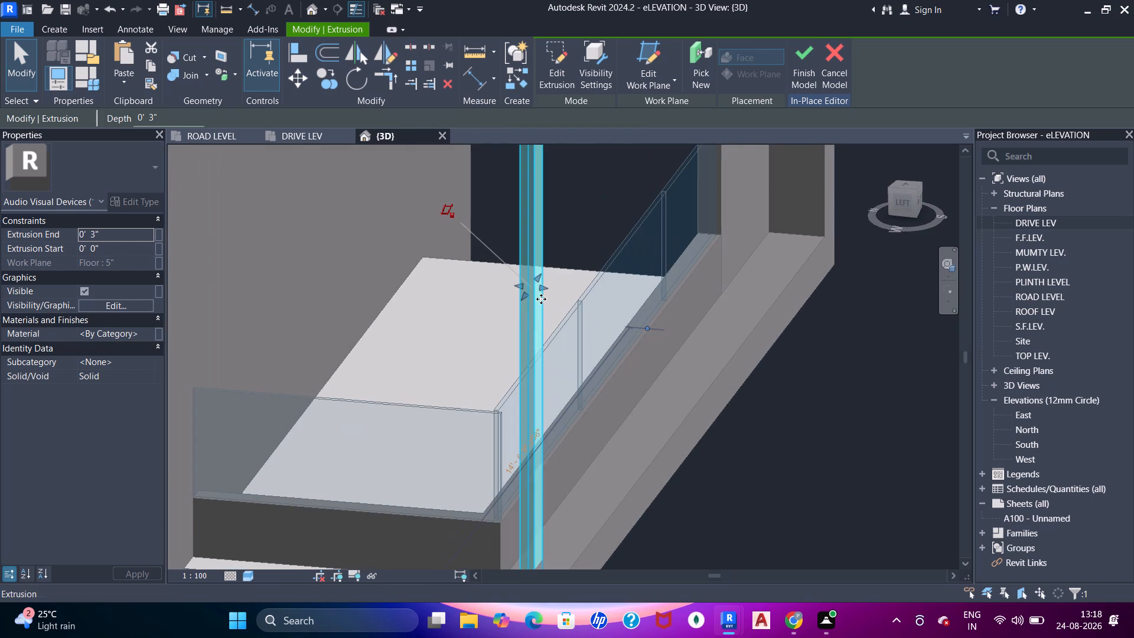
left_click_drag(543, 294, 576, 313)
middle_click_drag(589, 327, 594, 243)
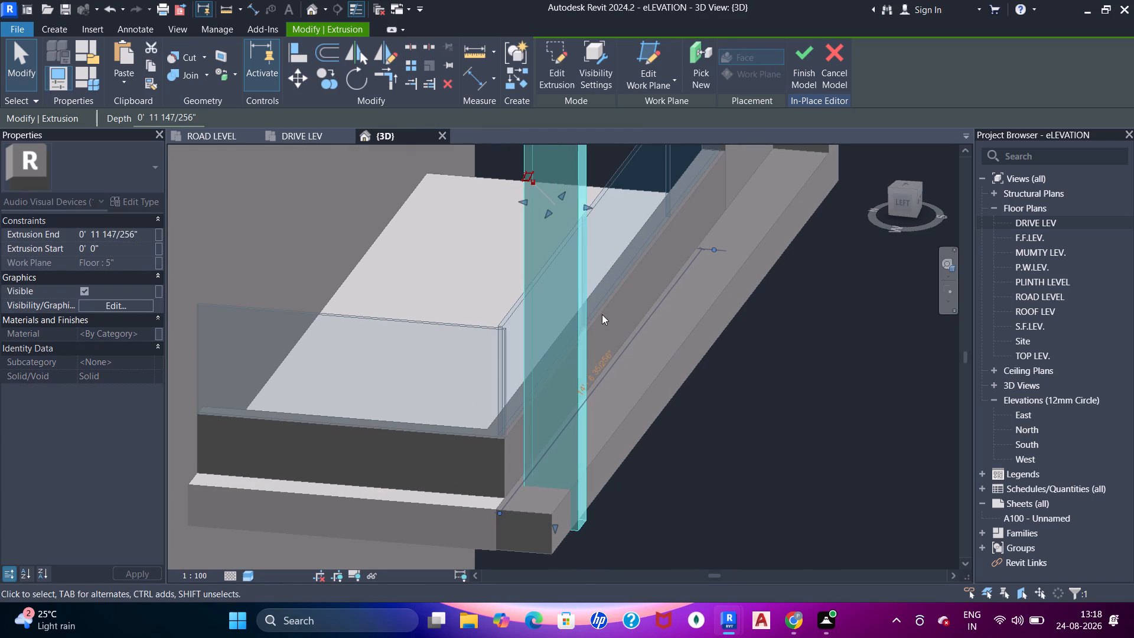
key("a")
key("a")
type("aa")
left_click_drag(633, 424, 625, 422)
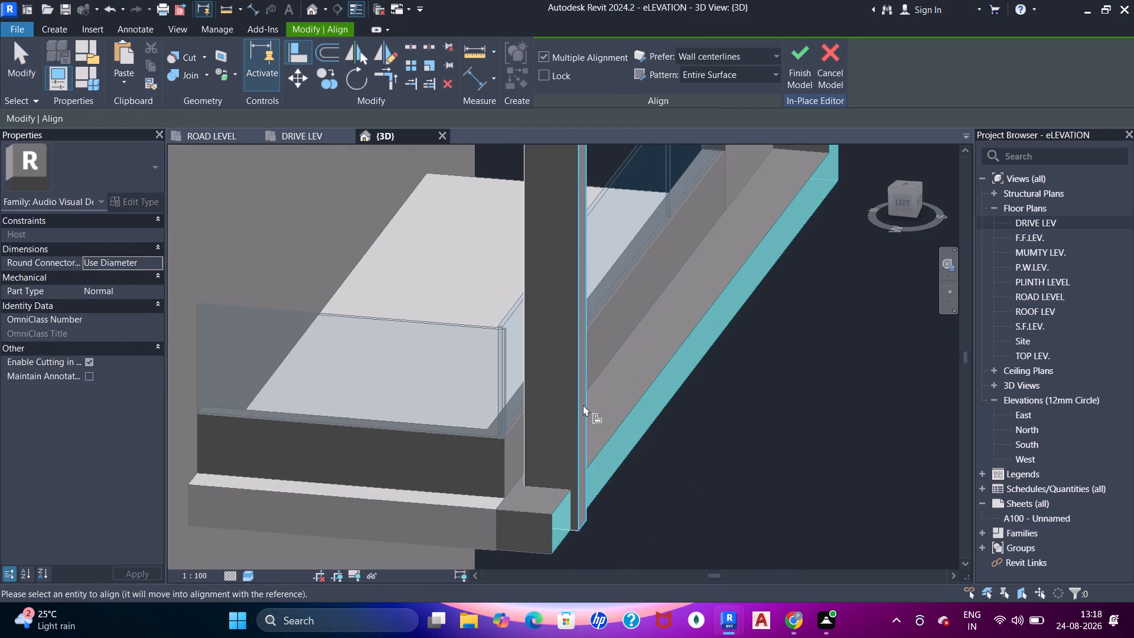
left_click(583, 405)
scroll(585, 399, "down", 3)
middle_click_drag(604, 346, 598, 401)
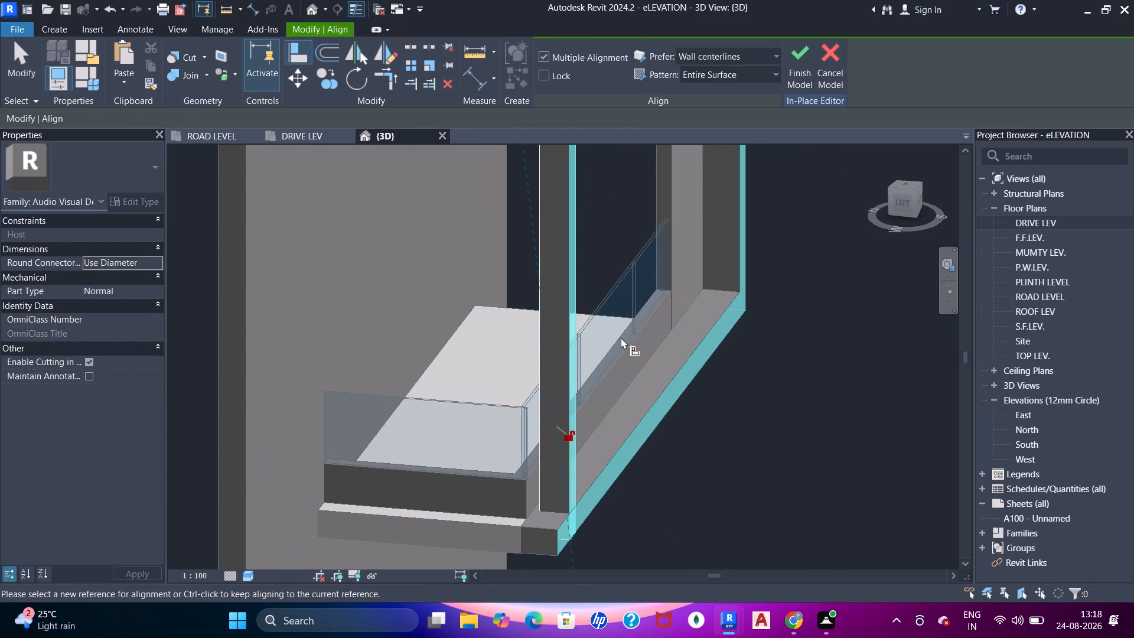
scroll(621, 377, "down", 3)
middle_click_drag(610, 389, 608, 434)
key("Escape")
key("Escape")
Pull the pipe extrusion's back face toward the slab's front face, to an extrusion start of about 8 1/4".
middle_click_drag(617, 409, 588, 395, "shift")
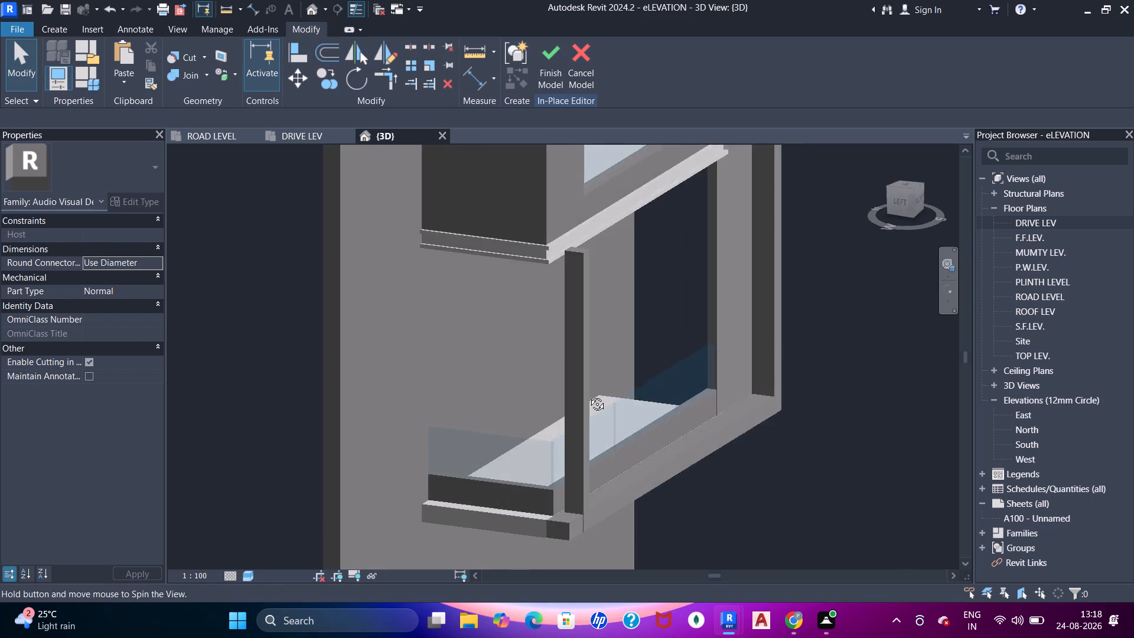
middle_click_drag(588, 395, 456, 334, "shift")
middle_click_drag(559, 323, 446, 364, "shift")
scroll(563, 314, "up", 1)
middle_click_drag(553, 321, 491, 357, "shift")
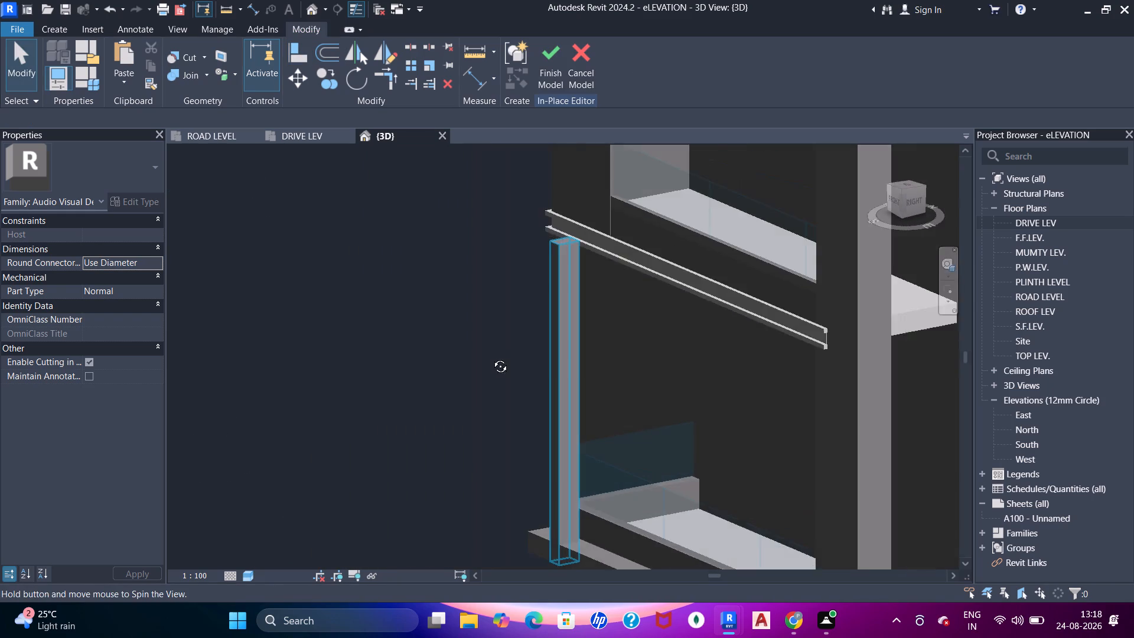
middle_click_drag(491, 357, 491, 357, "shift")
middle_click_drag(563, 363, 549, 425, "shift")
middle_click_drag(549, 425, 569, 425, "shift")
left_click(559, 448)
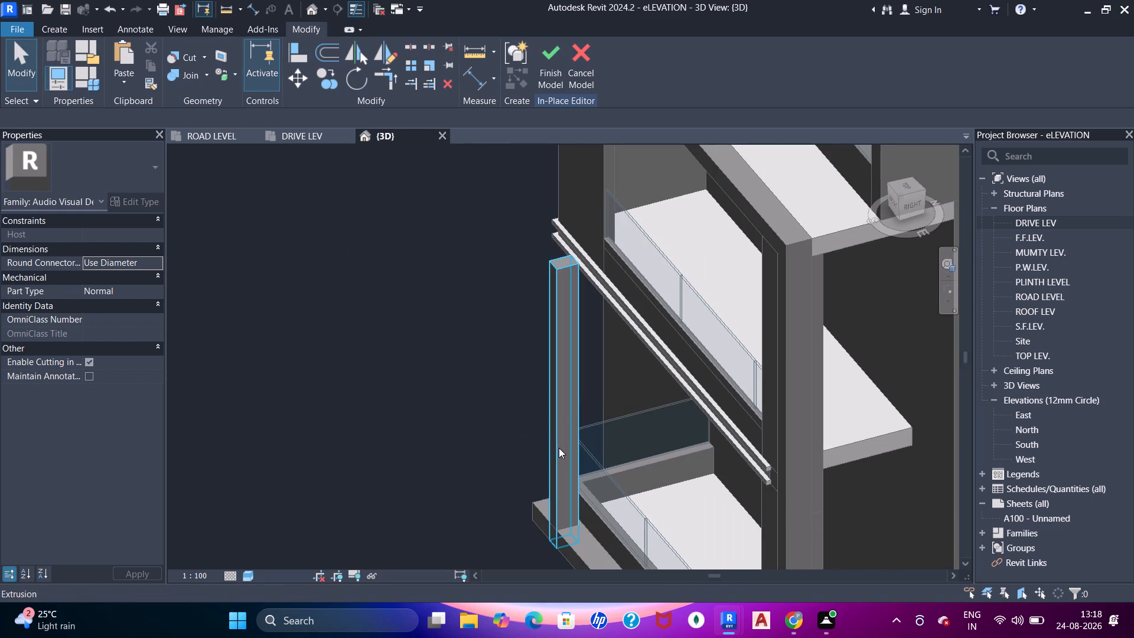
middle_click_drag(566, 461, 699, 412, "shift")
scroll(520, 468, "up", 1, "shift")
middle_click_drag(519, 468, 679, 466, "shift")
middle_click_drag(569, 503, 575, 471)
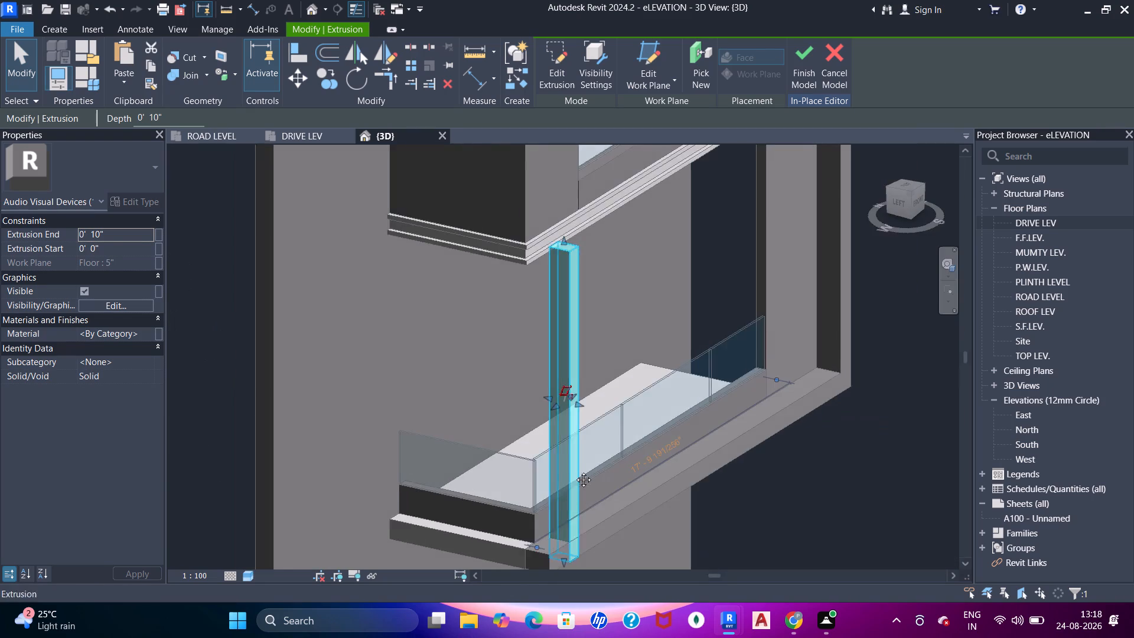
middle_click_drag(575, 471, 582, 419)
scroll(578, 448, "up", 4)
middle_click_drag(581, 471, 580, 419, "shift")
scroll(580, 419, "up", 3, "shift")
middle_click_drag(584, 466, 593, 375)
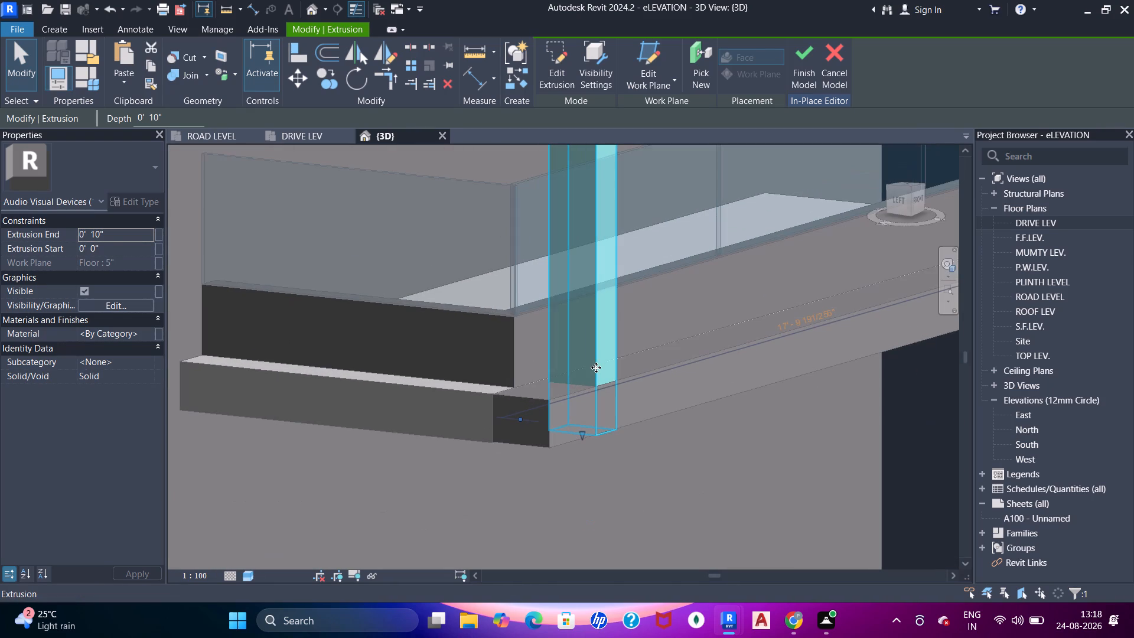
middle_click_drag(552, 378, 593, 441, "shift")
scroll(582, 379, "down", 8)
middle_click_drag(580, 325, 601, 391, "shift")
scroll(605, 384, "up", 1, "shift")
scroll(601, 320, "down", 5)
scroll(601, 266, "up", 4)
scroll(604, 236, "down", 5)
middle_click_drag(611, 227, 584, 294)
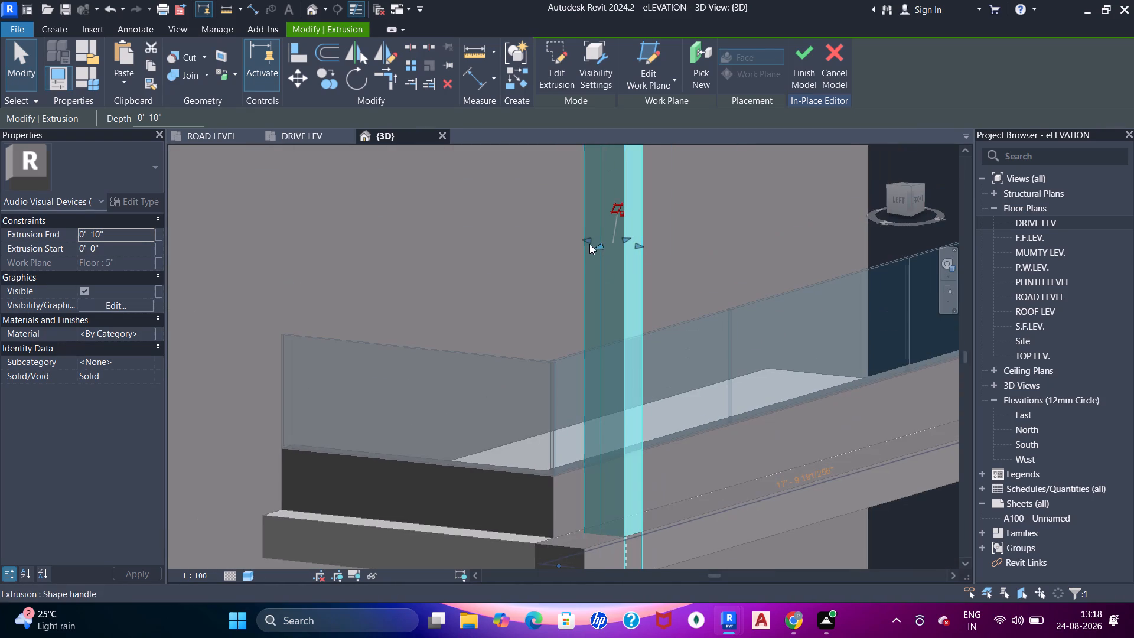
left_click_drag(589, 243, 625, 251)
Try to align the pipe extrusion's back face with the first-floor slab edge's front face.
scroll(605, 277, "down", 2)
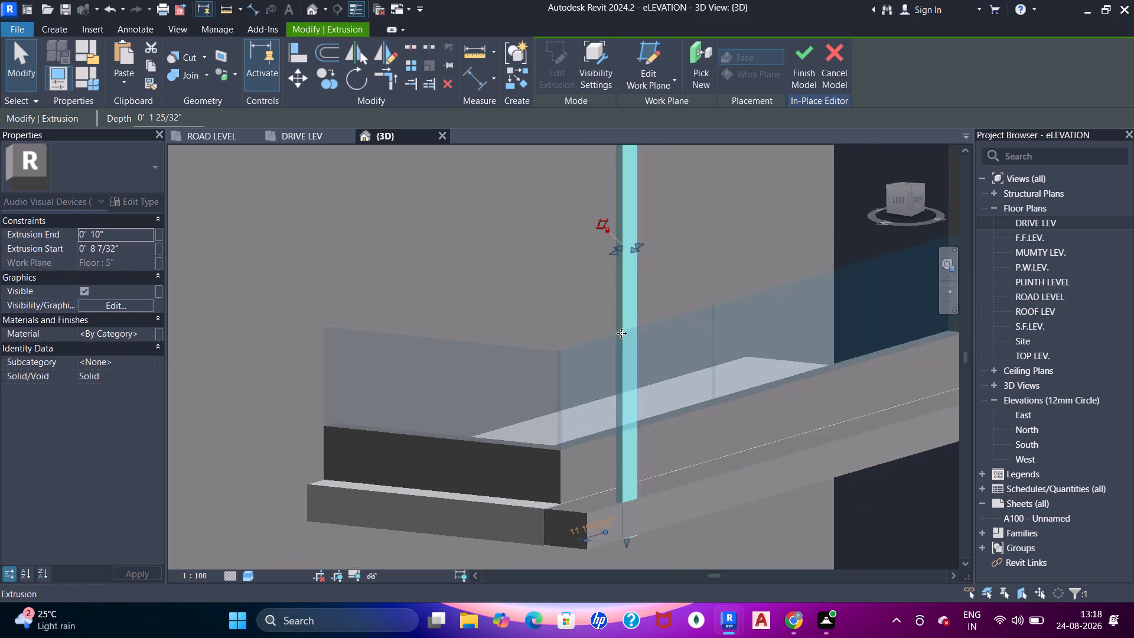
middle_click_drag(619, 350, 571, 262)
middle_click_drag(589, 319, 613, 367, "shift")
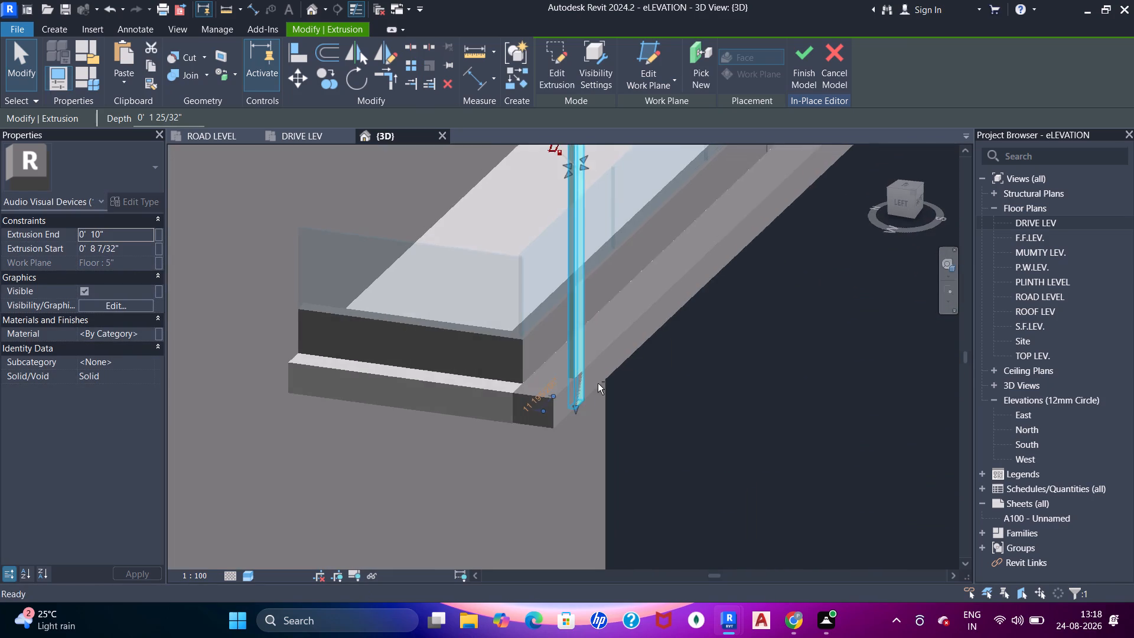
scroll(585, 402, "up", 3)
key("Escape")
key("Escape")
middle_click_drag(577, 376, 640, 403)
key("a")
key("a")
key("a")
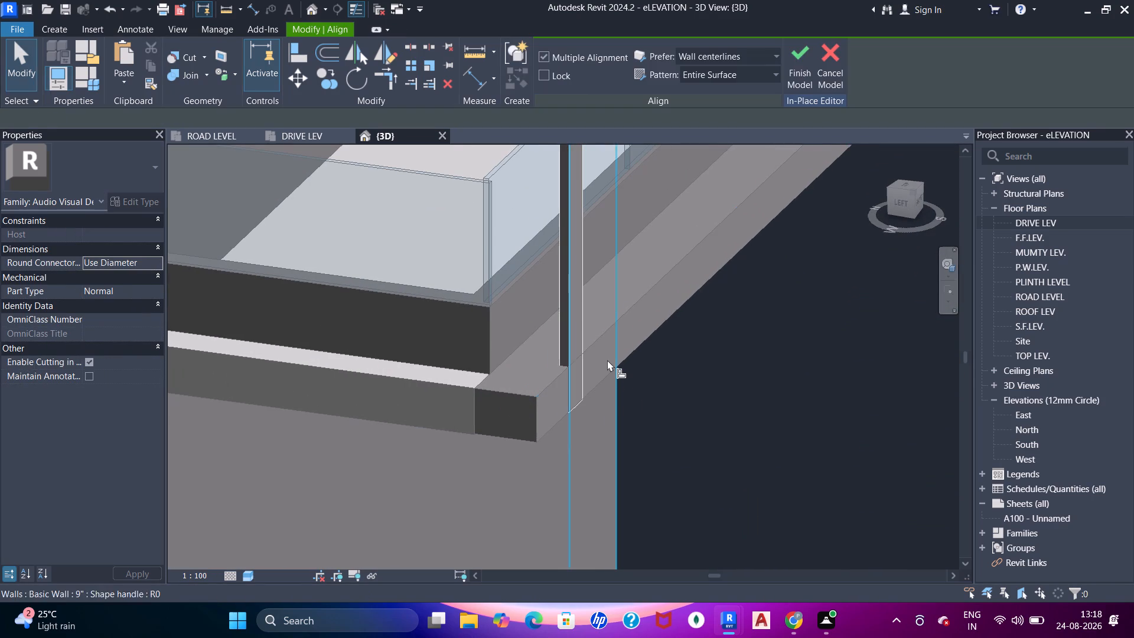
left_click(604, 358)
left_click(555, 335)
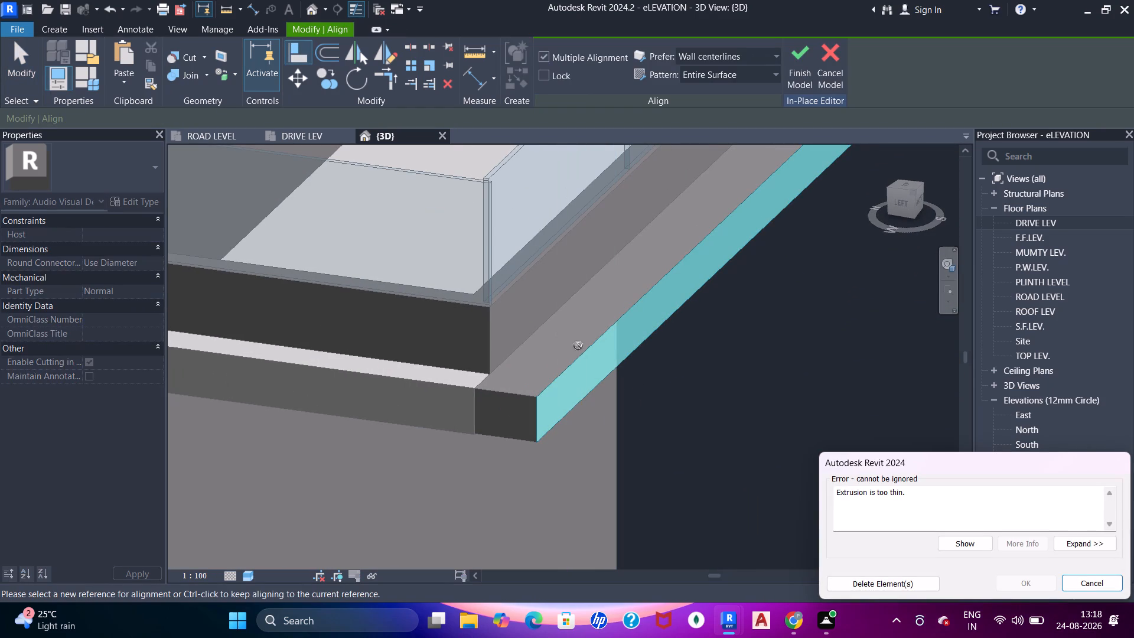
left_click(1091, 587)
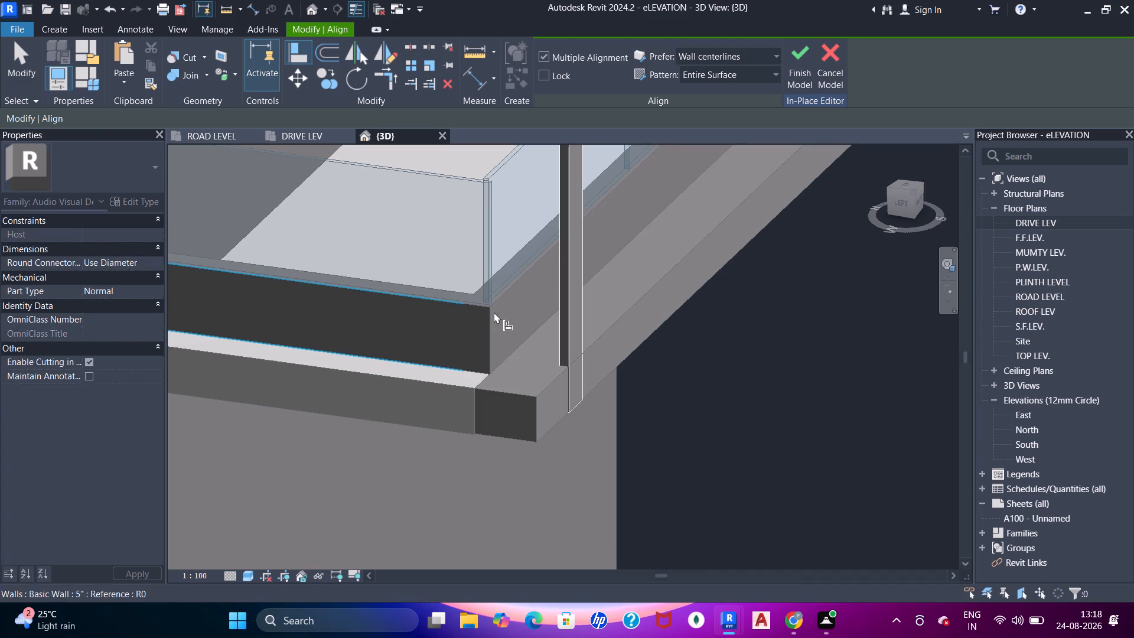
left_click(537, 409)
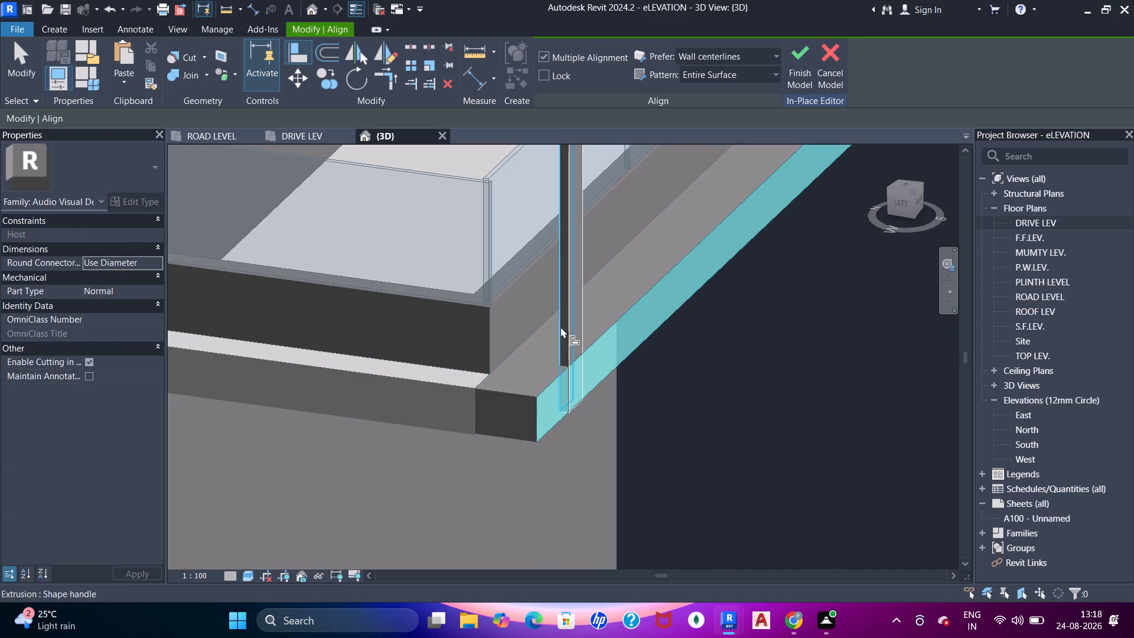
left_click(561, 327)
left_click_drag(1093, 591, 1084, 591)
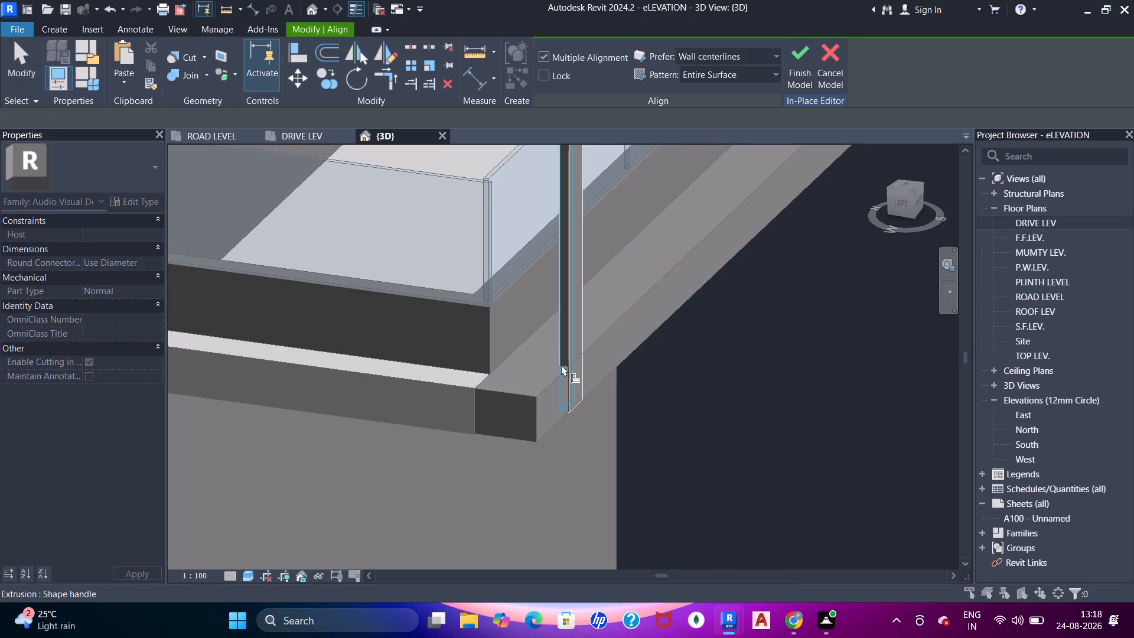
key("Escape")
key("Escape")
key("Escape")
Stretch the pipe's front face outward beyond the first-floor slab edge, to an extrusion end of about 1' 4".
left_click(575, 332)
scroll(575, 332, "up", 2)
scroll(572, 331, "down", 6)
middle_click_drag(553, 255, 530, 324)
left_click_drag(557, 242, 567, 246)
scroll(536, 337, "up", 3)
middle_click_drag(533, 344, 537, 269)
scroll(537, 265, "up", 1)
key("Escape")
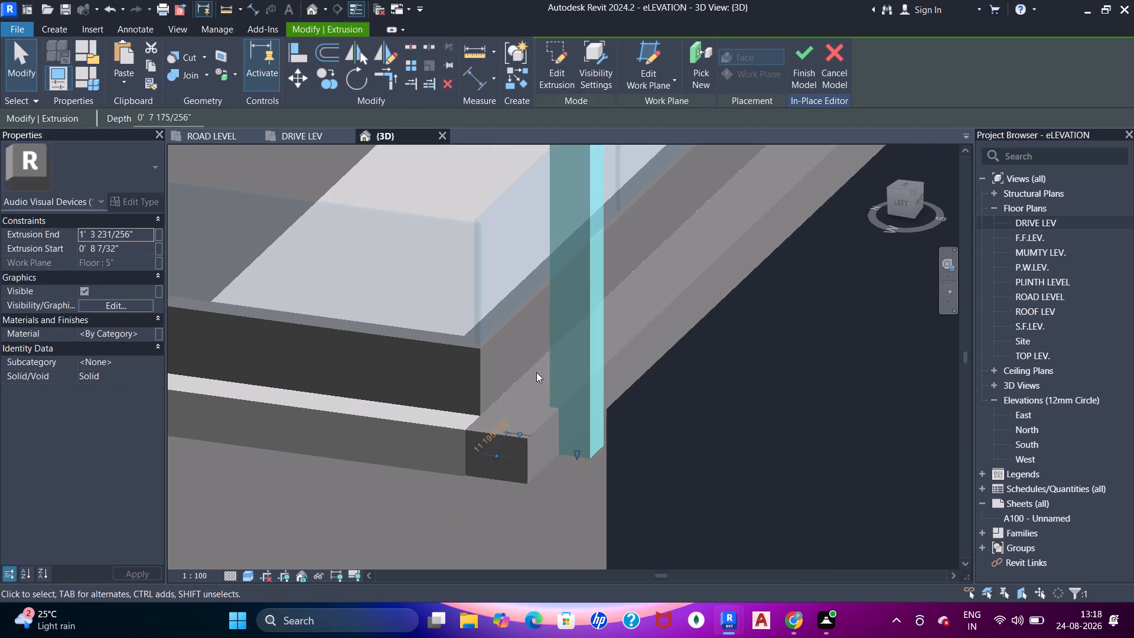
key("Escape")
Align the pipe extrusion's back face with the first-floor slab edge's front face.
key("a")
key("a")
key("a")
left_click(548, 440)
left_click(546, 393)
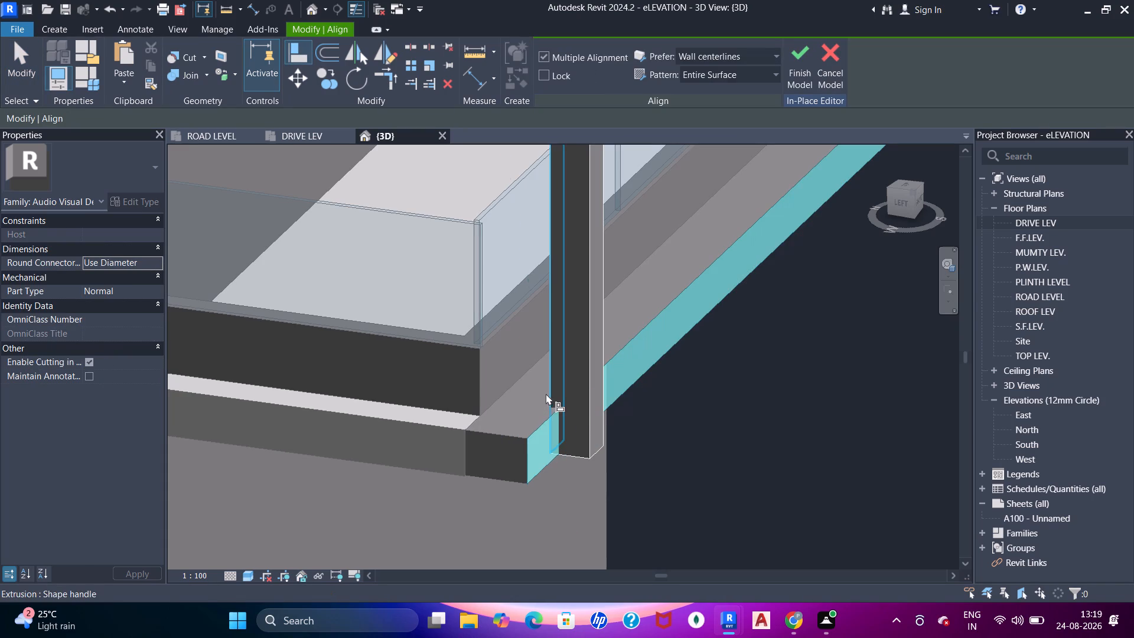
scroll(480, 344, "down", 6)
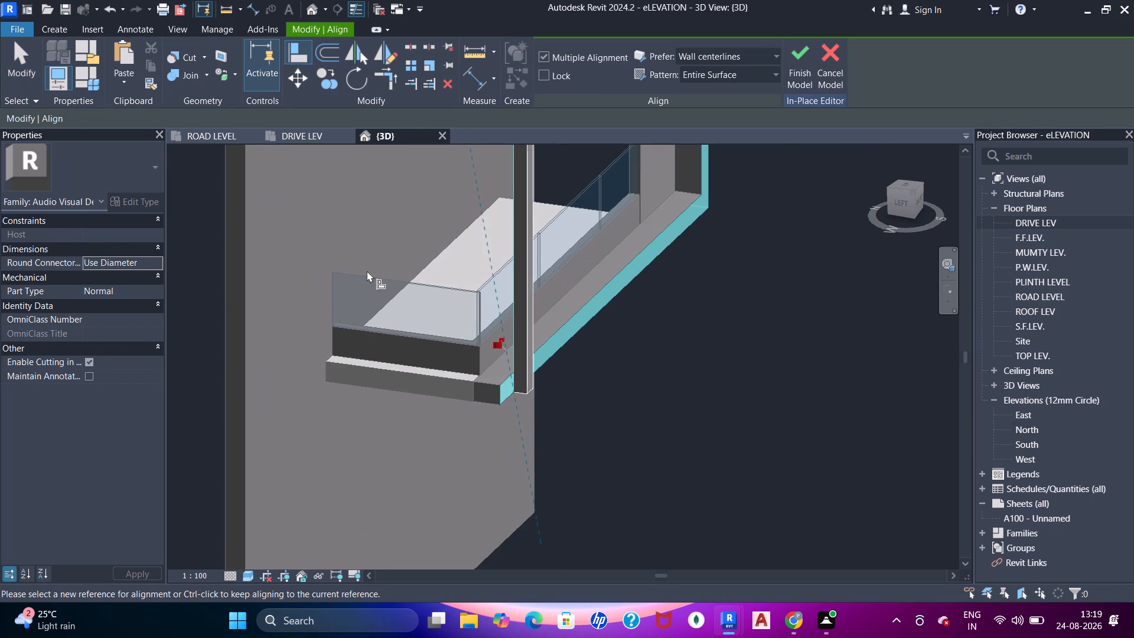
scroll(369, 266, "down", 3)
Check the pipe's position against the DRIVE LEV rendering and examine how its top meets the C-channel in 3D.
left_click(291, 135)
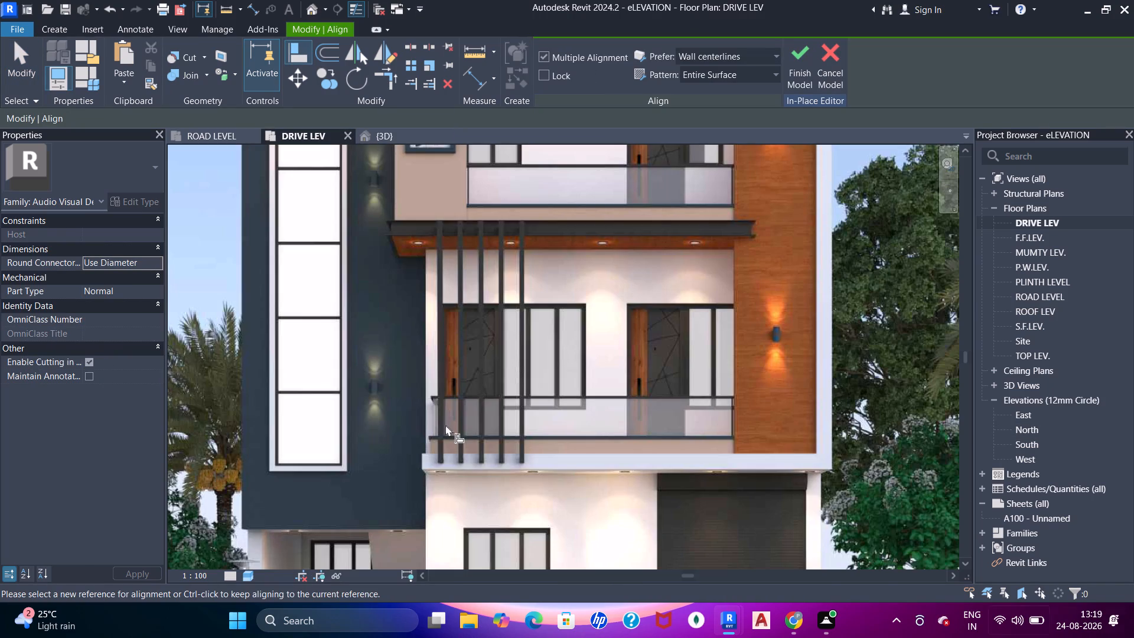
left_click(375, 131)
scroll(514, 318, "down", 5)
middle_click_drag(494, 315, 508, 369)
middle_click_drag(512, 369, 494, 344, "shift")
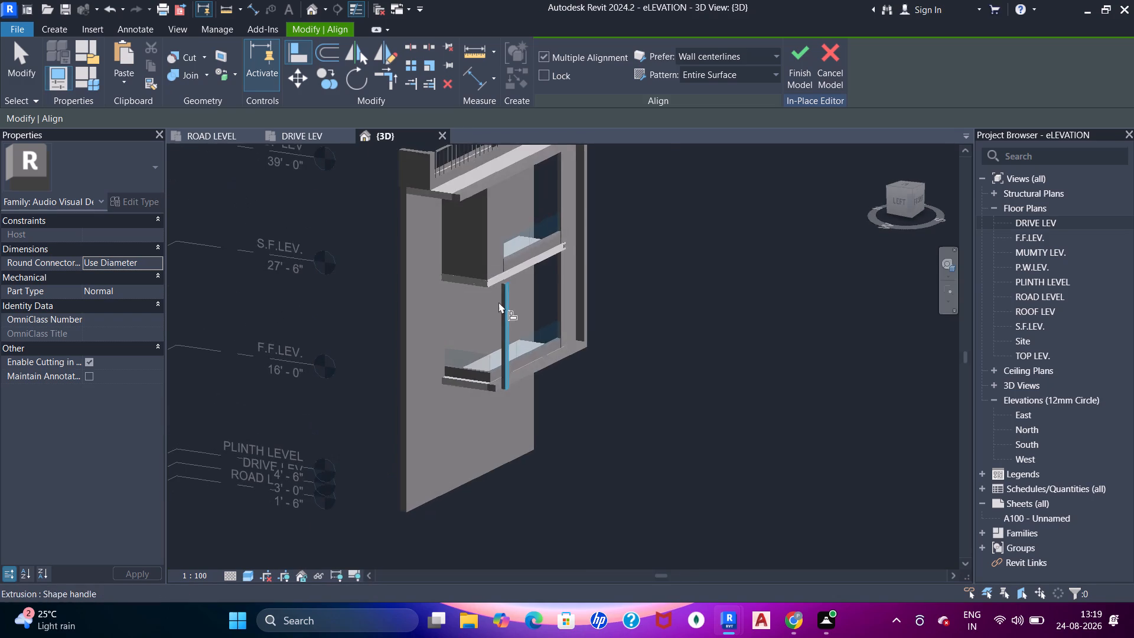
scroll(504, 279, "up", 5)
middle_click_drag(507, 284, 536, 315, "shift")
key("Escape")
key("Escape")
middle_click_drag(517, 304, 517, 369)
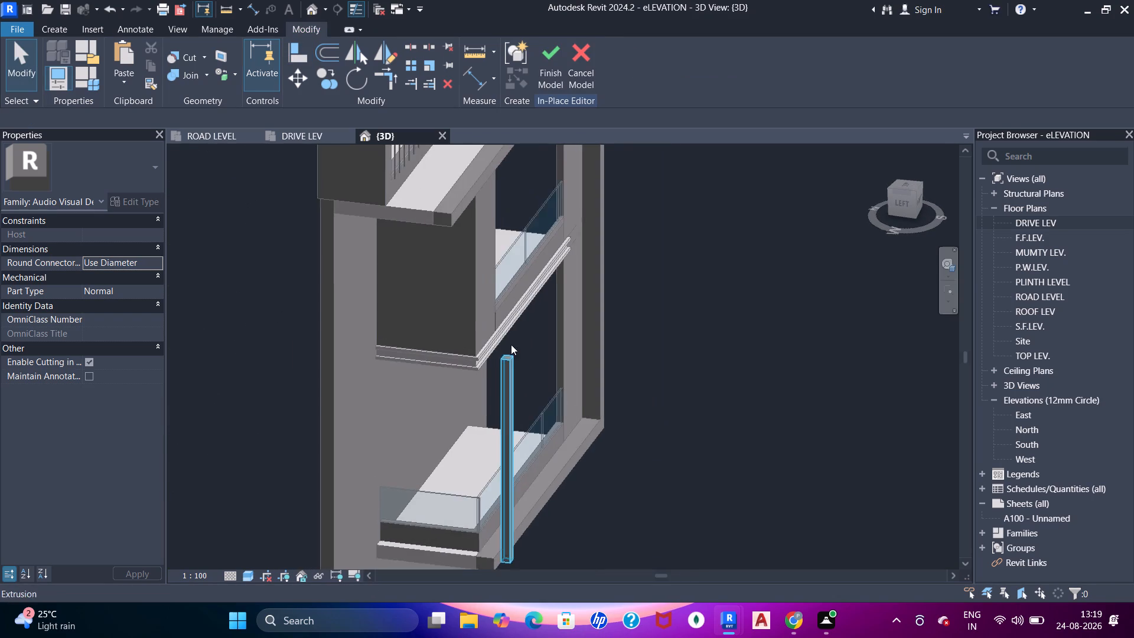
scroll(508, 338, "up", 1)
middle_click_drag(502, 325, 510, 338)
scroll(507, 338, "down", 2)
middle_click_drag(491, 359, 465, 196, "shift")
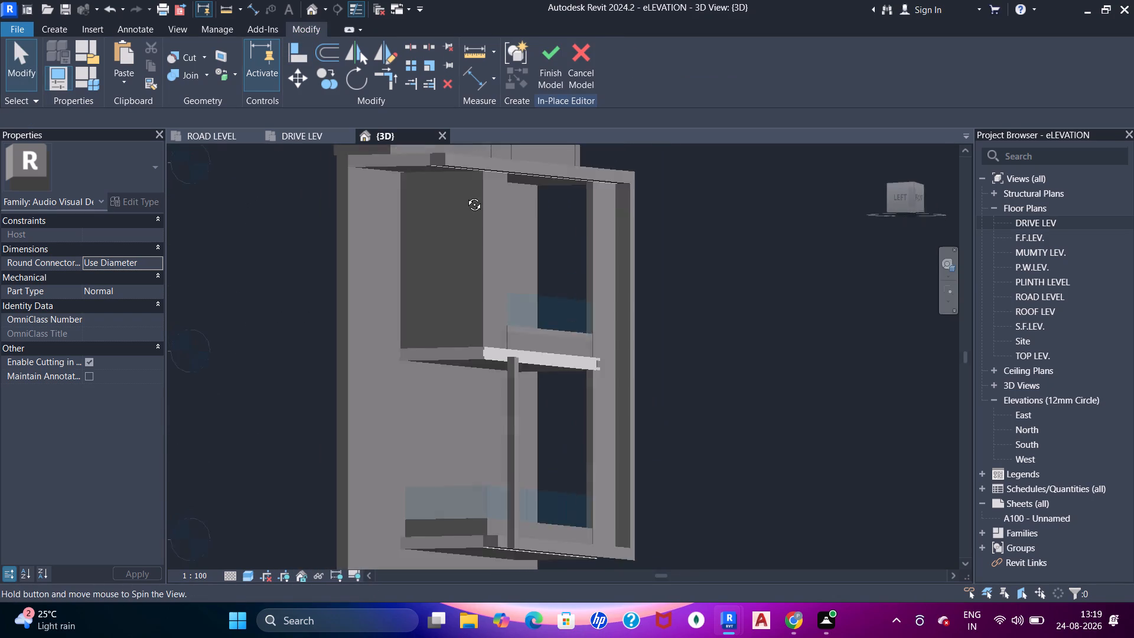
Check the vertical pipe's placement beneath the second-floor C-channel against the elevation rendering in the DRIVE LEV view.
middle_click_drag(465, 196, 480, 243, "shift")
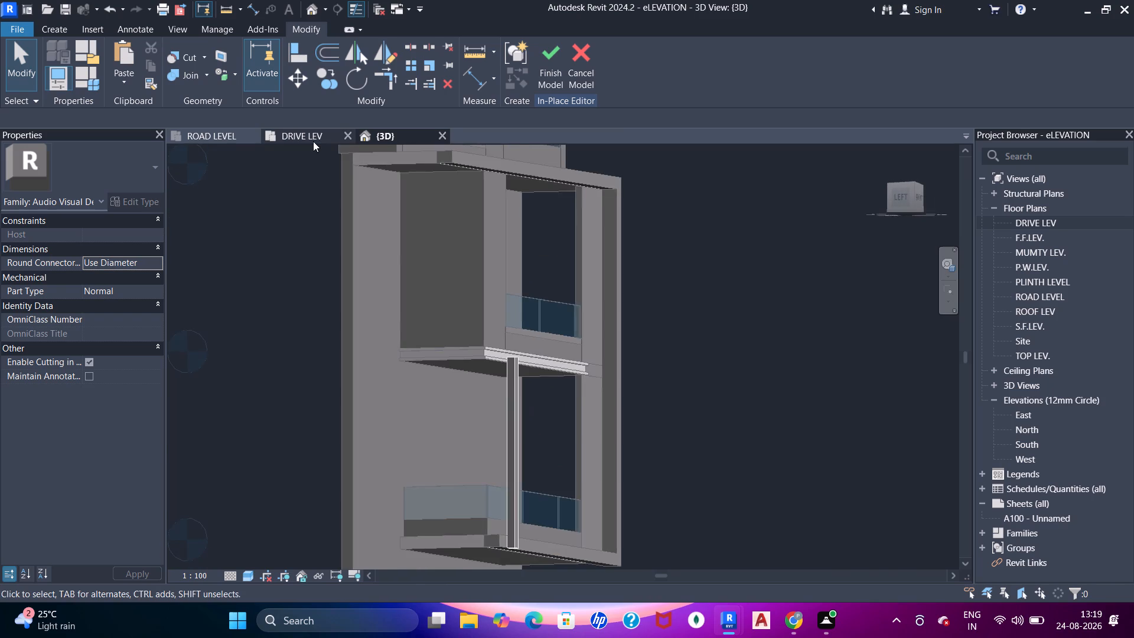
left_click(313, 141)
scroll(367, 252, "down", 3)
middle_click_drag(408, 210, 425, 344)
scroll(432, 331, "up", 1)
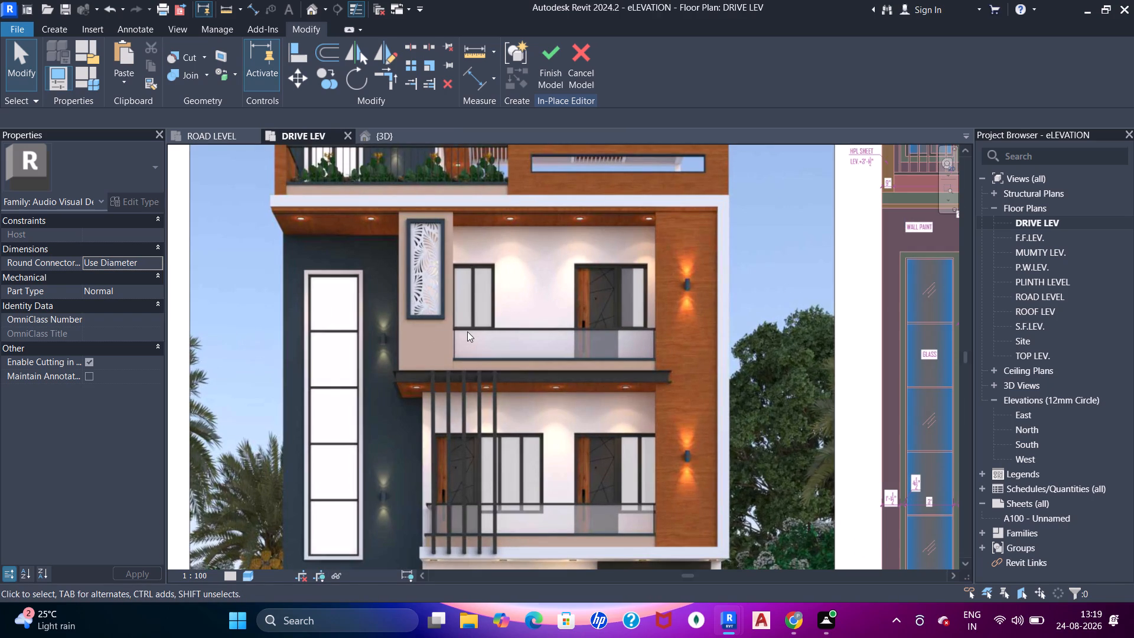
scroll(514, 365, "up", 1)
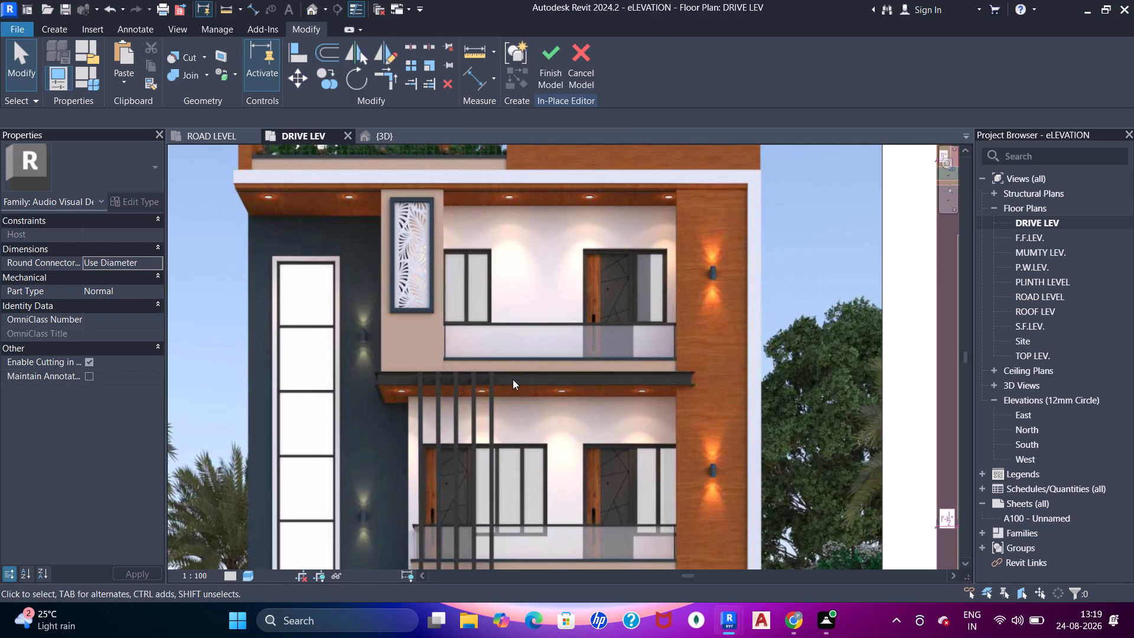
Finish the in-place pipe model from the 3D view.
left_click(389, 142)
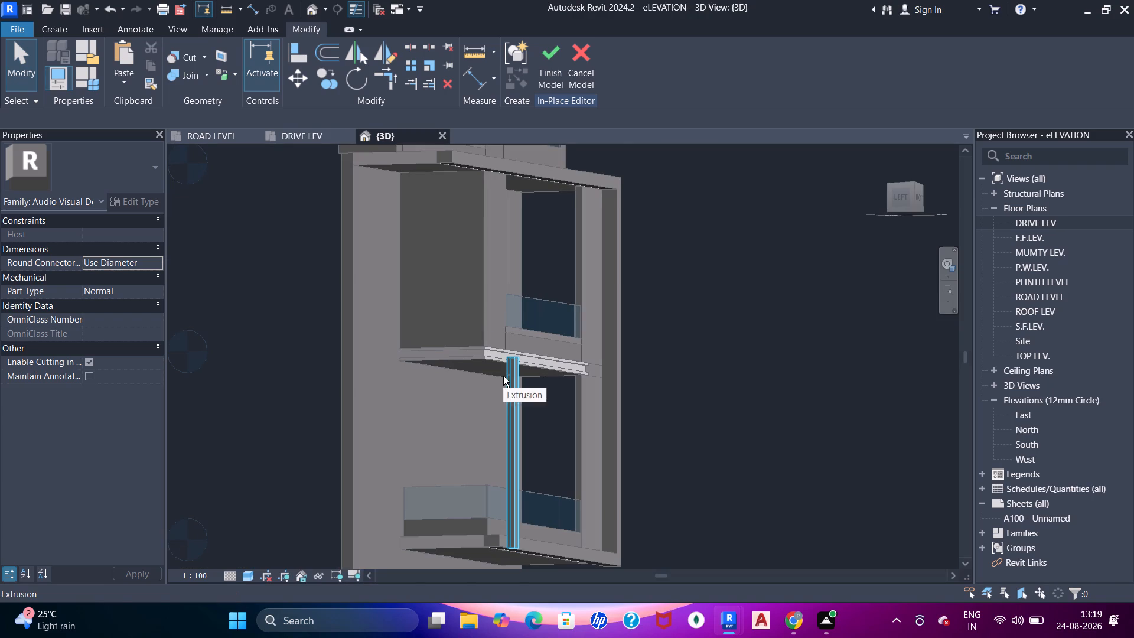
middle_click_drag(503, 376, 503, 447, "shift")
left_click(556, 44)
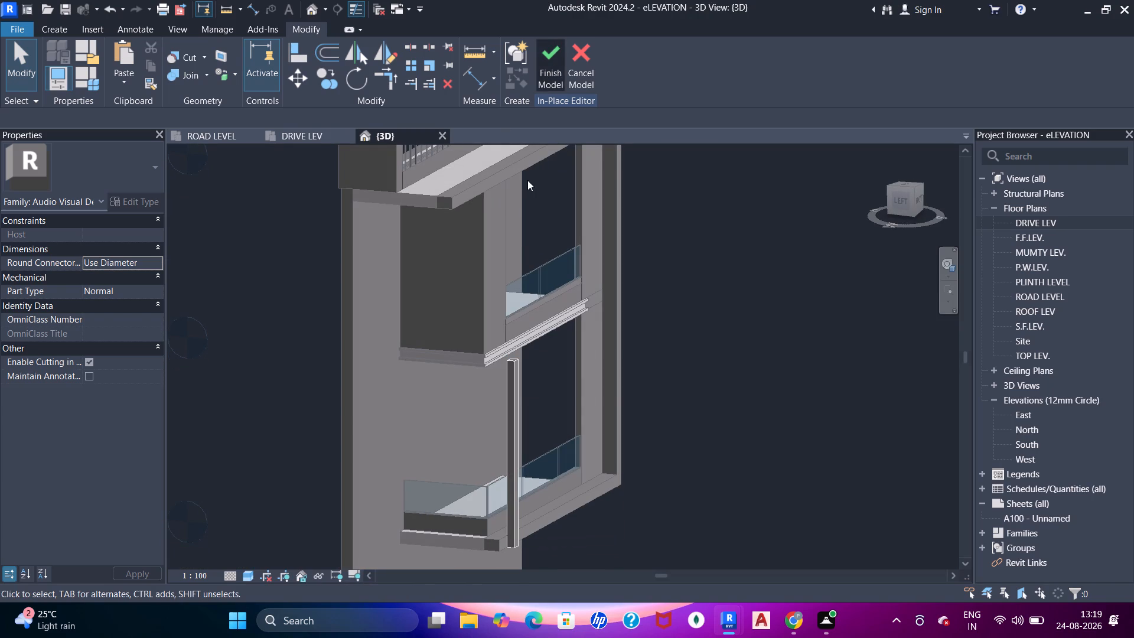
scroll(497, 362, "up", 3)
key("Escape")
key("Escape")
key("Escape")
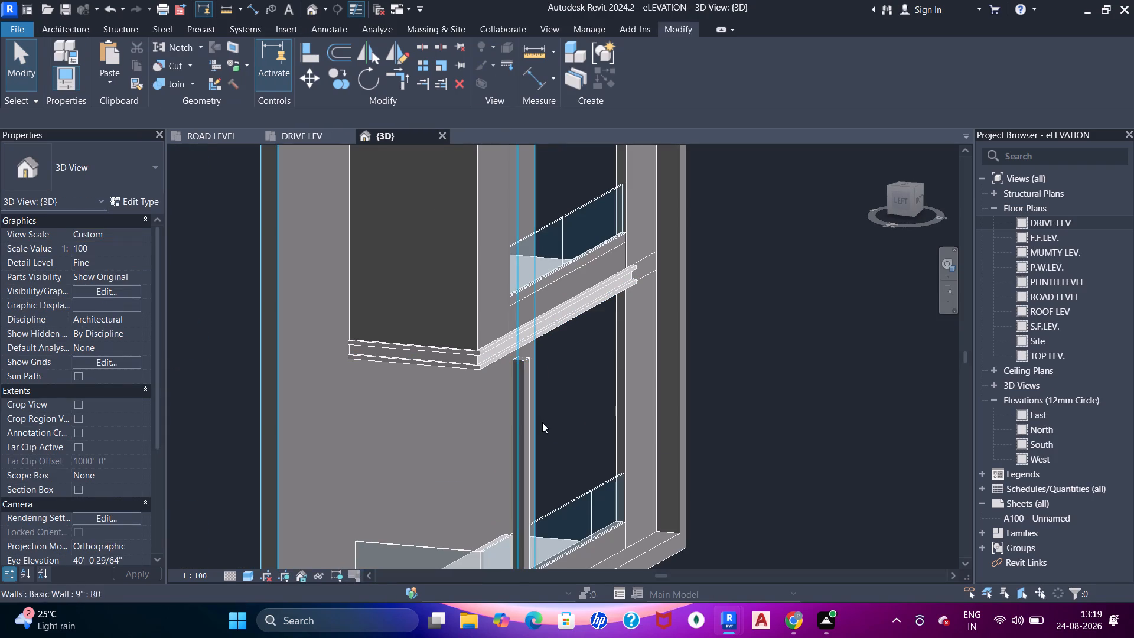
key("Escape")
Align the front face of the 9" second-floor slab with the front face of the outer frame at first-floor level.
middle_click_drag(516, 449, 529, 473, "shift")
scroll(527, 428, "up", 2)
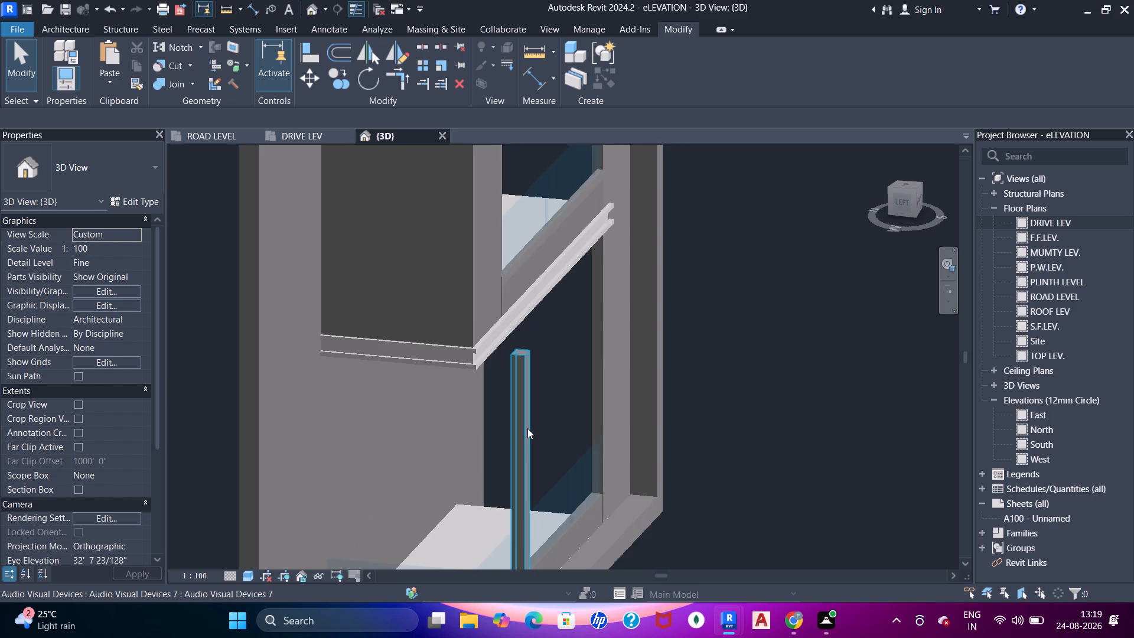
key("shift+a")
key("a")
key("a")
key("a")
scroll(526, 359, "down", 3)
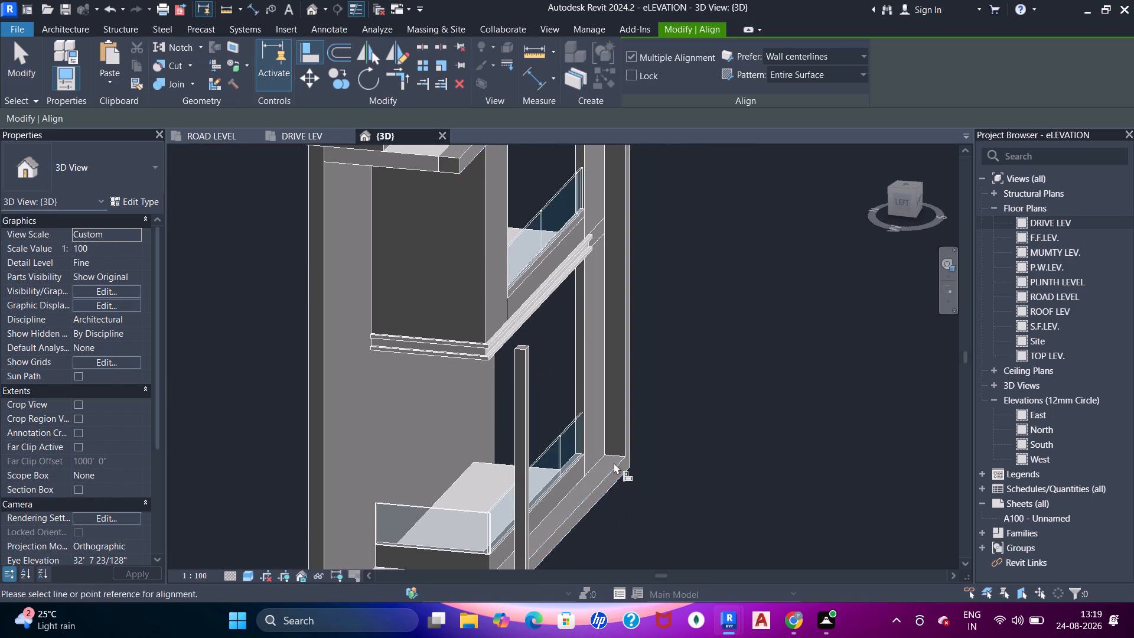
middle_click_drag(651, 262, 656, 242)
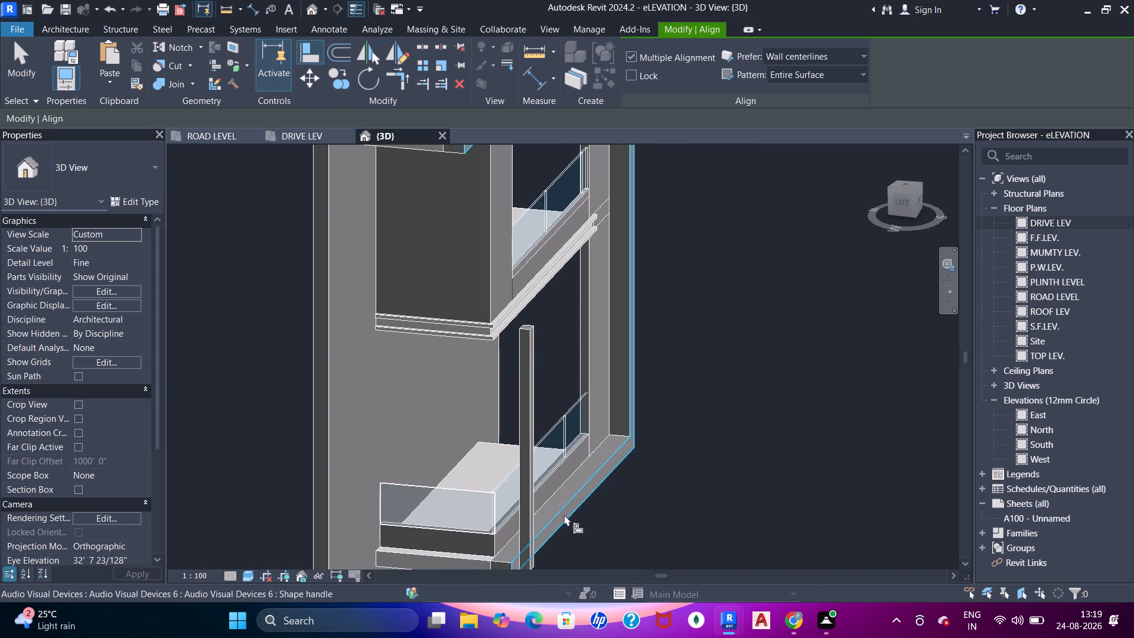
scroll(564, 515, "up", 5)
left_click(564, 515)
middle_click_drag(447, 282, 501, 463)
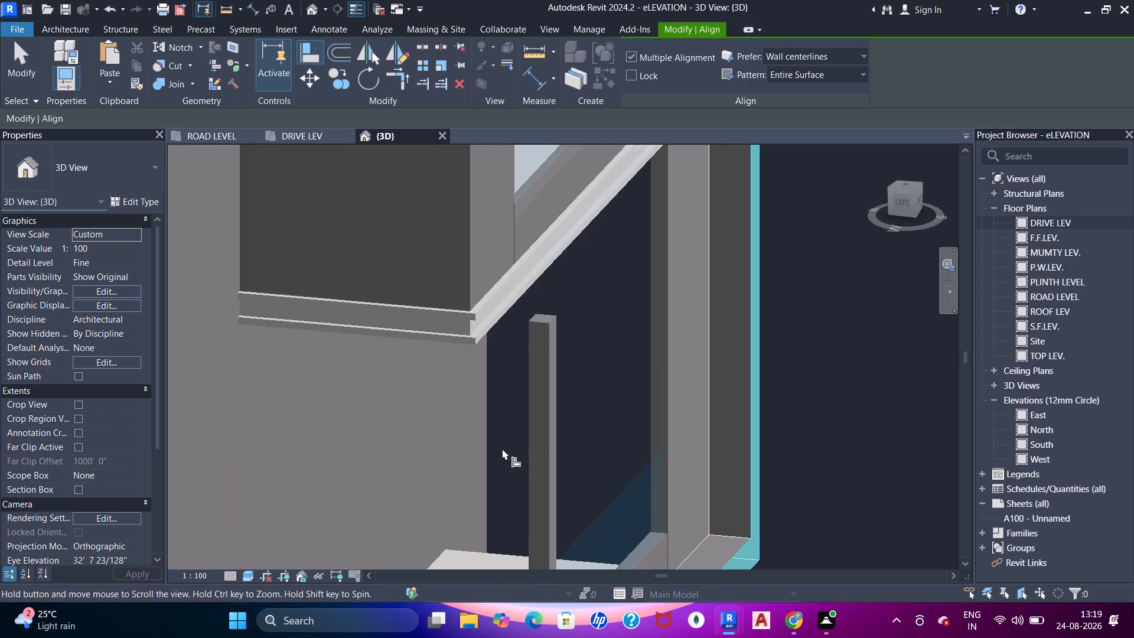
scroll(491, 308, "up", 6)
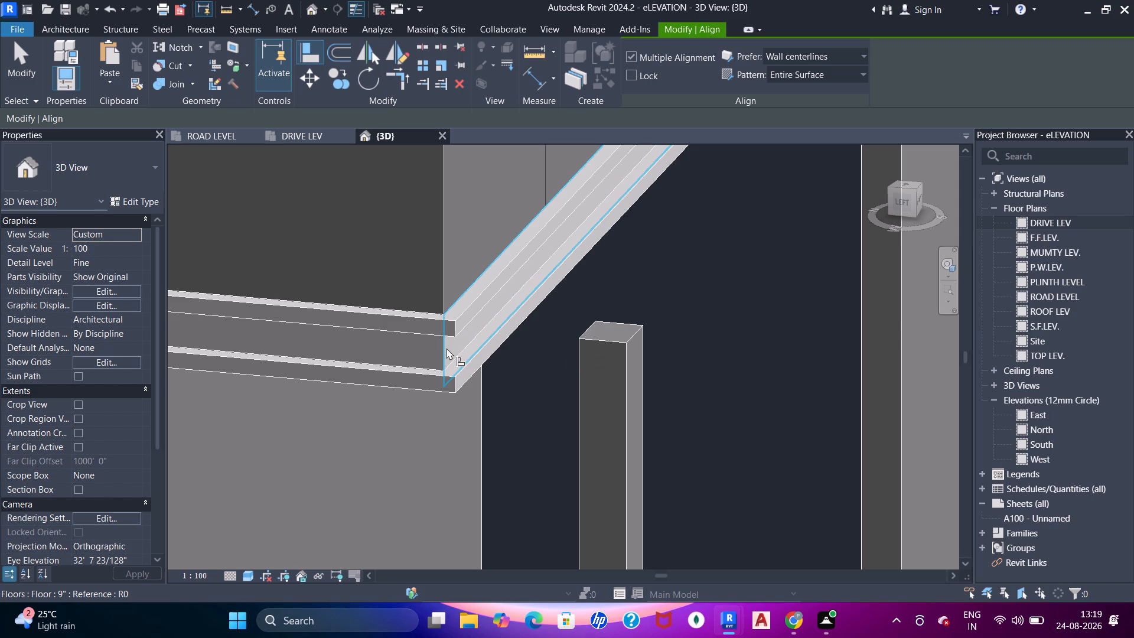
left_click(447, 348)
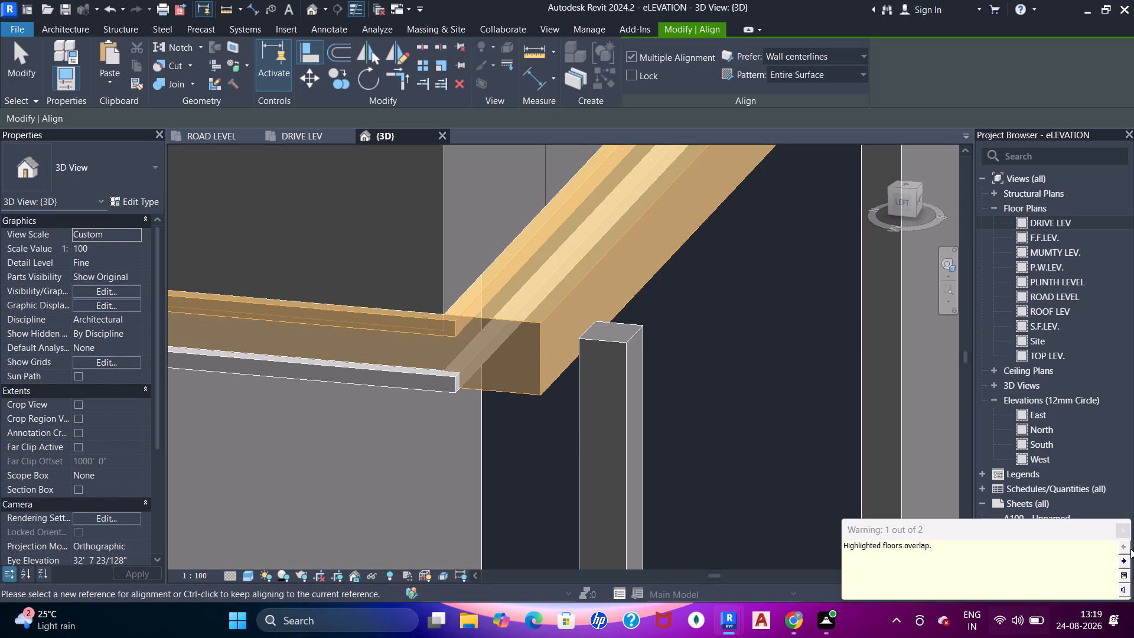
left_click(1124, 530)
Examine in 3D how the extended second-floor slab meets the C-channel and the top of the pipe.
scroll(516, 267, "down", 8)
middle_click_drag(515, 285, 499, 388)
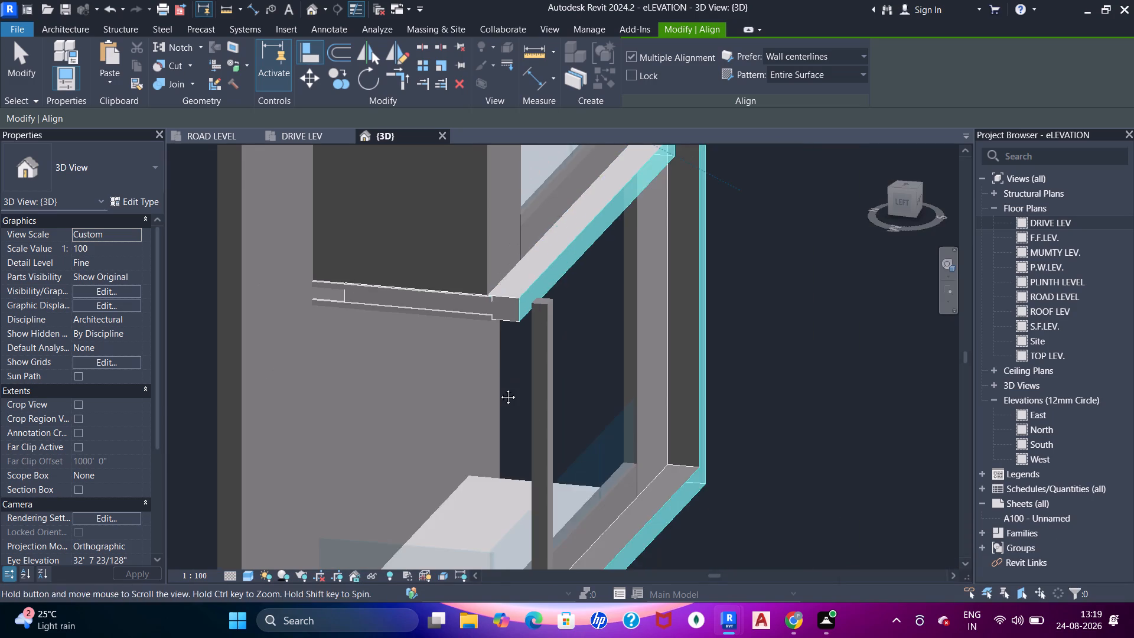
middle_click_drag(499, 388, 493, 431)
middle_click_drag(545, 430, 509, 341, "shift")
middle_click_drag(459, 376, 473, 399, "shift")
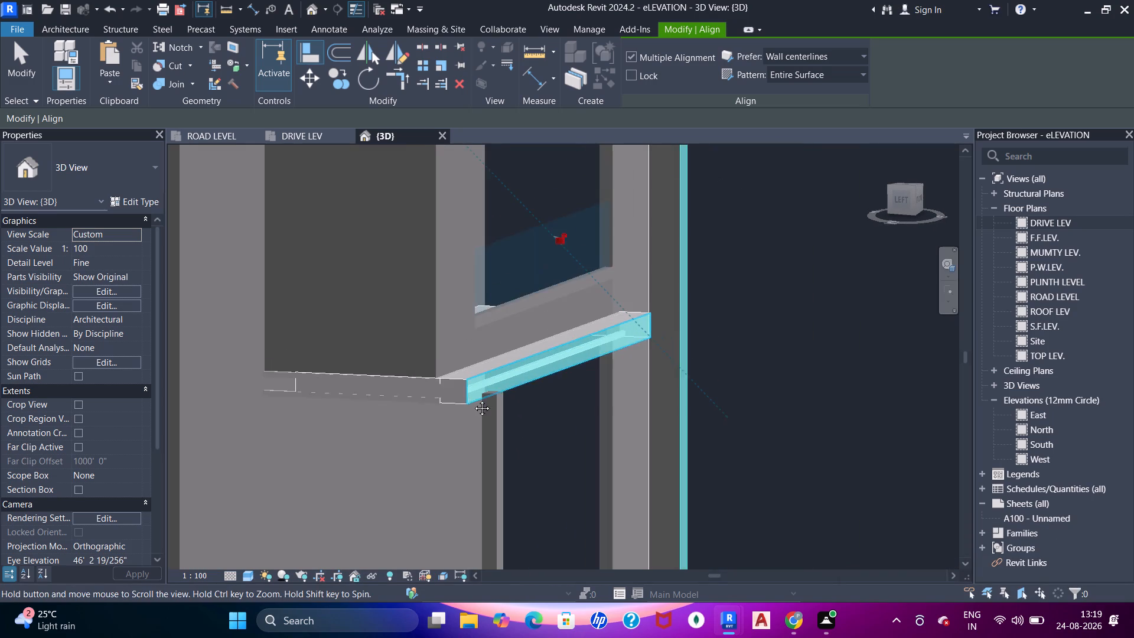
middle_click_drag(473, 399, 474, 454, "shift")
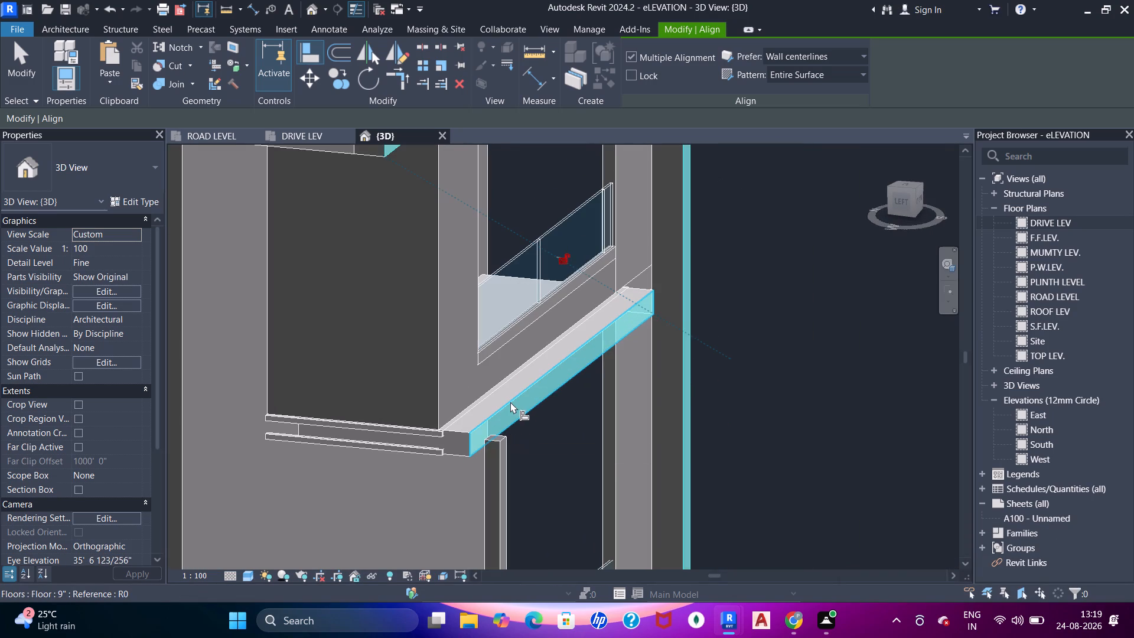
scroll(510, 402, "down", 4)
middle_click_drag(527, 434, 494, 436, "shift")
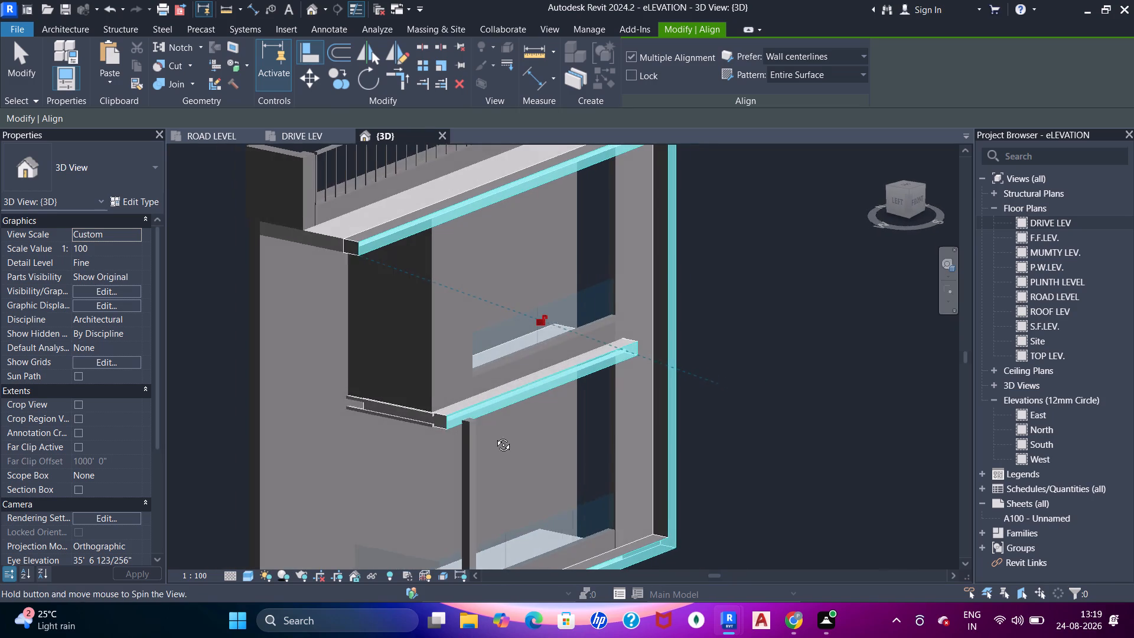
middle_click_drag(494, 436, 495, 435, "shift")
key("Escape")
key("Escape")
key("Escape")
key("Escape")
Reduce the vertical pipe's depth by stretching its front face back towards the slab.
middle_click_drag(479, 426, 490, 357, "shift")
middle_click_drag(495, 438, 511, 242)
middle_click_drag(503, 354, 549, 439, "shift")
middle_click(549, 439, "shift")
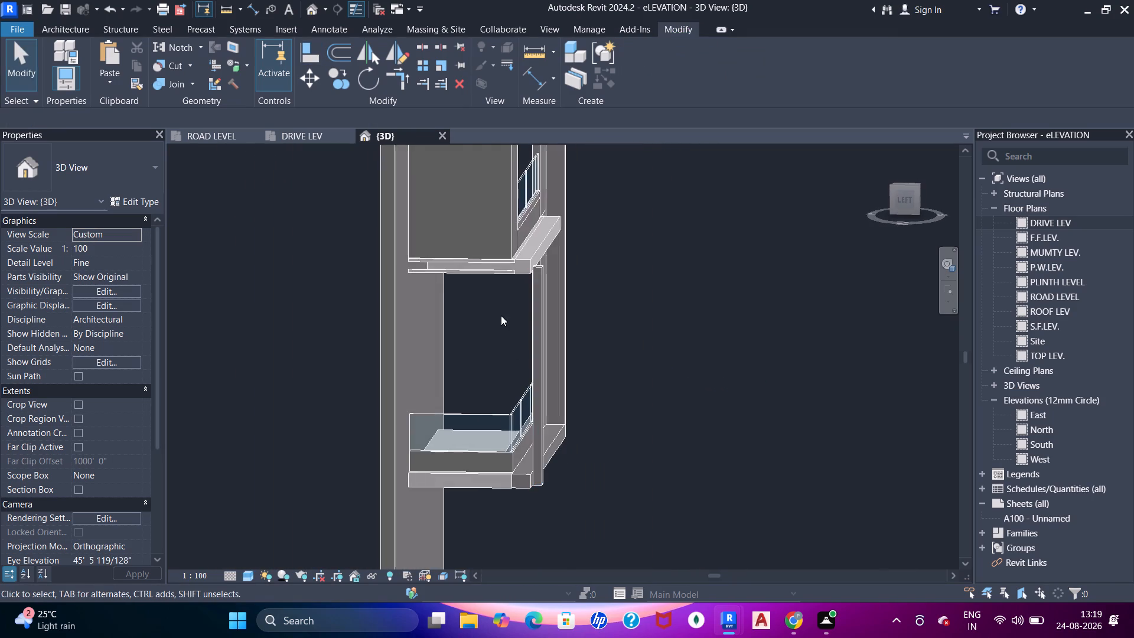
scroll(500, 314, "up", 3)
left_click(559, 324)
scroll(559, 328, "up", 3)
left_click_drag(571, 447, 570, 447)
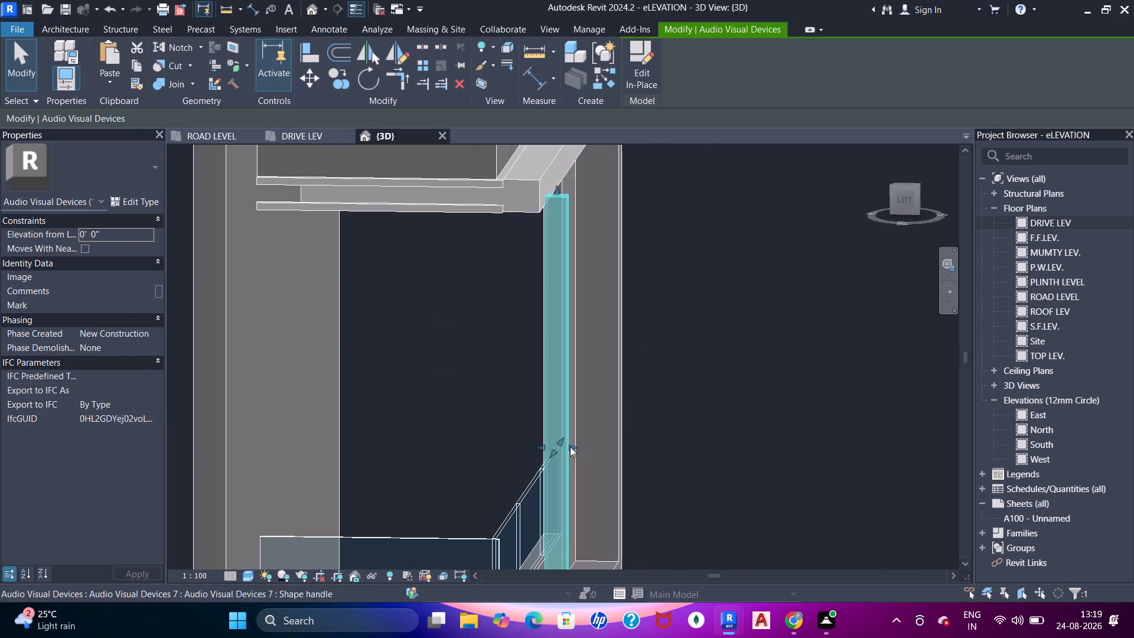
left_click_drag(570, 447, 558, 451)
Narrow the vertical pipe by stretching its left side face inward, as seen from the front elevation.
scroll(563, 260, "down", 4)
middle_click_drag(569, 419, 447, 394, "shift")
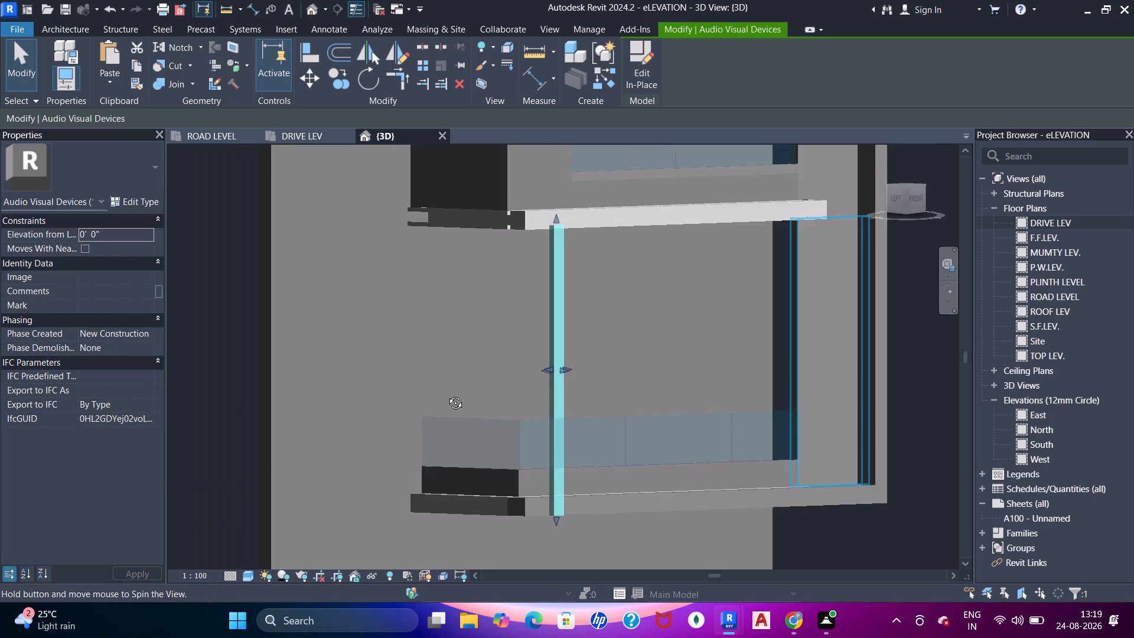
middle_click_drag(447, 394, 431, 394, "shift")
middle_click_drag(667, 397, 581, 430, "shift")
scroll(540, 341, "up", 6)
middle_click_drag(571, 383, 614, 402, "shift")
scroll(575, 414, "up", 4)
left_click_drag(551, 408, 581, 421)
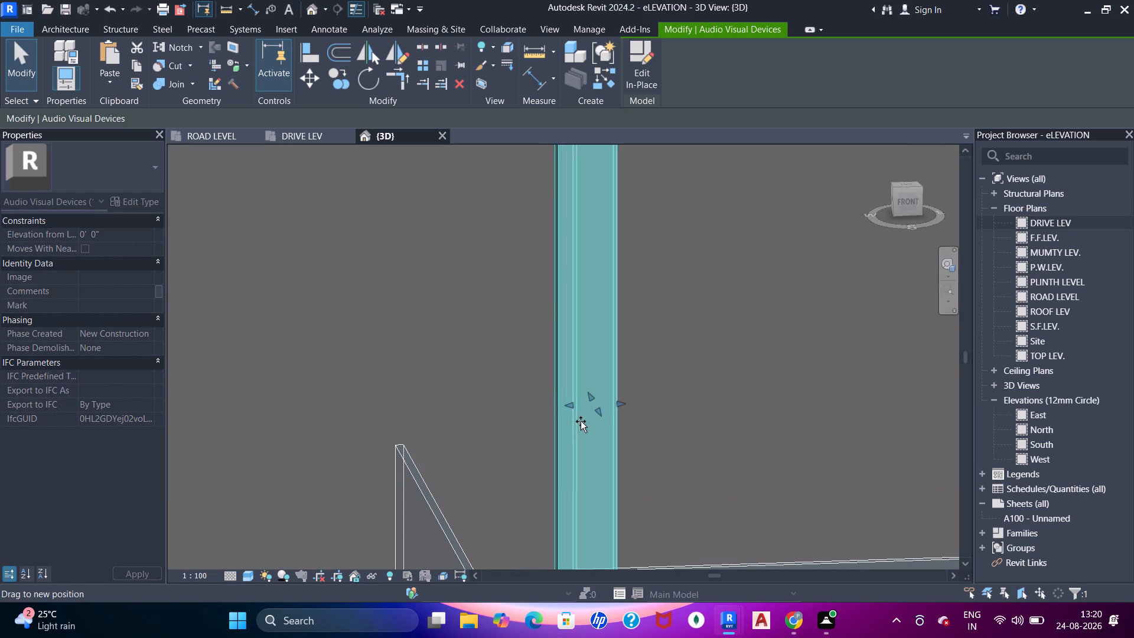
left_click_drag(581, 421, 585, 422)
Align the vertical pipe's back face with the front face of the second-floor slab.
scroll(592, 395, "down", 6)
scroll(637, 308, "down", 3)
middle_click_drag(628, 303, 589, 328, "shift")
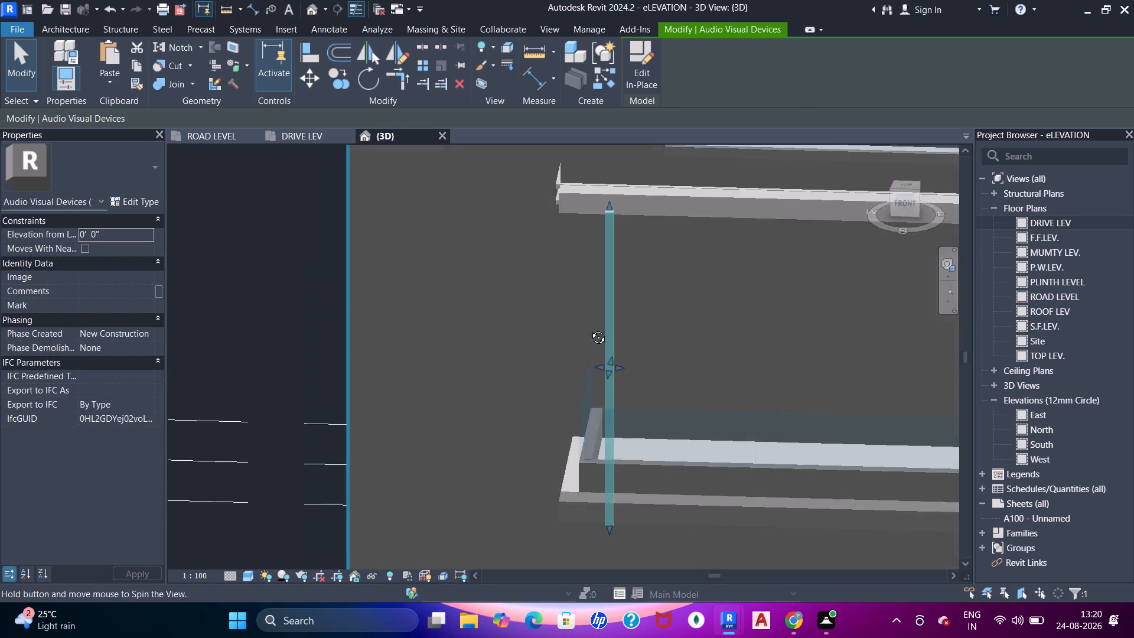
middle_click_drag(589, 328, 565, 311, "shift")
scroll(592, 236, "up", 5)
middle_click_drag(620, 242, 530, 328, "shift")
scroll(649, 251, "up", 6)
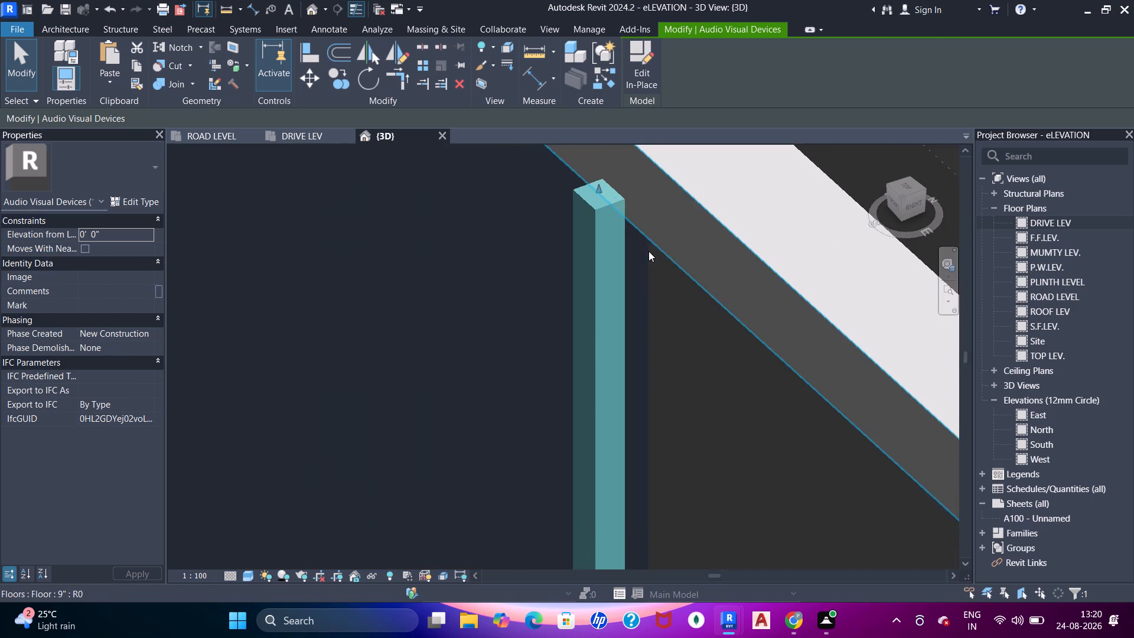
middle_click_drag(641, 288, 567, 285, "shift")
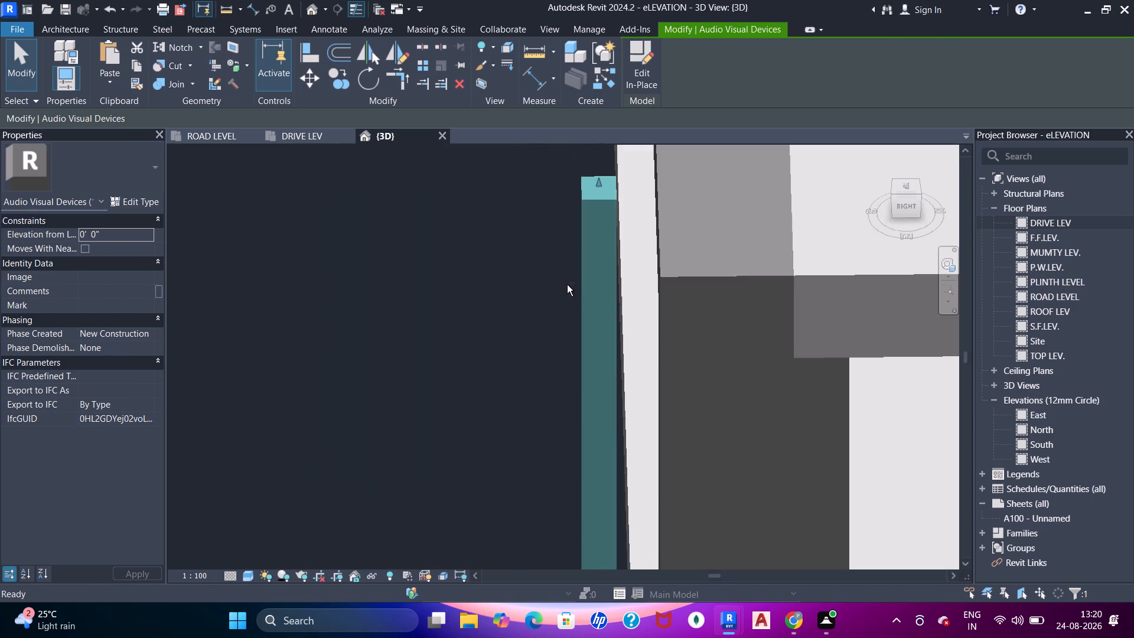
middle_click_drag(605, 298, 618, 313, "shift")
key("a")
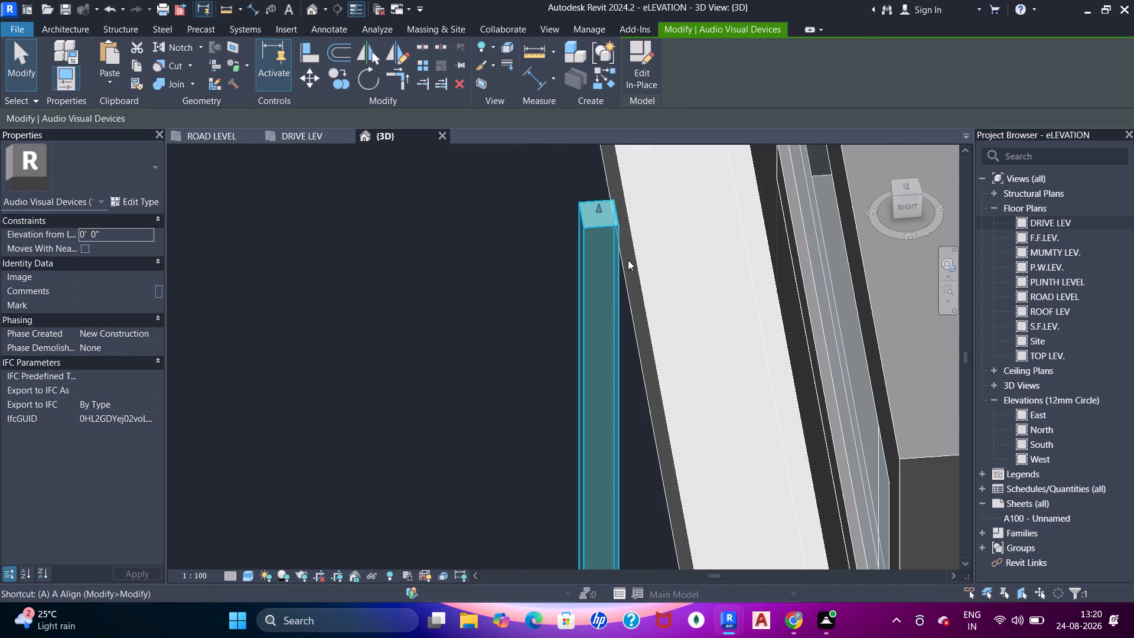
key("a")
type("aa")
left_click(628, 259)
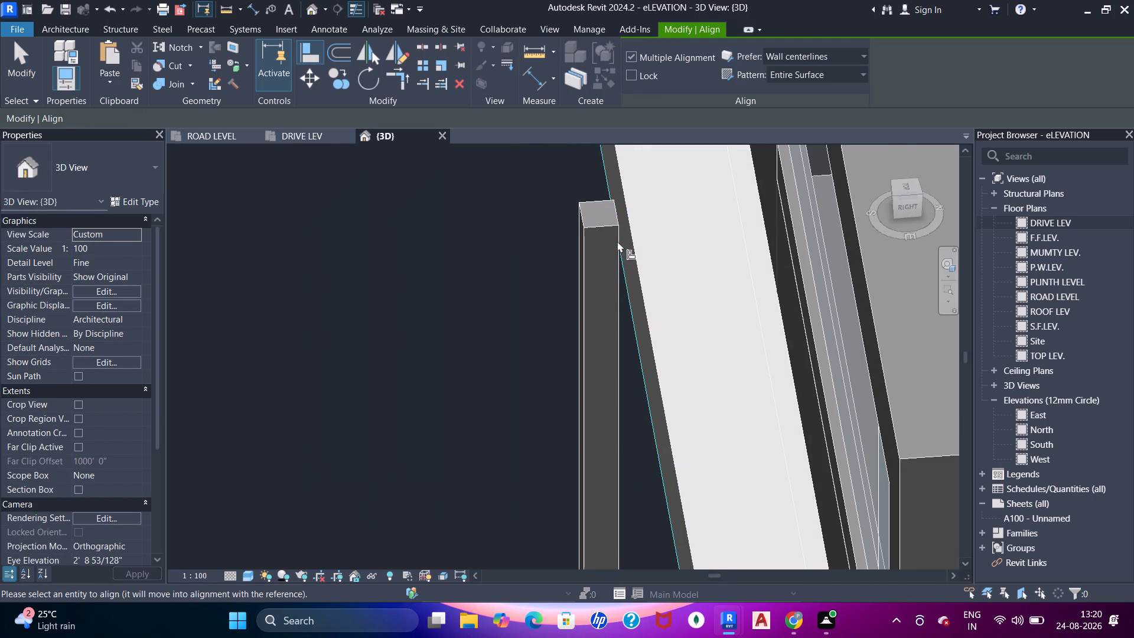
key("Tab")
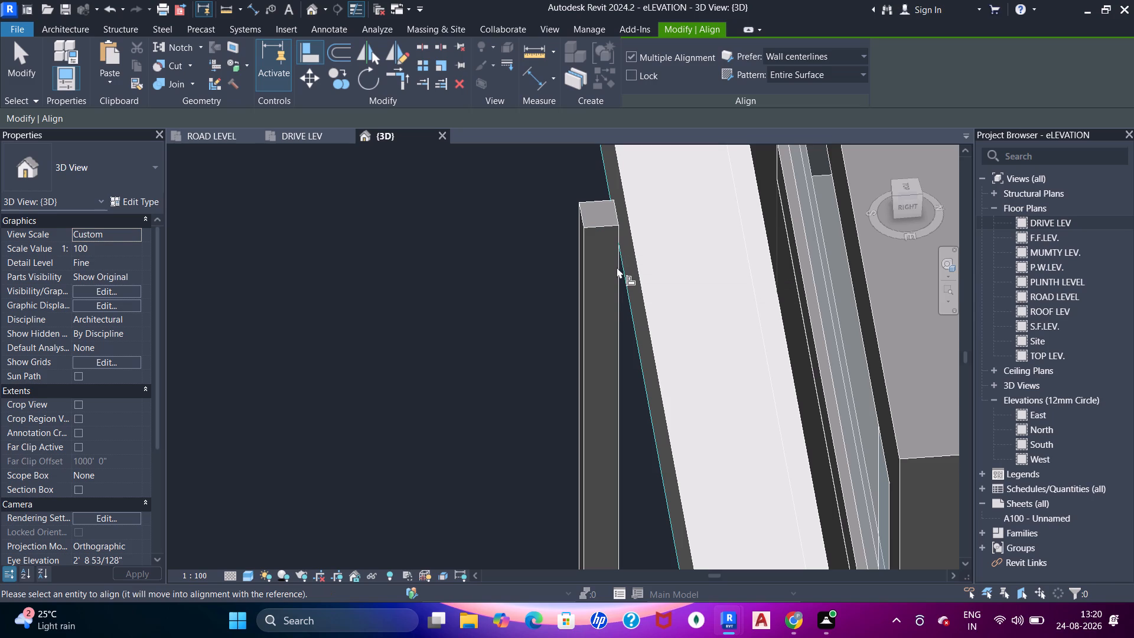
key("Tab")
key("Tab")
key("Tab")
key("Tab")
key("Tab")
key("Tab")
key("Tab")
key("Tab")
key("Tab")
key("Tab")
key("Tab")
key("Tab")
left_click_drag(617, 242, 619, 249)
scroll(622, 276, "down", 7)
middle_click_drag(591, 350, 685, 305, "shift")
key("Escape")
scroll(650, 247, "down", 8)
key("Escape")
Align the first-floor slab's left side face with the left end face of the 9" second-floor slab.
middle_click_drag(723, 340, 801, 261, "shift")
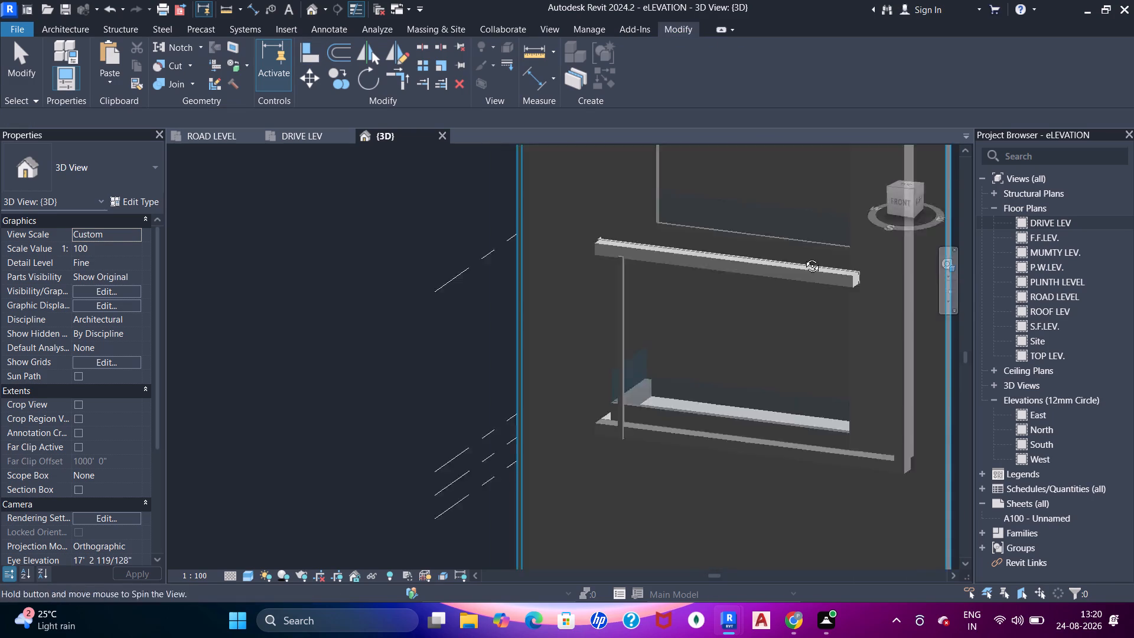
middle_click_drag(676, 327, 792, 269, "shift")
middle_click_drag(633, 311, 655, 379, "shift")
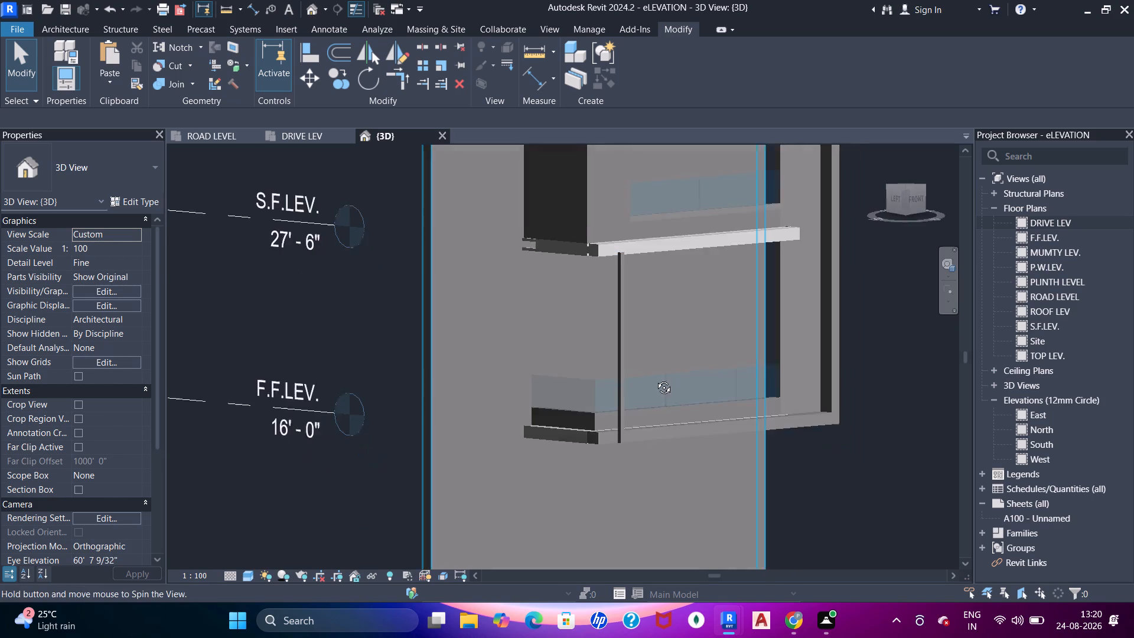
middle_click_drag(655, 379, 670, 464, "shift")
scroll(548, 253, "up", 5)
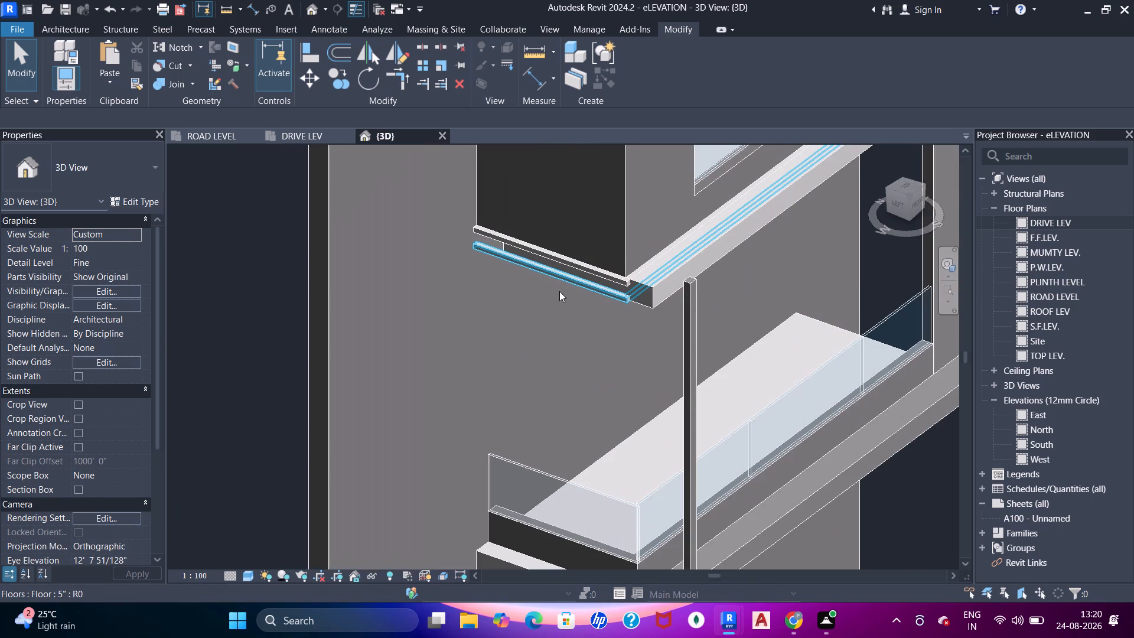
scroll(579, 353, "up", 2)
middle_click_drag(572, 353, 582, 430)
key("a")
key("a")
key("a")
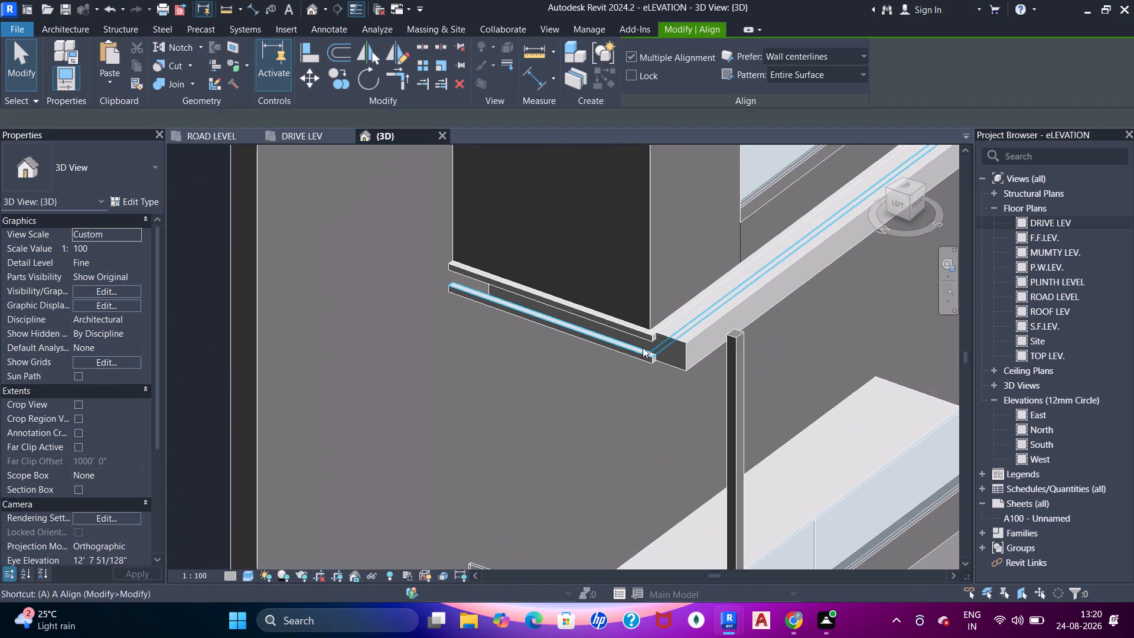
key("a")
key("a")
left_click(668, 344)
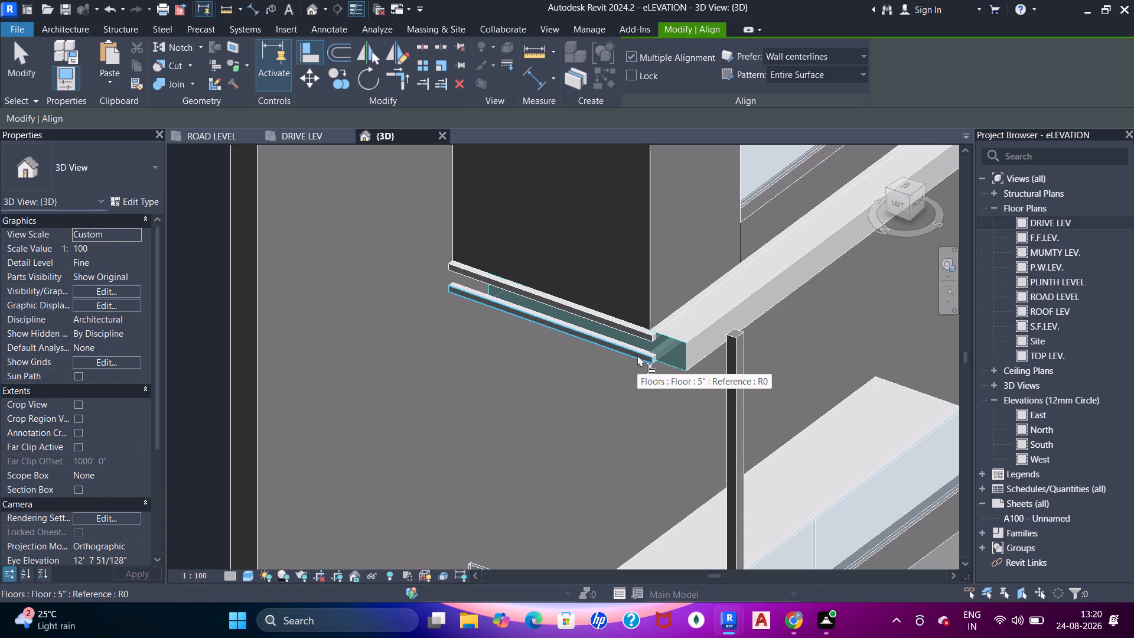
middle_click_drag(634, 366, 619, 425)
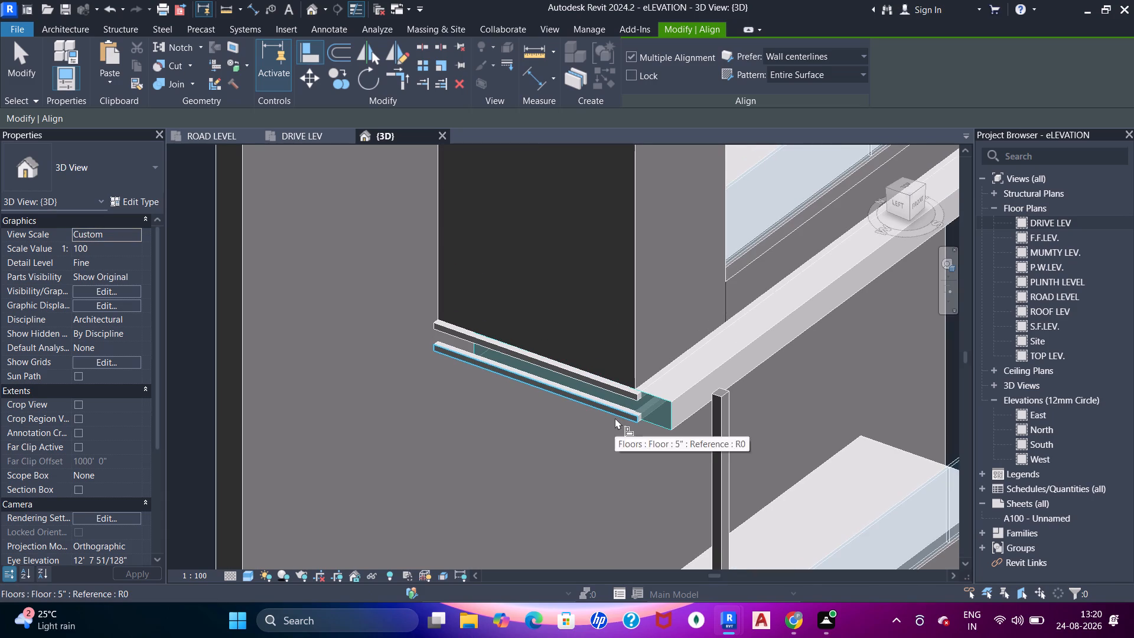
scroll(612, 418, "down", 2)
middle_click_drag(612, 422, 621, 222)
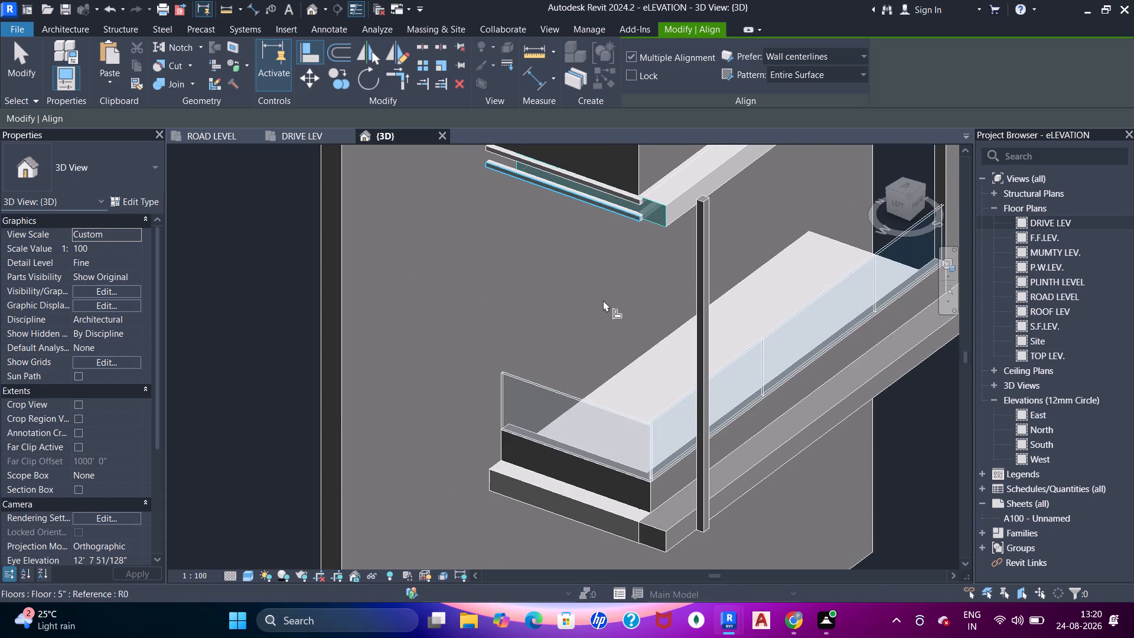
middle_click_drag(603, 300, 608, 320)
left_click(596, 546)
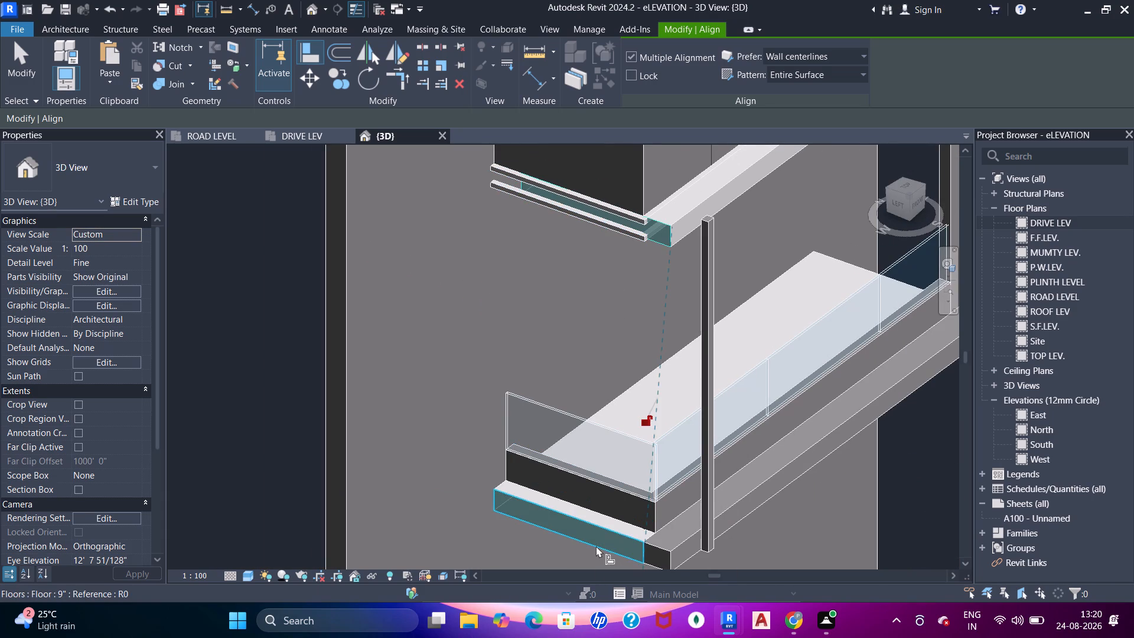
Examine the second-floor slab and vertical pipes in the front elevation rendering for comparison with the 3D model.
middle_click_drag(624, 347, 615, 377)
key("Escape")
key("Escape")
key("Escape")
scroll(604, 323, "down", 4)
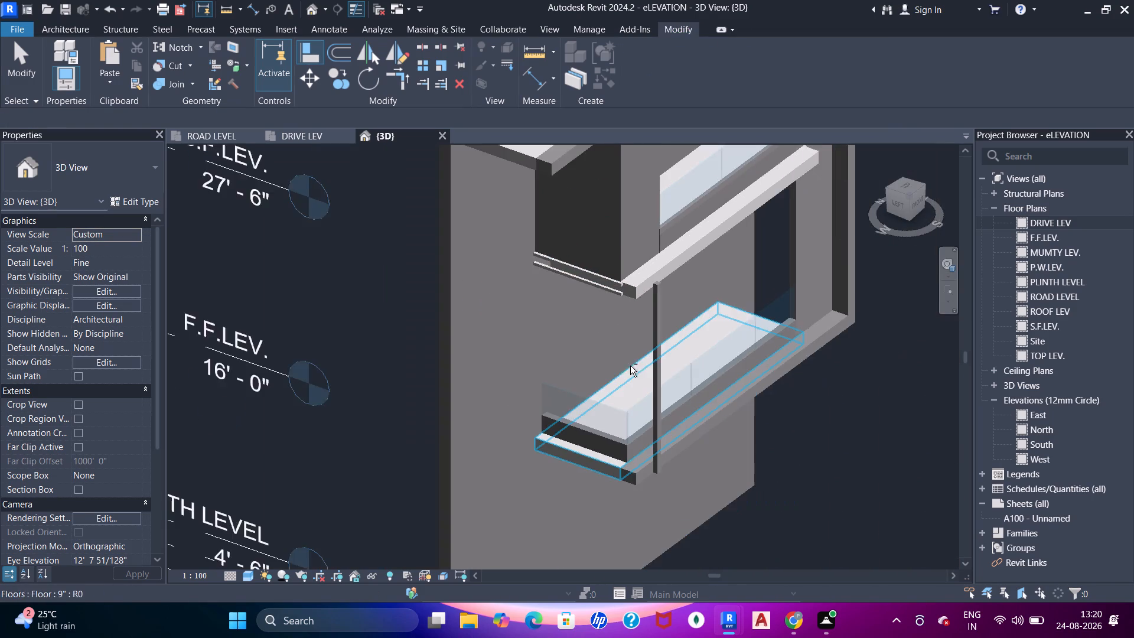
middle_click_drag(630, 366, 627, 309, "shift")
left_click(312, 141)
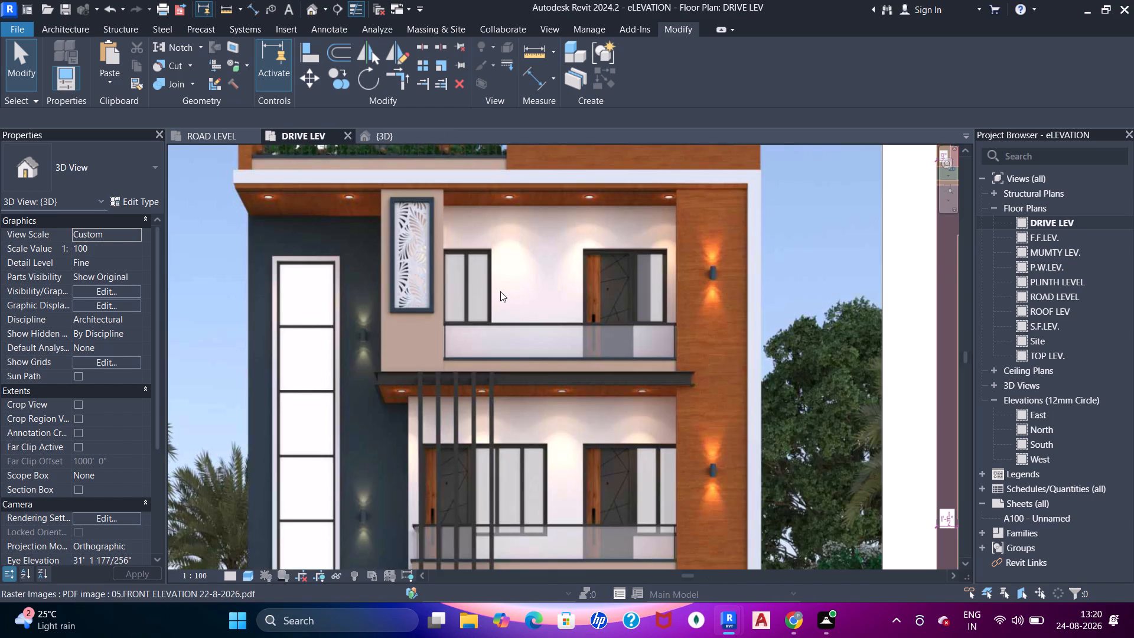
scroll(500, 291, "down", 1)
middle_click_drag(444, 362, 449, 326)
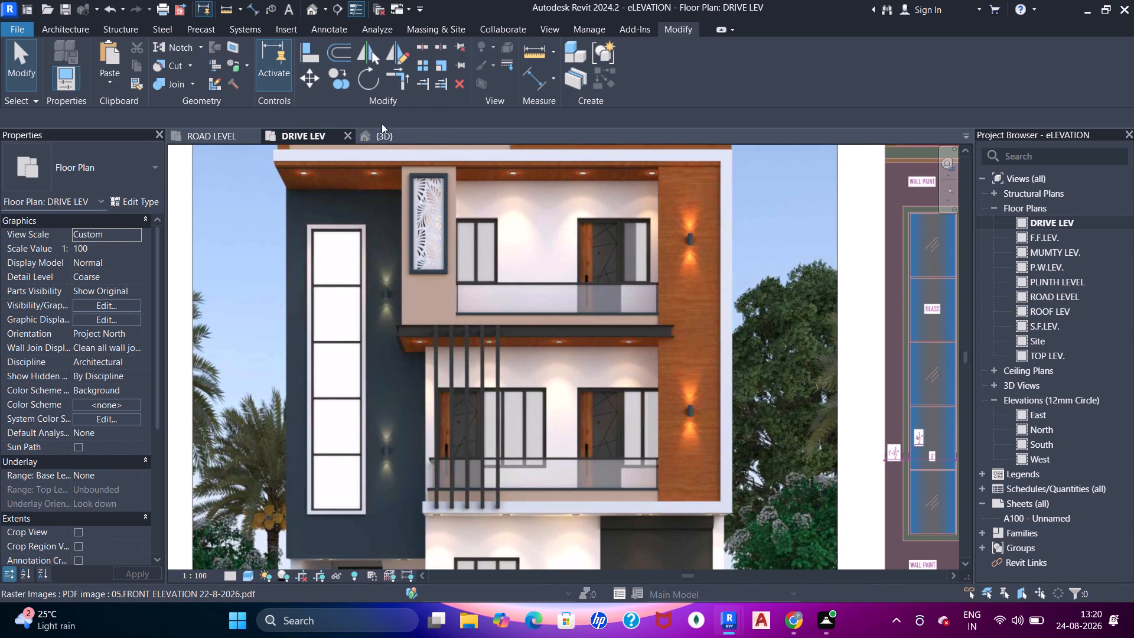
left_click(377, 135)
Edit the boundary of the 9" second-floor slab, nudging its left edge outward to a 1' 10" temporary dimension.
left_click(646, 273)
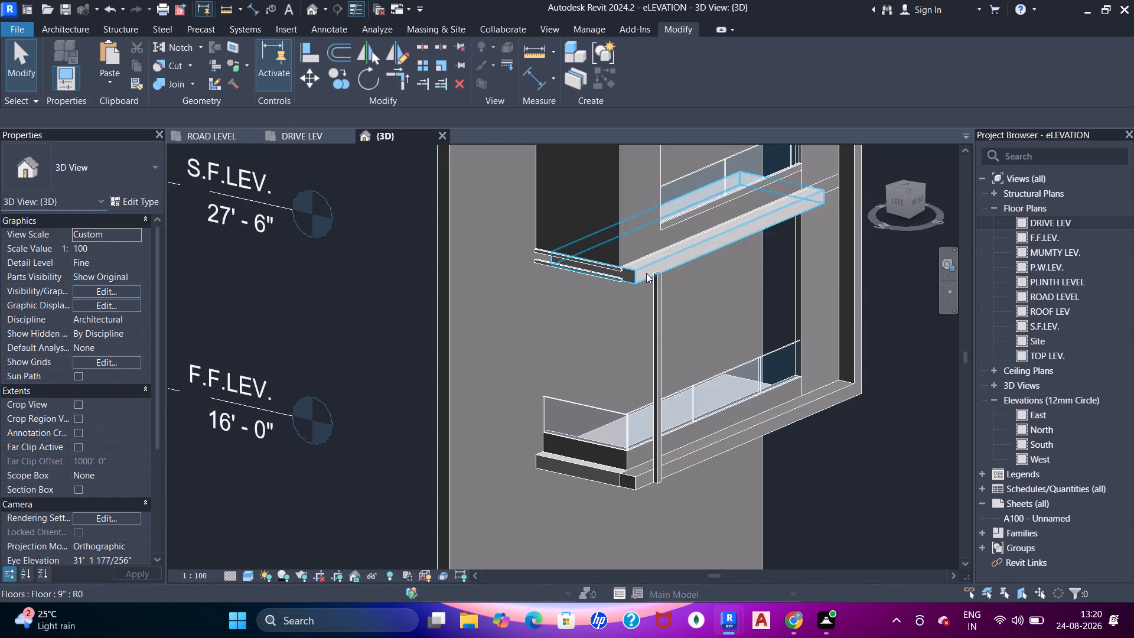
scroll(629, 279, "up", 3)
double_click(629, 277)
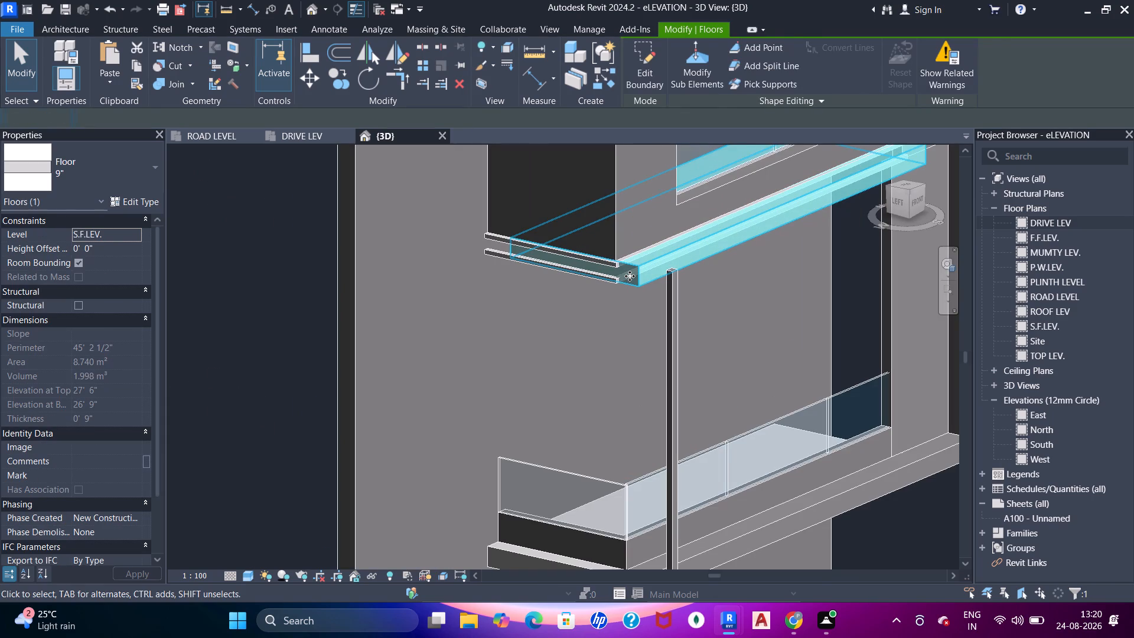
left_click(600, 260)
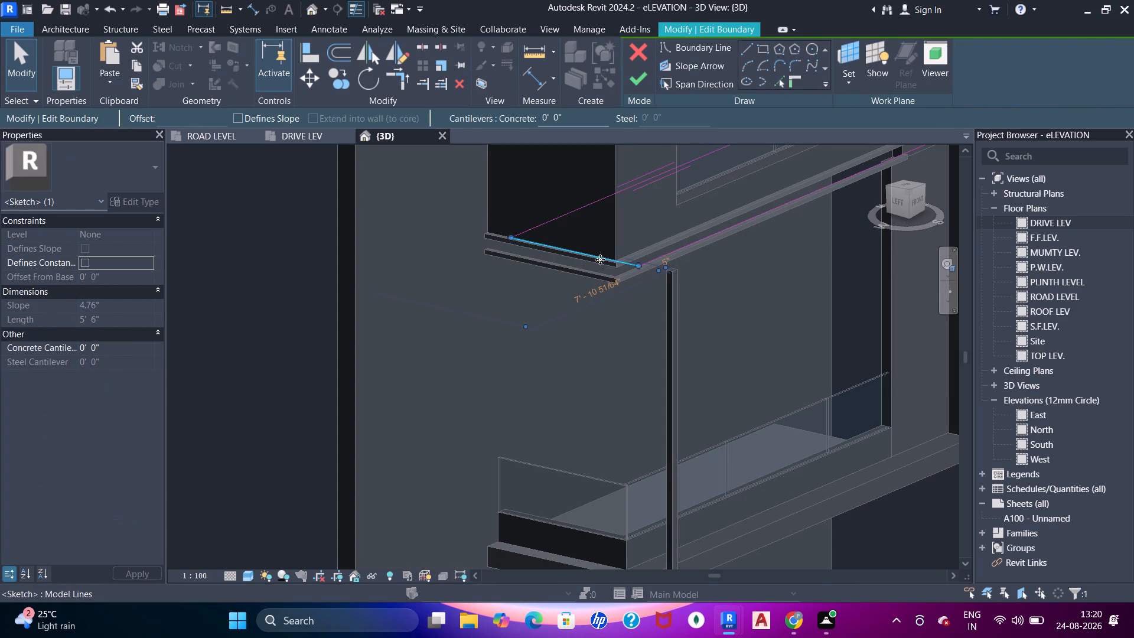
key("Left")
key("Left")
key("Left")
key("Left")
key("Left")
key("Left")
key("Left")
key("Right")
key("Down")
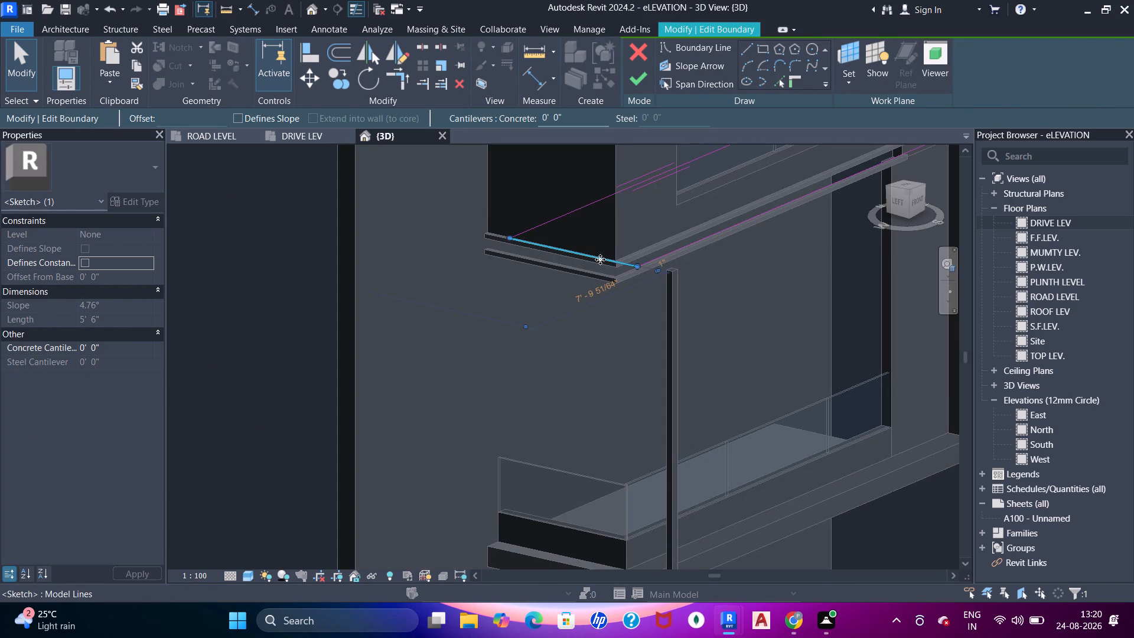
key("Down")
key("Down")
key("Down")
key("Down")
key("Down")
key("Down")
key("Down")
key("Down")
key("Down")
key("Down")
key("Down")
key("Down")
key("Down")
key("Down")
key("Down")
key("Down")
key("Down")
key("Down")
key("Down")
key("Down")
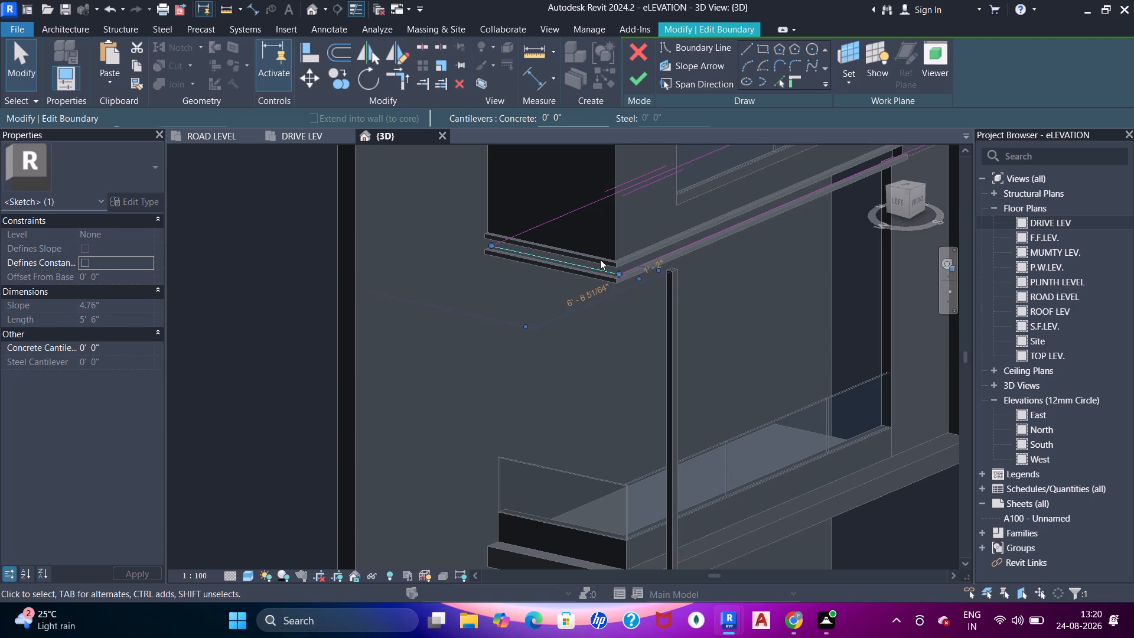
key("Down")
key("Down")
key("Down")
key("Down")
key("Down")
key("Down")
key("Down")
key("Down")
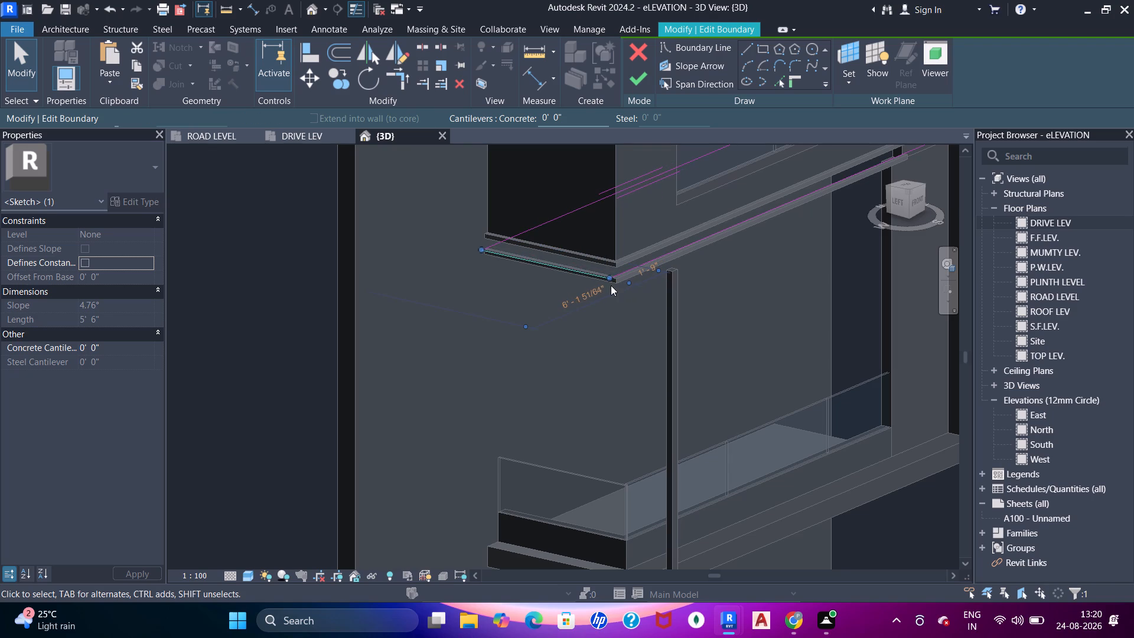
Nudge the slab's left boundary edge back inward to about 1' 4" and finish the boundary edit.
middle_click_drag(622, 309, 473, 161)
scroll(560, 307, "down", 3)
middle_click_drag(590, 359, 568, 268)
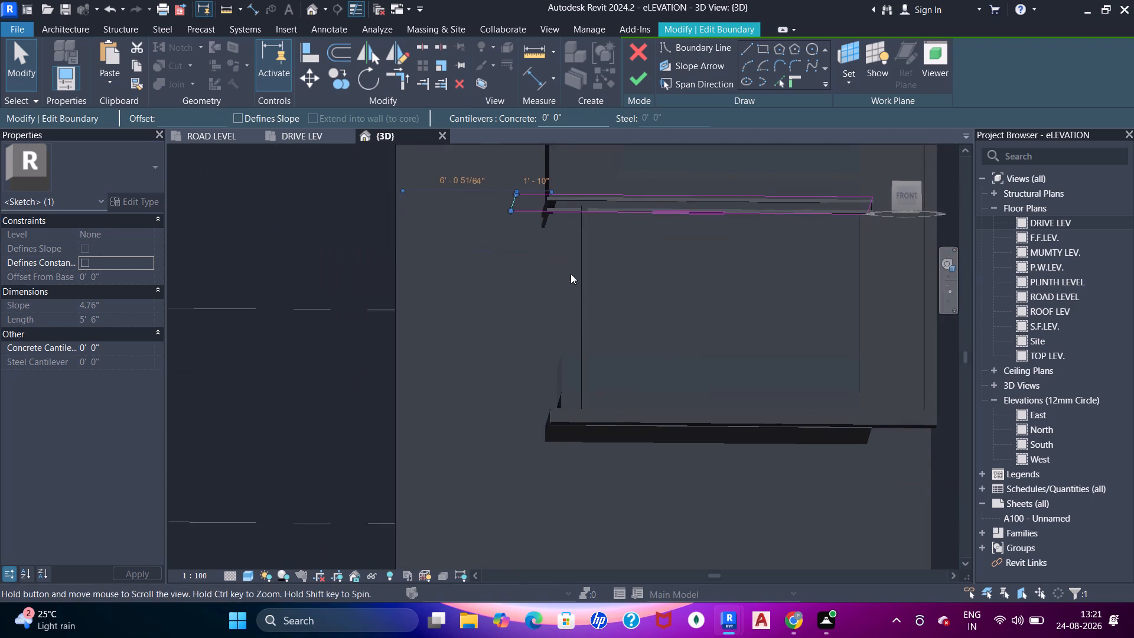
middle_click_drag(578, 281, 576, 324, "shift")
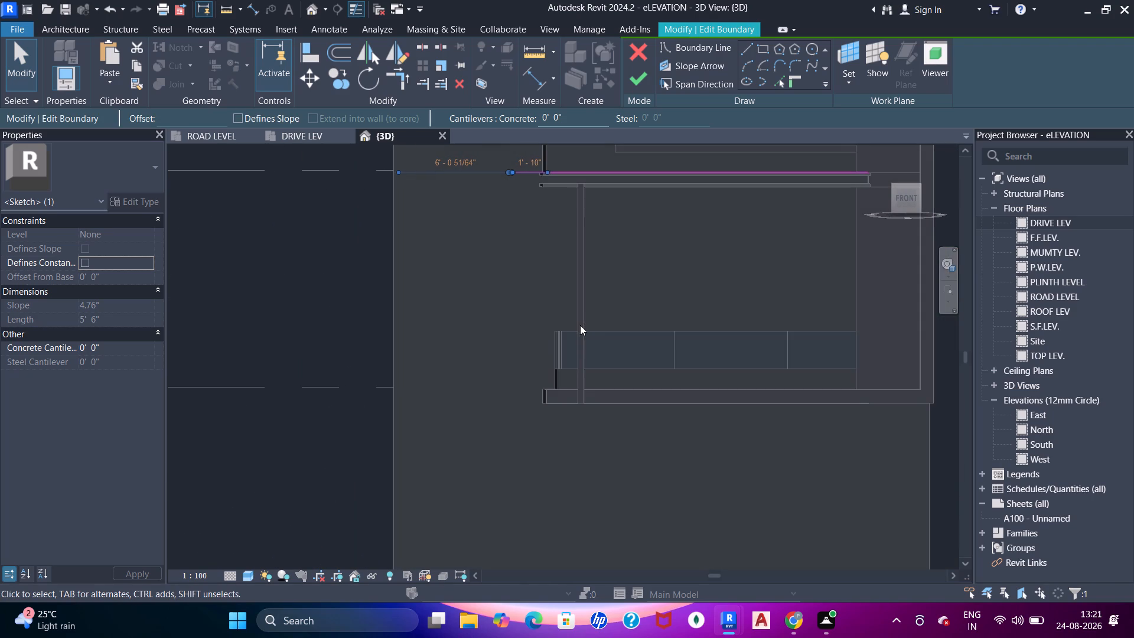
key("Right")
key("Right")
left_click(303, 136)
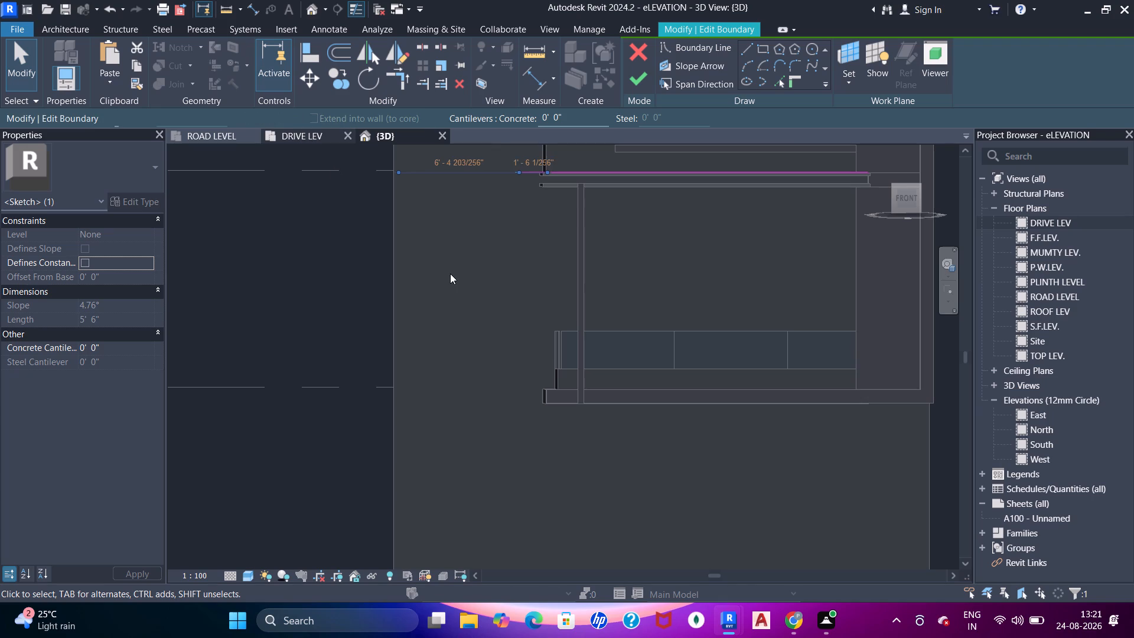
left_click(392, 142)
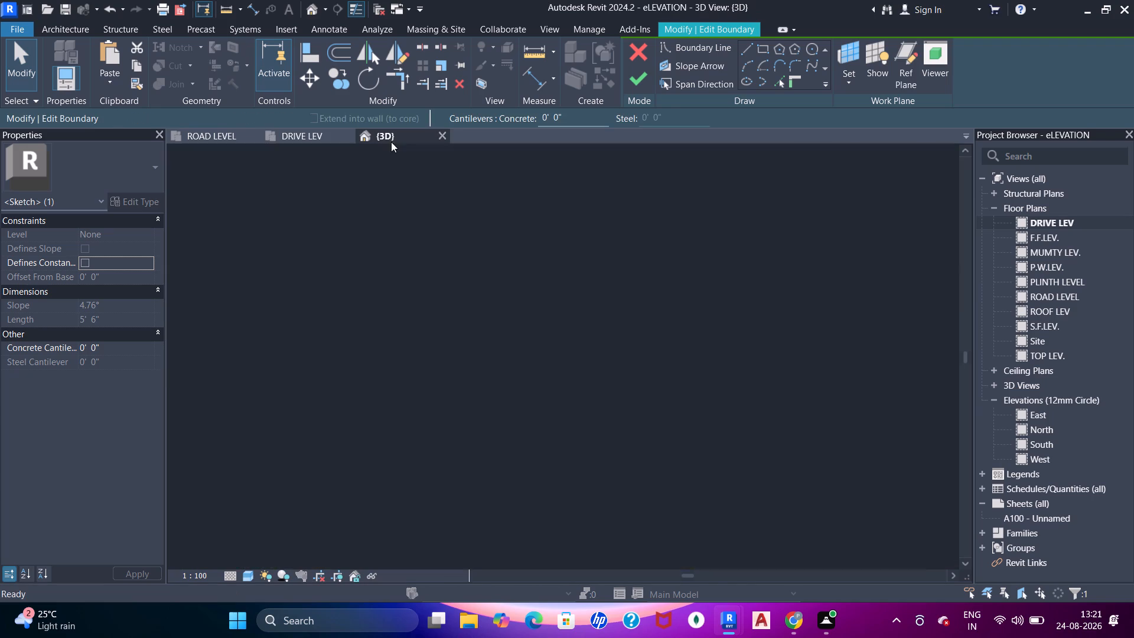
key("Right")
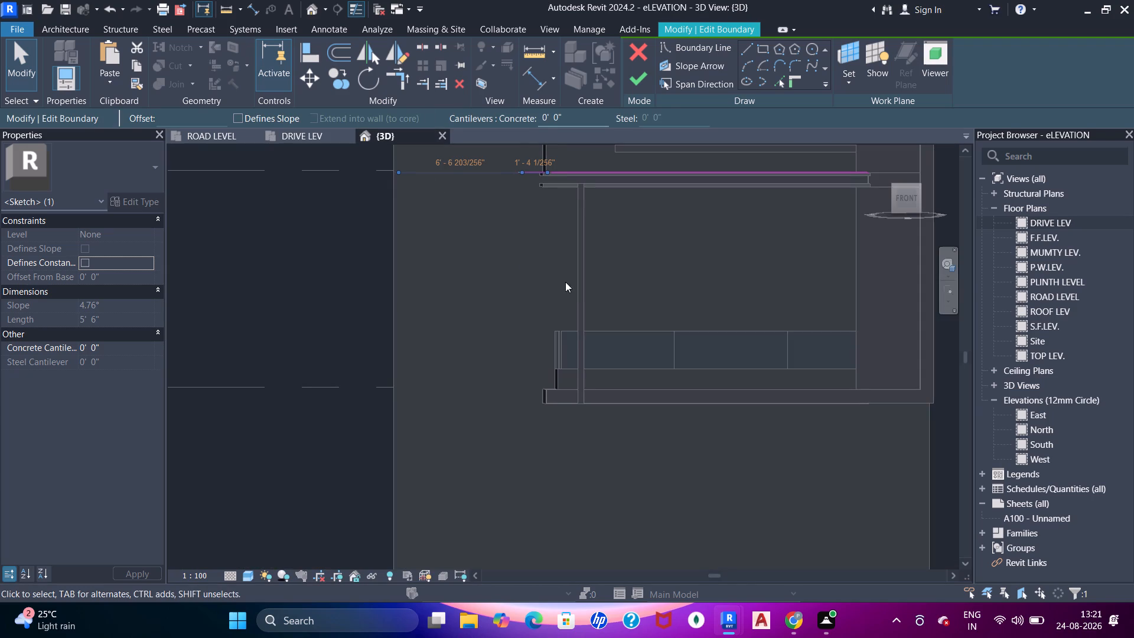
middle_click_drag(552, 310, 589, 389, "shift")
left_click(641, 78)
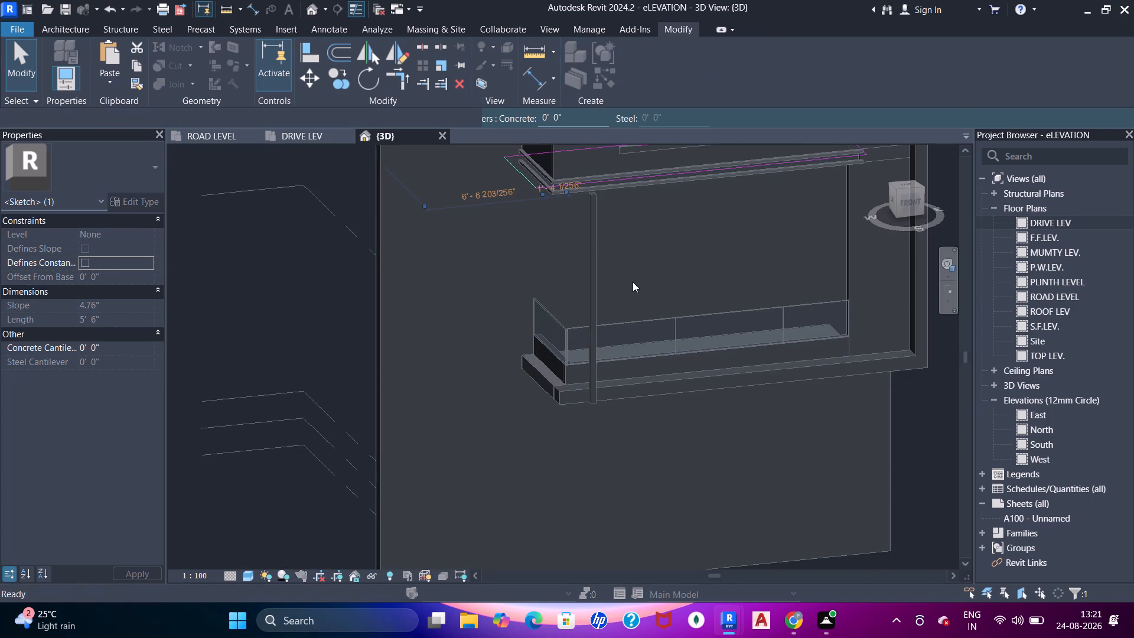
Compare the second-floor slab's left overhang, seen from the front, with the front elevation rendering.
middle_click_drag(613, 267, 599, 209, "shift")
key("Escape")
key("Escape")
middle_click_drag(614, 301, 582, 265, "shift")
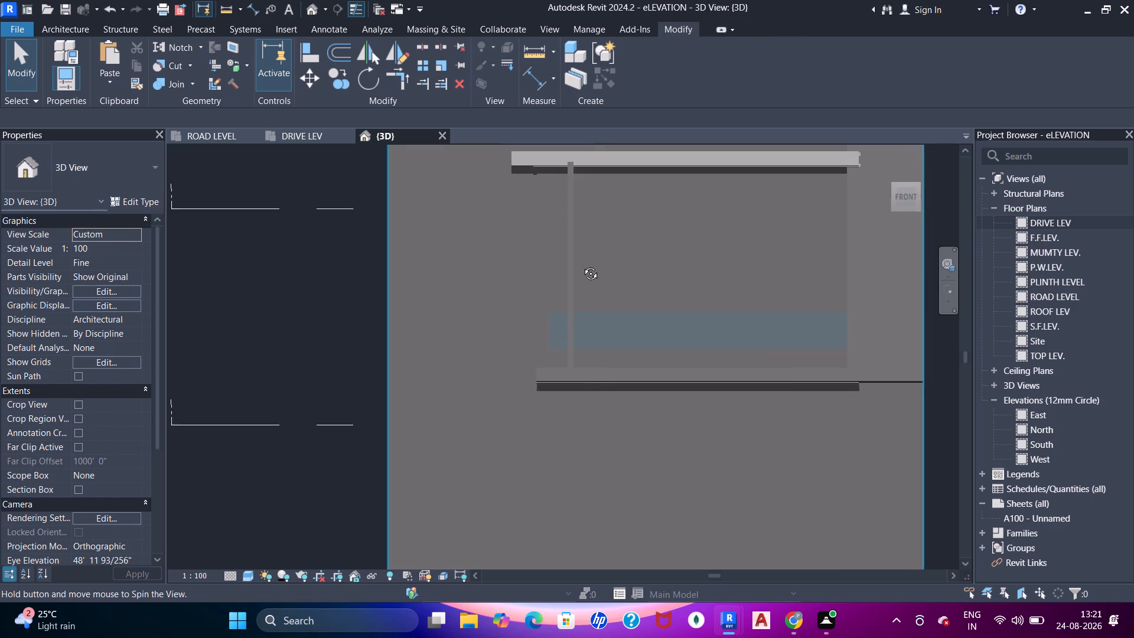
middle_click_drag(582, 265, 577, 290, "shift")
scroll(589, 259, "down", 6)
middle_click_drag(643, 367, 656, 304, "shift")
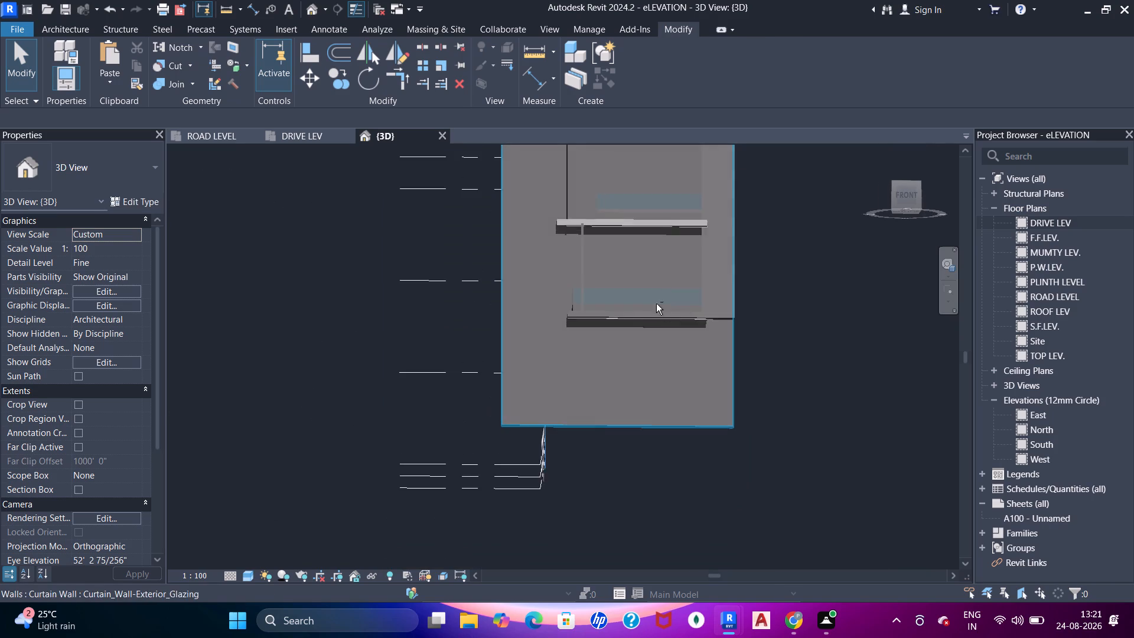
middle_click_drag(656, 310, 653, 332, "shift")
middle_click_drag(624, 311, 624, 326, "shift")
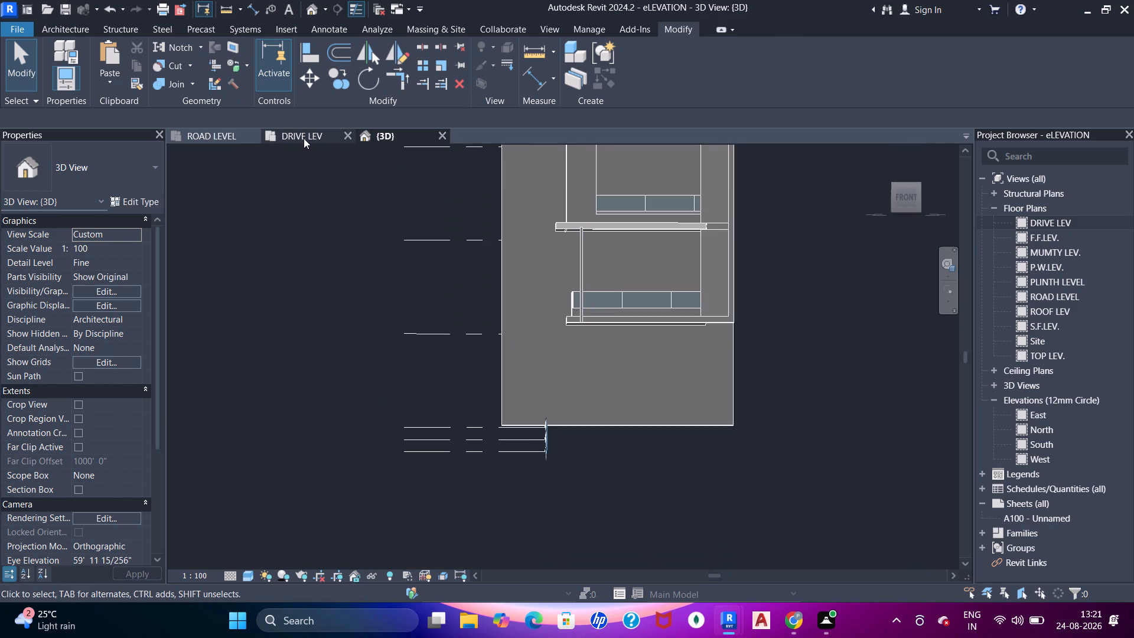
left_click(304, 138)
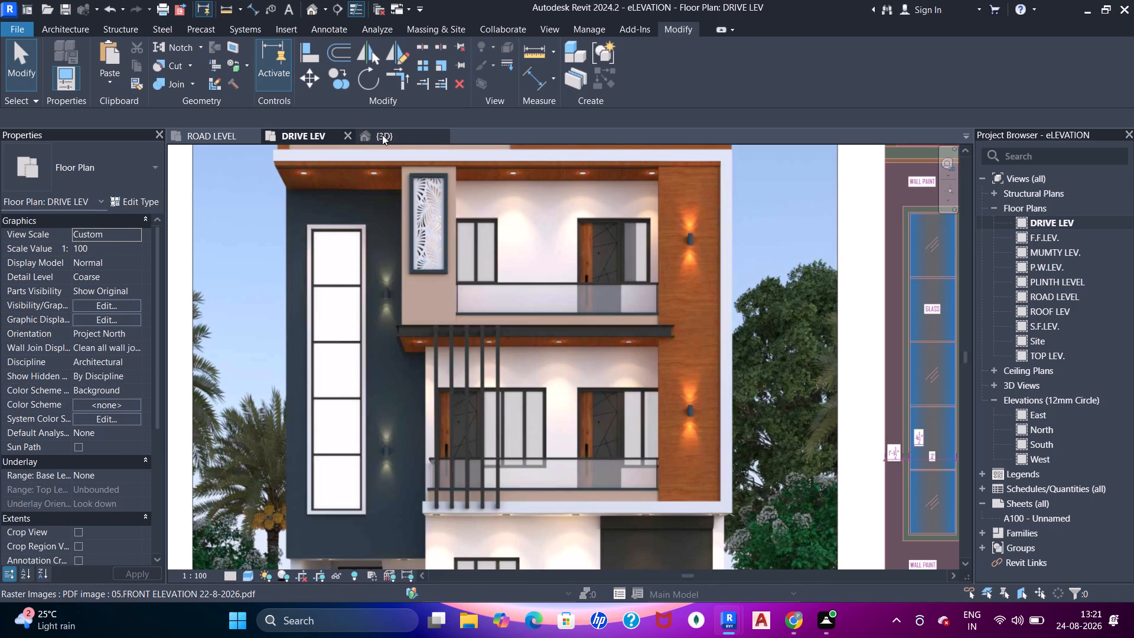
left_click(382, 135)
middle_click_drag(562, 283, 615, 354, "shift")
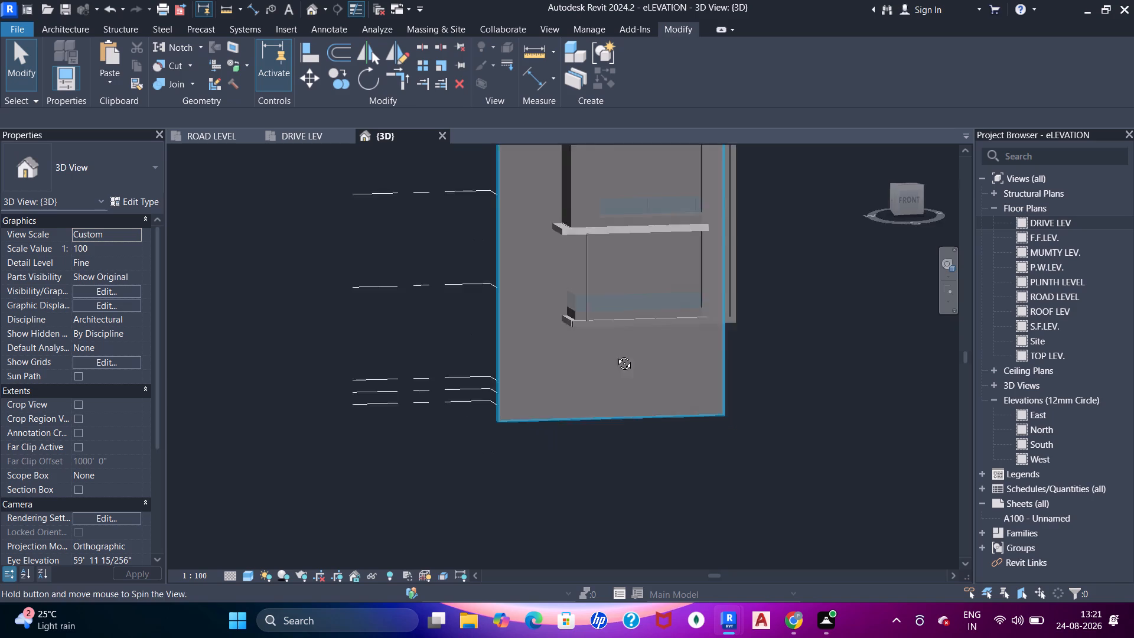
middle_click_drag(615, 354, 636, 375, "shift")
Align the 5" floor strip along the second-floor slab with the front face of the 9" slab.
scroll(561, 236, "up", 5)
middle_click_drag(571, 248, 571, 294)
scroll(578, 285, "up", 5)
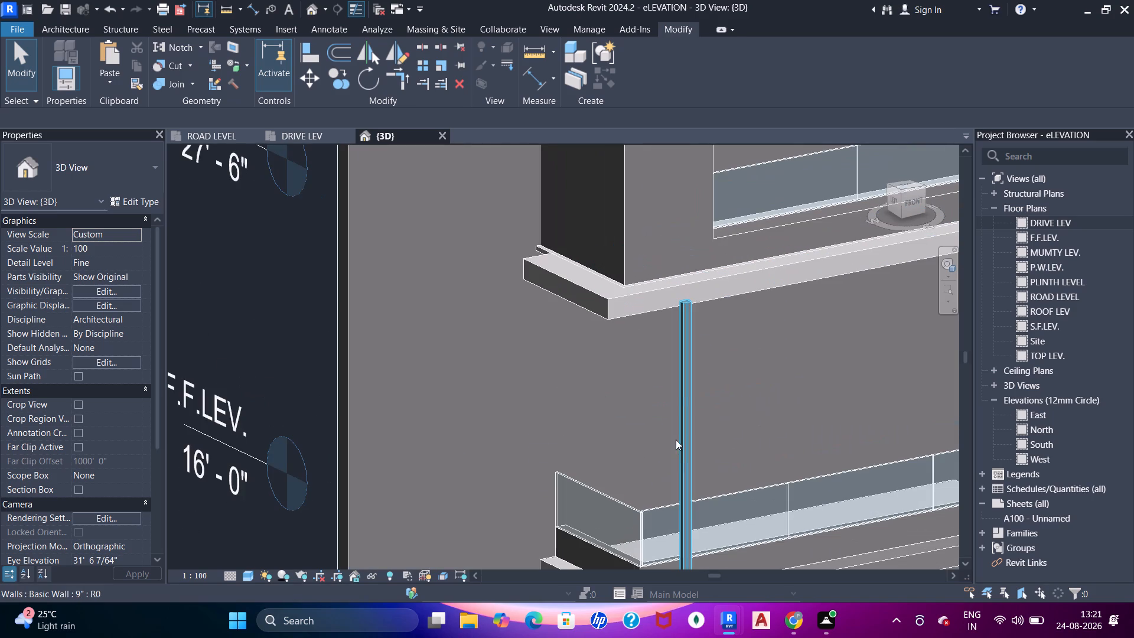
left_click(589, 271)
scroll(669, 333, "up", 4)
key("Escape")
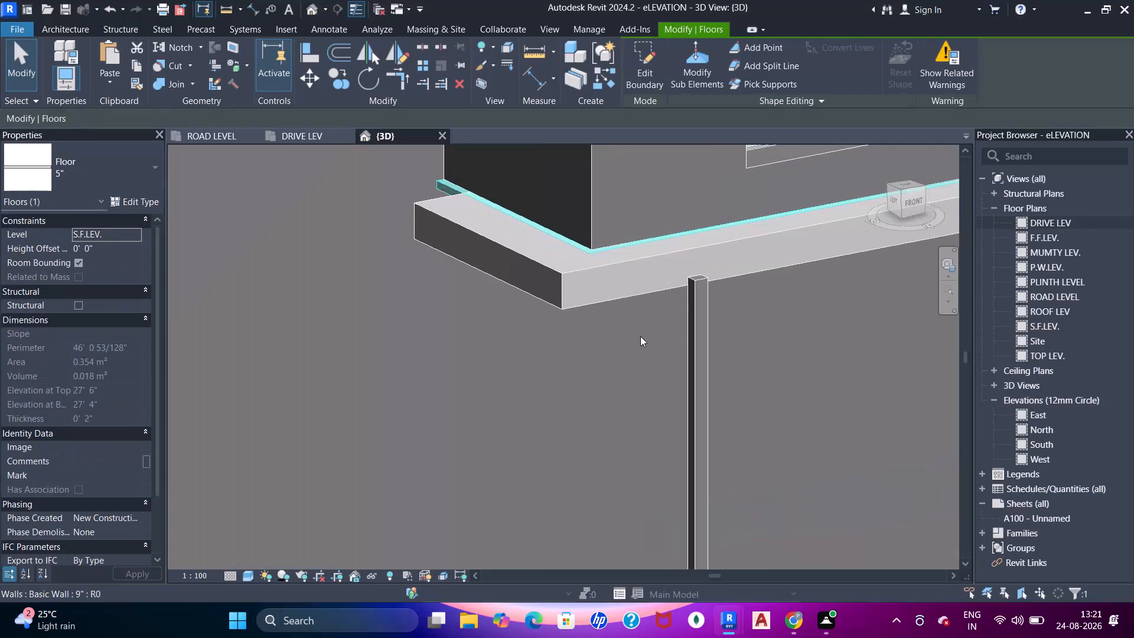
key("Escape")
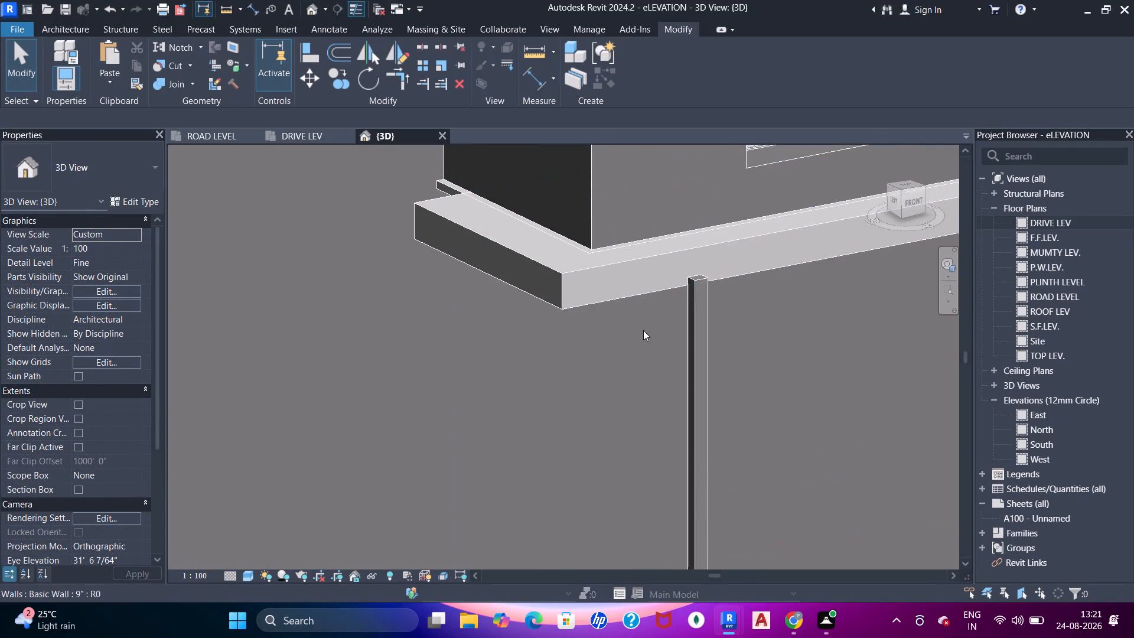
key("a")
key("a")
key("a")
left_click(615, 284)
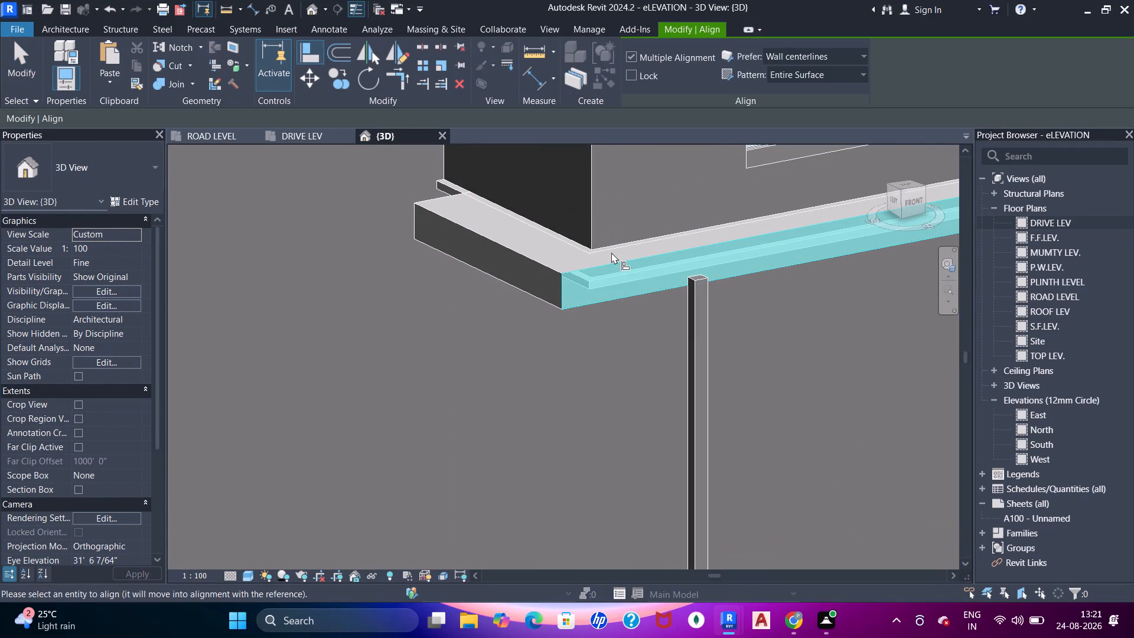
left_click(611, 252)
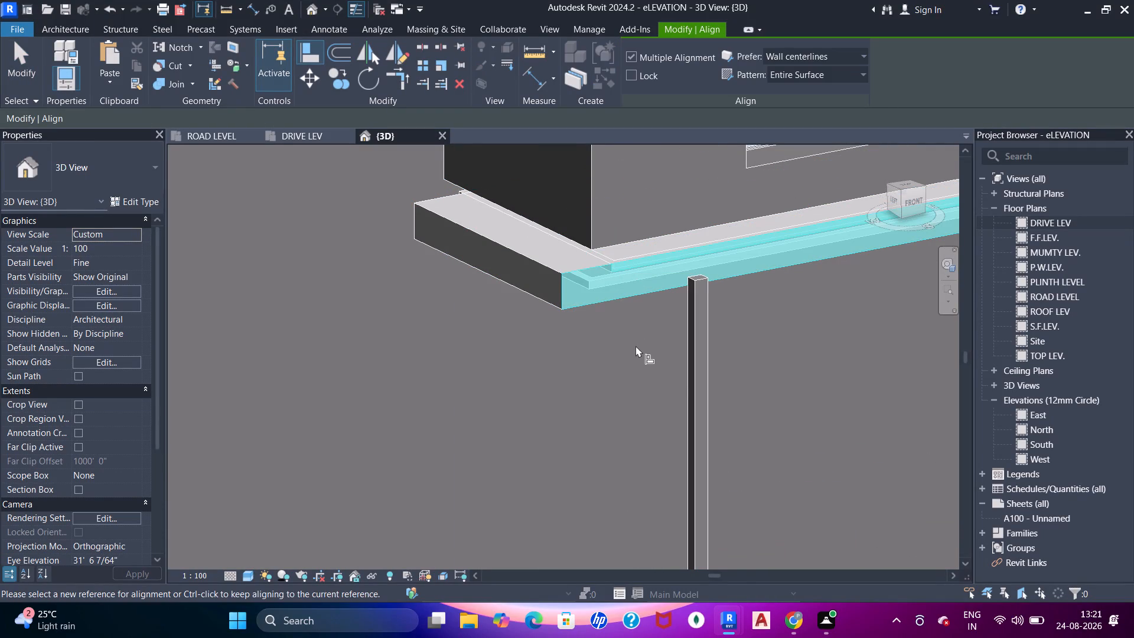
middle_click_drag(619, 346, 670, 376, "shift")
key("Escape")
middle_click_drag(692, 360, 693, 390)
key("Escape")
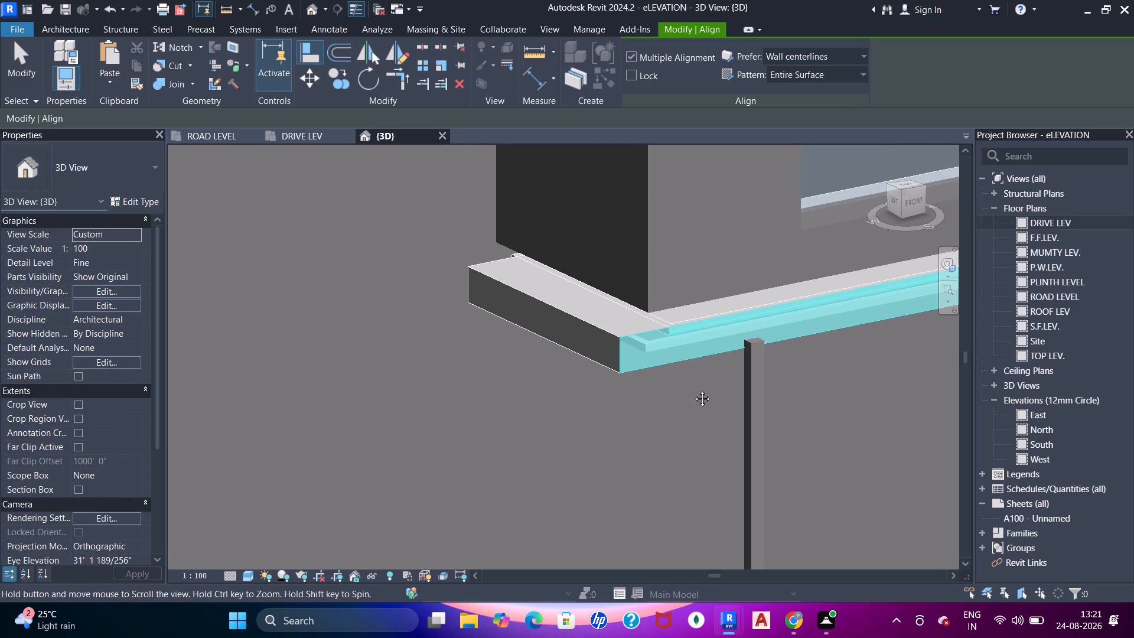
middle_click_drag(717, 393, 724, 419, "shift")
key("Escape")
Align the front run of the 5" floor strip to the 9" second-floor slab's front face again.
middle_click_drag(729, 418, 529, 303)
key("Escape")
scroll(579, 302, "down", 1)
middle_click_drag(615, 328, 637, 343)
scroll(643, 361, "up", 2, "shift")
key("a")
type("aaa")
left_click(624, 357)
left_click(624, 327)
key("Escape")
key("Escape")
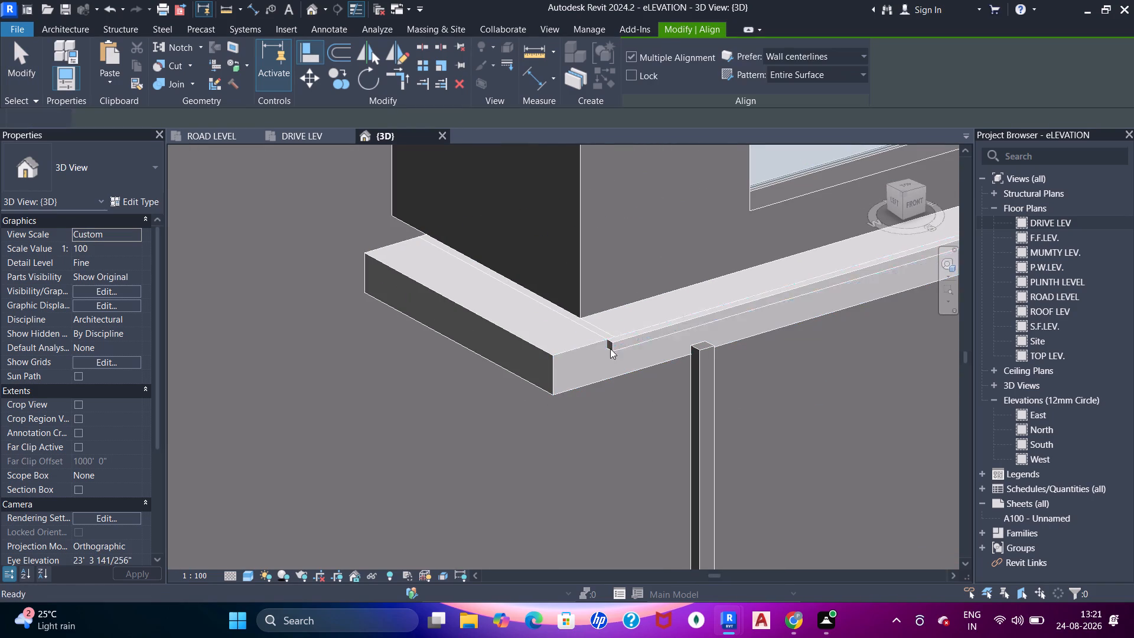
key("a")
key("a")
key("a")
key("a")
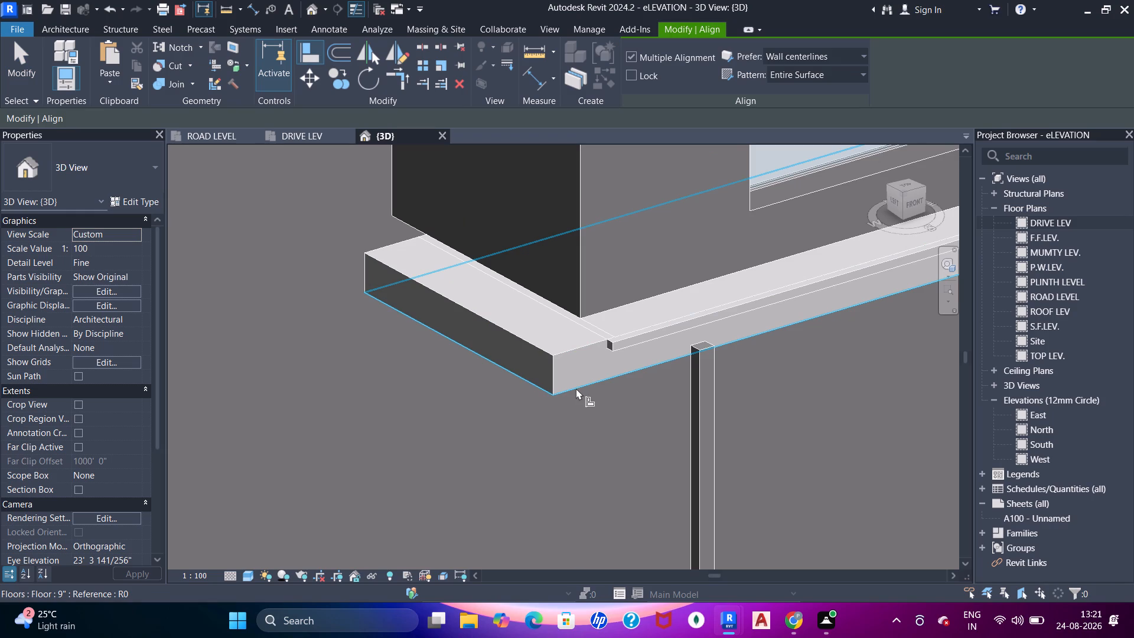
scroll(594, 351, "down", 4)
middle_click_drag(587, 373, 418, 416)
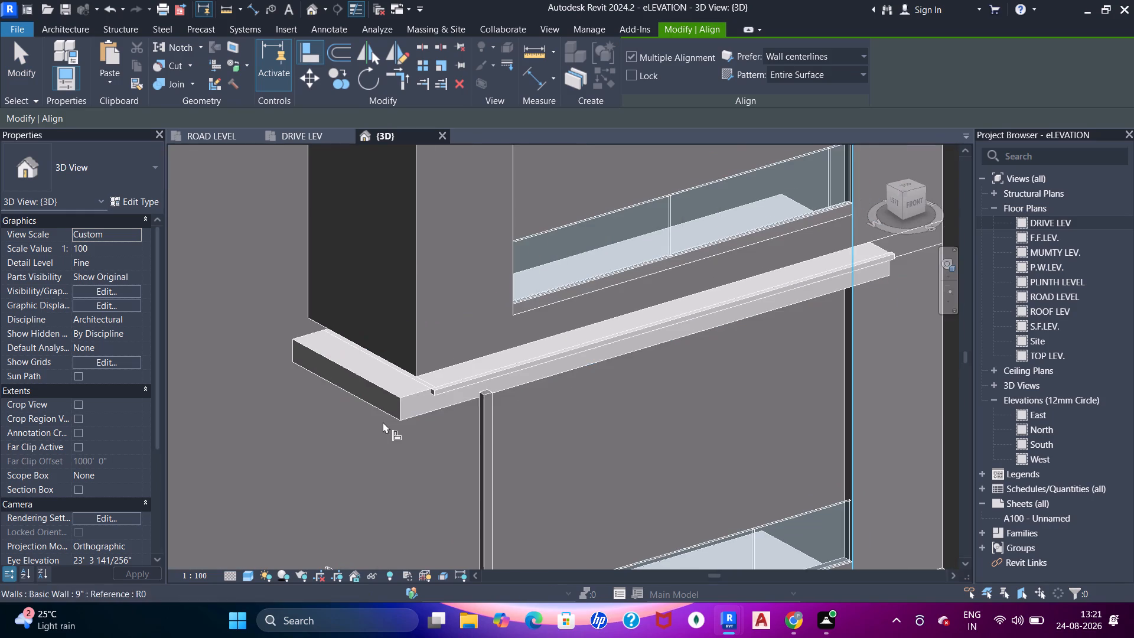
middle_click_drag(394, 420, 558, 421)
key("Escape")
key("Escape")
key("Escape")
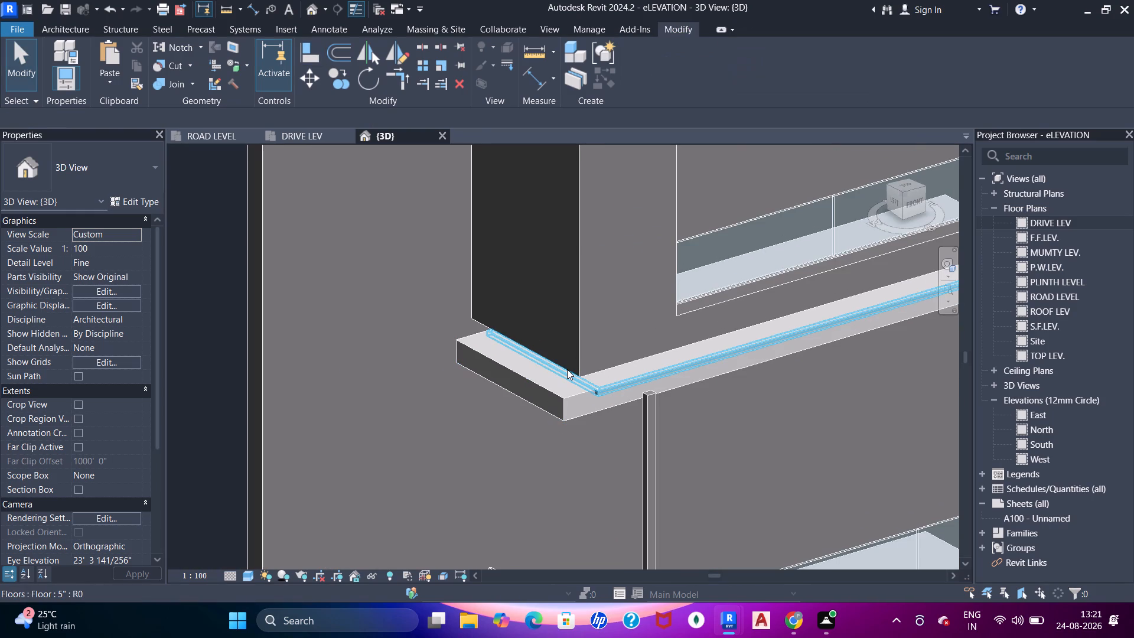
Edit the 5" floor strip's boundary and align its left outer line with the second-floor slab's left face.
double_click(567, 369)
scroll(564, 374, "up", 3)
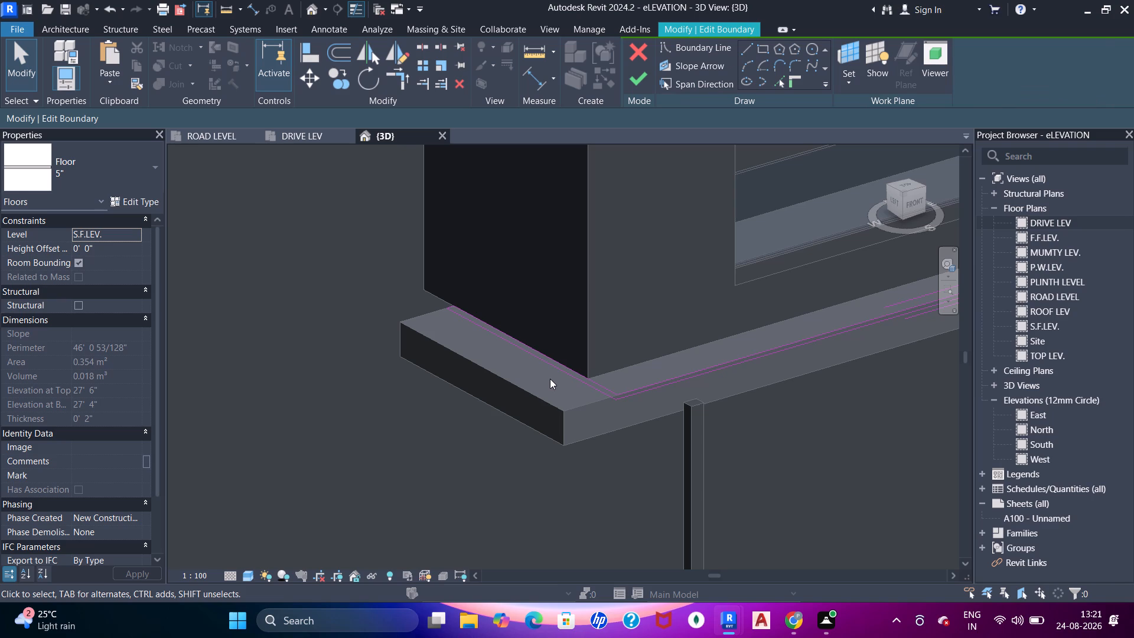
key("a")
type("aaa")
left_click(477, 377)
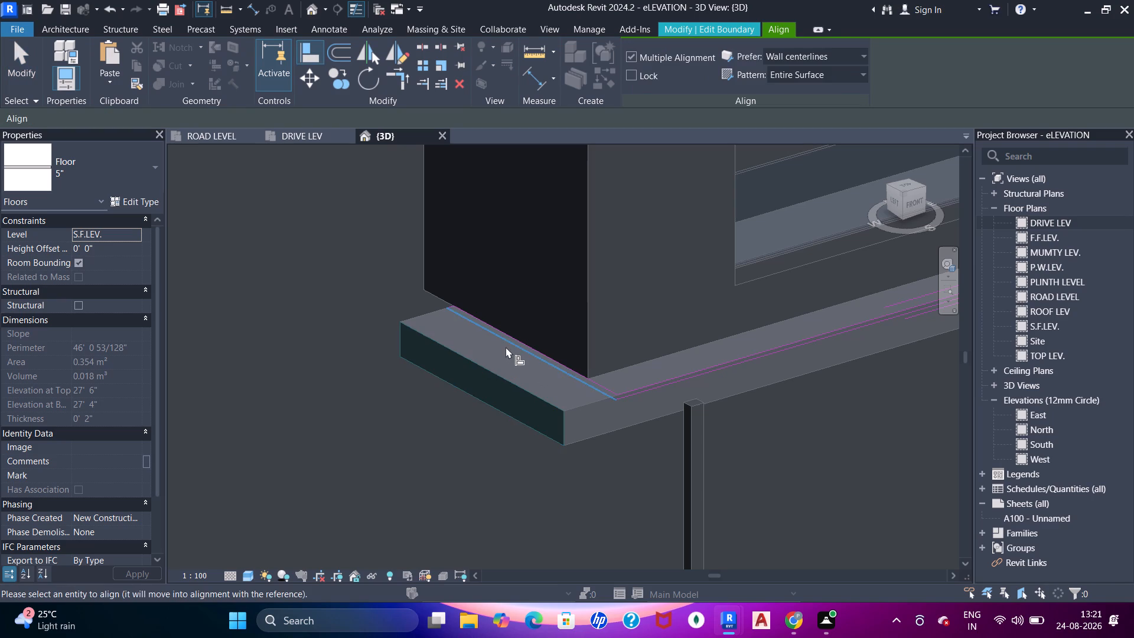
left_click(508, 343)
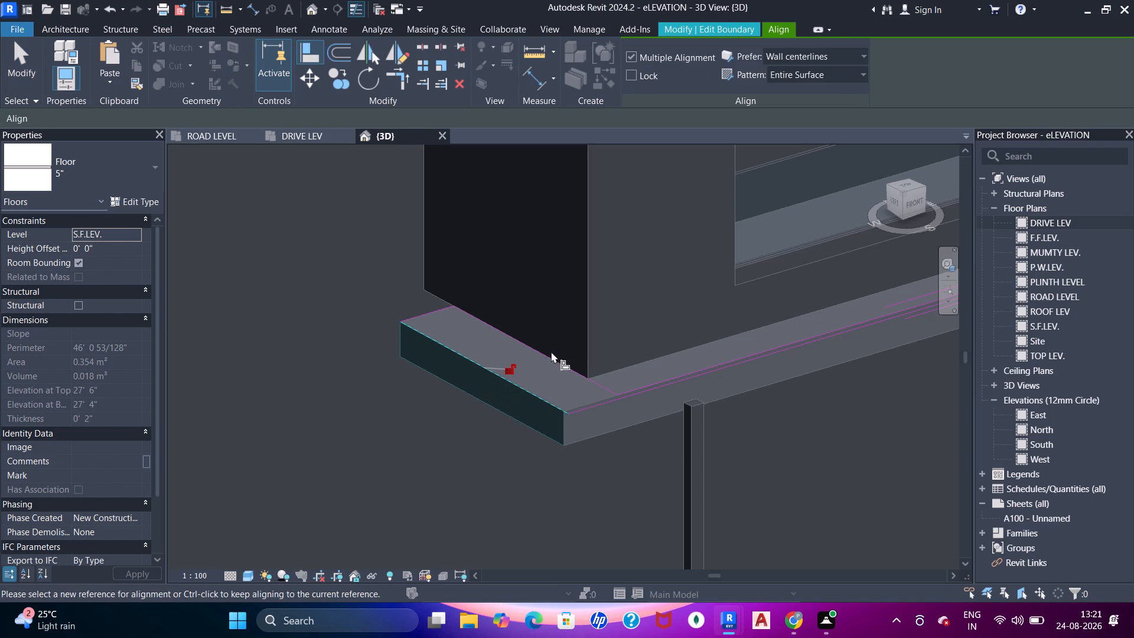
middle_click_drag(549, 375, 556, 370)
scroll(553, 379, "up", 3)
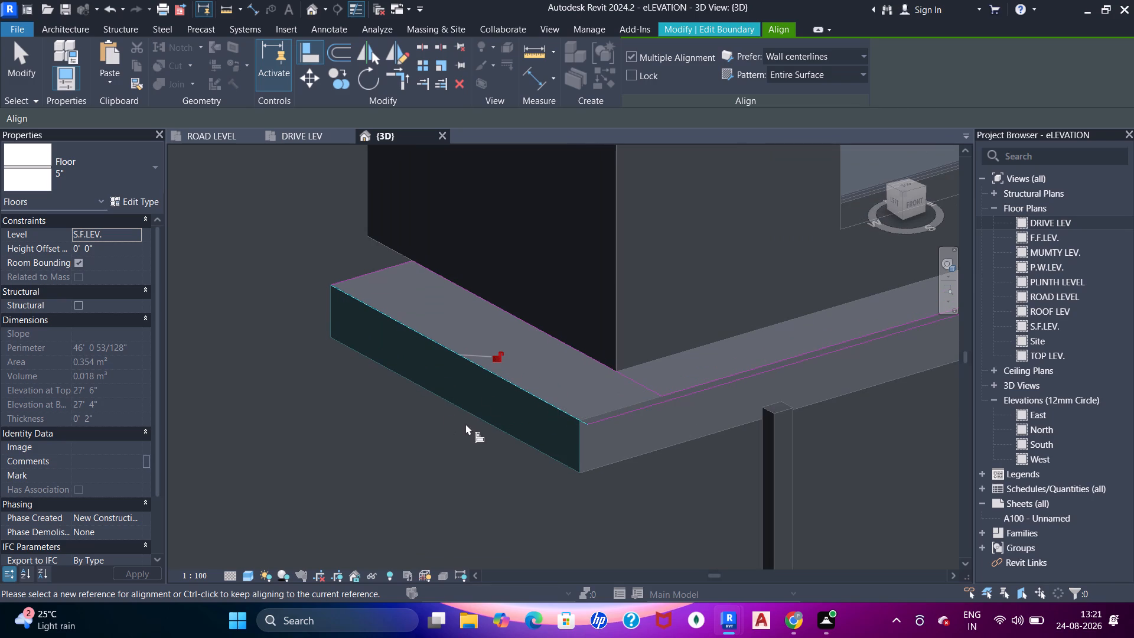
key("Escape")
key("Escape")
key("Escape")
key("Escape")
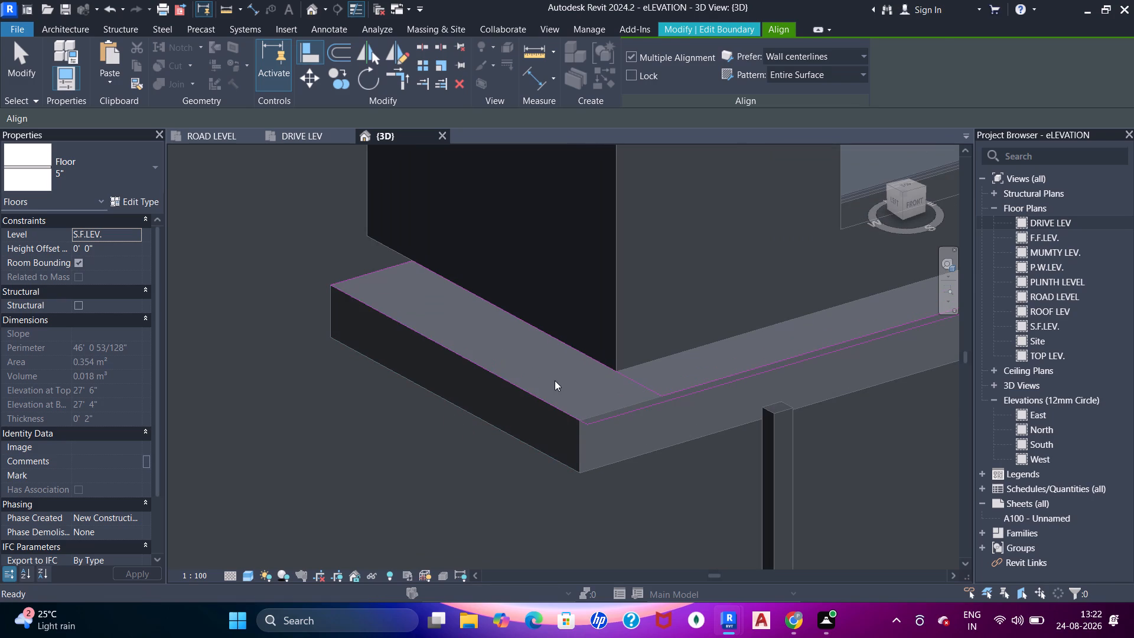
Nudge the strip's inner left boundary line outward to about 2" from its outer left line.
left_click(579, 349)
key("Down")
key("Down")
key("Down")
key("Down")
key("Down")
key("Down")
key("Down")
key("Down")
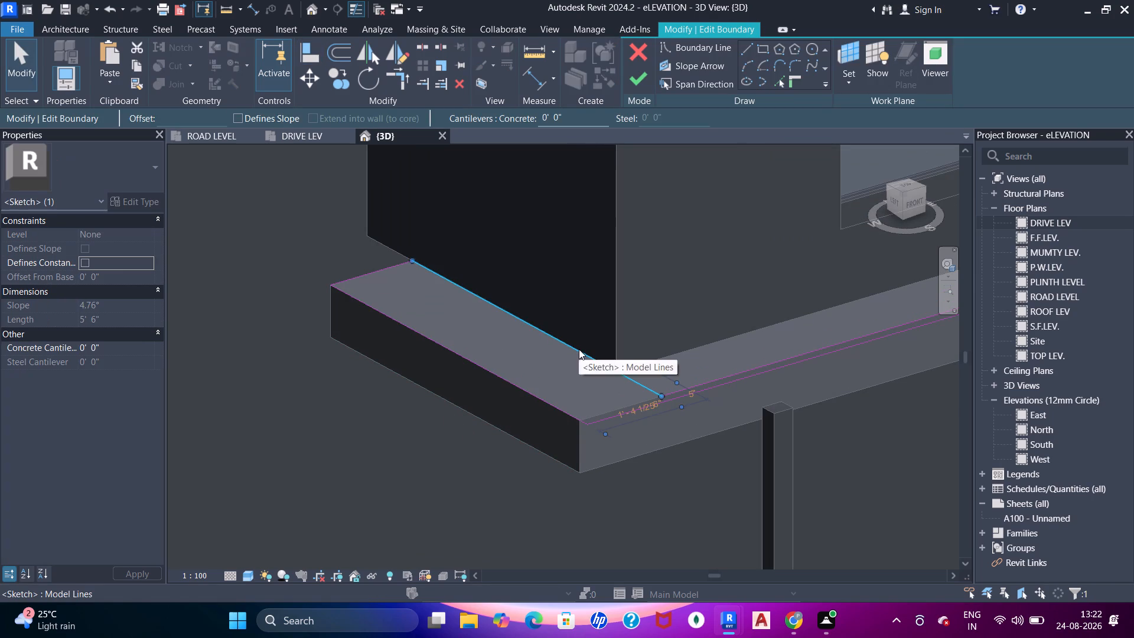
key("Down")
key("Left")
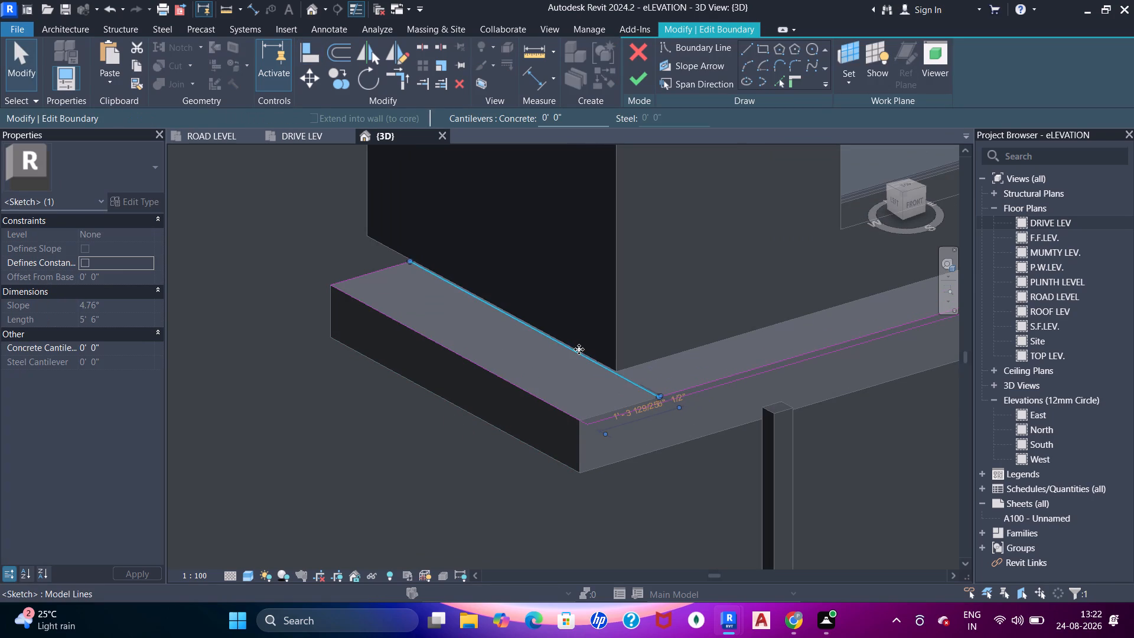
key("Left")
key("Left")
key("Left")
key("Left")
key("Left")
key("Left")
key("Left")
key("Left")
key("Left")
key("Left")
key("Left")
key("Left")
key("Left")
key("Left")
key("Left")
key("Left")
key("Left")
key("Left")
key("Left")
key("Left")
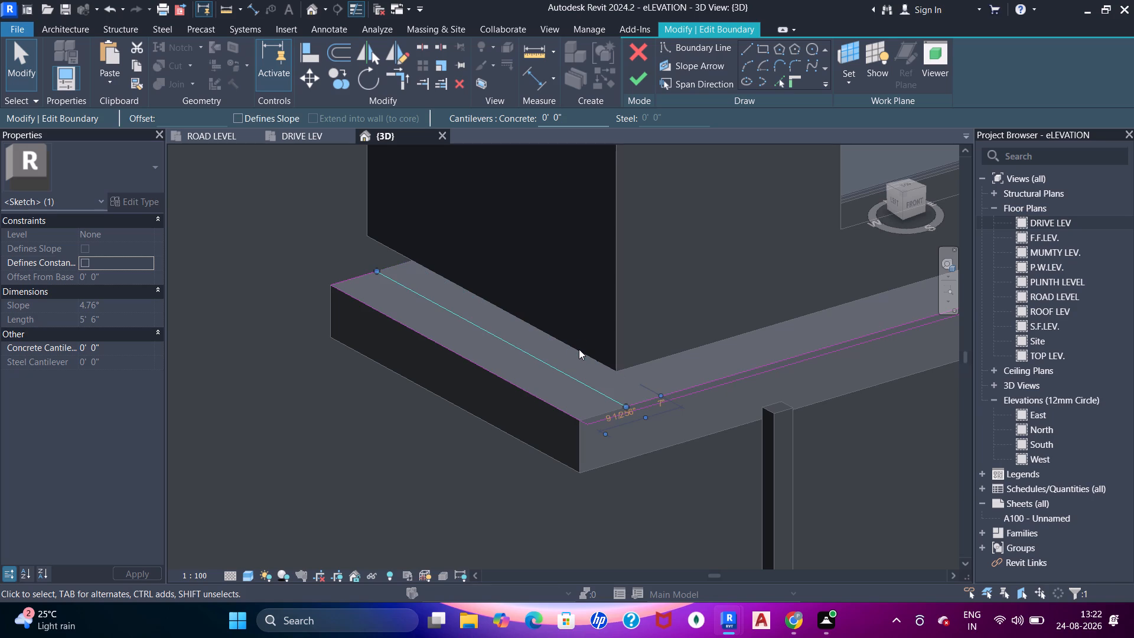
key("Left")
key("Left")
key("Left")
key("Left")
key("Left")
key("Left")
key("Left")
key("Left")
key("Left")
key("Left")
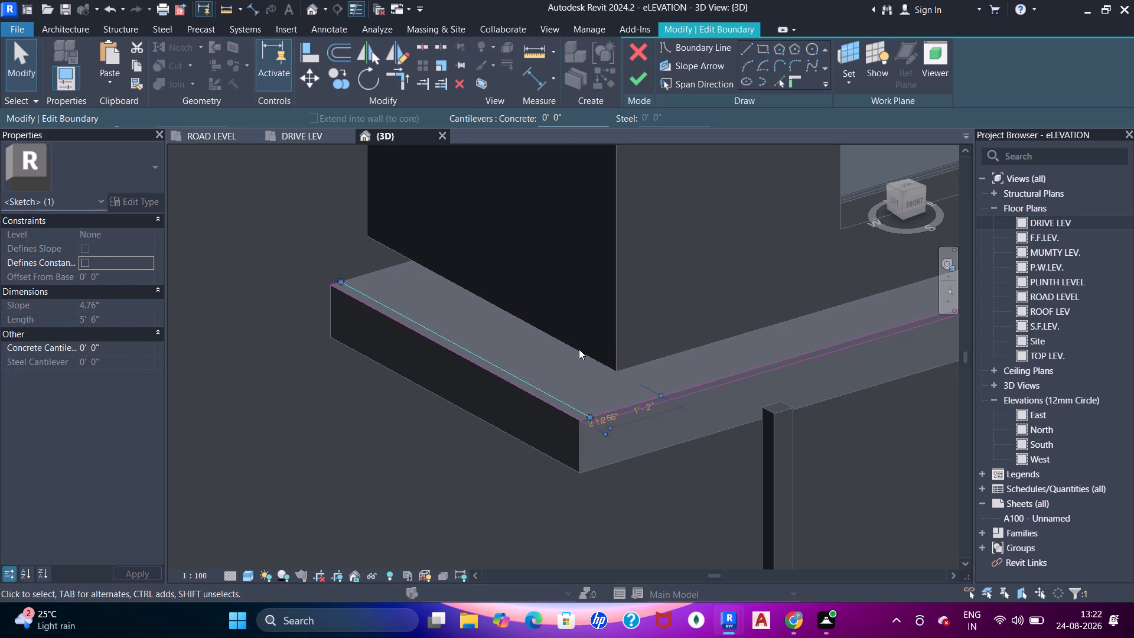
scroll(575, 440, "up", 5)
scroll(717, 392, "up", 2)
key("Escape")
key("Escape")
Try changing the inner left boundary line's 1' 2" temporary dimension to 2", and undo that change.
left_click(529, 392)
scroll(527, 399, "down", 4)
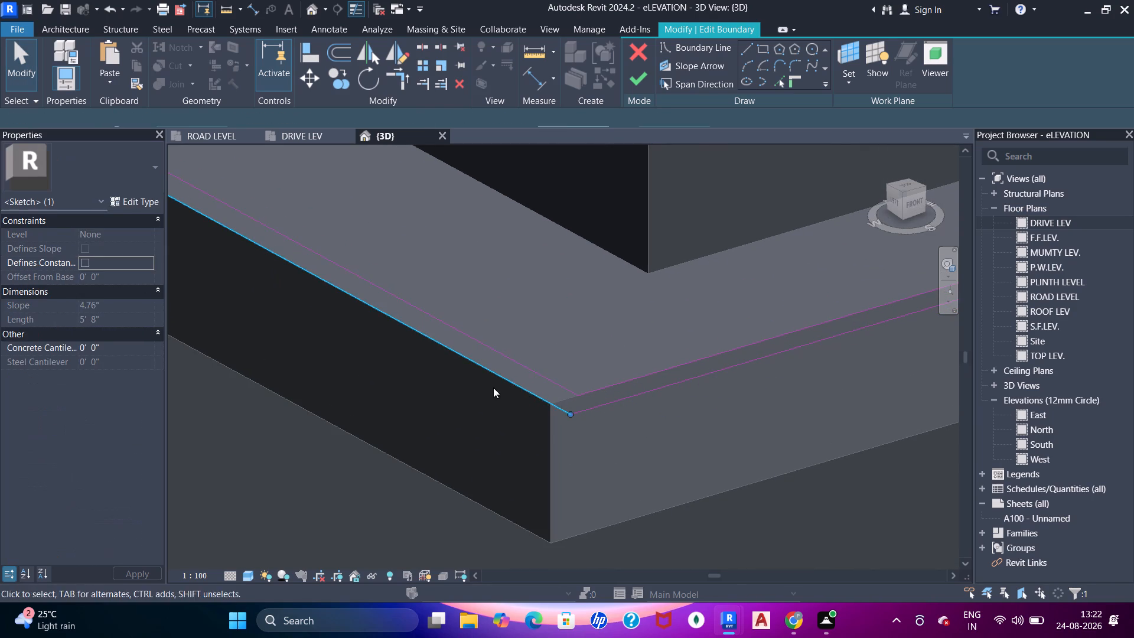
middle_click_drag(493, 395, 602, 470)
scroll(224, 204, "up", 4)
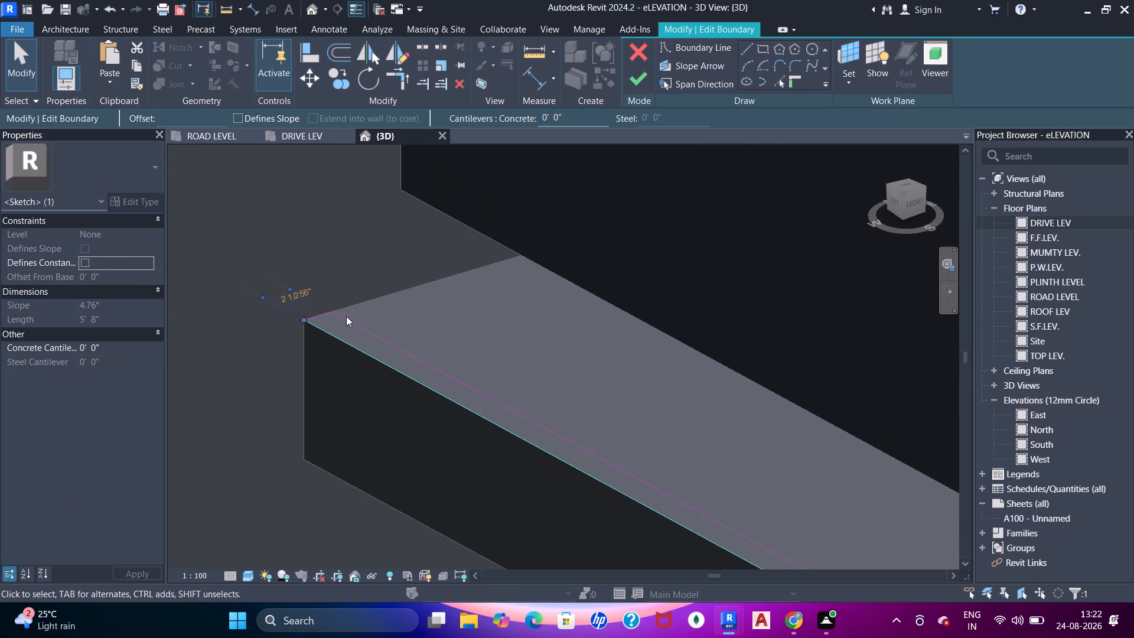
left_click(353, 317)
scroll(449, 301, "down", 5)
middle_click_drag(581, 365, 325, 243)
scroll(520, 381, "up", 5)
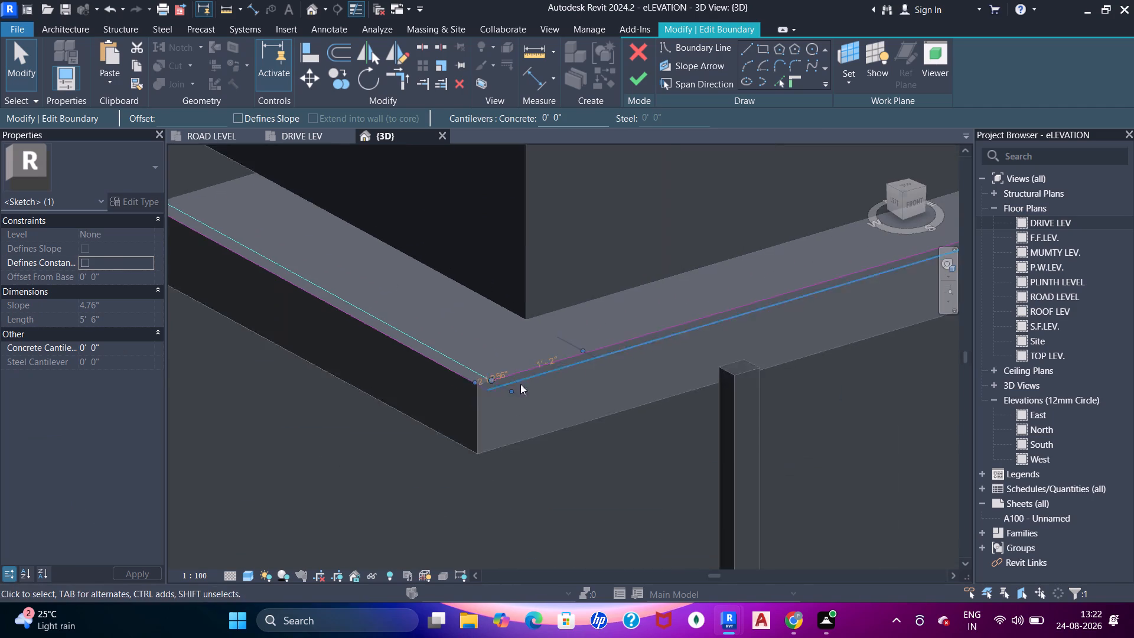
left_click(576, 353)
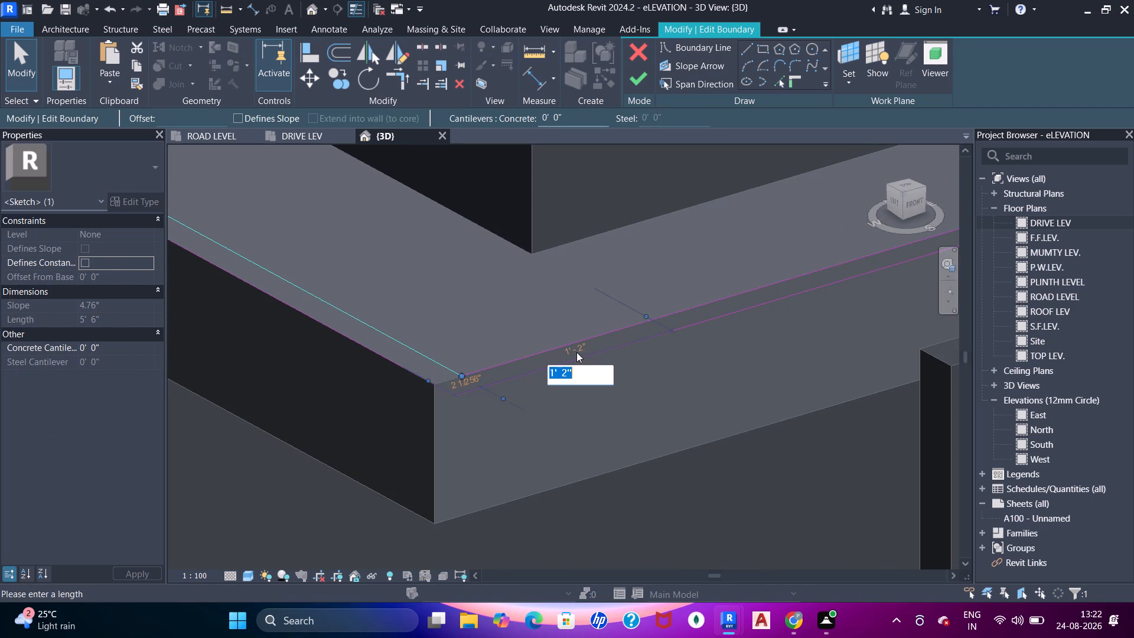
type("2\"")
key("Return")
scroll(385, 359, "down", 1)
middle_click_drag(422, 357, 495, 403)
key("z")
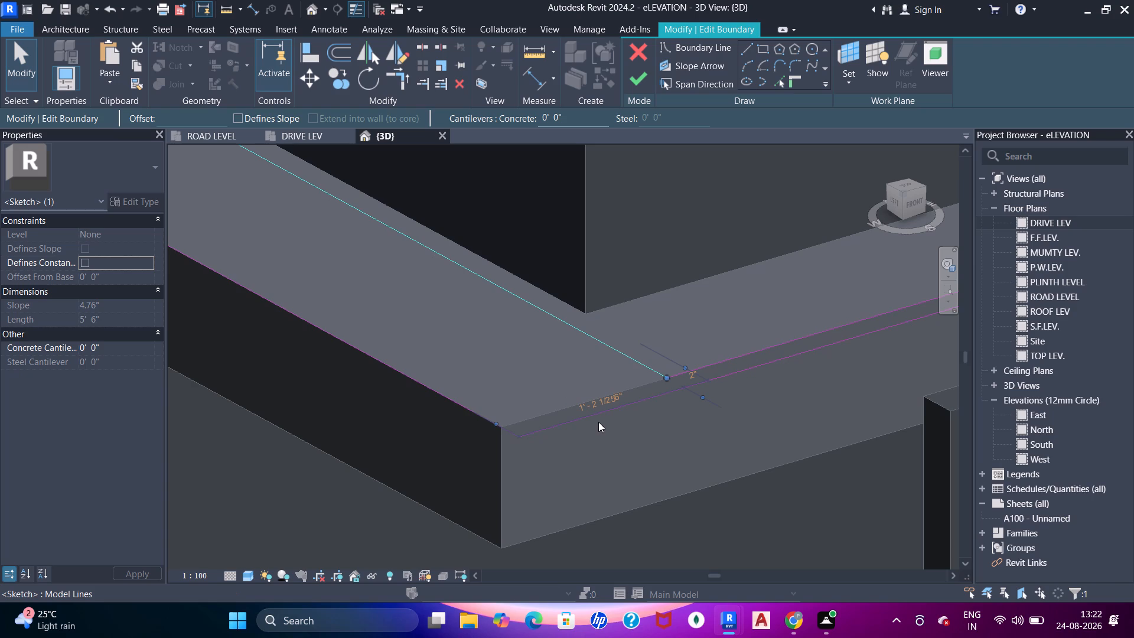
Check the strip's boundary around the slab's left corner and finish the boundary edit.
scroll(568, 402, "down", 7, "ctrl")
middle_click_drag(530, 339, 501, 375, "shift")
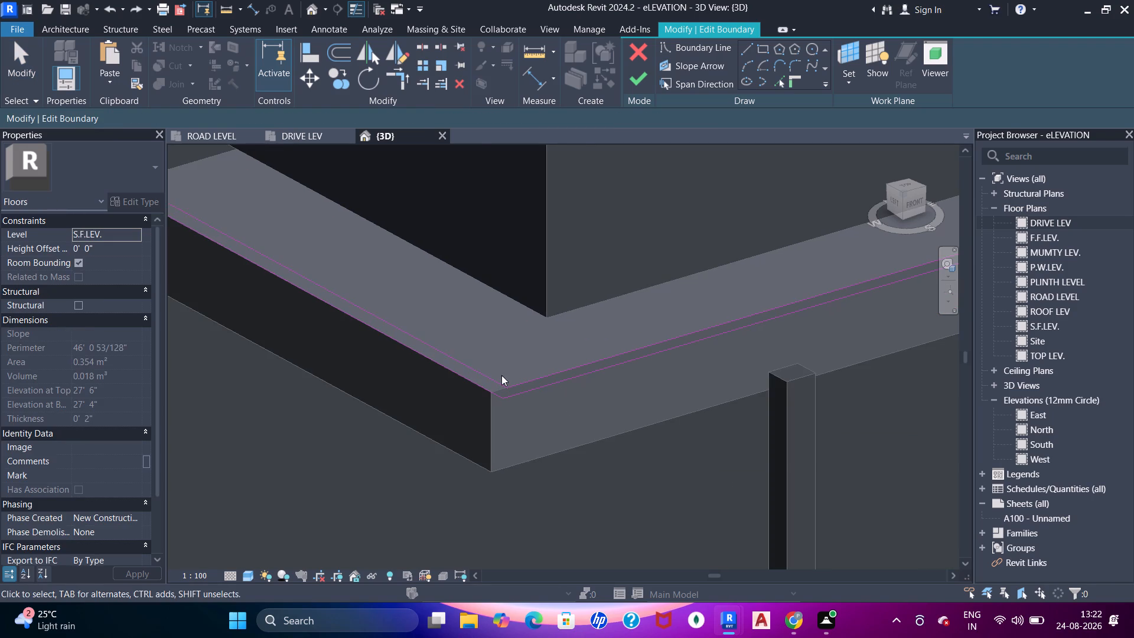
middle_click_drag(501, 375, 453, 409, "shift")
scroll(423, 284, "down", 7)
middle_click_drag(427, 243, 499, 441)
scroll(397, 262, "up", 1)
middle_click_drag(397, 266, 390, 380, "shift")
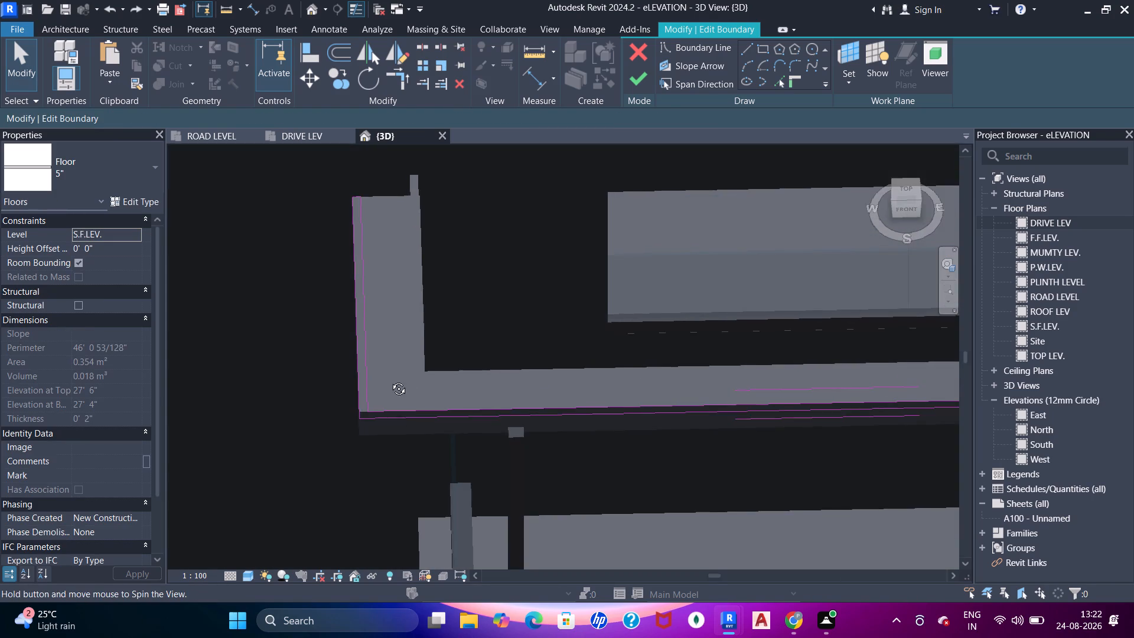
middle_click_drag(390, 380, 390, 381, "shift")
scroll(369, 385, "up", 5)
scroll(366, 364, "down", 3)
middle_click_drag(383, 307, 433, 349)
middle_click_drag(415, 413, 410, 158)
left_click(634, 81)
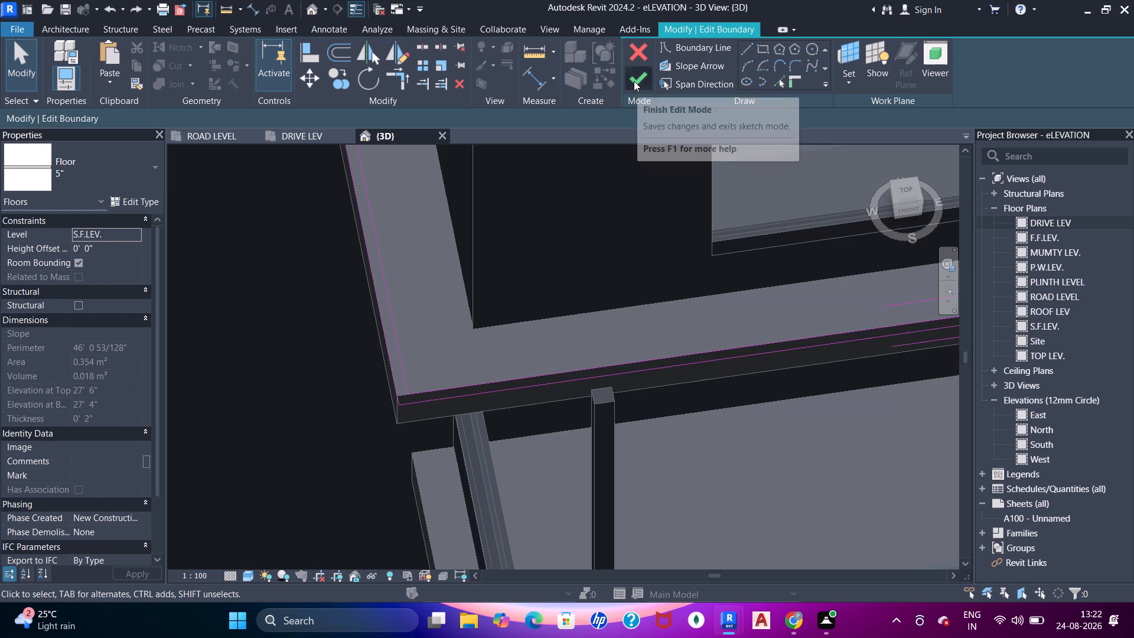
Examine the 5" floor strip's fit around the second-floor slab's left corner from several angles.
key("a")
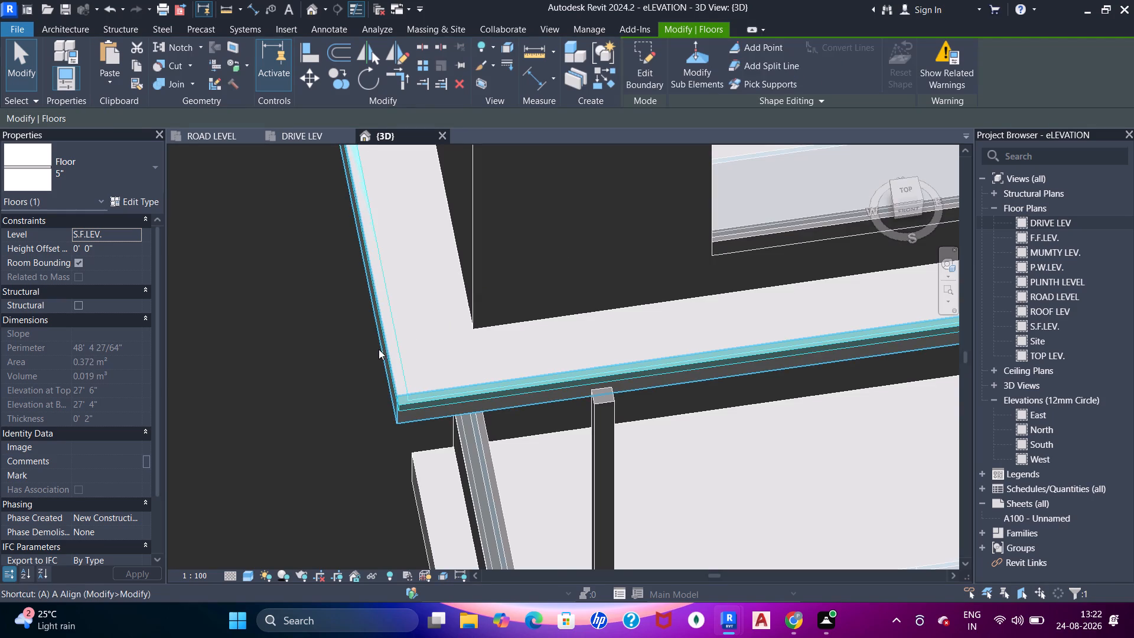
key("a")
middle_click_drag(387, 360, 423, 300)
key("a")
scroll(423, 300, "up", 1)
middle_click_drag(423, 377, 516, 311)
scroll(495, 340, "down", 5)
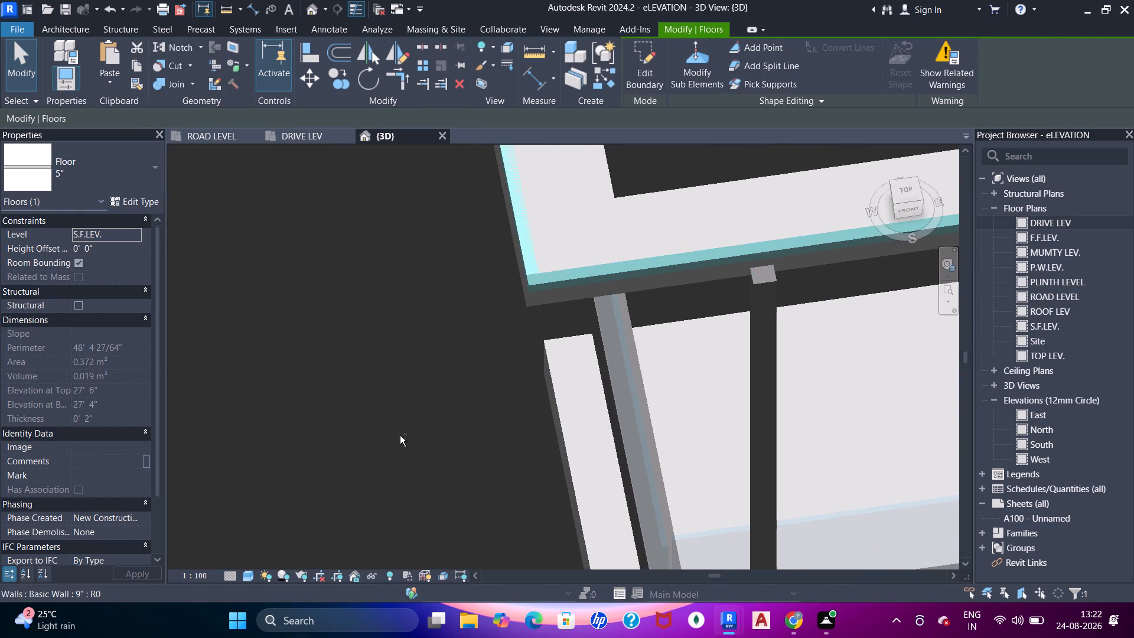
middle_click_drag(411, 438, 523, 409, "shift")
scroll(532, 379, "down", 7, "shift")
middle_click_drag(548, 437, 615, 327)
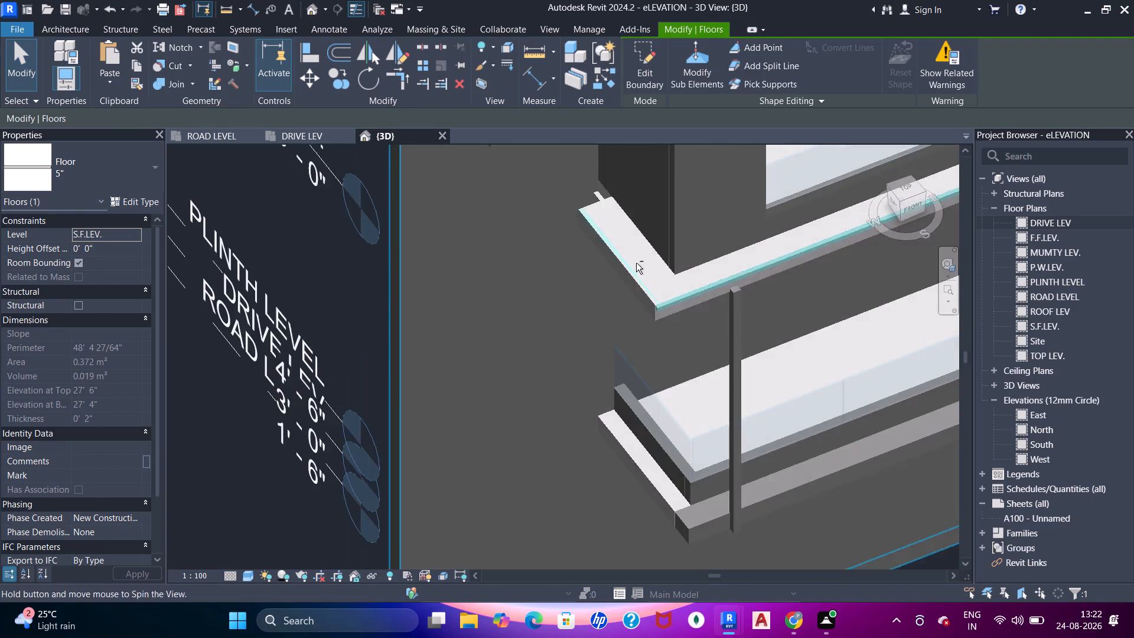
middle_click_drag(629, 271, 556, 375)
scroll(576, 354, "up", 5)
middle_click_drag(568, 448, 649, 372, "shift")
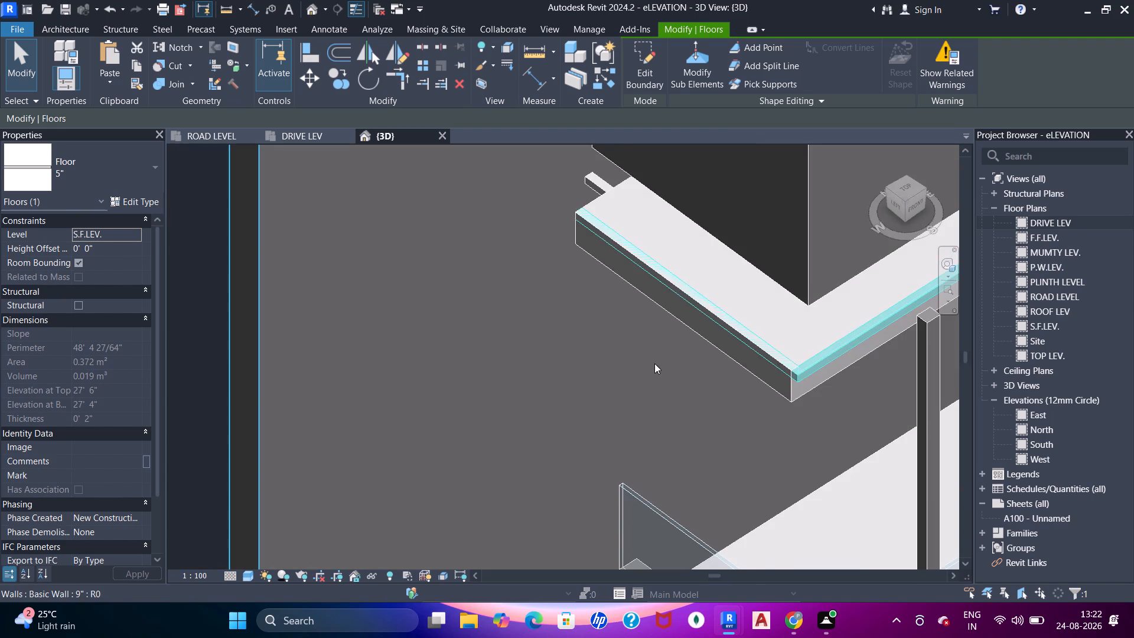
middle_click_drag(607, 388, 510, 441)
key("Escape")
key("Escape")
scroll(527, 380, "up", 1)
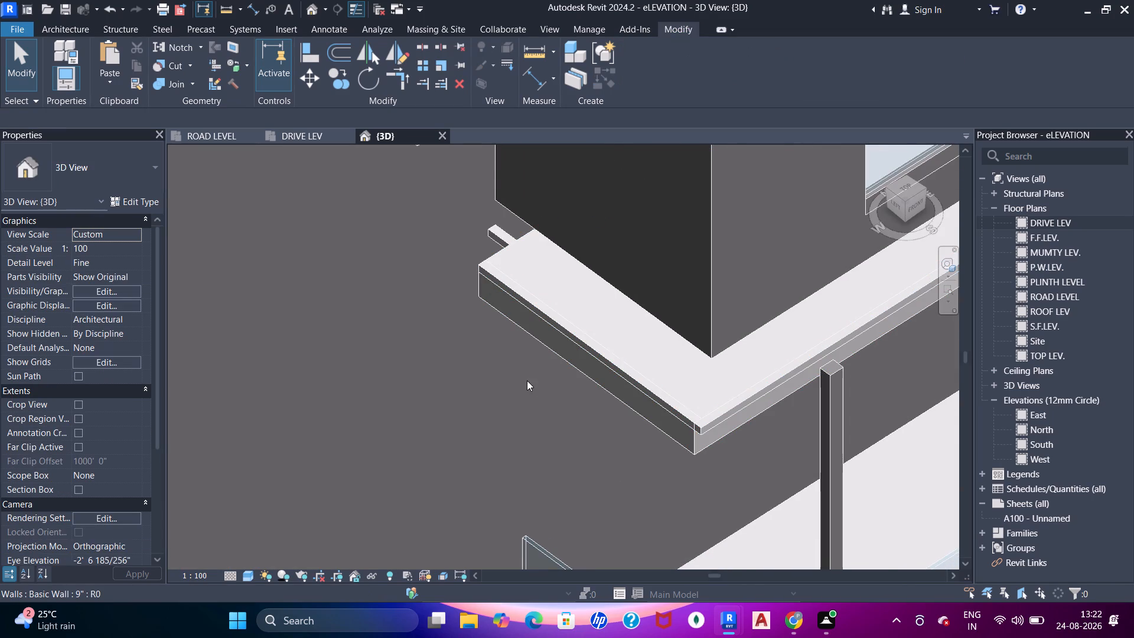
Align the 5" floor strip along the balcony edge with the outer side face of the 9" slab.
key("a")
key("a")
key("a")
left_click(568, 338)
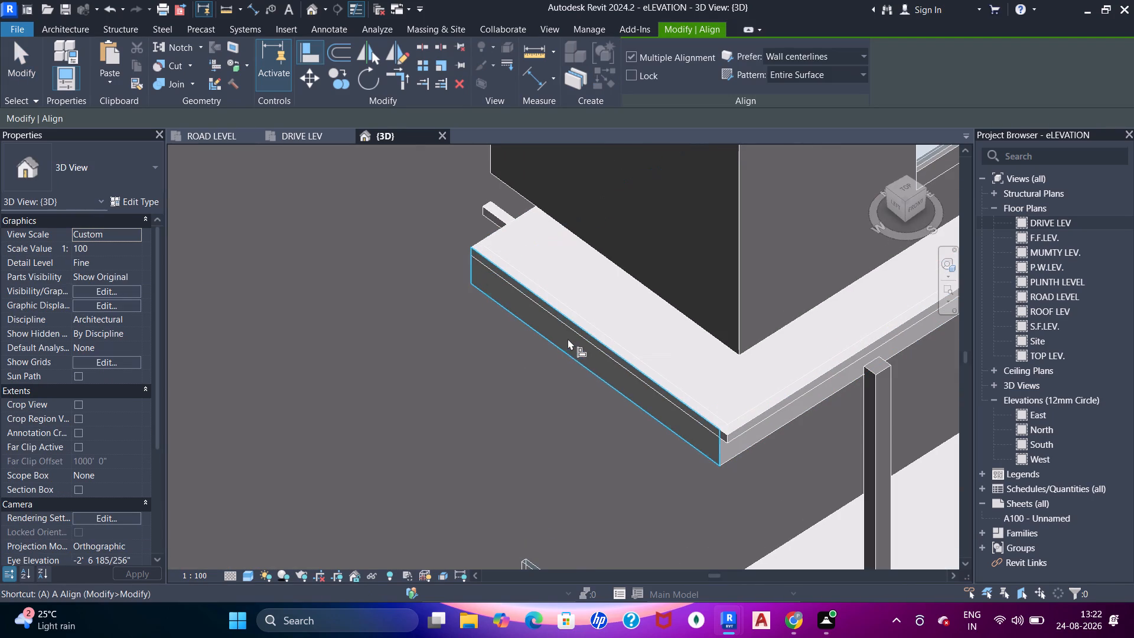
scroll(586, 328, "up", 4)
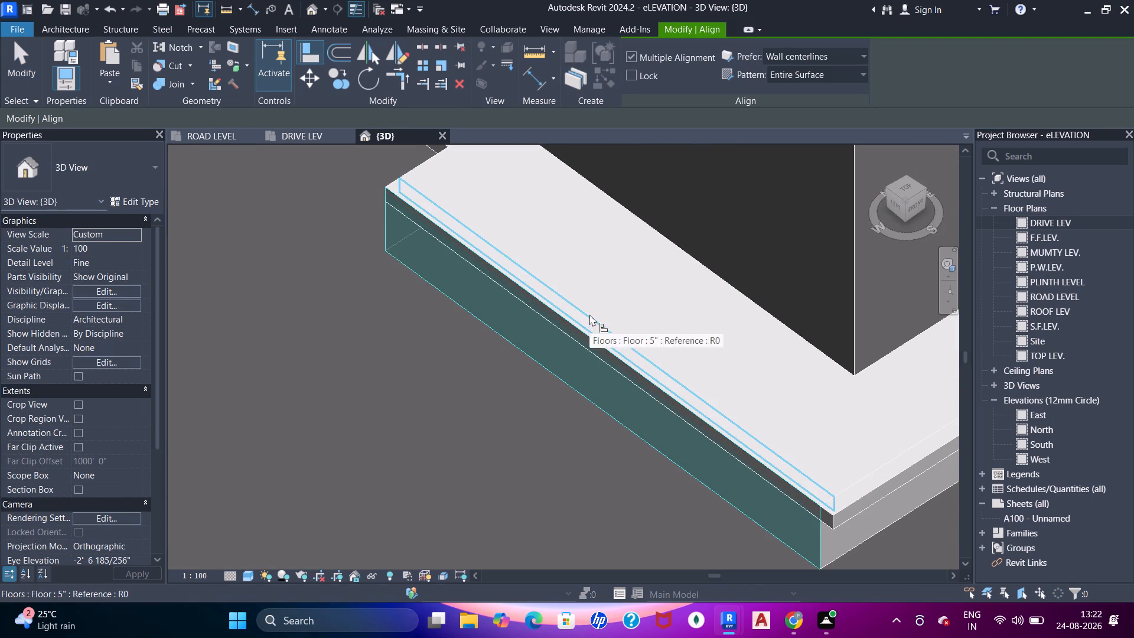
left_click(589, 314)
key("Escape")
scroll(578, 364, "down", 5)
key("Escape")
Examine the slab and its edge strip from several angles, checking both ends and the corner against the walls.
middle_click_drag(705, 441, 705, 407)
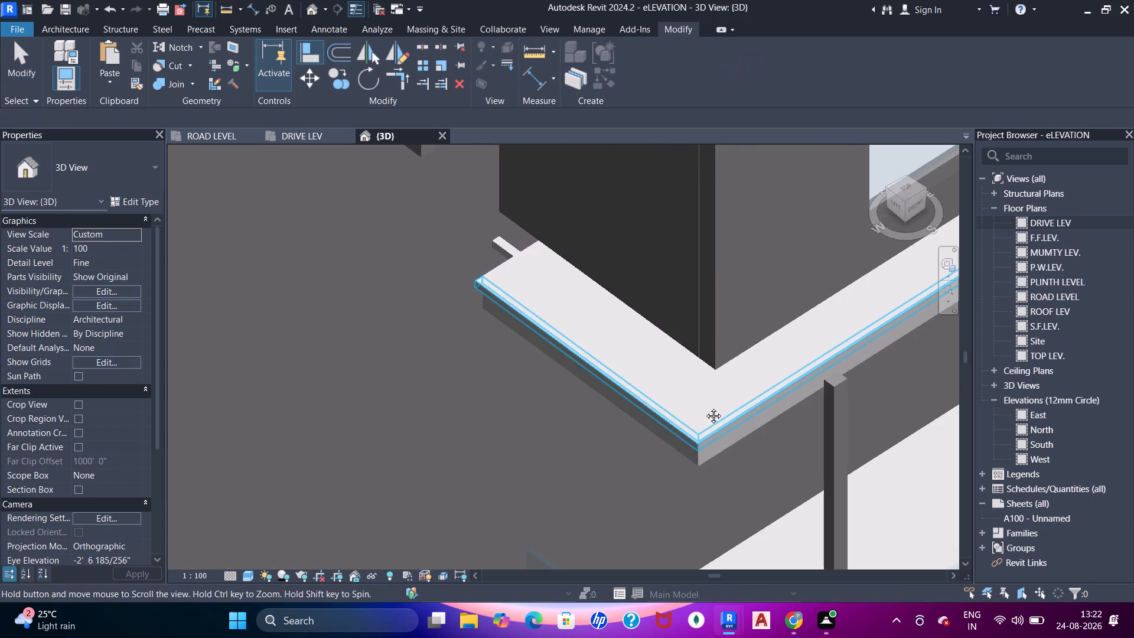
middle_click_drag(705, 407, 705, 262)
scroll(707, 284, "down", 5)
middle_click_drag(689, 285, 516, 373)
scroll(768, 275, "down", 4)
middle_click_drag(783, 241, 524, 333)
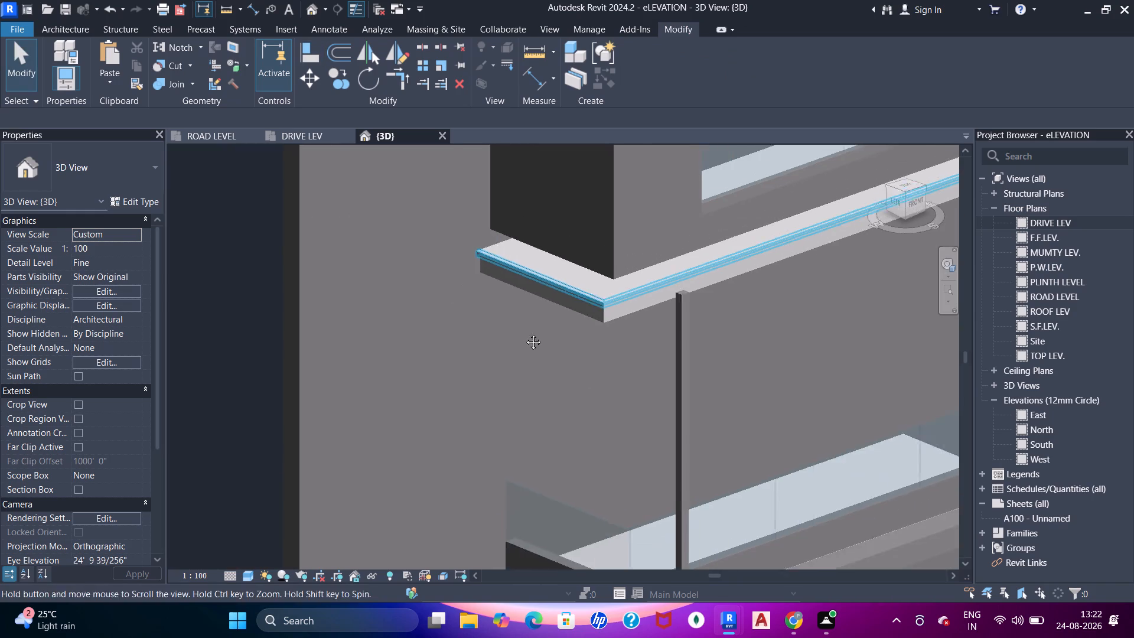
middle_click_drag(524, 333, 518, 336)
scroll(823, 204, "up", 5)
scroll(801, 243, "down", 2)
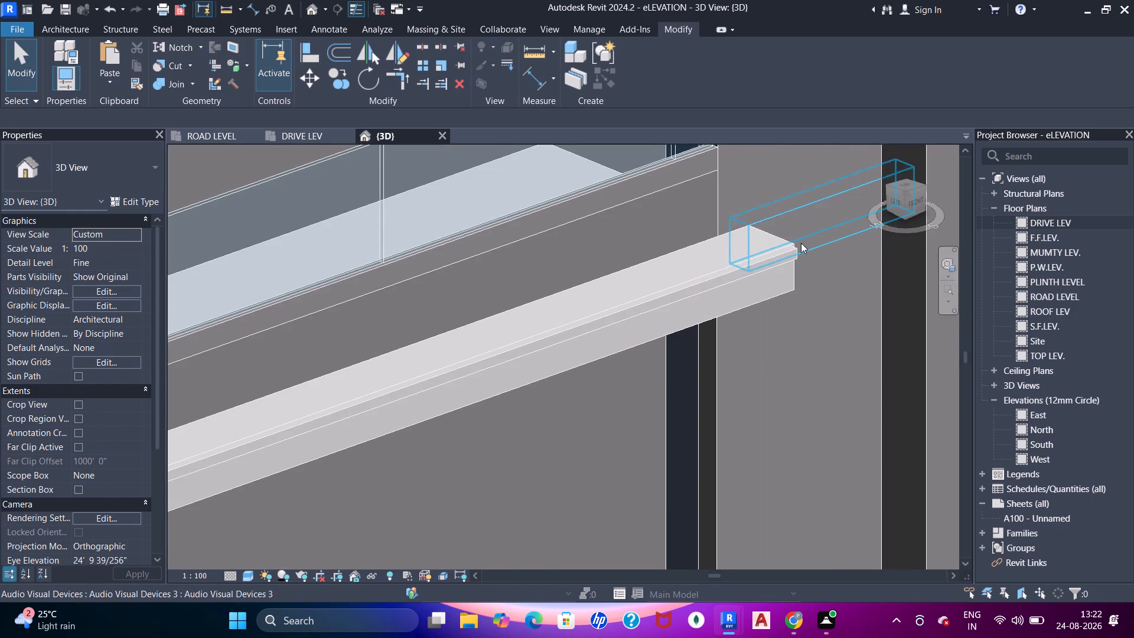
scroll(801, 243, "down", 5)
middle_click_drag(802, 369, 706, 316, "shift")
middle_click_drag(770, 393, 622, 358, "shift")
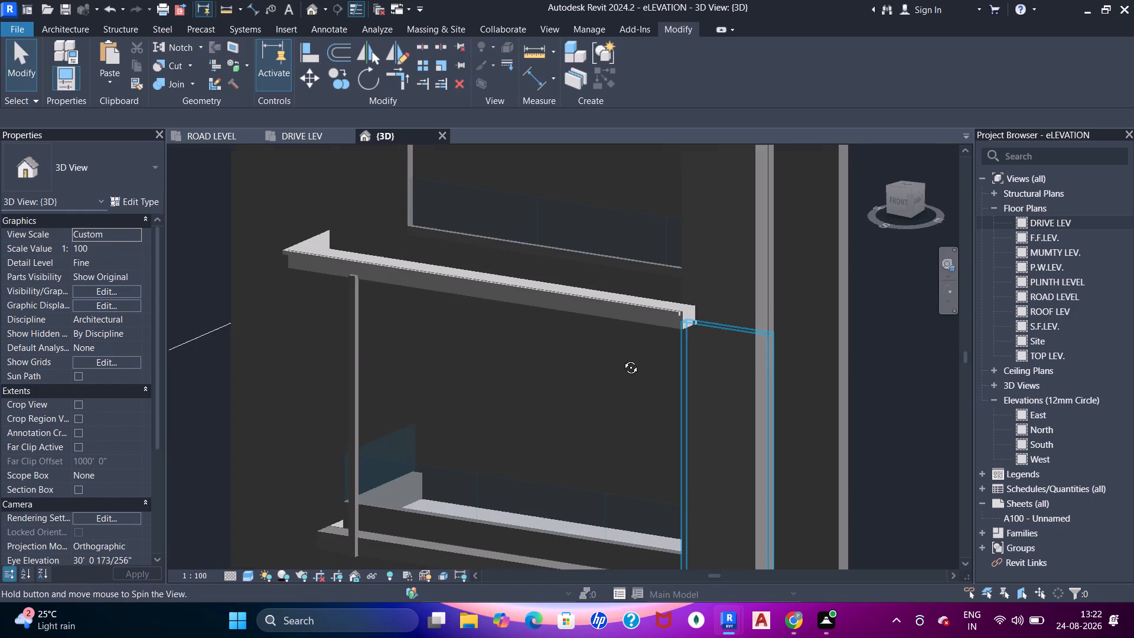
middle_click_drag(485, 372, 709, 404, "shift")
scroll(361, 300, "up", 1)
middle_click_drag(360, 308, 340, 347, "shift")
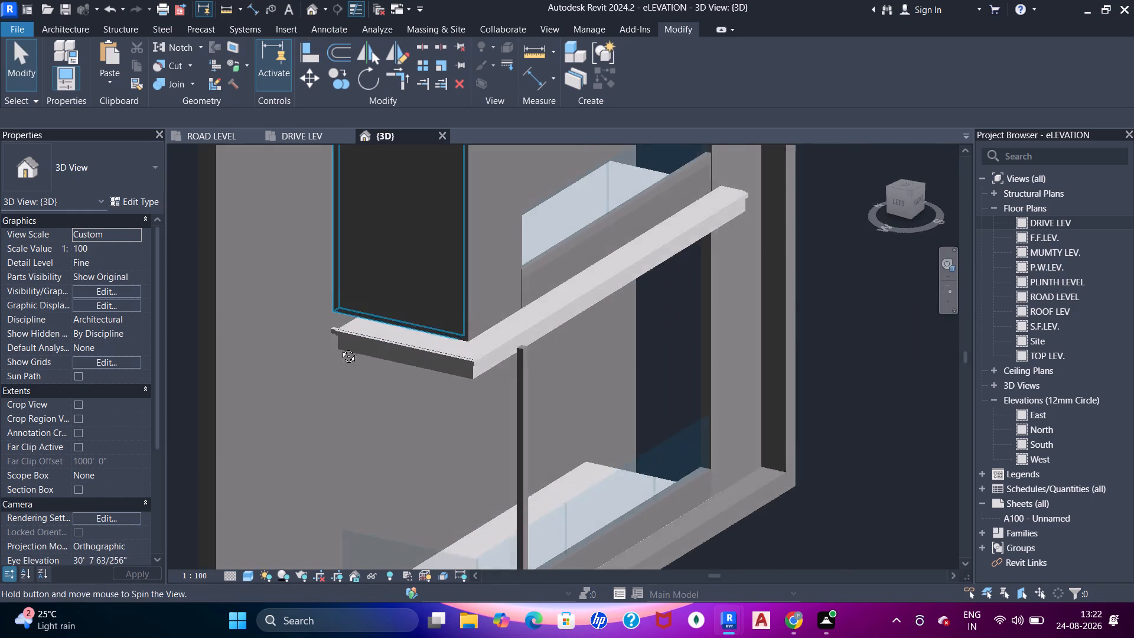
middle_click_drag(340, 347, 315, 360, "shift")
scroll(359, 357, "up", 5)
middle_click_drag(360, 412, 424, 395, "shift")
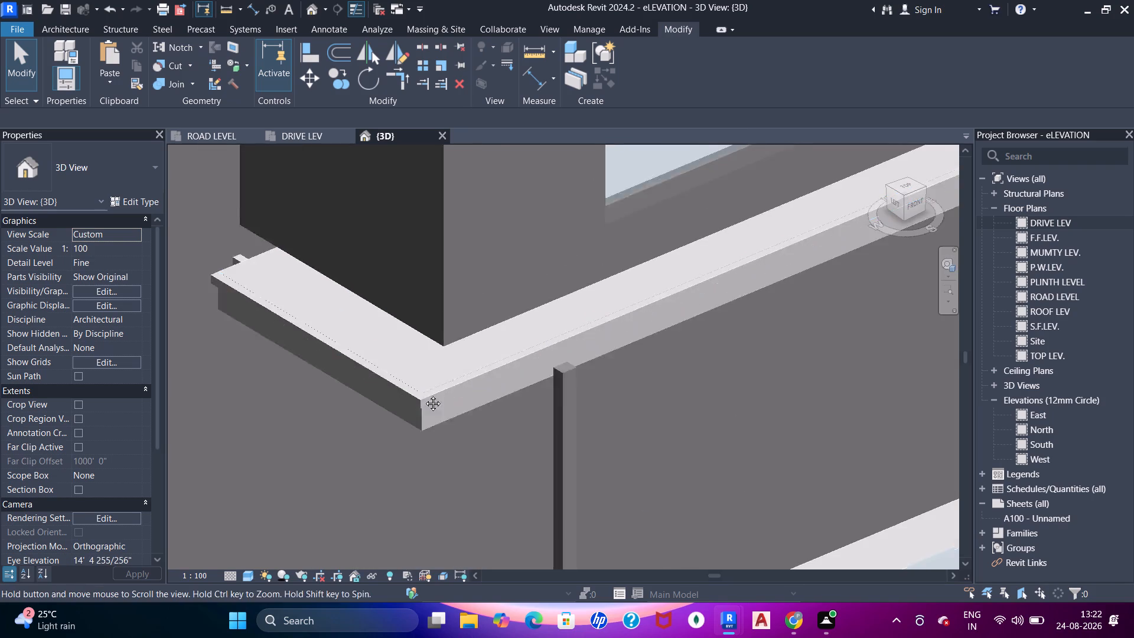
middle_click_drag(424, 395, 563, 284, "shift")
middle_click_drag(667, 291, 645, 386)
key("Escape")
left_click(660, 331)
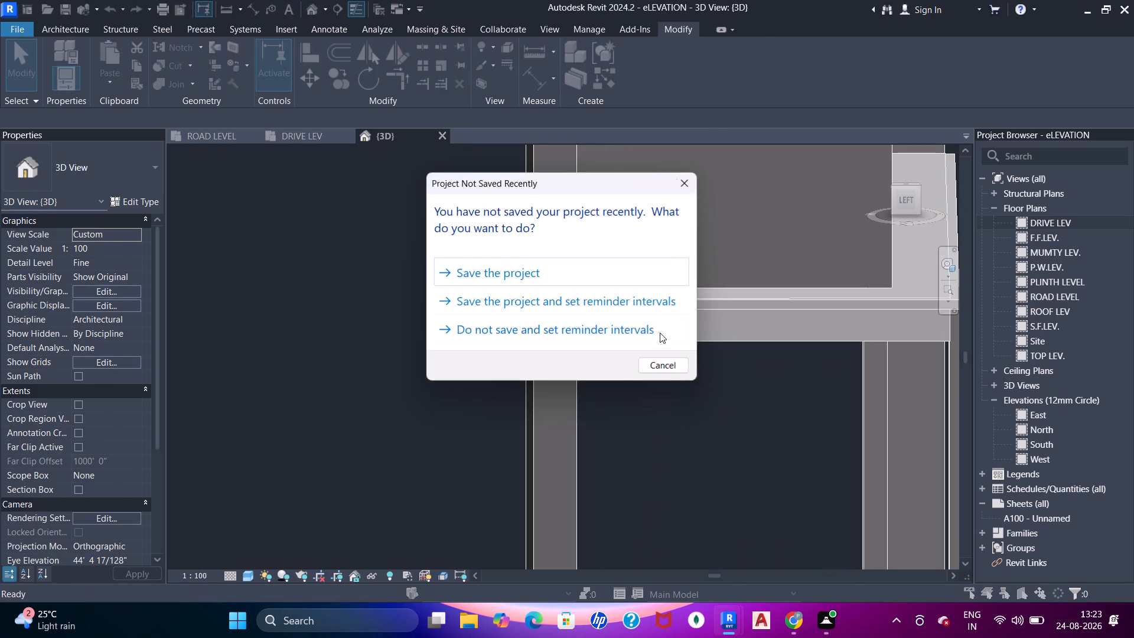
key("Escape")
Edit the boundary of the 9" slab at S.F.LEV., aligning its short inner edge with the adjoining wall face, and finish the sketch.
scroll(674, 362, "down", 6)
middle_click_drag(689, 428, 670, 449)
scroll(687, 431, "up", 1)
middle_click_drag(687, 431, 690, 372, "shift")
double_click(667, 313)
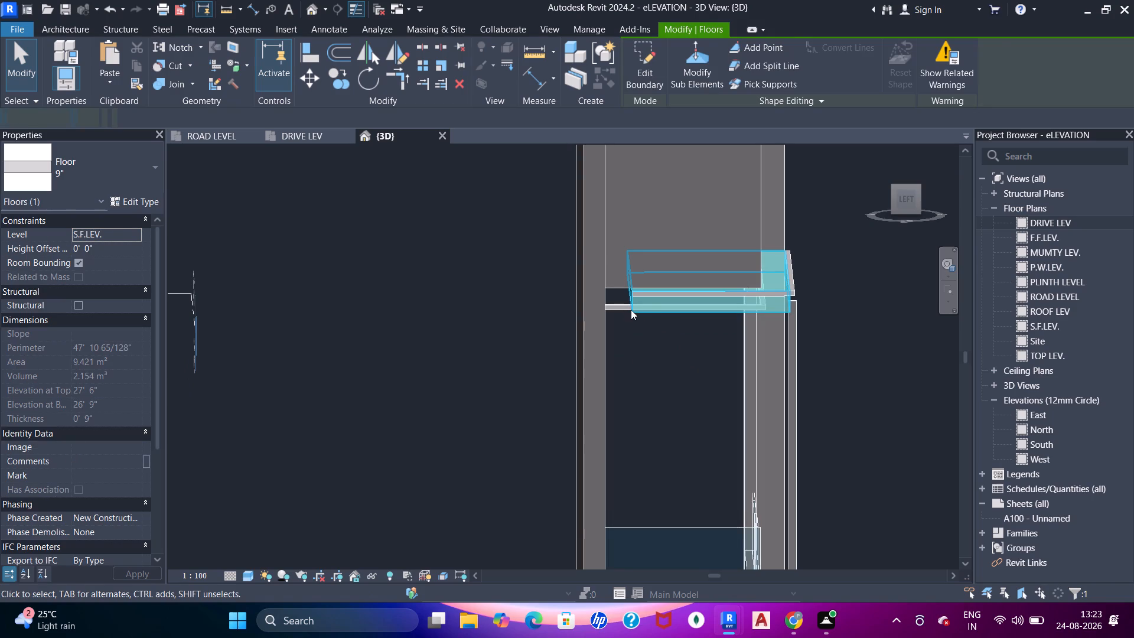
middle_click_drag(631, 340, 611, 336, "shift")
middle_click_drag(625, 344, 623, 343, "shift")
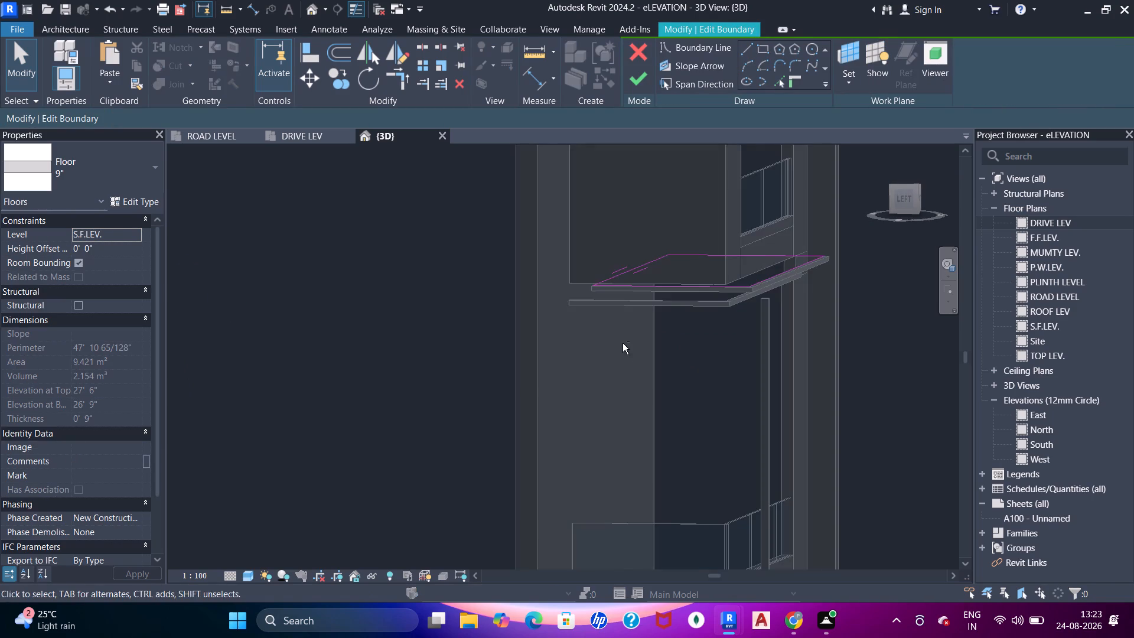
middle_click_drag(623, 343, 636, 323, "shift")
key("a")
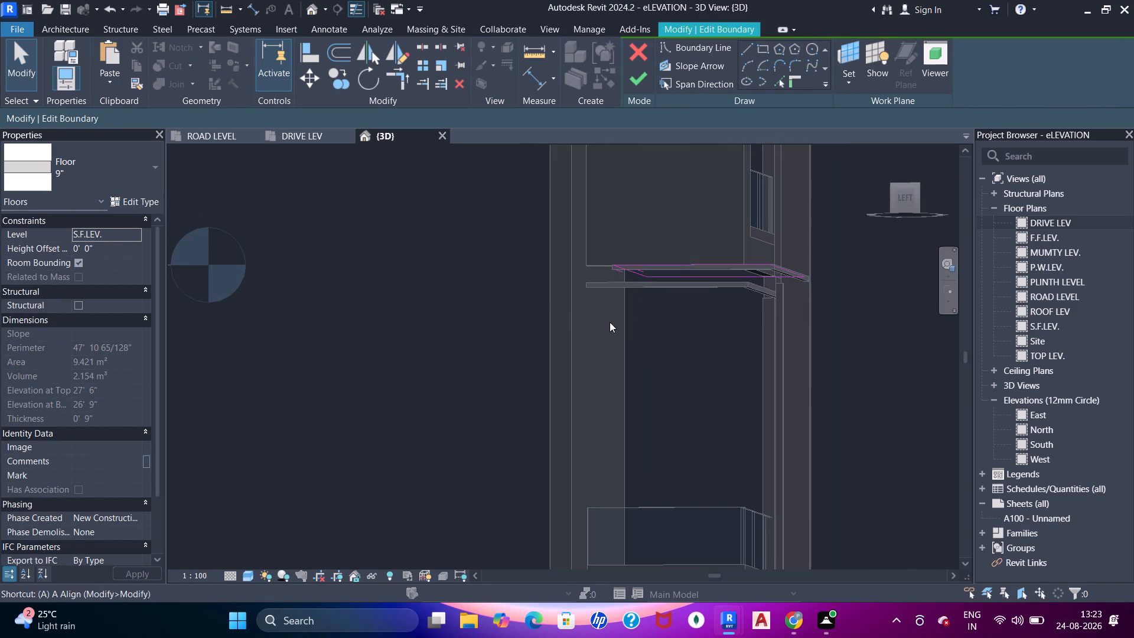
key("a")
key("a")
key("a")
left_click_drag(598, 310, 601, 303)
left_click(626, 268)
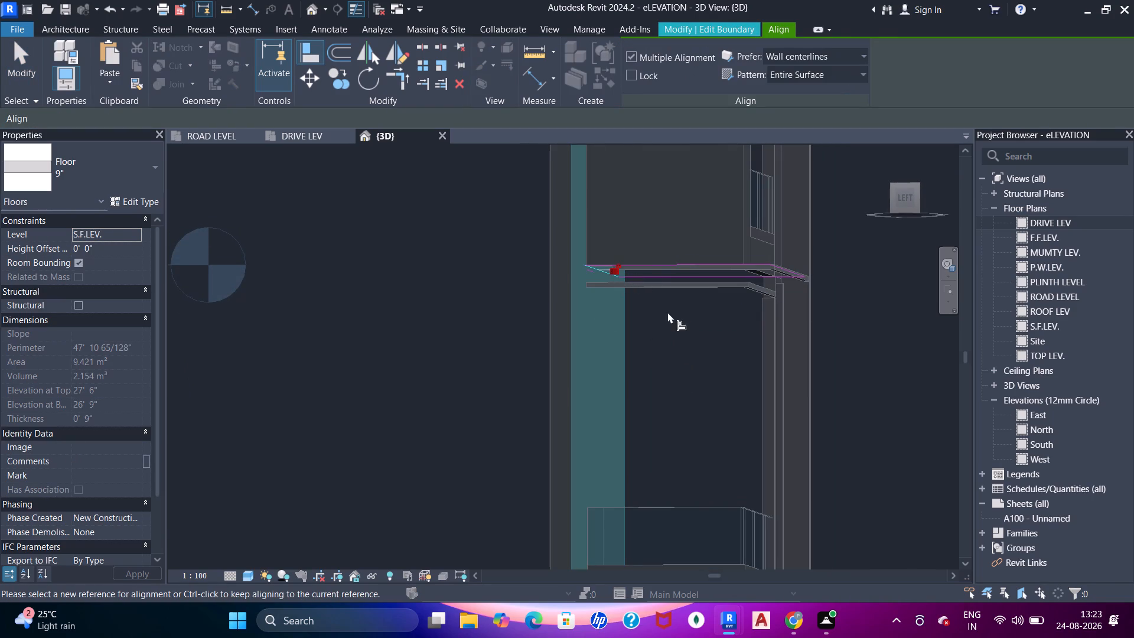
key("Escape")
key("Escape")
key("Escape")
key("Escape")
key("Escape")
key("Escape")
key("Escape")
key("Escape")
key("Escape")
key("Escape")
key("Escape")
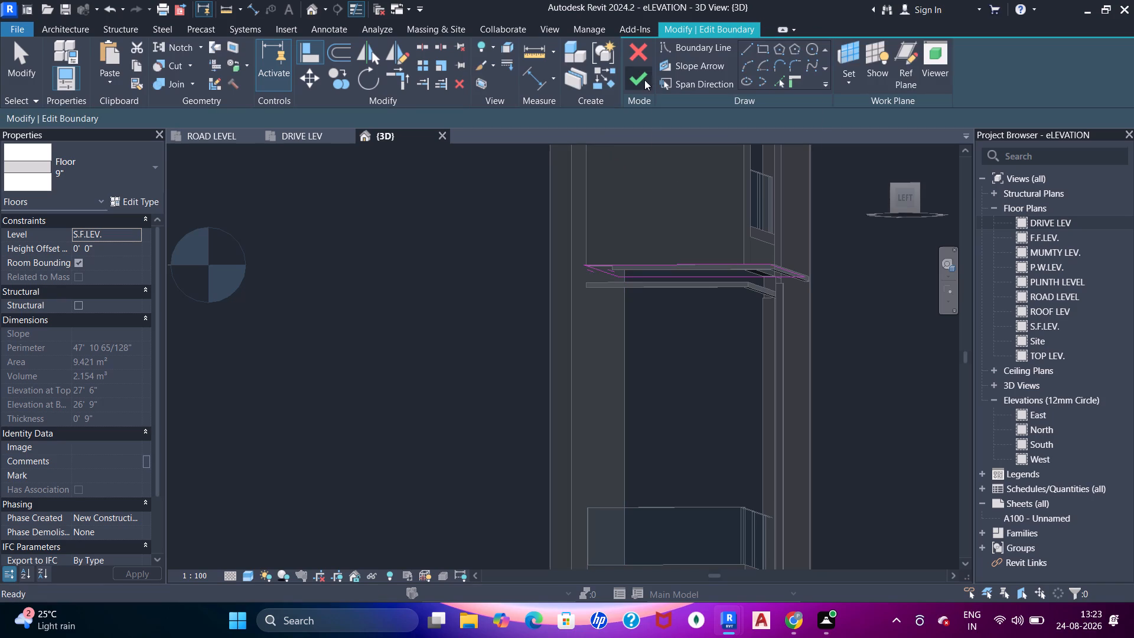
left_click(644, 87)
Open the boundary sketch of the 5" edge strip and try to align its end with the 9" slab's outer side face.
middle_click_drag(699, 295, 653, 338, "shift")
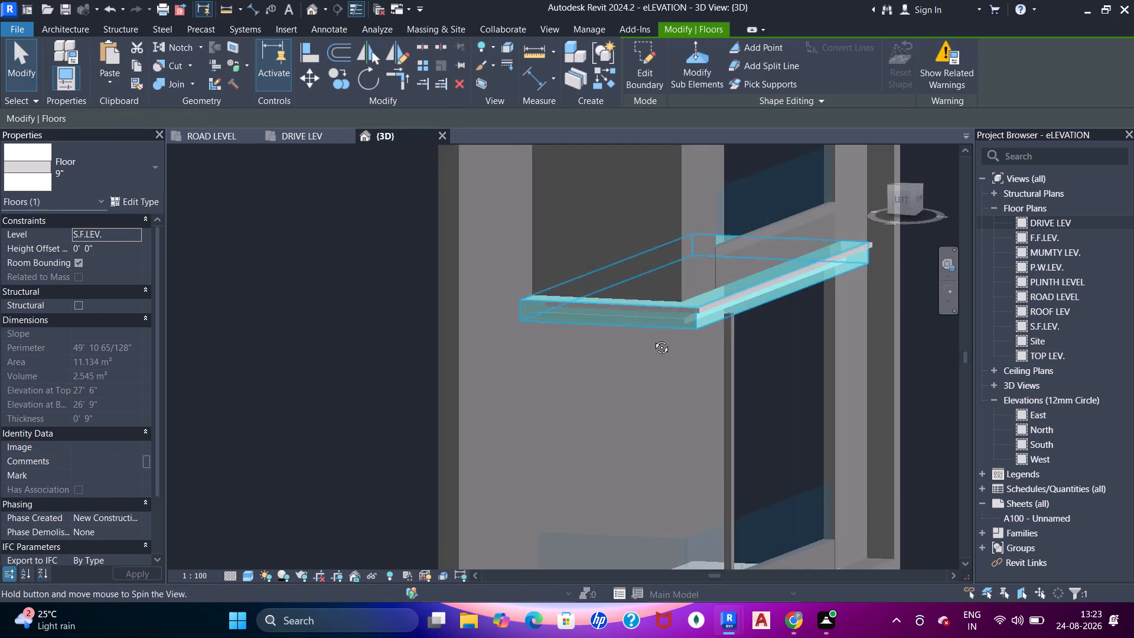
middle_click_drag(653, 338, 646, 341, "shift")
key("Escape")
key("Escape")
middle_click_drag(518, 329, 530, 364, "shift")
scroll(559, 355, "up", 4)
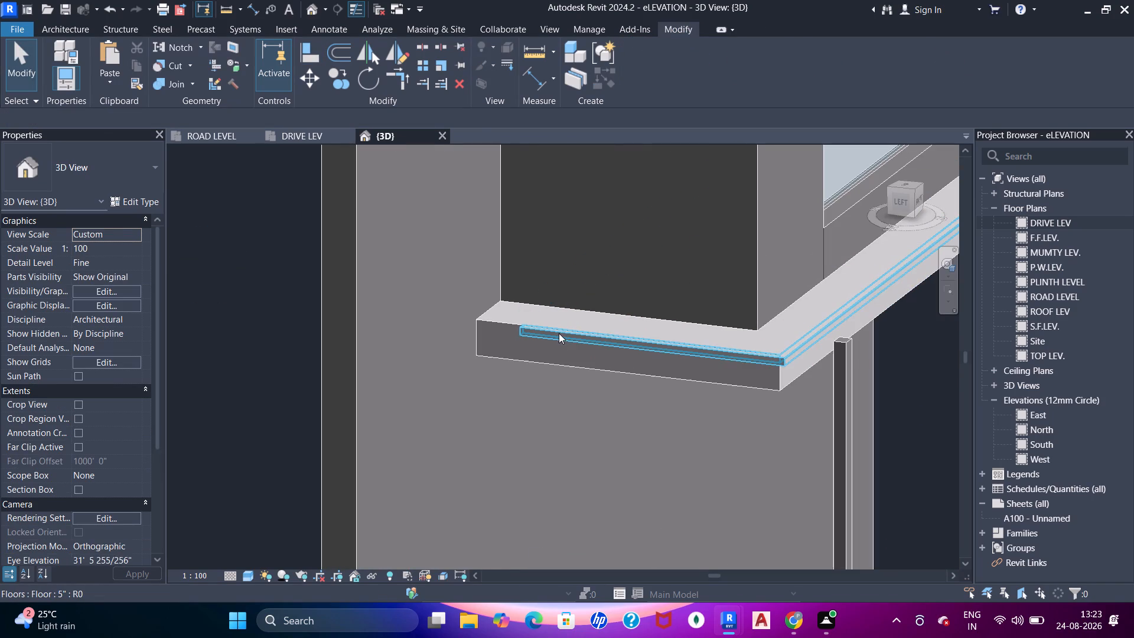
double_click(559, 333)
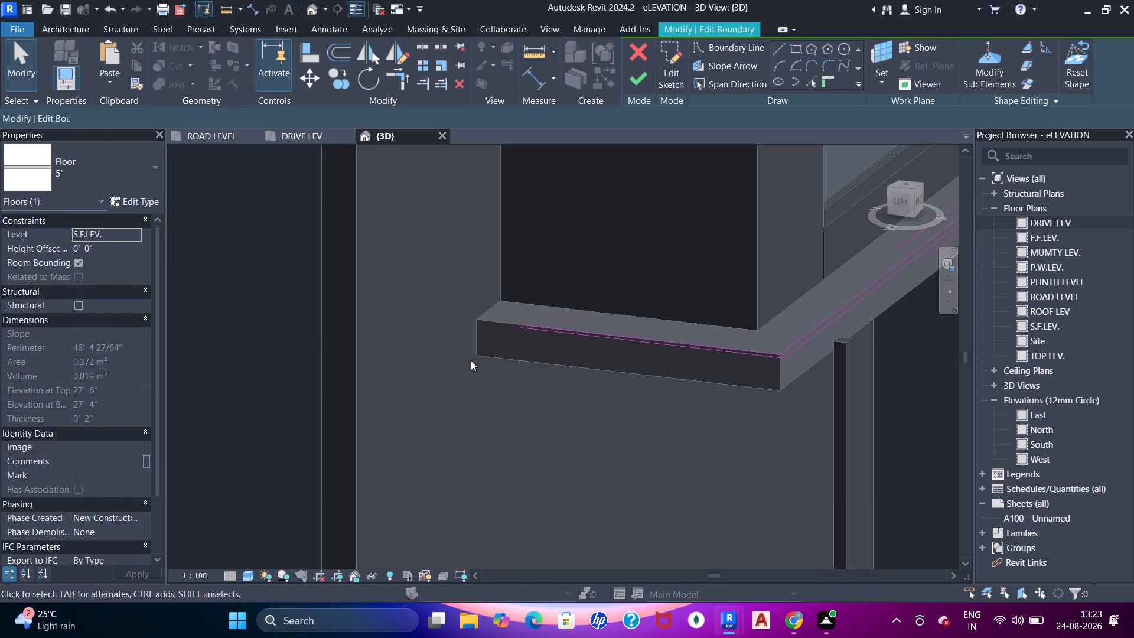
key("a")
key("a")
key("a")
key("a")
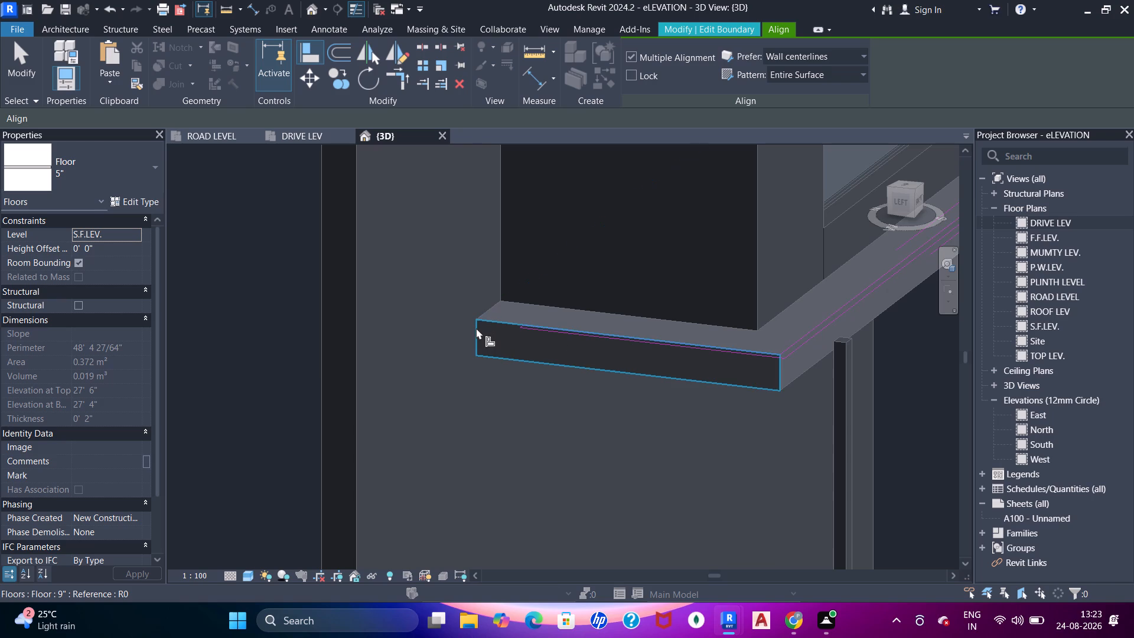
left_click(476, 329)
scroll(517, 325, "up", 3)
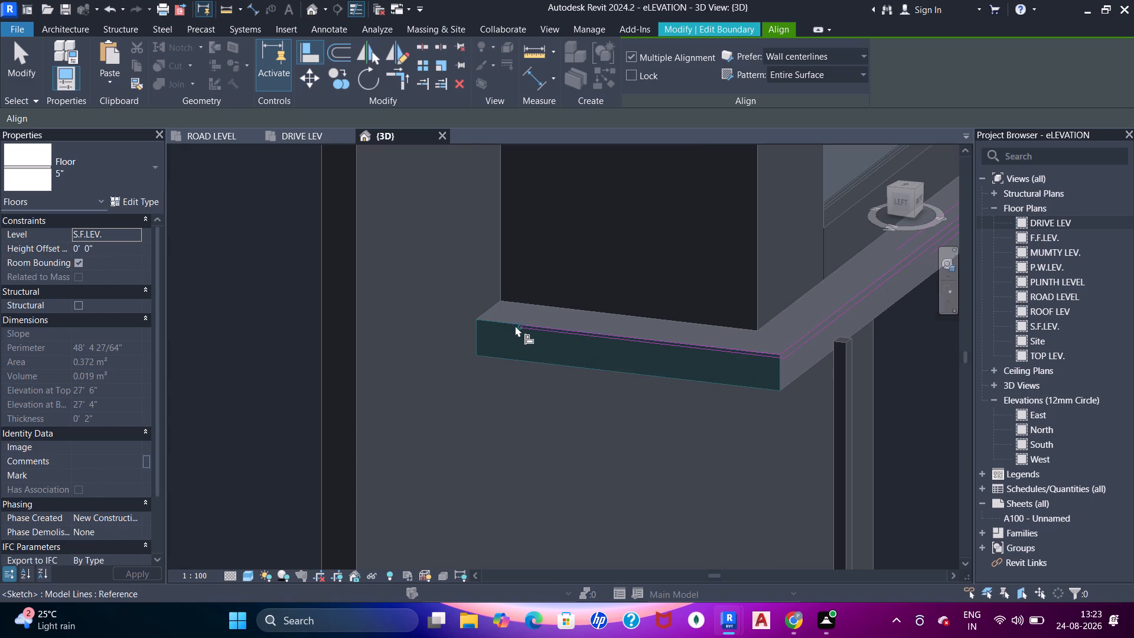
scroll(515, 325, "up", 9)
left_click(549, 327)
key("Escape")
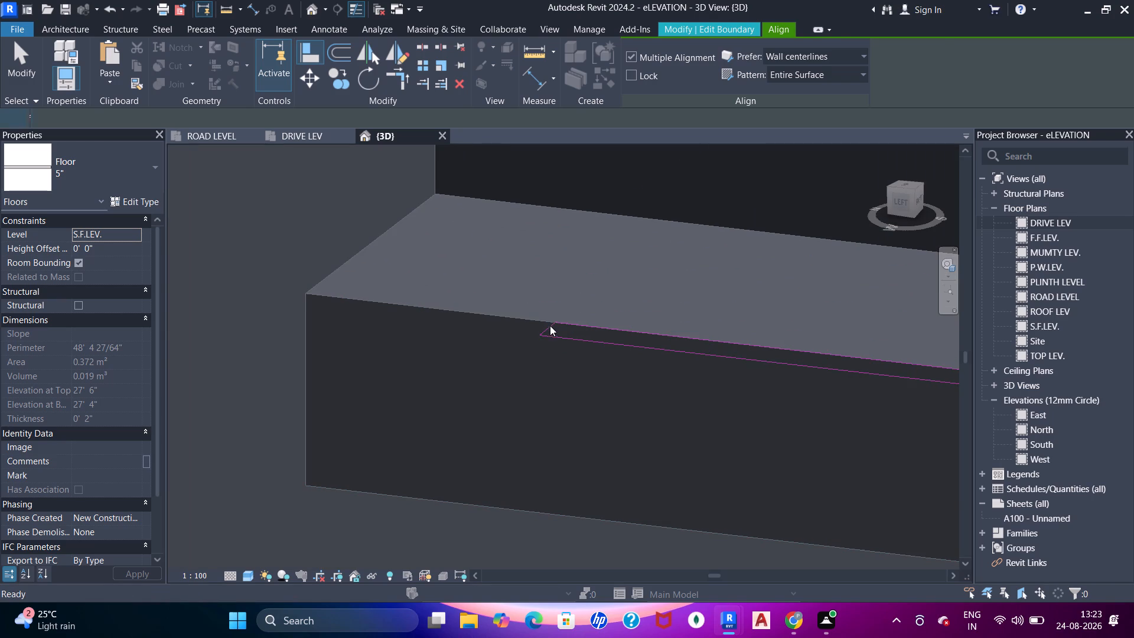
key("Escape")
Align the end line of the 5" strip's sketch with the 9" slab's end face and finish the boundary edit.
key("a")
key("a")
key("a")
left_click(365, 250)
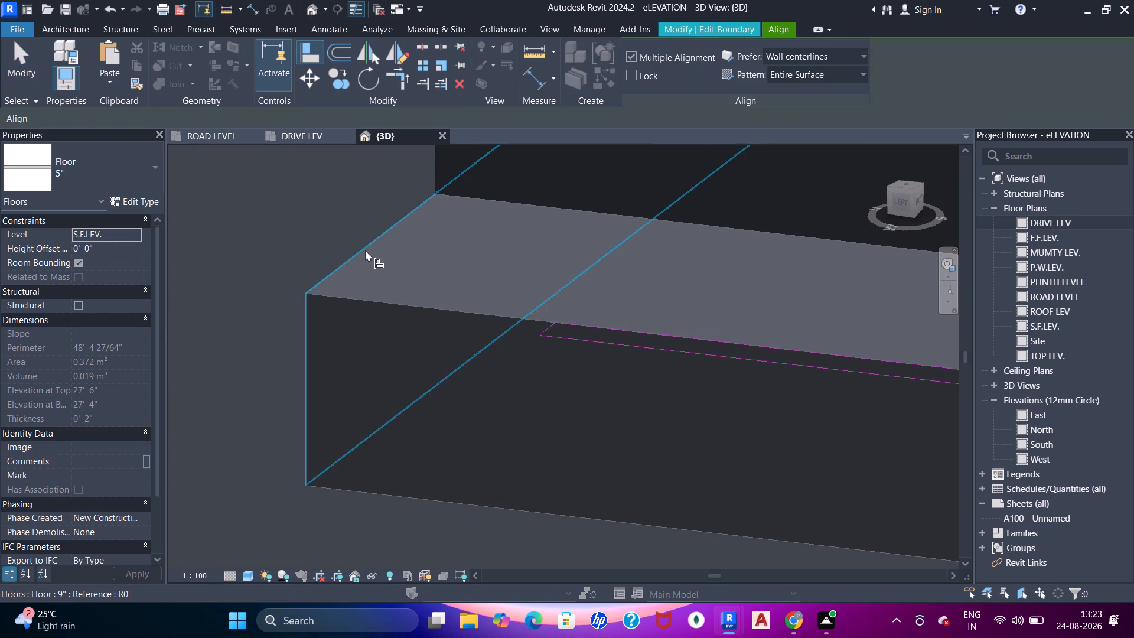
left_click(548, 330)
key("Escape")
key("Escape")
key("Escape")
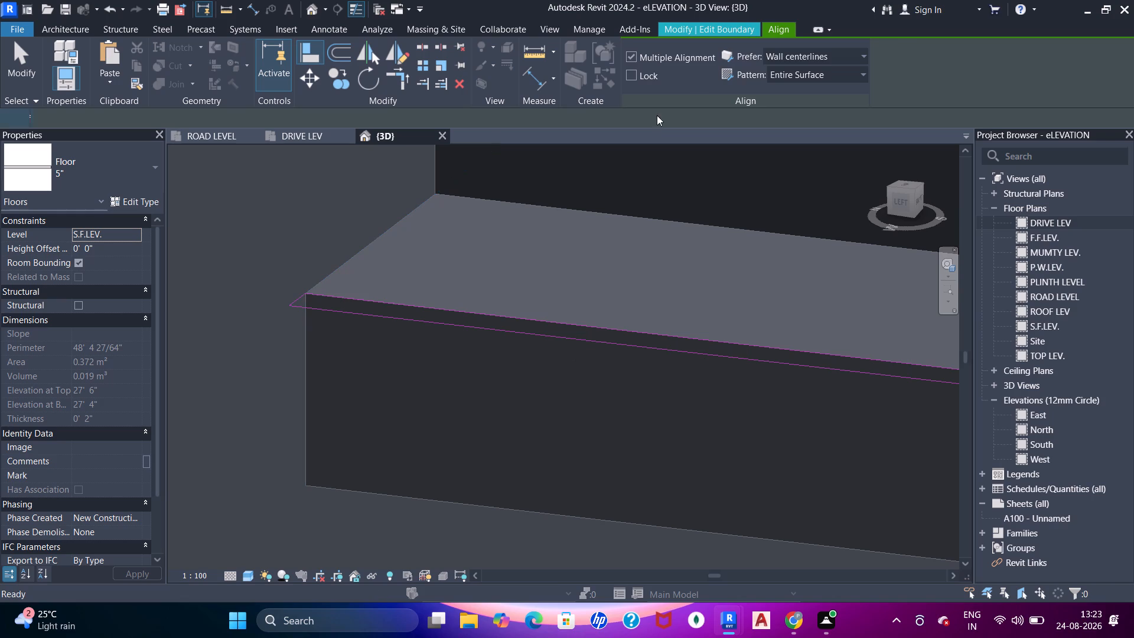
key("Escape")
key("Escape")
left_click(635, 83)
scroll(423, 311, "down", 5)
key("Escape")
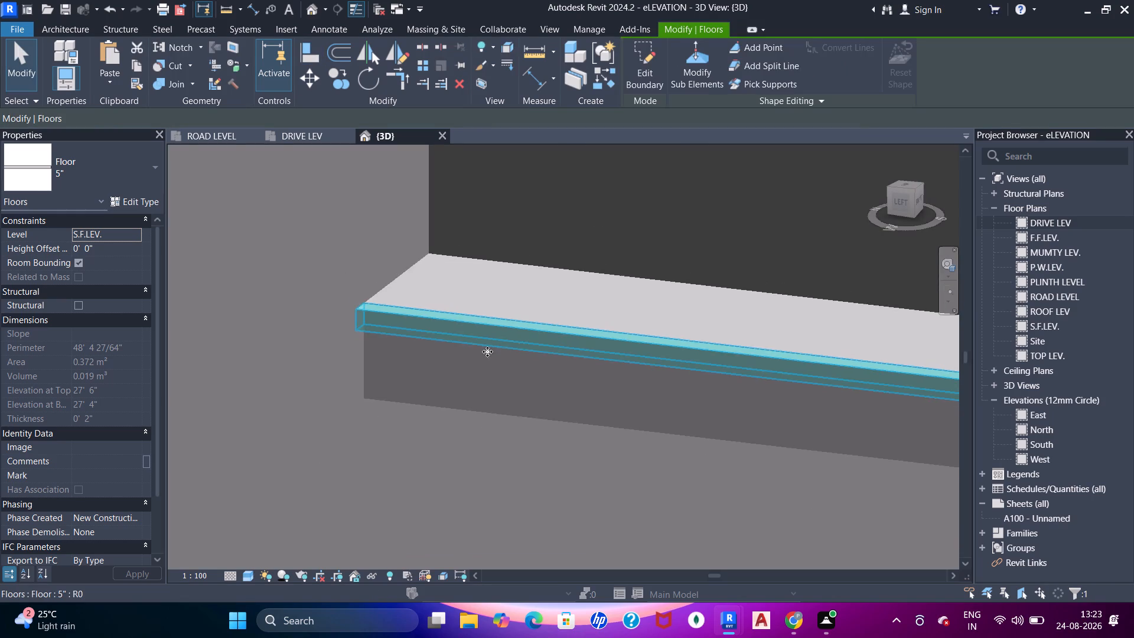
Delete the other 5" floor strip, at the underside of the 9" slab.
scroll(491, 356, "down", 4)
middle_click_drag(544, 356, 407, 331)
scroll(496, 340, "down", 2)
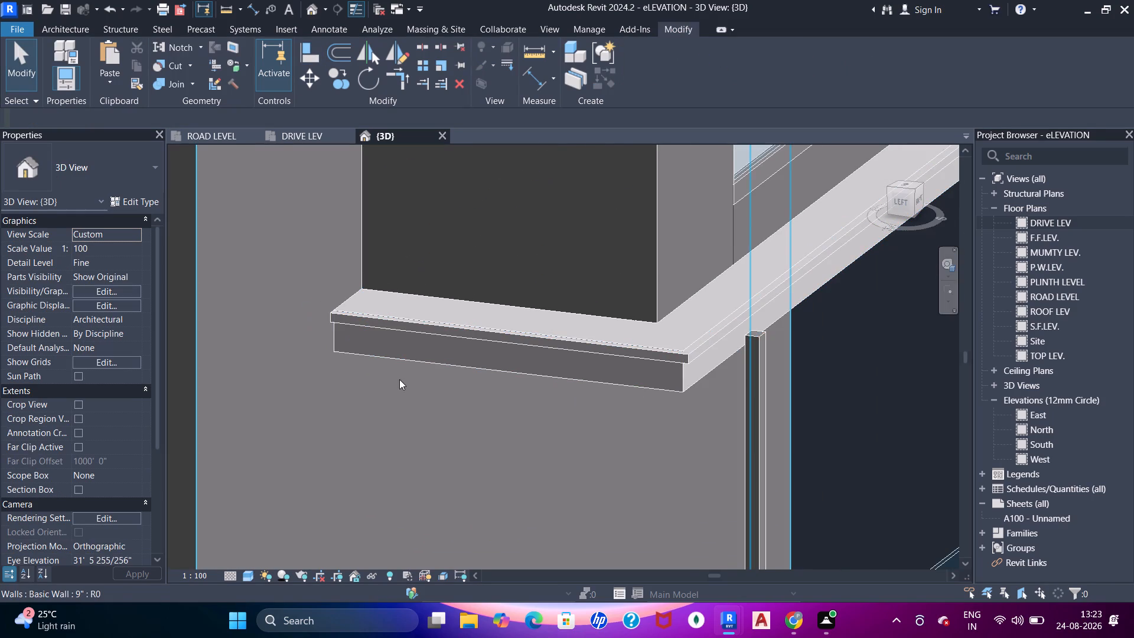
middle_click_drag(470, 408, 483, 304, "shift")
left_click(680, 172)
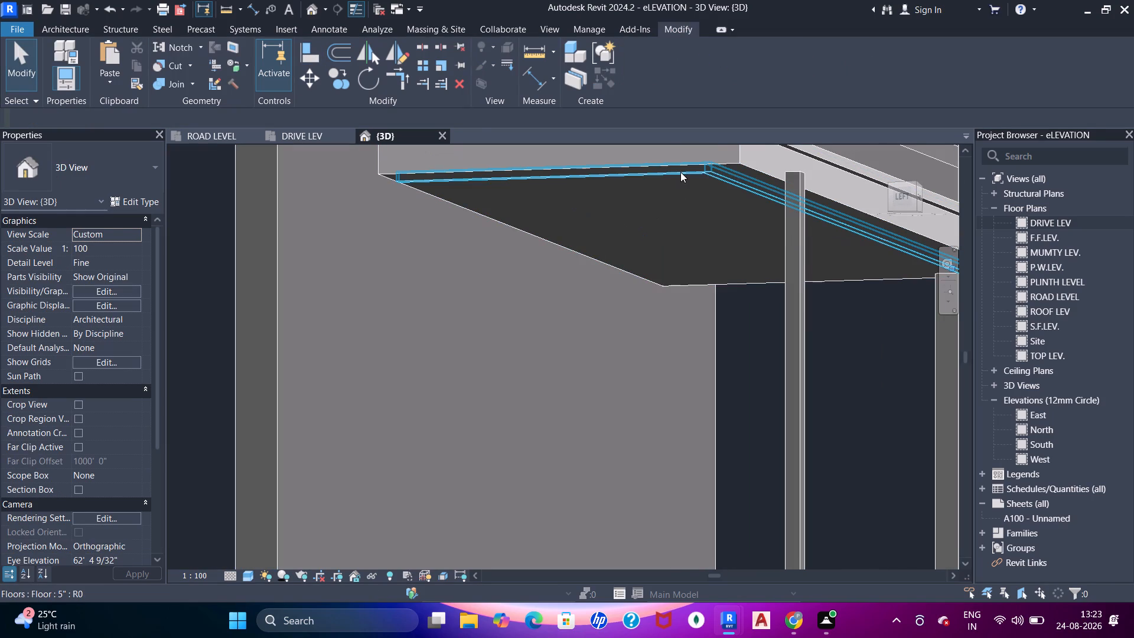
key("Delete")
Copy the upper 5" edge strip downward, from its lower outer corner to the bottom corner of the 9" slab.
scroll(652, 259, "down", 6)
middle_click_drag(634, 275, 575, 428)
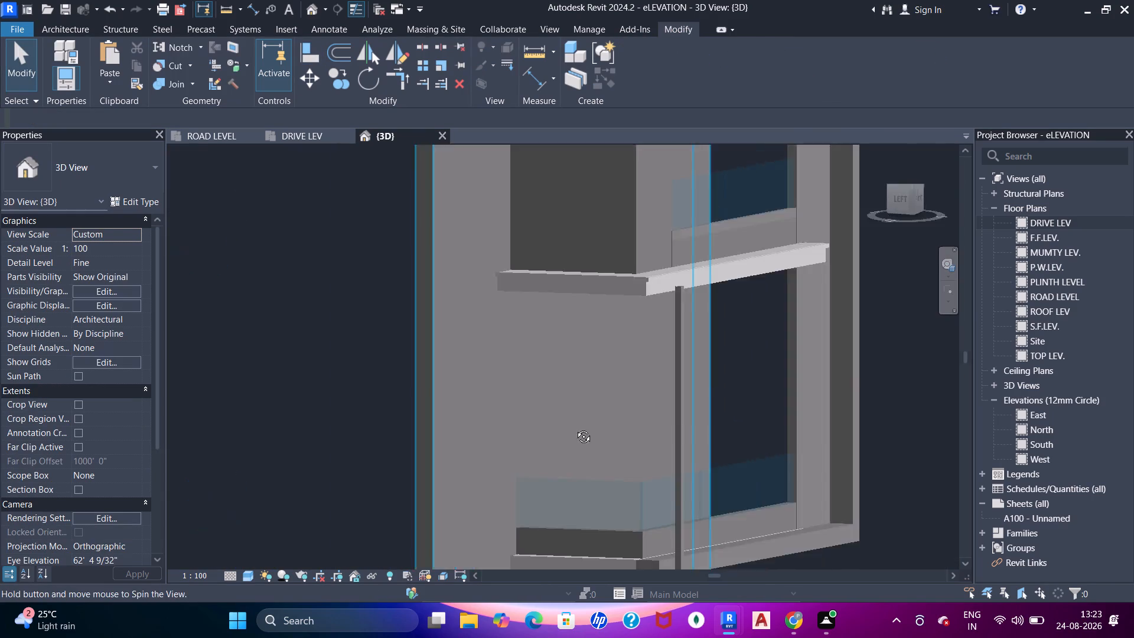
middle_click_drag(575, 428, 570, 440)
scroll(580, 366, "up", 4)
left_click(585, 350)
scroll(546, 350, "up", 4)
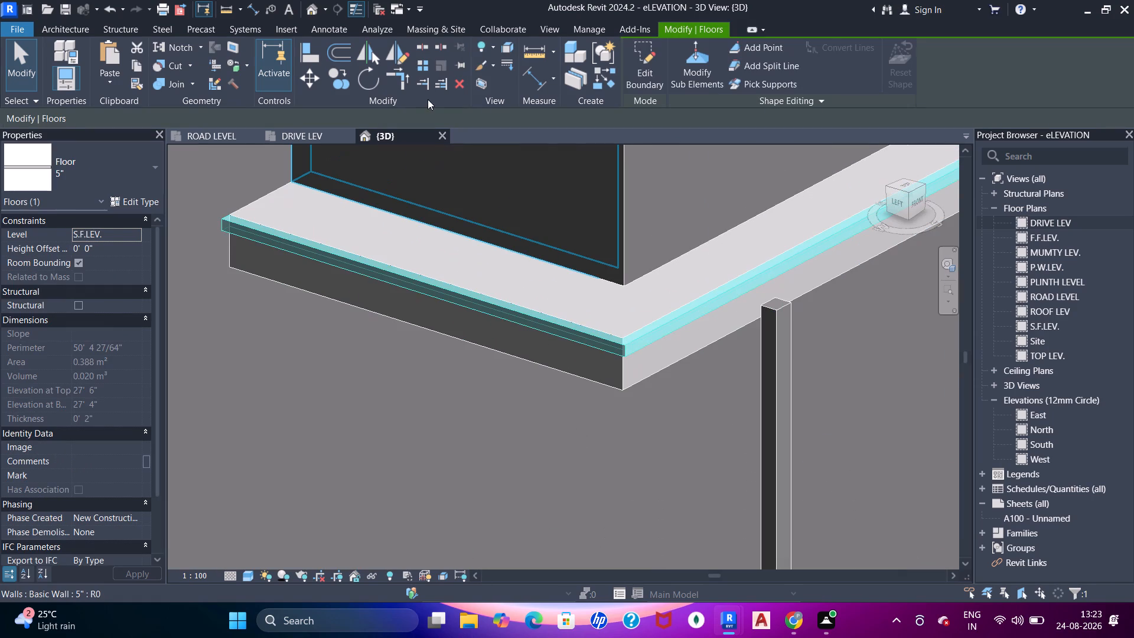
left_click(340, 83)
scroll(677, 349, "up", 4)
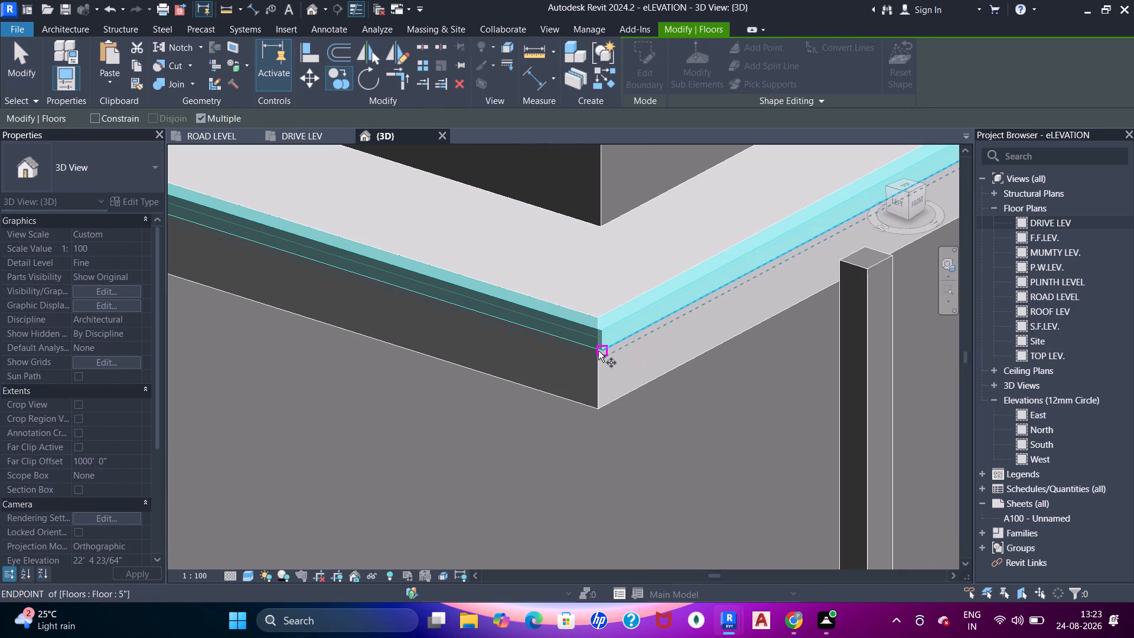
left_click(599, 350)
left_click(595, 414)
scroll(600, 445, "down", 6)
middle_click_drag(605, 464, 610, 418, "shift")
Align the copied strip's bottom edge with the bottom edge of the 9" slab.
key("a")
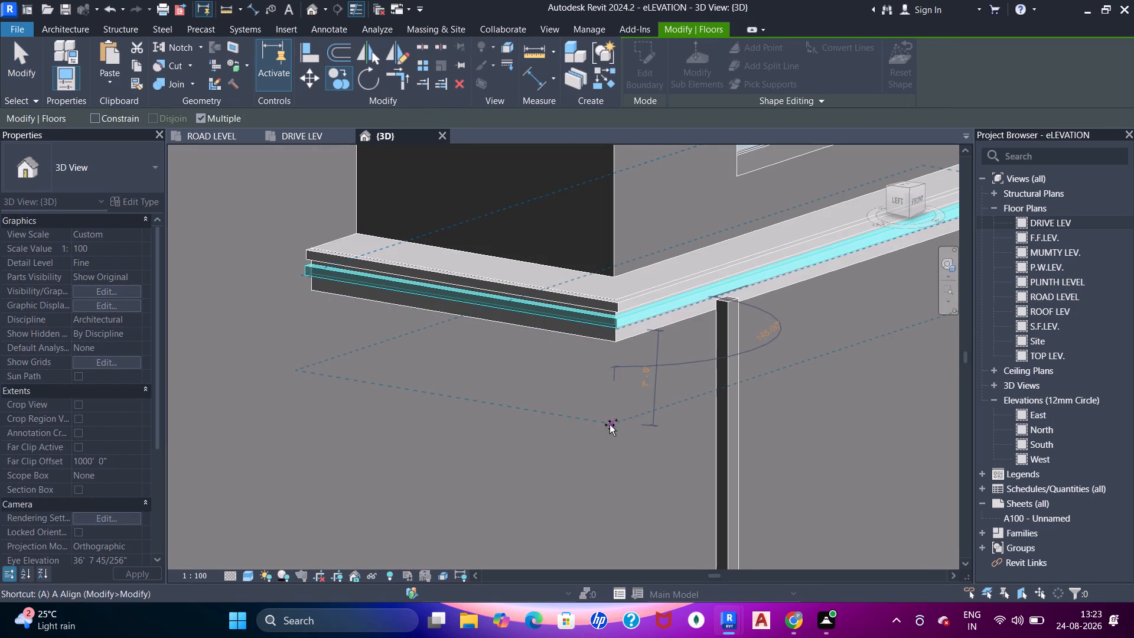
key("a")
key("a")
key("a")
scroll(621, 348, "up", 5)
left_click(619, 337)
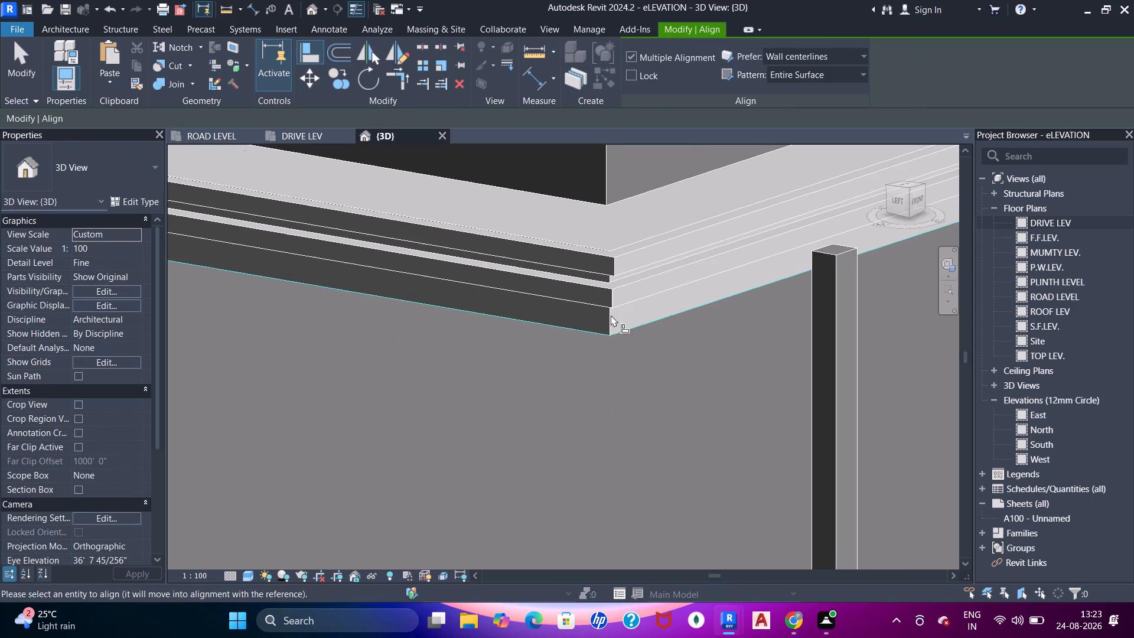
left_click(610, 309)
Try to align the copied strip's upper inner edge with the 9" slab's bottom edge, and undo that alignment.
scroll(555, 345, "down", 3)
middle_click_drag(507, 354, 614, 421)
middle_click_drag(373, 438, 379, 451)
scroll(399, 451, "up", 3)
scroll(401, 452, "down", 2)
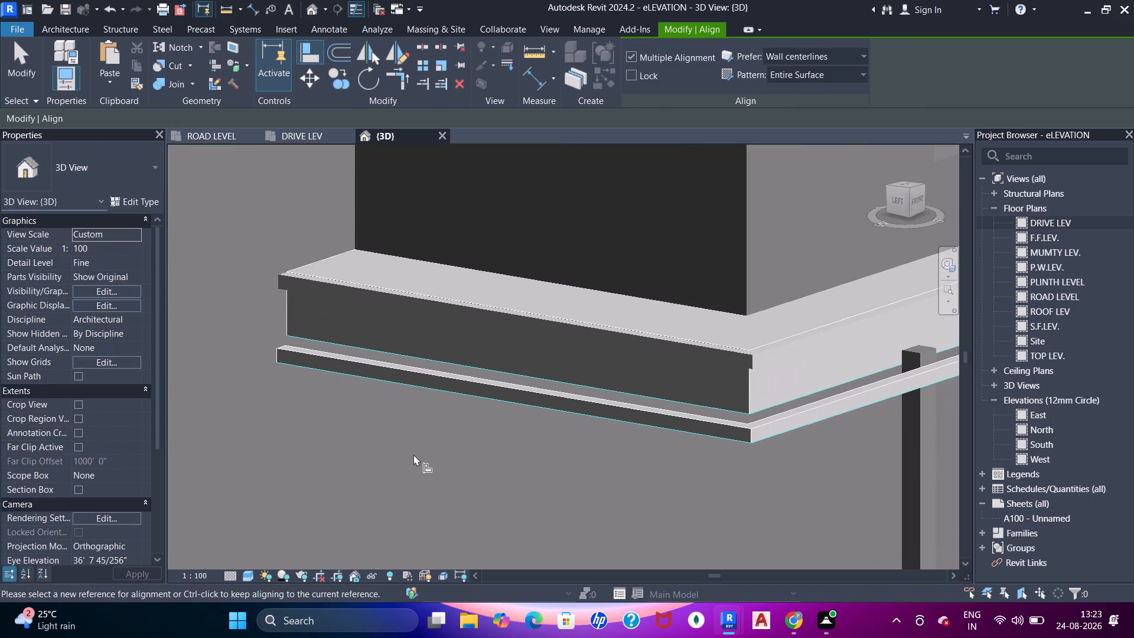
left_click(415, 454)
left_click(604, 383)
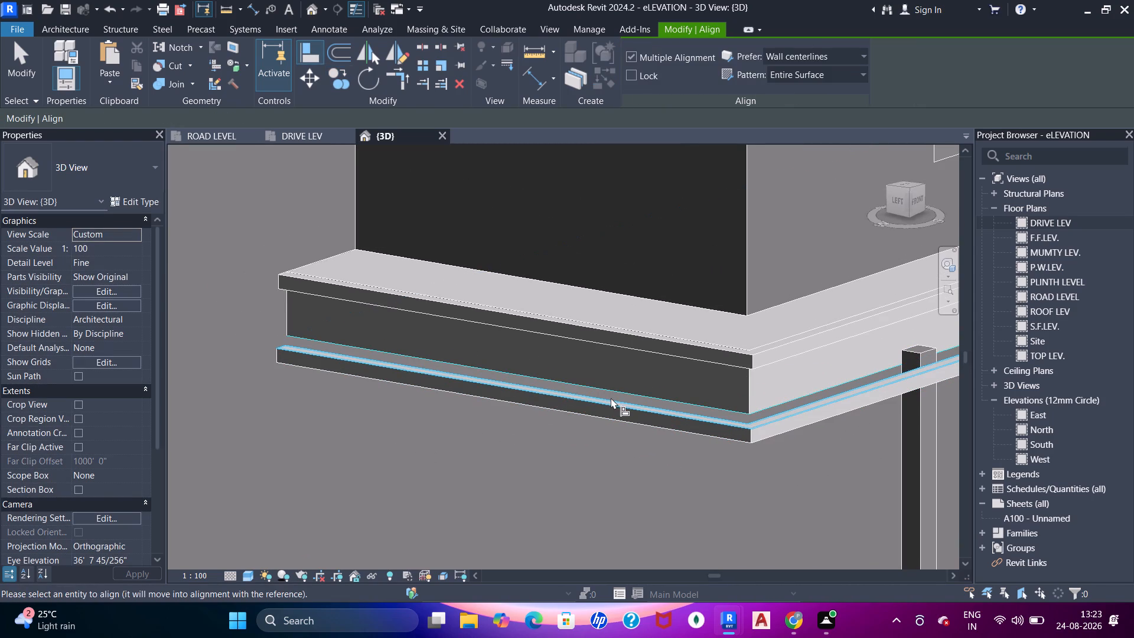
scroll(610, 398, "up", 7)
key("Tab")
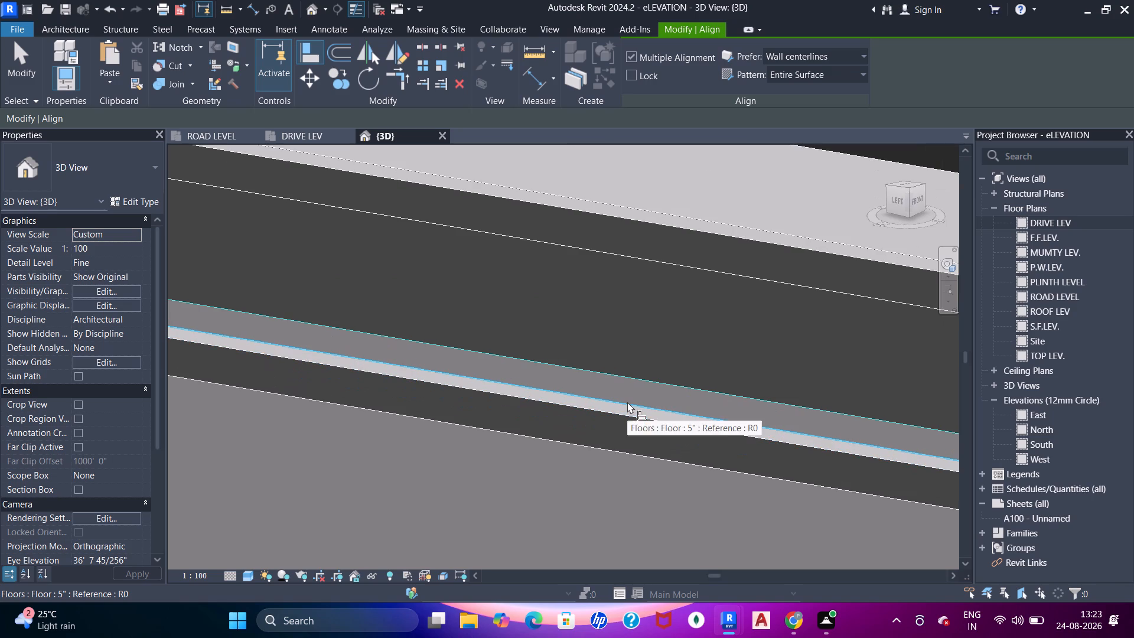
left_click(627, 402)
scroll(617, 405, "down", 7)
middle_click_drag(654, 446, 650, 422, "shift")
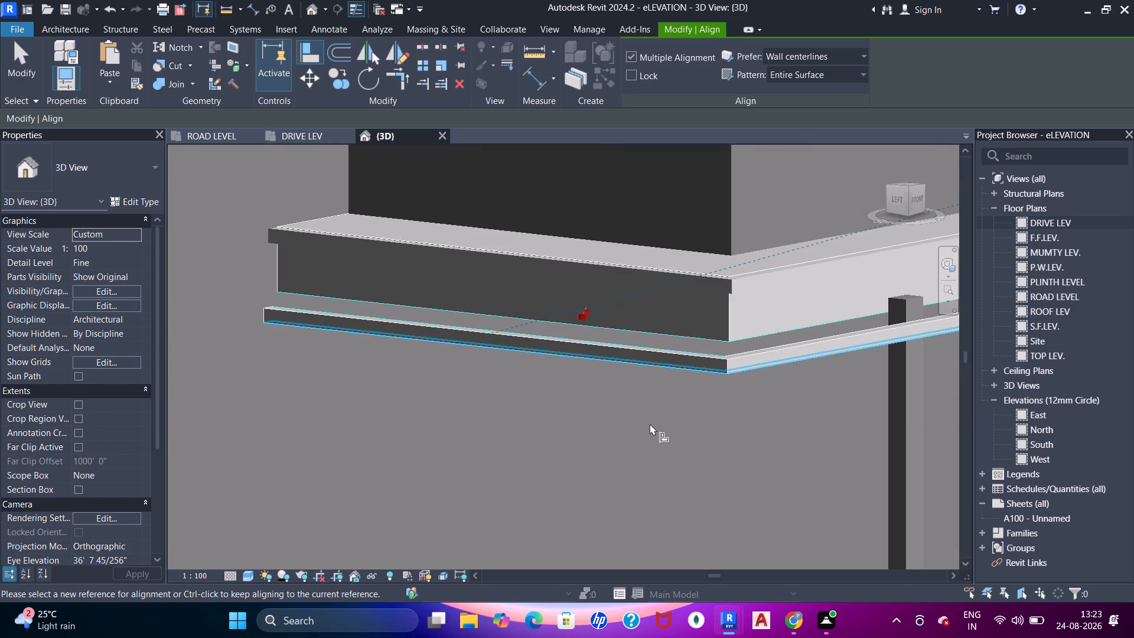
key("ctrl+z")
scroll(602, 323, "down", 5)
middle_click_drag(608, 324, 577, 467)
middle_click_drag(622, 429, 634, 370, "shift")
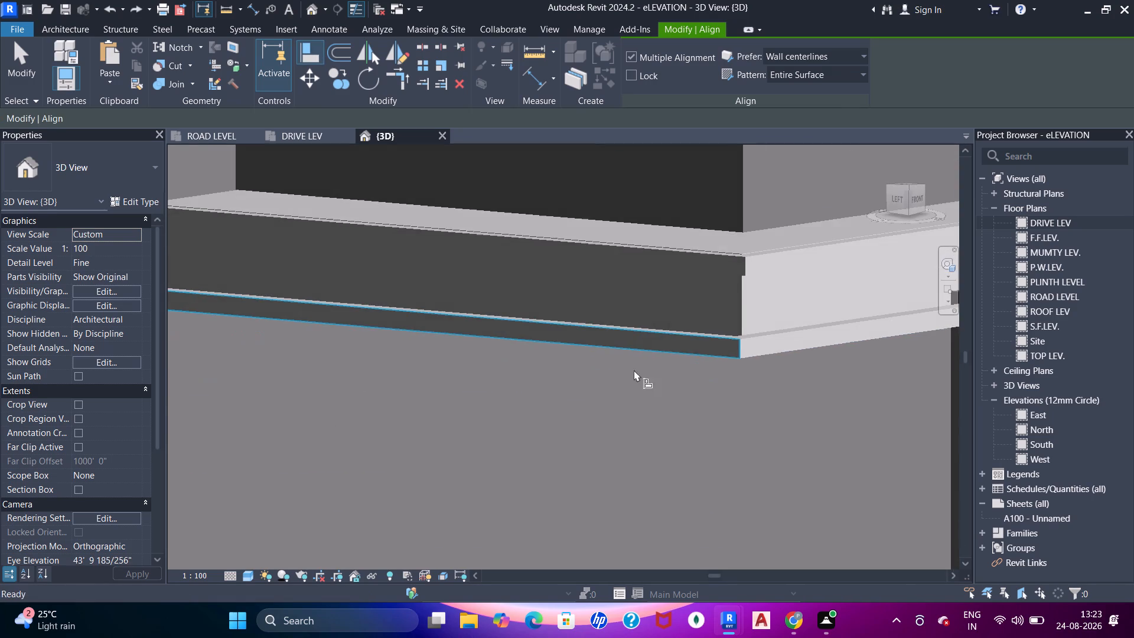
Align the lower 5" strip's inner edge with the outer side face of the 9" slab.
scroll(636, 362, "down", 5)
middle_click_drag(623, 395, 612, 429)
scroll(612, 429, "up", 3)
key("Escape")
key("Escape")
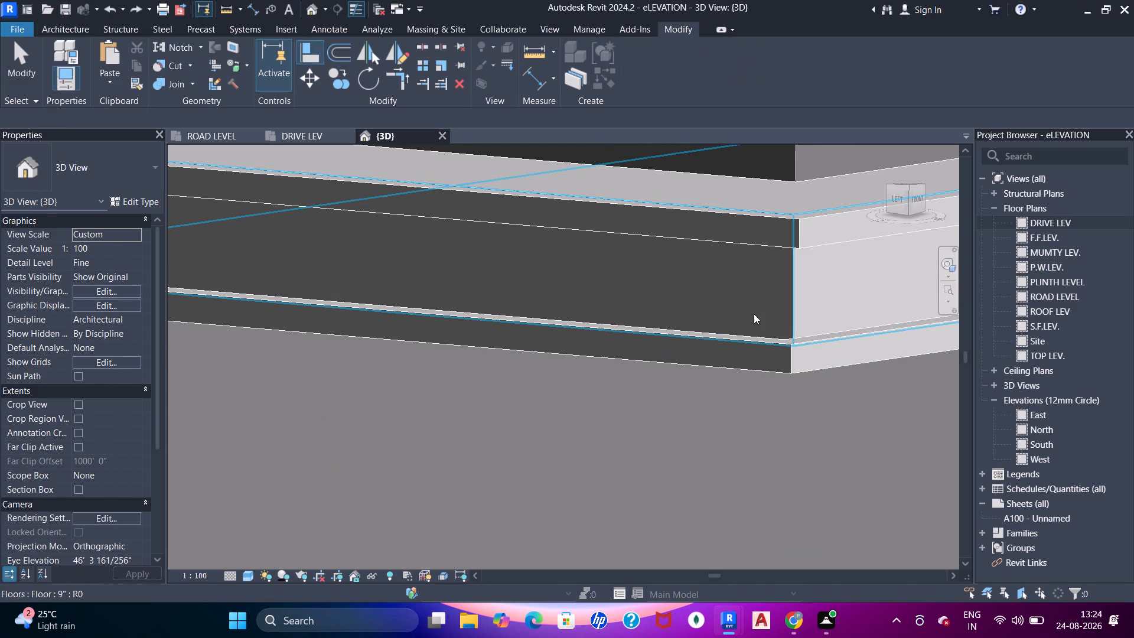
key("a")
key("a")
key("a")
left_click(669, 301)
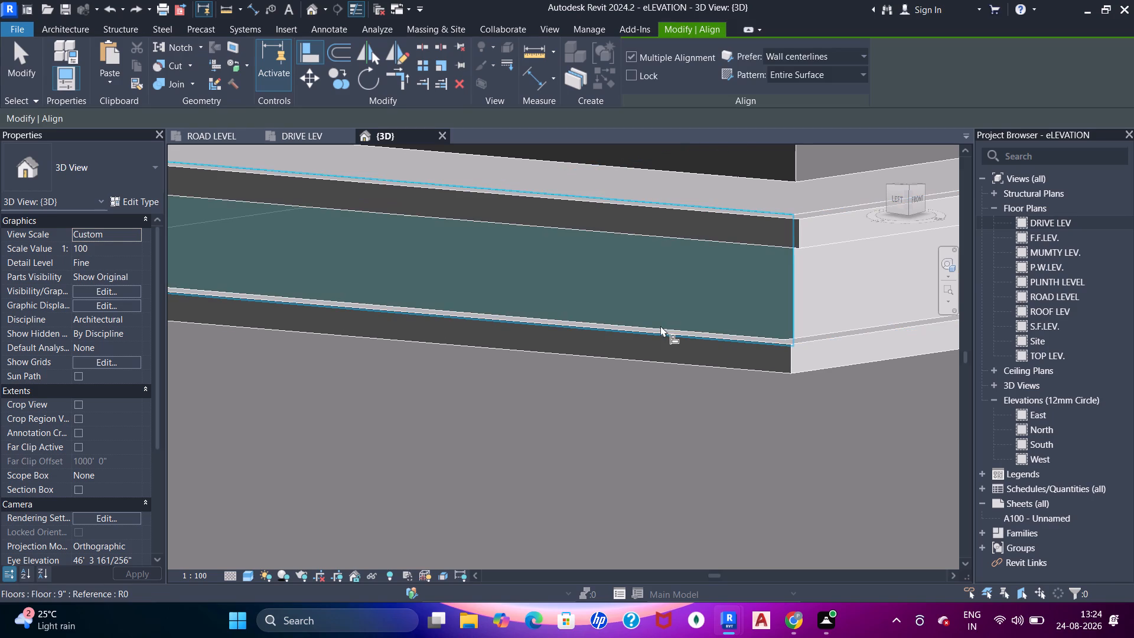
key("a")
scroll(659, 331, "down", 7)
middle_click_drag(659, 335, 617, 445, "shift")
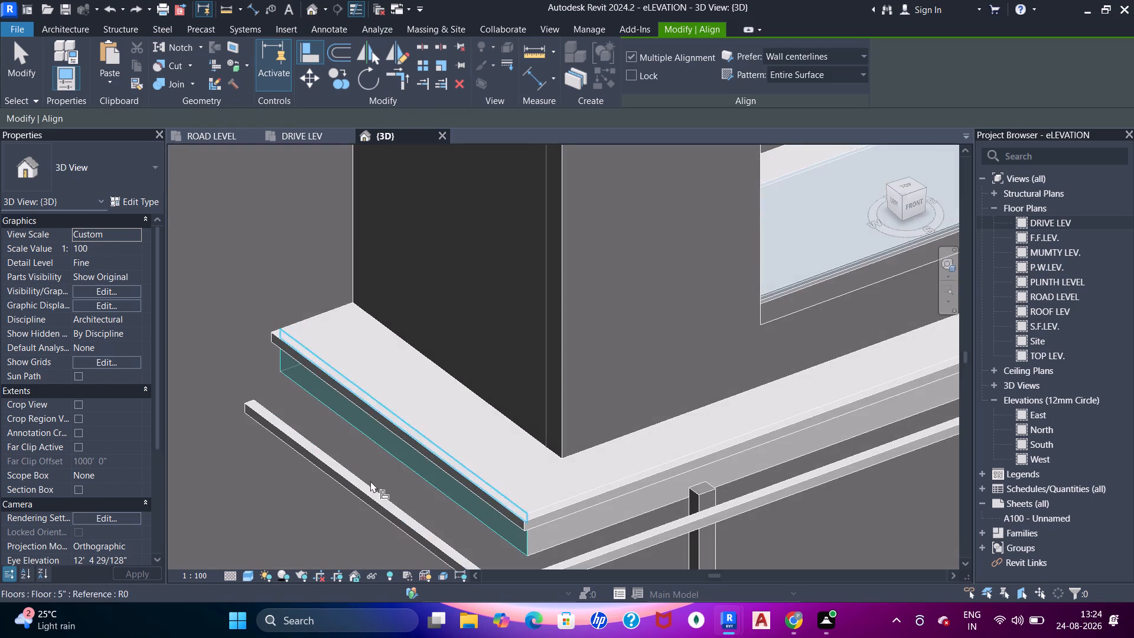
middle_click_drag(368, 479, 423, 298)
scroll(427, 294, "up", 5)
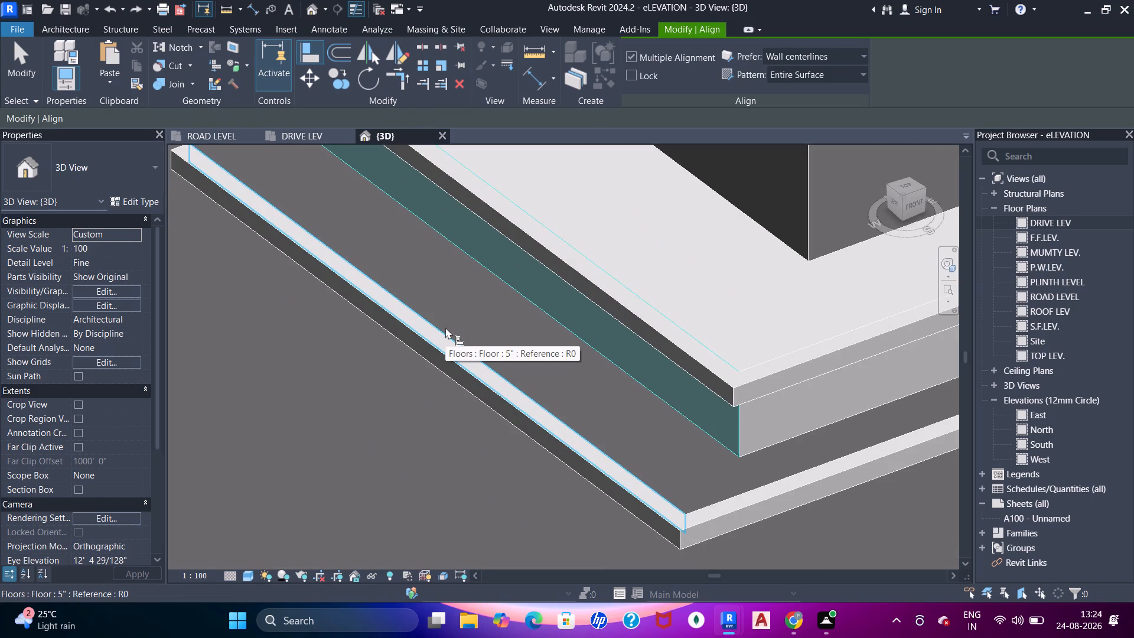
key("Tab")
left_click(445, 327)
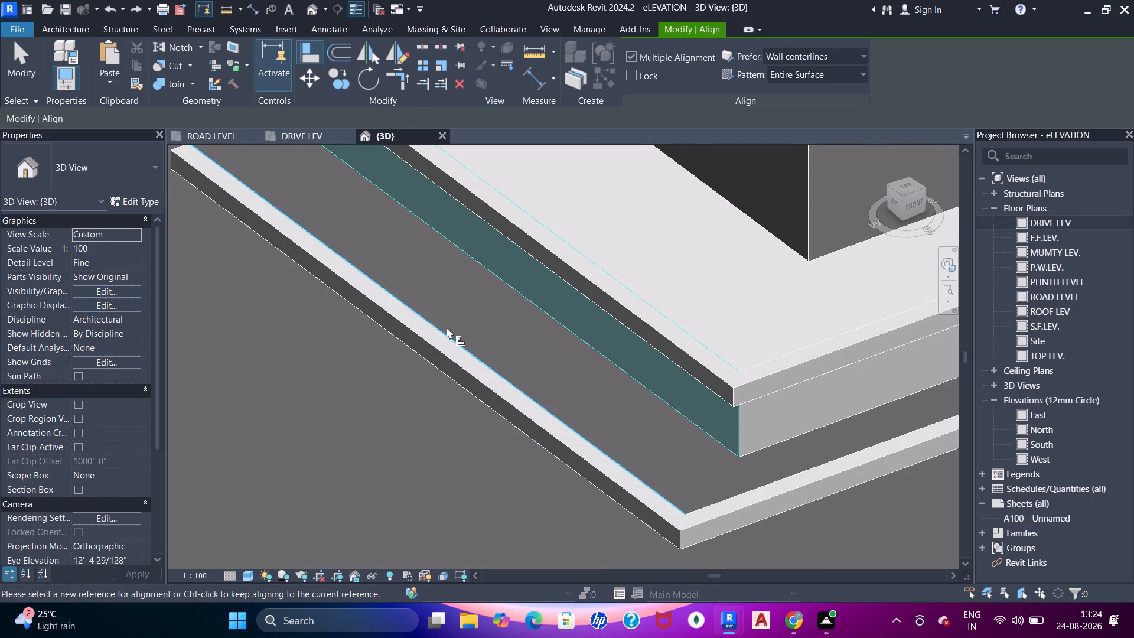
scroll(447, 327, "down", 6)
middle_click_drag(392, 341, 451, 380)
key("Escape")
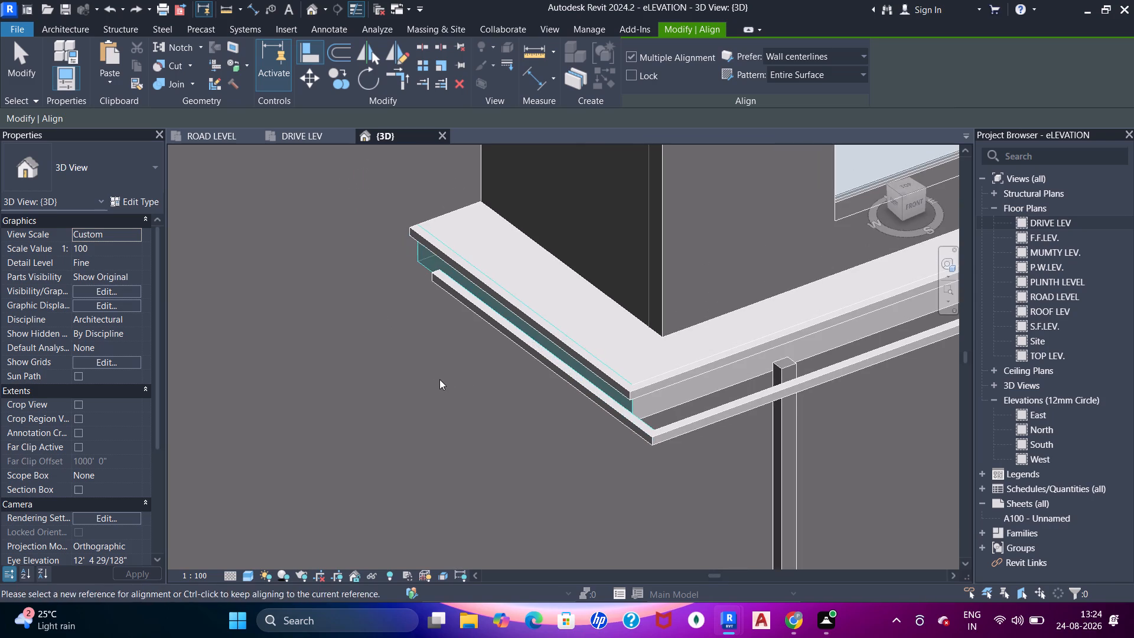
key("Escape")
Align the end face of the lower 5" strip with the end face of the upper 5" strip.
key("a")
key("a")
key("a")
scroll(413, 239, "up", 5)
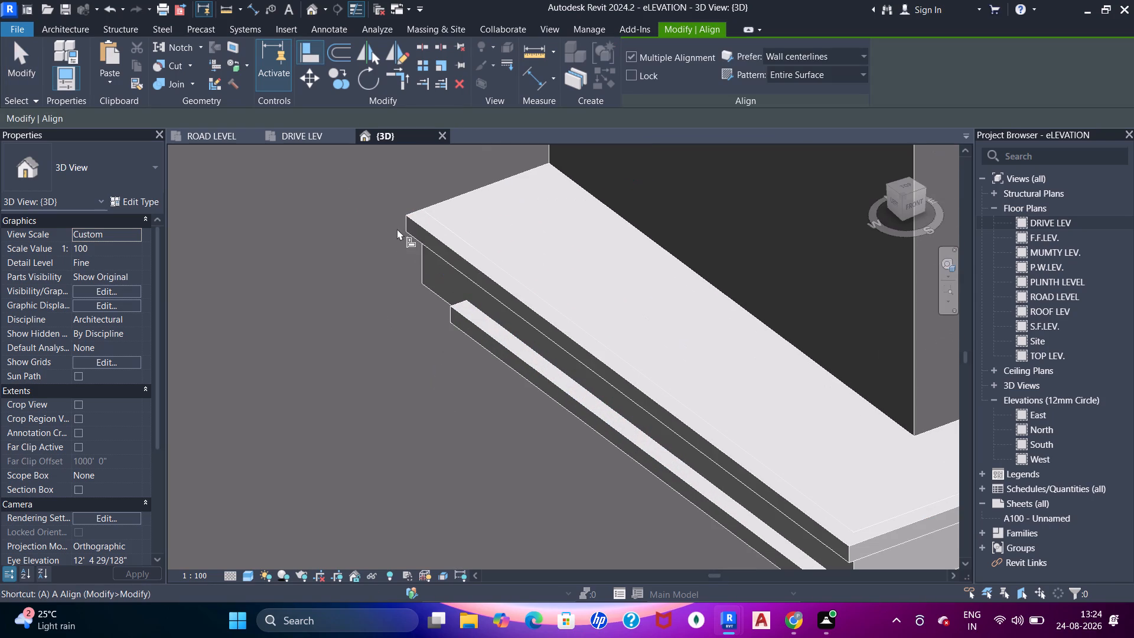
key("Tab")
key("Tab")
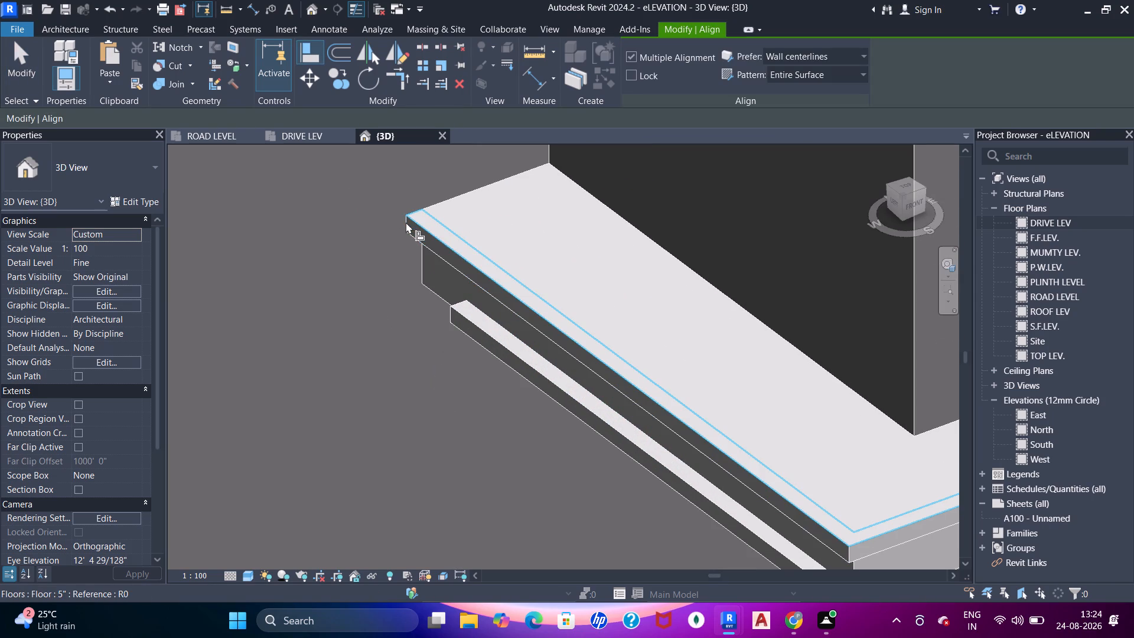
key("Tab")
left_click(406, 222)
left_click(451, 308)
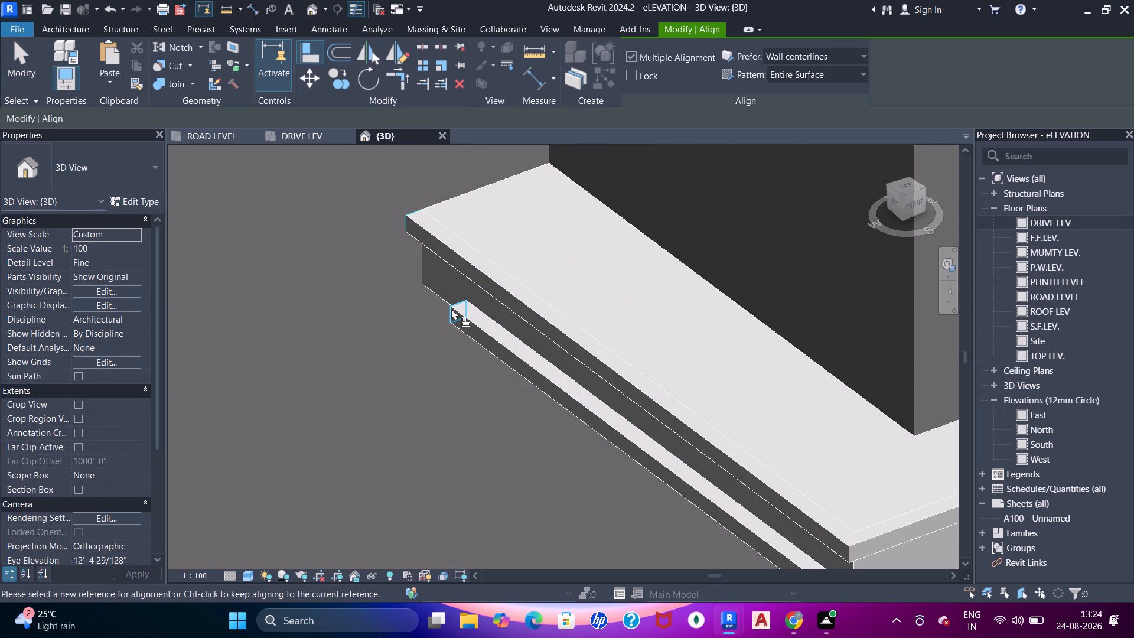
scroll(451, 308, "down", 9)
middle_click_drag(589, 372, 519, 423)
key("Escape")
key("Escape")
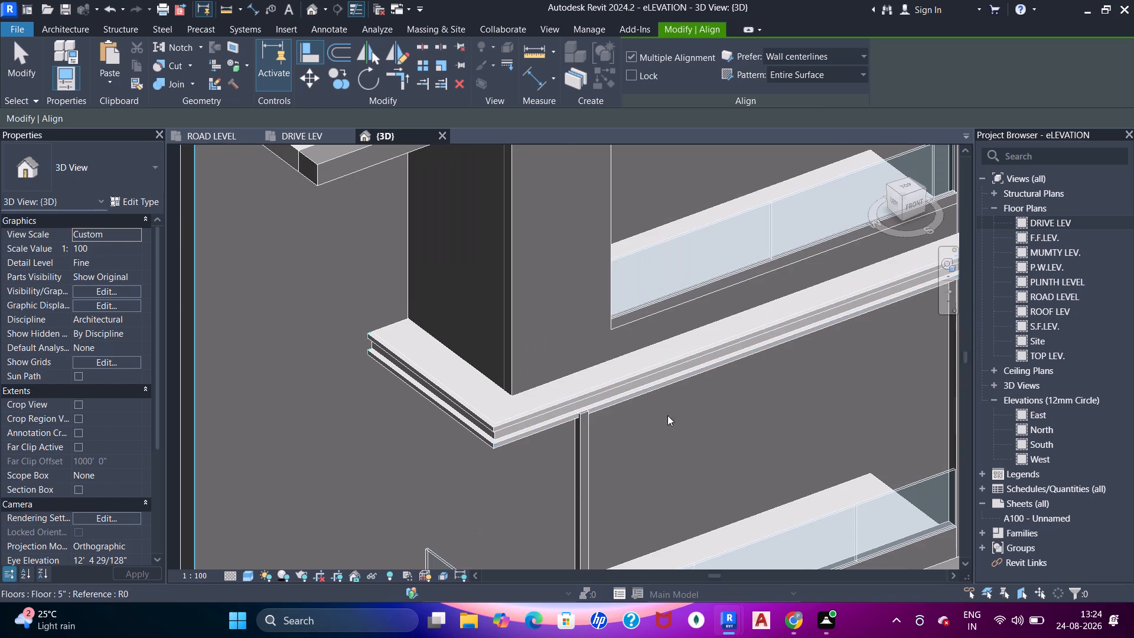
Stretch the vertical post's top end slightly upward over the second-floor slab edge, following the front elevation reference image.
scroll(663, 394, "down", 3)
middle_click_drag(667, 399, 554, 438)
middle_click_drag(585, 440, 621, 328, "shift")
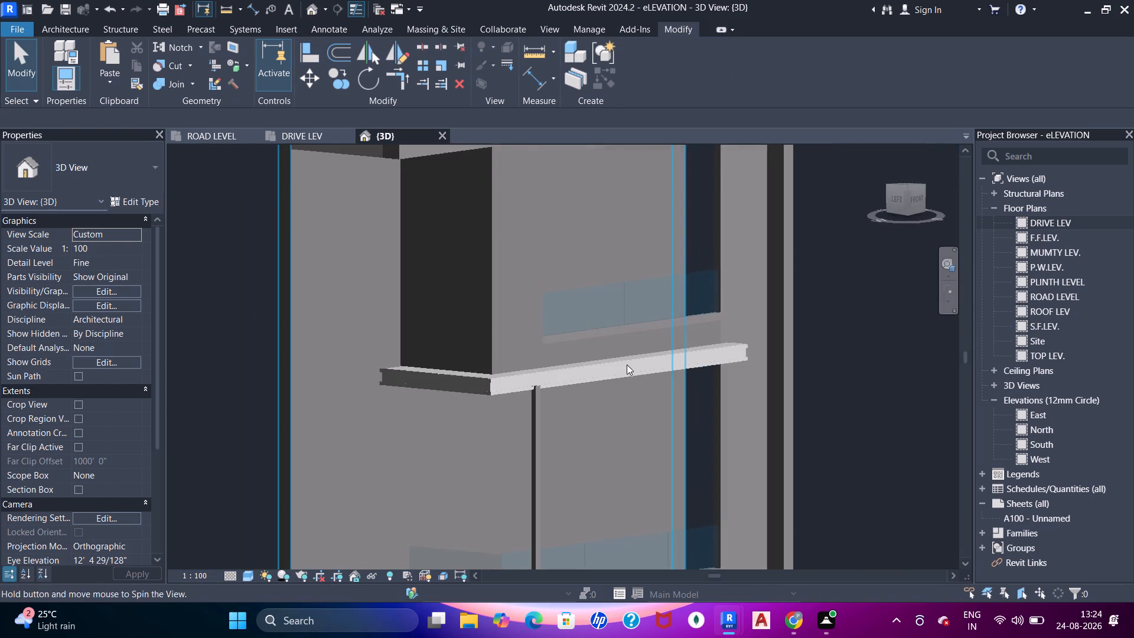
middle_click_drag(618, 409, 653, 295)
scroll(550, 274, "up", 5)
left_click(584, 301)
scroll(605, 268, "up", 4)
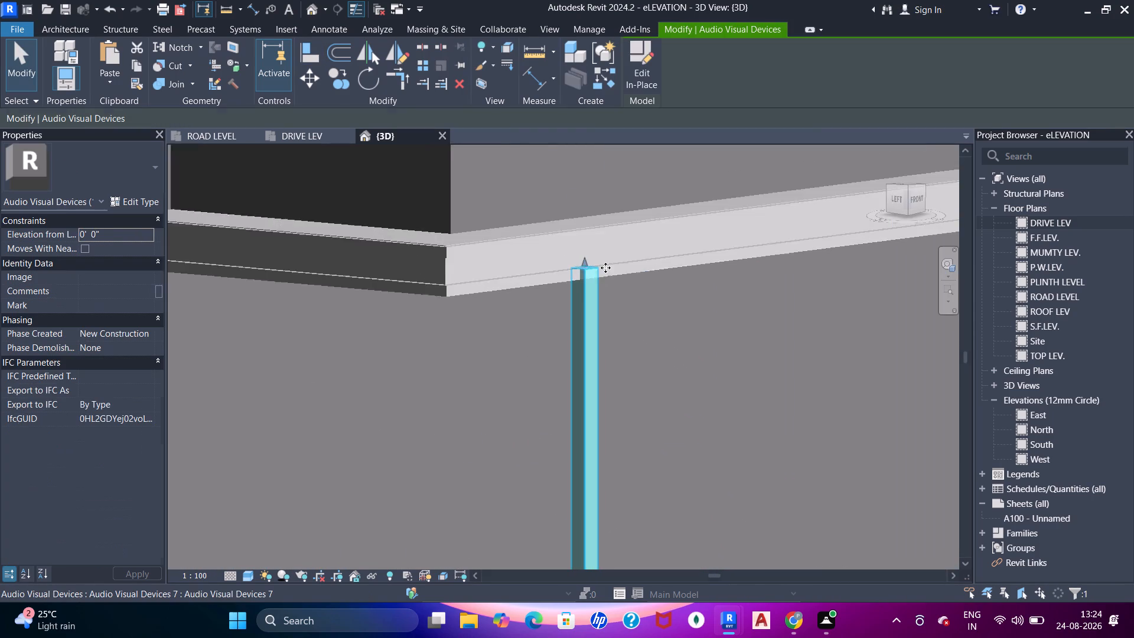
scroll(605, 268, "up", 2)
scroll(568, 299, "up", 5)
scroll(568, 299, "down", 12)
middle_click_drag(582, 320, 594, 336, "shift")
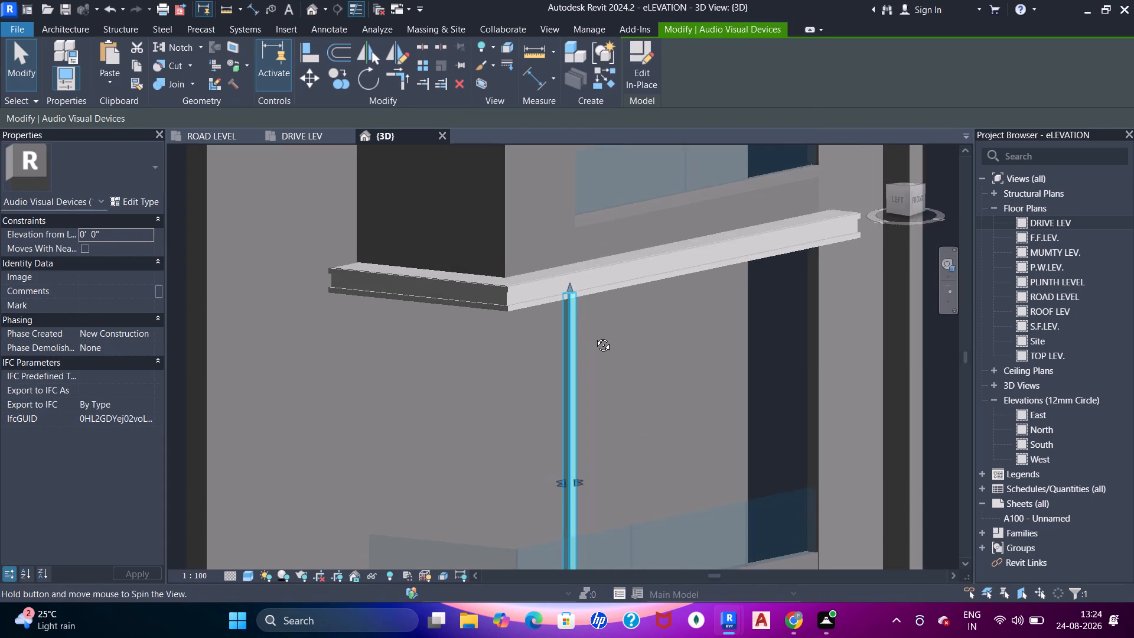
middle_click_drag(594, 336, 607, 373, "shift")
left_click(309, 136)
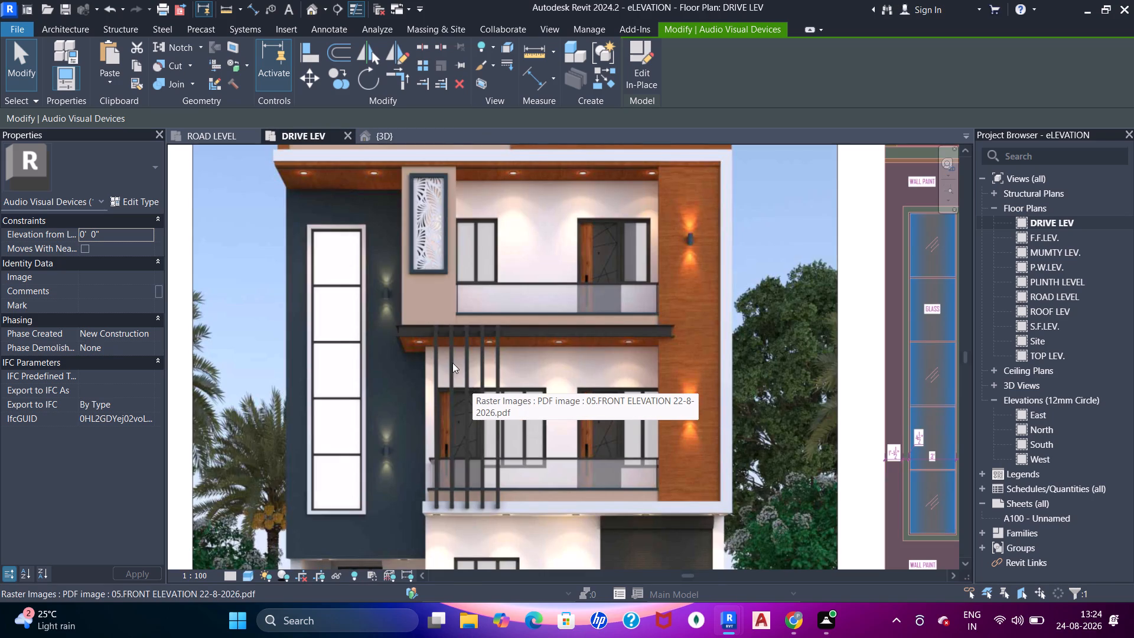
left_click(378, 138)
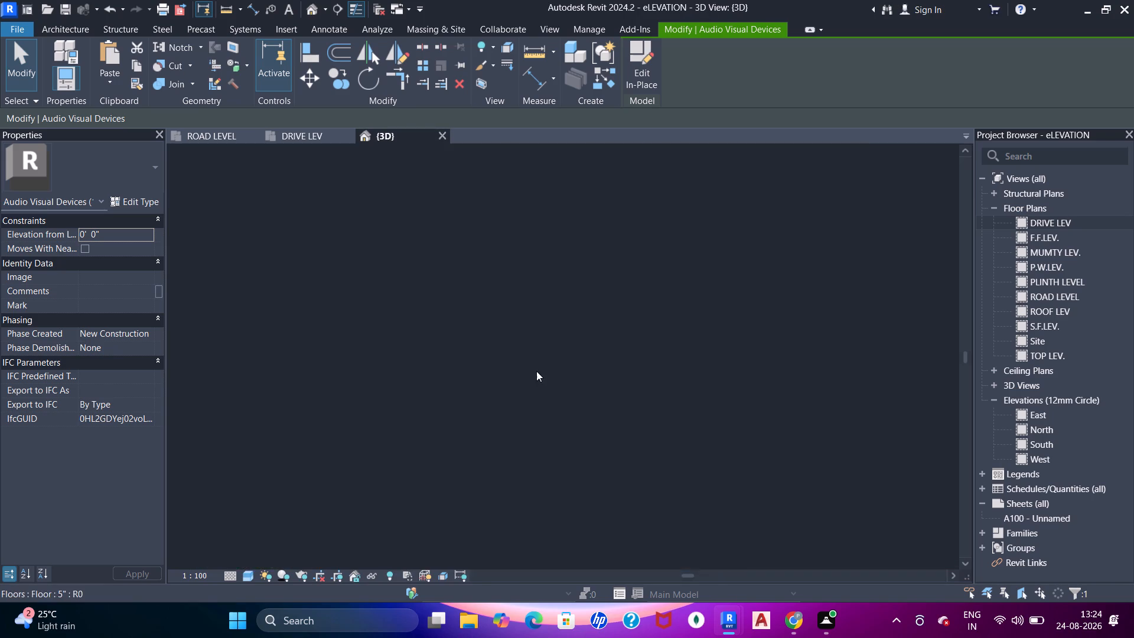
middle_click_drag(551, 369, 578, 360, "shift")
scroll(586, 307, "up", 4)
scroll(531, 282, "up", 4)
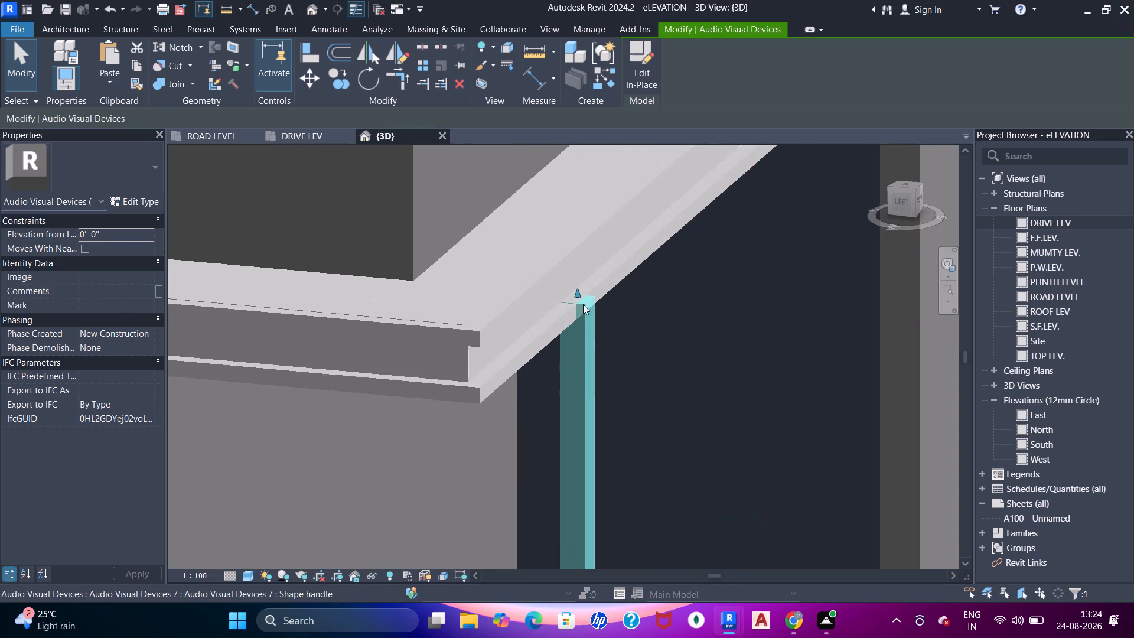
left_click_drag(579, 290, 576, 278)
key("Escape")
Slightly adjust the vertical post's depth by stretching one of its side faces.
middle_click_drag(609, 380, 544, 336, "shift")
scroll(537, 306, "down", 4)
middle_click_drag(566, 332, 587, 323, "shift")
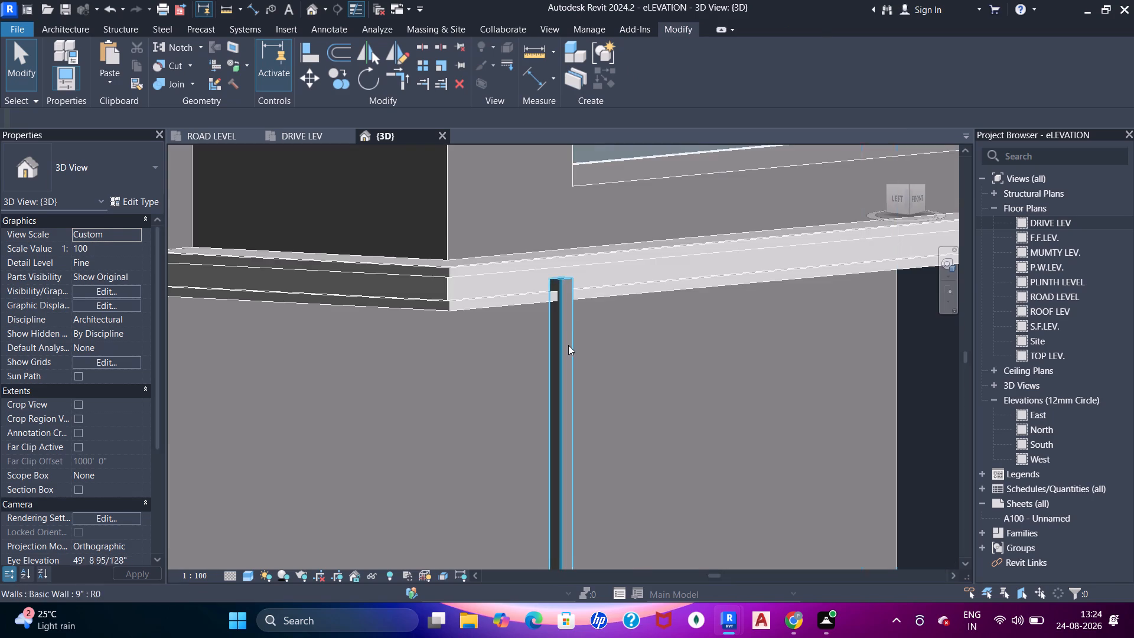
left_click(568, 345)
scroll(552, 258, "up", 5)
left_click(568, 292)
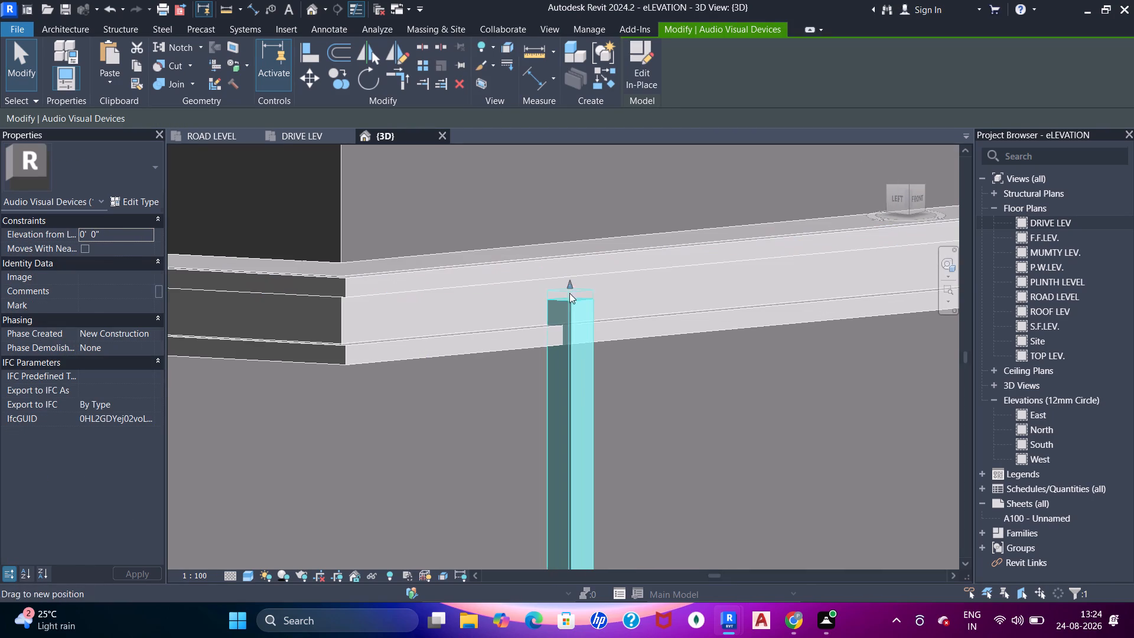
scroll(563, 304, "down", 4)
middle_click_drag(579, 393, 634, 422, "shift")
scroll(611, 425, "down", 4)
middle_click_drag(611, 435, 548, 219)
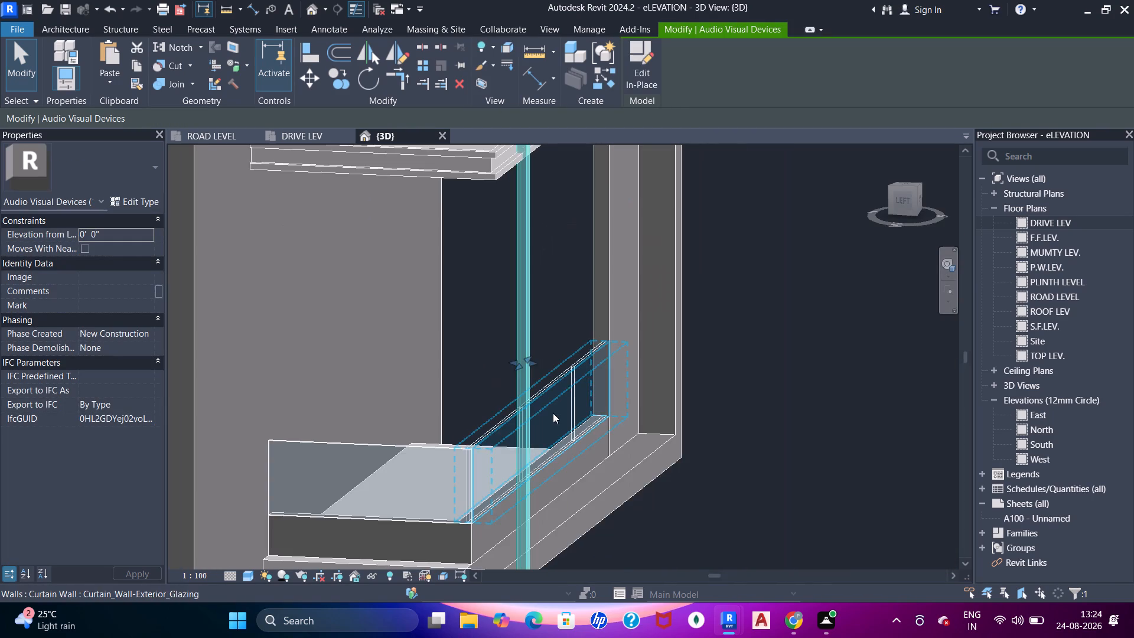
middle_click_drag(542, 379, 576, 406, "shift")
scroll(542, 366, "up", 7)
middle_click_drag(545, 393, 513, 367)
scroll(513, 364, "up", 3)
middle_click_drag(514, 376, 535, 390, "shift")
scroll(502, 356, "up", 5)
left_click_drag(505, 348, 513, 350)
scroll(513, 350, "down", 11)
key("Escape")
key("Escape")
Check the post's lower end against the reference image and raise it slightly, ending within the first-floor slab edge's height.
scroll(535, 370, "down", 5)
middle_click_drag(550, 373, 517, 380, "shift")
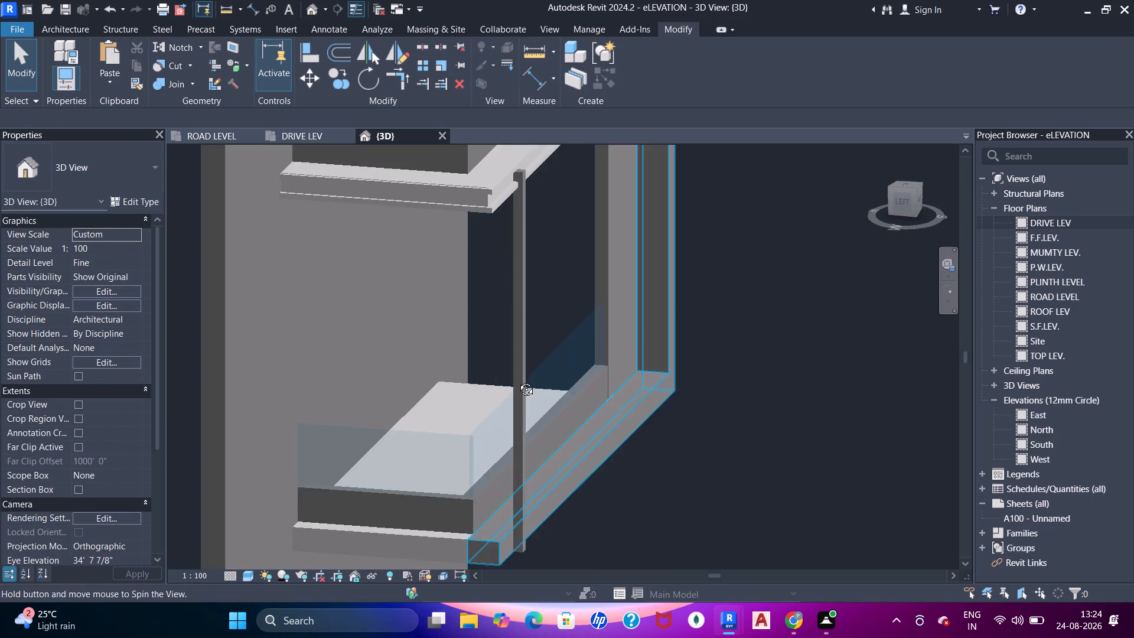
middle_click_drag(517, 380, 432, 369, "shift")
middle_click_drag(566, 386, 418, 388, "shift")
middle_click(418, 388, "shift")
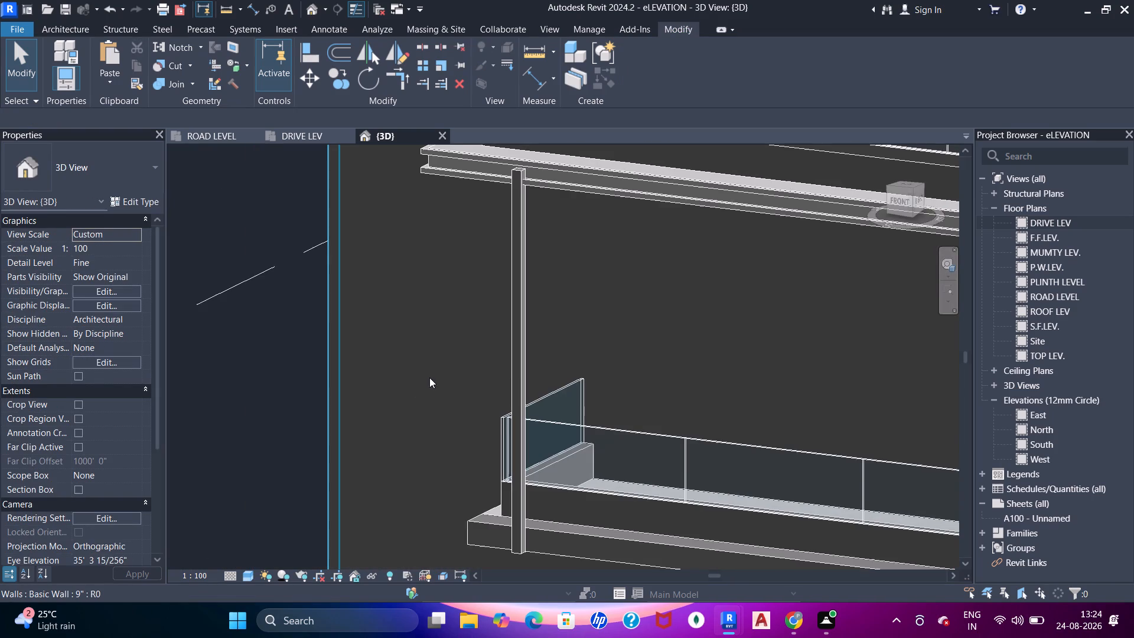
middle_click_drag(444, 422, 523, 420, "shift")
left_click(309, 135)
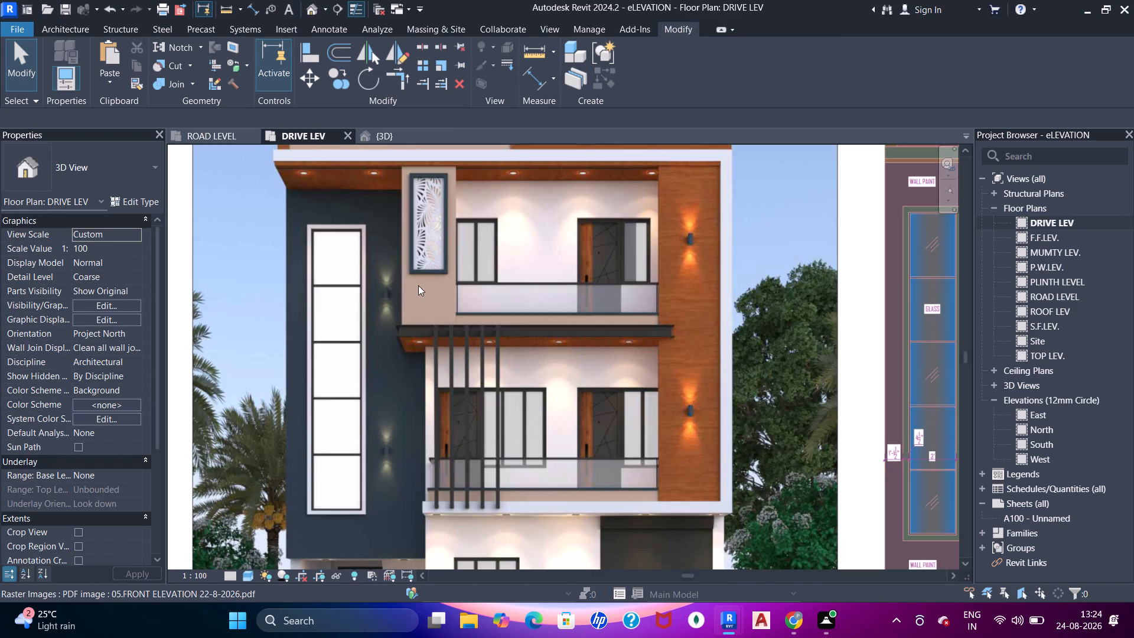
scroll(452, 453, "up", 4)
middle_click_drag(447, 451, 447, 336)
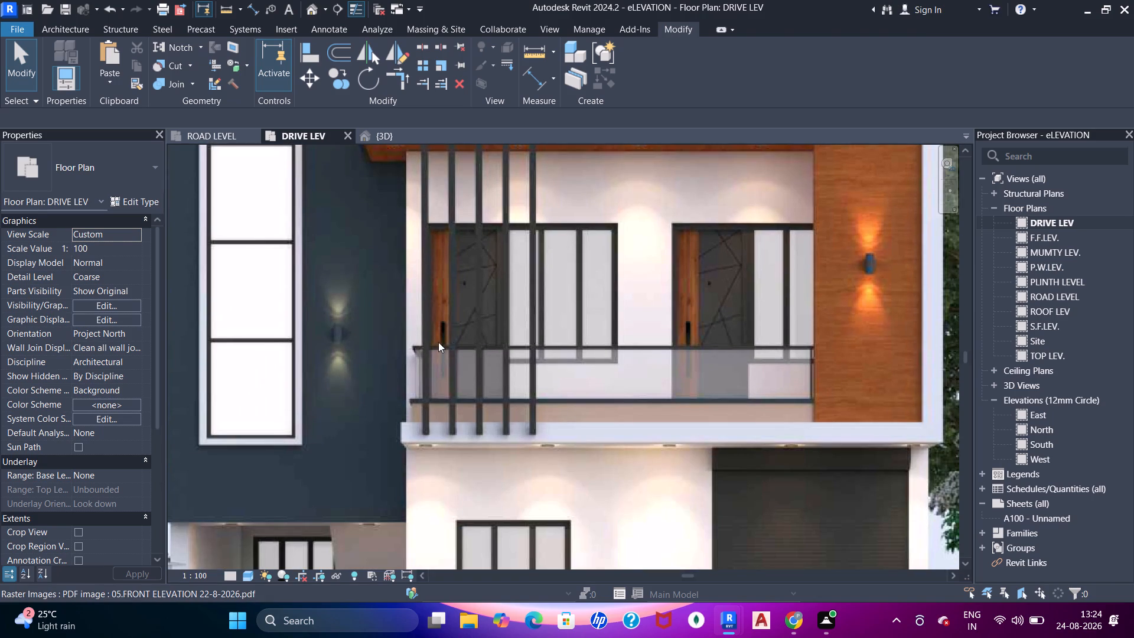
left_click(383, 140)
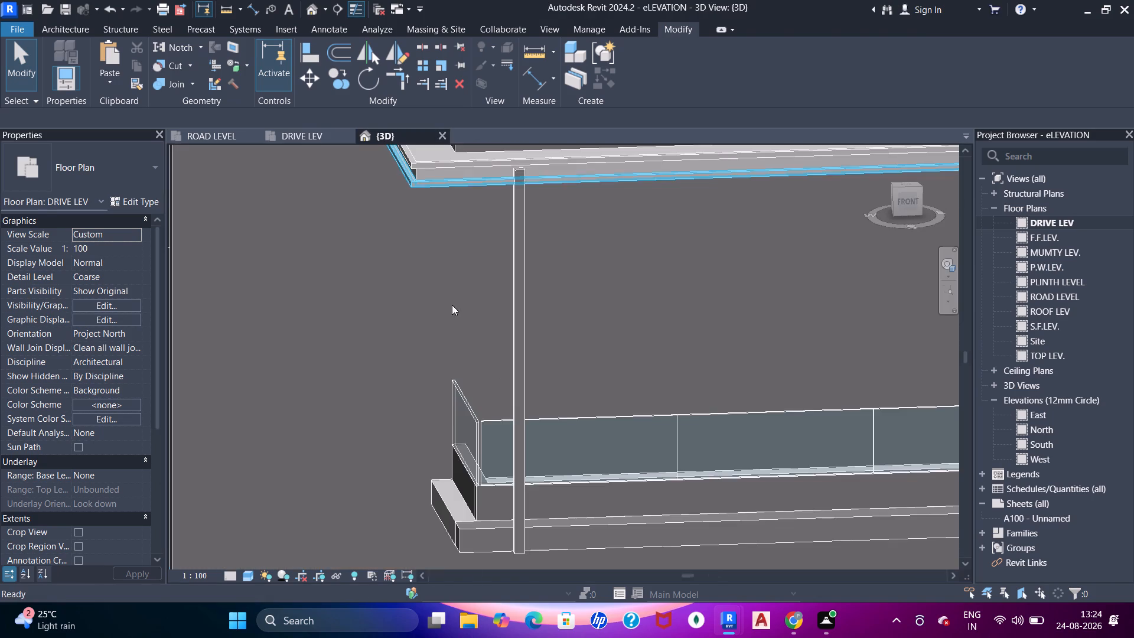
middle_click_drag(516, 466, 572, 376, "shift")
middle_click_drag(519, 489, 545, 360)
left_click(552, 295)
scroll(555, 444, "up", 5)
left_click_drag(540, 413, 539, 391)
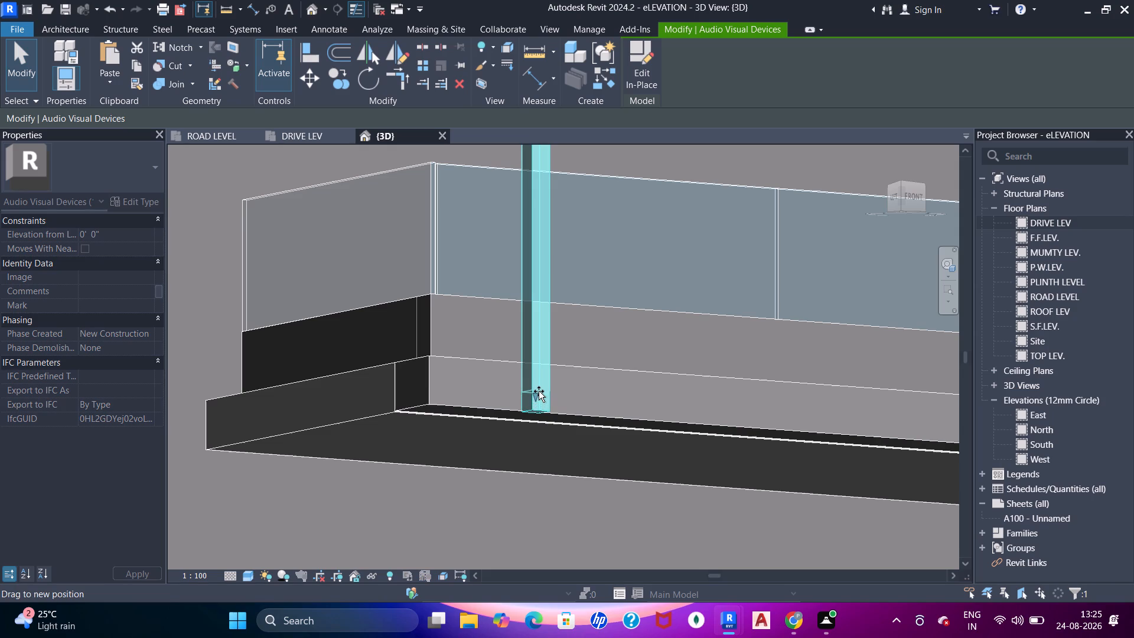
left_click_drag(539, 391, 539, 388)
scroll(541, 386, "down", 11)
key("Escape")
Examine from several angles how the vertical post meets the first- and second-floor slab edges.
scroll(557, 340, "up", 1, "shift")
middle_click_drag(557, 340, 561, 384, "shift")
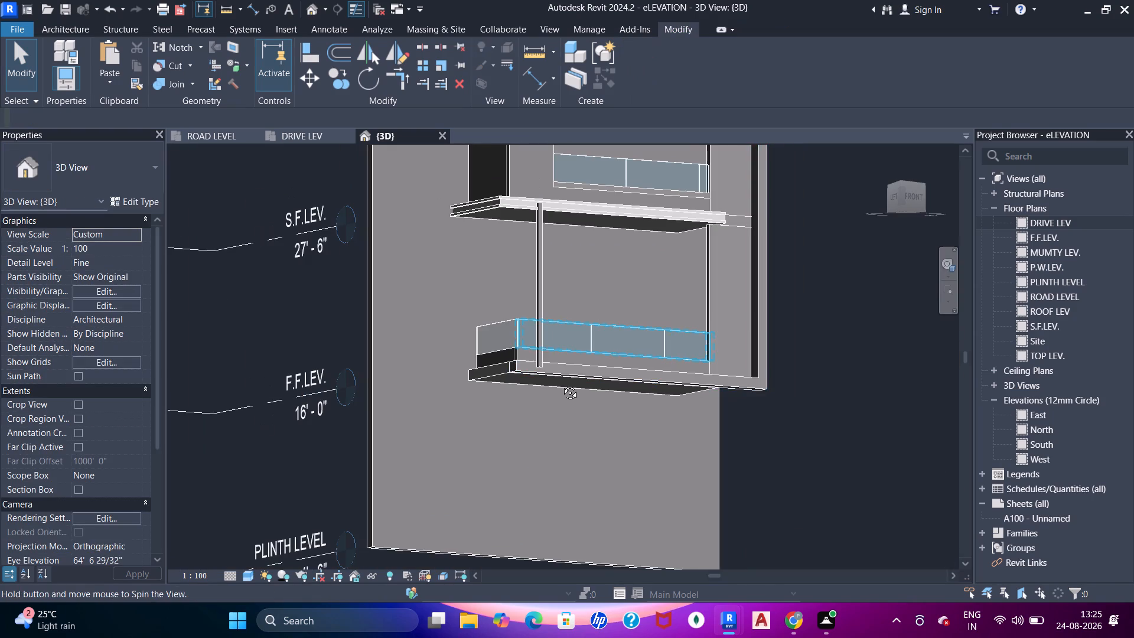
middle_click_drag(561, 384, 563, 429, "shift")
middle_click(564, 432, "shift")
middle_click_drag(558, 322, 509, 305, "shift")
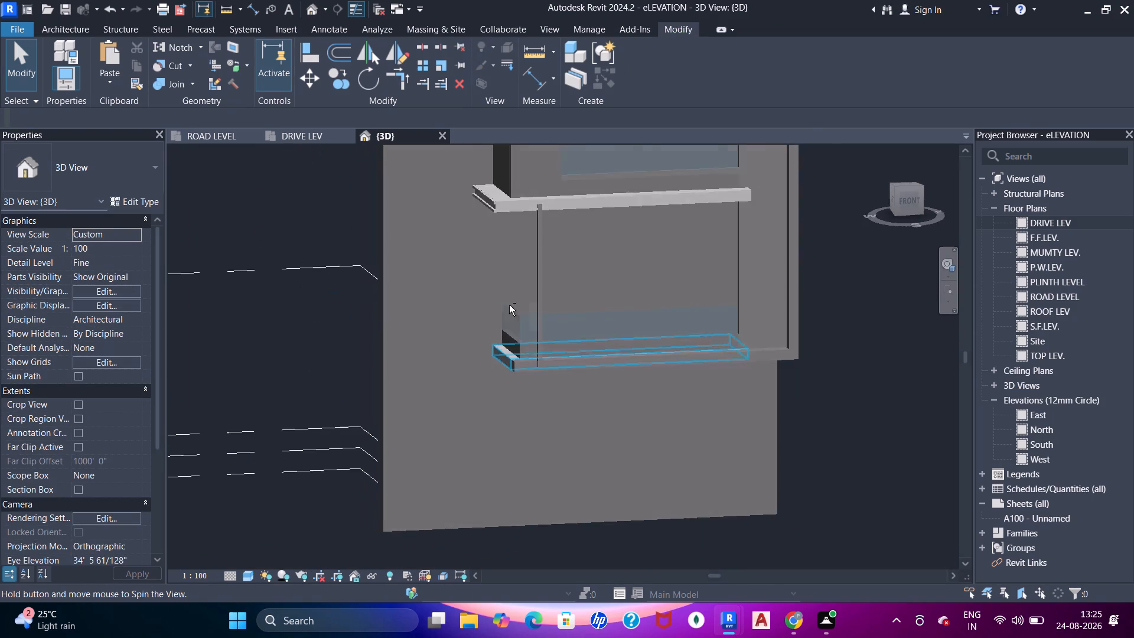
middle_click_drag(509, 305, 509, 306, "shift")
scroll(562, 253, "up", 1)
middle_click_drag(559, 253, 540, 229, "shift")
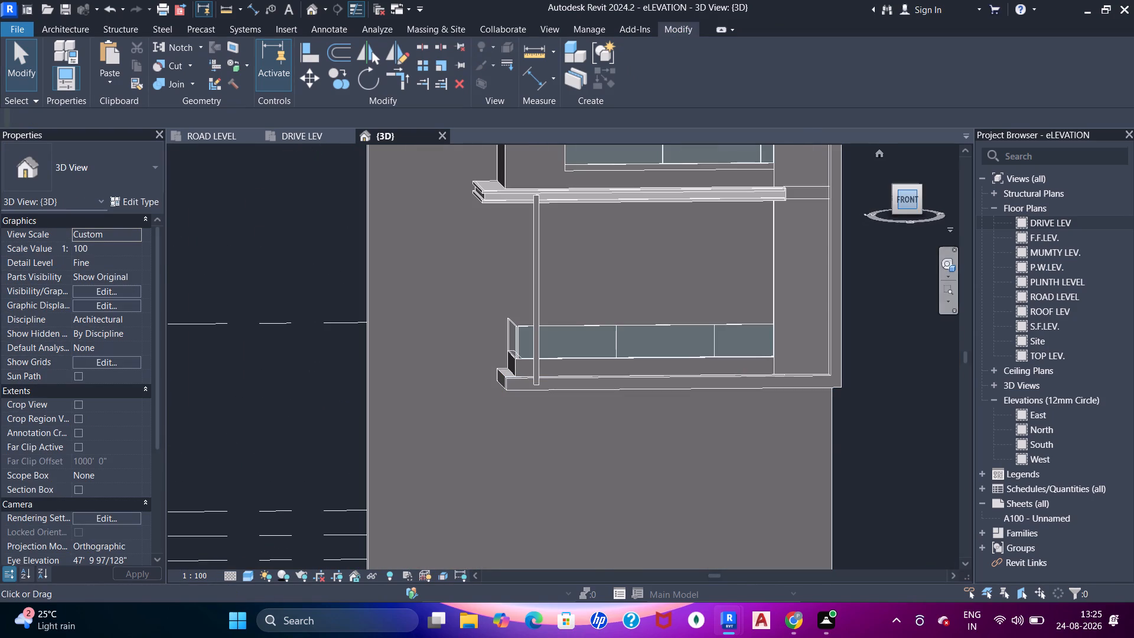
In the front view, make four copies of the post along the balcony, the first about 1'-8" away and the others 1'-10" apart.
left_click(906, 203)
scroll(589, 406, "up", 7)
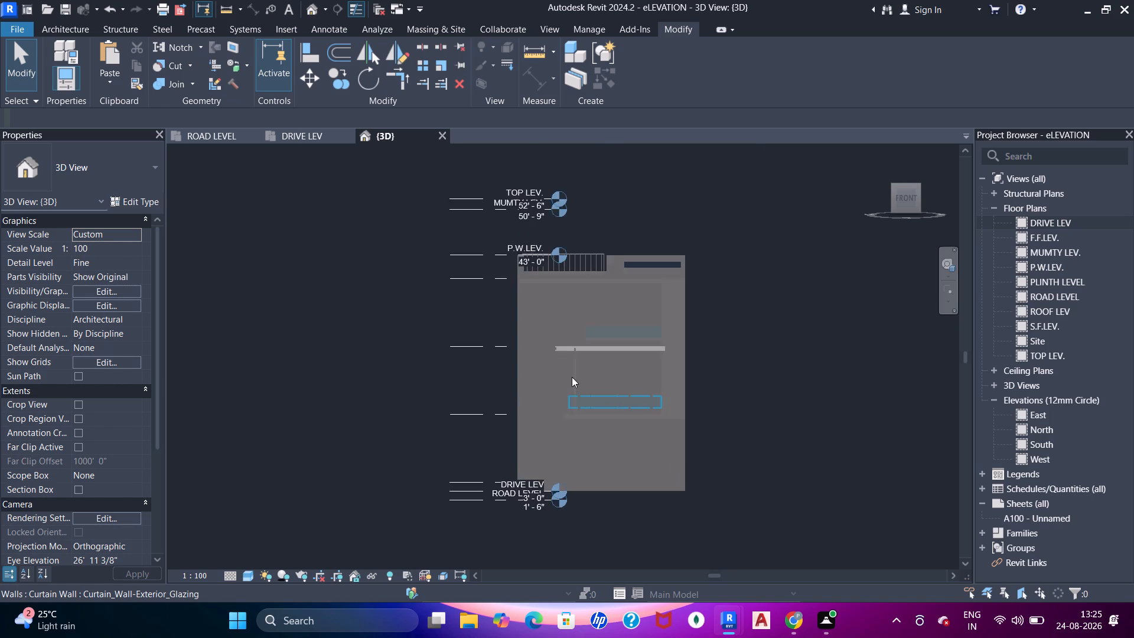
scroll(572, 377, "up", 2)
left_click(569, 346)
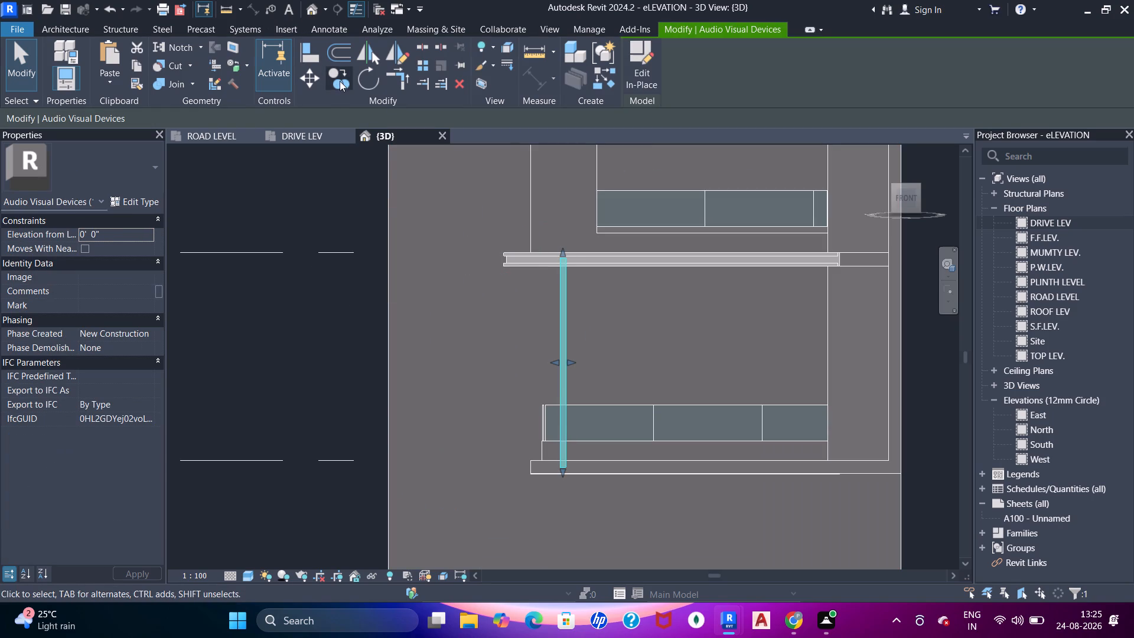
left_click(340, 81)
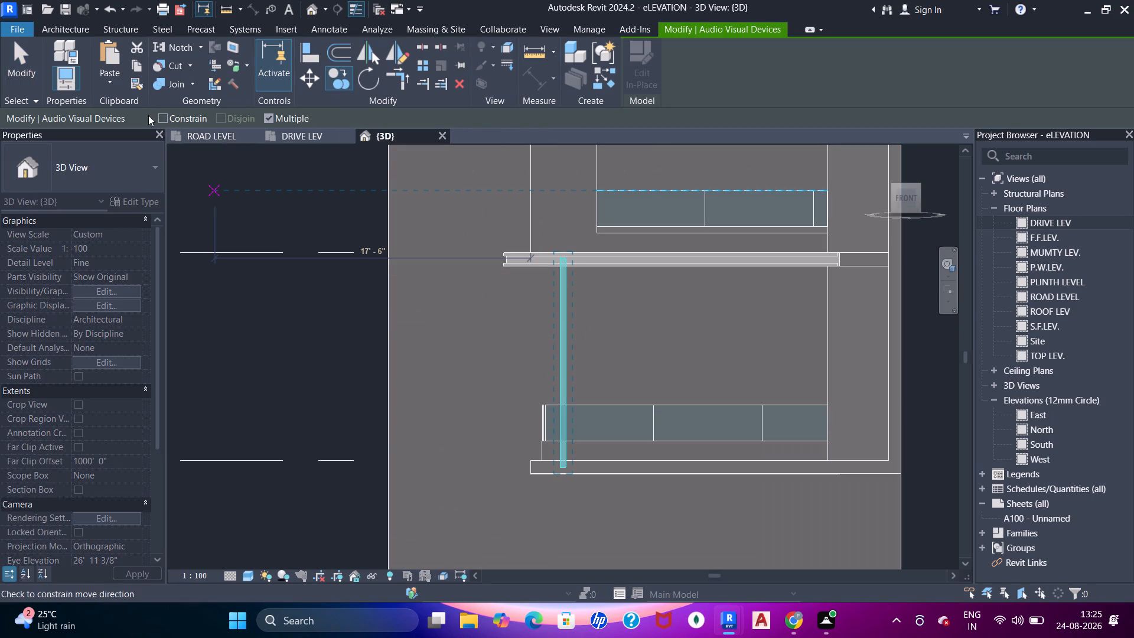
scroll(583, 267, "up", 6)
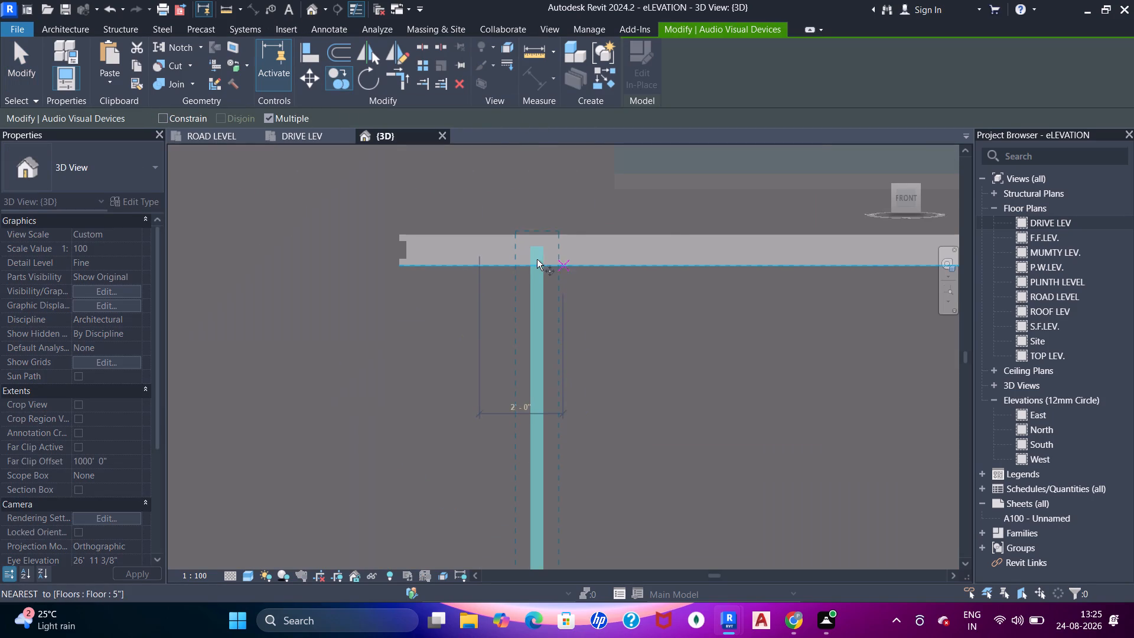
left_click(540, 248)
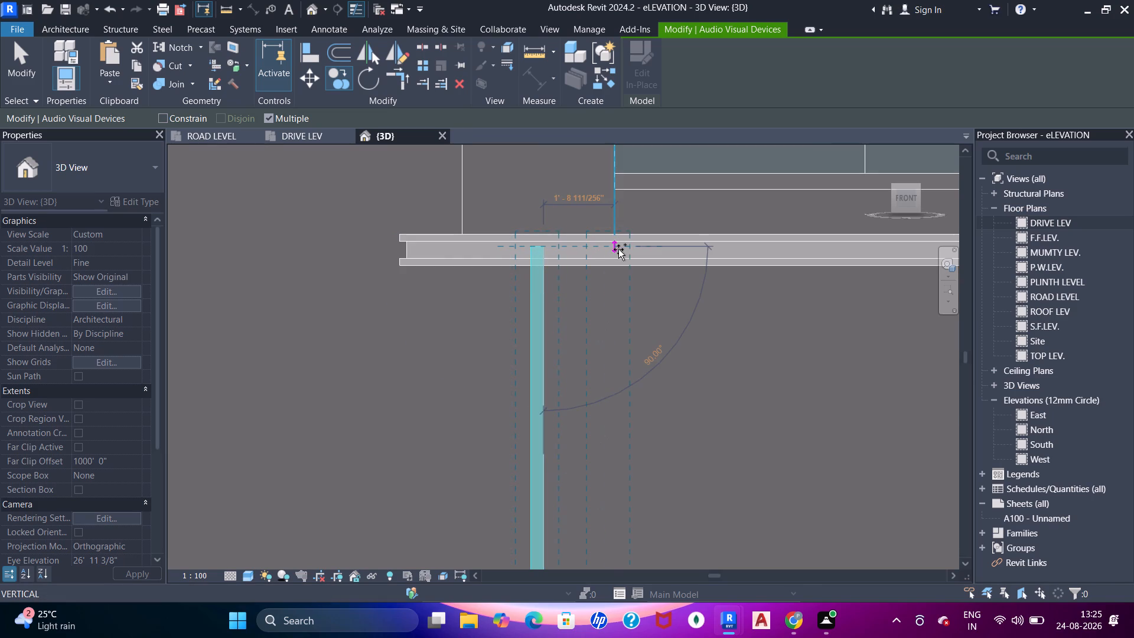
left_click(618, 249)
middle_click_drag(638, 255, 527, 255)
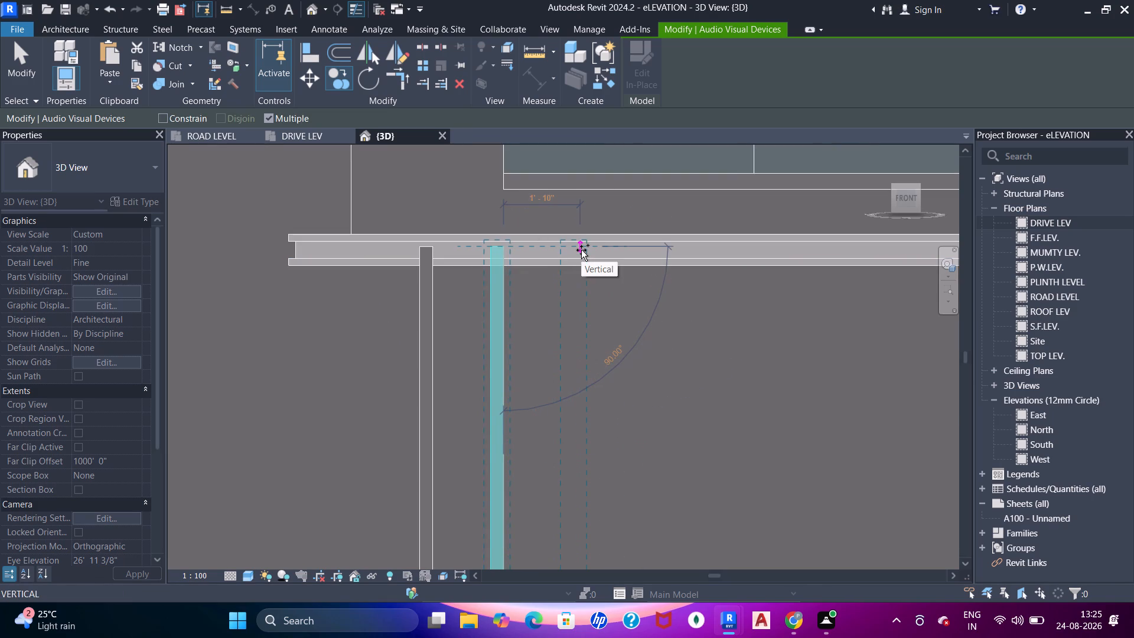
left_click(581, 250)
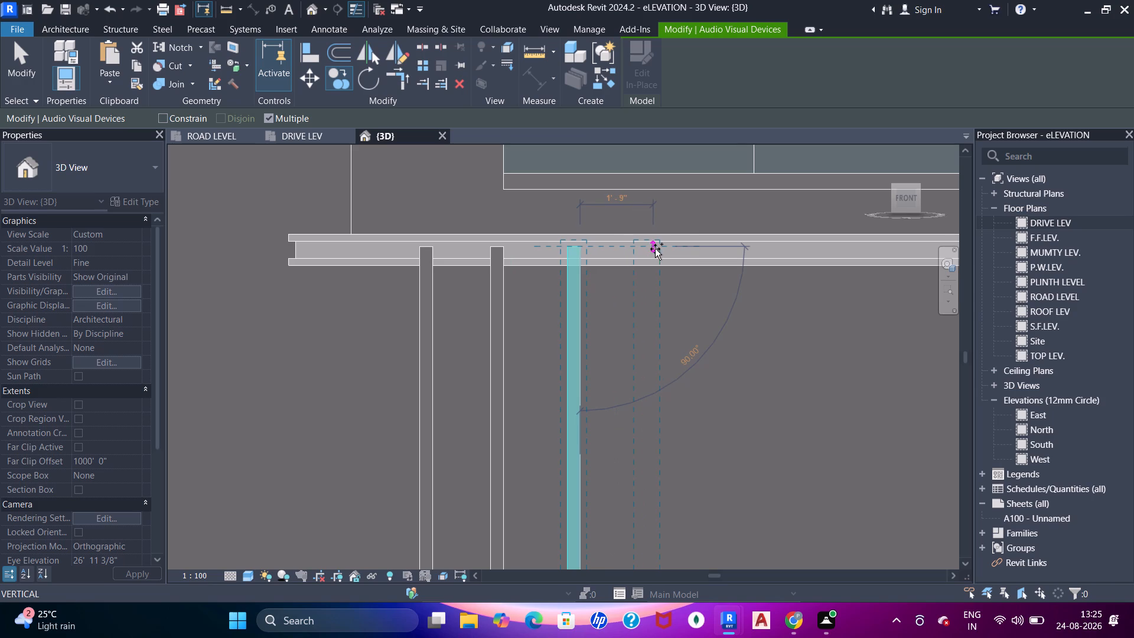
left_click(656, 248)
middle_click_drag(659, 256, 449, 256)
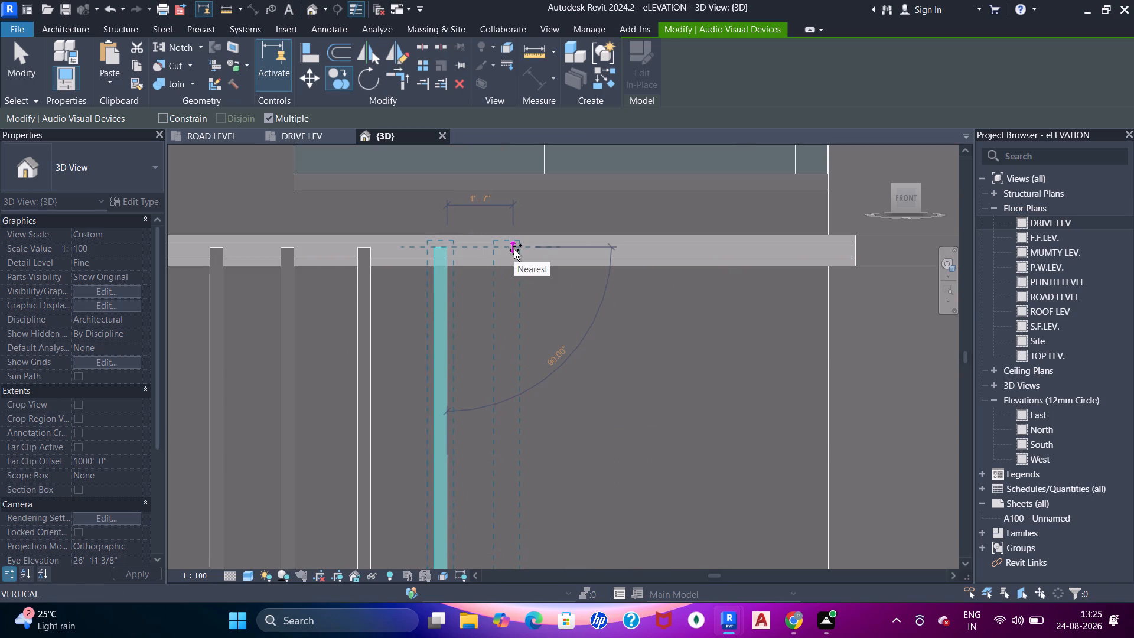
key("1")
type("'10\"")
key("Return")
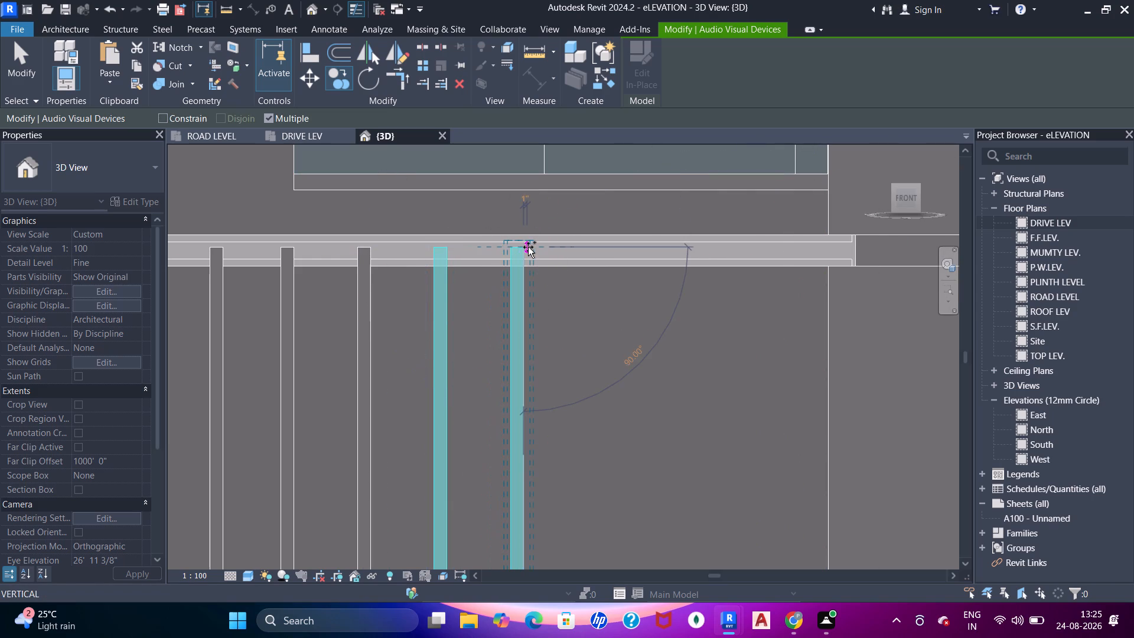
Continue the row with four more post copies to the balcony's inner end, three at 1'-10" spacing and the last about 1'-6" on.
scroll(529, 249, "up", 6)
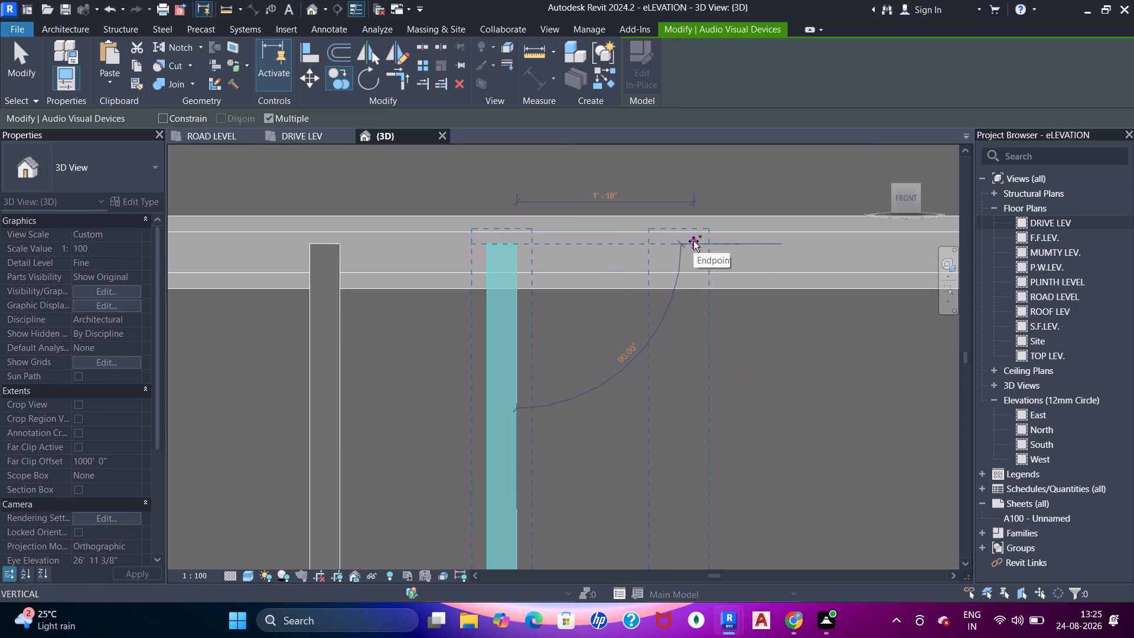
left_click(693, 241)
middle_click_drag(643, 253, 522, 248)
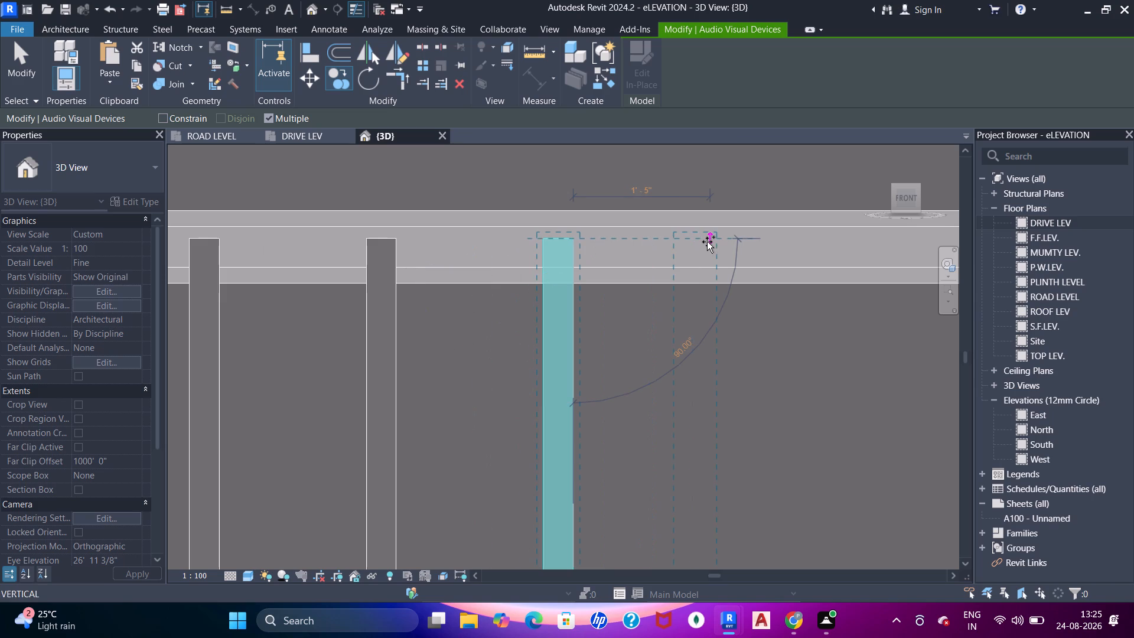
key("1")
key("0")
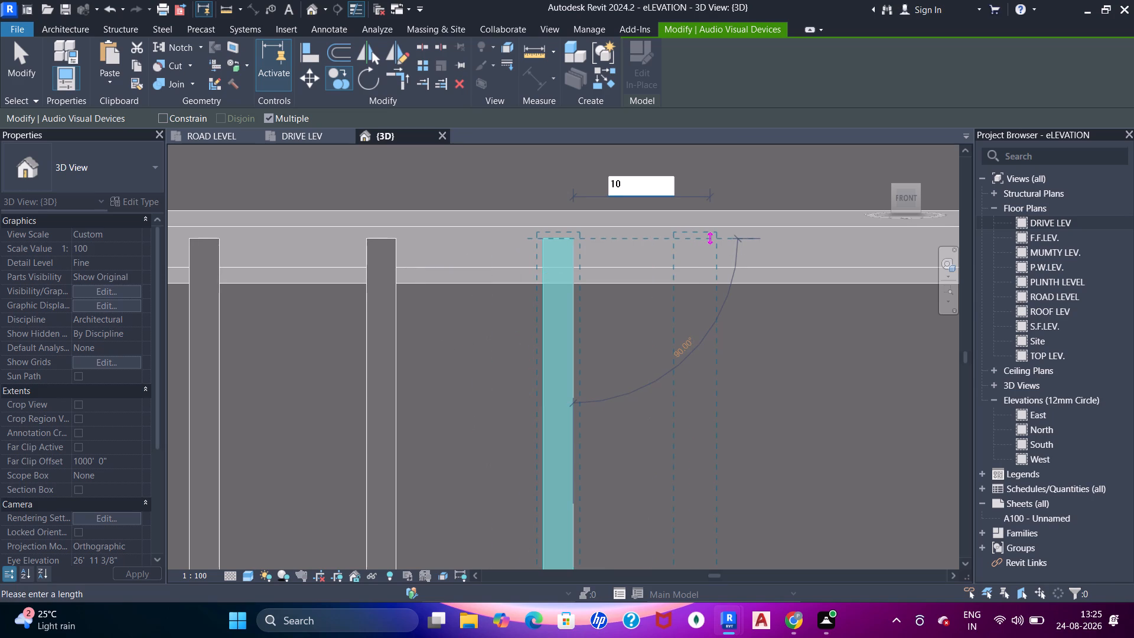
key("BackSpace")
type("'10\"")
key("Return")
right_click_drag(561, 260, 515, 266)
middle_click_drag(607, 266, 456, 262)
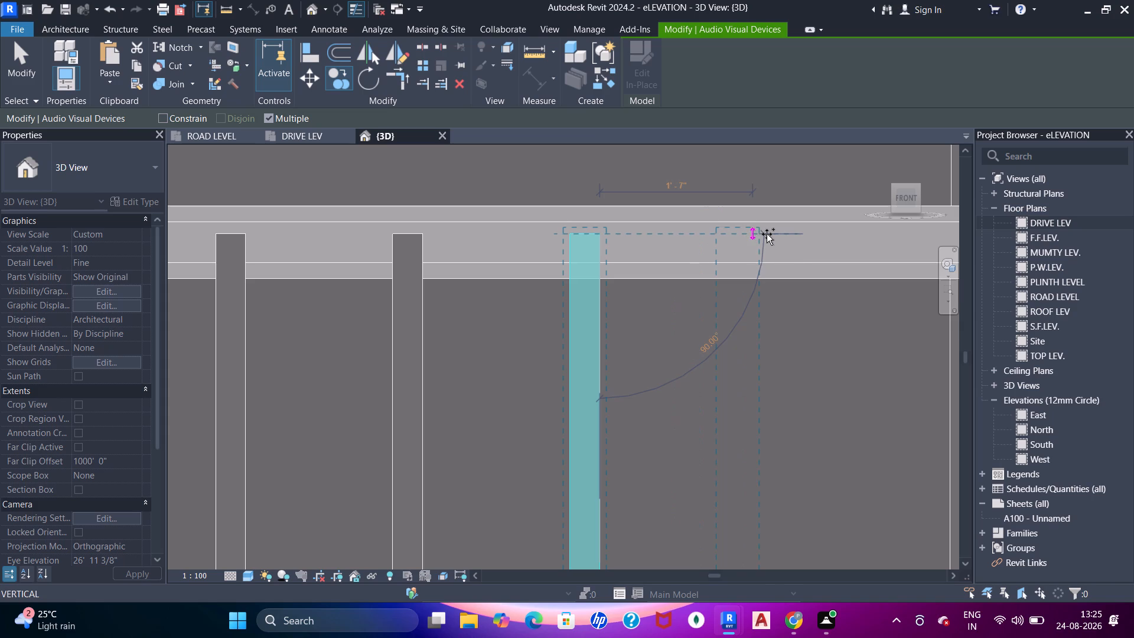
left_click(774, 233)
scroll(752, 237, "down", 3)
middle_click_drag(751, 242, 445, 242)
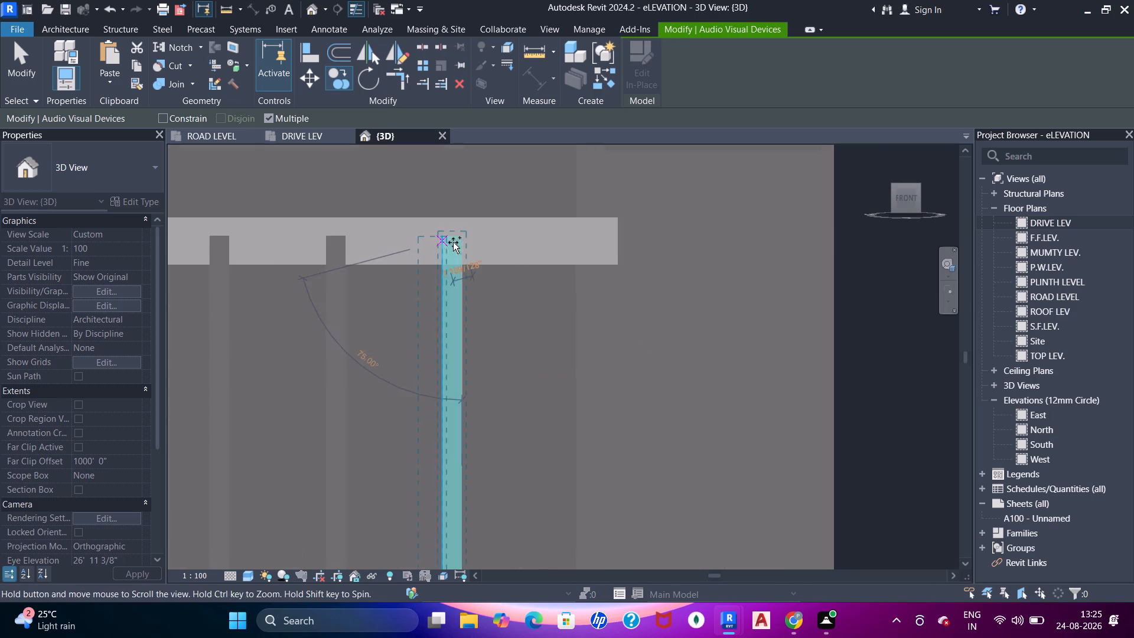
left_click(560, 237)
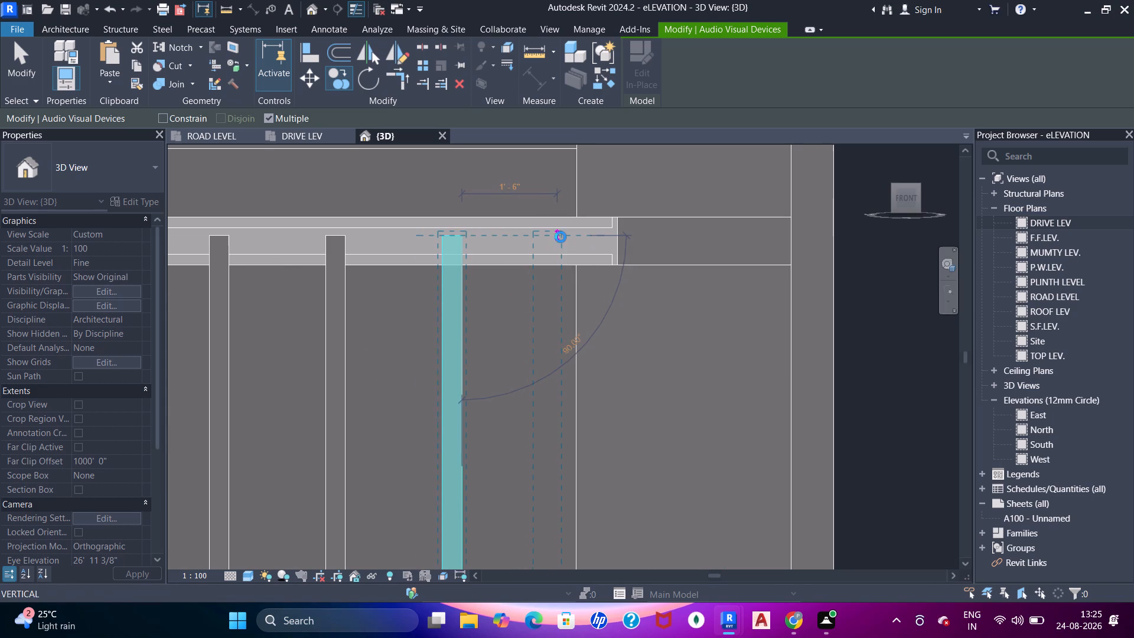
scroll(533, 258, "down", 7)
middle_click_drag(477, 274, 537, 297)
End the copying and examine the number of balcony posts in the front elevation reference image on the DRIVE LEV plan.
left_click(297, 132)
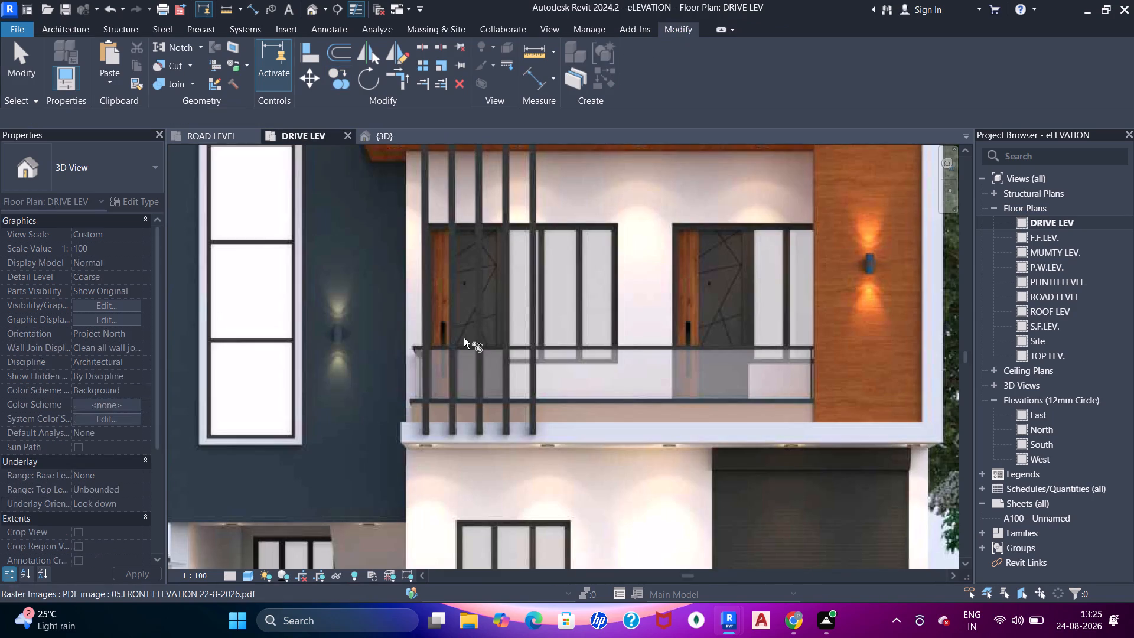
middle_click_drag(467, 300, 467, 329)
key("Escape")
key("Escape")
key("Escape")
scroll(474, 327, "down", 3)
middle_click_drag(471, 273, 483, 306)
scroll(458, 309, "up", 1)
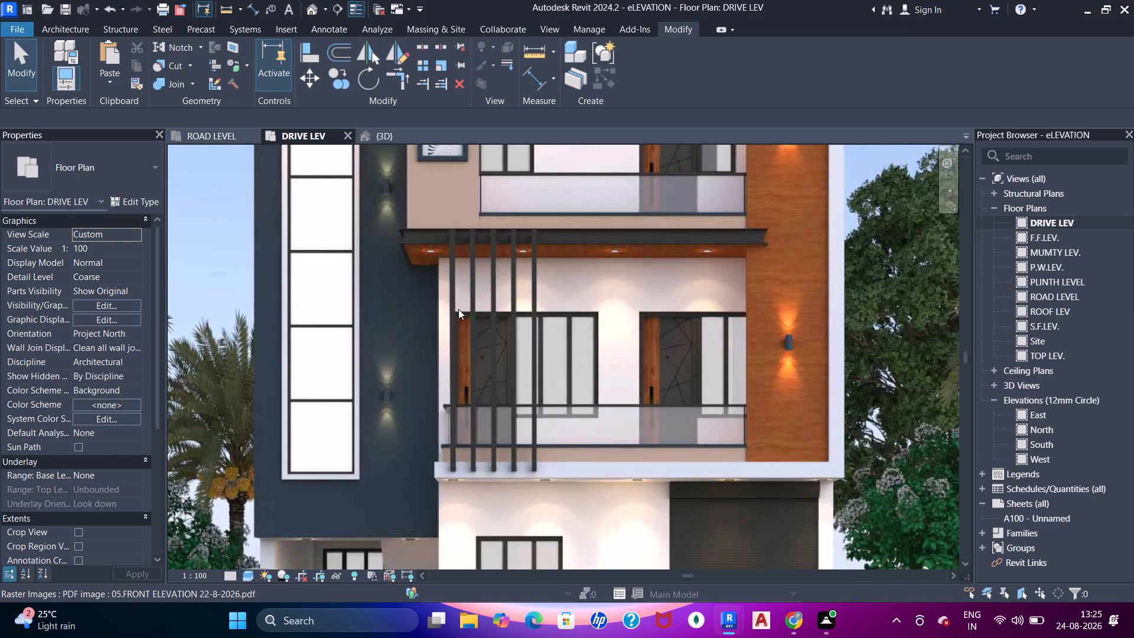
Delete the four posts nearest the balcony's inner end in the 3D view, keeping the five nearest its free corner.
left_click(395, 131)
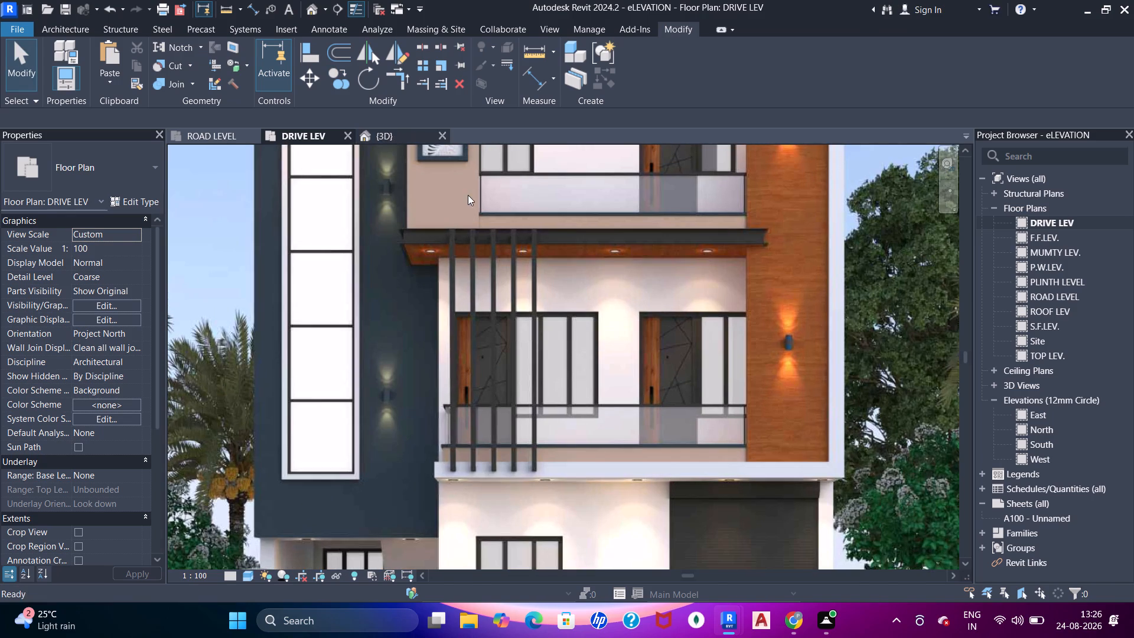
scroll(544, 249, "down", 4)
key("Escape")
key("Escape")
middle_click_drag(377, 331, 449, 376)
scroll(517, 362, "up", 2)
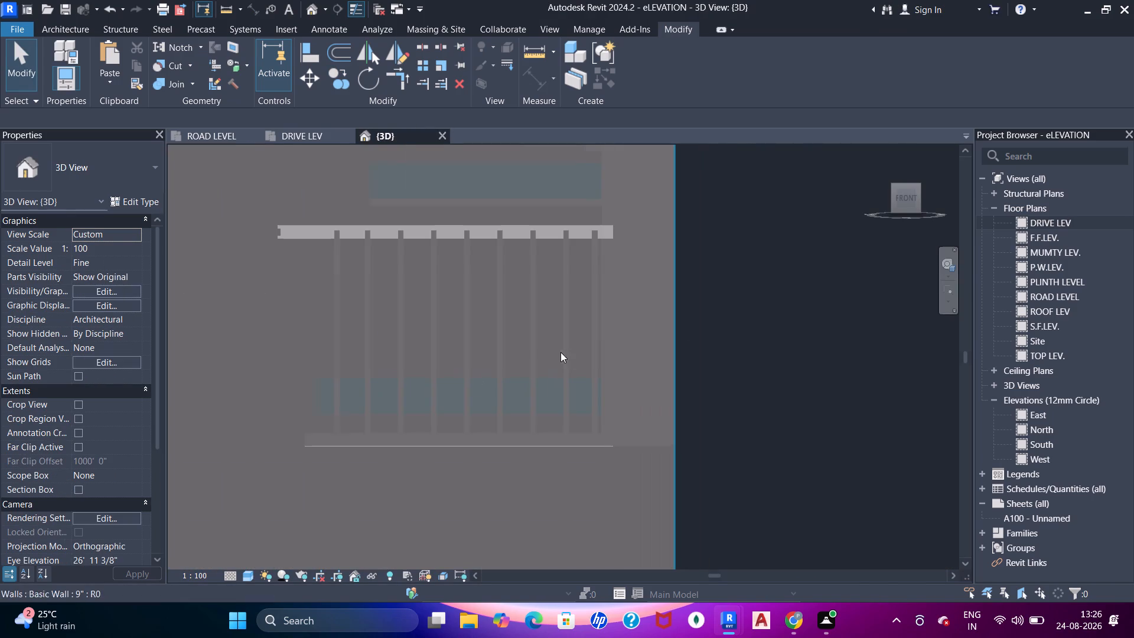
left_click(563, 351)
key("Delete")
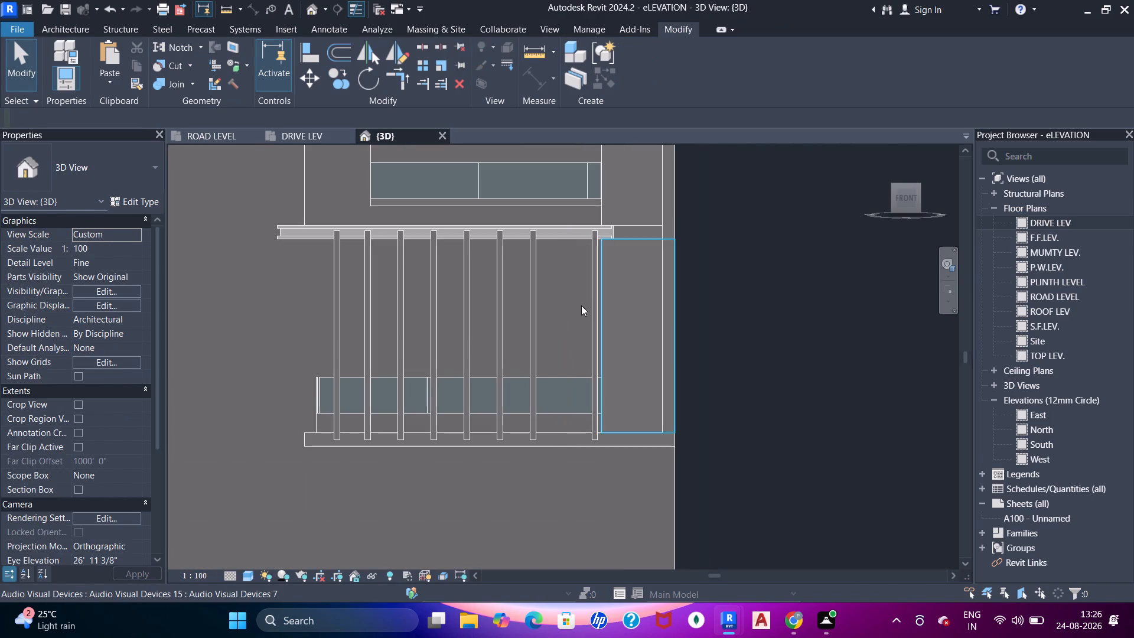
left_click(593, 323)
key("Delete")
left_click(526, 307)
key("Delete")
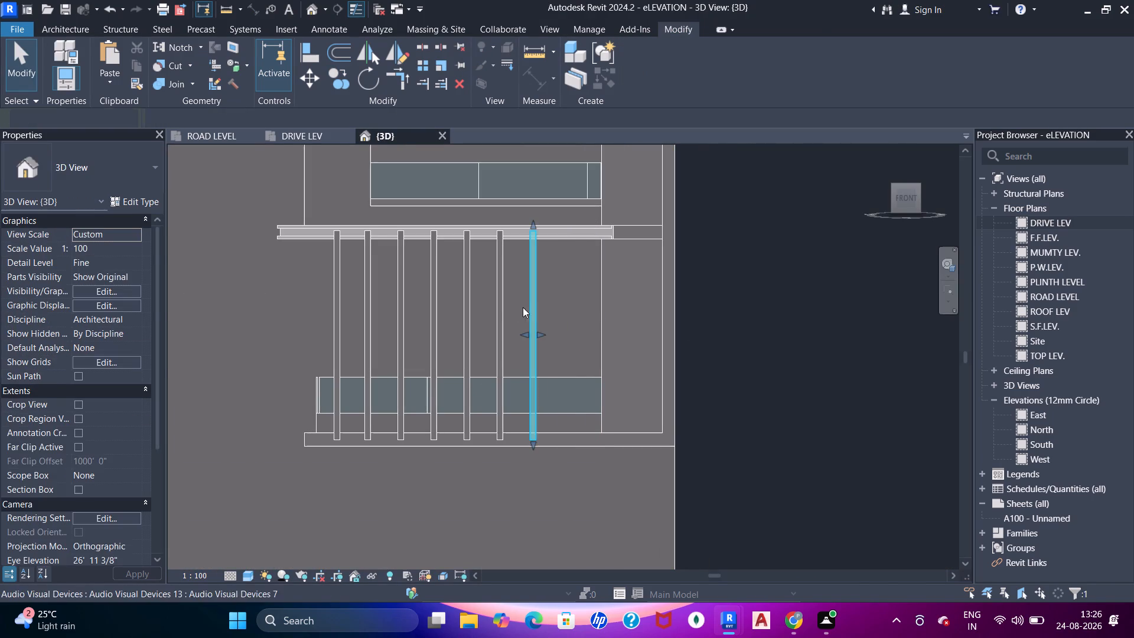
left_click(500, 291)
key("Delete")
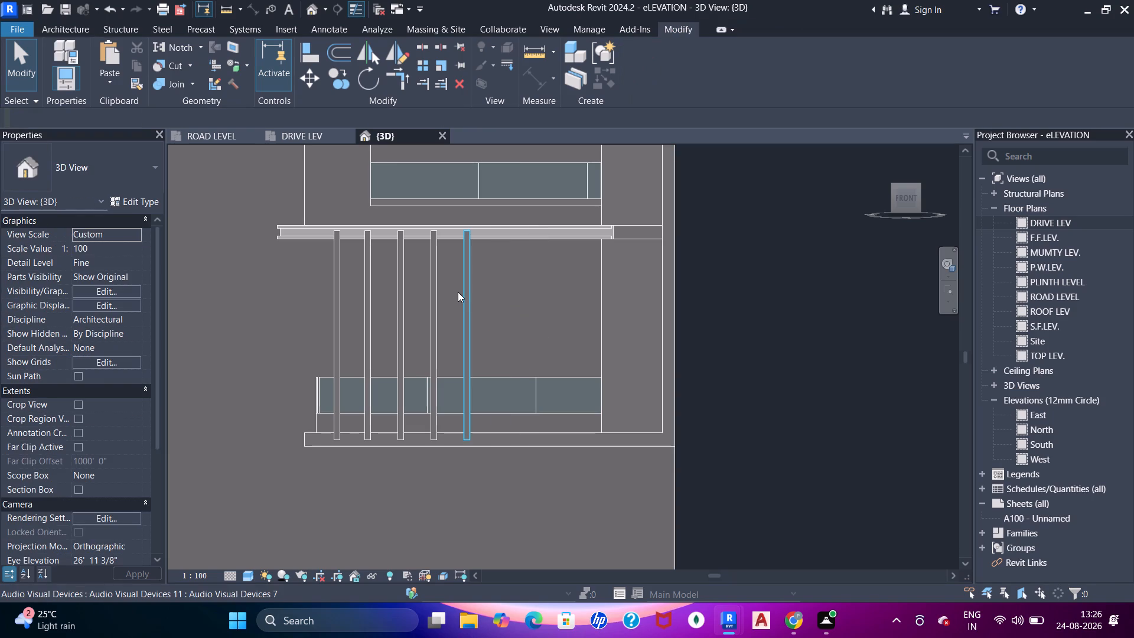
Compare the positions of the five posts with the M.S. pipes on the dimensioned front elevation drawing.
middle_click_drag(369, 366, 402, 365)
left_click(311, 138)
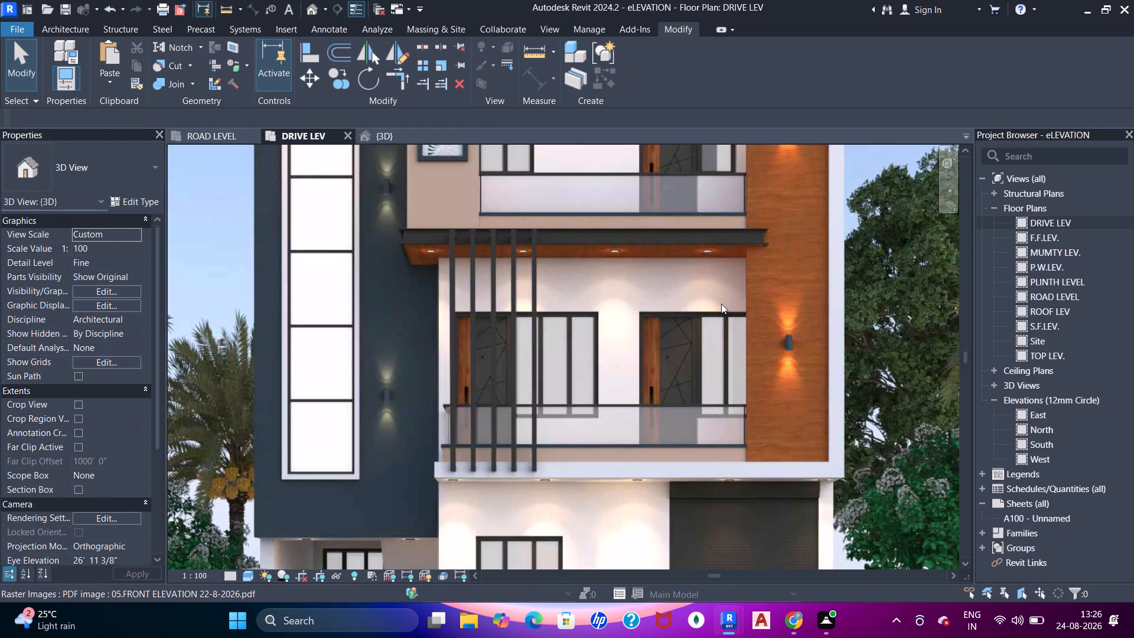
scroll(674, 304, "down", 1)
scroll(572, 246, "down", 4)
middle_click_drag(633, 318, 305, 325)
scroll(711, 373, "up", 5)
middle_click_drag(518, 298, 526, 330)
scroll(498, 297, "up", 1)
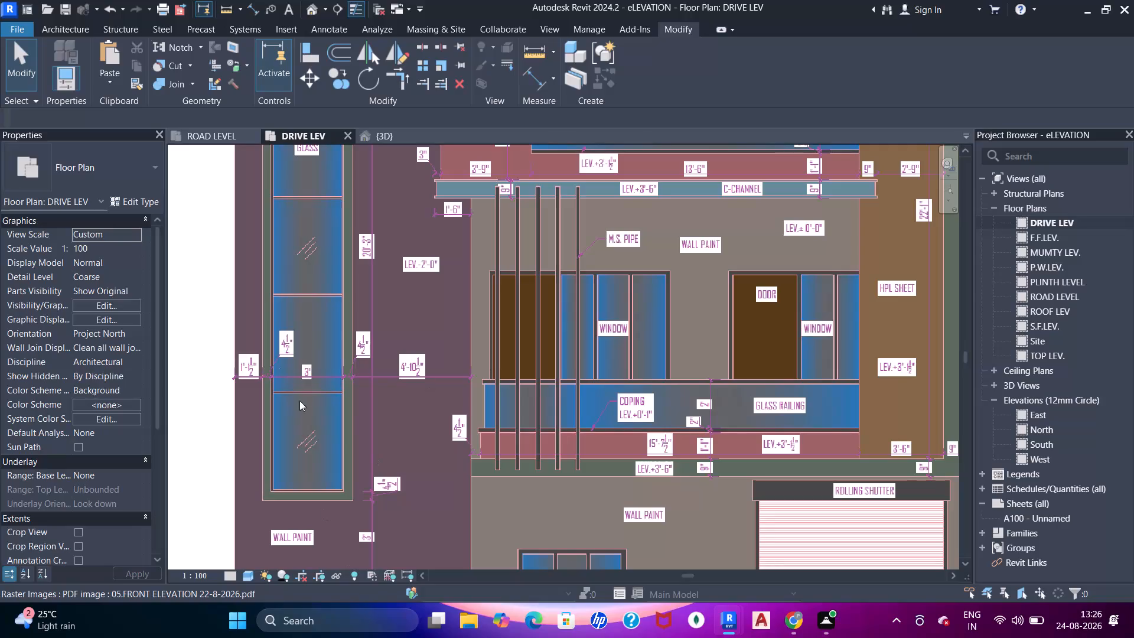
left_click(396, 140)
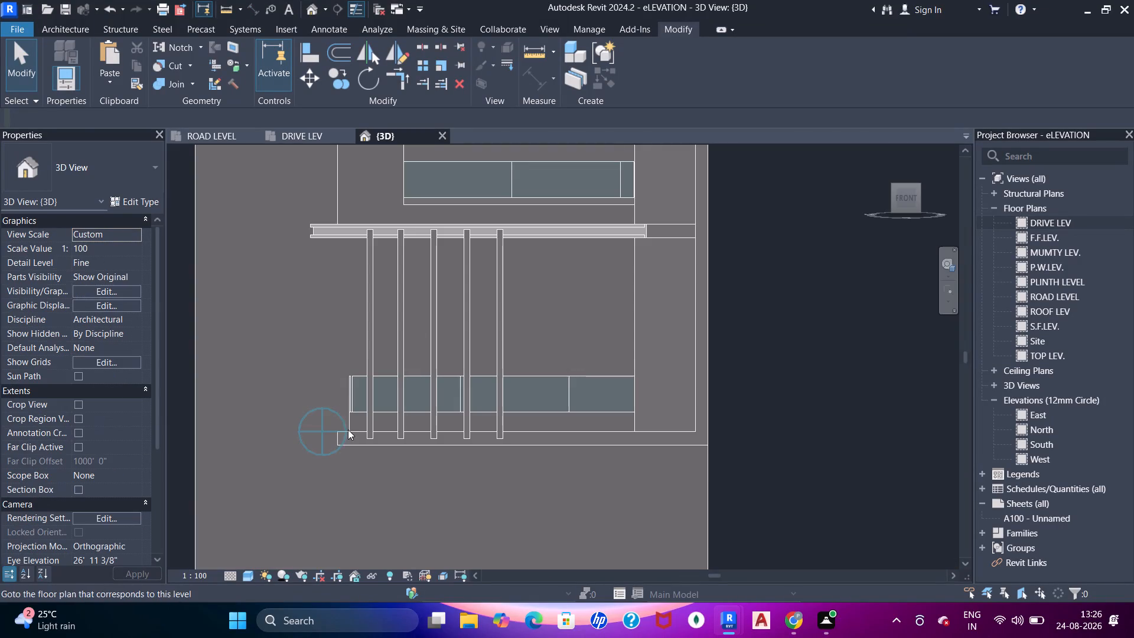
middle_click_drag(431, 302, 527, 338)
scroll(419, 364, "up", 2)
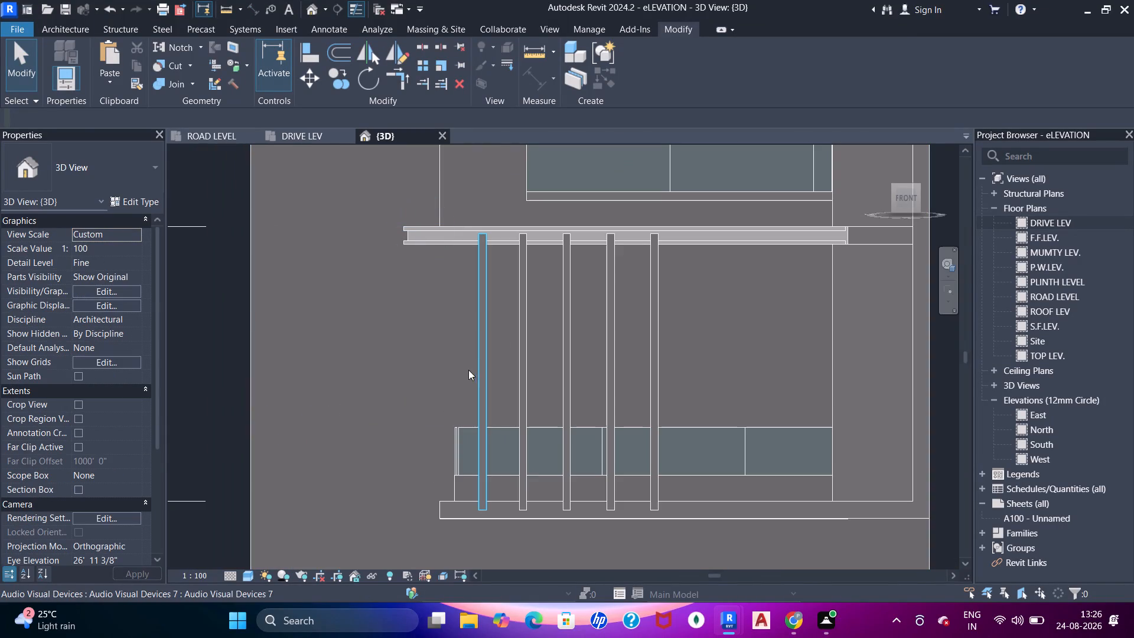
left_click(288, 140)
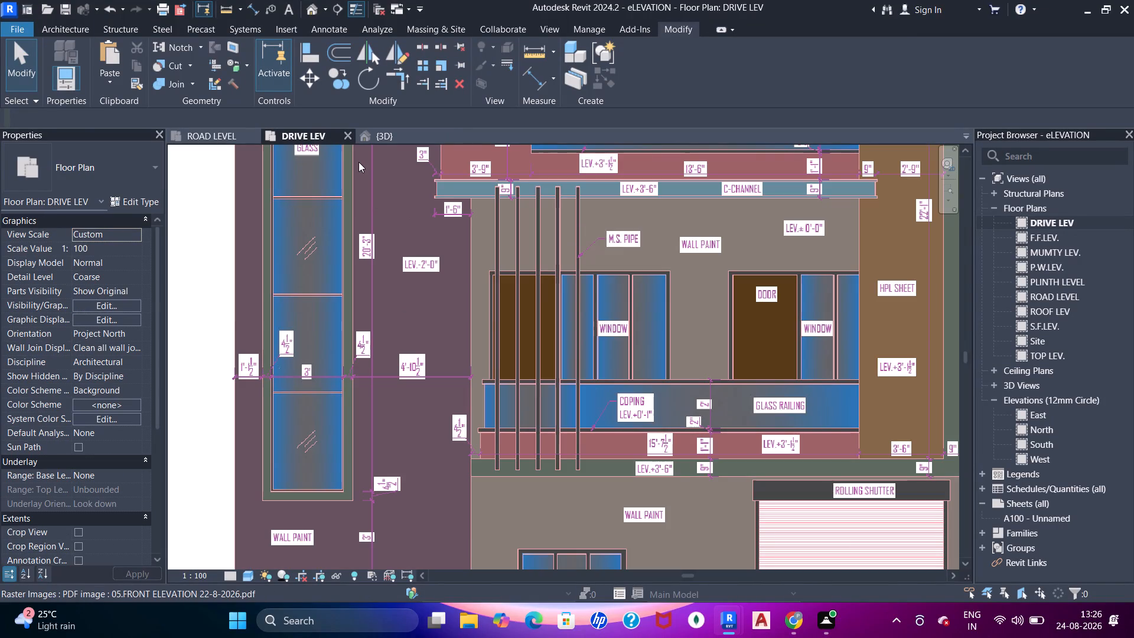
left_click(380, 139)
Nudge the first post three increments left toward the balcony's free corner.
middle_click_drag(470, 424, 474, 415)
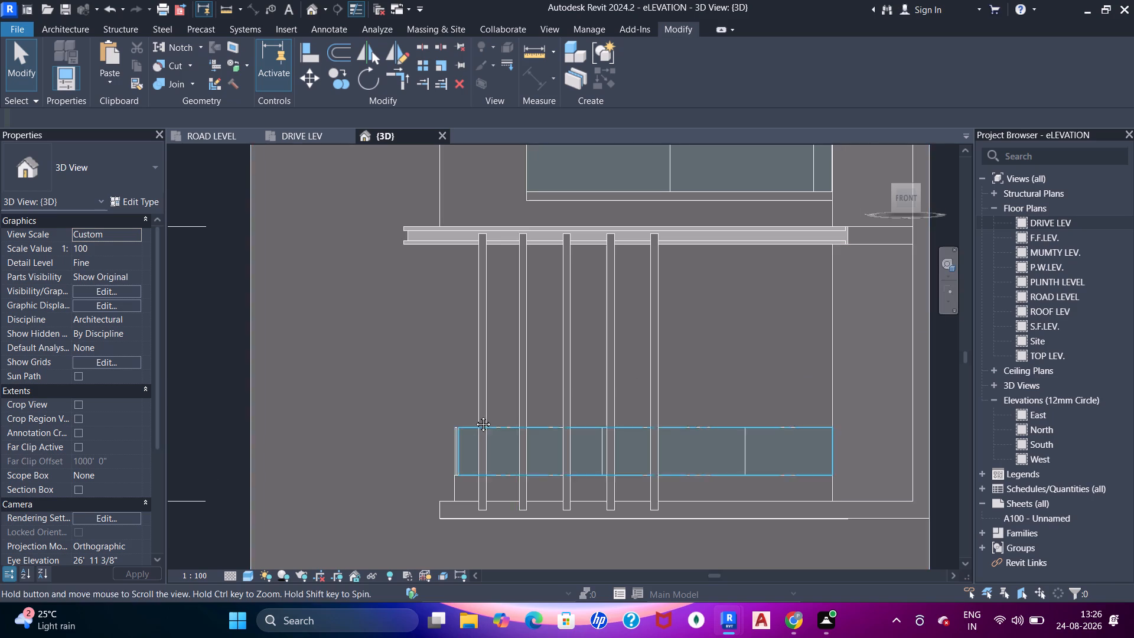
middle_click_drag(474, 415, 510, 350)
scroll(517, 343, "up", 3)
left_click(529, 321)
key("Left")
key("Left")
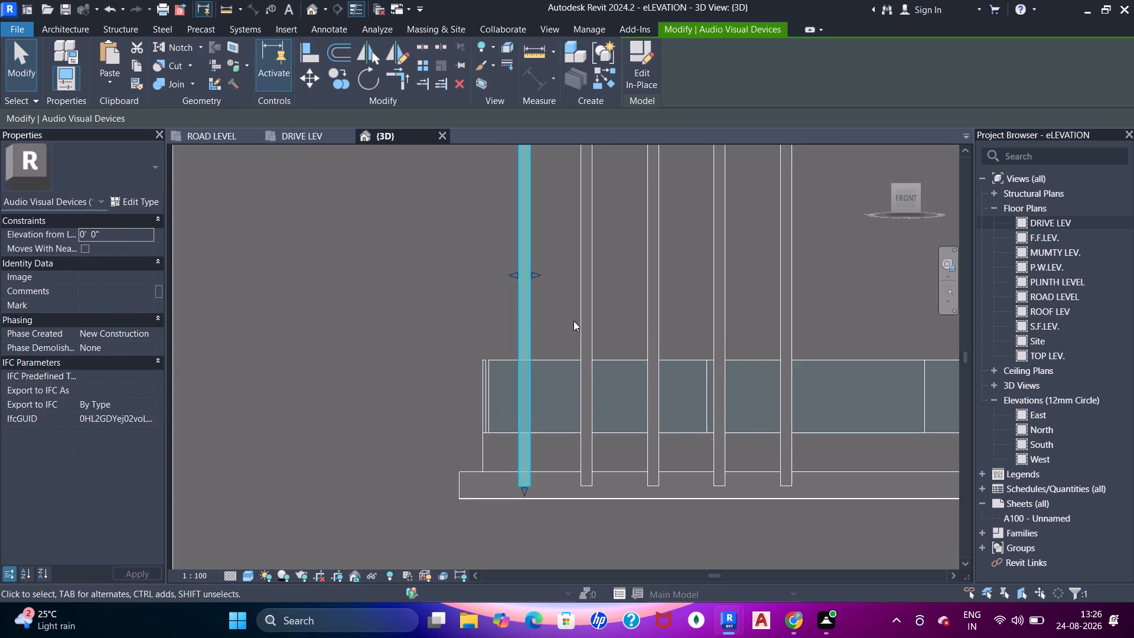
key("Left")
Nudge the second post two increments left, closer to the first post.
left_click(588, 311)
scroll(573, 297, "down", 4)
middle_click_drag(585, 311, 585, 360)
key("Escape")
key("Escape")
left_click(585, 303)
scroll(584, 302, "up", 1)
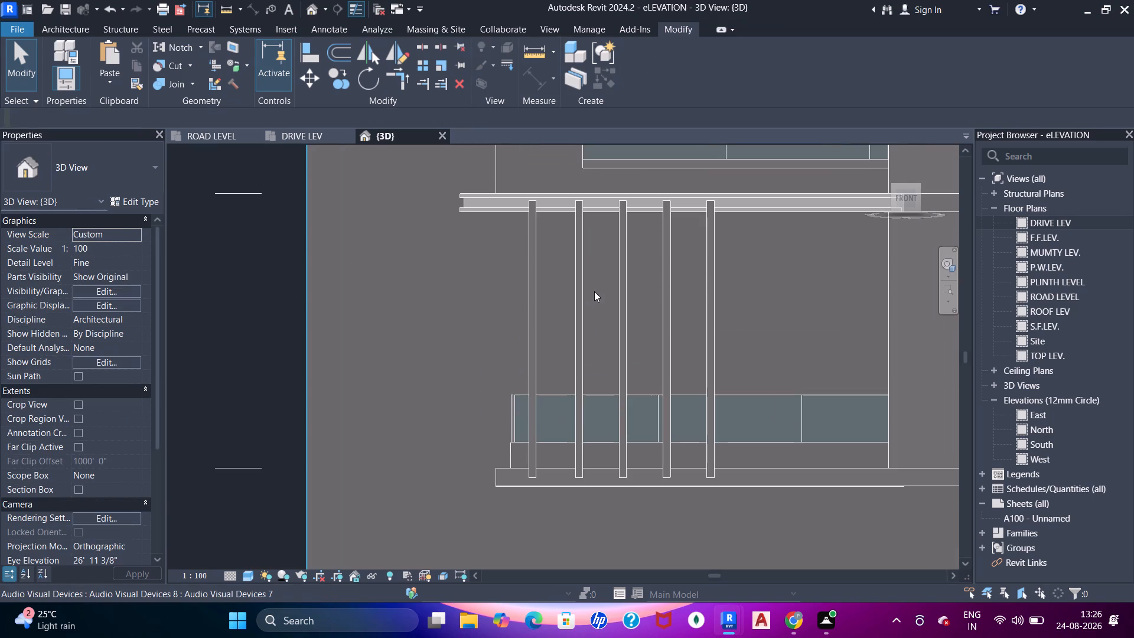
left_click(579, 282)
key("Left")
key("Left")
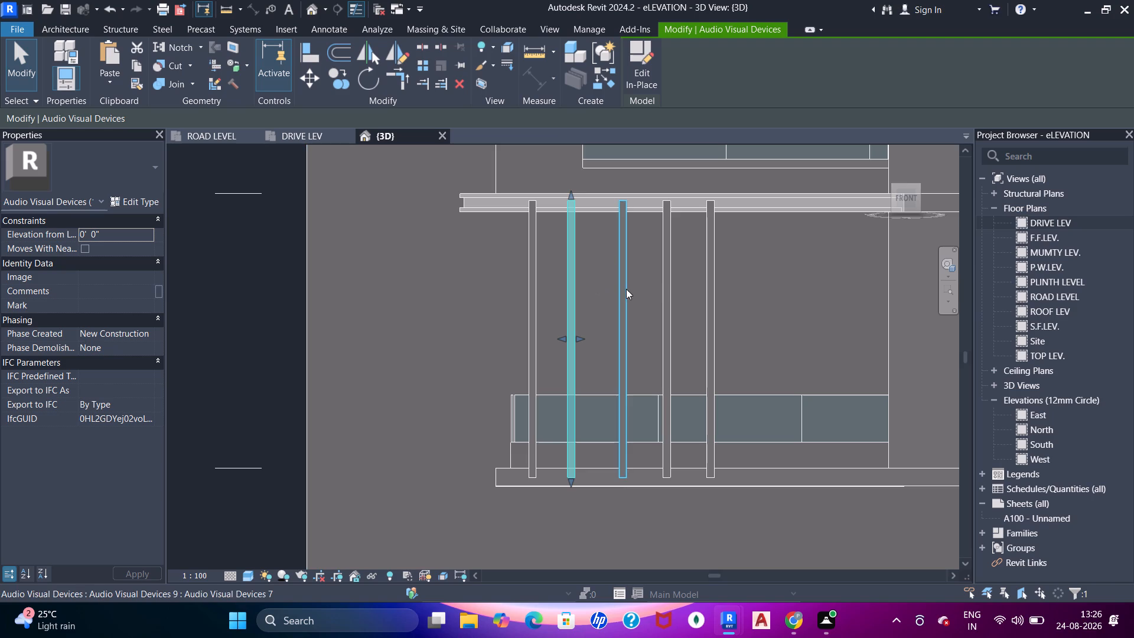
Nudge the third post four increments and the second post one increment toward the balcony's free corner.
left_click(630, 291)
key("Left")
key("Left")
key("Left")
key("Left")
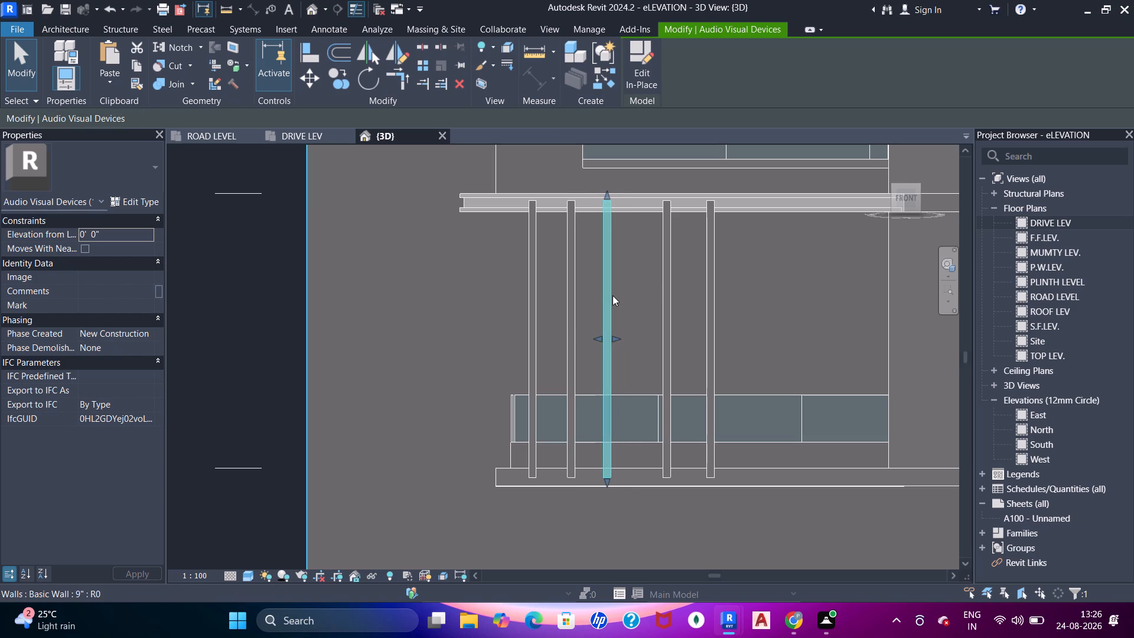
left_click(575, 300)
key("Left")
Nudge the fourth post a net six increments toward the third post to even out the spacing.
left_click(664, 309)
key("Left")
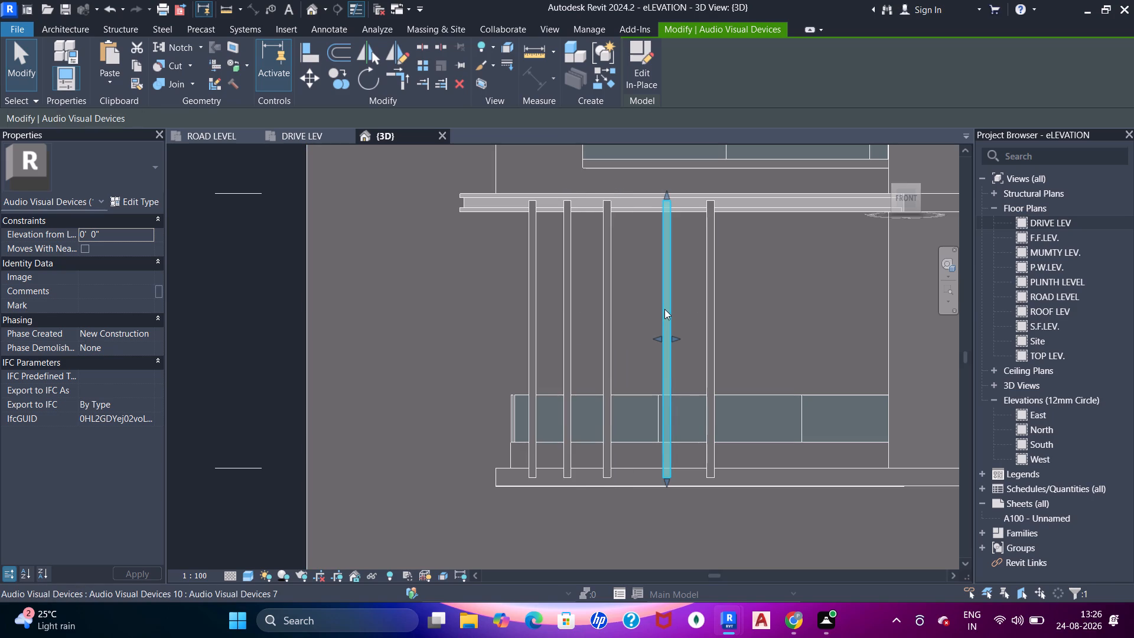
key("Left")
key("Left")
key("Left")
key("Left")
key("Left")
key("Left")
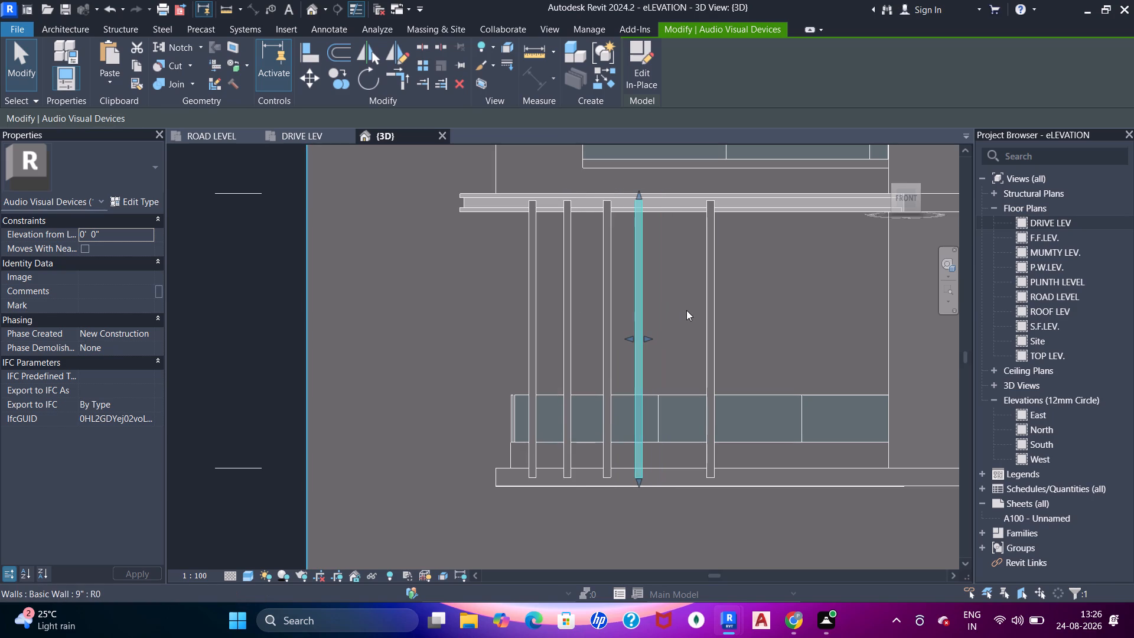
key("Right")
Nudge the fifth post seven increments toward the fourth post, then clear the selection.
left_click(706, 312)
key("Left")
key("Left")
key("Left")
key("Left")
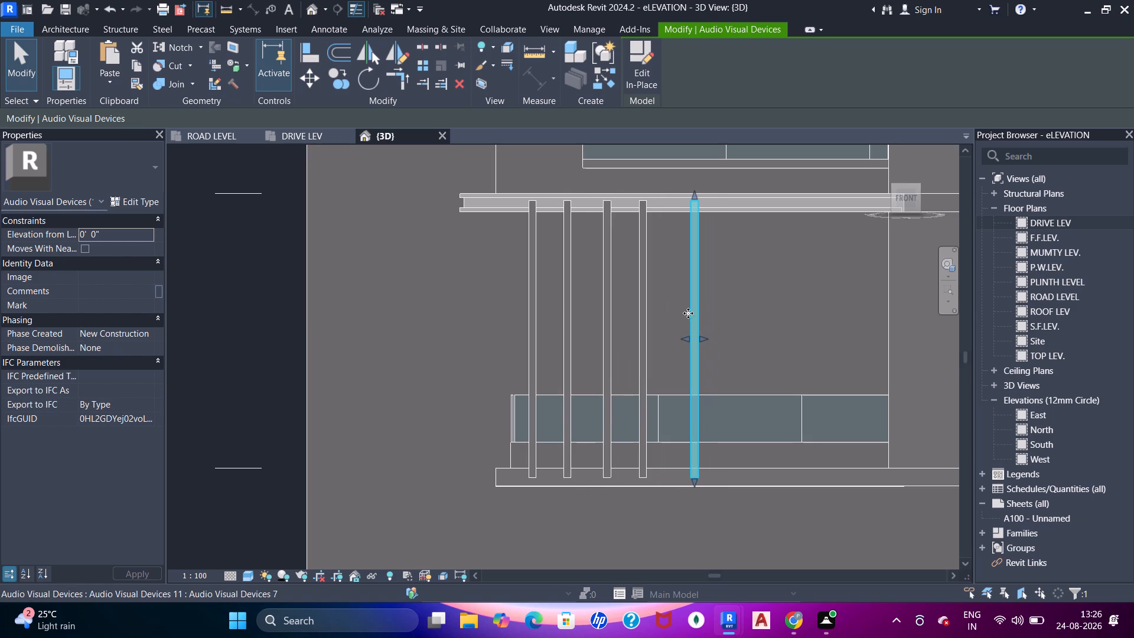
key("Left")
key("Left")
key("Left")
scroll(513, 284, "down", 4)
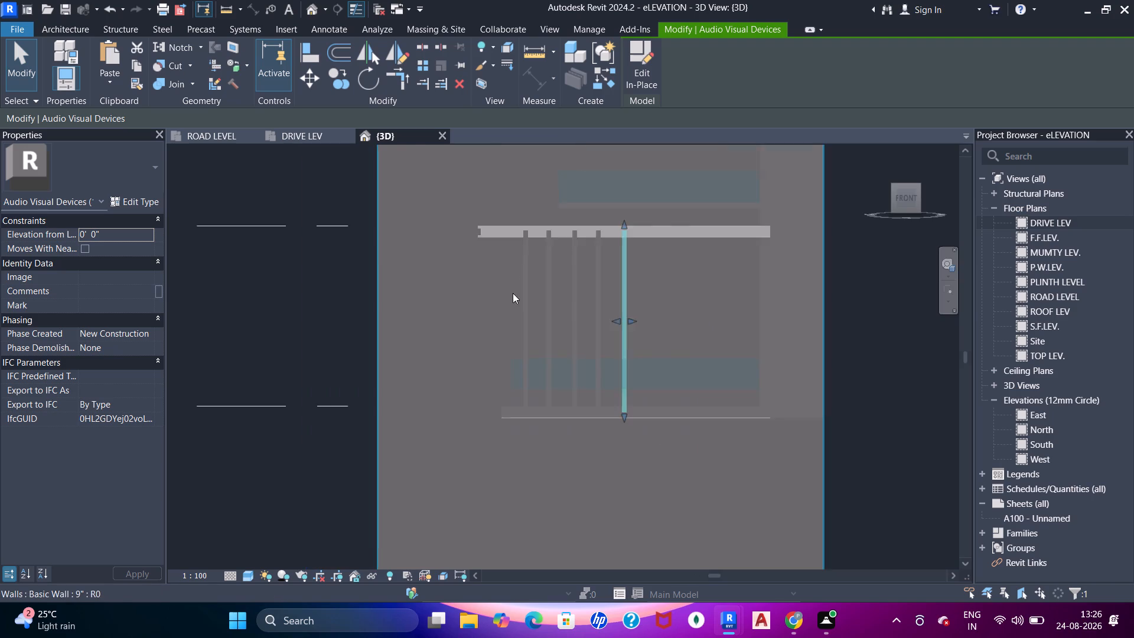
middle_click_drag(510, 297, 660, 389, "shift")
key("Escape")
key("Escape")
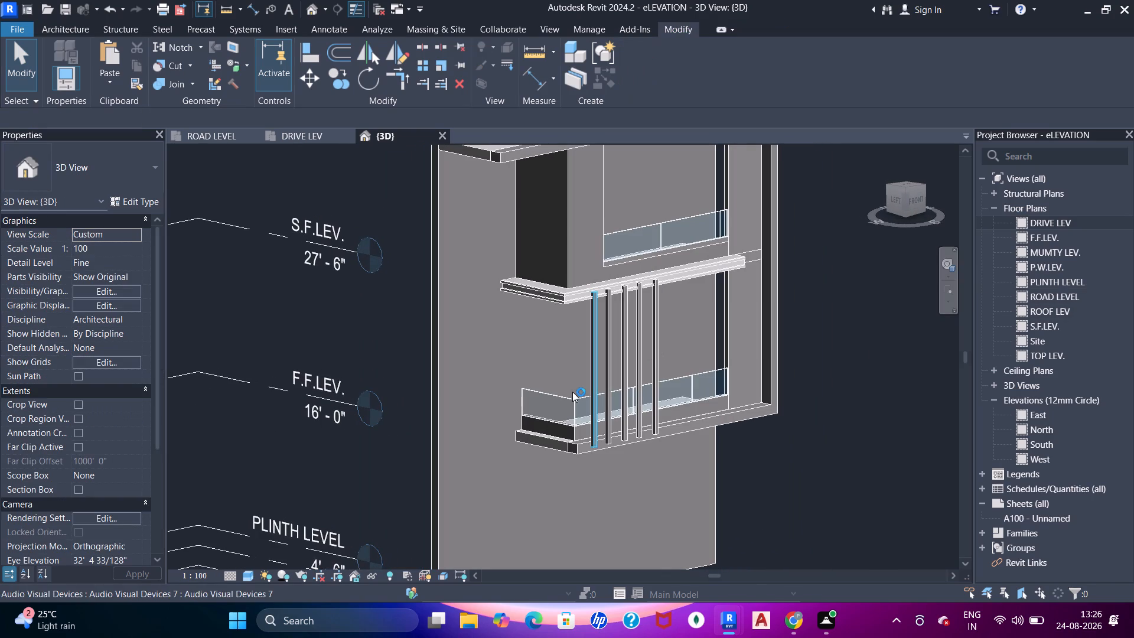
Check the five-post row between the balcony slabs in 3D against the M.S. pipes on the front elevation drawing.
middle_click_drag(643, 376, 646, 341)
left_click(302, 135)
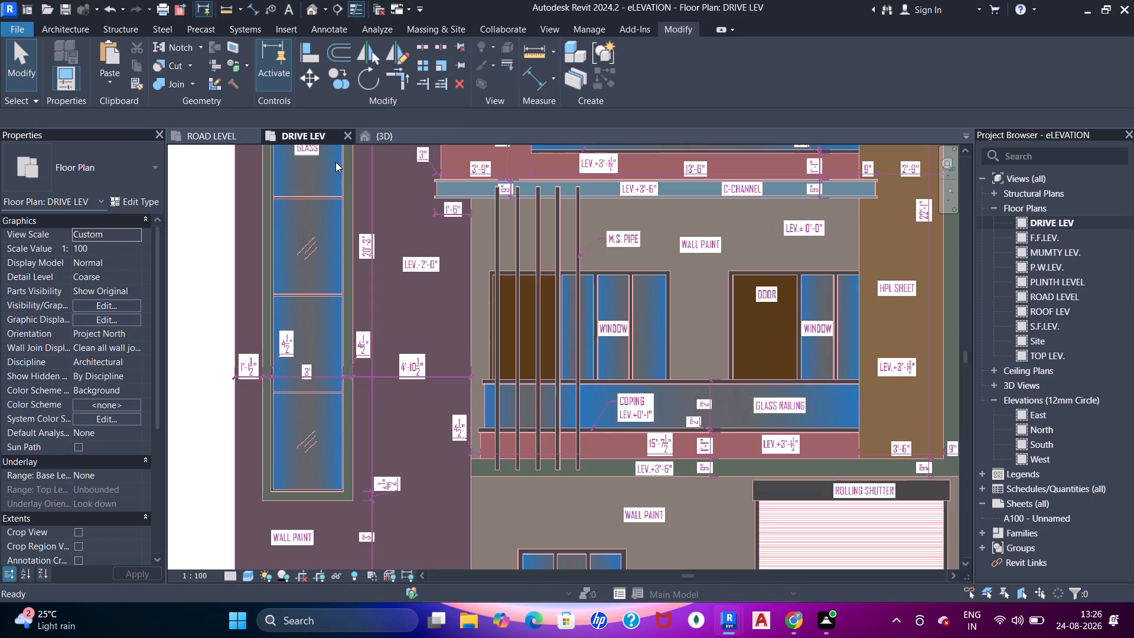
left_click(397, 139)
scroll(519, 276, "down", 2)
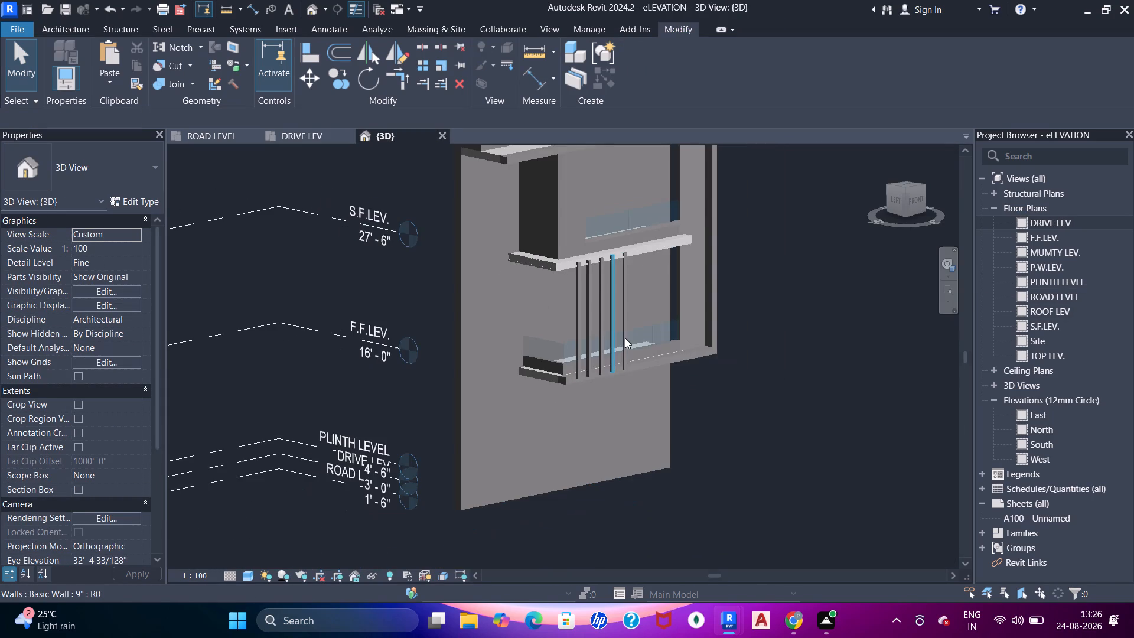
middle_click_drag(625, 338, 622, 311, "shift")
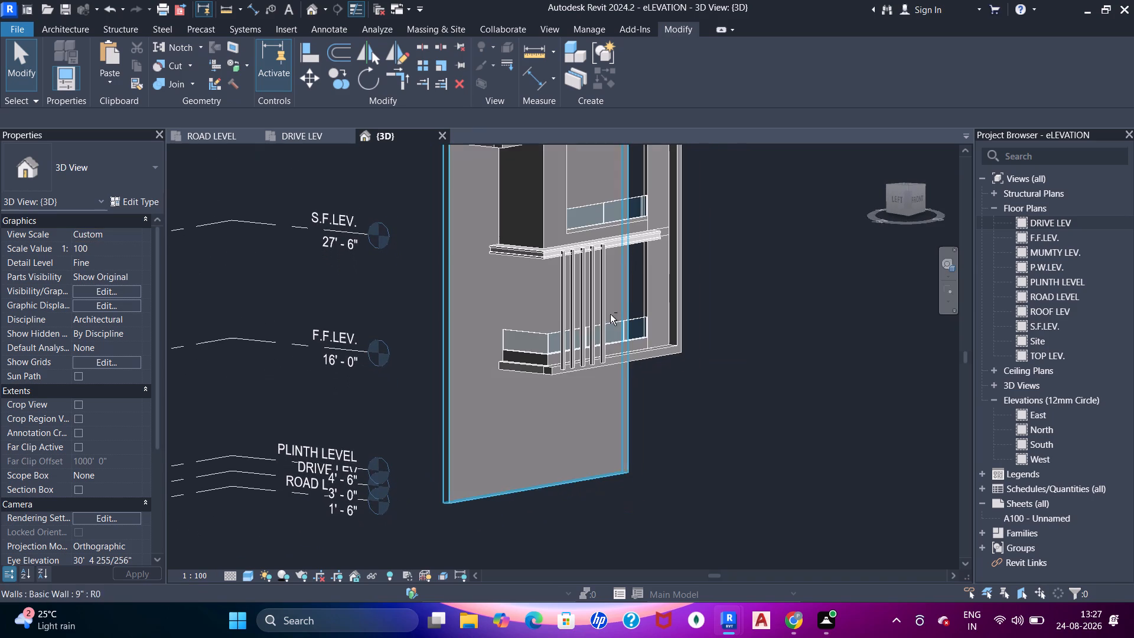
middle_click_drag(621, 346, 621, 369, "shift")
scroll(566, 393, "up", 6)
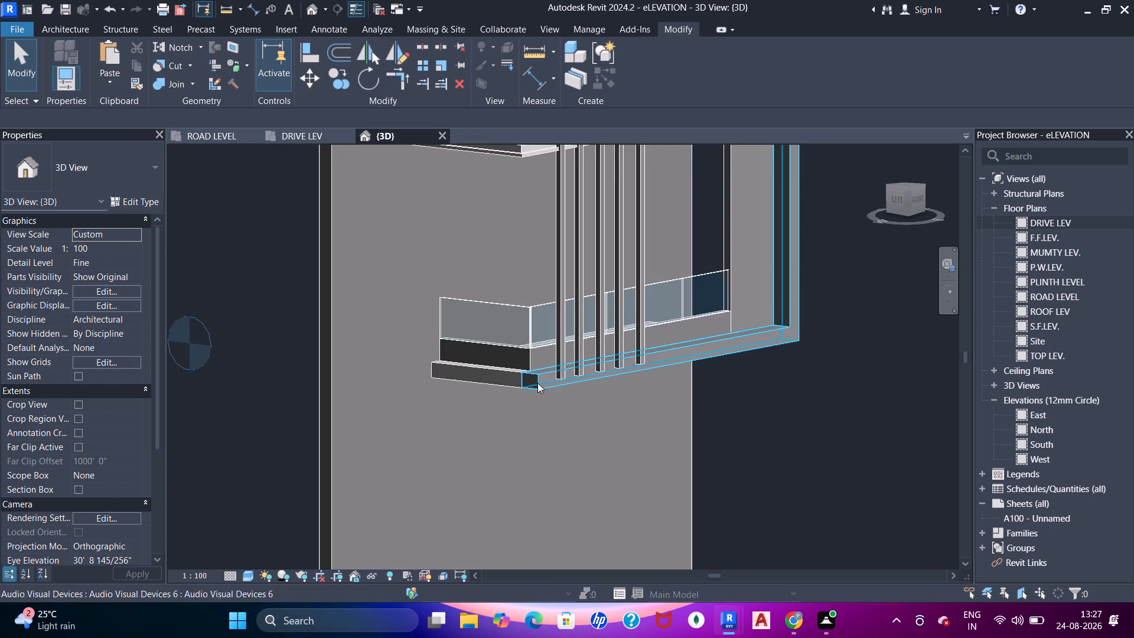
scroll(521, 364, "down", 4)
middle_click(529, 321)
scroll(546, 340, "up", 2)
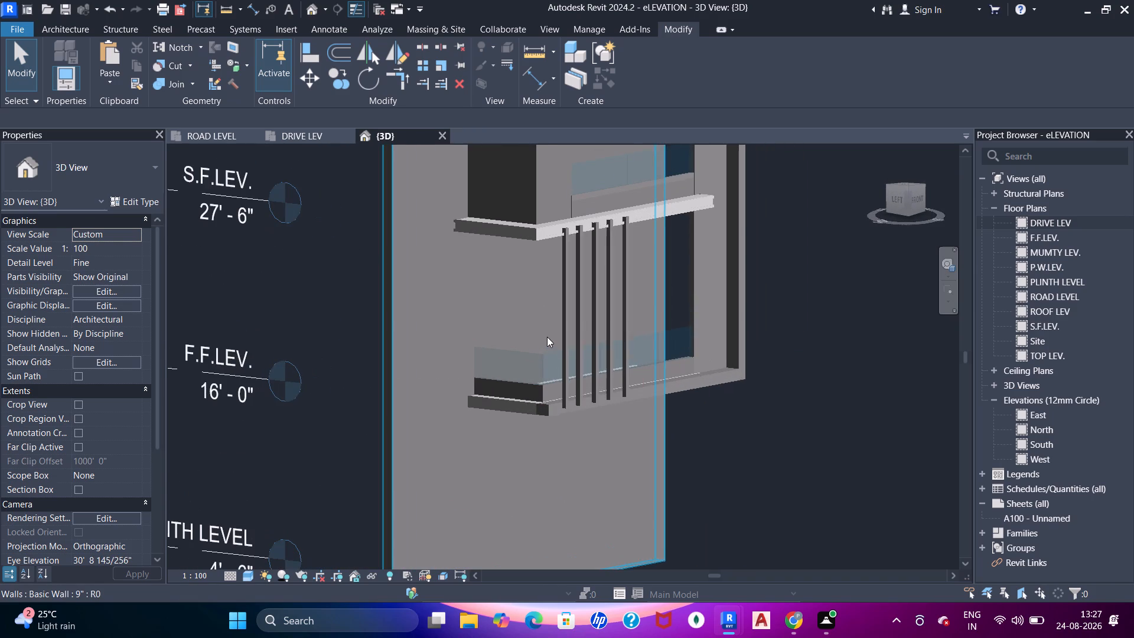
scroll(637, 201, "up", 3)
Study the rendered facade and the dimensioned front elevation in the DRIVE LEV plan, covering the balconies and the elements around them.
left_click(304, 136)
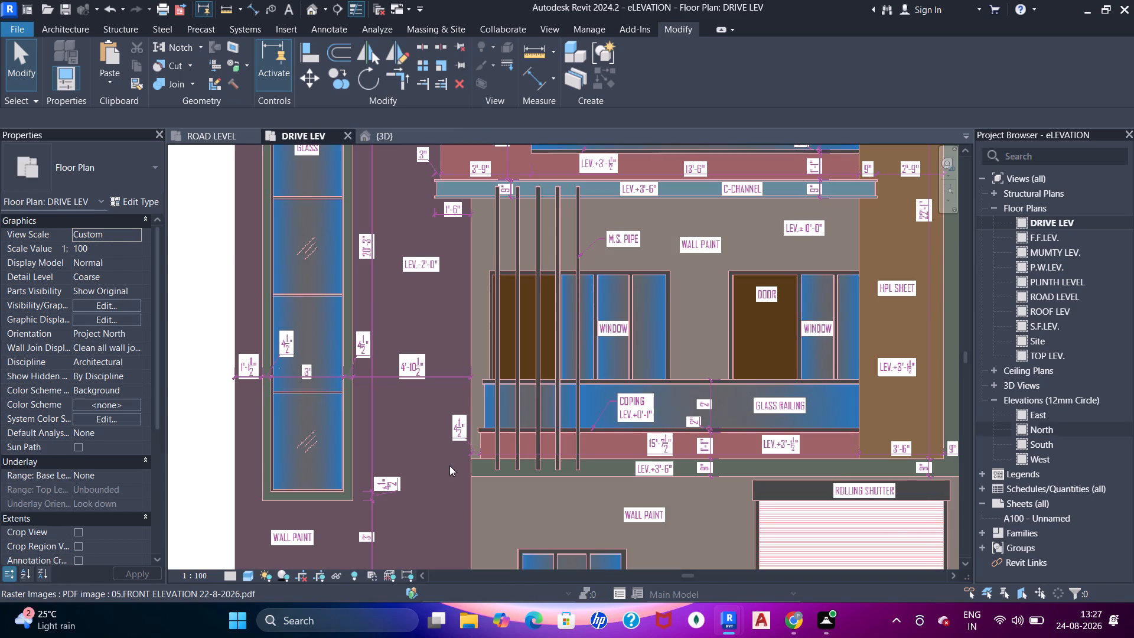
scroll(407, 327, "down", 6)
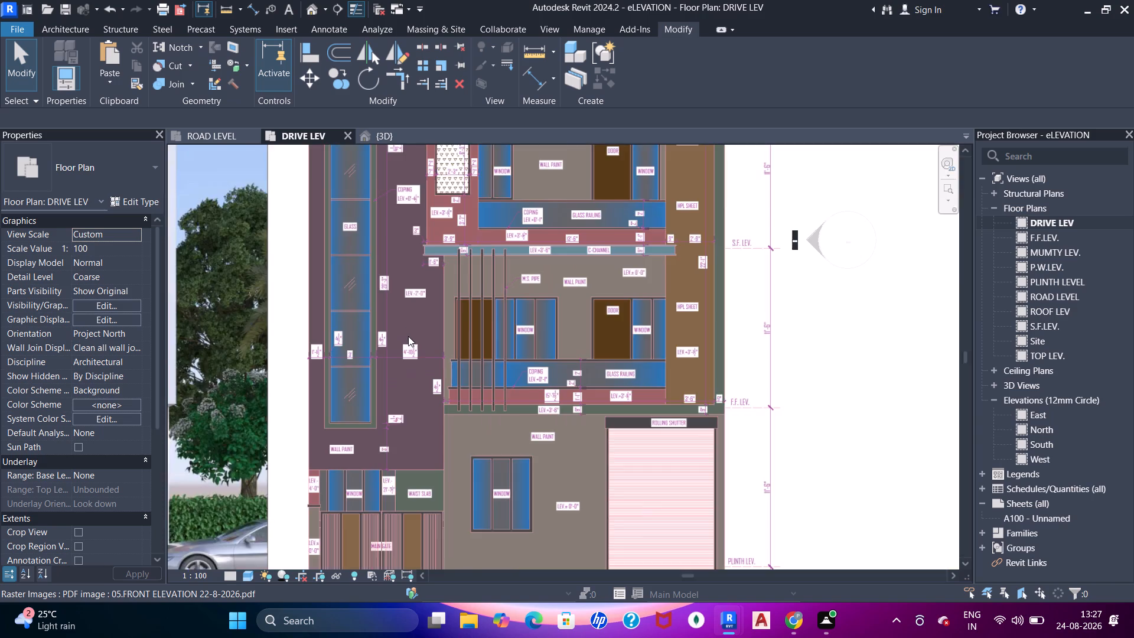
middle_click_drag(475, 329, 806, 389)
middle_click_drag(508, 318, 556, 351)
scroll(526, 293, "up", 5)
middle_click_drag(422, 417, 426, 399)
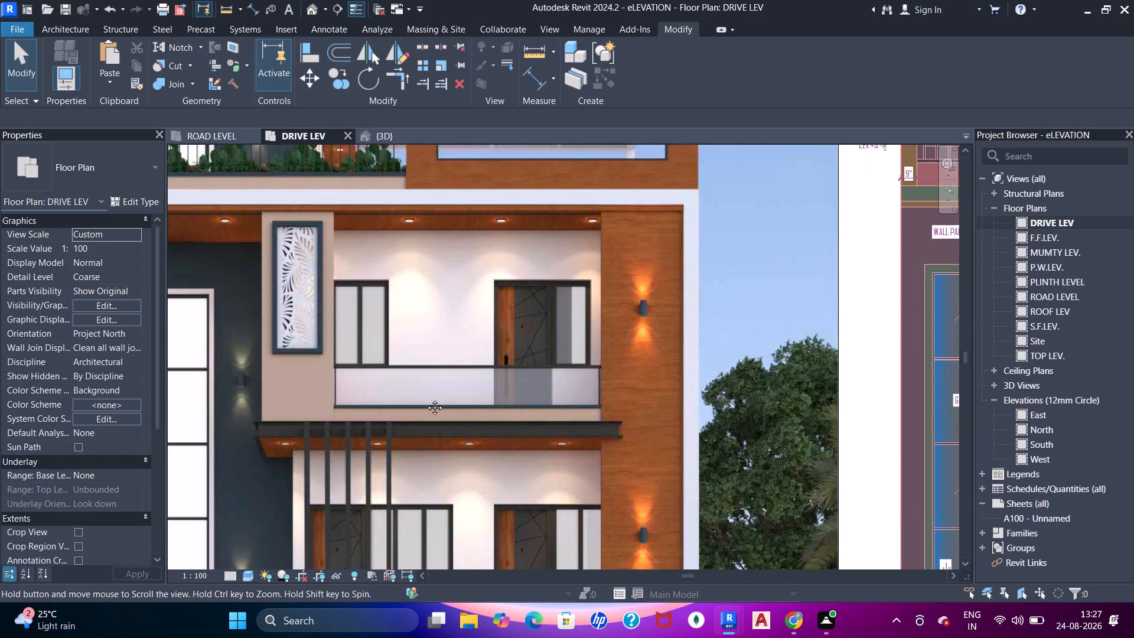
middle_click_drag(426, 399, 442, 339)
scroll(475, 333, "up", 1)
scroll(470, 331, "down", 3)
middle_click_drag(460, 344, 425, 285)
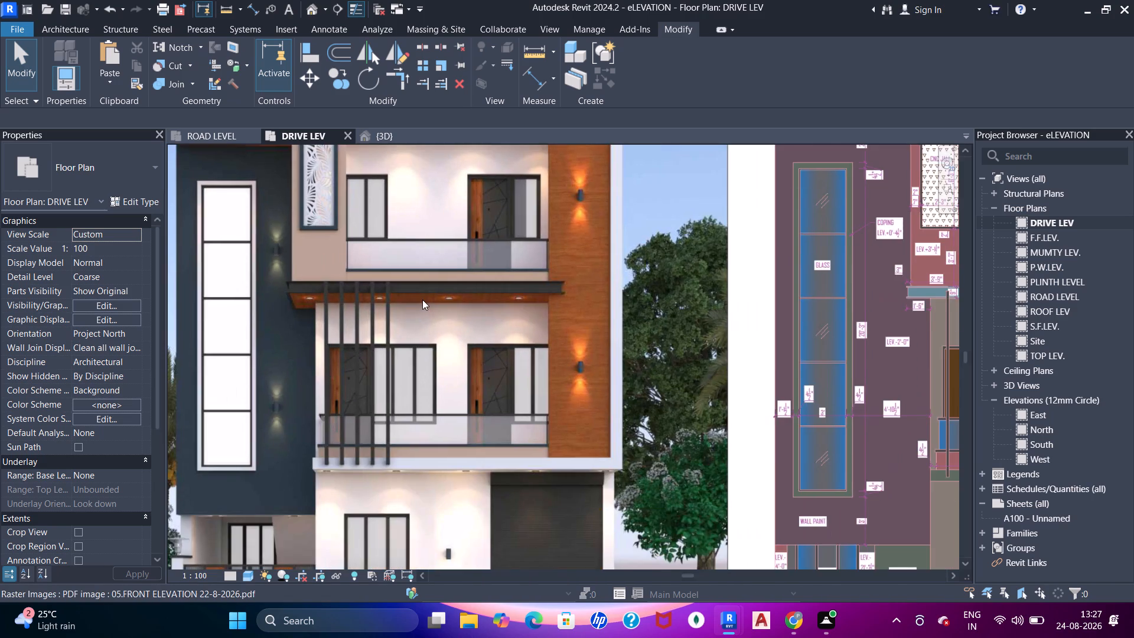
scroll(415, 310, "down", 3)
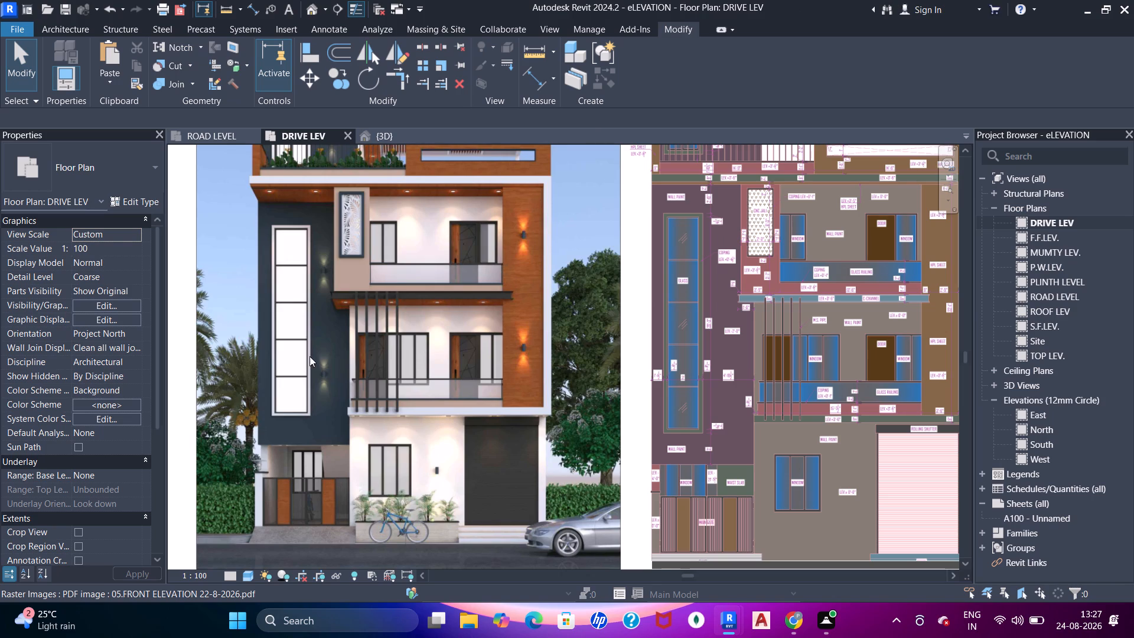
middle_click_drag(474, 353, 325, 429)
scroll(338, 346, "down", 2)
middle_click_drag(338, 346, 366, 321)
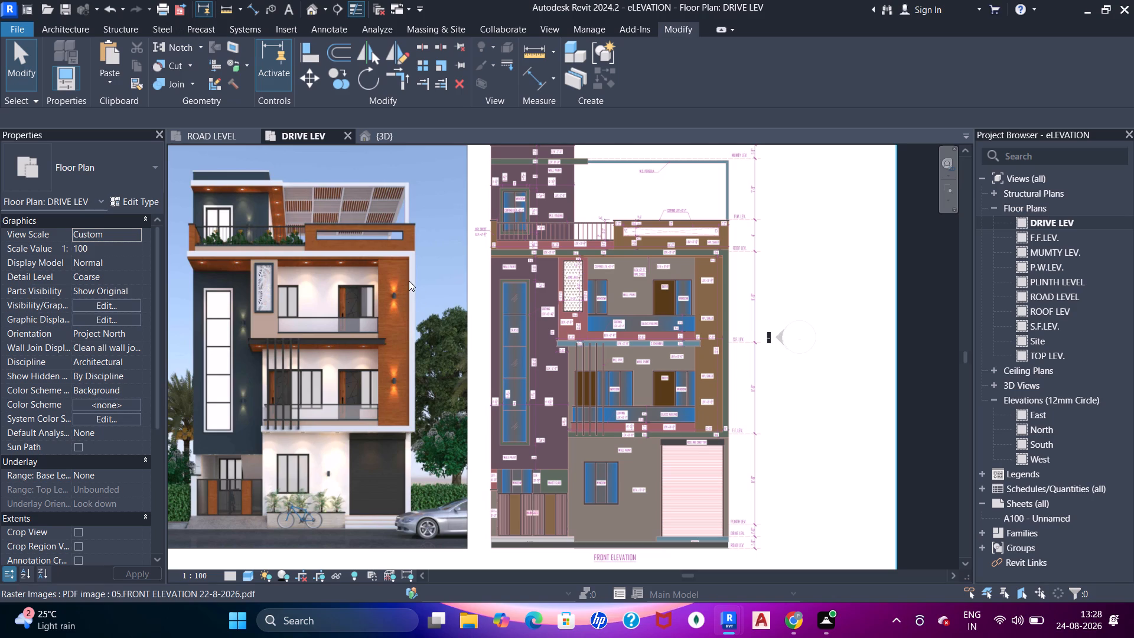
middle_click_drag(474, 261, 478, 291)
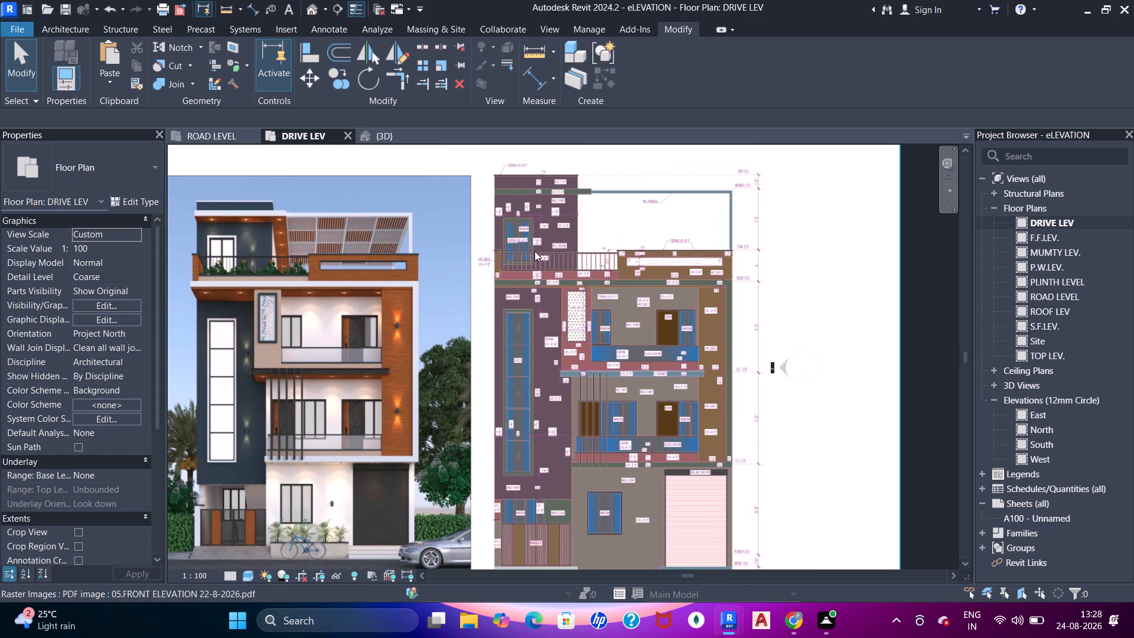
scroll(536, 250, "down", 3)
middle_click(513, 298)
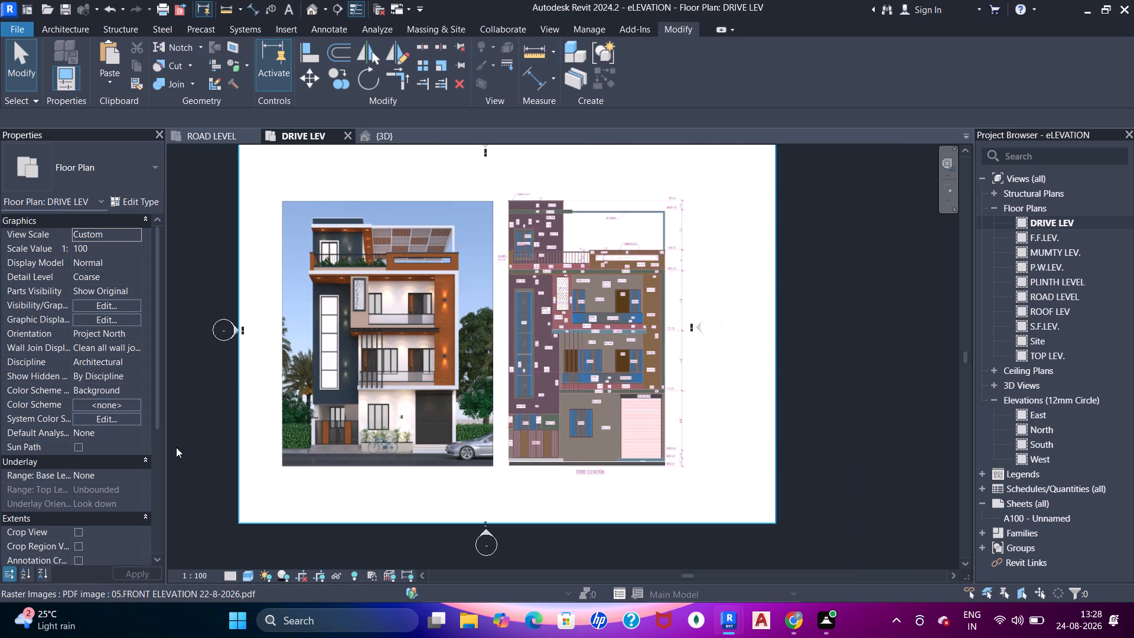
middle_click_drag(340, 509, 352, 541)
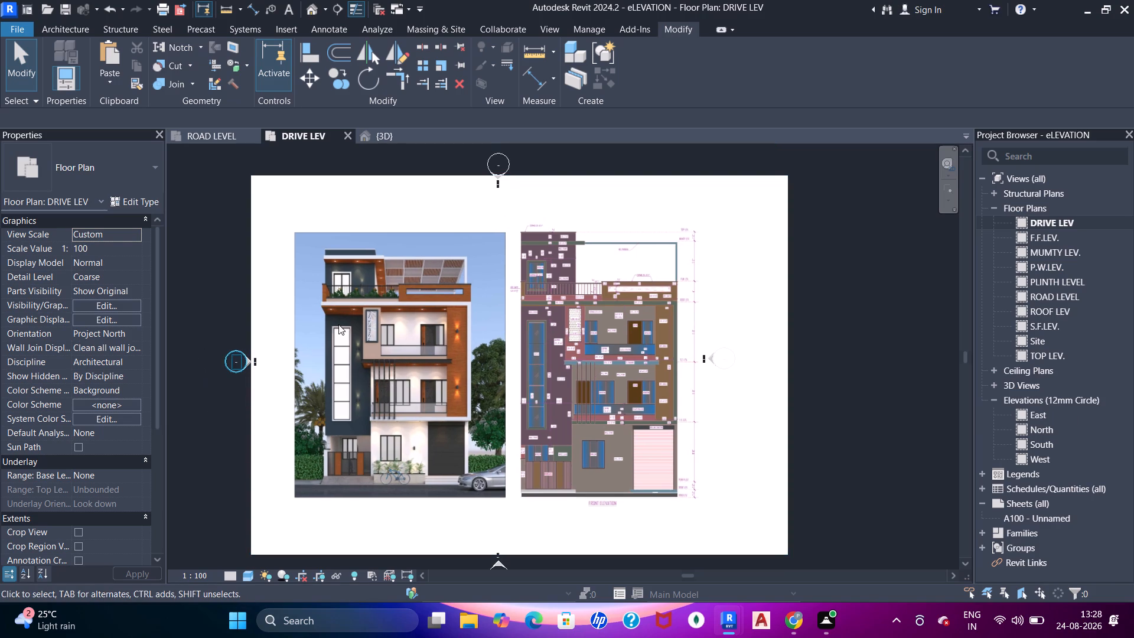
scroll(643, 408, "up", 4)
middle_click_drag(571, 425, 542, 375)
scroll(576, 322, "up", 5)
scroll(523, 355, "down", 3)
middle_click_drag(447, 288, 484, 368)
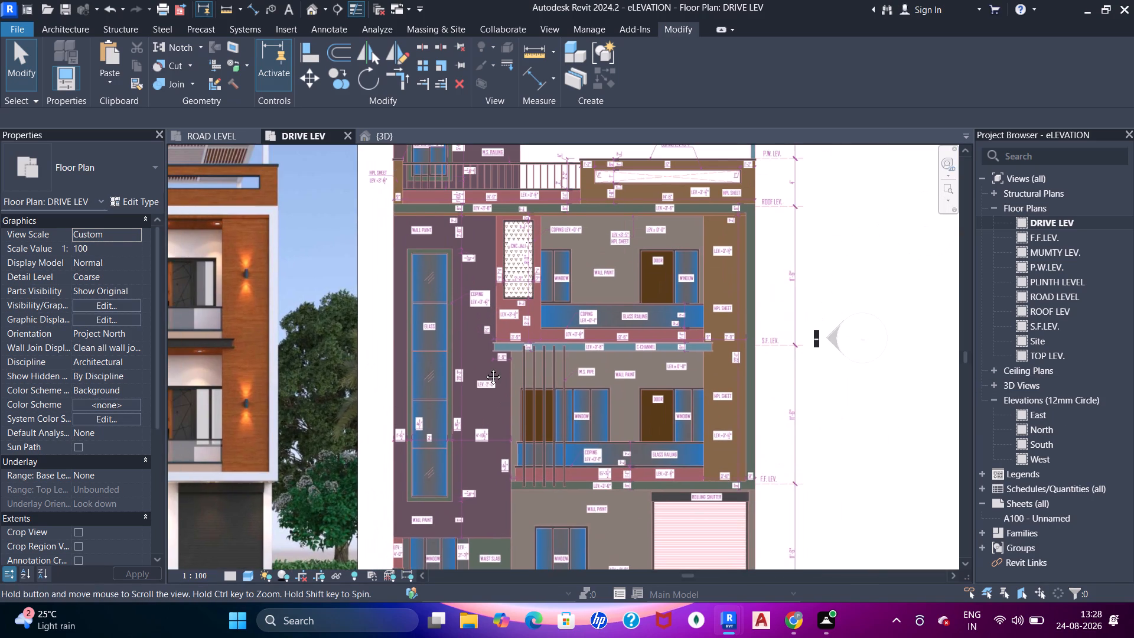
middle_click_drag(484, 368, 484, 369)
middle_click(484, 369)
Compare the modelled balconies and post row in the 3D view with the rendered reference facade.
left_click(395, 141)
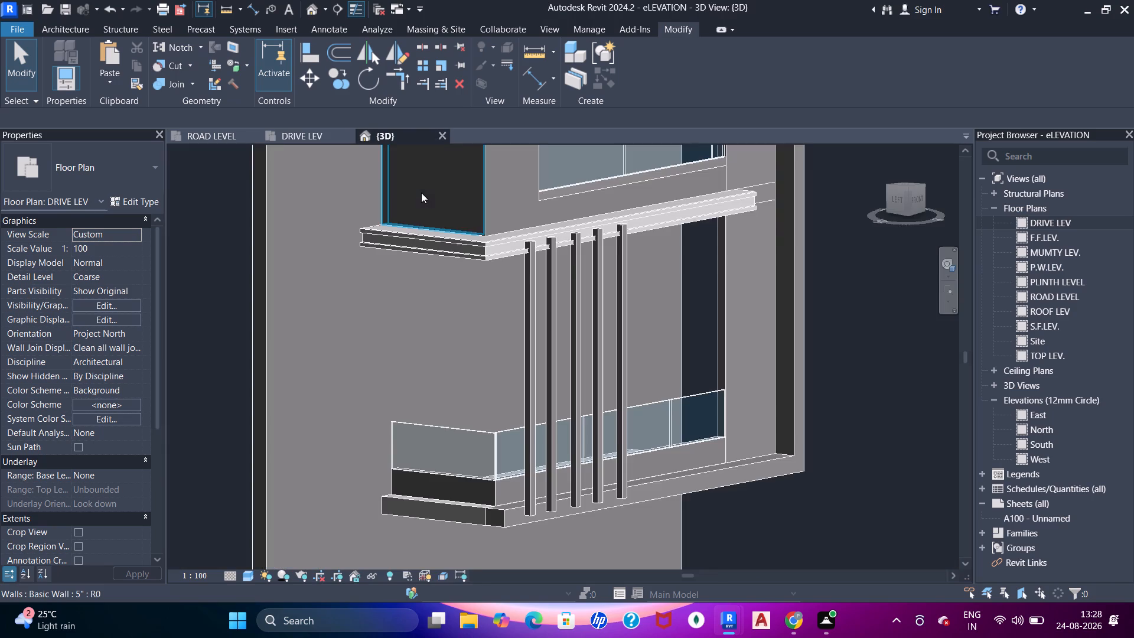
scroll(444, 282, "down", 6)
middle_click_drag(464, 331, 398, 317, "shift")
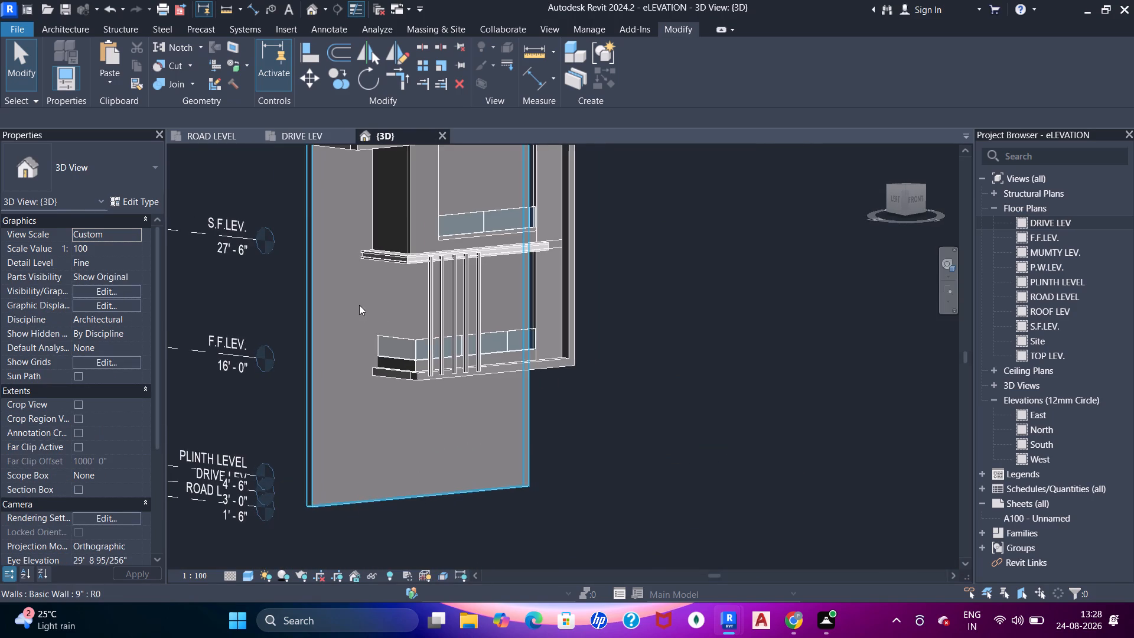
middle_click_drag(370, 303, 387, 320)
scroll(385, 301, "down", 1)
middle_click_drag(400, 321, 338, 222, "shift")
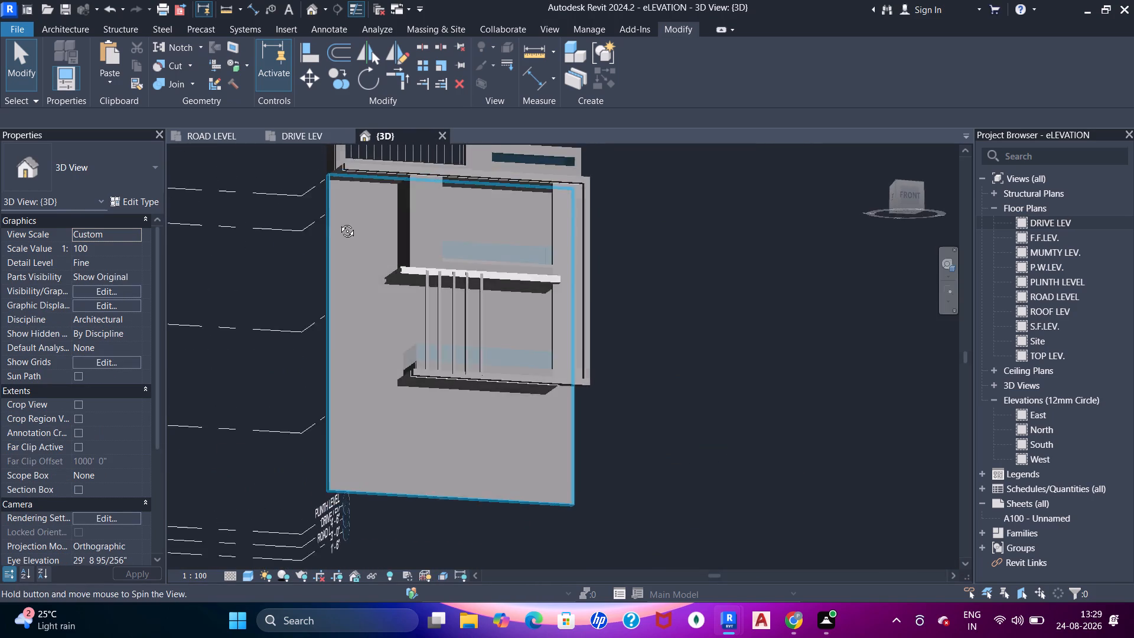
middle_click_drag(338, 222, 346, 298, "shift")
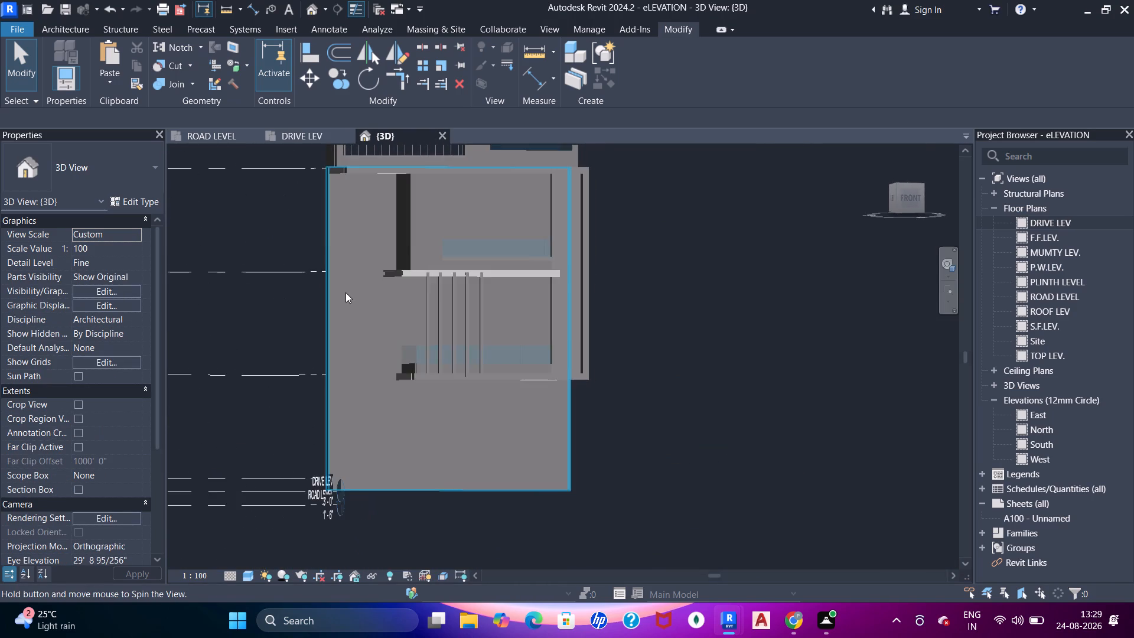
left_click(315, 136)
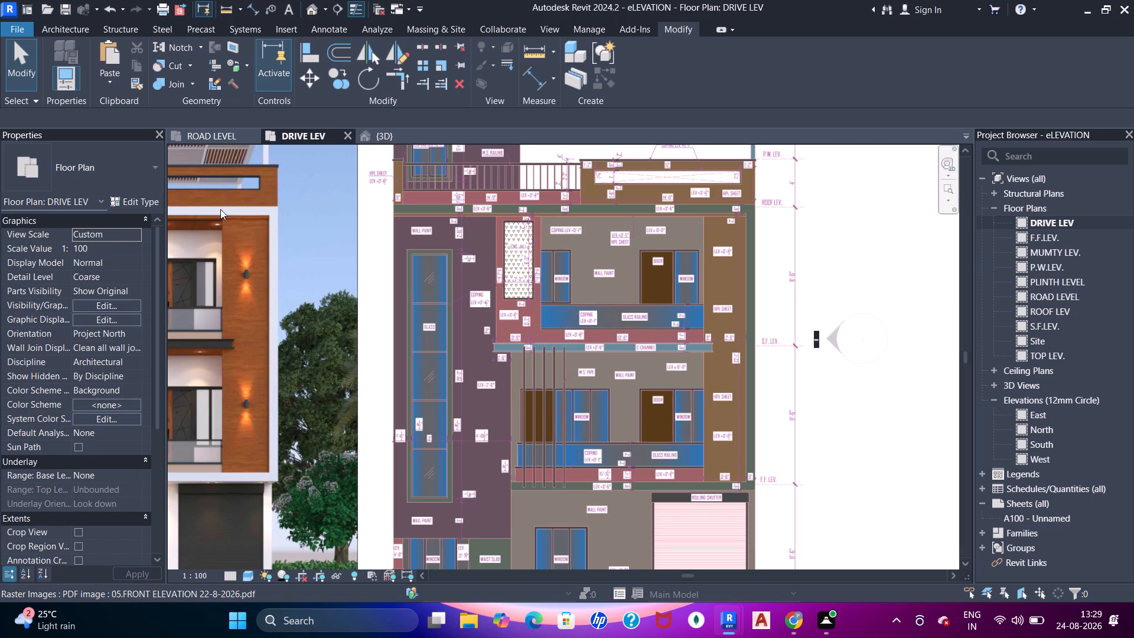
scroll(331, 279, "down", 3)
middle_click_drag(353, 298, 549, 298)
scroll(327, 325, "up", 2)
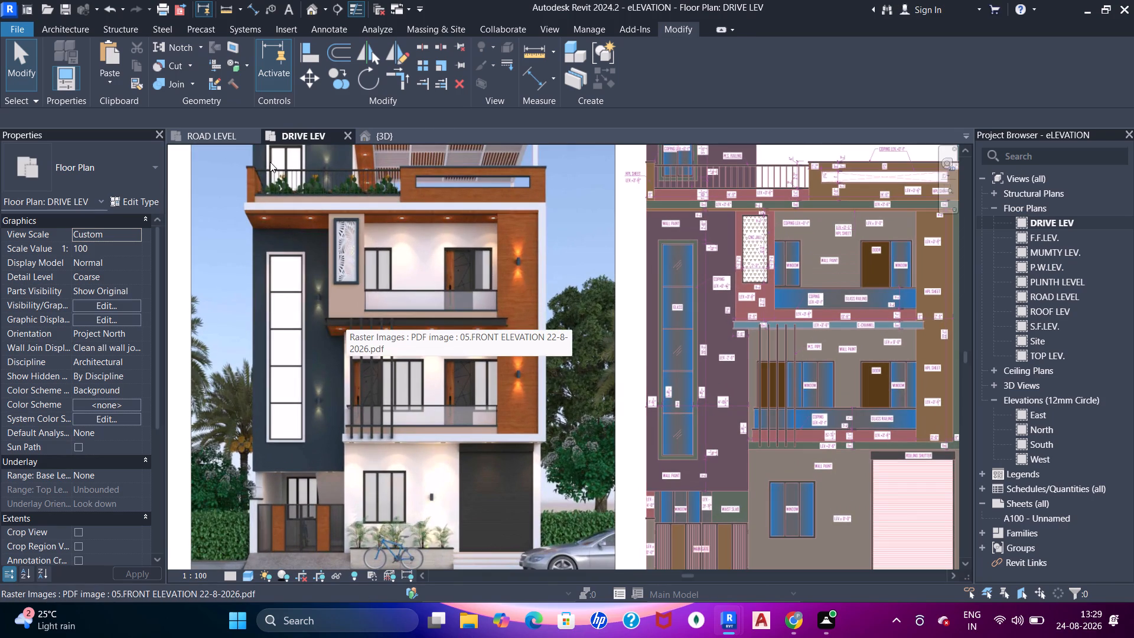
left_click(381, 136)
middle_click_drag(474, 288, 469, 297, "shift")
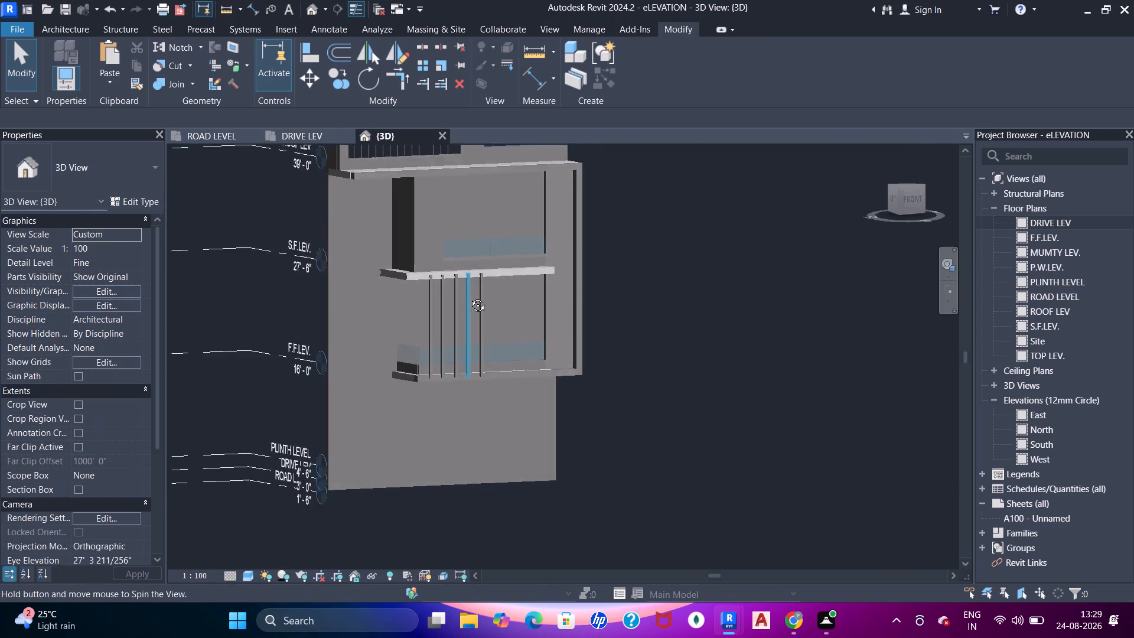
middle_click_drag(469, 297, 461, 292, "shift")
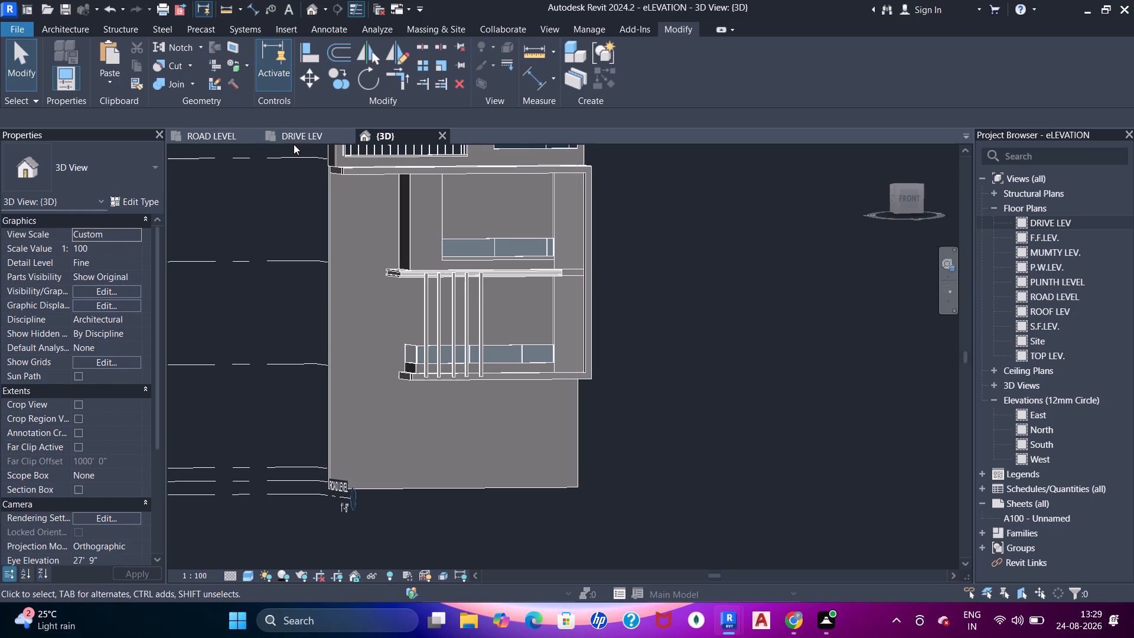
Examine the CNC jali panel beside the upper balcony in the render and on the dimensioned front elevation.
left_click(292, 141)
middle_click_drag(363, 335, 364, 258)
middle_click_drag(402, 318, 360, 380)
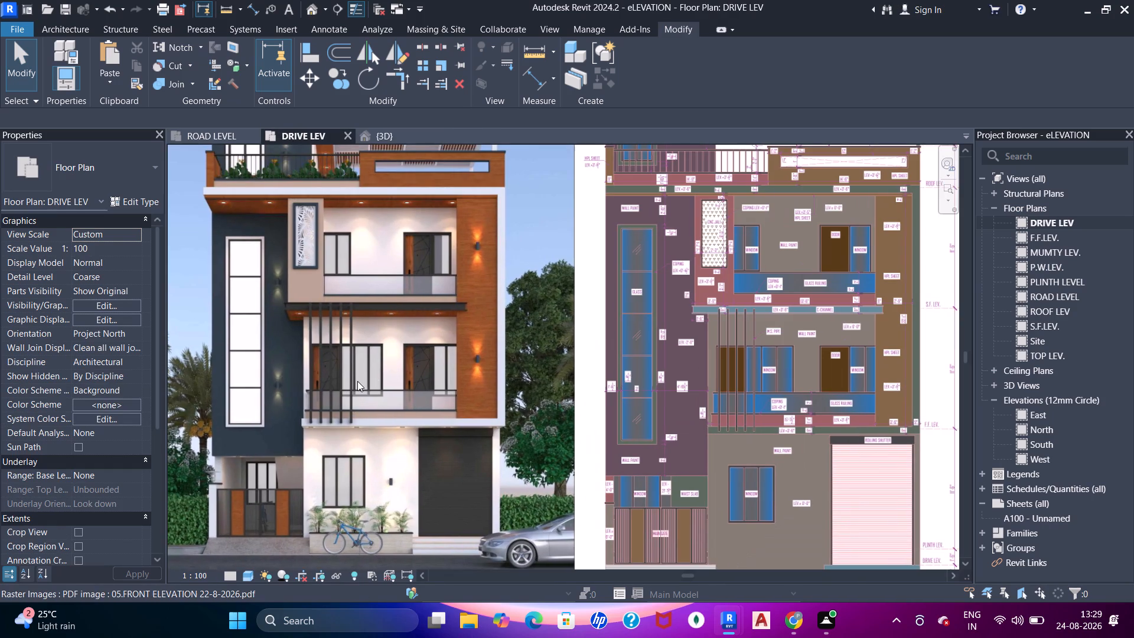
middle_click_drag(373, 272, 361, 327)
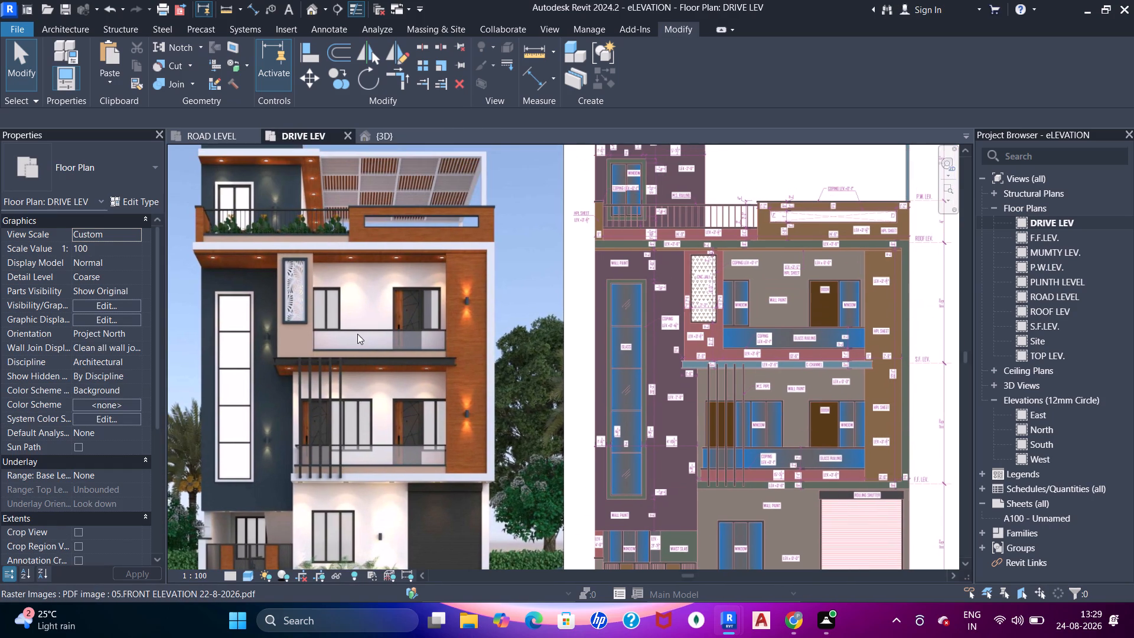
scroll(289, 298, "up", 5)
scroll(289, 298, "down", 4)
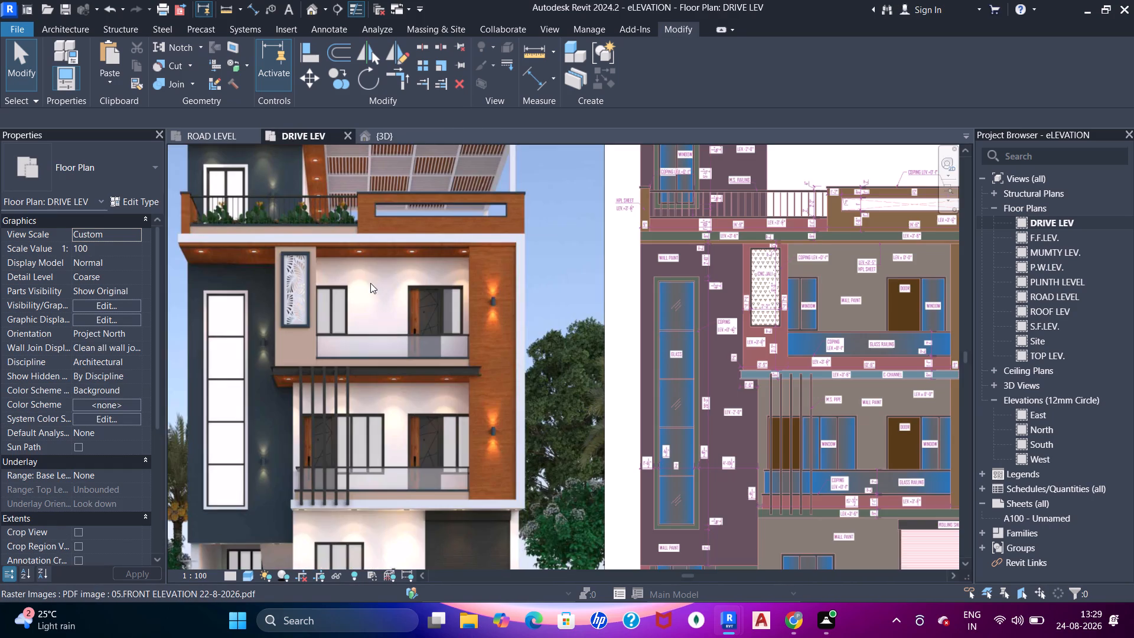
middle_click_drag(370, 282, 331, 320)
scroll(278, 332, "up", 5)
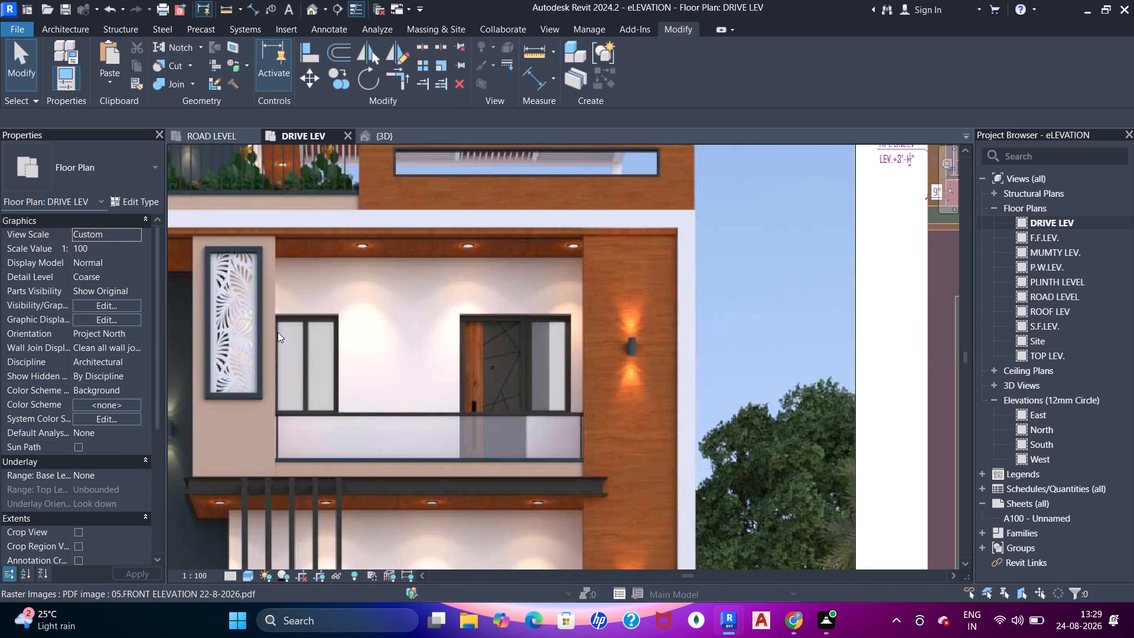
scroll(278, 330, "down", 3)
middle_click_drag(605, 272, 383, 301)
middle_click_drag(561, 314, 534, 269)
scroll(659, 292, "up", 5)
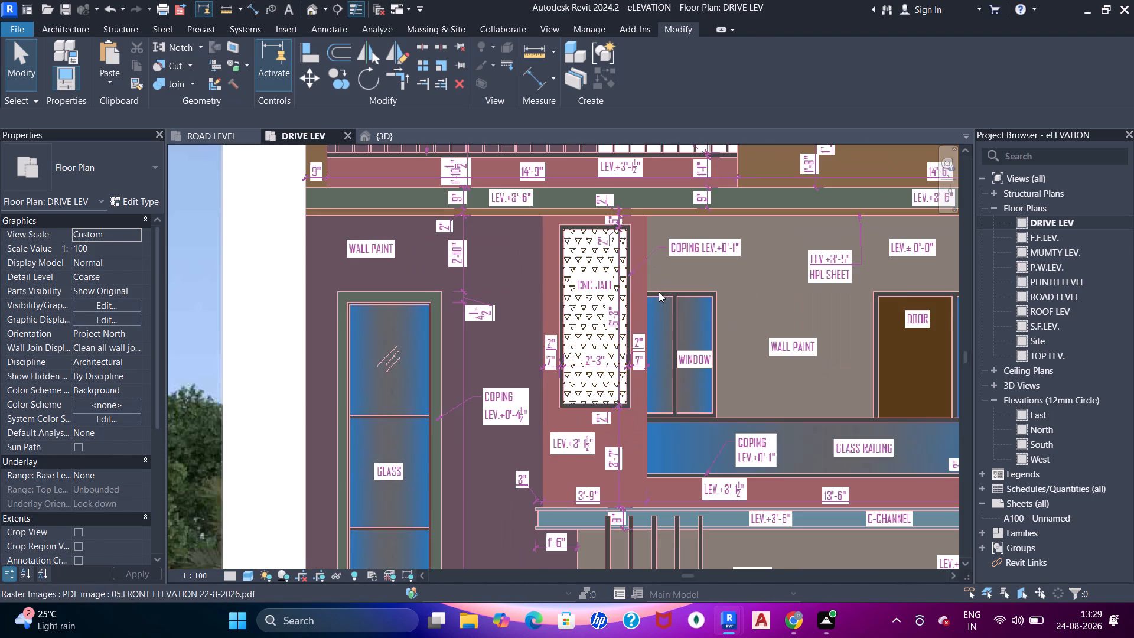
scroll(537, 264, "down", 6)
middle_click_drag(421, 297, 538, 305)
middle_click(563, 305)
middle_click_drag(563, 305, 589, 298)
middle_click_drag(610, 293, 695, 289)
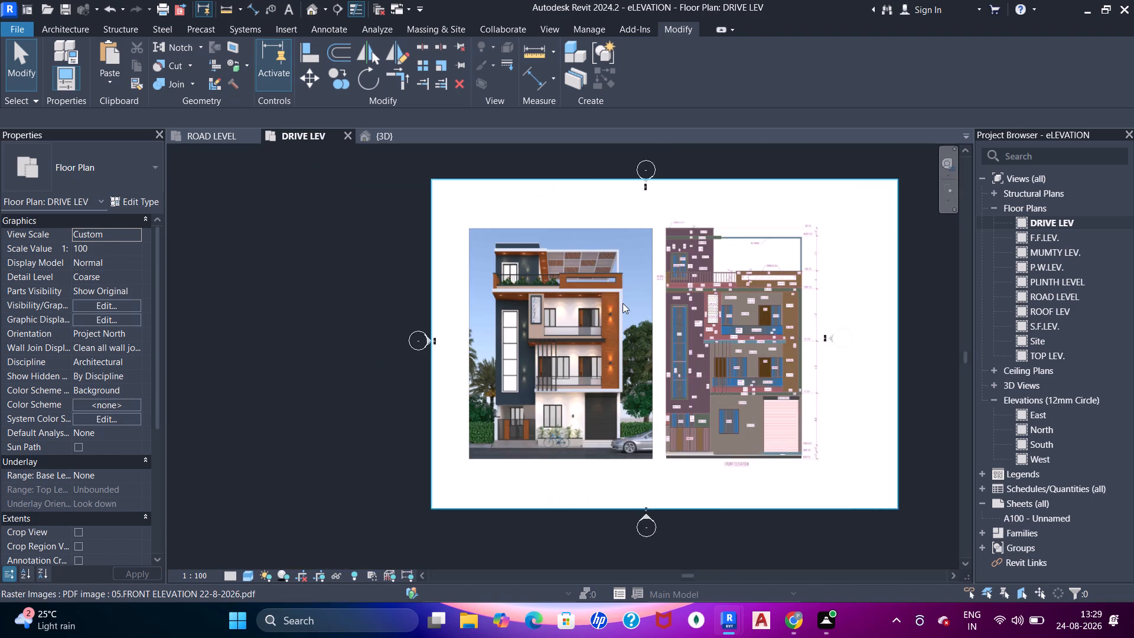
Study the rendered facade around the upper balcony, CNC jali panel and roof parapet.
scroll(623, 303, "up", 5)
scroll(460, 334, "up", 5)
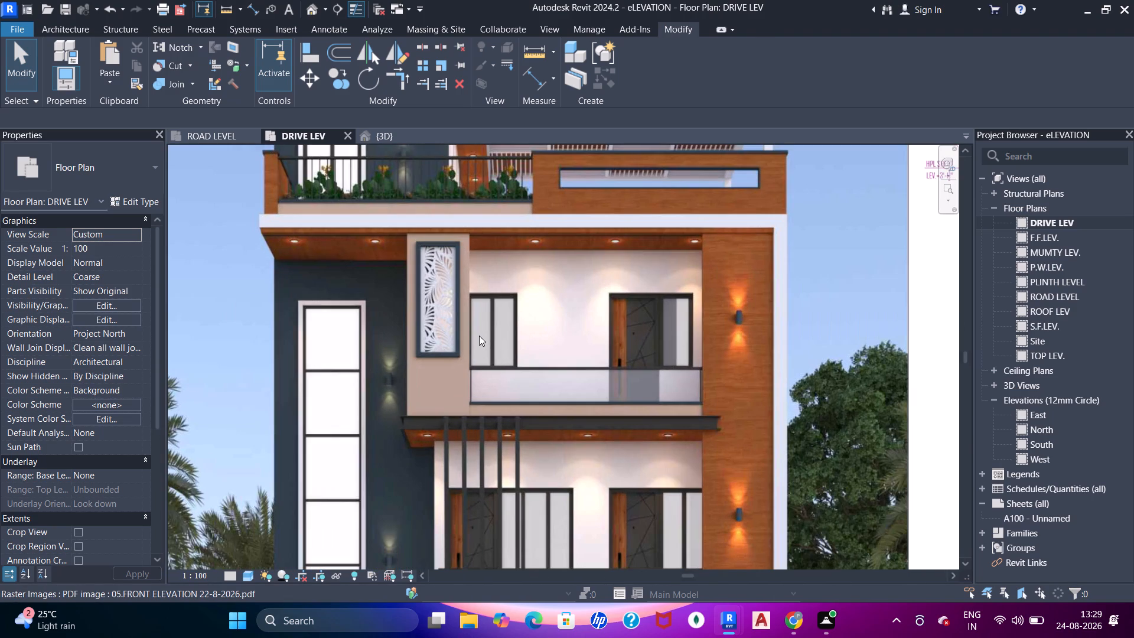
middle_click_drag(478, 334, 436, 425)
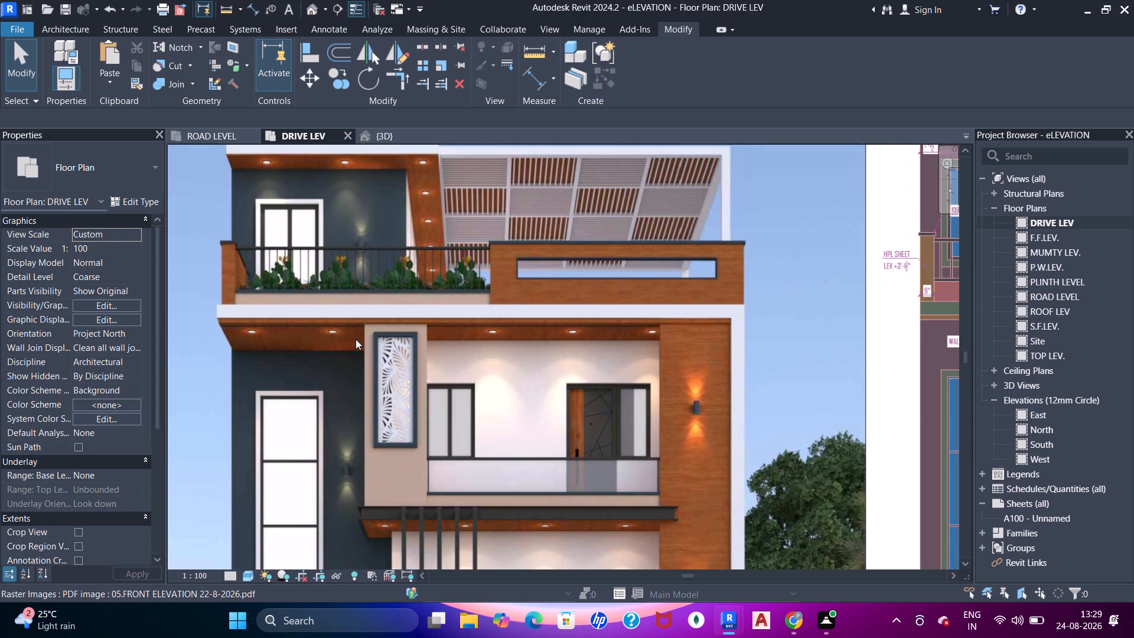
middle_click_drag(439, 265, 429, 297)
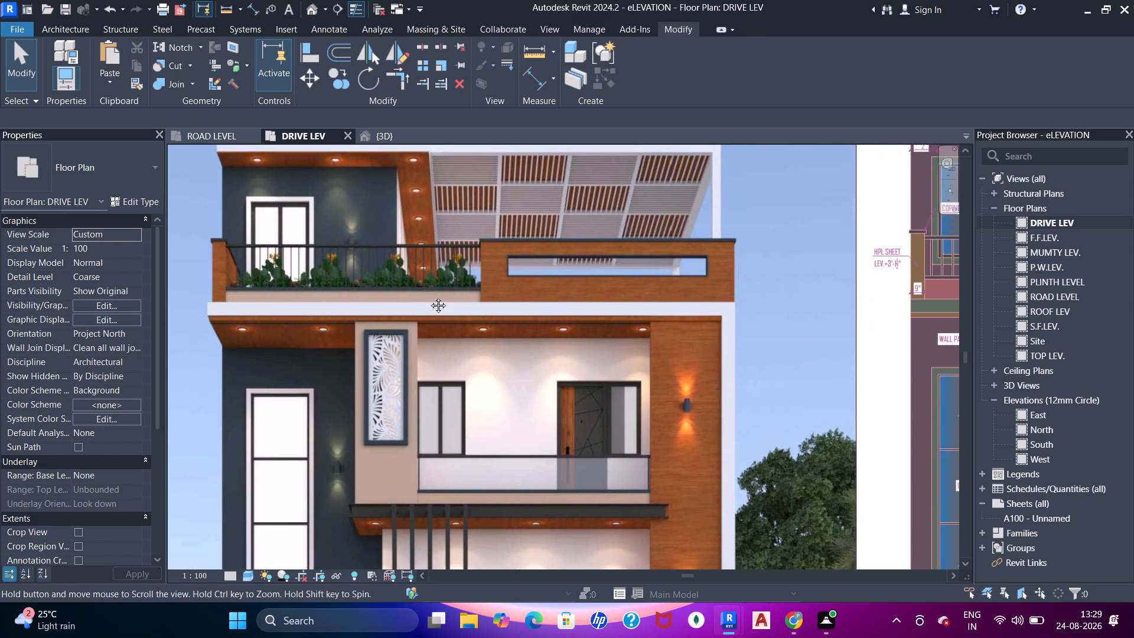
middle_click_drag(429, 297, 431, 276)
middle_click(431, 276)
middle_click_drag(422, 312, 243, 386)
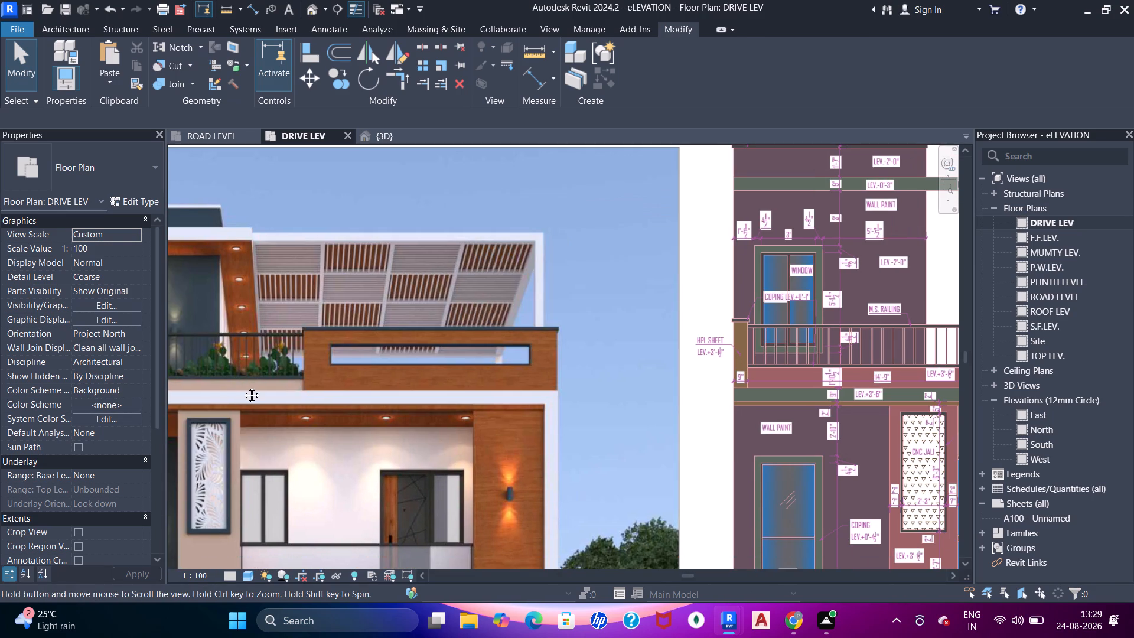
middle_click_drag(243, 386, 438, 297)
scroll(412, 378, "up", 1)
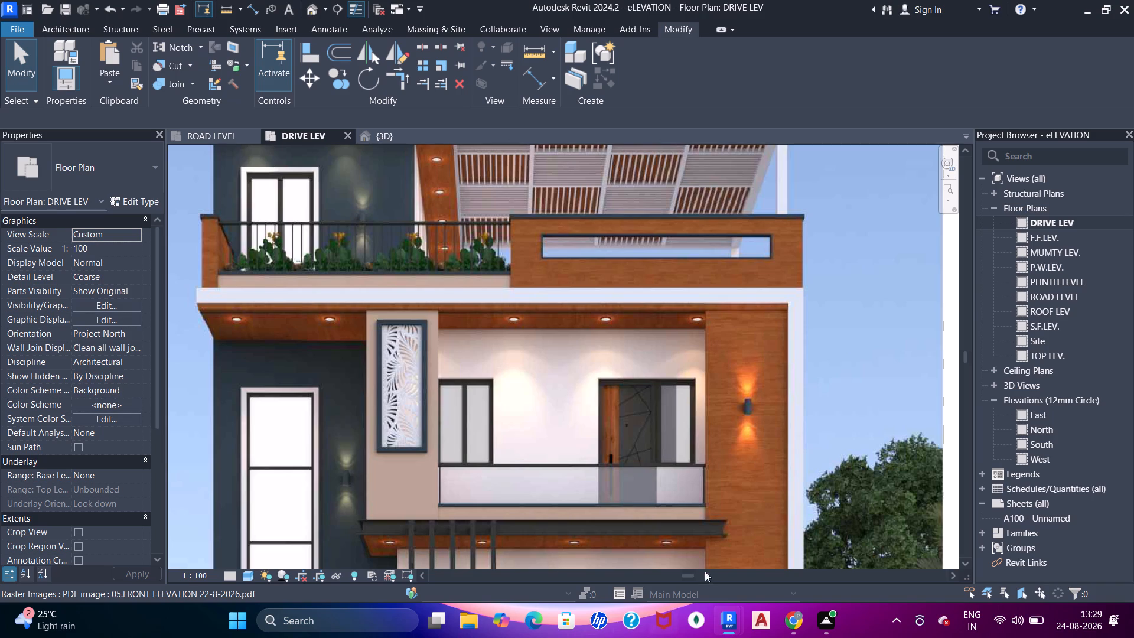
middle_click_drag(458, 348, 337, 322)
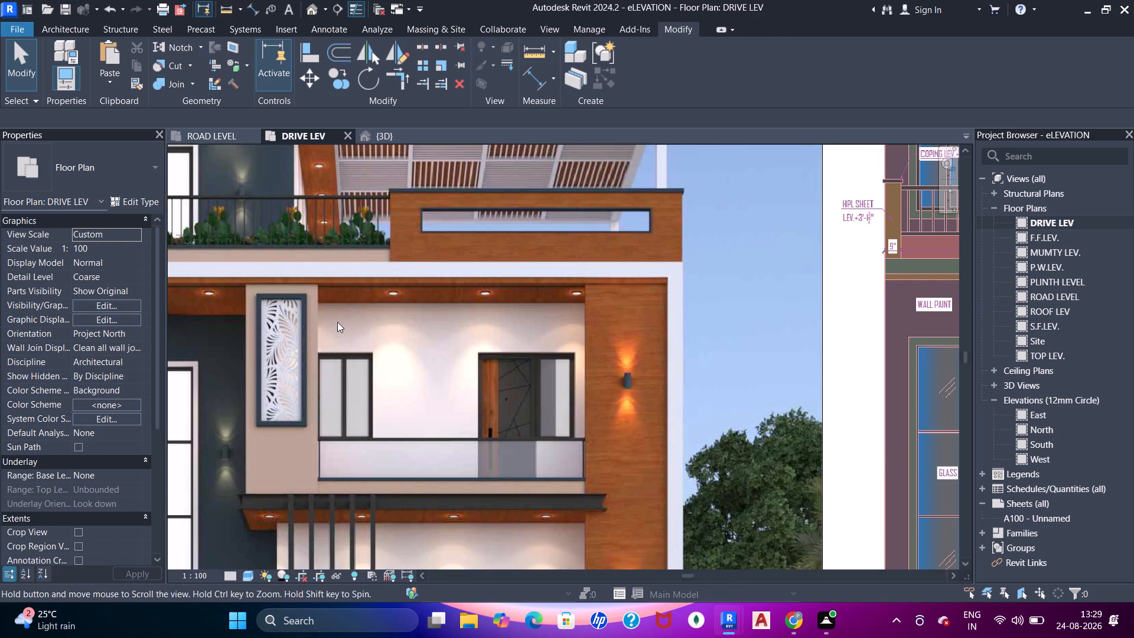
scroll(331, 311, "down", 2)
middle_click_drag(391, 302, 228, 297)
Examine the CNC jali panel's size, coping and surrounding offsets on the dimensioned front elevation.
middle_click_drag(621, 335, 439, 343)
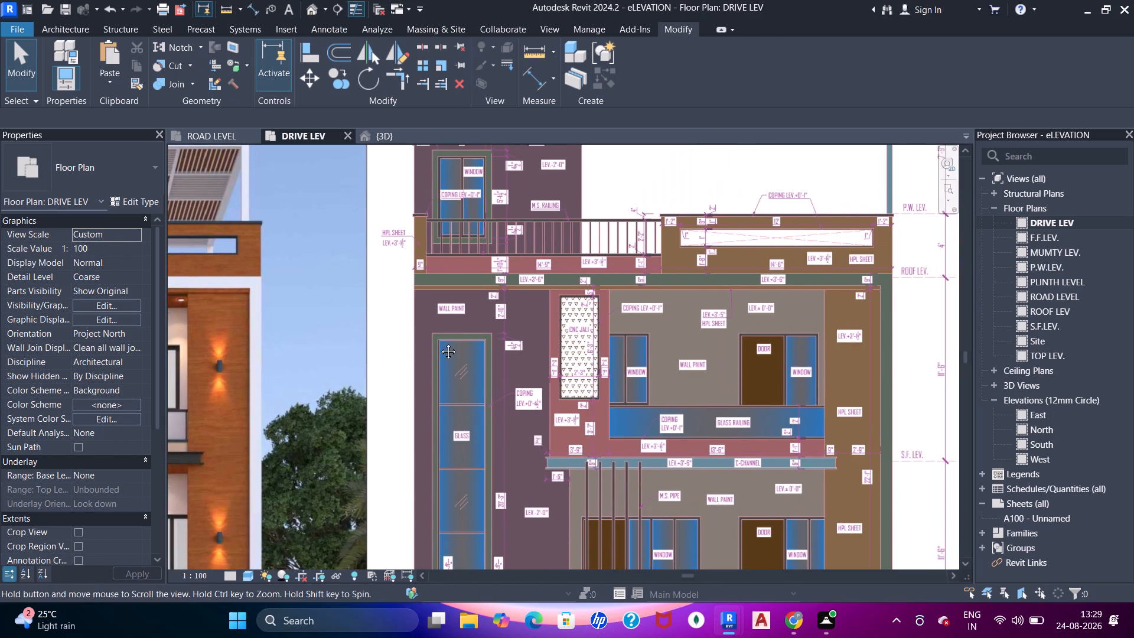
middle_click_drag(439, 343, 439, 343)
middle_click_drag(494, 343, 602, 329)
scroll(663, 329, "up", 2)
middle_click_drag(689, 328, 449, 320)
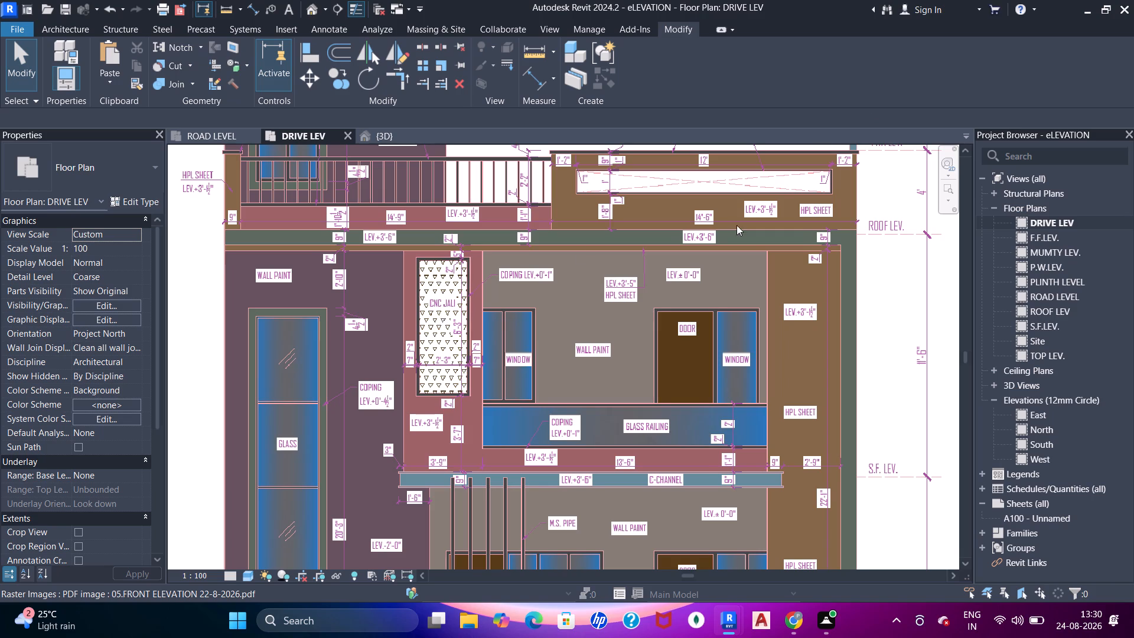
middle_click_drag(421, 293, 434, 252)
scroll(491, 288, "up", 4)
middle_click_drag(419, 319, 432, 375)
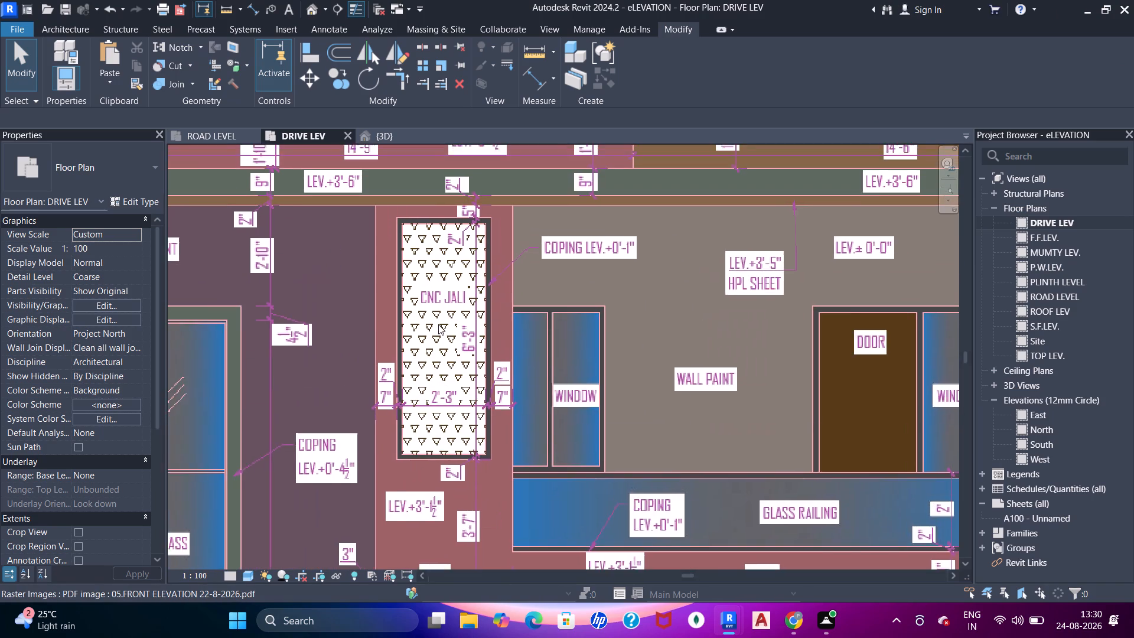
scroll(438, 324, "up", 1)
middle_click_drag(383, 318, 389, 336)
middle_click_drag(389, 336, 388, 318)
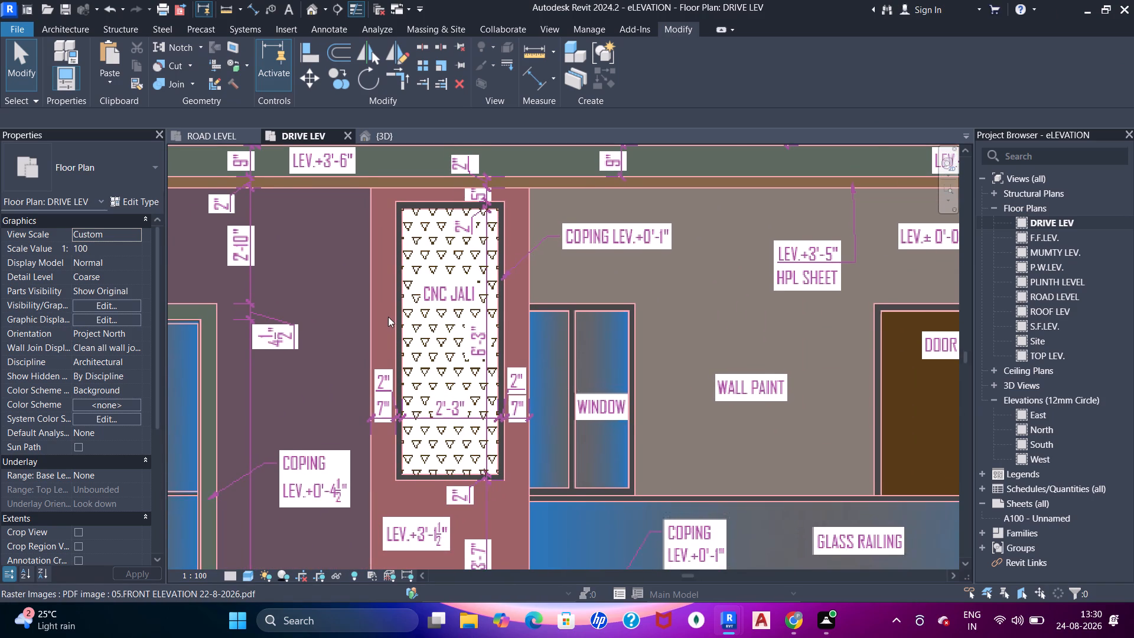
scroll(388, 317, "down", 1)
scroll(445, 311, "up", 1)
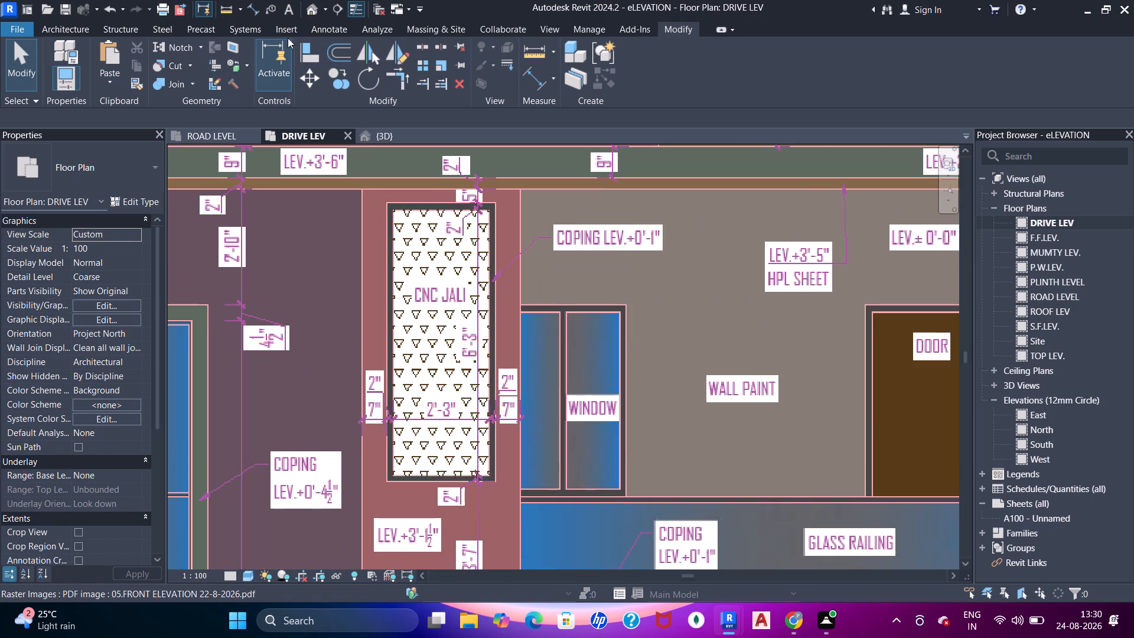
Start a new wall with the Curtain_Wall-Exterior_Glazing type and bring up the panel beside the upper balcony in 3D.
left_click(73, 32)
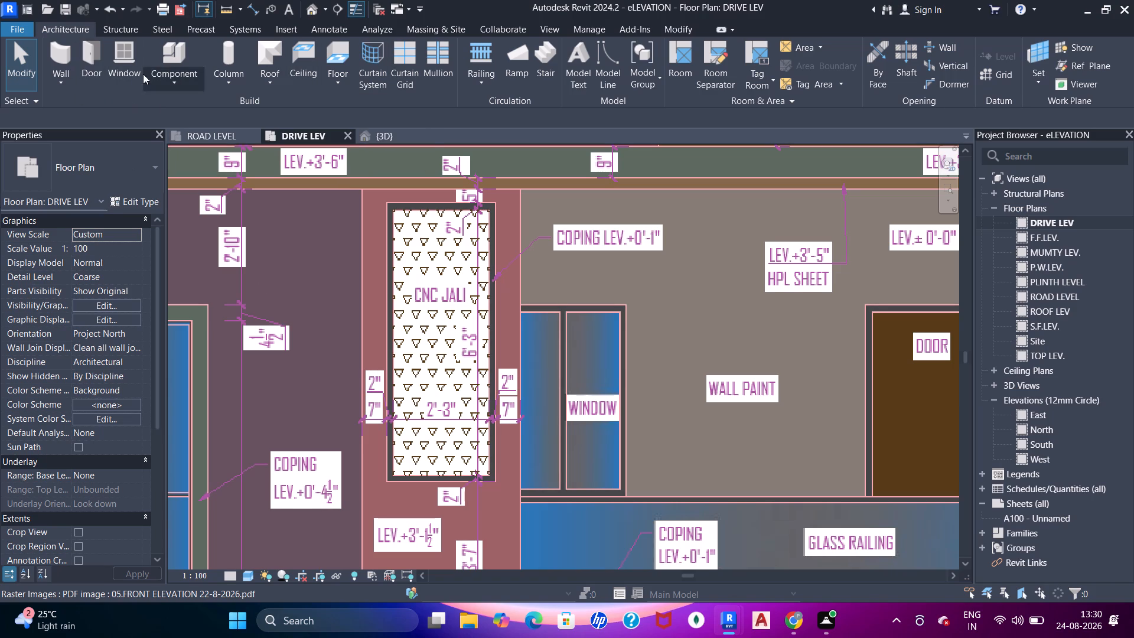
left_click(65, 60)
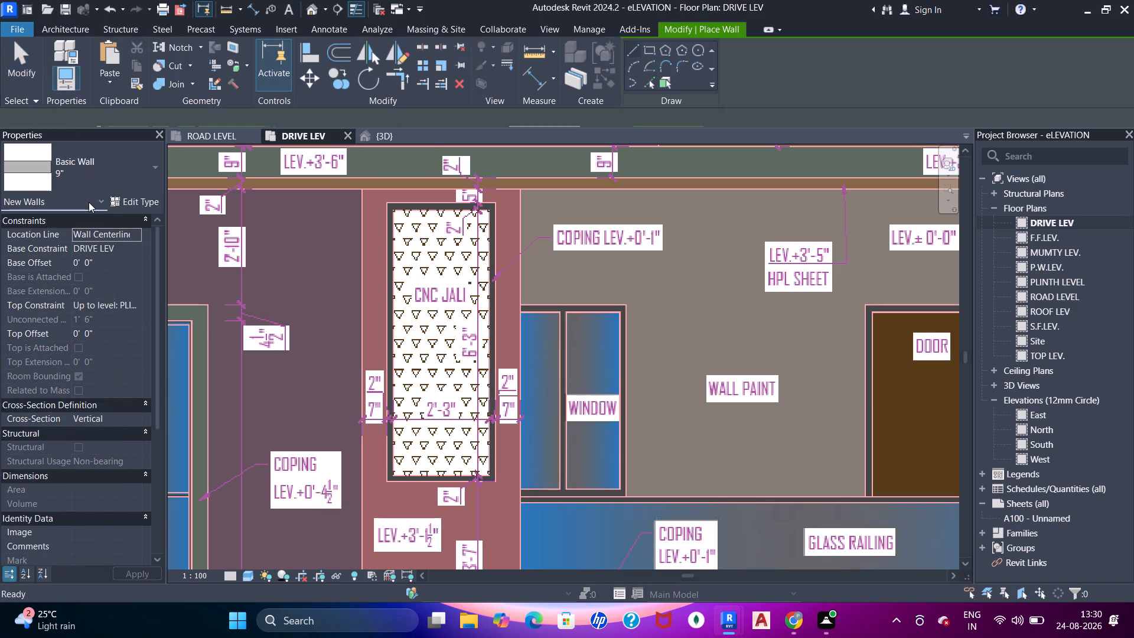
left_click(94, 186)
scroll(65, 311, "down", 5)
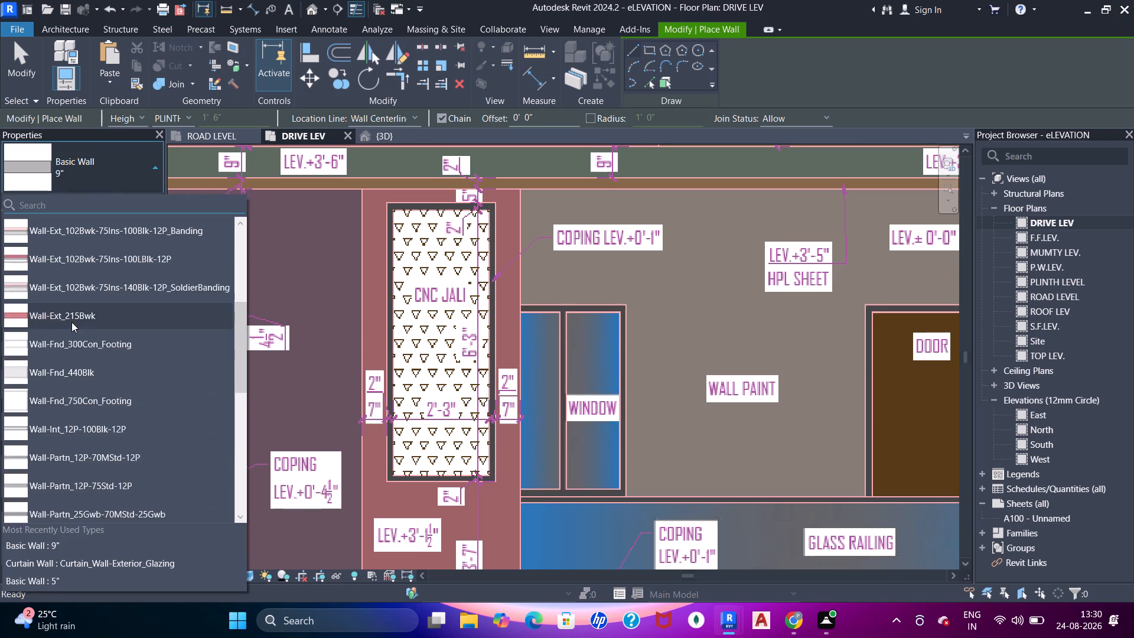
scroll(71, 324, "down", 6)
left_click(90, 377)
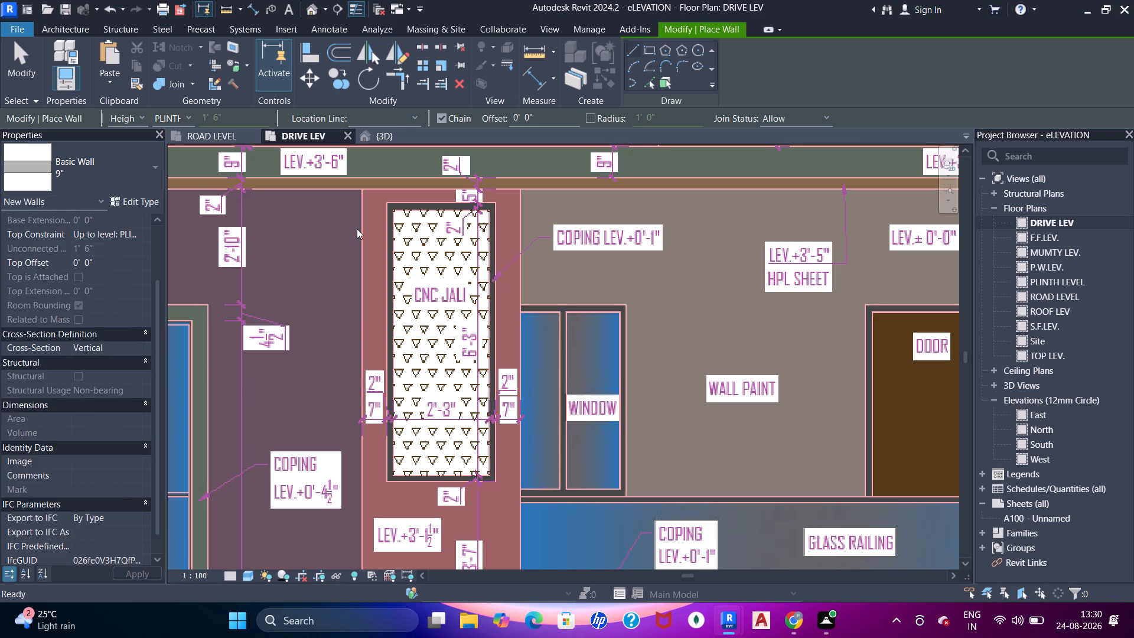
left_click(389, 135)
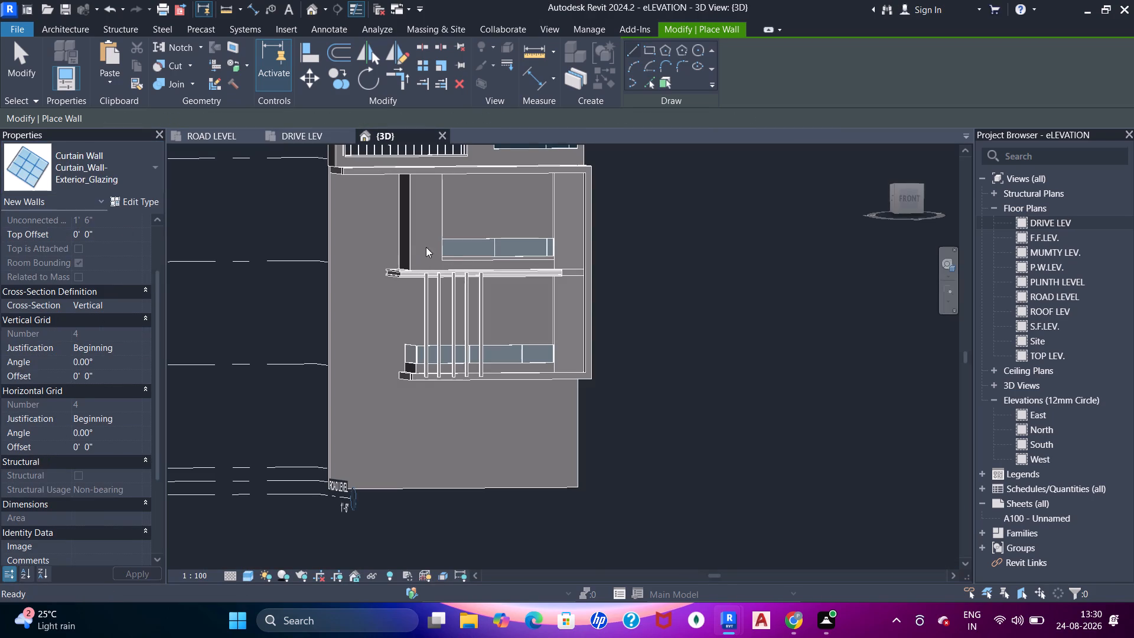
middle_click_drag(426, 248, 398, 258, "shift")
middle_click_drag(439, 236, 415, 265, "shift")
scroll(387, 188, "up", 6)
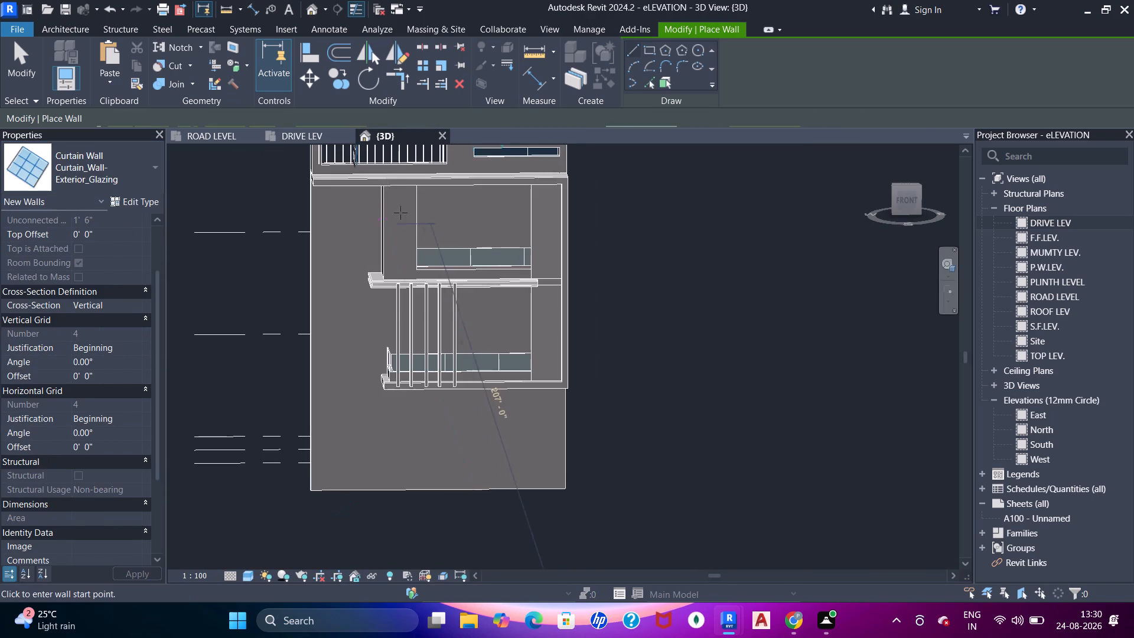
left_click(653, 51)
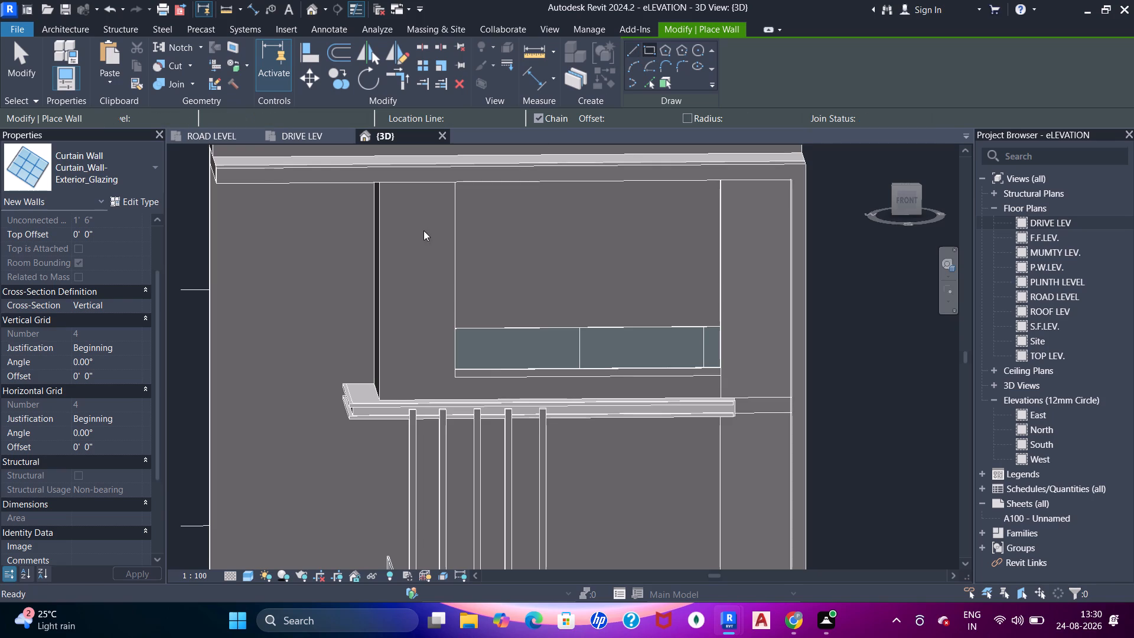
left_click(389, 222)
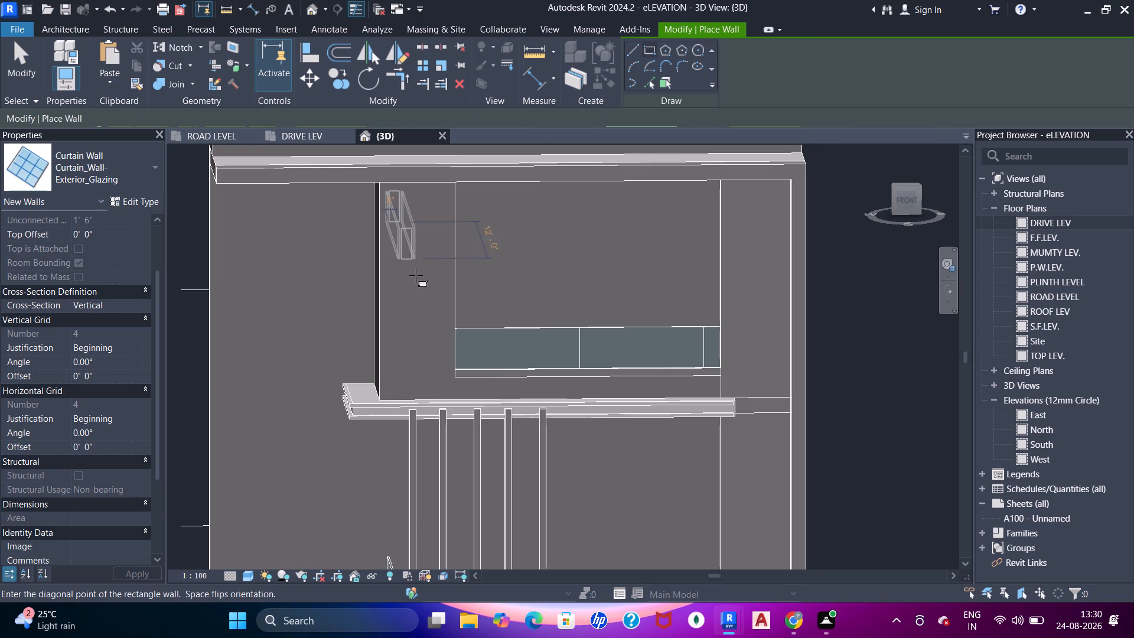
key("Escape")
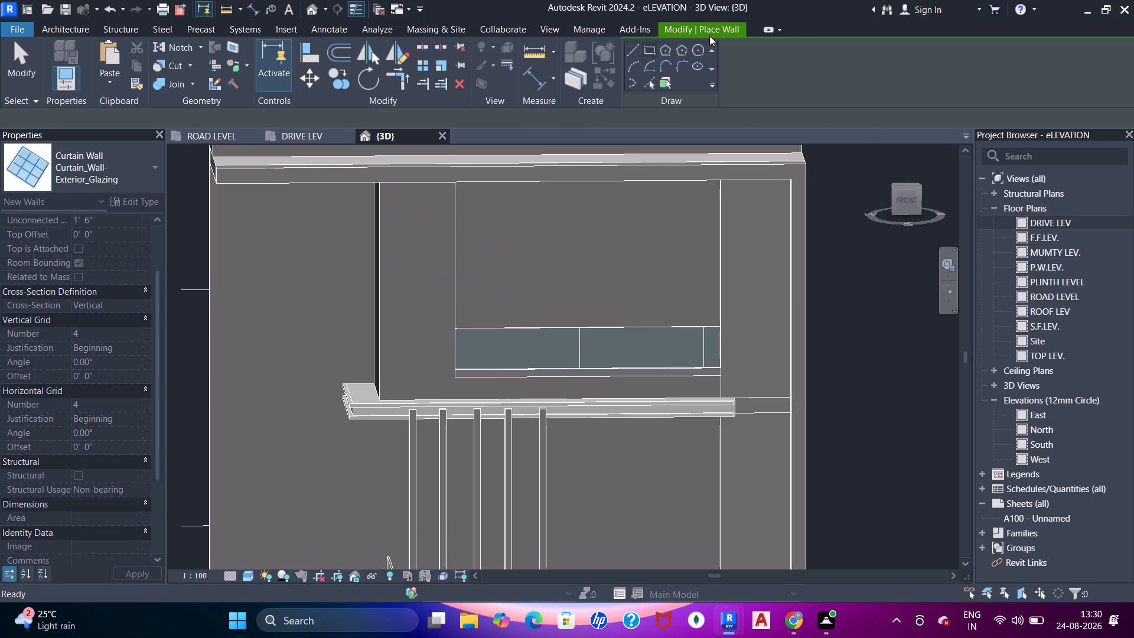
Set the work plane to the front wall face beside the upper balcony.
left_click(58, 32)
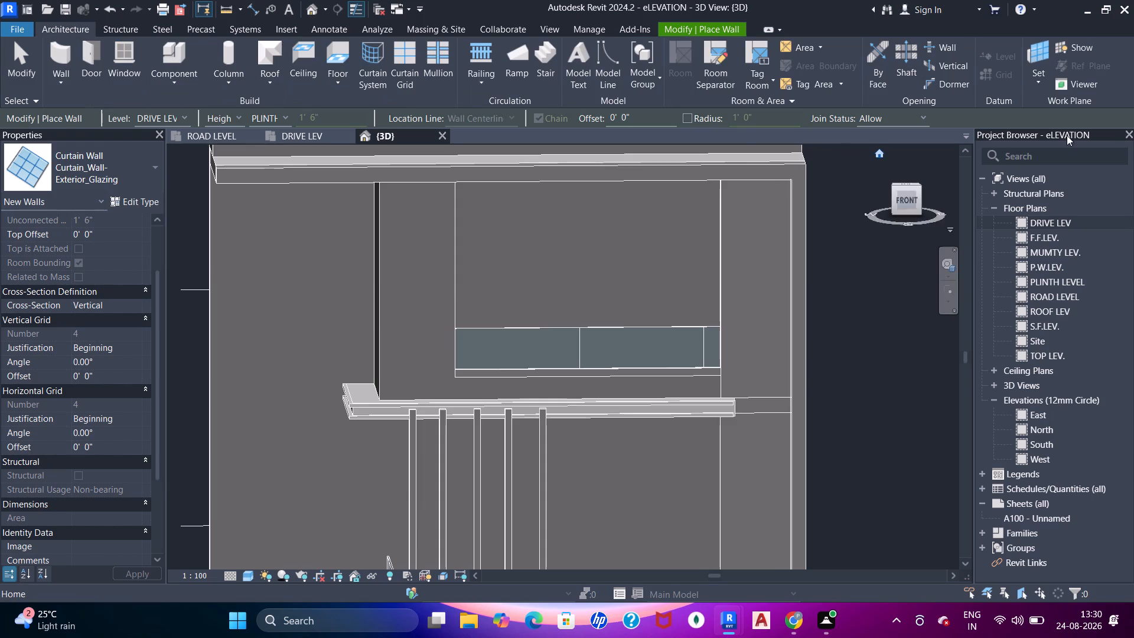
left_click(1042, 82)
left_click(1048, 131)
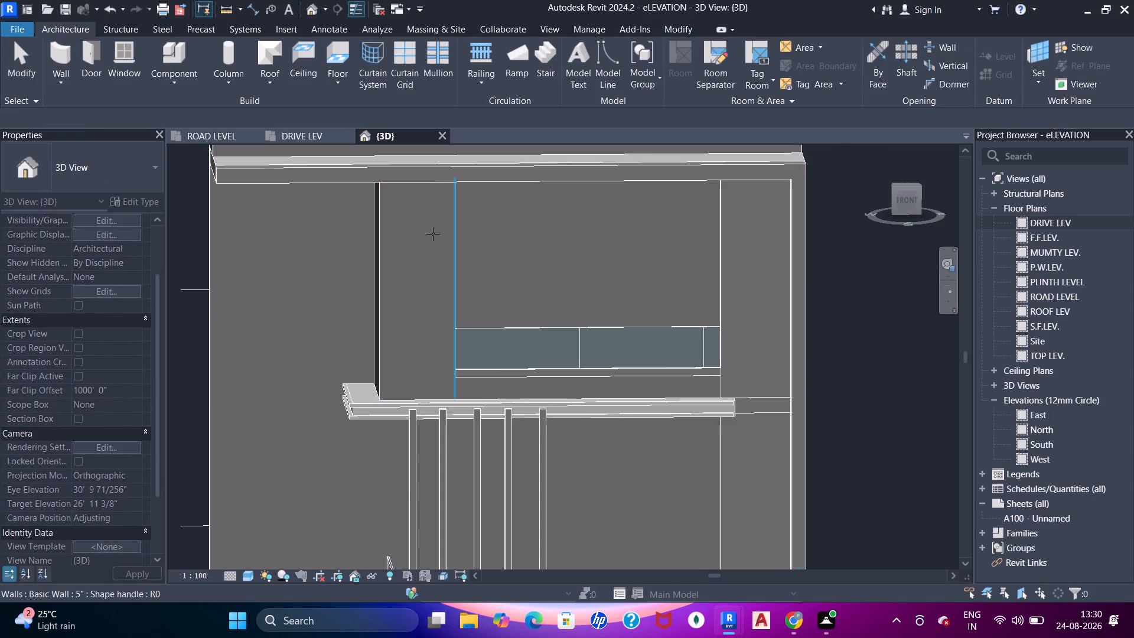
left_click(426, 235)
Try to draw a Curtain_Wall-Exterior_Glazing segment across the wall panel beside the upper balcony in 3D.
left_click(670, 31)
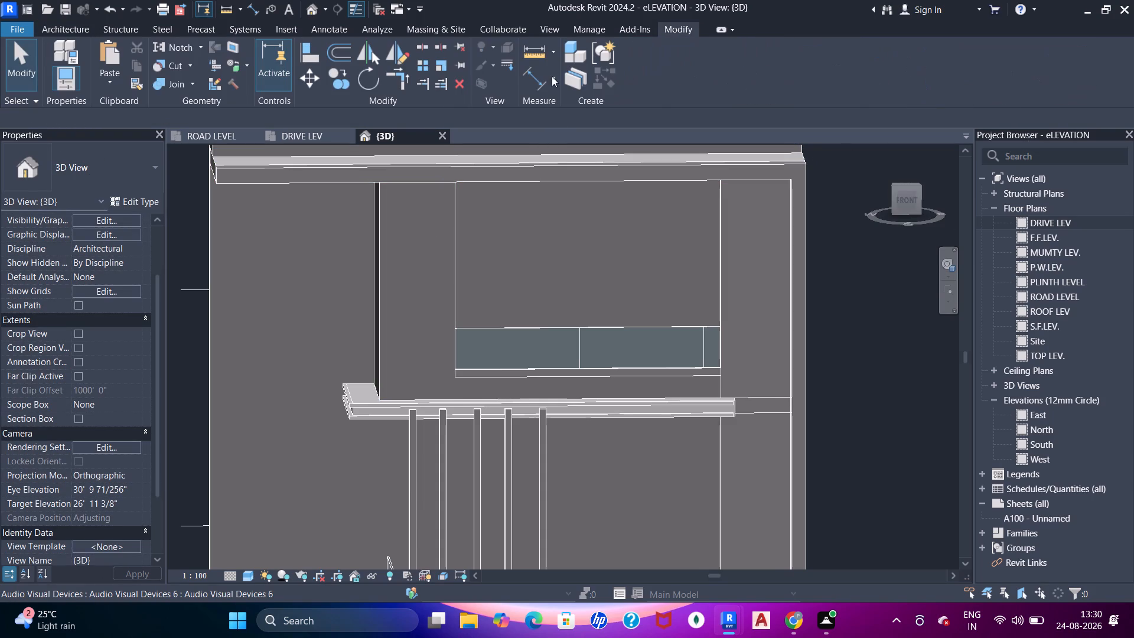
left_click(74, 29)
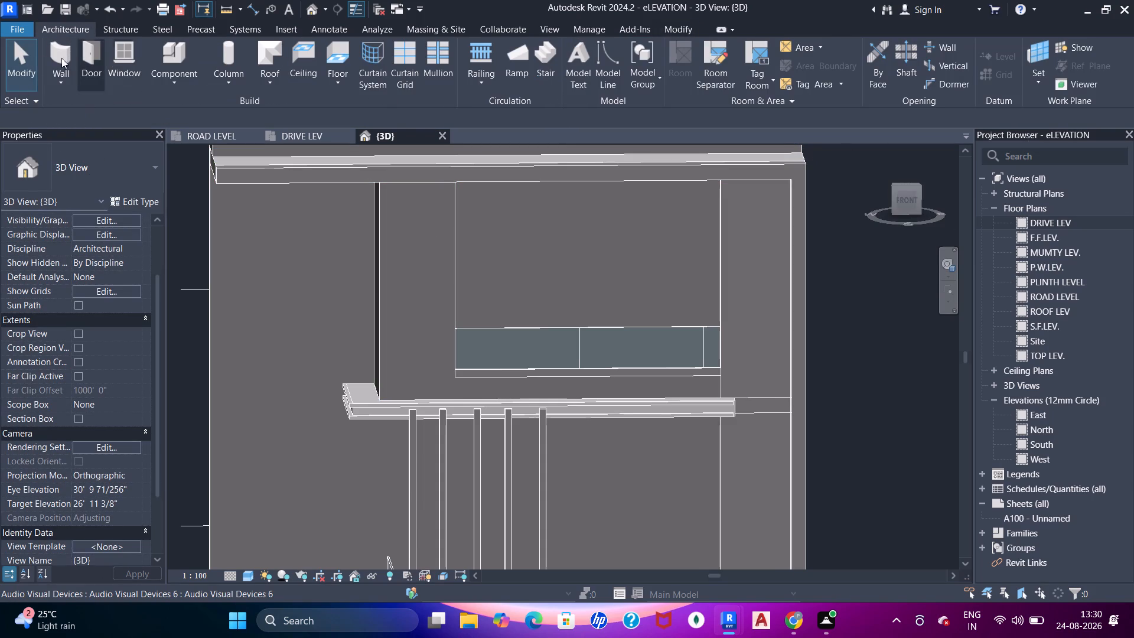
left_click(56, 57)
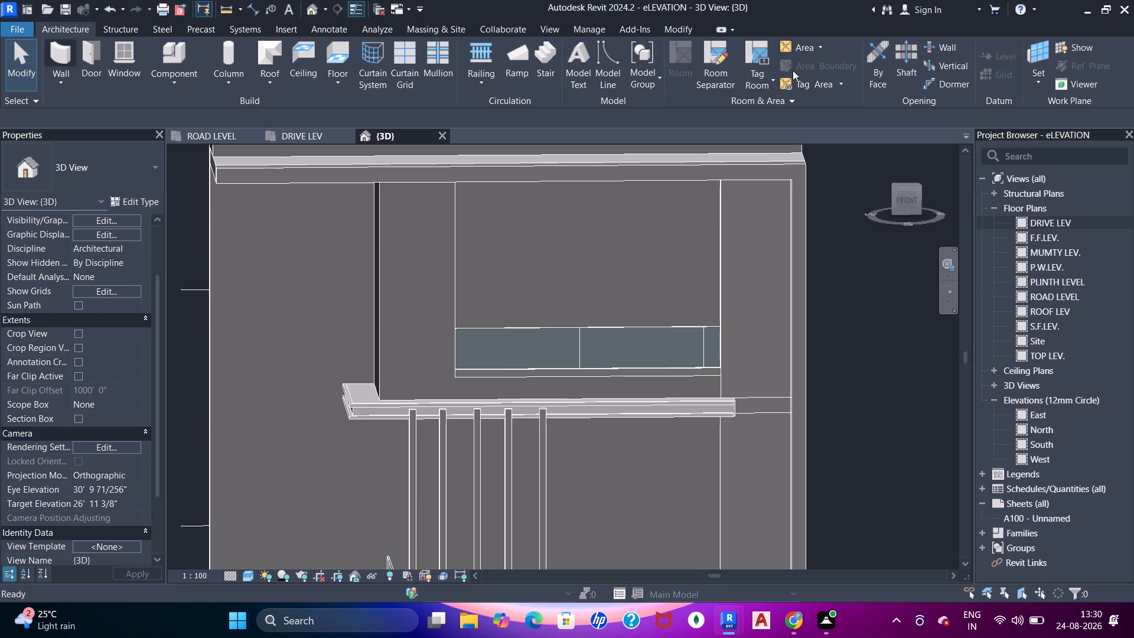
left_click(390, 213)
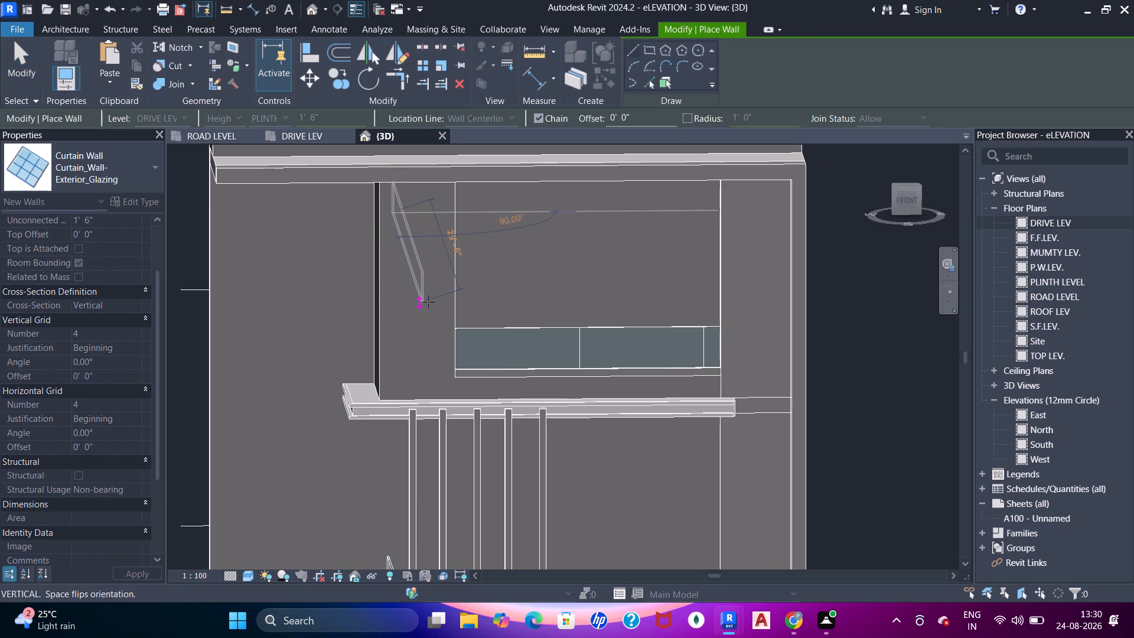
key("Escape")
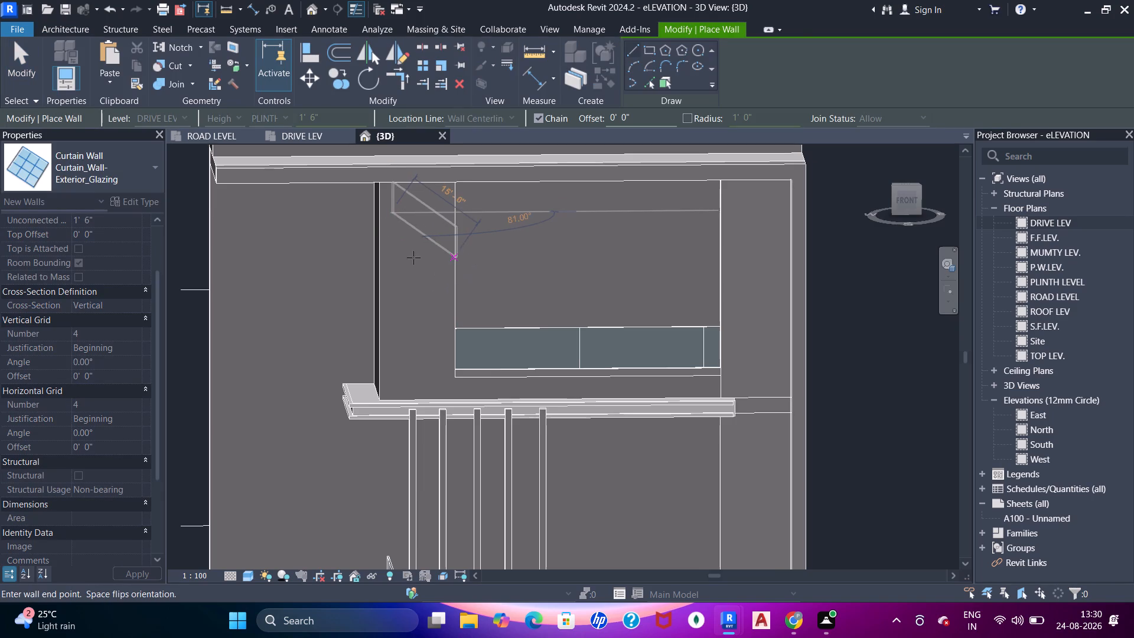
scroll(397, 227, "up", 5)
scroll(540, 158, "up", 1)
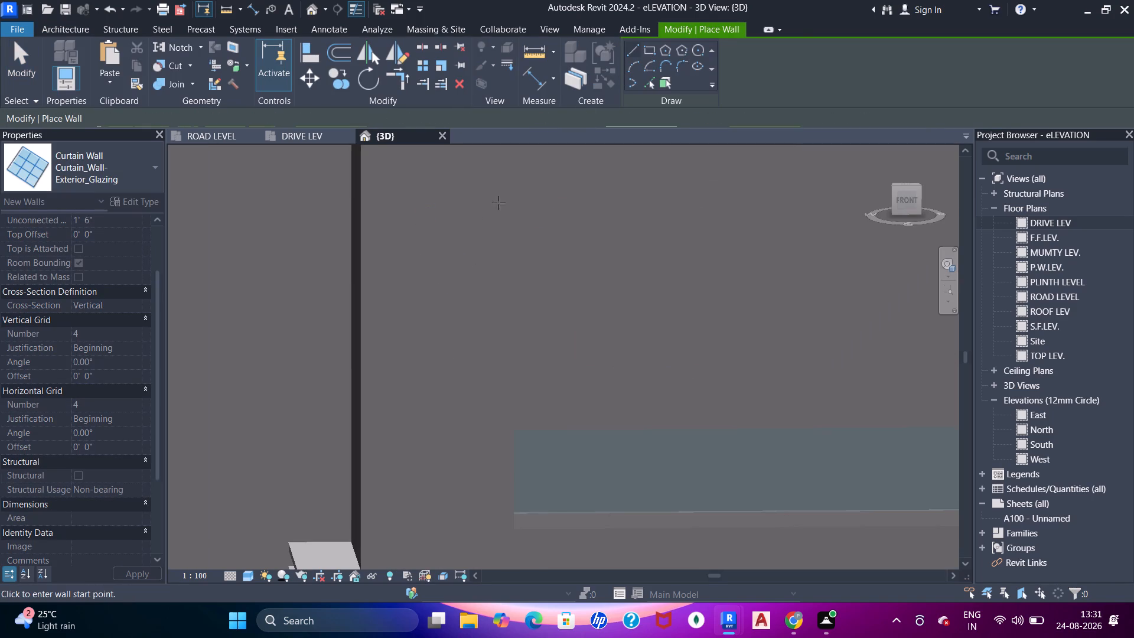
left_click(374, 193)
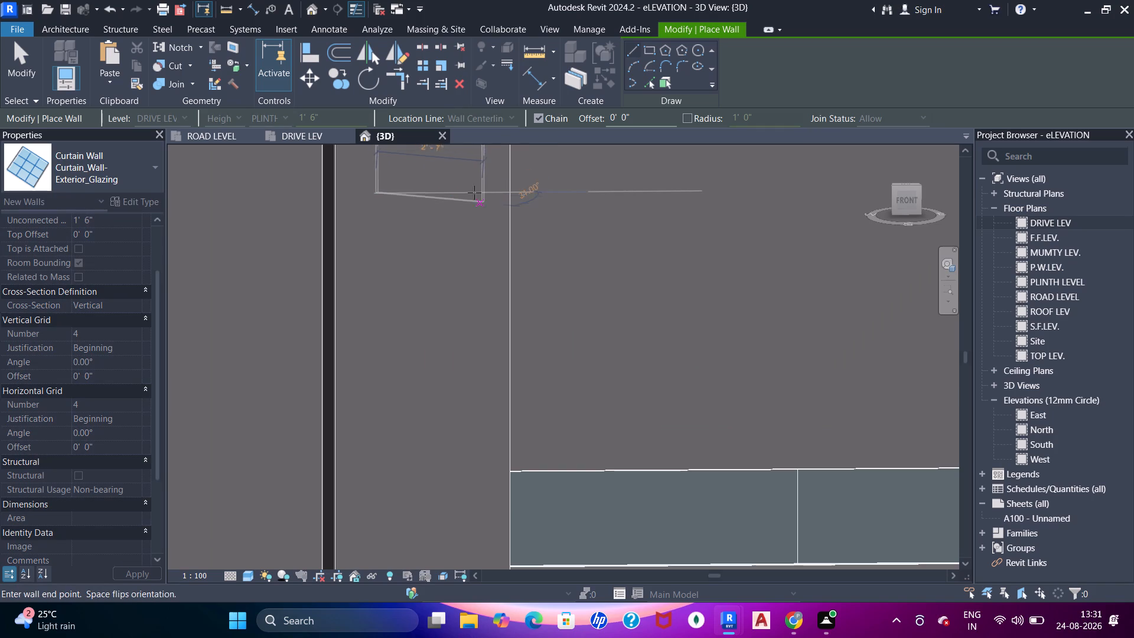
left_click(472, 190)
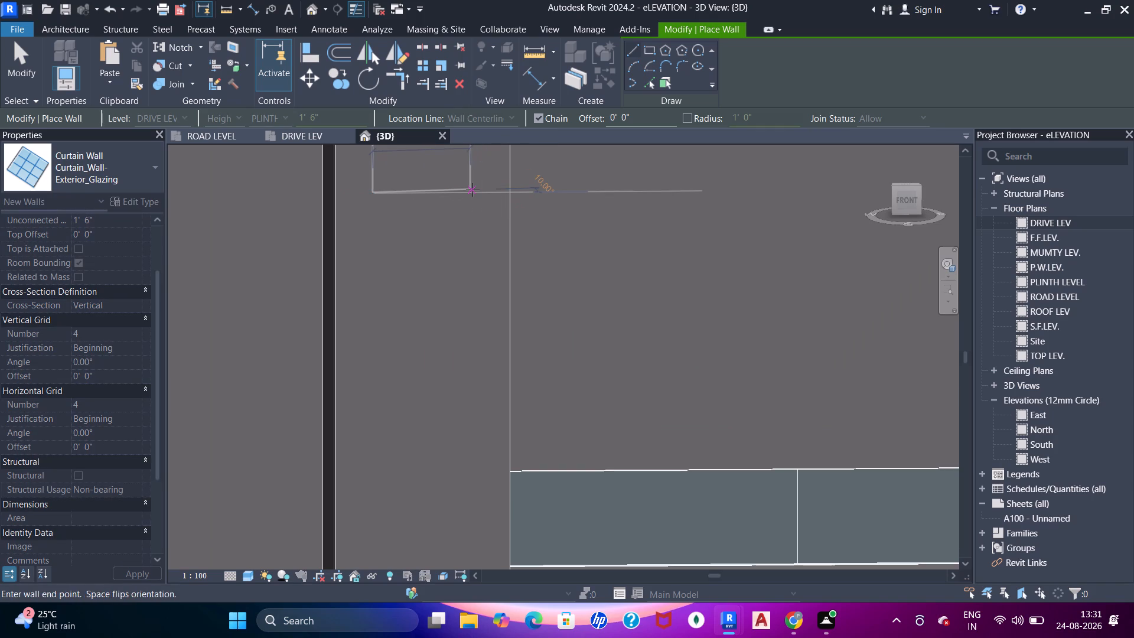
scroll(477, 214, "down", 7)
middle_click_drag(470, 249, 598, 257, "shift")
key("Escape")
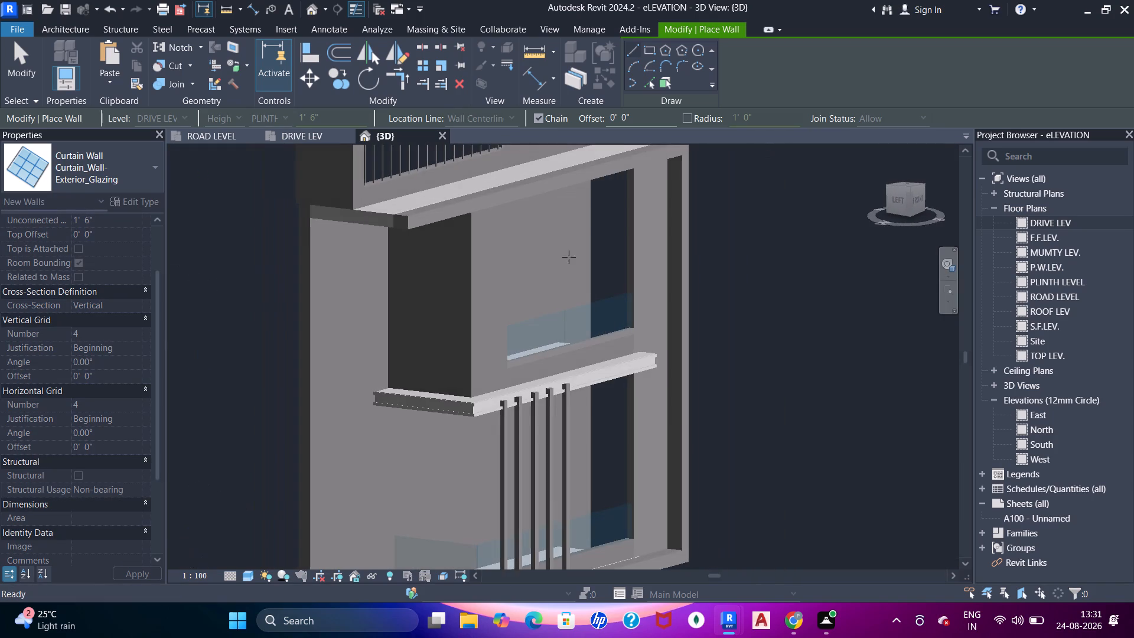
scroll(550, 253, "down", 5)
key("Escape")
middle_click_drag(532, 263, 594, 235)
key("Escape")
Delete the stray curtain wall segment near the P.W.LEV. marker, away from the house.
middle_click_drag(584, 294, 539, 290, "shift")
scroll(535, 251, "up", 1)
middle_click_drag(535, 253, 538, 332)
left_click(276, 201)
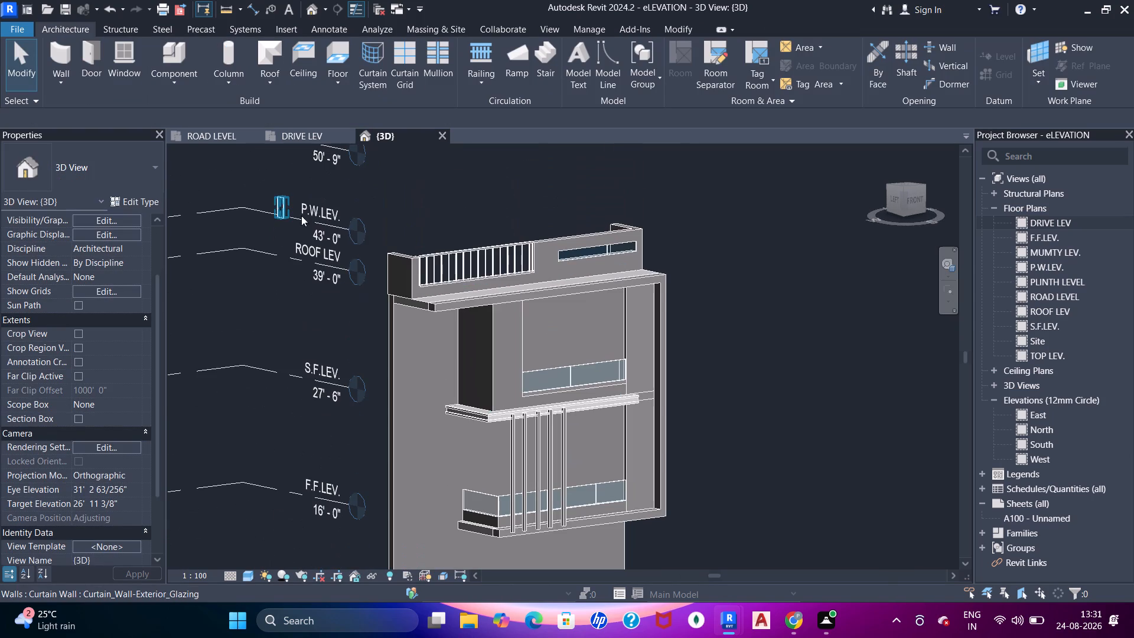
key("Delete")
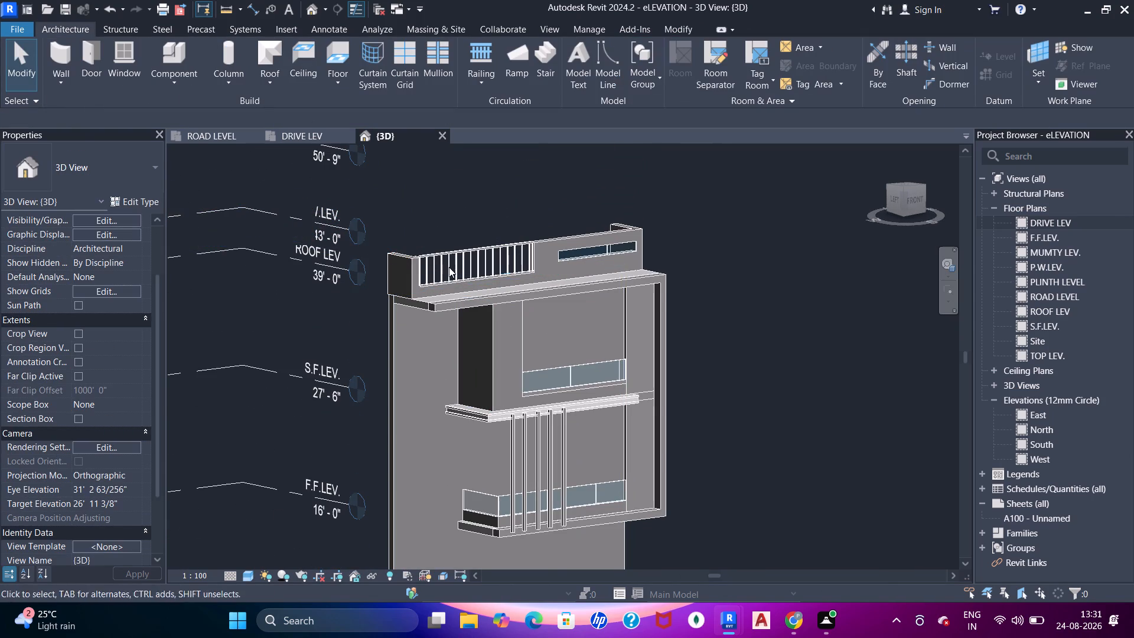
Draw a Curtain_Wall-Exterior_Glazing segment about 2'-1" long across the wall panel beside the upper balcony in 3D.
middle_click_drag(501, 317, 491, 246)
scroll(514, 280, "up", 2)
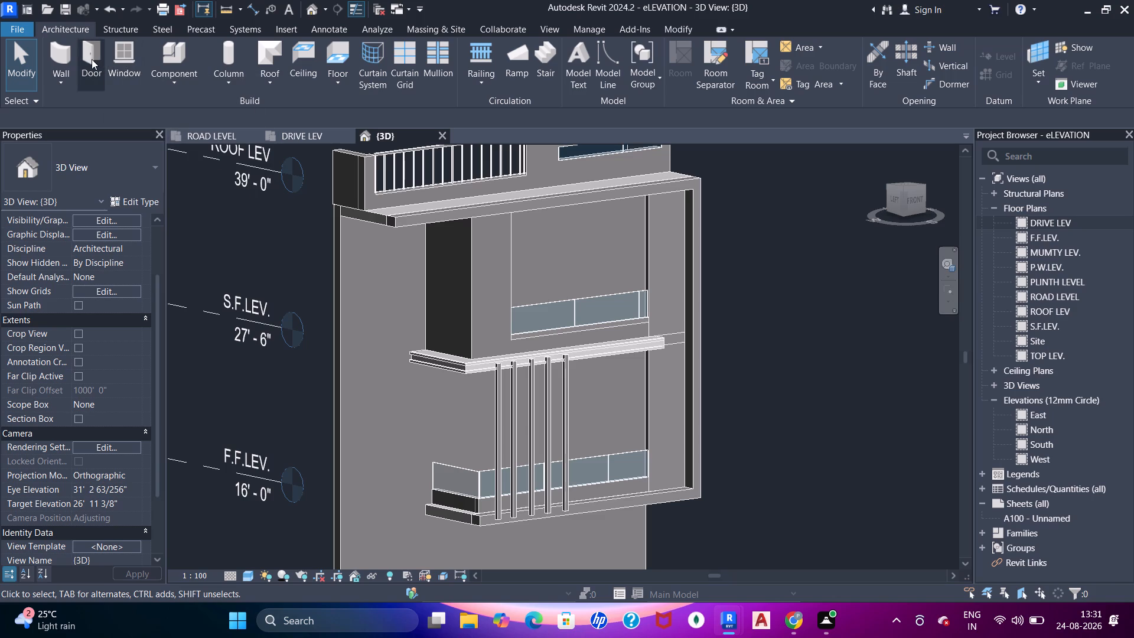
left_click(64, 65)
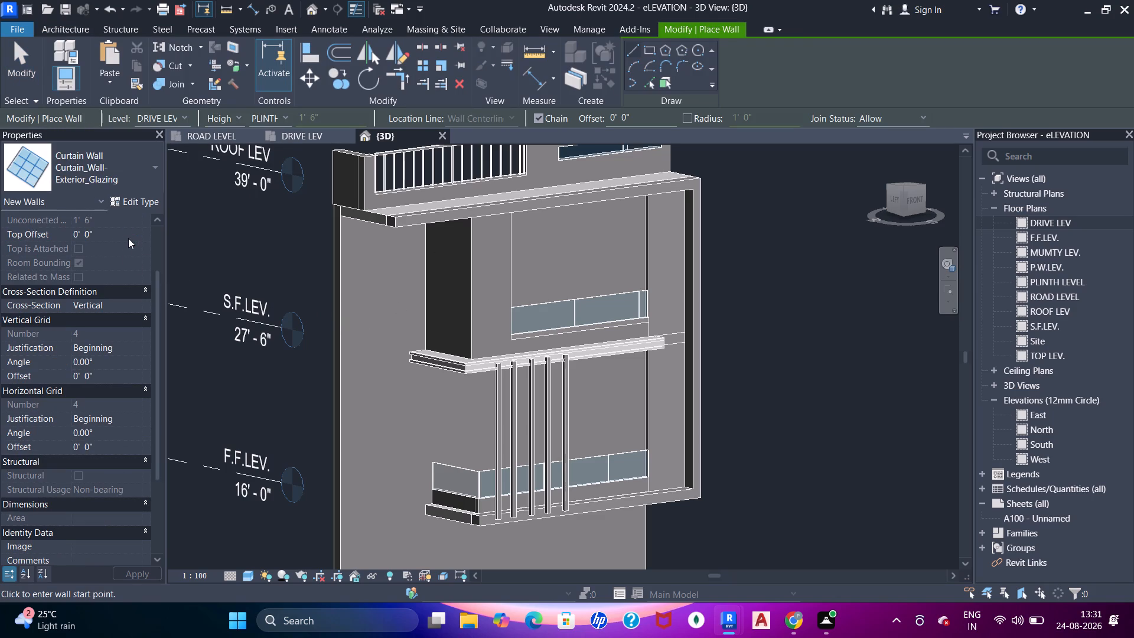
scroll(476, 249, "up", 5)
left_click(475, 250)
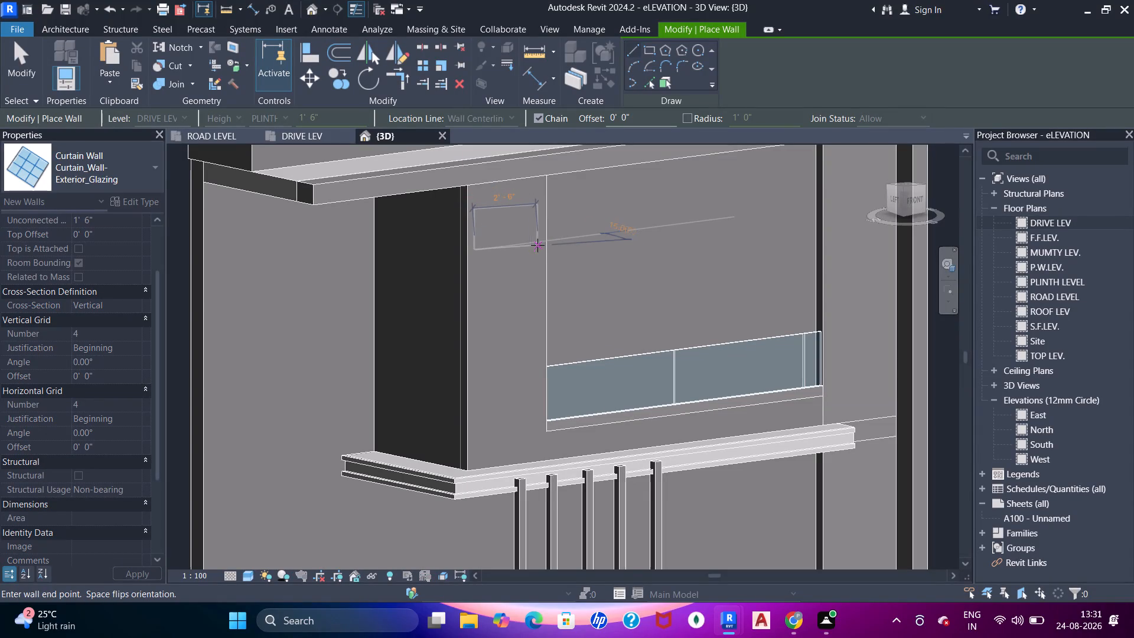
left_click(542, 242)
scroll(500, 272, "down", 5)
middle_click_drag(483, 256, 497, 279)
key("Escape")
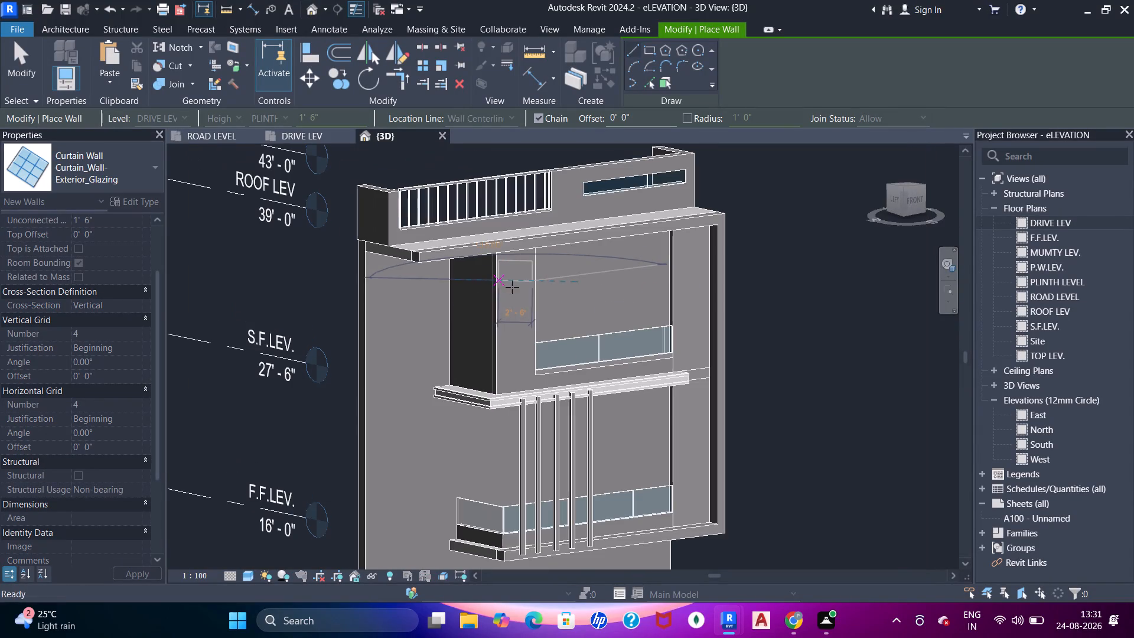
scroll(439, 263, "down", 5)
key("Escape")
key("Escape")
middle_click_drag(460, 275, 483, 372)
key("Escape")
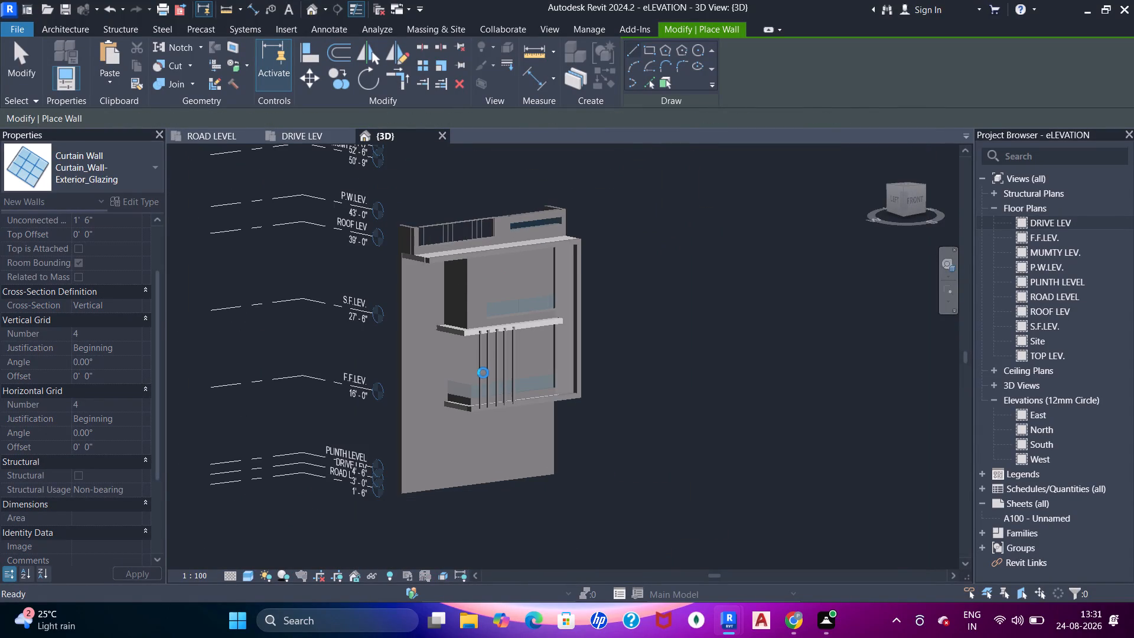
Align the new curtain wall segment beside the house with the front face of the panel beside the upper balcony.
middle_click_drag(474, 337, 493, 398)
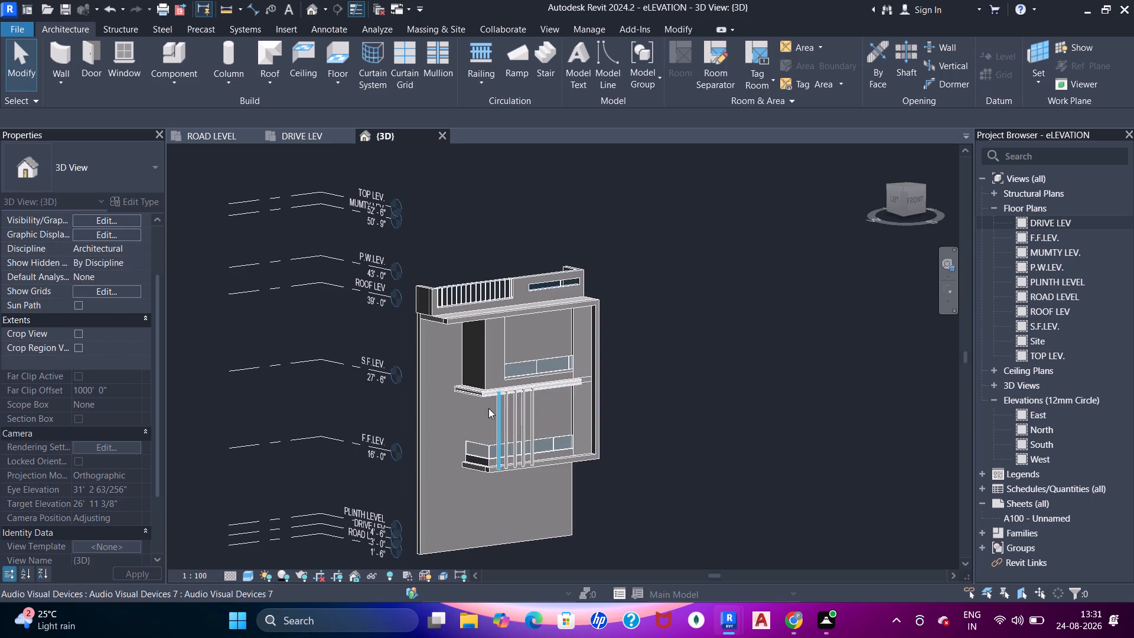
middle_click_drag(488, 412, 367, 380, "shift")
middle_click_drag(402, 402, 427, 411, "shift")
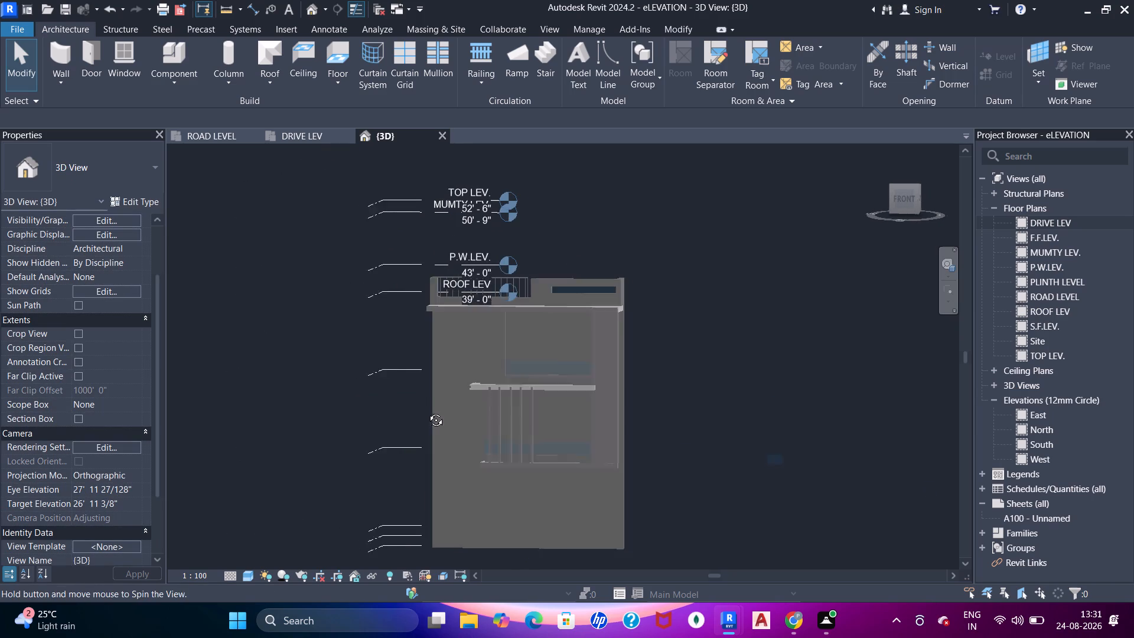
middle_click_drag(427, 411, 428, 411, "shift")
key("a")
key("a")
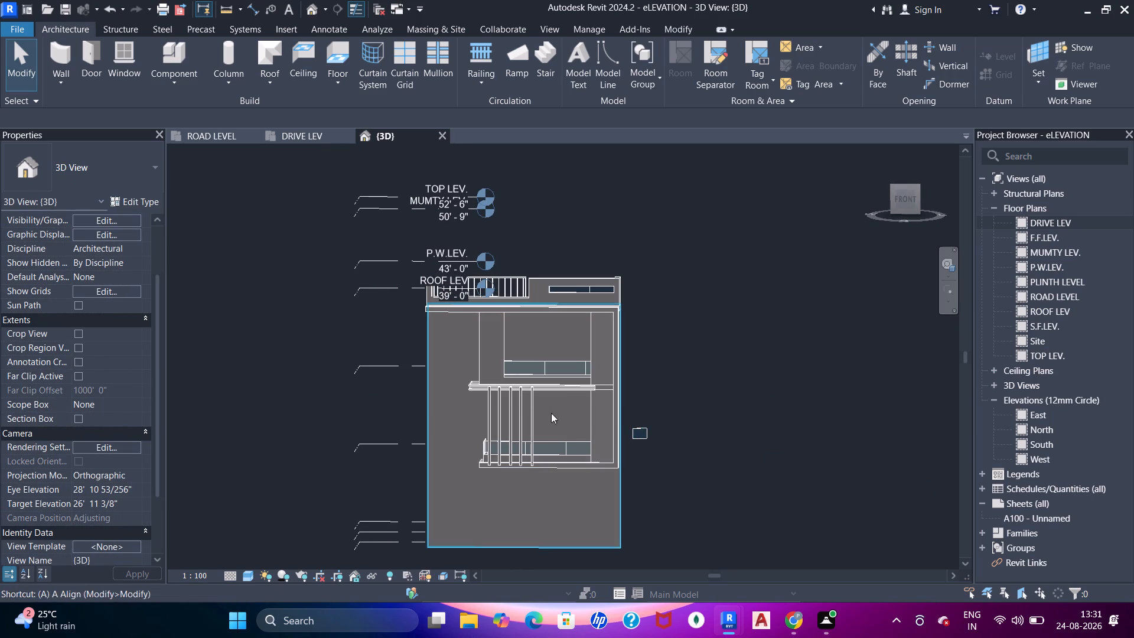
key("a")
key("a")
left_click(497, 347)
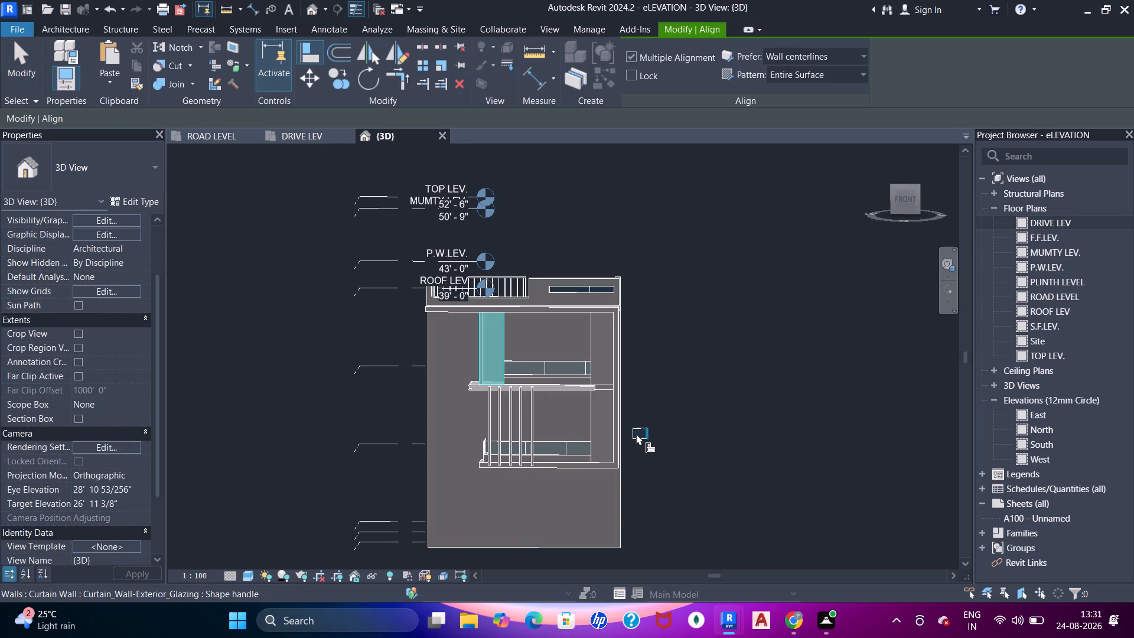
scroll(640, 434, "up", 9)
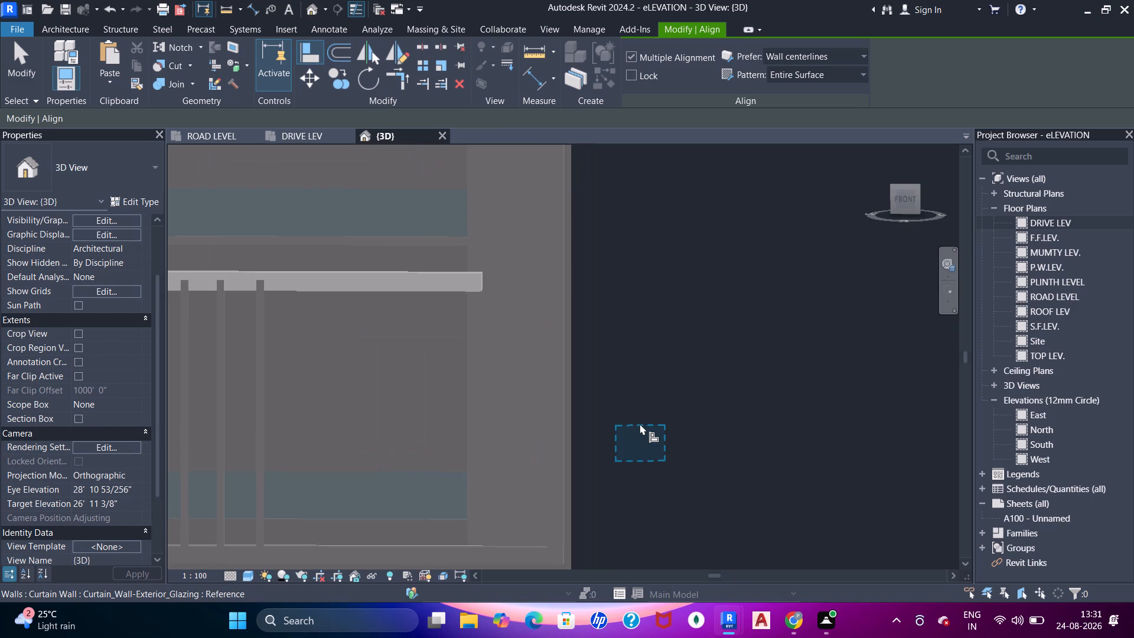
left_click(640, 424)
scroll(651, 424, "down", 7)
middle_click_drag(613, 442, 641, 460, "shift")
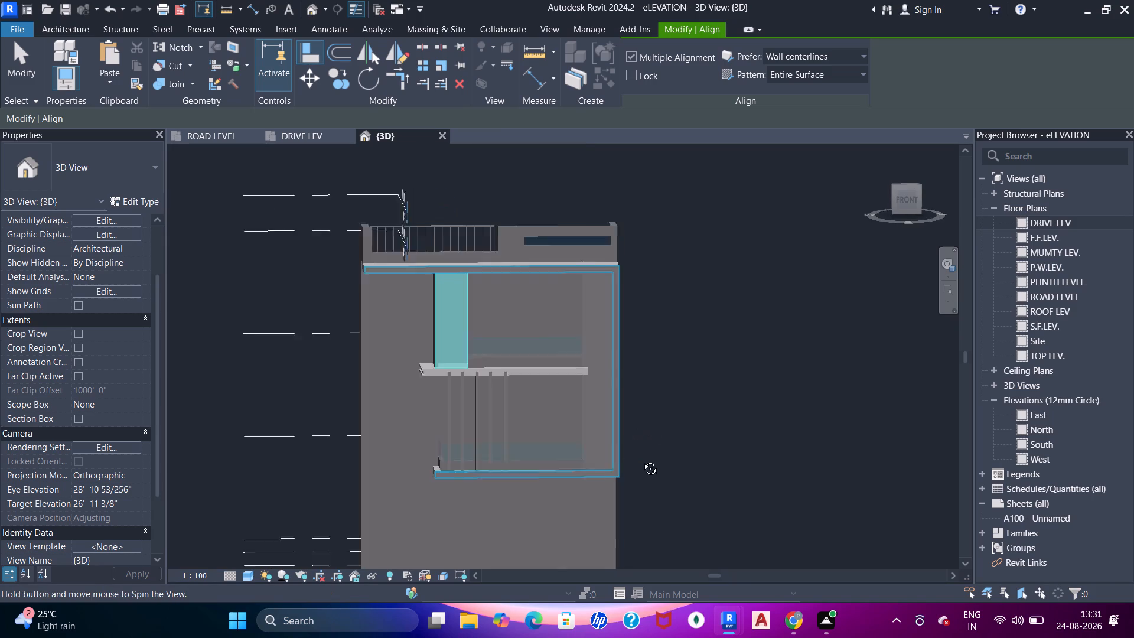
middle_click_drag(641, 460, 704, 455, "shift")
middle_click_drag(669, 469, 702, 318)
middle_click_drag(685, 290, 715, 392)
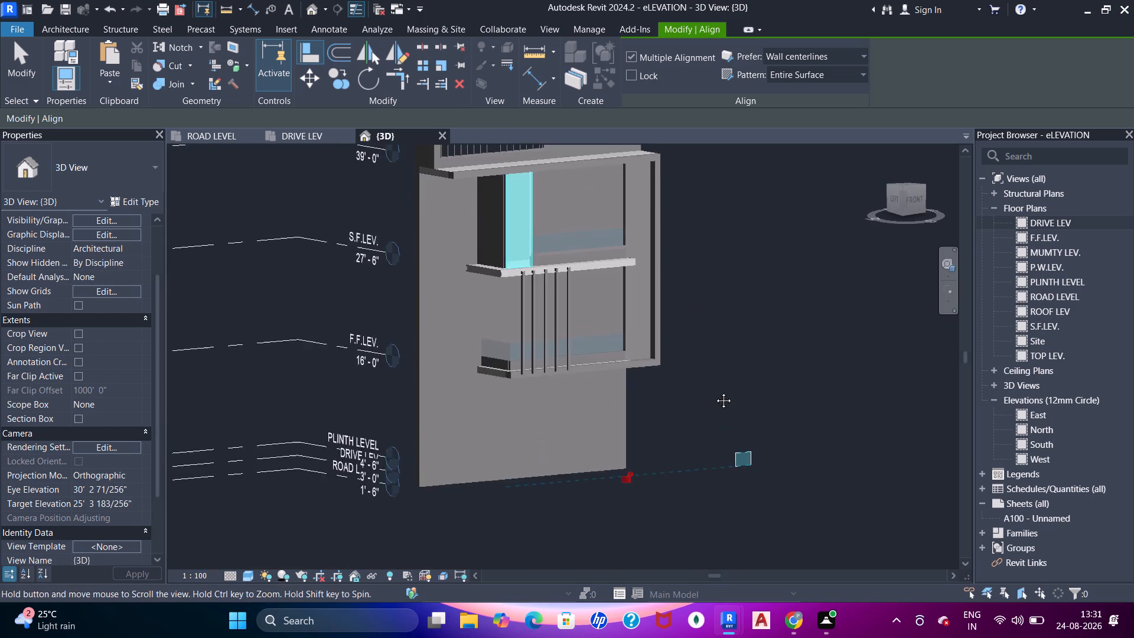
middle_click_drag(715, 392, 722, 427)
key("Escape")
key("Escape")
key("Escape")
key("Escape")
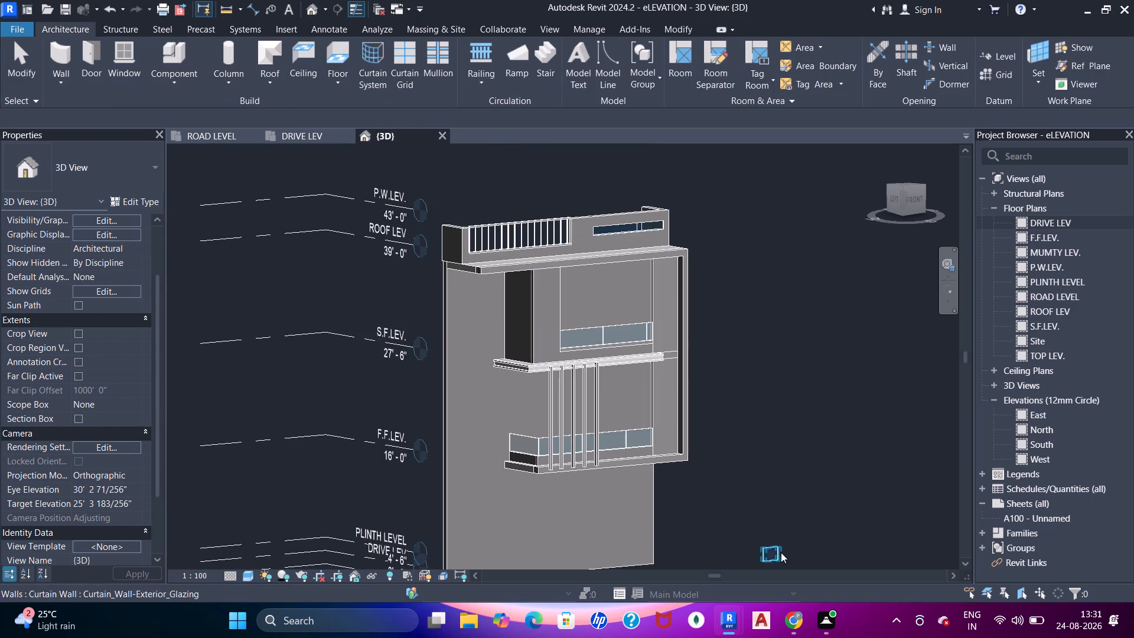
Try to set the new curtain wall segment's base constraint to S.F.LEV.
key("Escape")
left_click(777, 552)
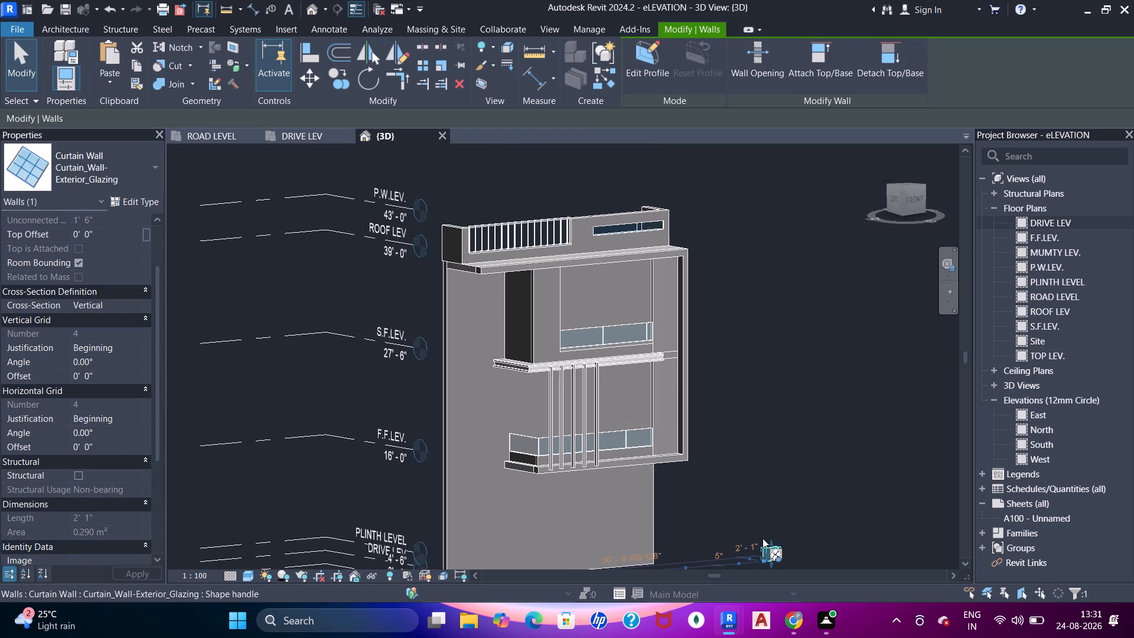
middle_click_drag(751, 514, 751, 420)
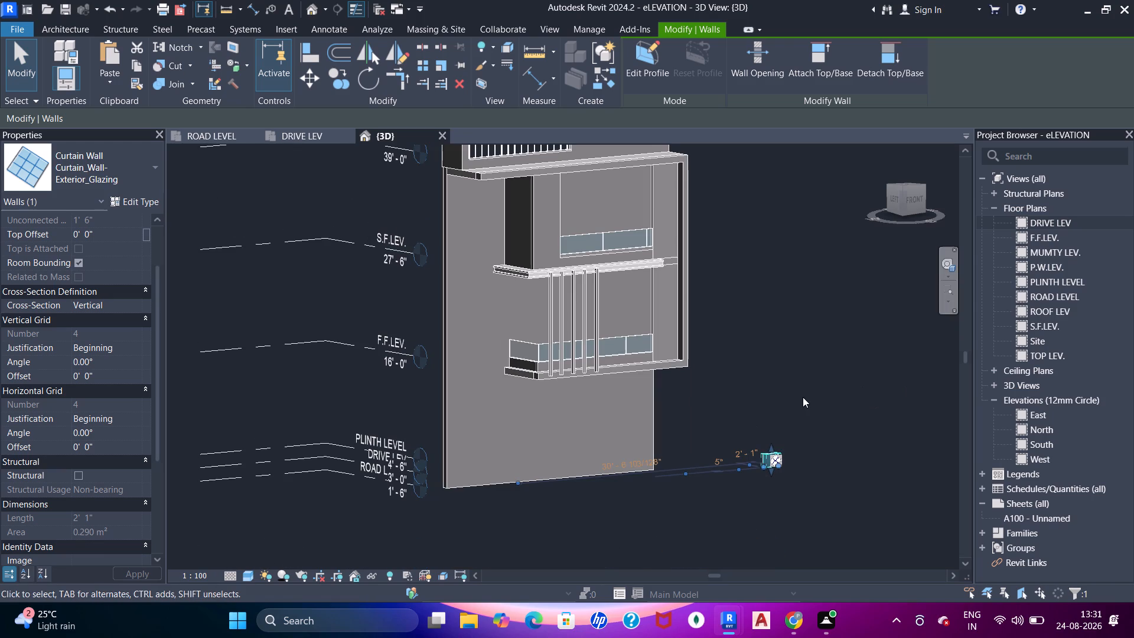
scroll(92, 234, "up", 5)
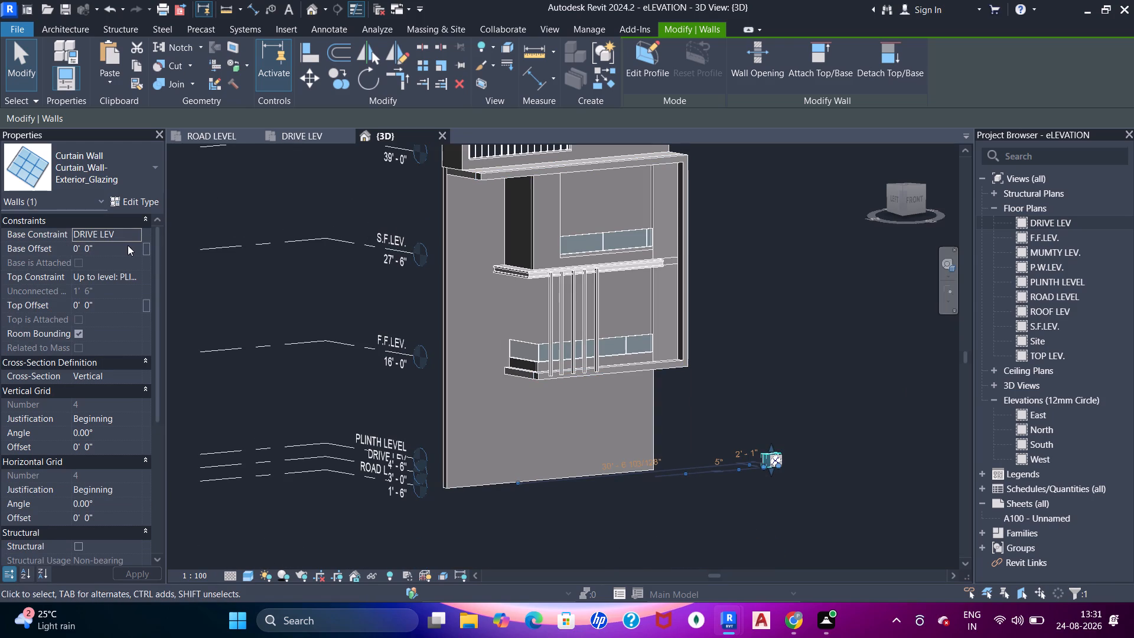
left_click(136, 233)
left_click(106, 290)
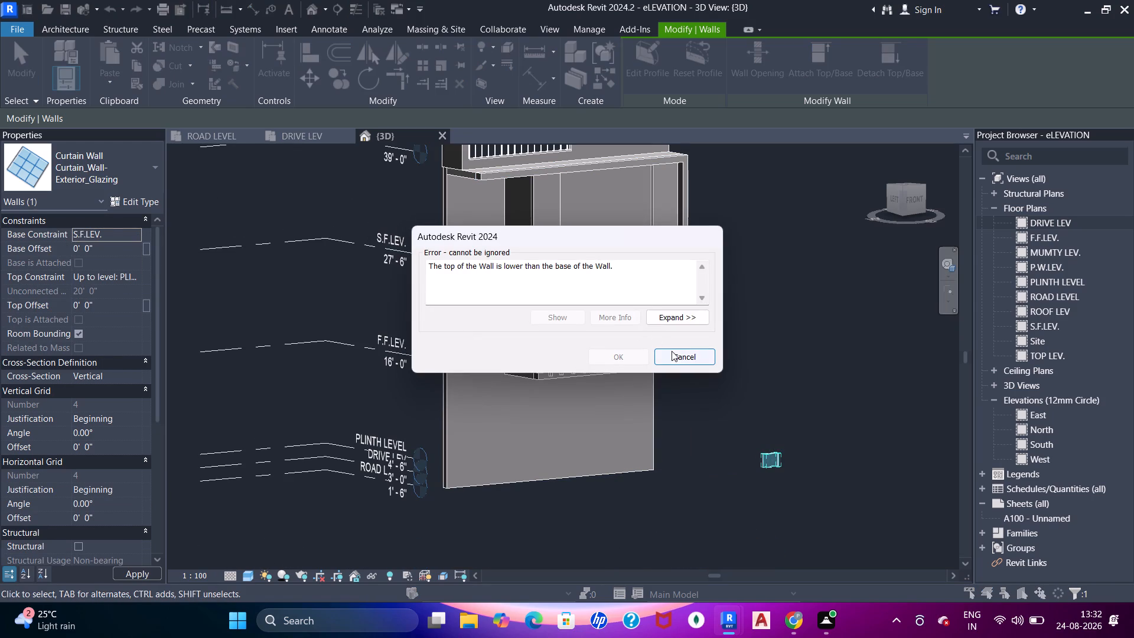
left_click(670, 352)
Set the curtain wall segment's base constraint to F.F.LEV. and its top constraint up to level S.F.LEV.
middle_click_drag(357, 301, 353, 375)
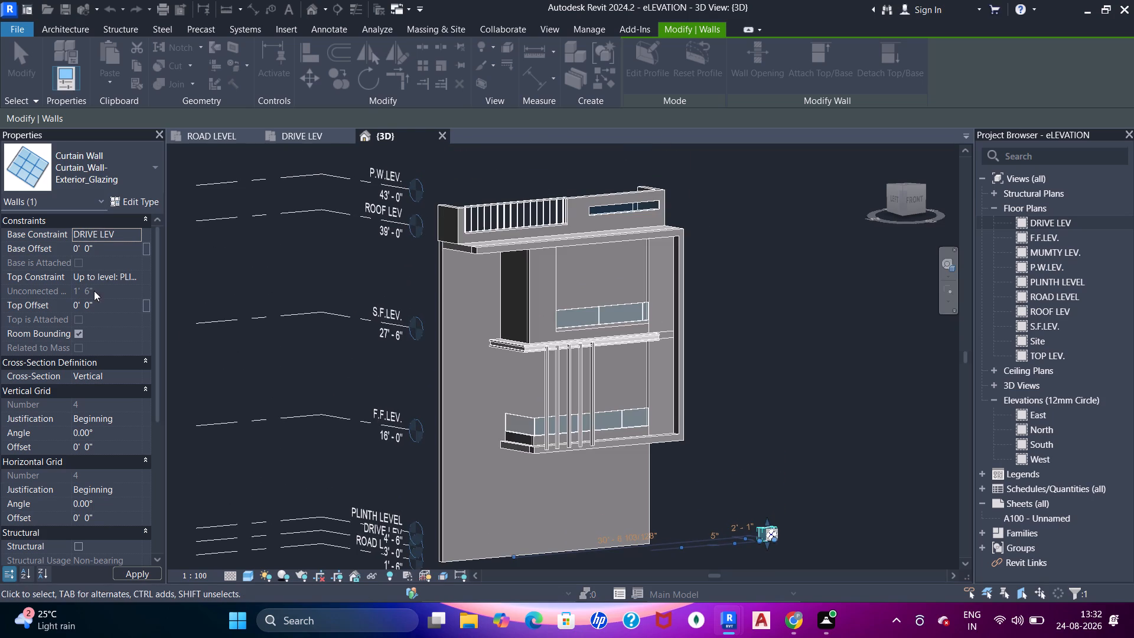
left_click(137, 237)
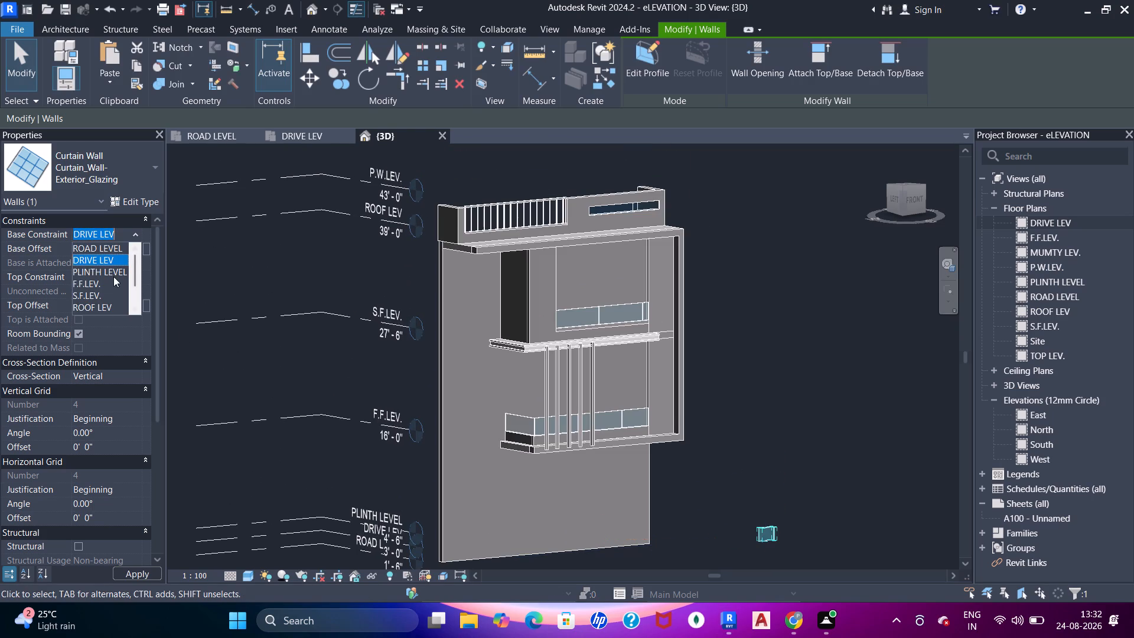
left_click(105, 278)
left_click(135, 272)
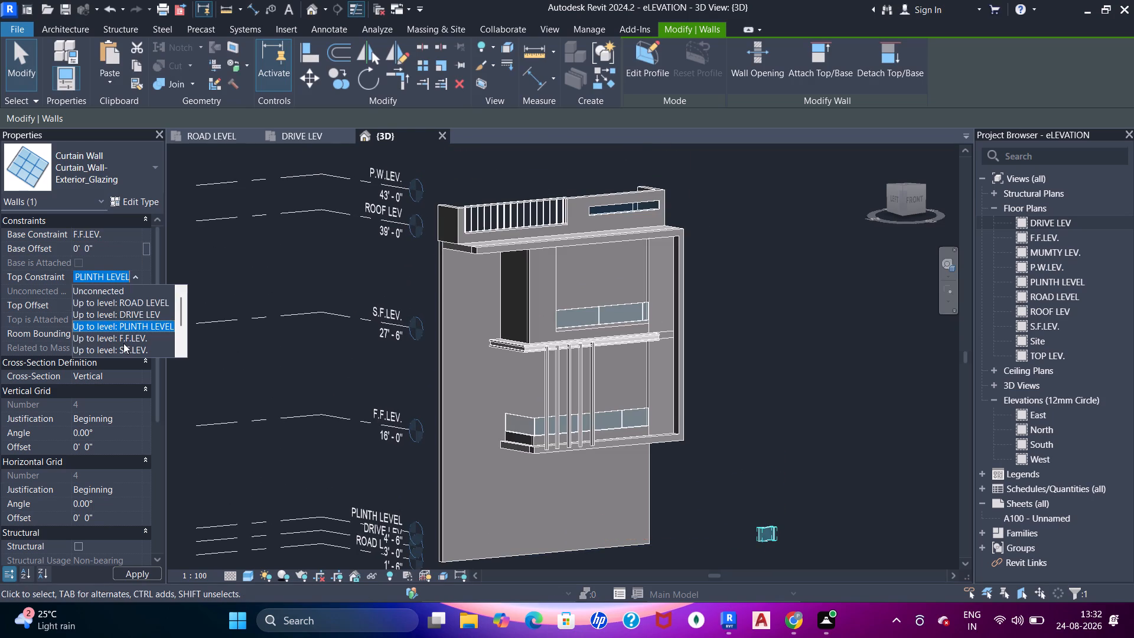
left_click(128, 349)
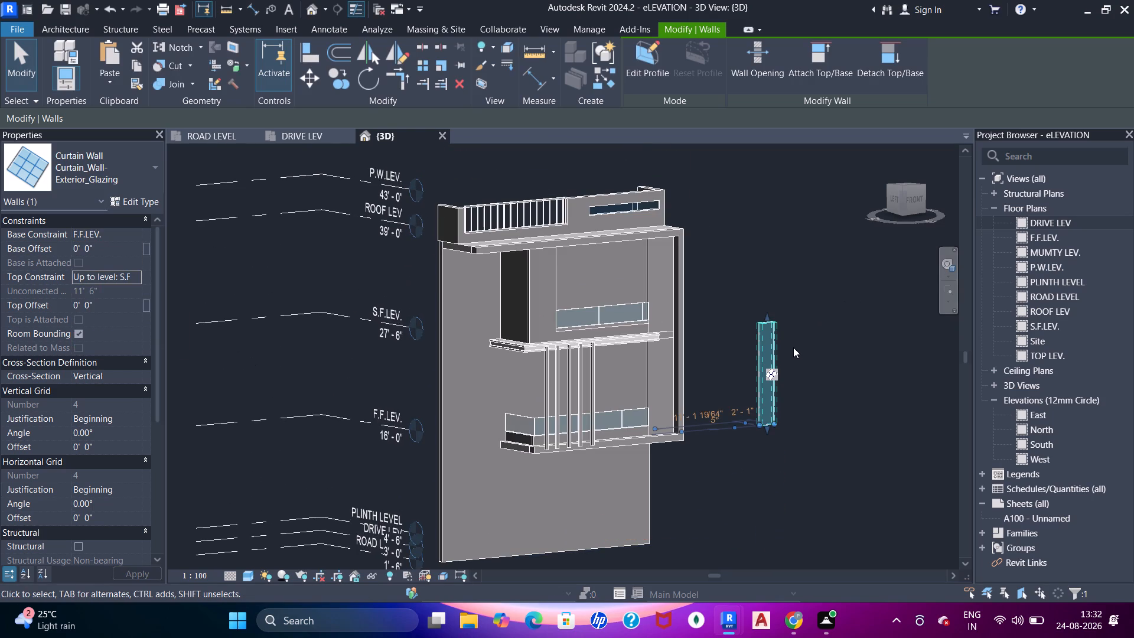
Stretch the curtain wall's top to about a 7'-5" top offset and raise its bottom to about a 9'-4" base offset.
middle_click_drag(723, 370, 690, 350, "shift")
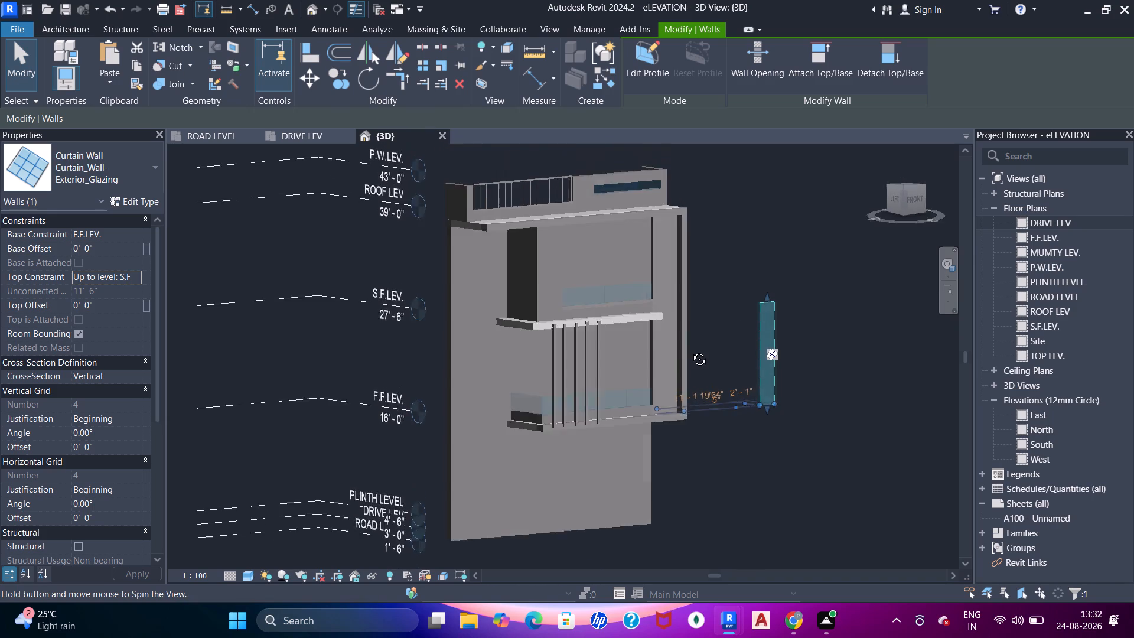
middle_click_drag(690, 350, 715, 363, "shift")
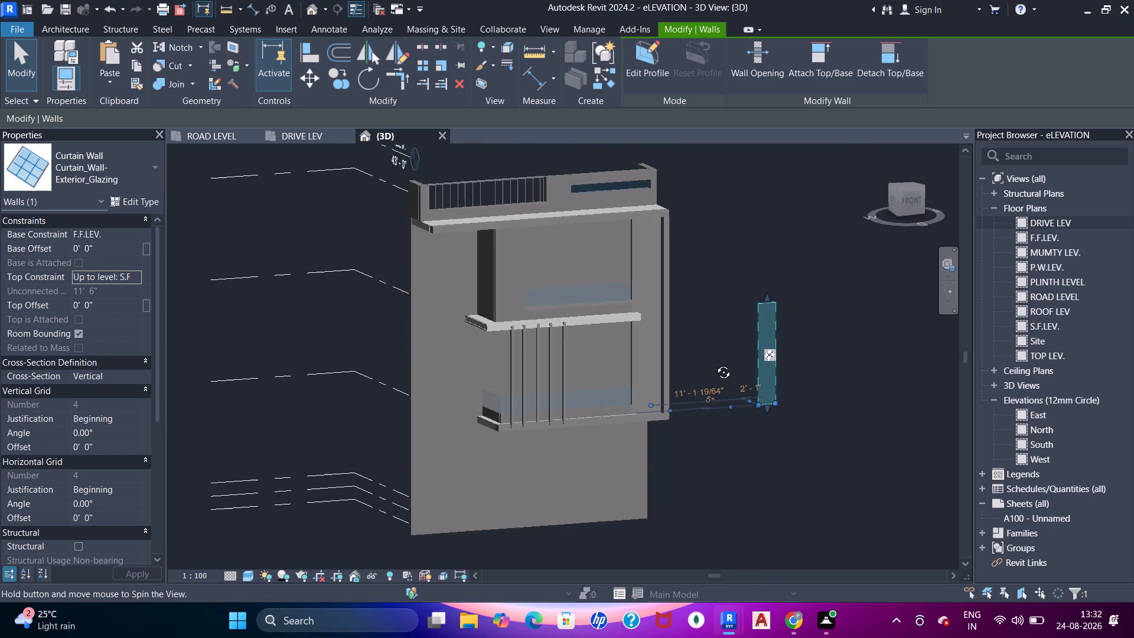
middle_click_drag(715, 363, 725, 363, "shift")
scroll(735, 370, "up", 2)
middle_click(722, 374)
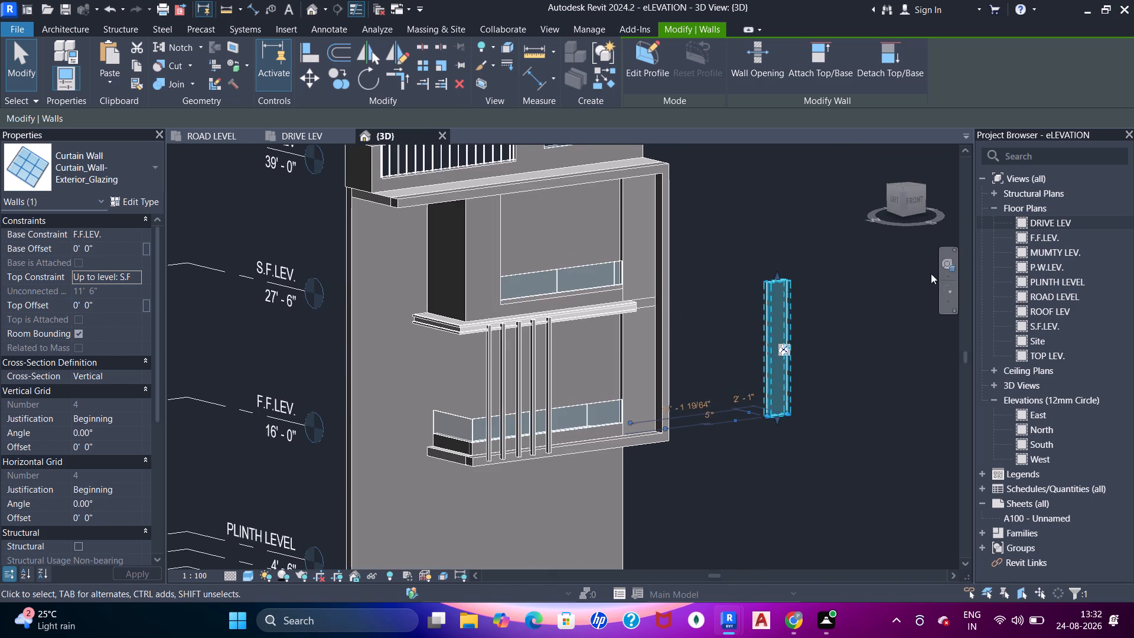
left_click_drag(777, 275, 770, 194)
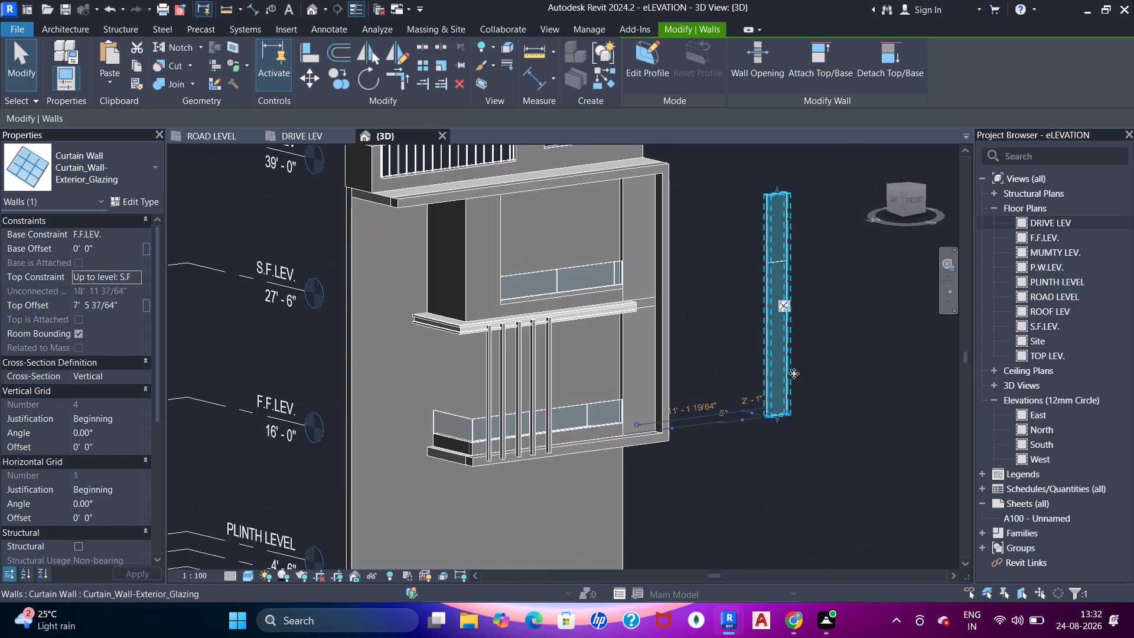
left_click_drag(778, 418, 773, 306)
Align the curtain wall's near vertical edge with the dark outer side face of the panel beside the upper balcony.
scroll(773, 305, "up", 1)
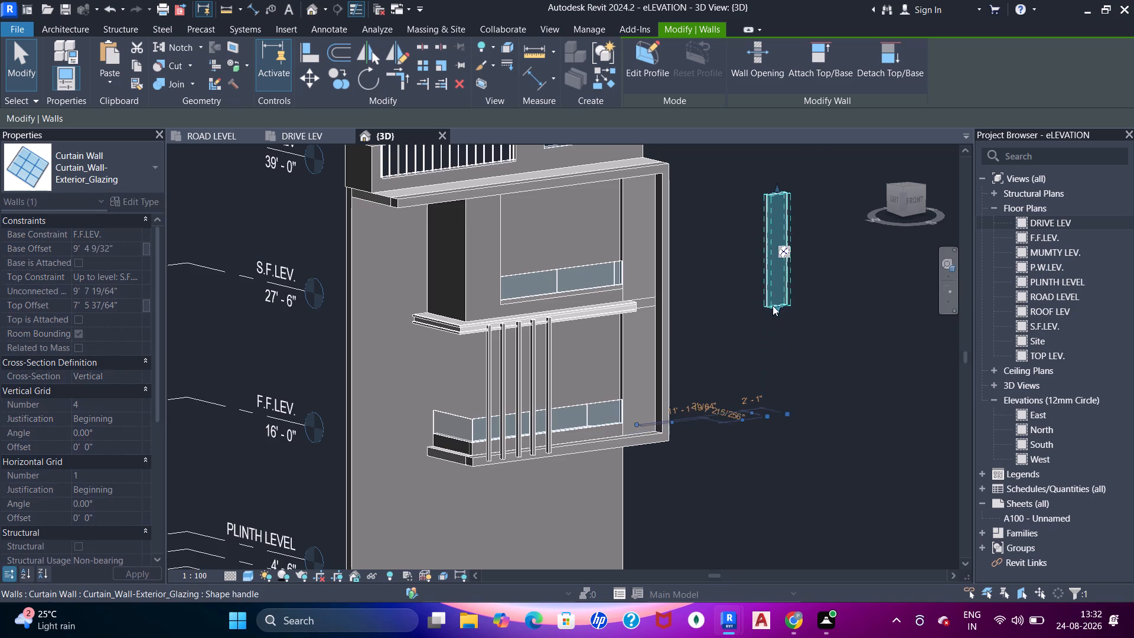
scroll(773, 305, "up", 2)
middle_click_drag(690, 316, 752, 353)
key("a")
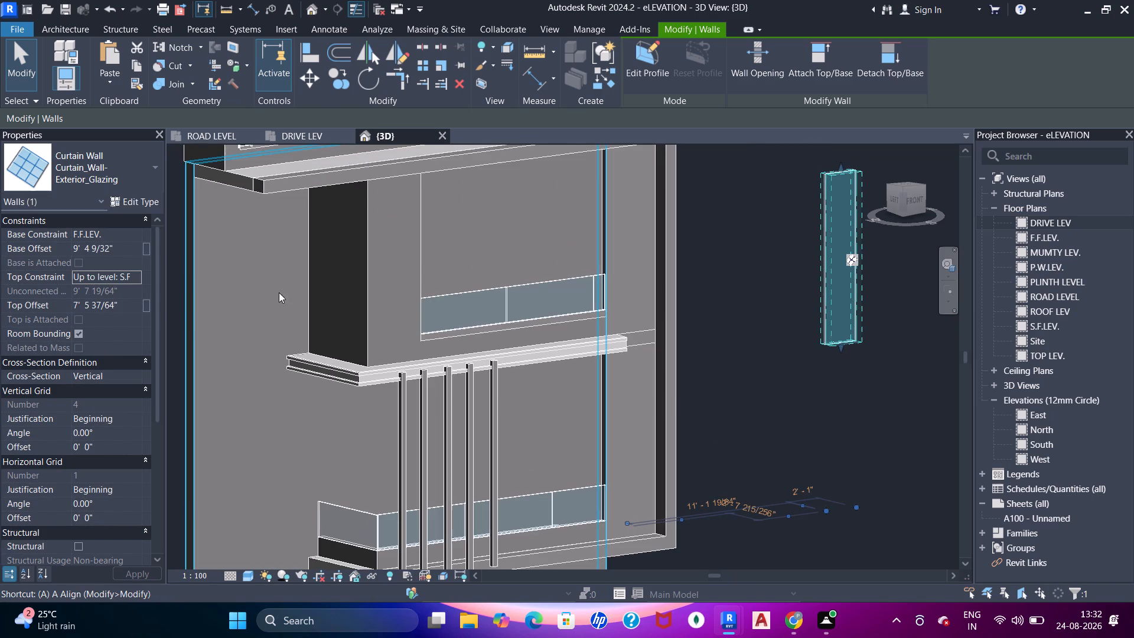
key("a")
type("aaaa")
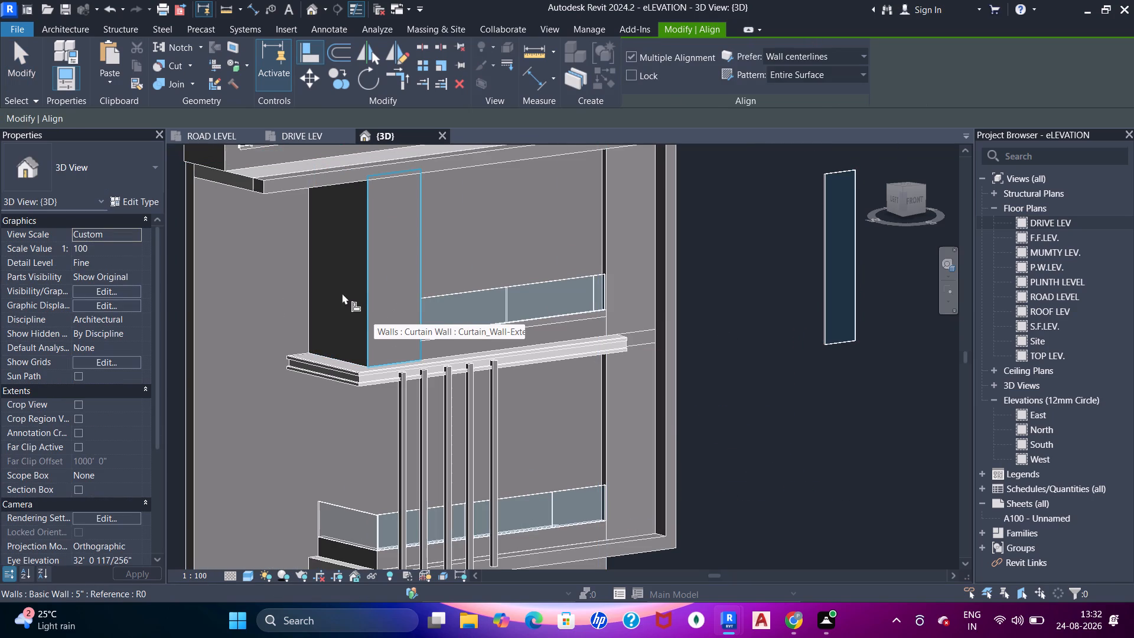
left_click(342, 293)
left_click(819, 269)
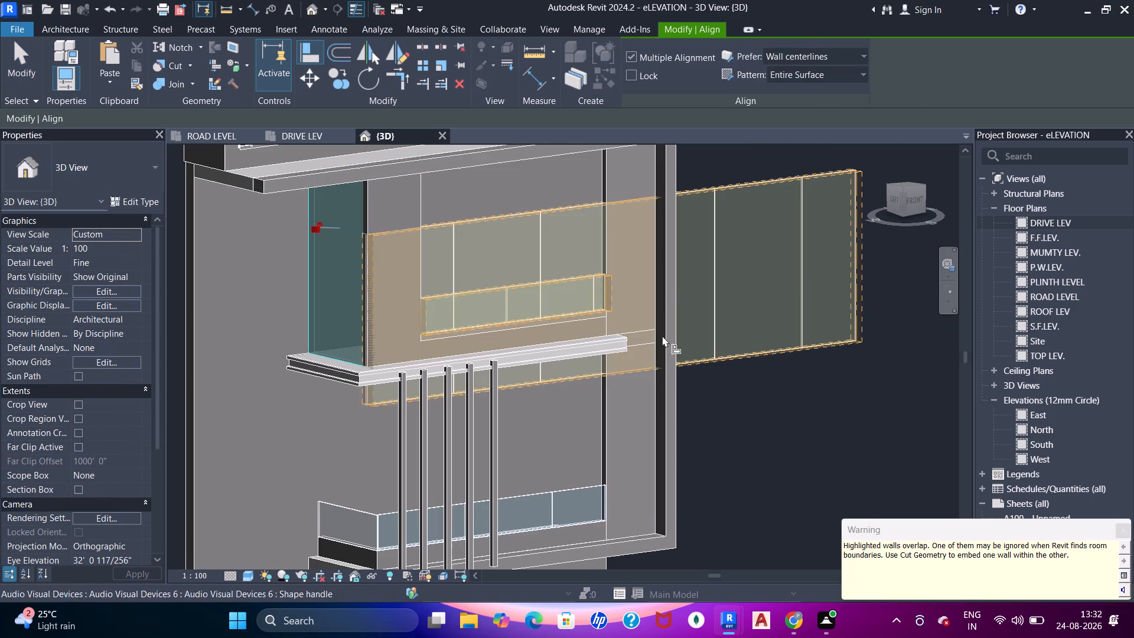
key("Escape")
key("Escape")
key("Escape")
key("Escape")
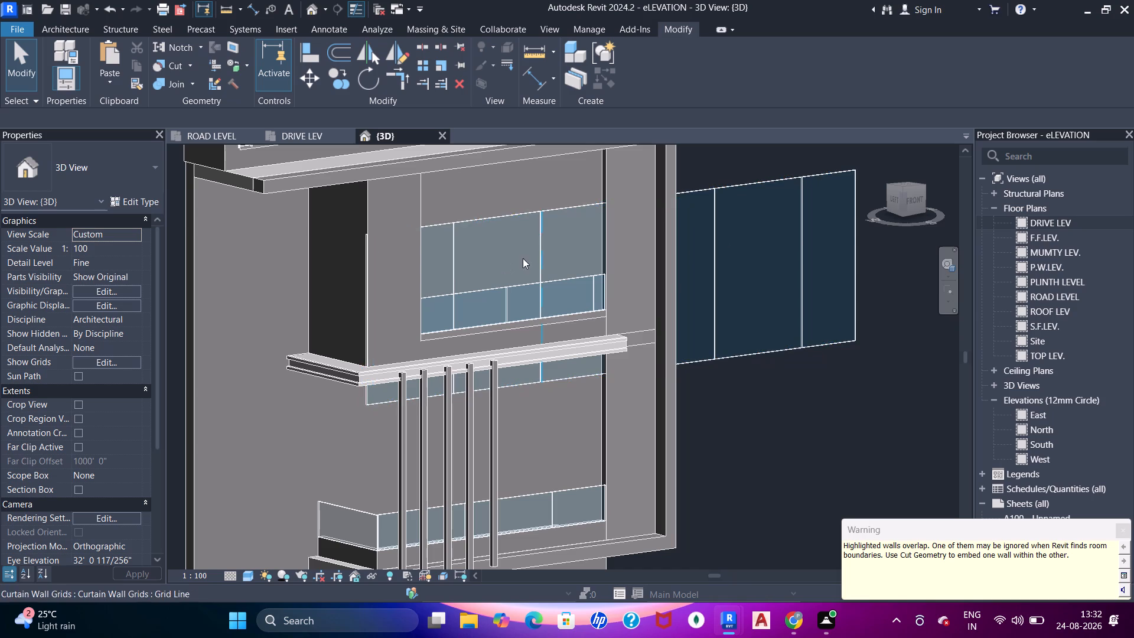
Align the curtain wall's far vertical edge with the panel's edge next to the upper balcony opening.
middle_click_drag(442, 258, 438, 248)
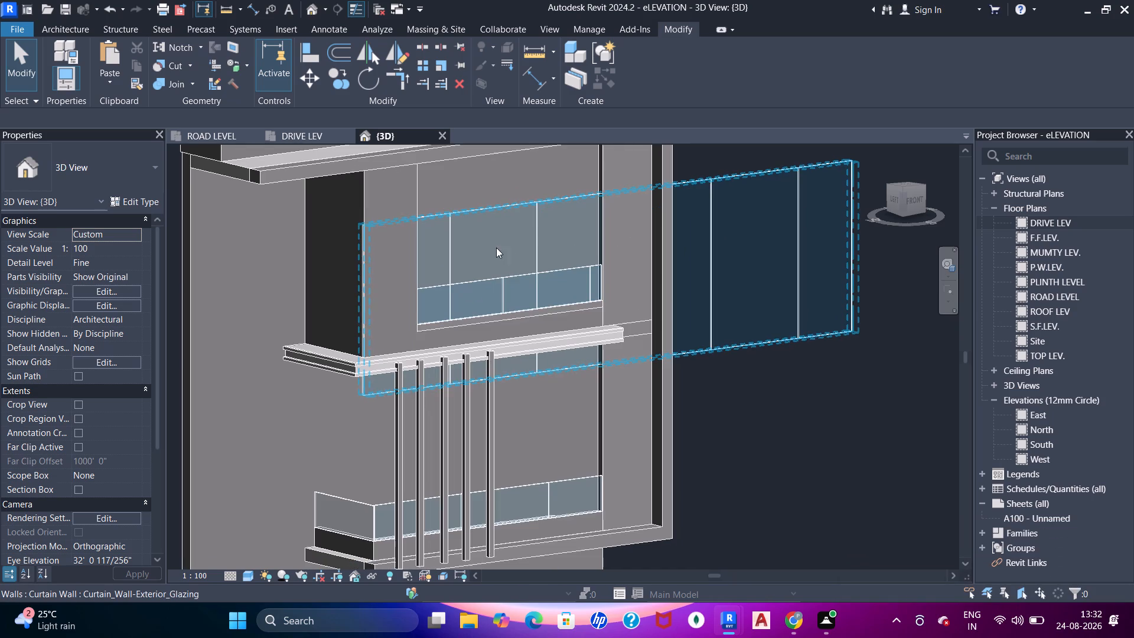
left_click(492, 235)
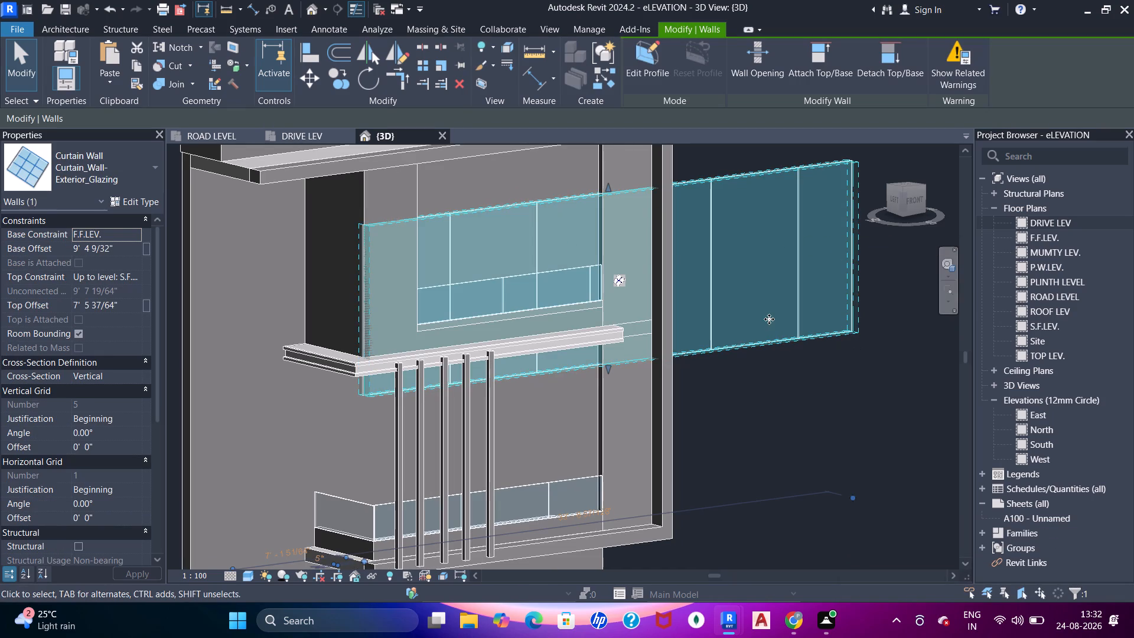
key("a")
key("a")
key("a")
type("aa")
key("Tab")
key("Tab")
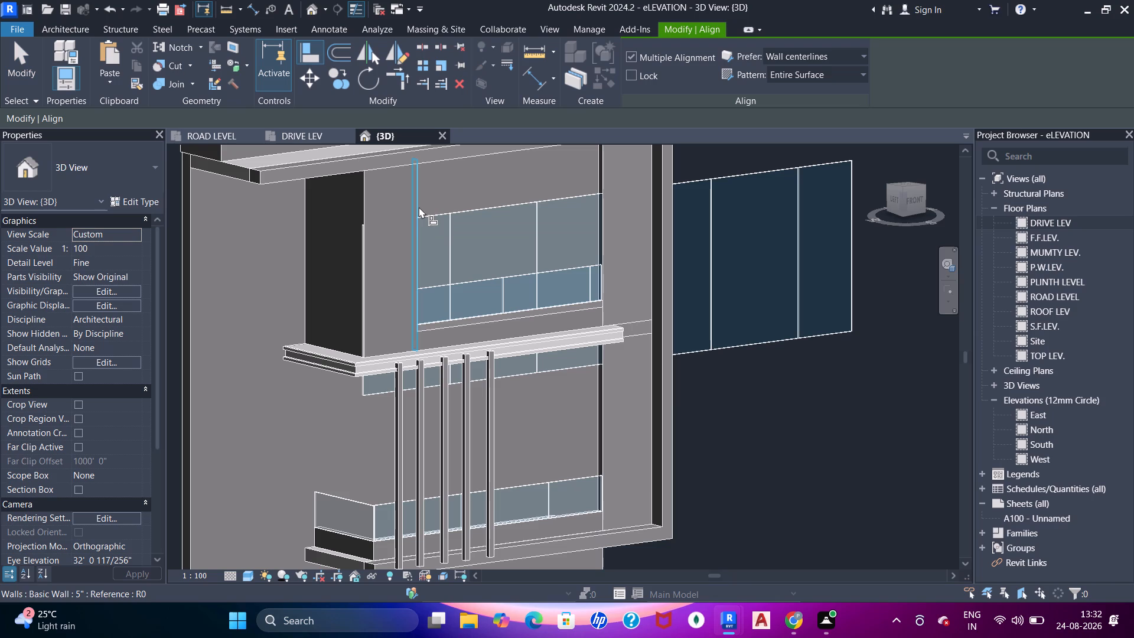
left_click(419, 207)
left_click(846, 258)
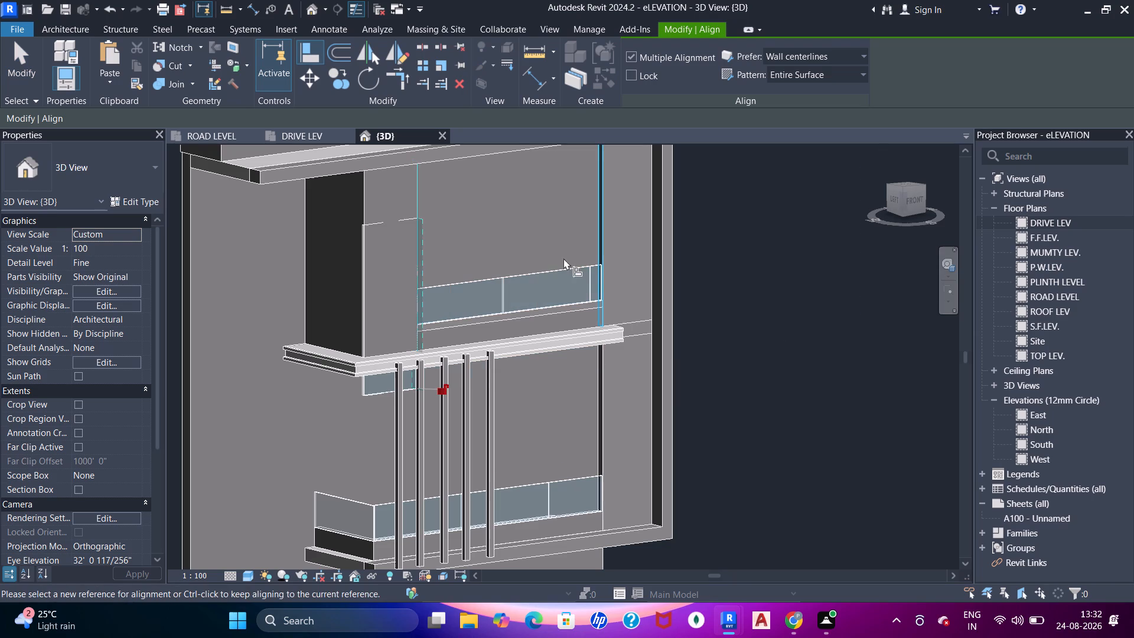
key("Escape")
key("Escape")
key("Escape")
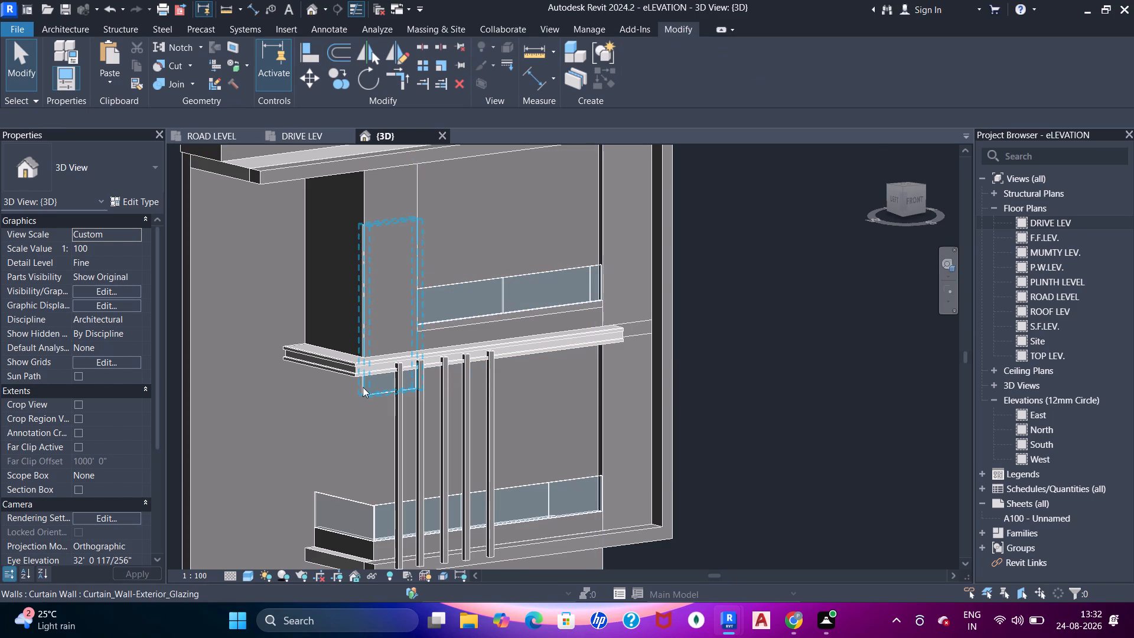
Stretch the curtain wall's top to about an 8'-5" top offset and raise its bottom to about a 14'-3" base offset.
left_click(363, 387)
middle_click_drag(380, 394, 397, 325, "shift")
scroll(372, 269, "up", 3)
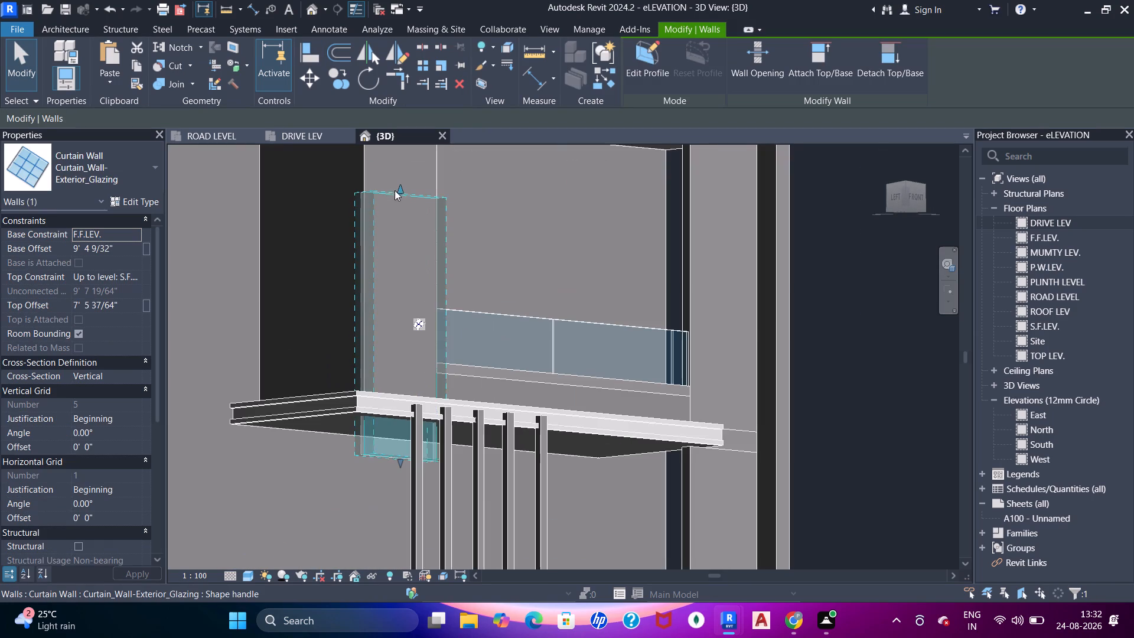
left_click_drag(399, 190, 400, 147)
middle_click_drag(402, 210, 398, 293)
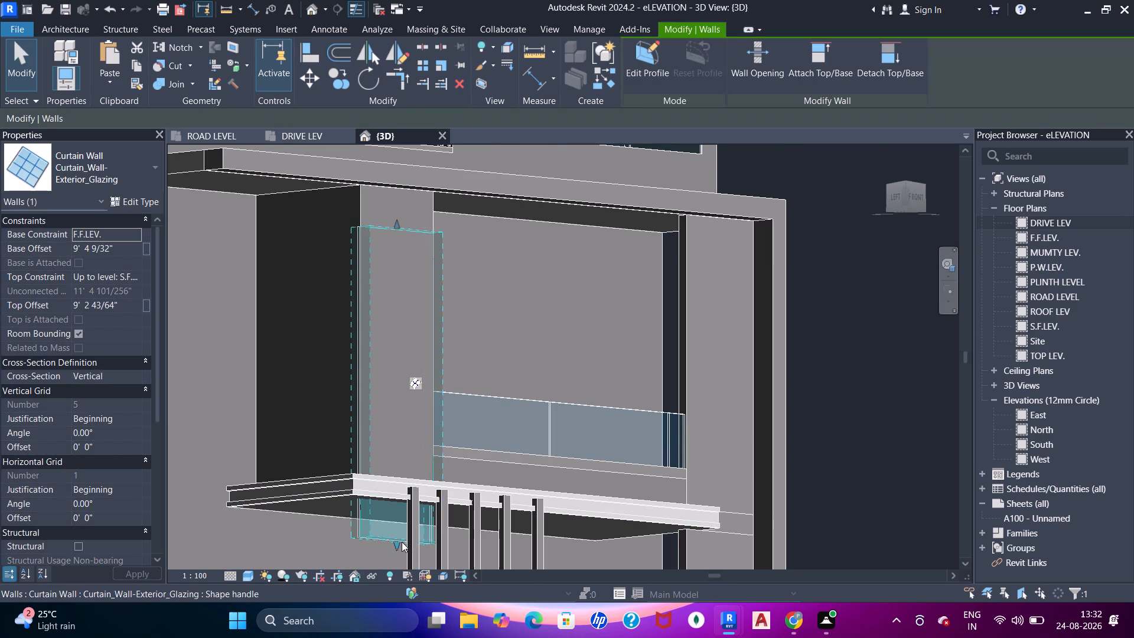
left_click_drag(394, 544, 370, 406)
scroll(394, 352, "up", 1)
middle_click_drag(394, 352, 389, 385, "shift")
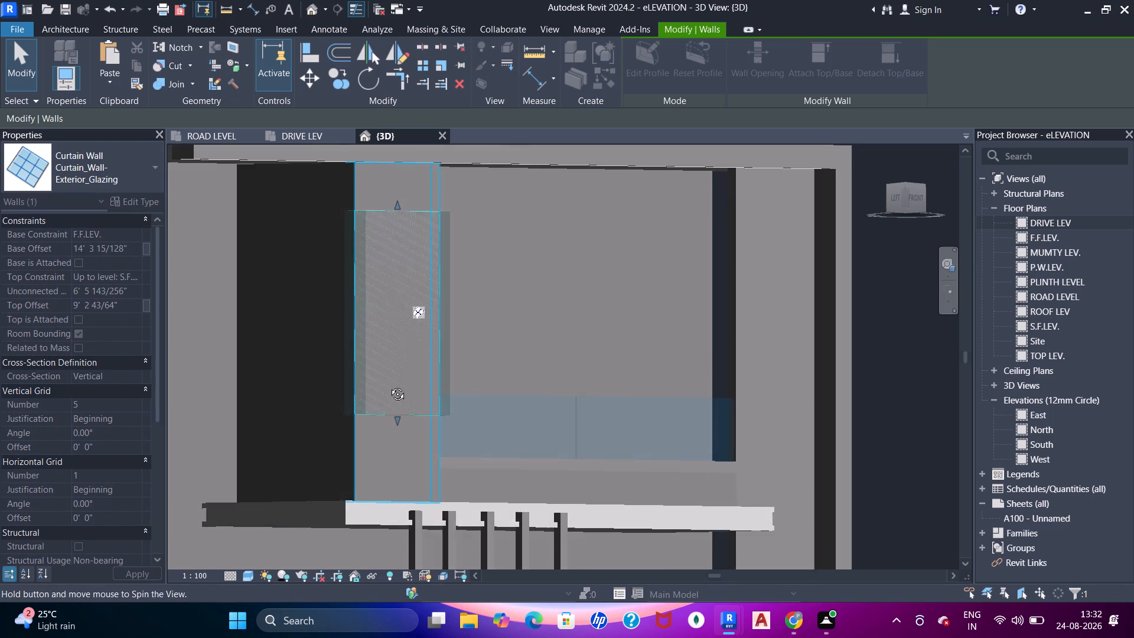
middle_click_drag(389, 385, 373, 437, "shift")
scroll(370, 243, "up", 2)
left_click_drag(406, 201, 401, 236)
key("Escape")
Lower the top of the 5" wall behind the curtain wall to about the curtain wall's bottom edge.
left_click(421, 190)
key("Escape")
left_click(390, 208)
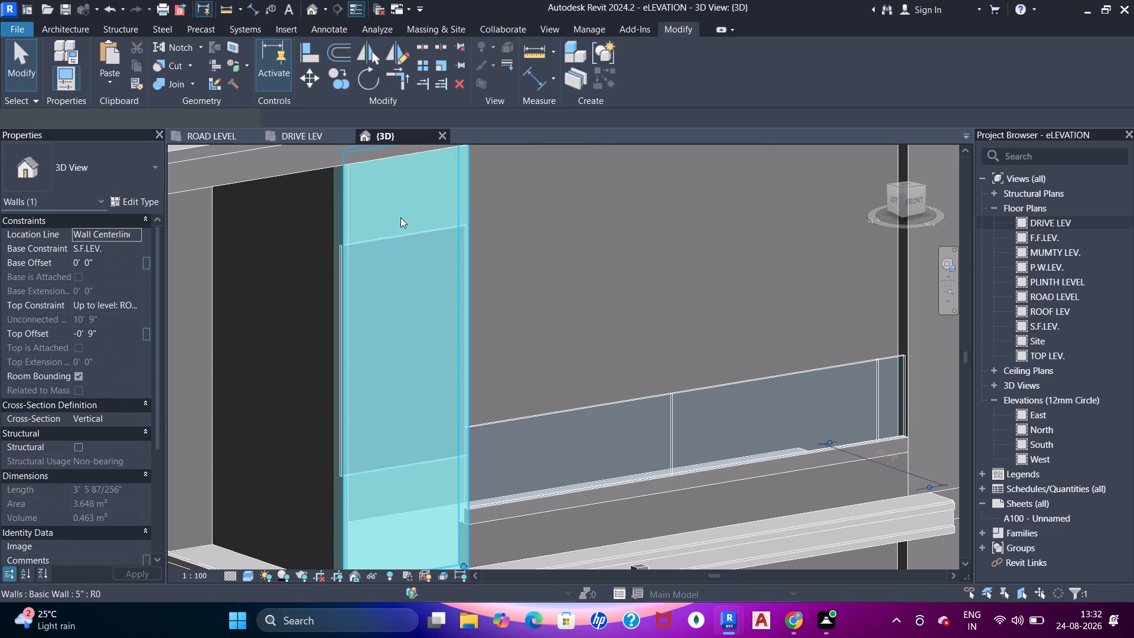
scroll(383, 245, "down", 2)
middle_click_drag(448, 307, 448, 264)
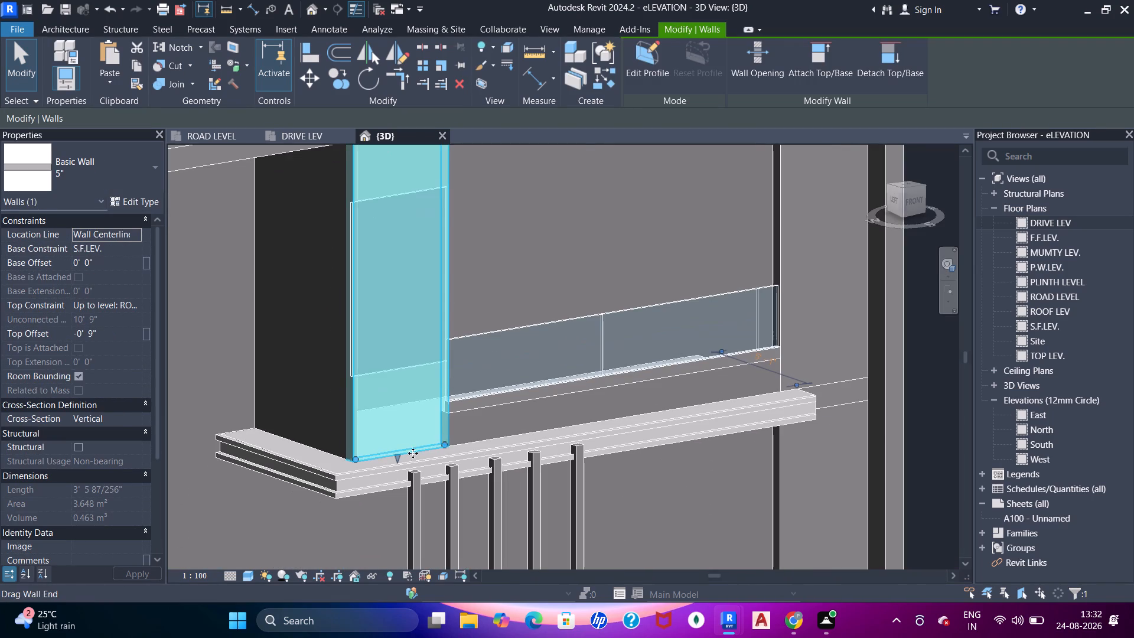
middle_click_drag(389, 361, 399, 409)
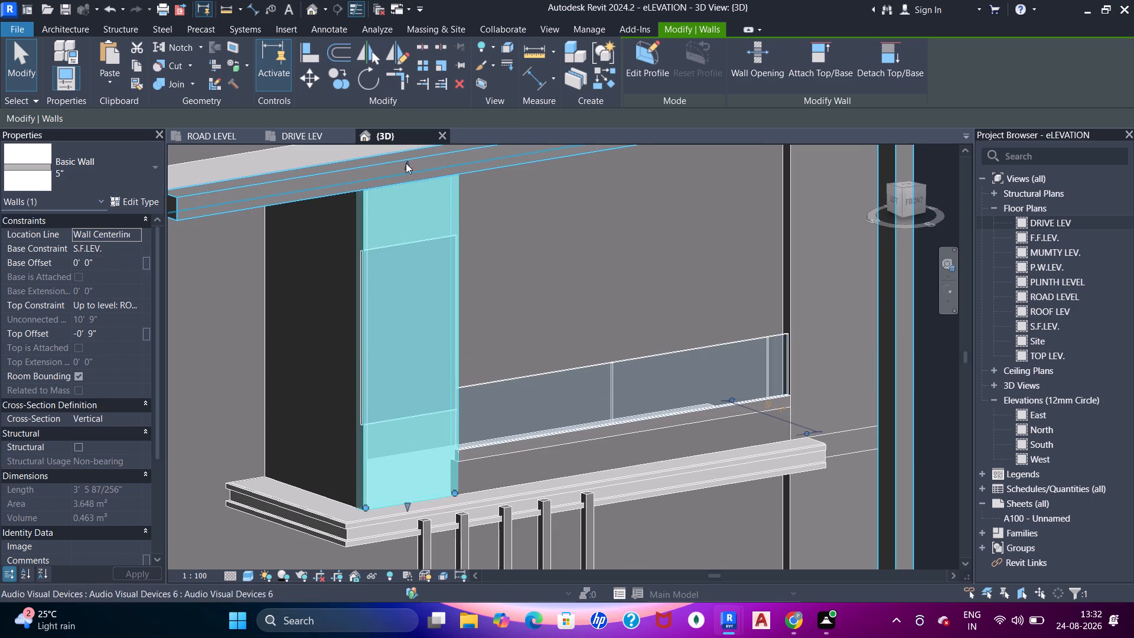
left_click_drag(406, 168, 429, 423)
key("Escape")
Check the CNC jali on the DRIVE LEV drawing and open the curtain wall's profile for editing in 3D.
middle_click_drag(418, 426, 243, 380, "shift")
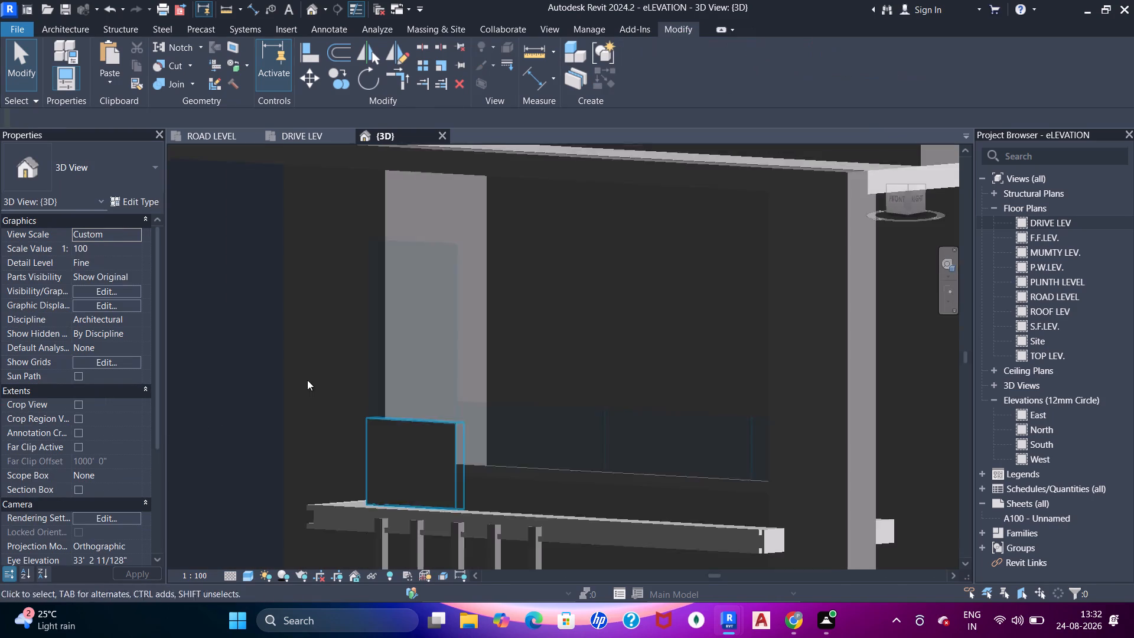
middle_click_drag(335, 384, 412, 422, "shift")
left_click(377, 323)
middle_click_drag(375, 330, 407, 339, "shift")
left_click(292, 135)
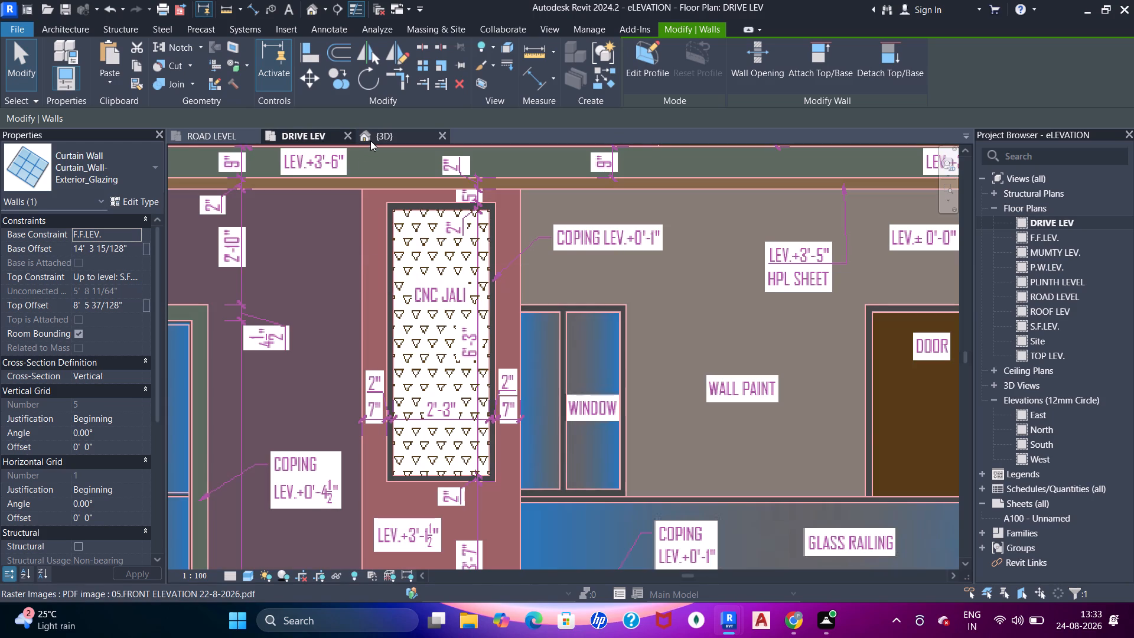
left_click(370, 141)
scroll(361, 414, "up", 5)
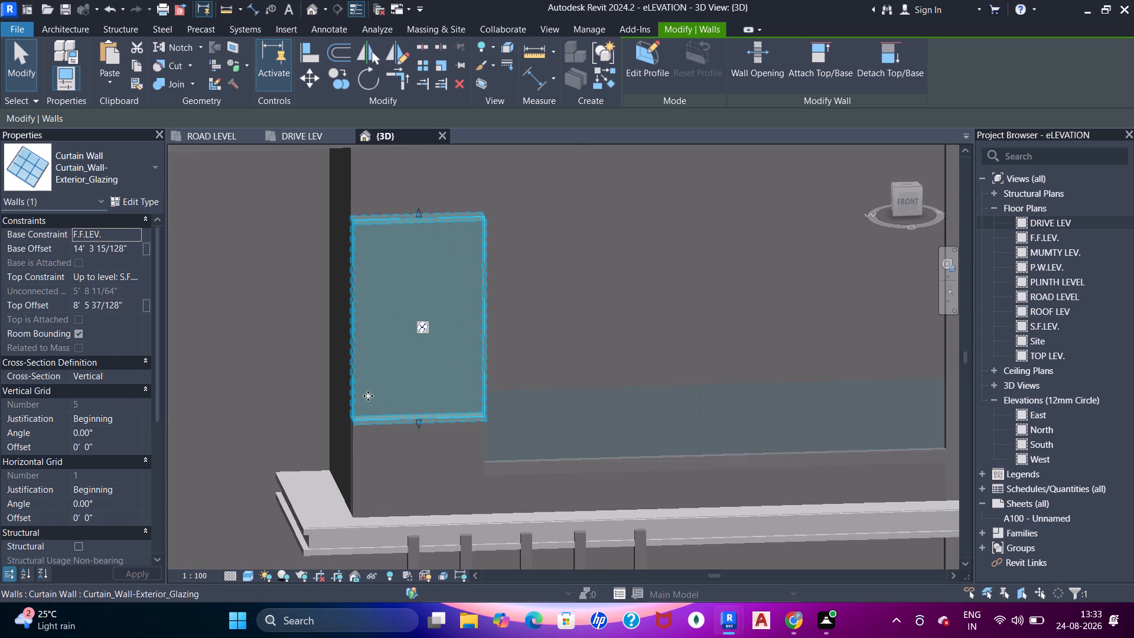
left_click(368, 396)
scroll(380, 372, "down", 2)
middle_click_drag(390, 318, 382, 368)
scroll(382, 369, "up", 1)
double_click(379, 239)
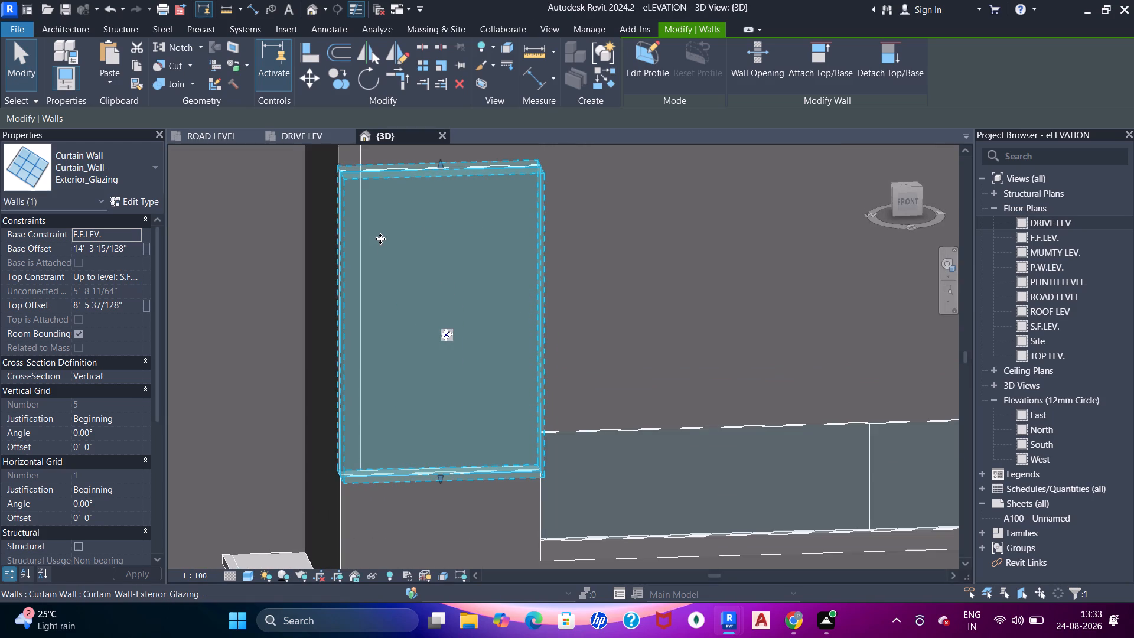
double_click(396, 169)
key("Escape")
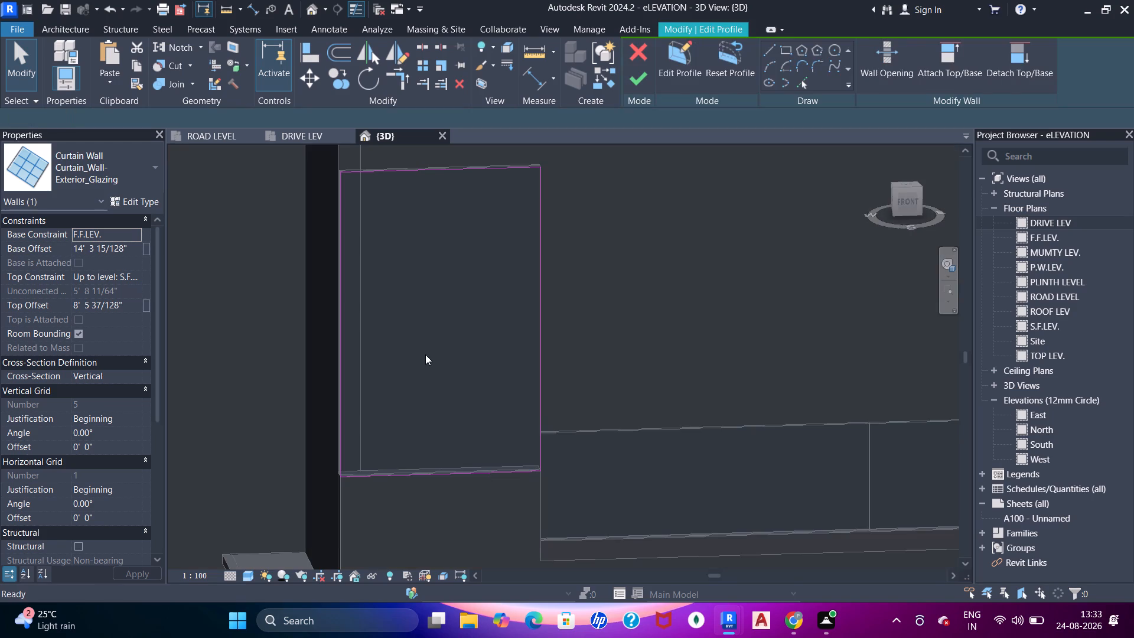
key("Escape")
Move the profile's outer vertical edge inward, removing its constraints, so the profile is about 2'-10" wide.
left_click(338, 334)
key("Right")
key("Right")
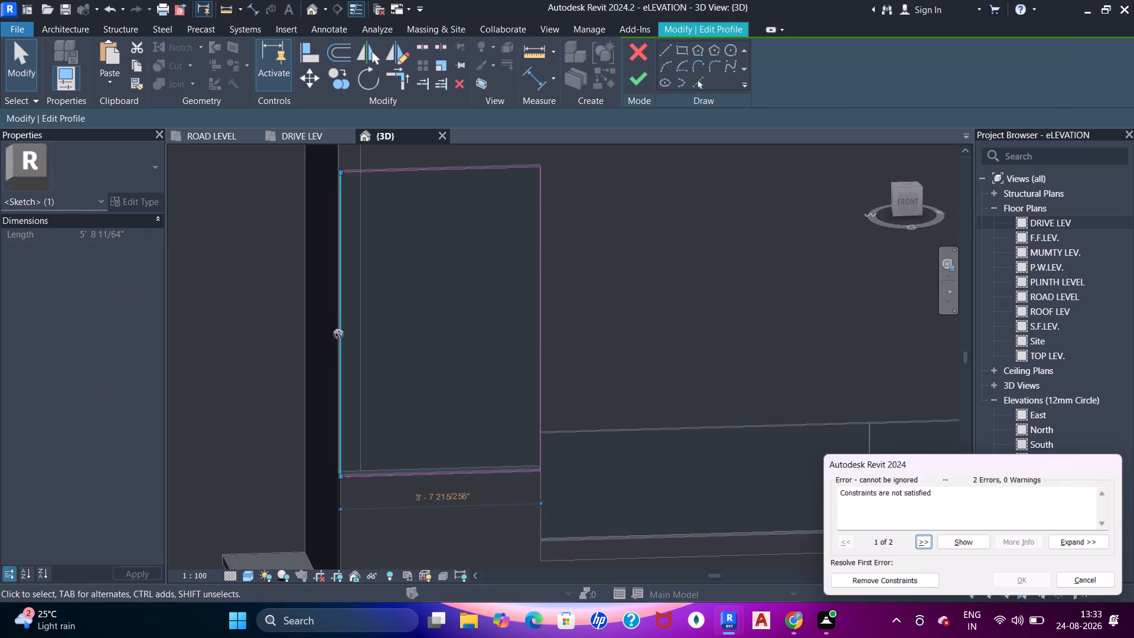
key("Right")
key("Right")
key("Right")
key("Right")
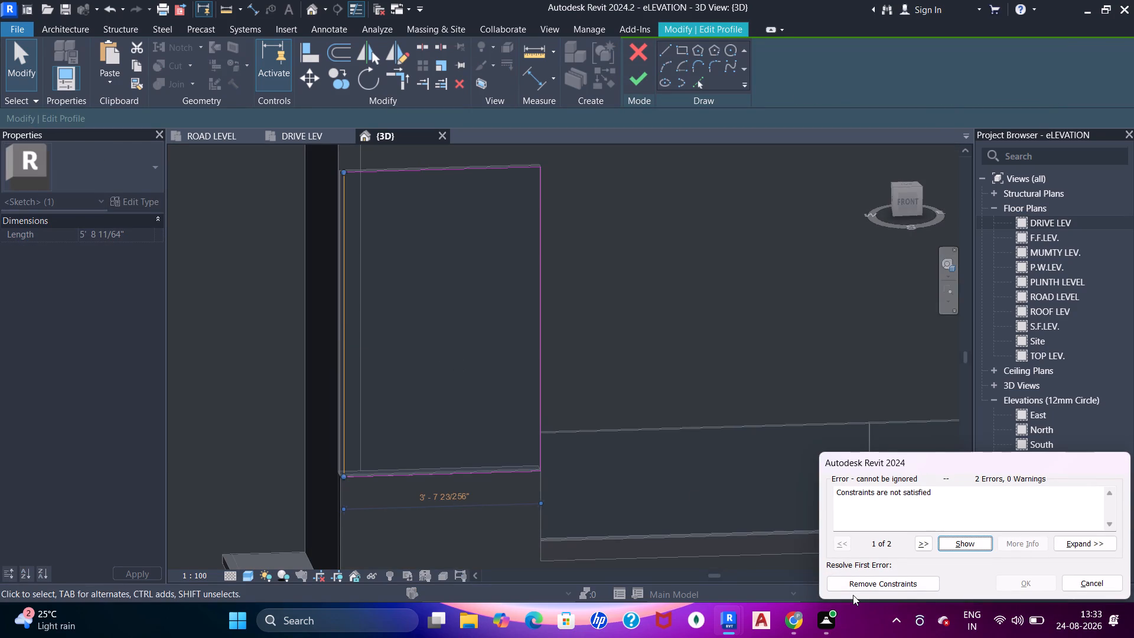
left_click(853, 595)
left_click(852, 596)
left_click(855, 588)
key("Right")
key("Right")
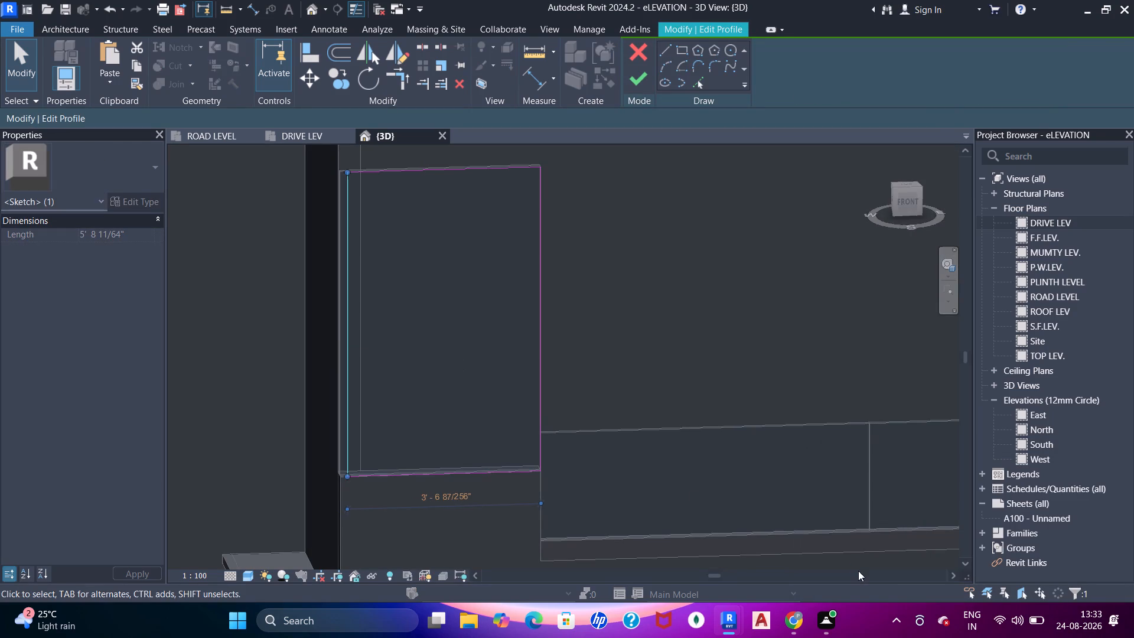
key("Right")
key("Right")
key("Right")
key("Right")
key("Right")
key("Right")
key("Right")
key("Right")
key("Right")
key("Right")
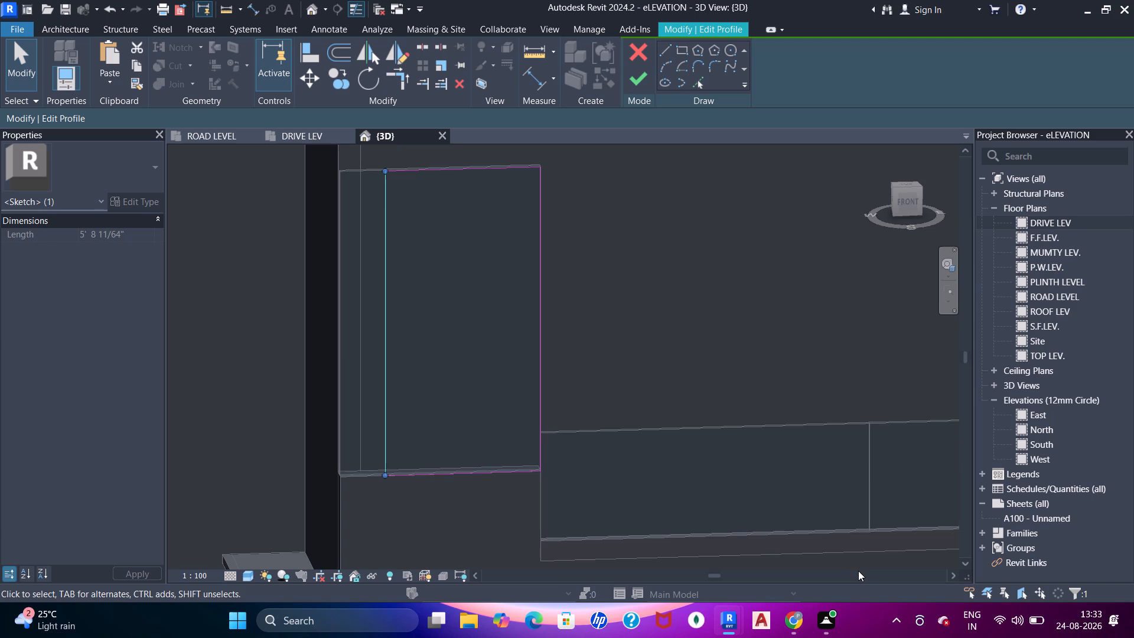
Move the profile's vertical edge beside the balcony opening inward, removing its constraints, so the profile is about 2'-1" wide.
left_click(540, 287)
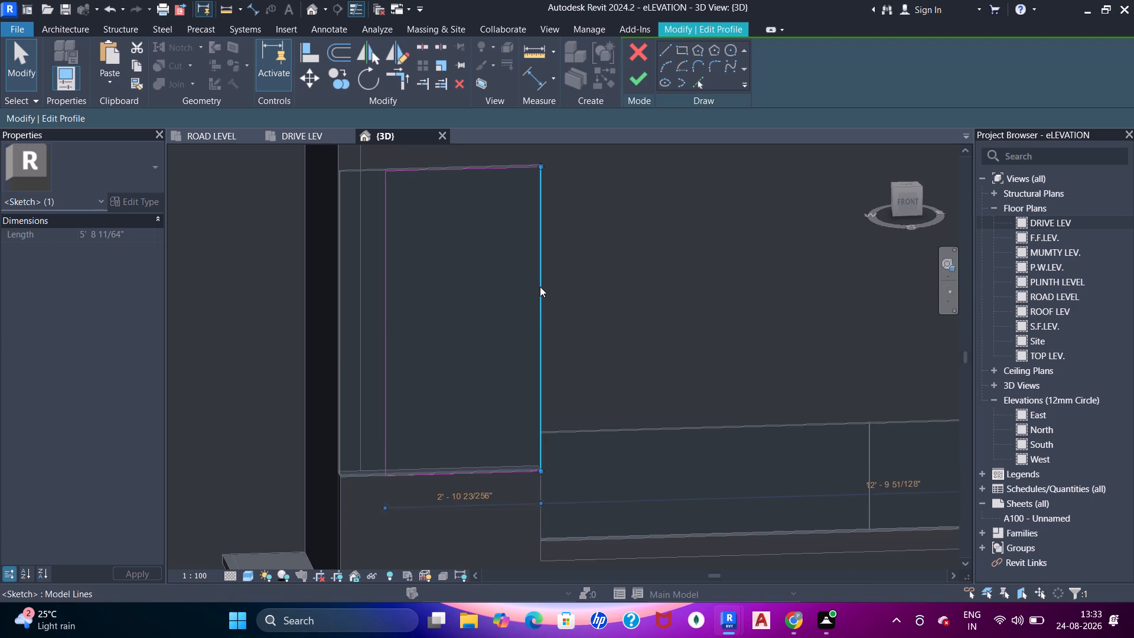
key("Left")
key("Left")
key("Left")
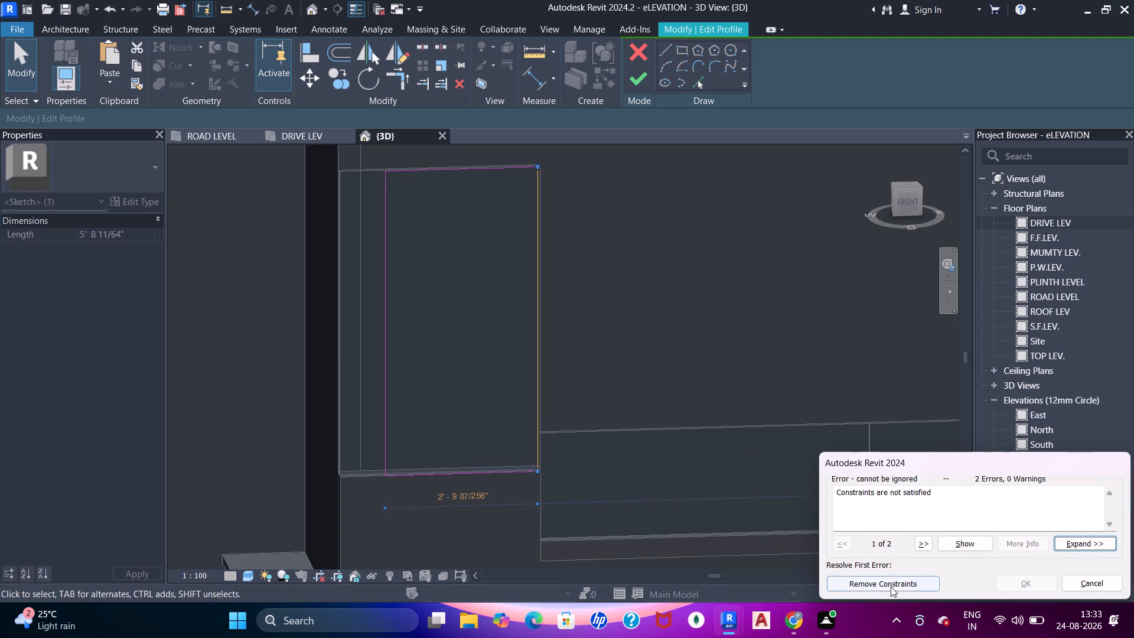
left_click(891, 587)
key("Left")
key("Left")
key("Left")
key("Left")
key("Left")
key("Left")
key("Left")
key("Left")
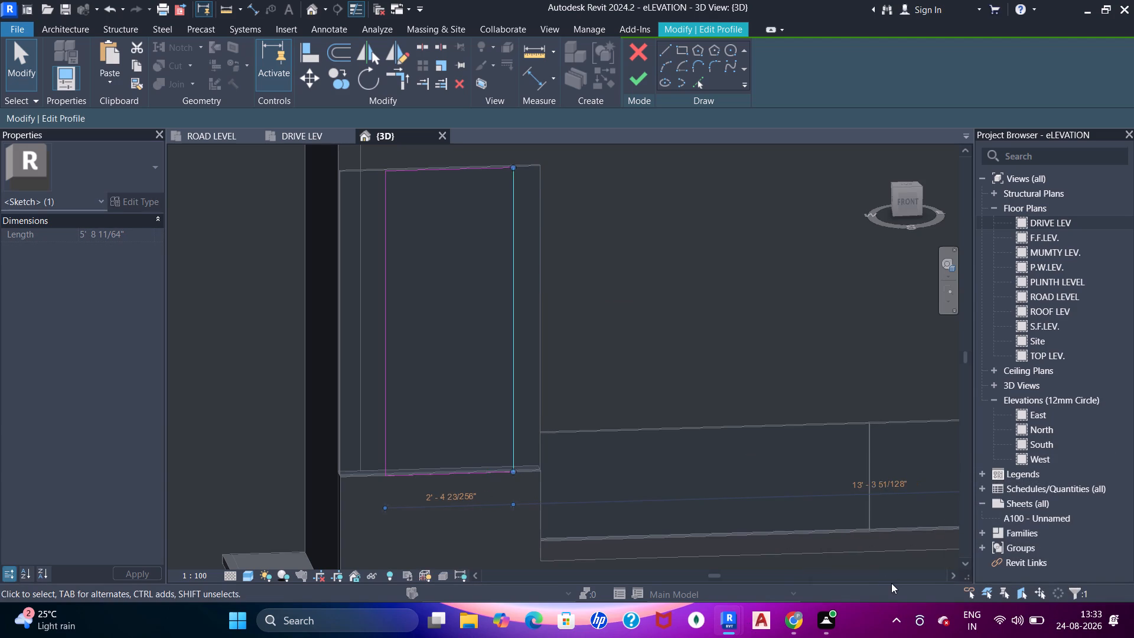
key("Left")
key("Left")
key("Left")
Compare the edited profile with the CNC jali's width, height and margins on the DRIVE LEV drawing.
middle_click_drag(565, 436, 544, 398, "shift")
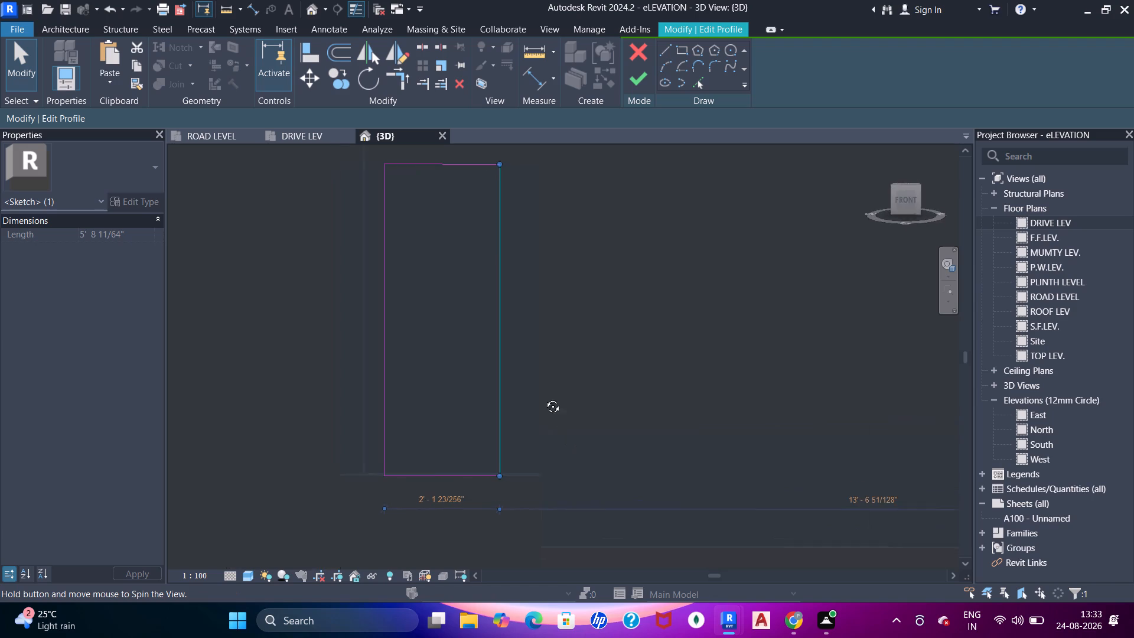
middle_click_drag(544, 398, 527, 354, "shift")
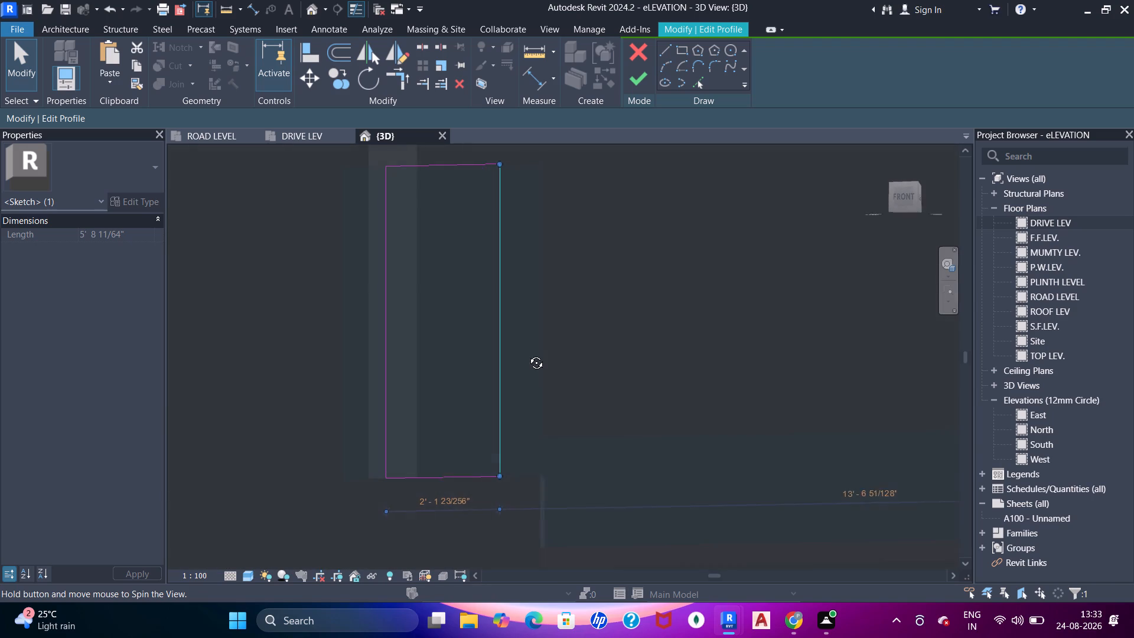
middle_click_drag(527, 354, 539, 362, "shift")
left_click(310, 133)
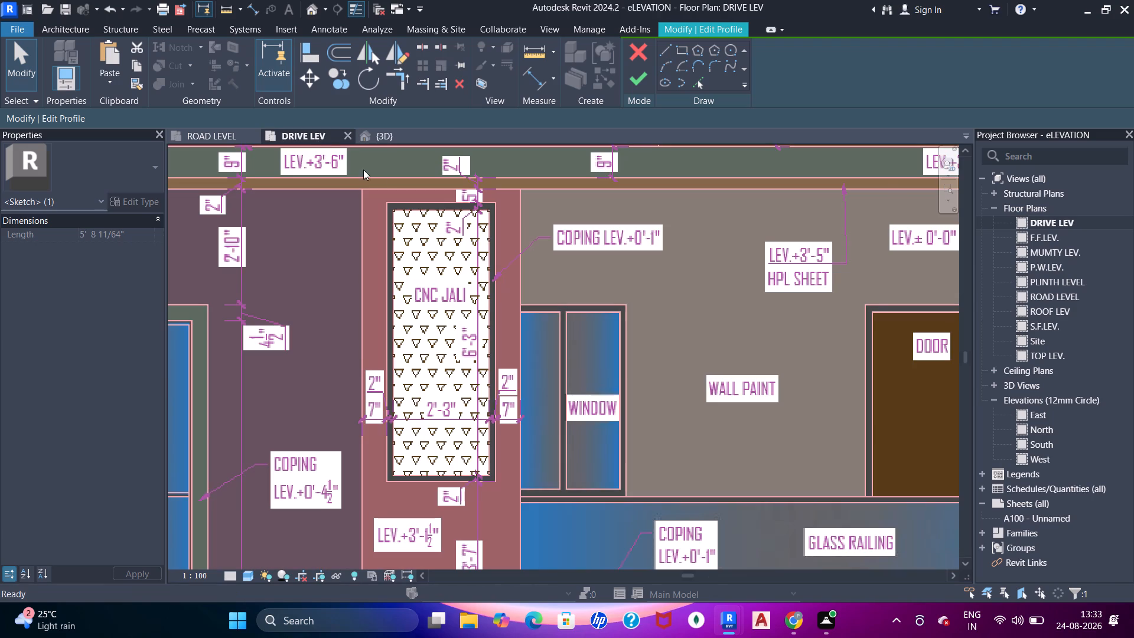
left_click(384, 135)
left_click(298, 136)
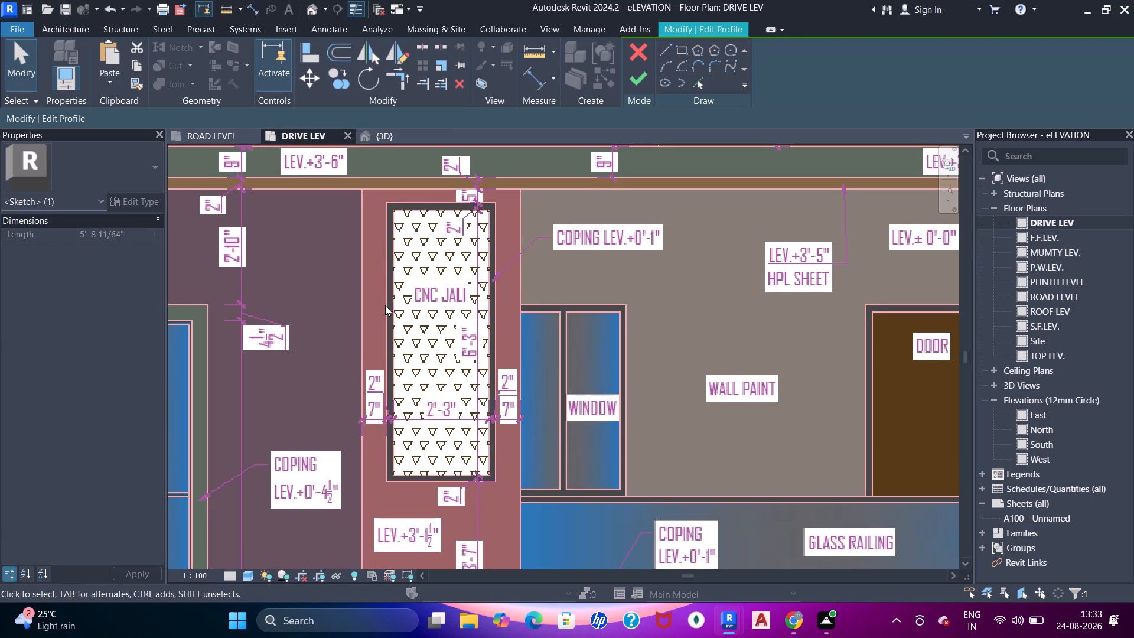
middle_click_drag(385, 305, 409, 194)
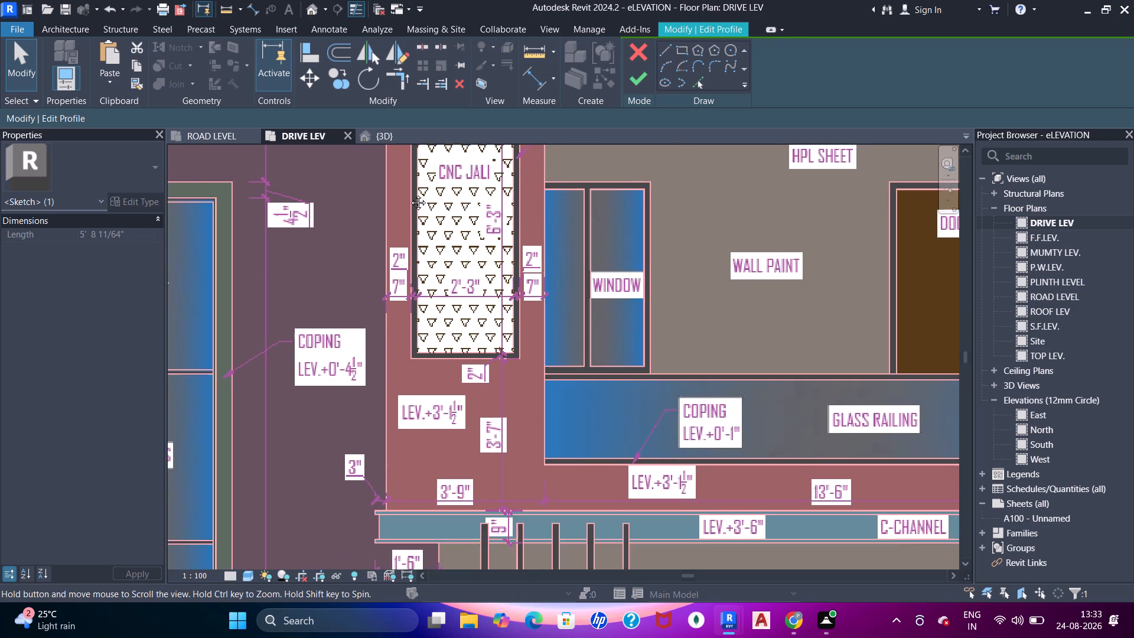
middle_click_drag(409, 194, 394, 274)
left_click(396, 138)
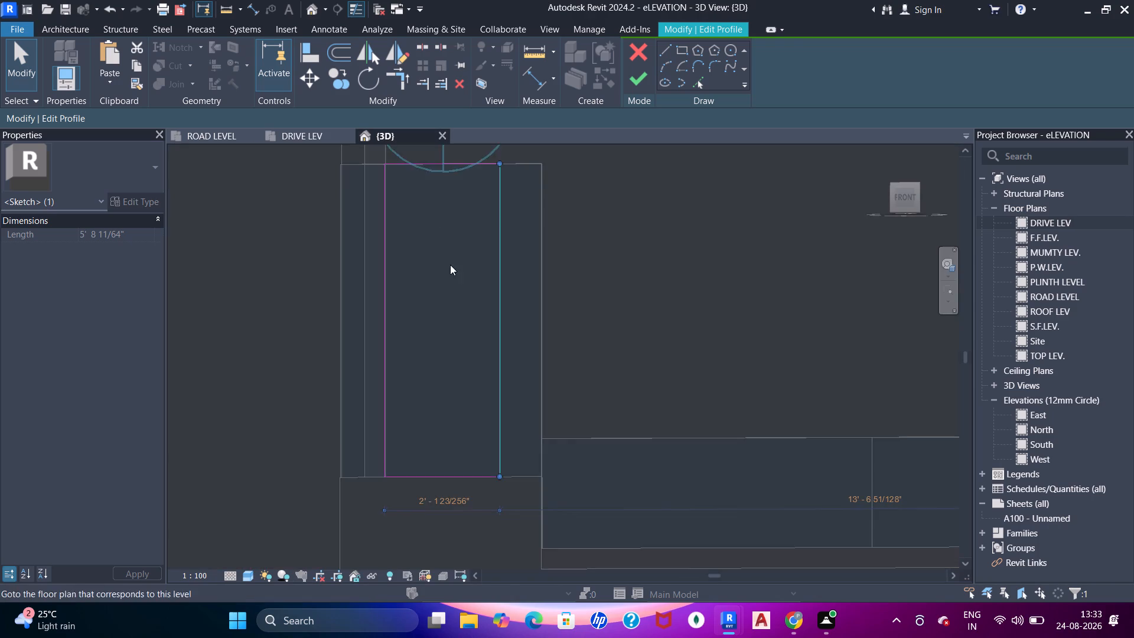
scroll(451, 273, "down", 2)
left_click(331, 138)
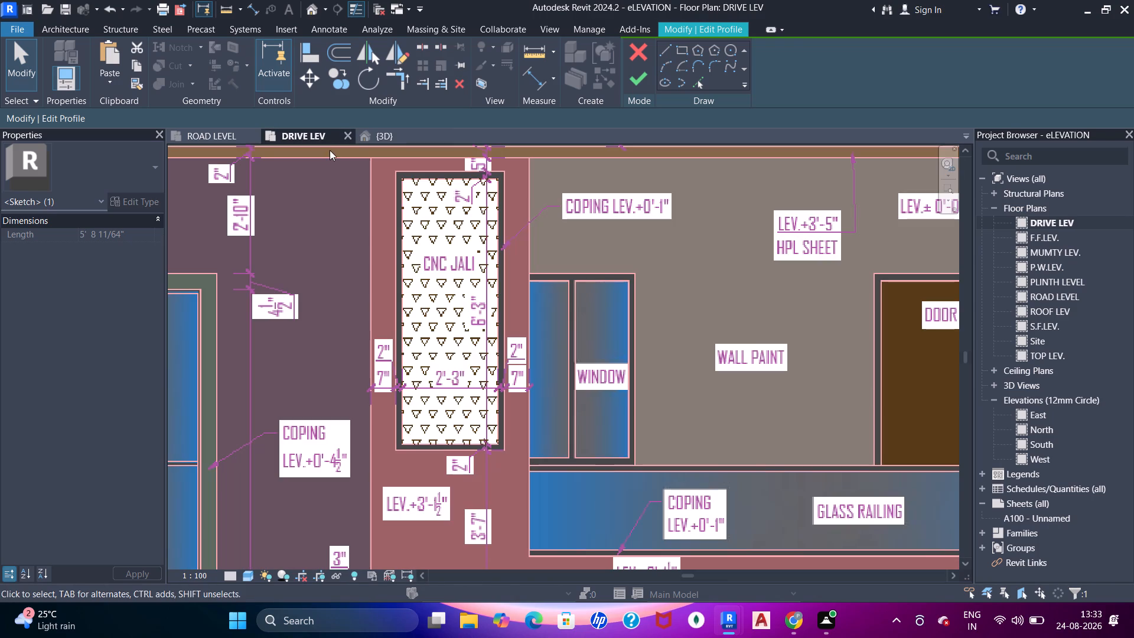
left_click(383, 137)
middle_click_drag(428, 220, 426, 314)
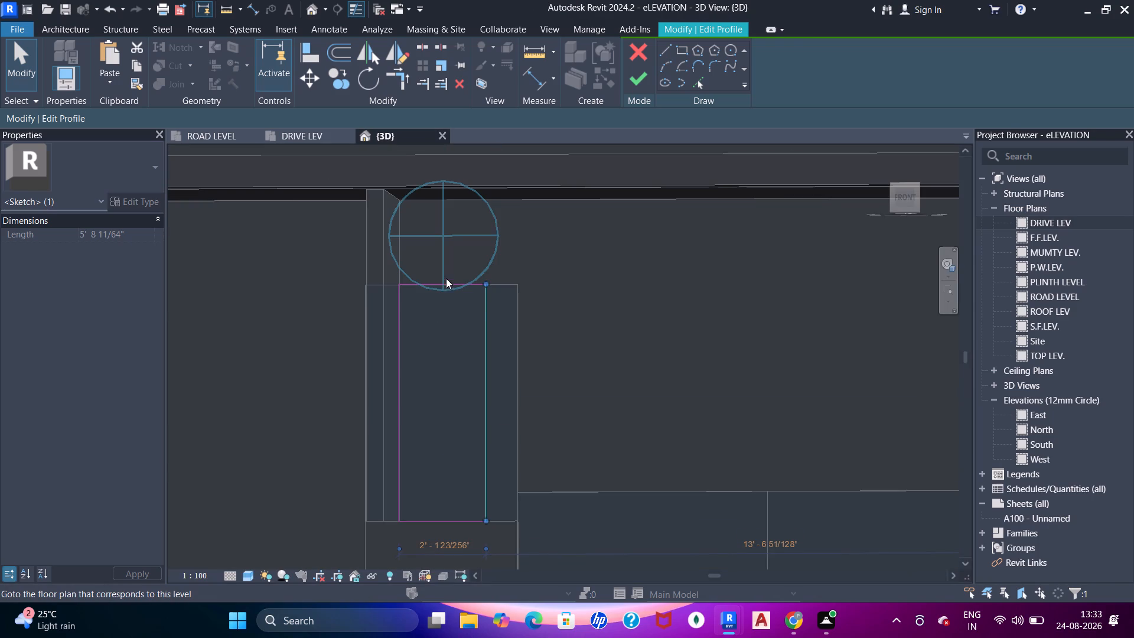
Raise the profile's top edge, removing its constraints, so the profile is about 6'-11" high.
left_click(432, 287)
scroll(451, 283, "up", 4)
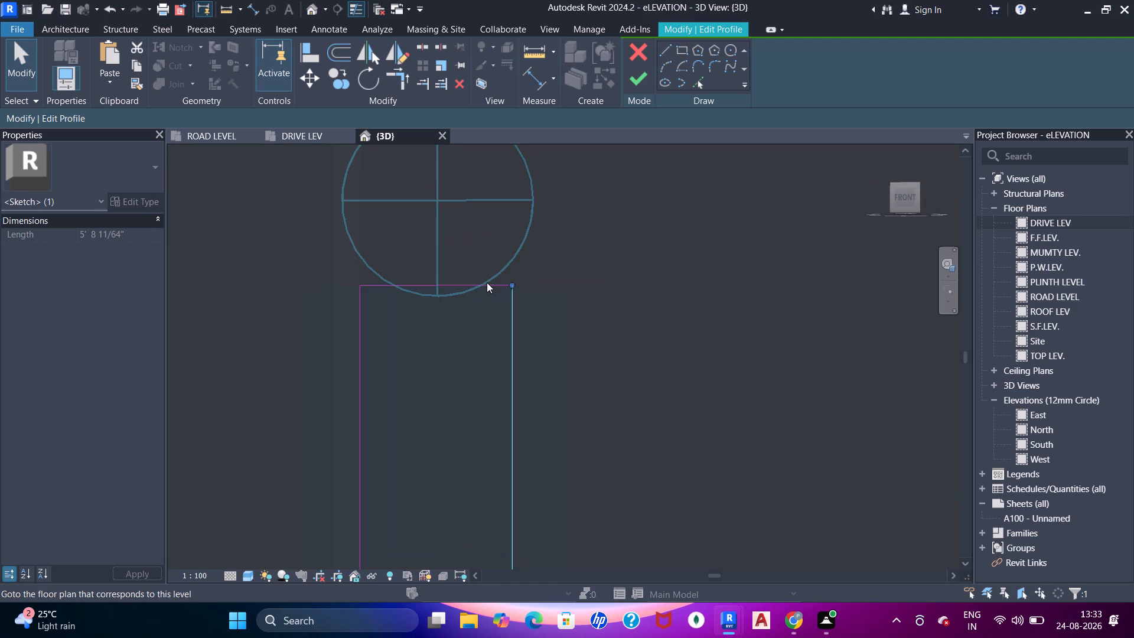
left_click(488, 282)
key("Escape")
key("Escape")
key("Escape")
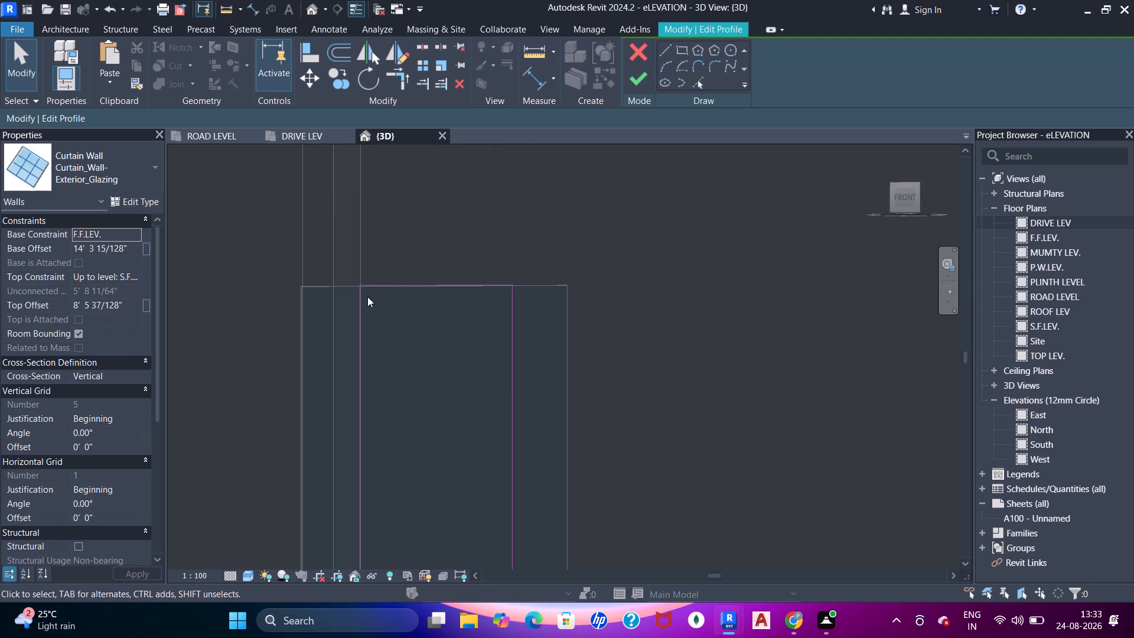
scroll(366, 285, "up", 6)
left_click(366, 285)
key("Up")
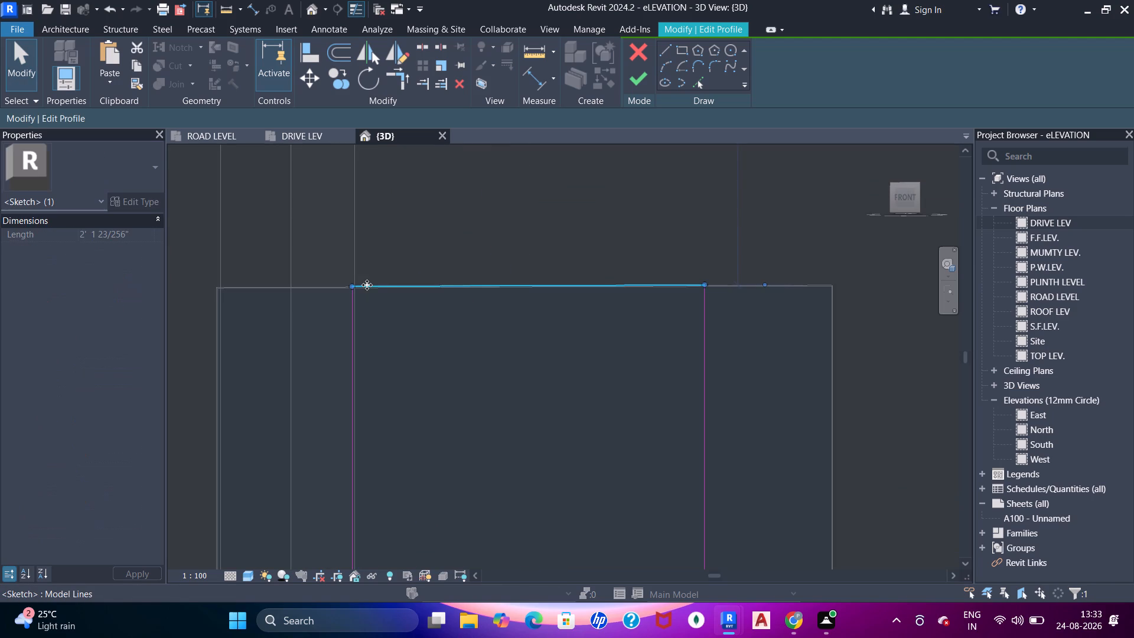
key("Up")
key("Up")
key("Up")
key("Up")
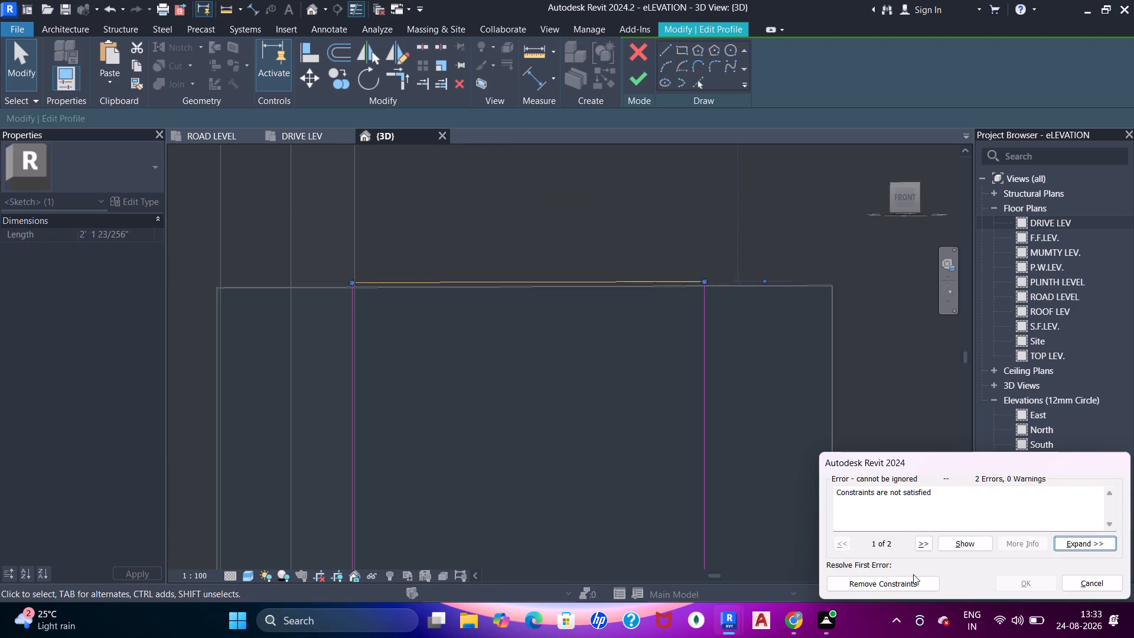
left_click(895, 585)
scroll(454, 314, "down", 5)
middle_click_drag(409, 311, 399, 289)
scroll(458, 259, "down", 3)
middle_click_drag(459, 265, 435, 239)
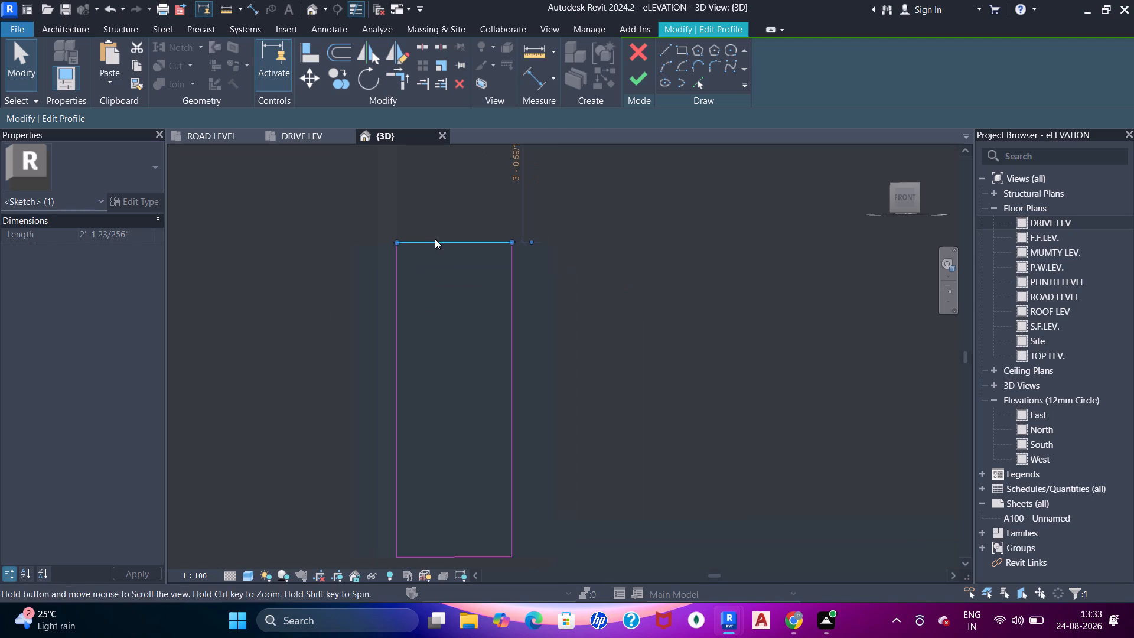
key("Up")
key("Up")
key("Up")
key("Up")
key("Up")
key("Up")
key("Up")
key("Up")
key("Up")
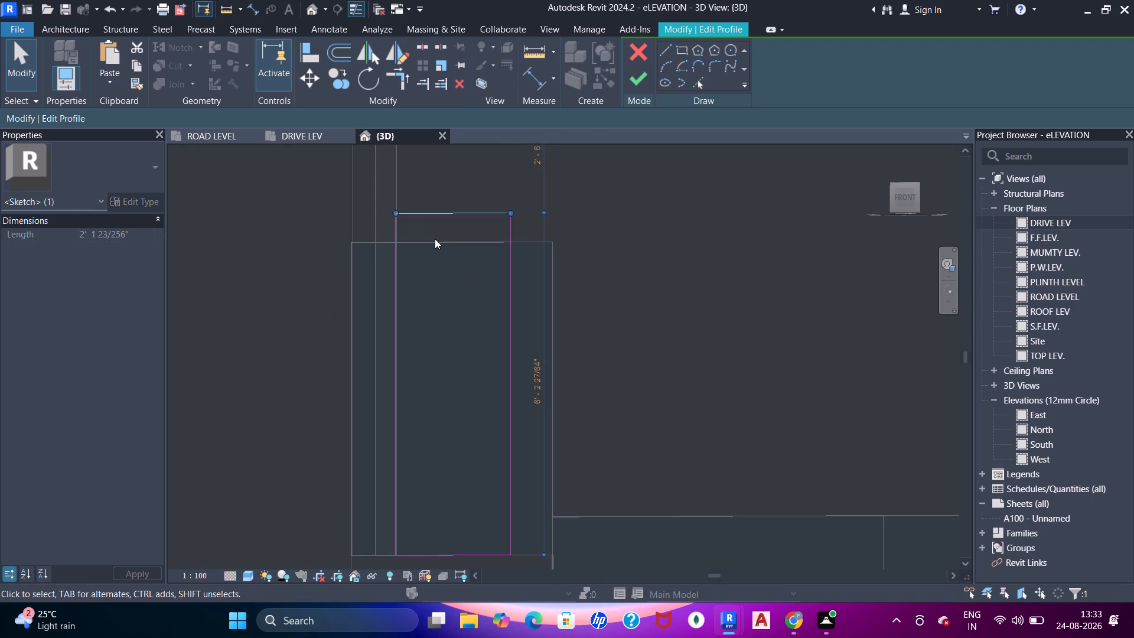
key("Up")
key("Up")
key("Up")
key("Up")
key("Up")
key("Up")
key("Up")
key("Up")
key("Up")
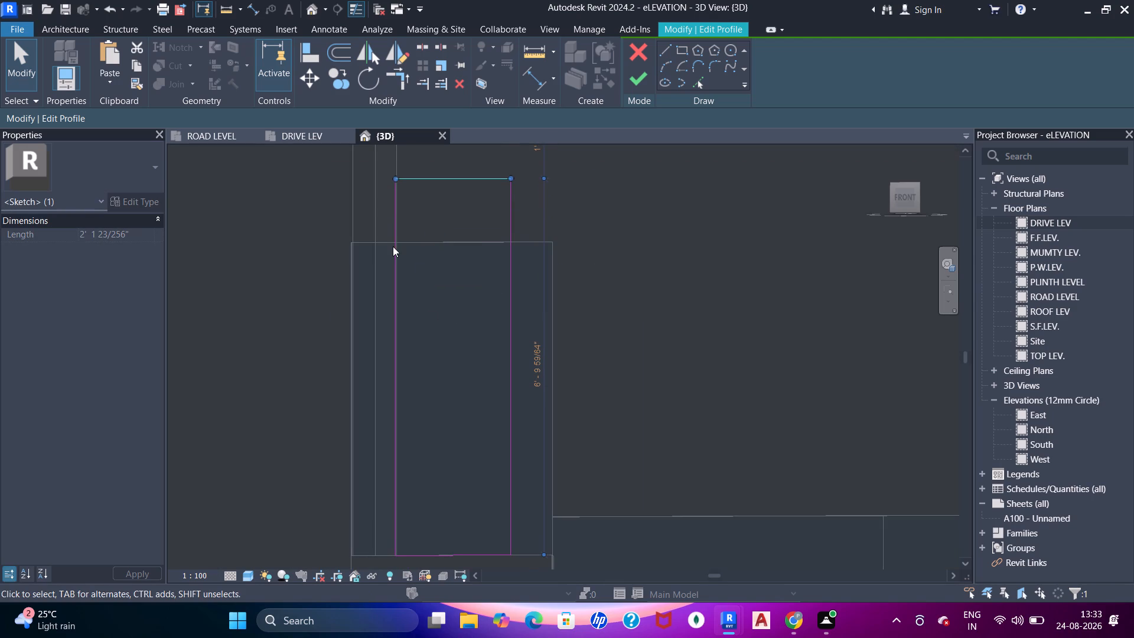
key("Up")
Align the bottom edge of the jali profile with the top of the balcony's glass railing, removing its constraints.
scroll(504, 253, "down", 4)
middle_click_drag(404, 284, 395, 272)
scroll(530, 384, "up", 5)
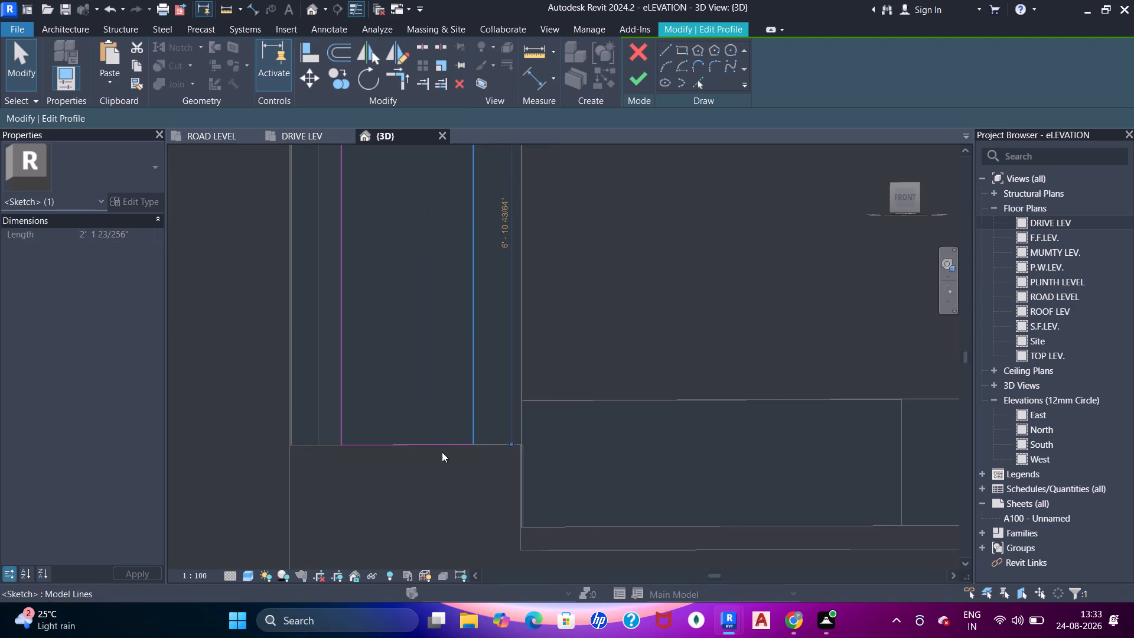
left_click(432, 451)
key("a")
key("a")
key("a")
key("a")
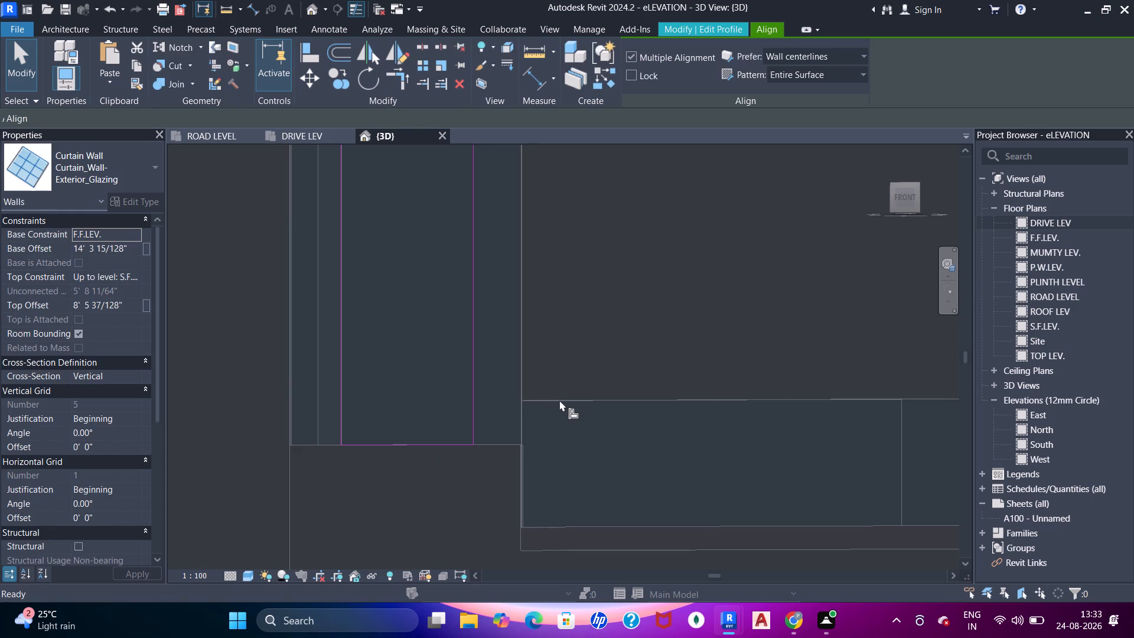
left_click(559, 400)
left_click(415, 441)
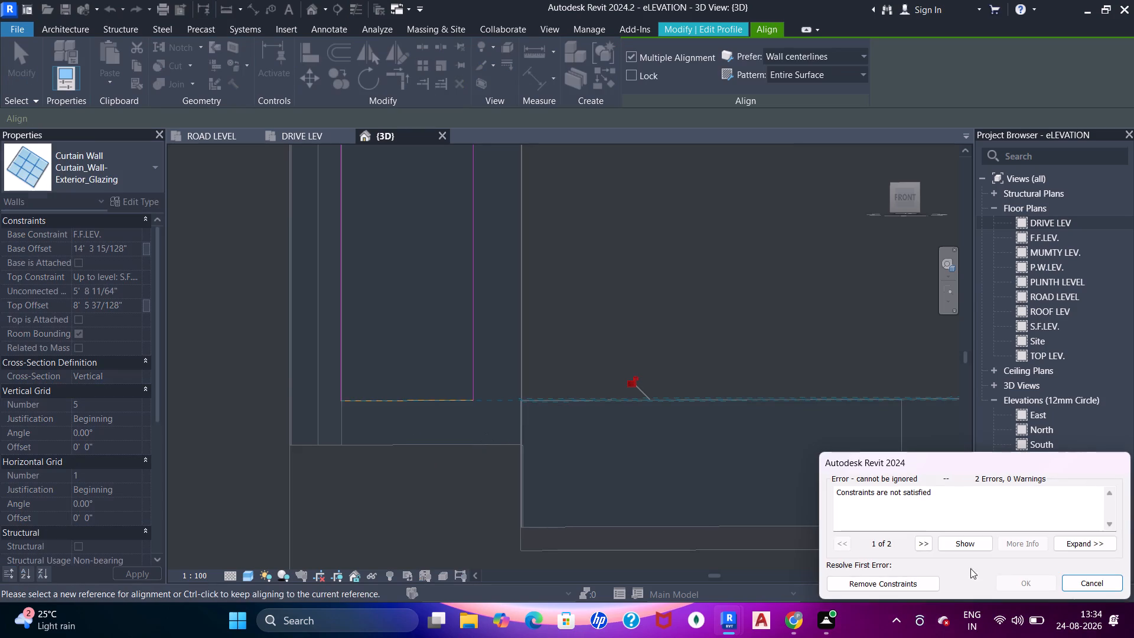
left_click(897, 582)
scroll(507, 393, "down", 5)
middle_click_drag(482, 401, 556, 447, "shift")
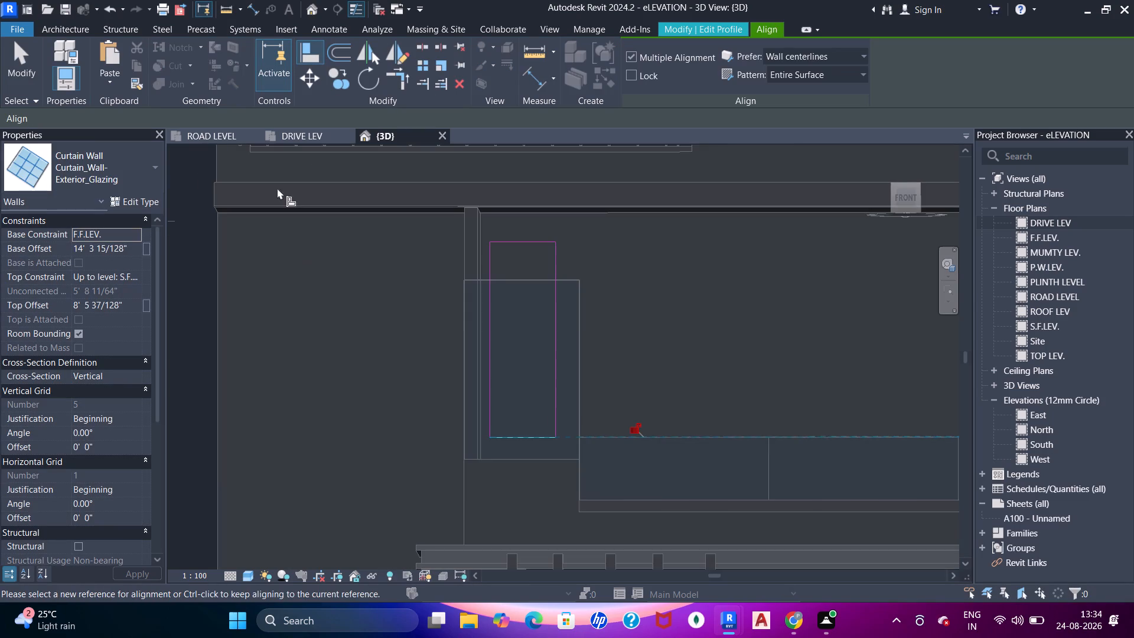
Check the CNC jali on the DRIVE LEV drawing and nudge the profile's bottom edge up until it is about 5'-9" high.
left_click(298, 135)
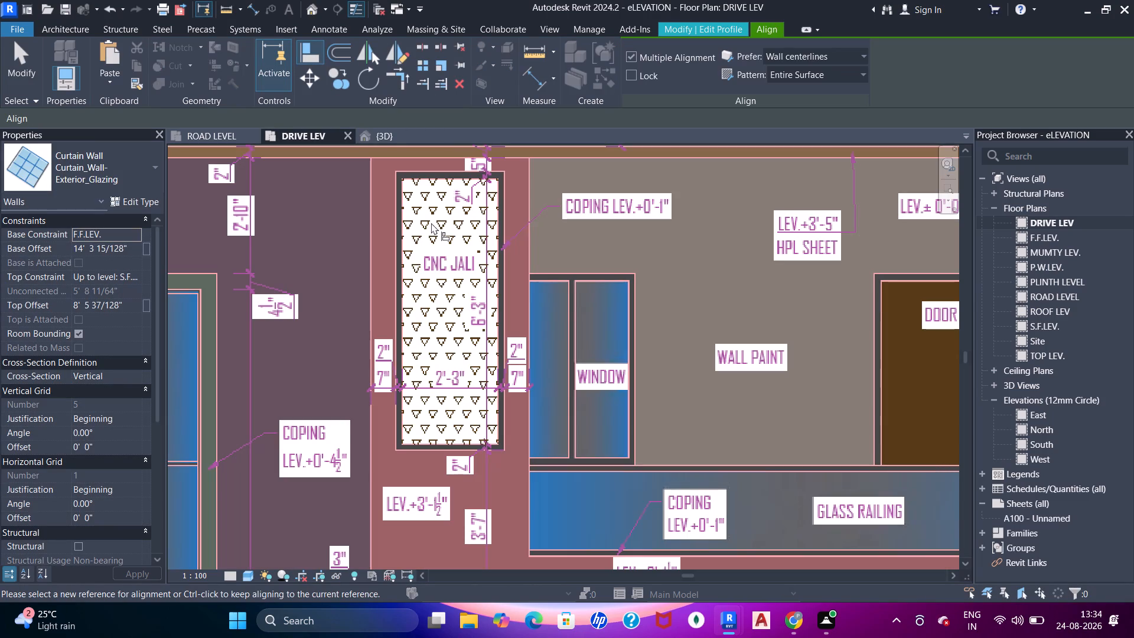
left_click(399, 131)
key("Escape")
key("Escape")
left_click(524, 440)
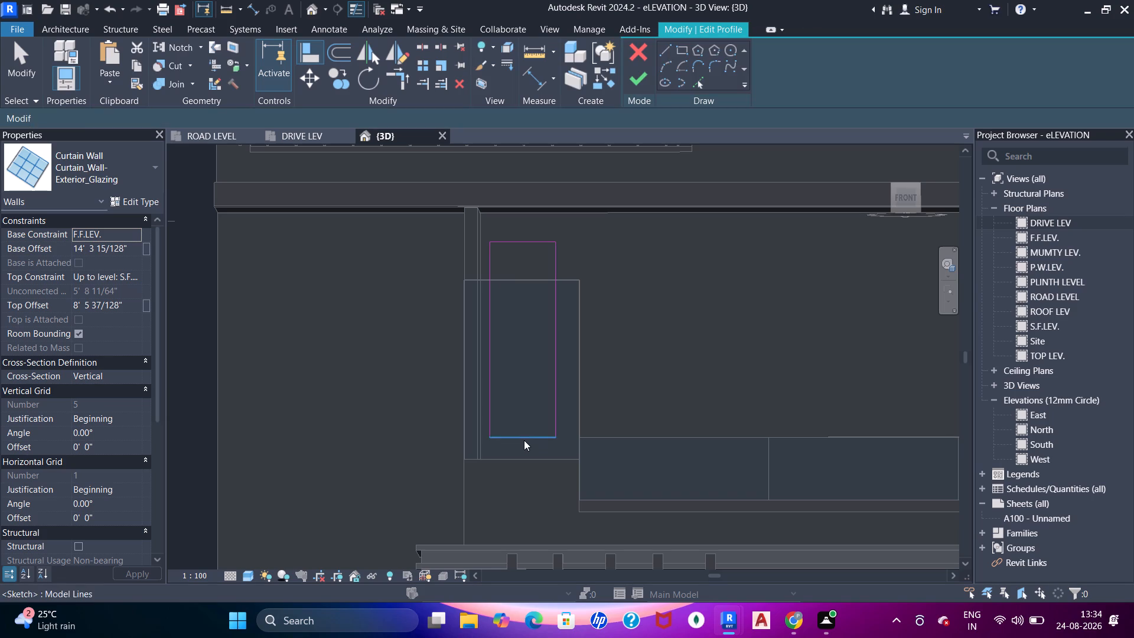
key("Escape")
key("Escape")
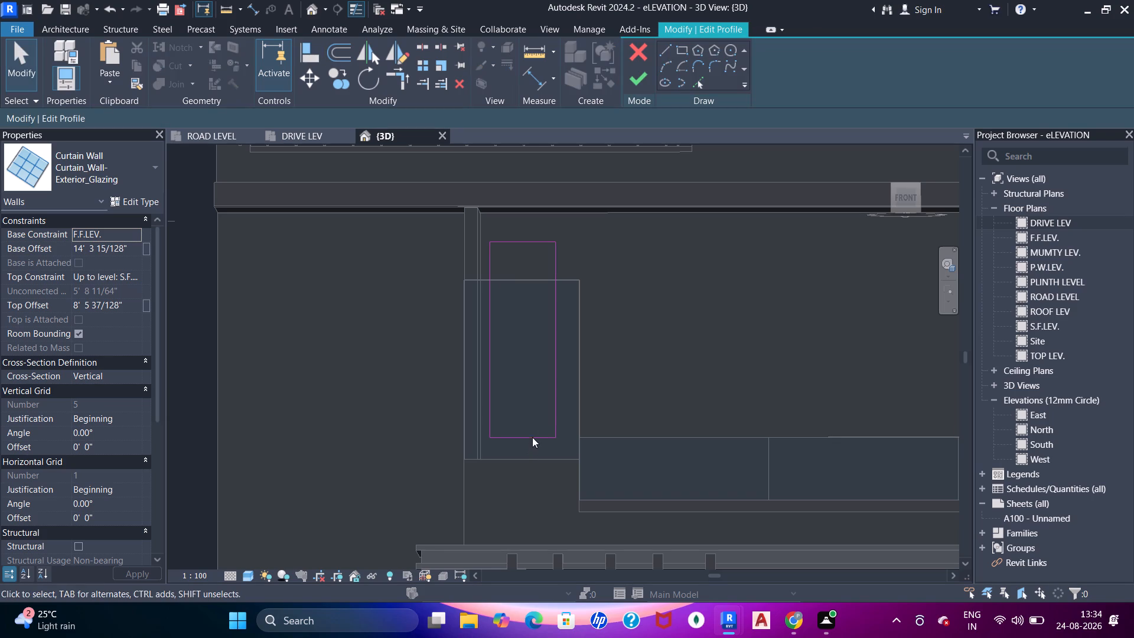
left_click(532, 437)
key("Up")
key("Up")
key("Up")
key("Up")
key("Up")
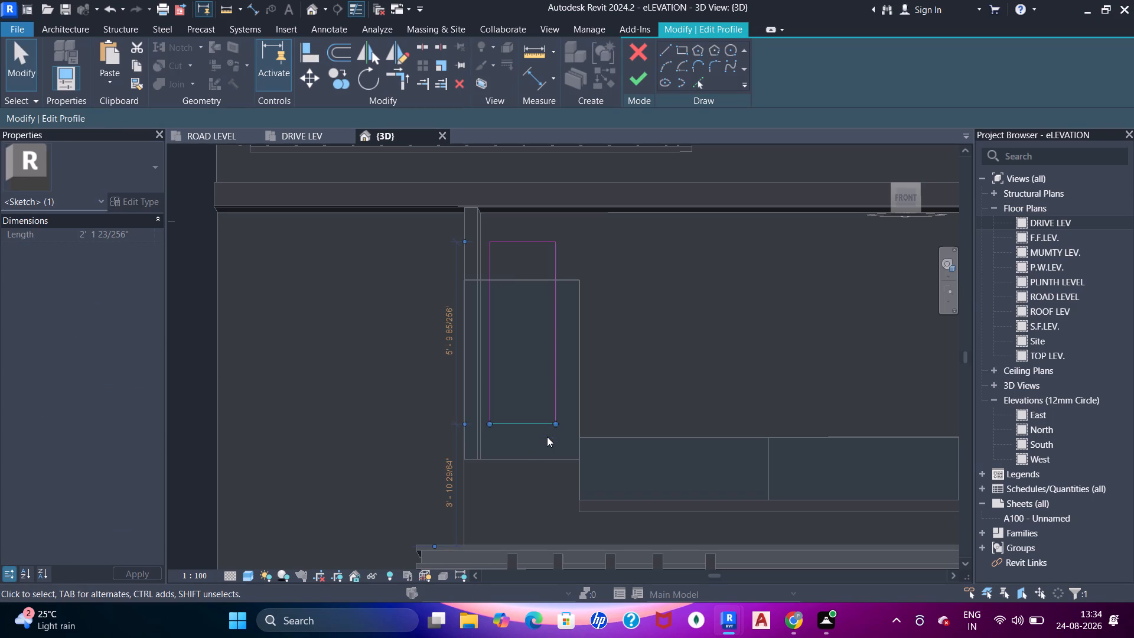
Recheck the jali on the DRIVE LEV drawing and nudge the profile's top edge up until it is about 6'-4" high.
left_click(299, 132)
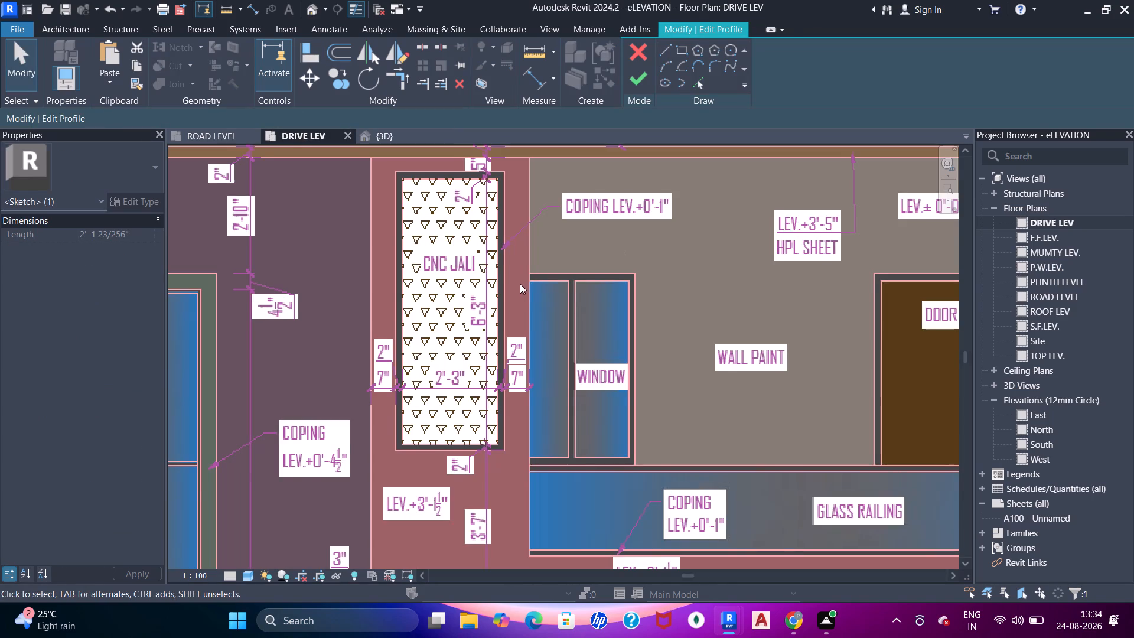
middle_click_drag(503, 269, 507, 237)
left_click(376, 137)
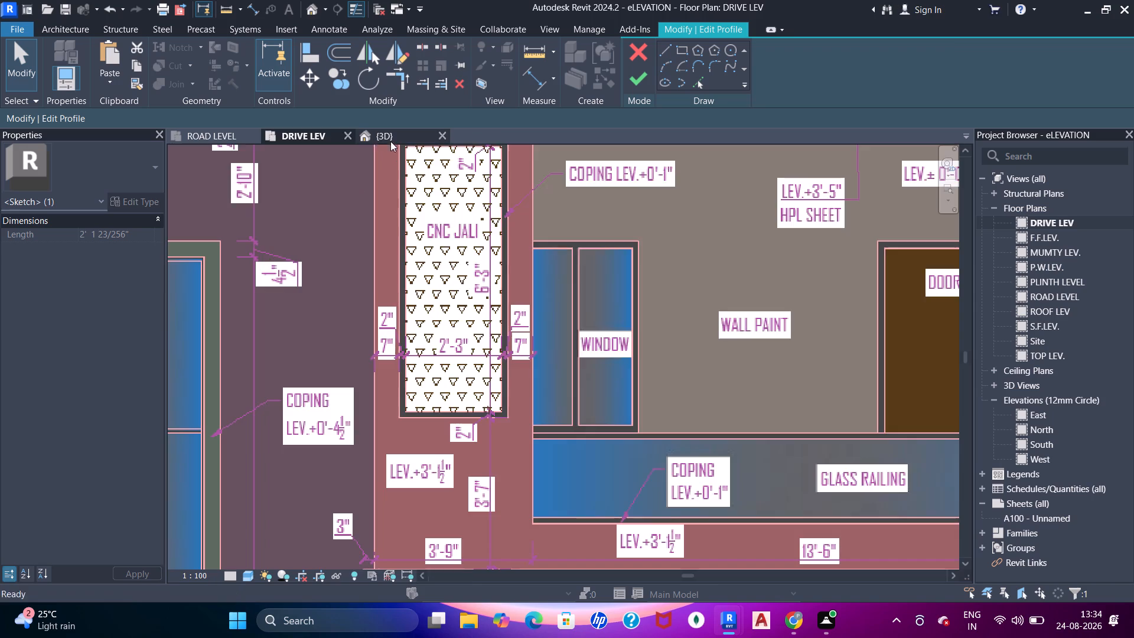
middle_click_drag(485, 230, 488, 275)
scroll(501, 270, "up", 5)
left_click(530, 298)
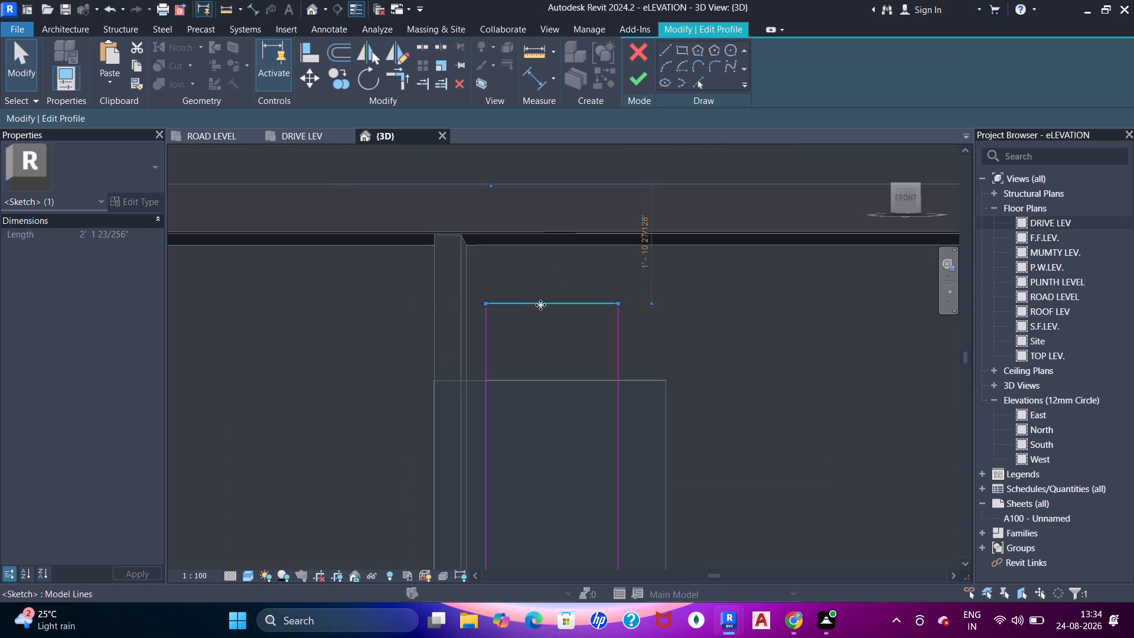
key("Up")
key("Up")
key("Up")
key("Up")
key("Up")
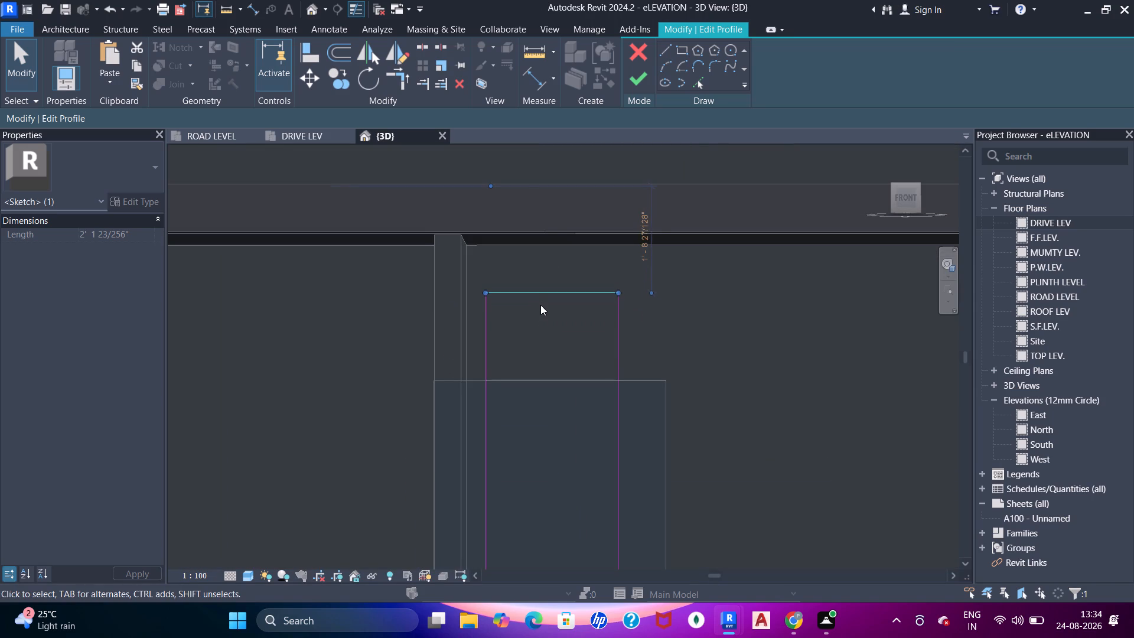
key("Up")
key("Up")
key("Up")
key("Up")
key("Up")
key("Up")
key("Up")
key("Up")
key("Up")
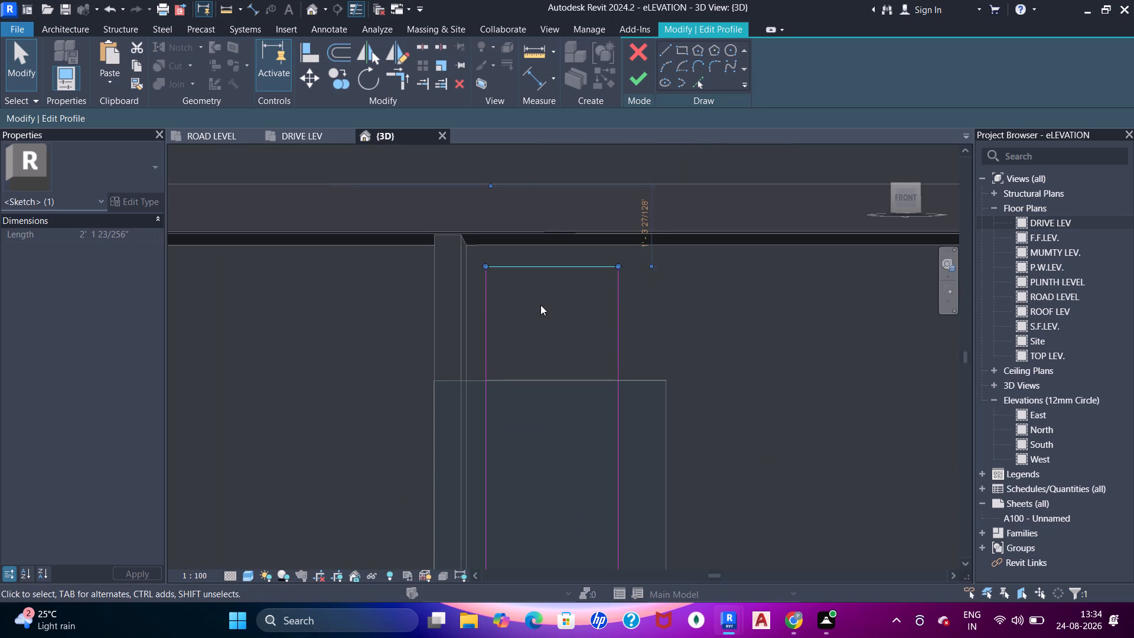
scroll(653, 179, "down", 3)
middle_click_drag(630, 205, 676, 247, "shift")
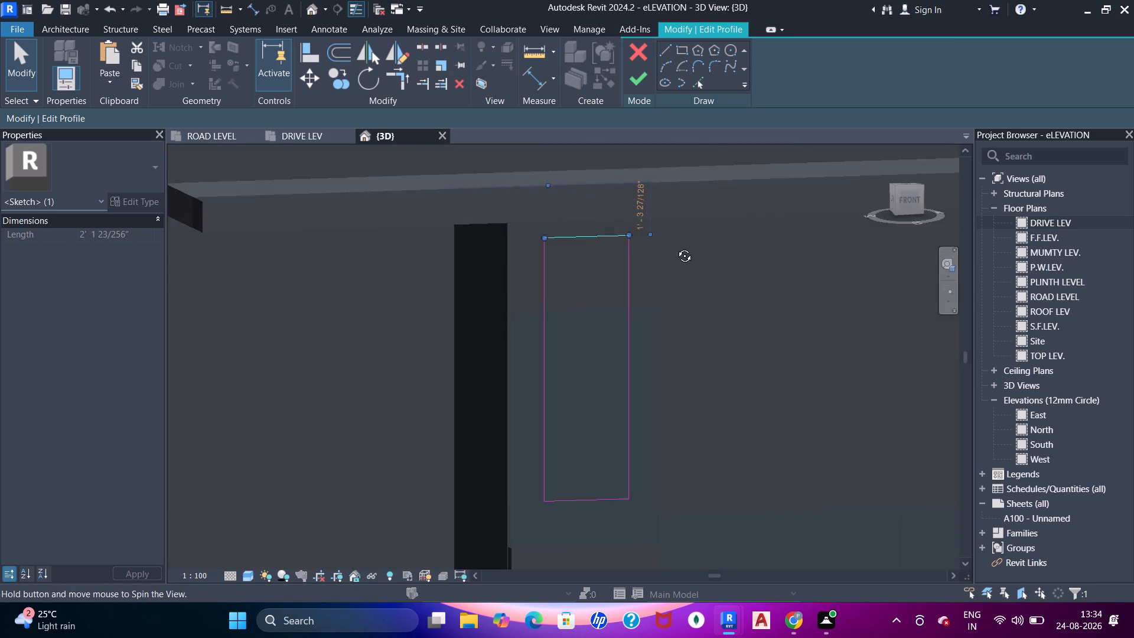
middle_click_drag(676, 247, 618, 219, "shift")
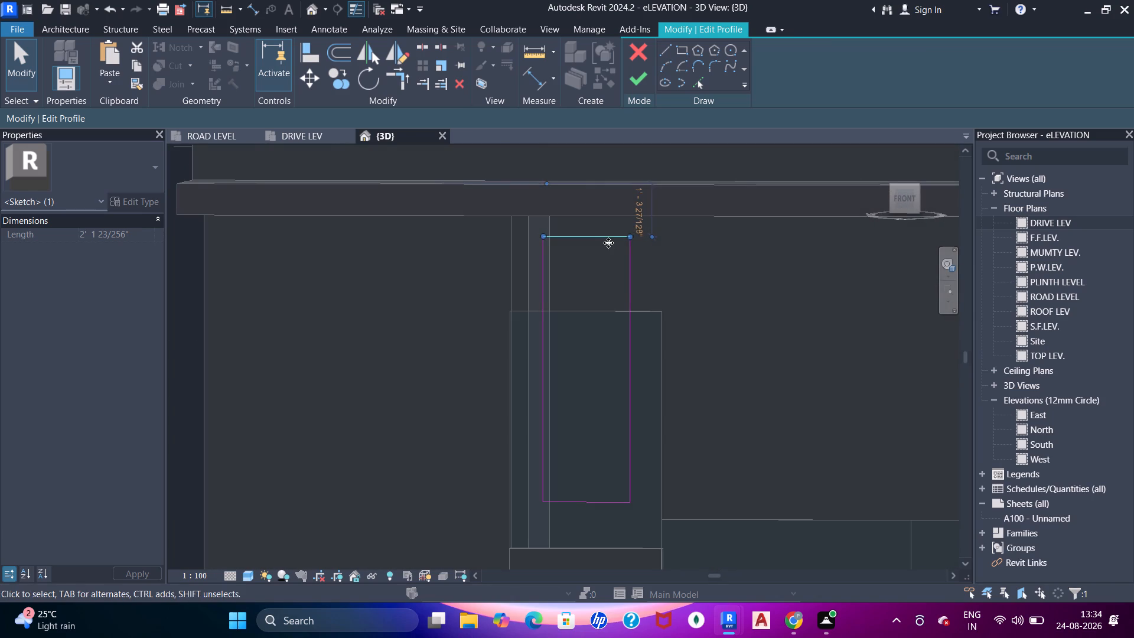
key("Escape")
left_click(633, 282)
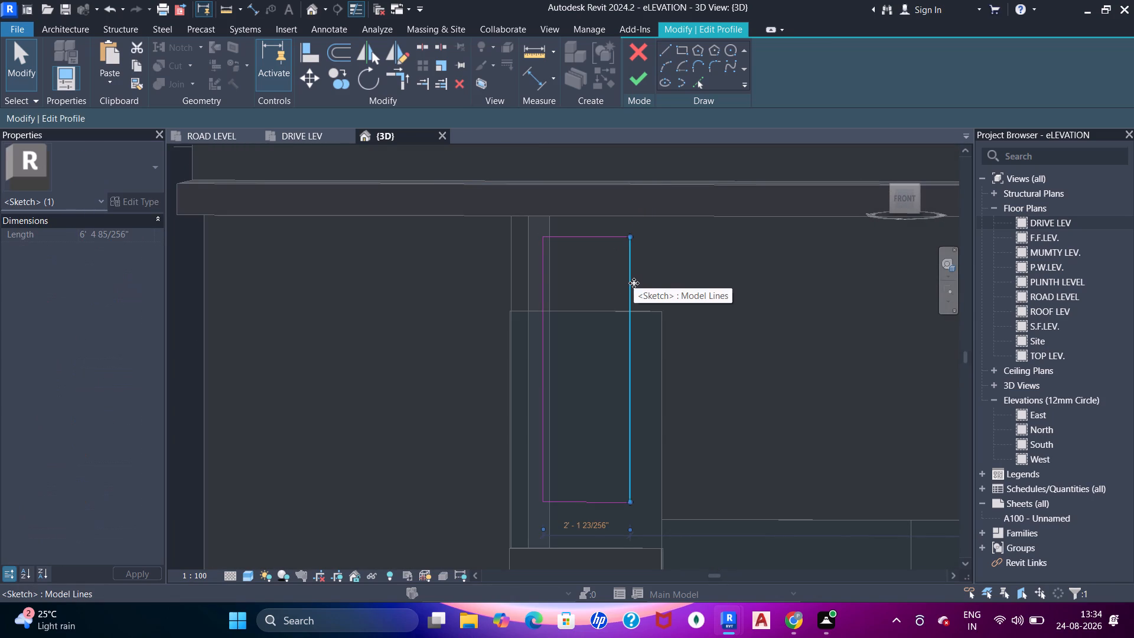
key("Escape")
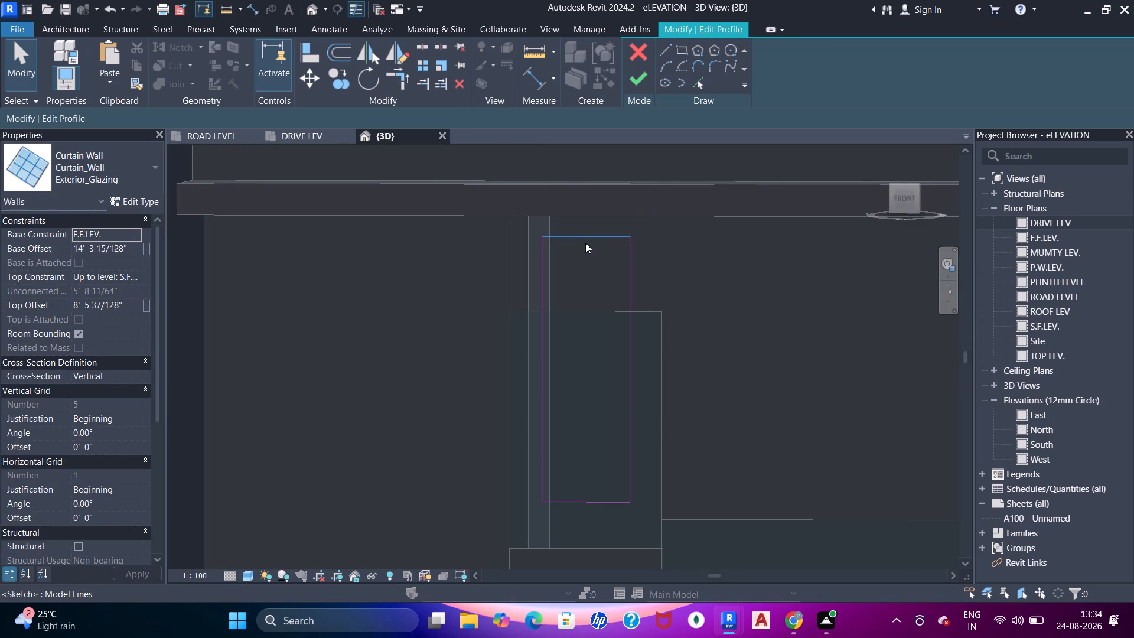
Finish the curtain wall's profile edit for the CNC jali.
left_click_drag(632, 77, 648, 77)
scroll(547, 359, "down", 3)
middle_click_drag(497, 377, 620, 440, "shift")
key("Escape")
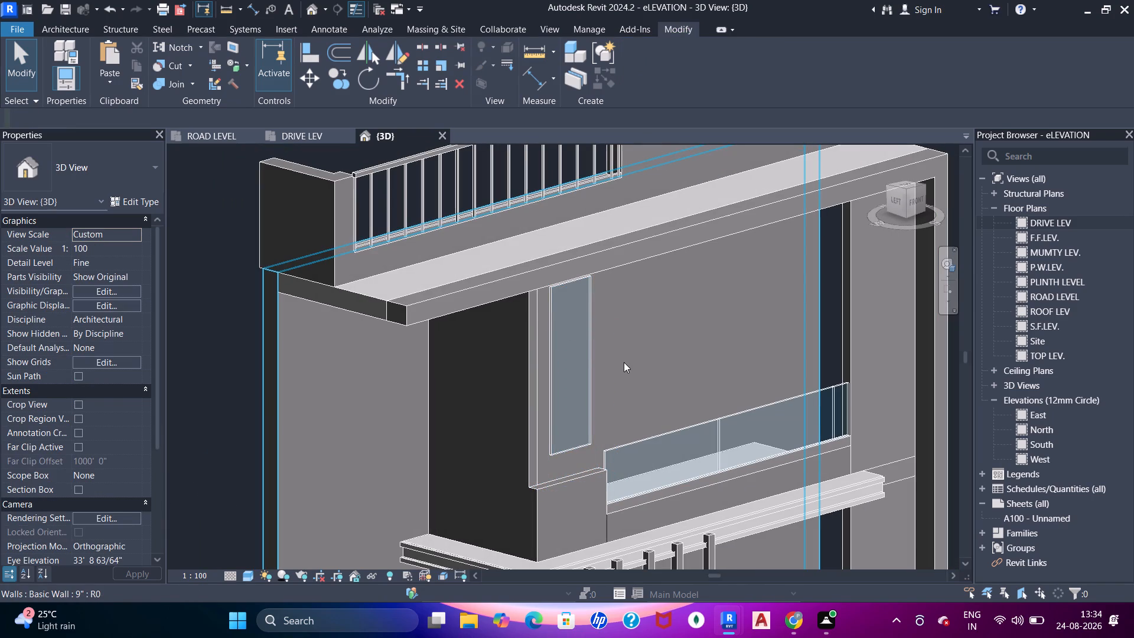
Raise the top of the low 5" wall beside the balcony to the jali's bottom edge, about 3'-10" high.
middle_click_drag(561, 465, 533, 423, "shift")
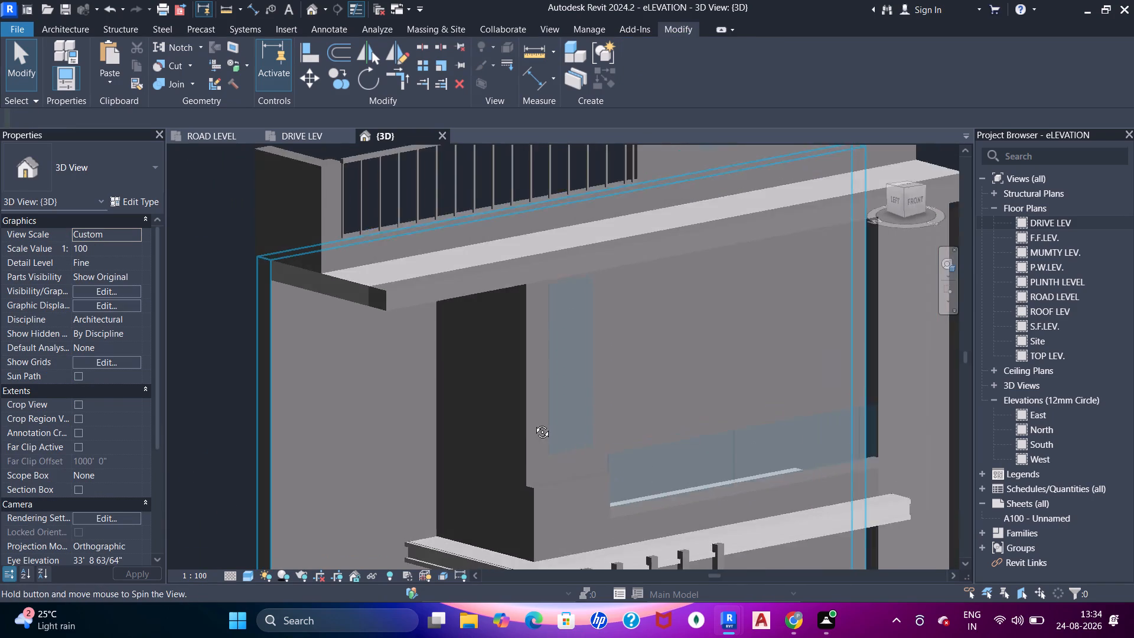
middle_click_drag(533, 423, 472, 440, "shift")
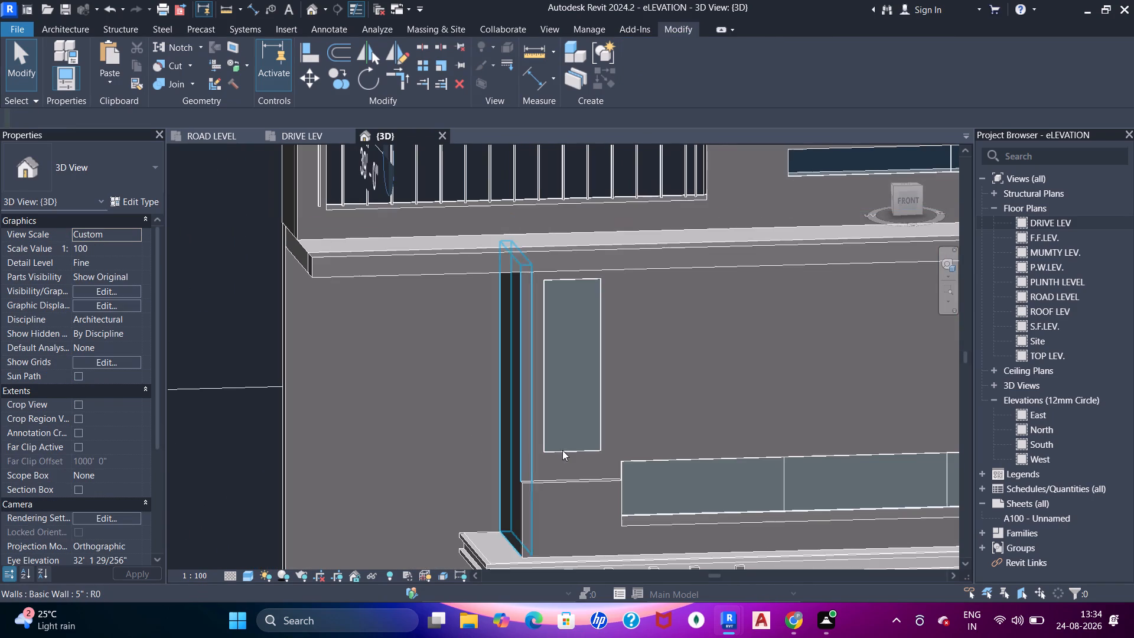
middle_click_drag(546, 478, 537, 479, "shift")
left_click(549, 479)
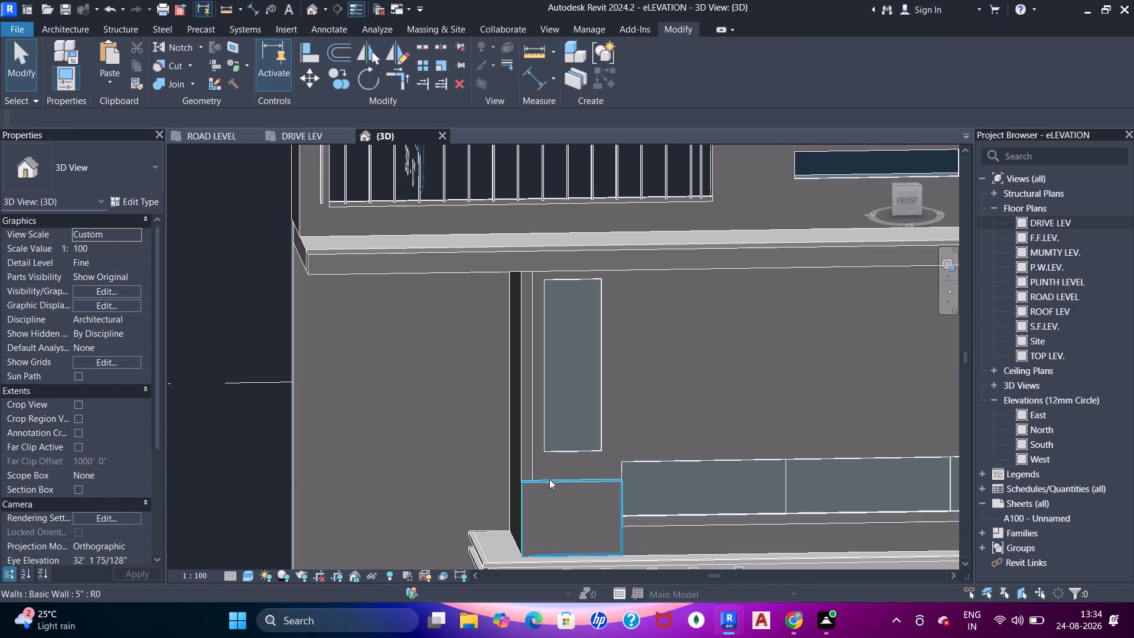
scroll(542, 490, "up", 5)
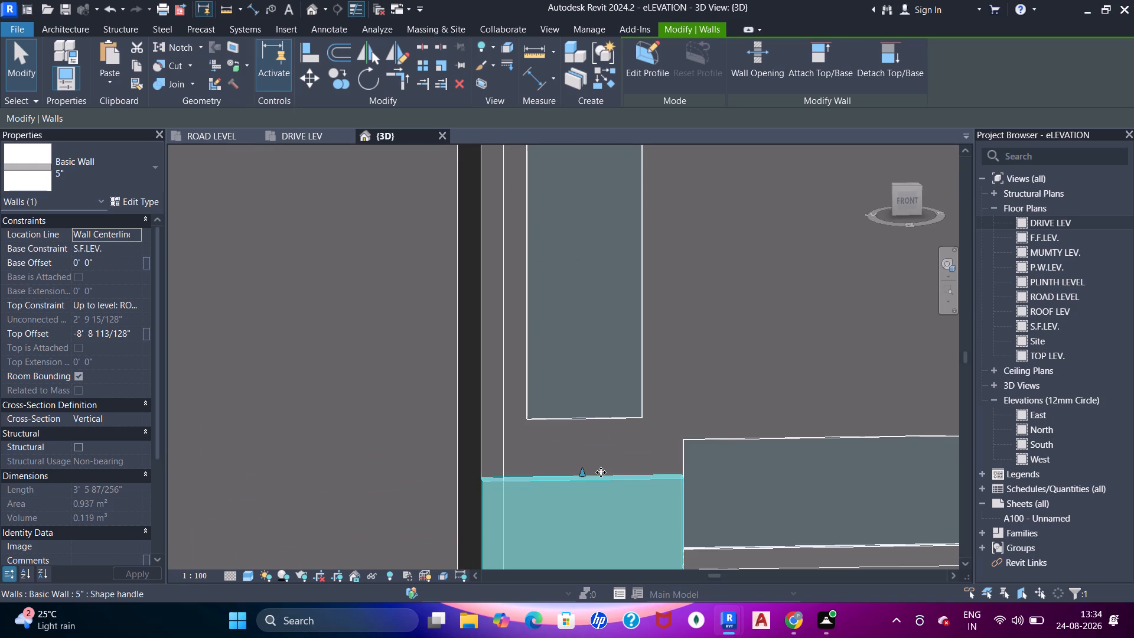
left_click_drag(585, 472, 593, 419)
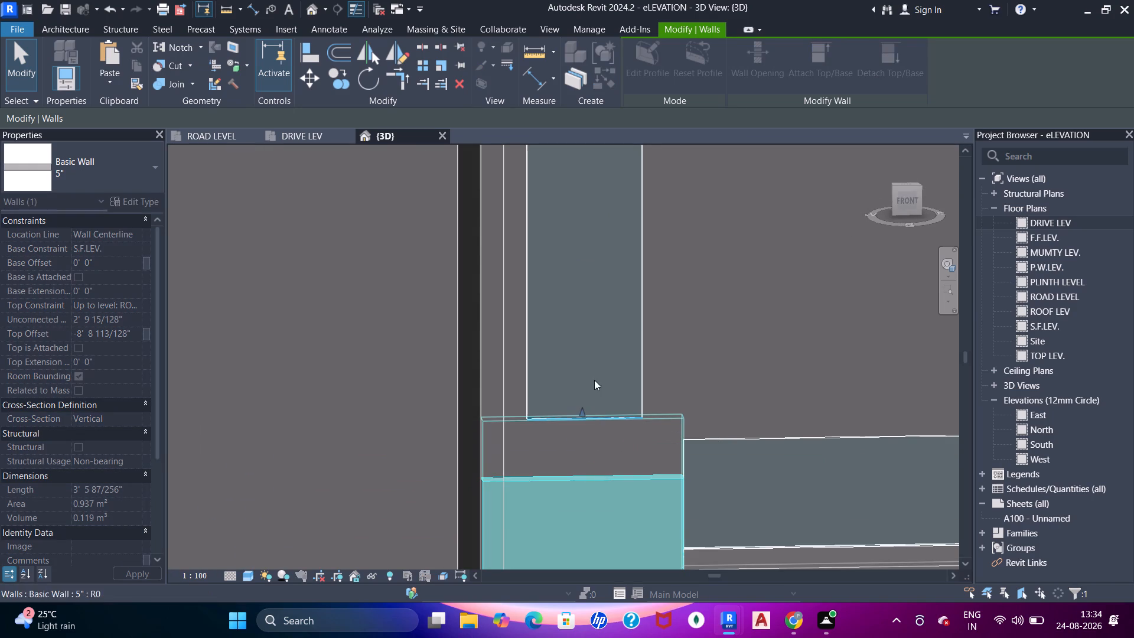
scroll(594, 380, "down", 5)
middle_click_drag(580, 349, 513, 399)
key("Escape")
key("Escape")
Start another wall with the same 5" type and settings as the low wall below the CNC jali.
middle_click_drag(563, 364, 525, 349)
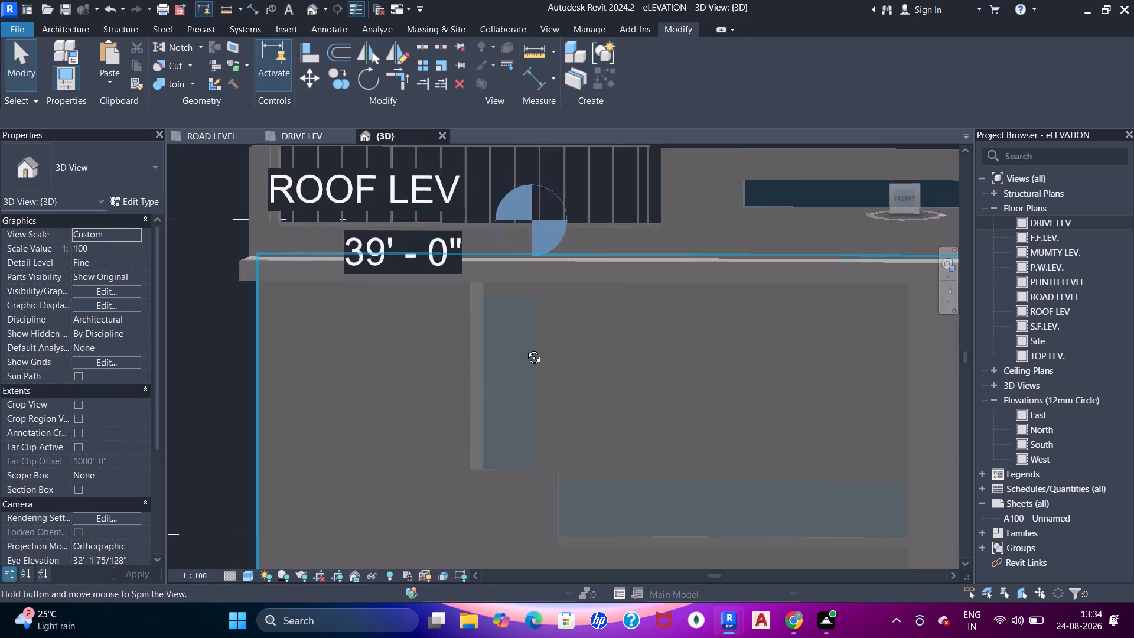
middle_click_drag(525, 349, 520, 392)
scroll(506, 454, "up", 1)
middle_click_drag(552, 473, 535, 434)
scroll(533, 442, "up", 1)
left_click(531, 443)
left_click(603, 77)
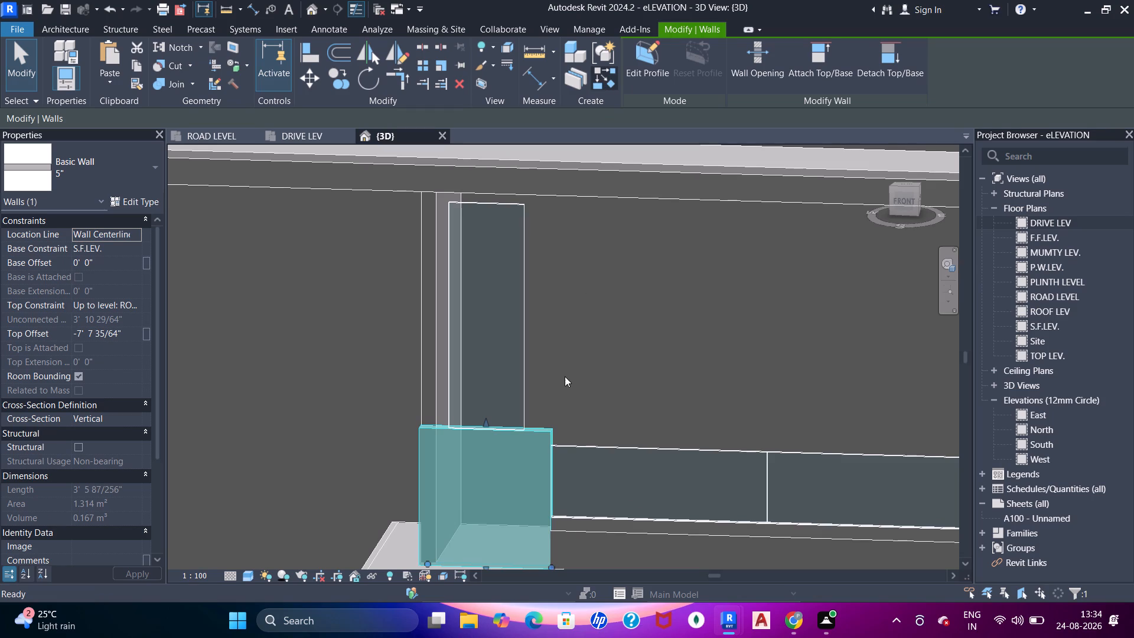
scroll(529, 433, "up", 2)
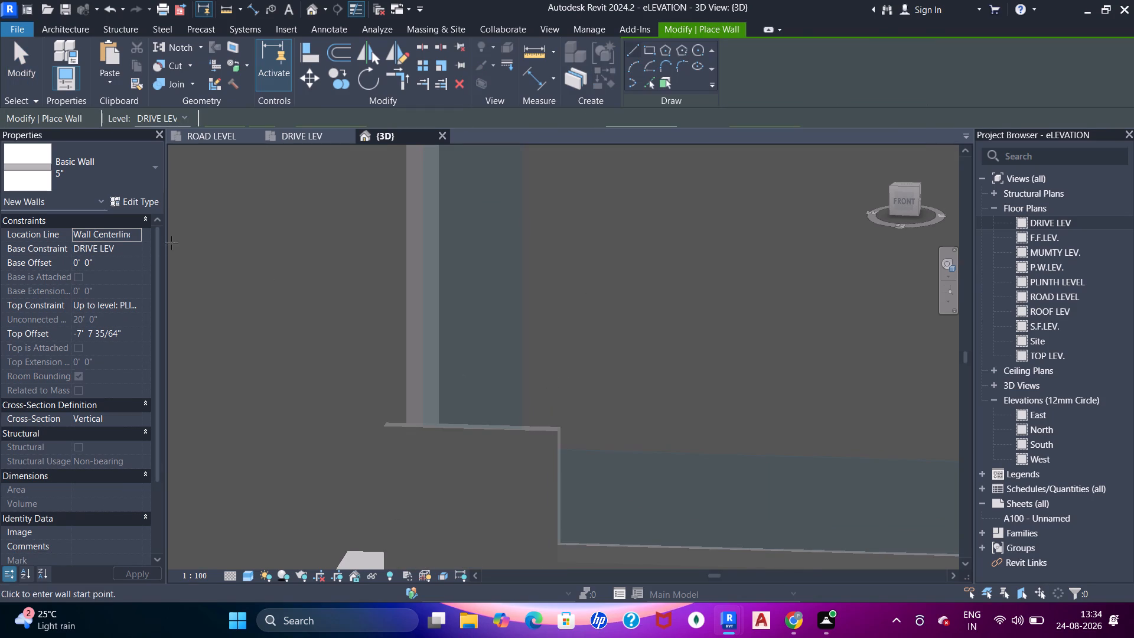
scroll(472, 368, "down", 12)
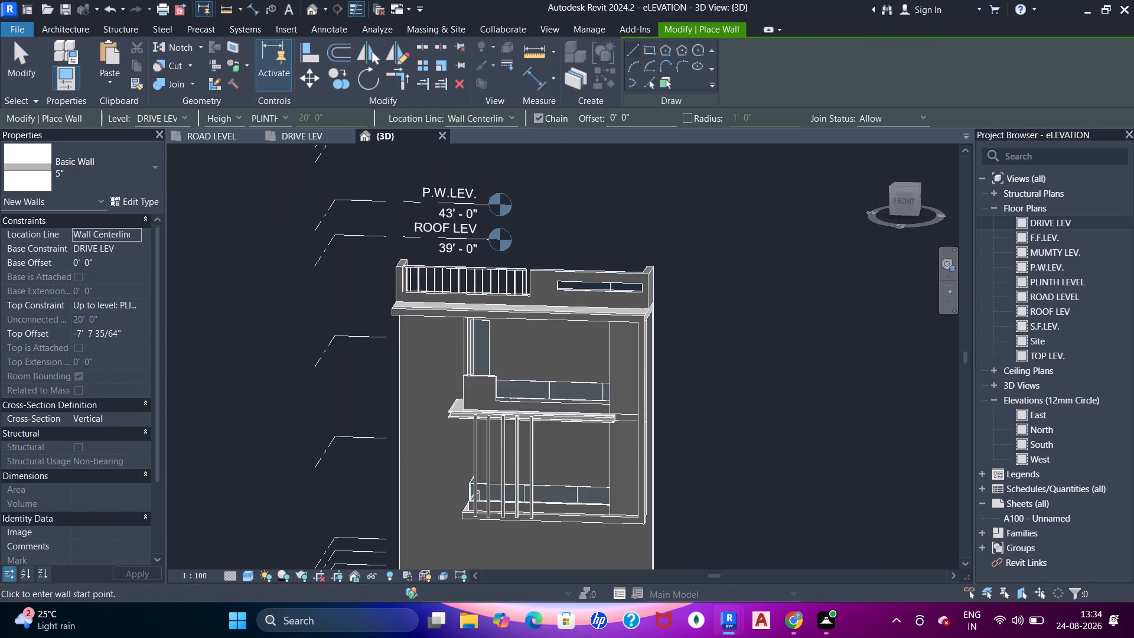
middle_click_drag(510, 399, 560, 343, "shift")
scroll(496, 384, "down", 3, "shift")
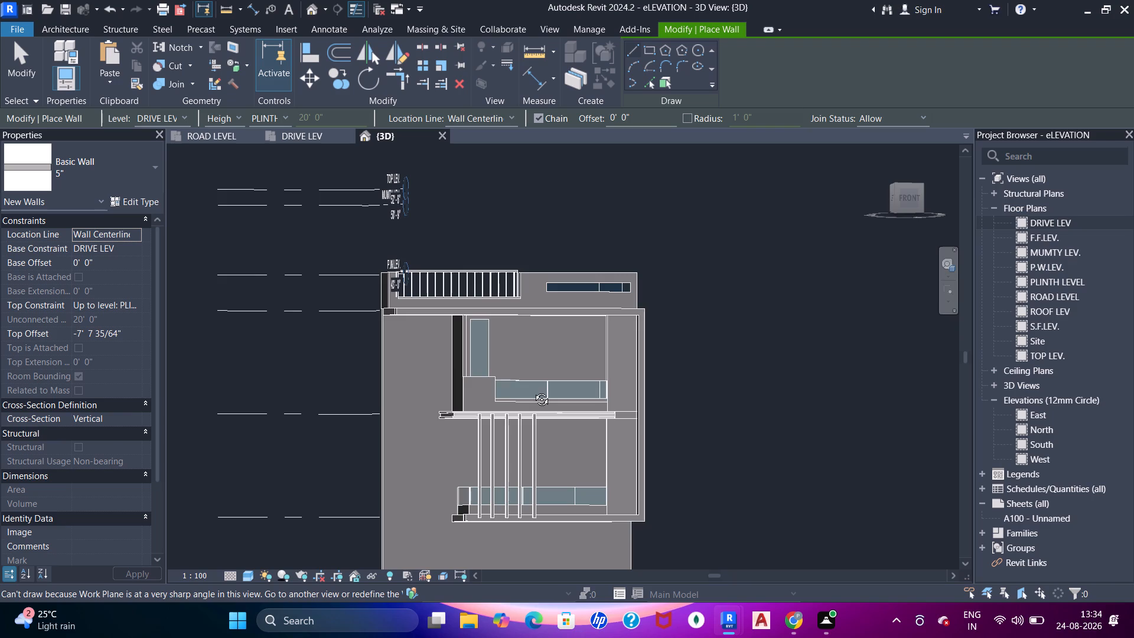
middle_click_drag(533, 390, 465, 421, "shift")
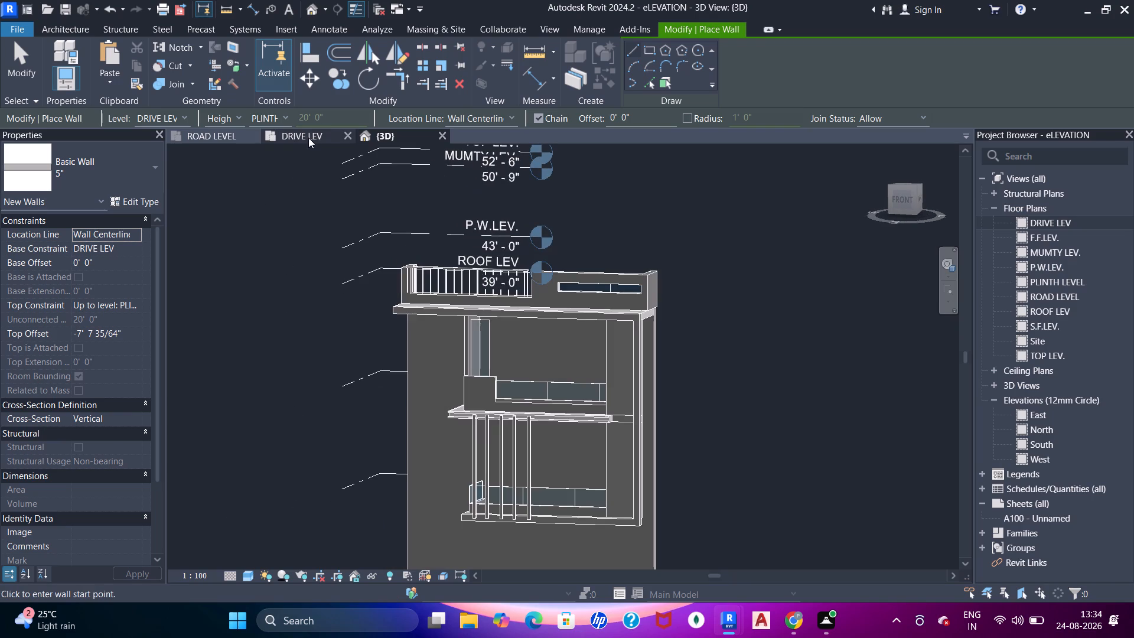
Check the jali surround on the DRIVE LEV drawing and constrain the new wall from S.F.LEV. up to ROOF LEV.
left_click(308, 138)
scroll(579, 382, "down", 6)
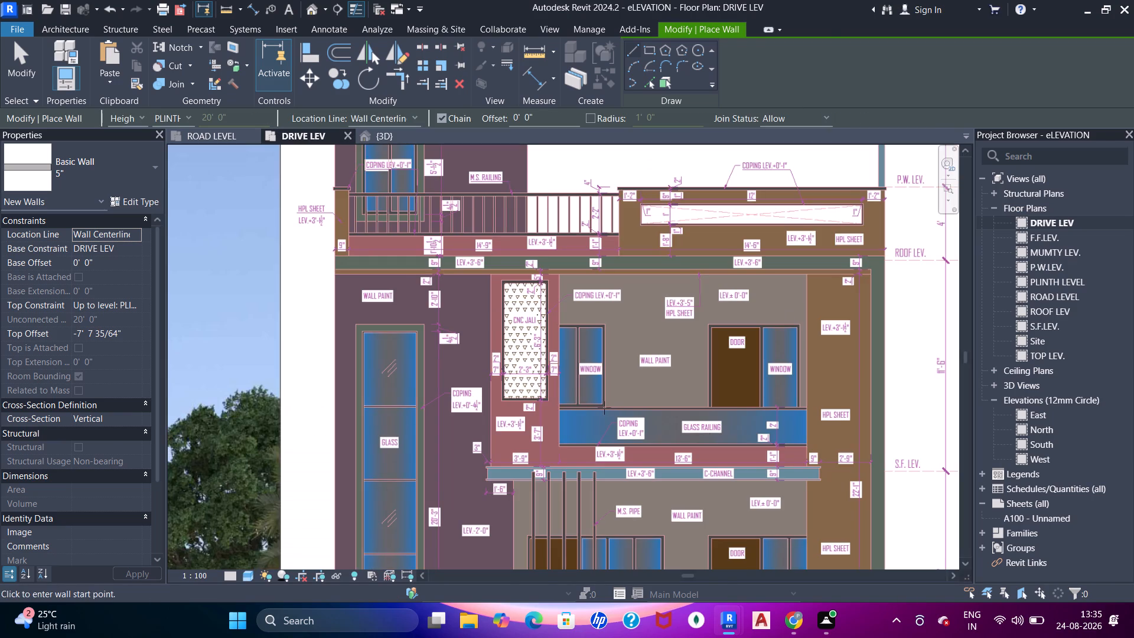
middle_click_drag(601, 408, 579, 408)
middle_click(579, 408)
scroll(579, 408, "up", 3)
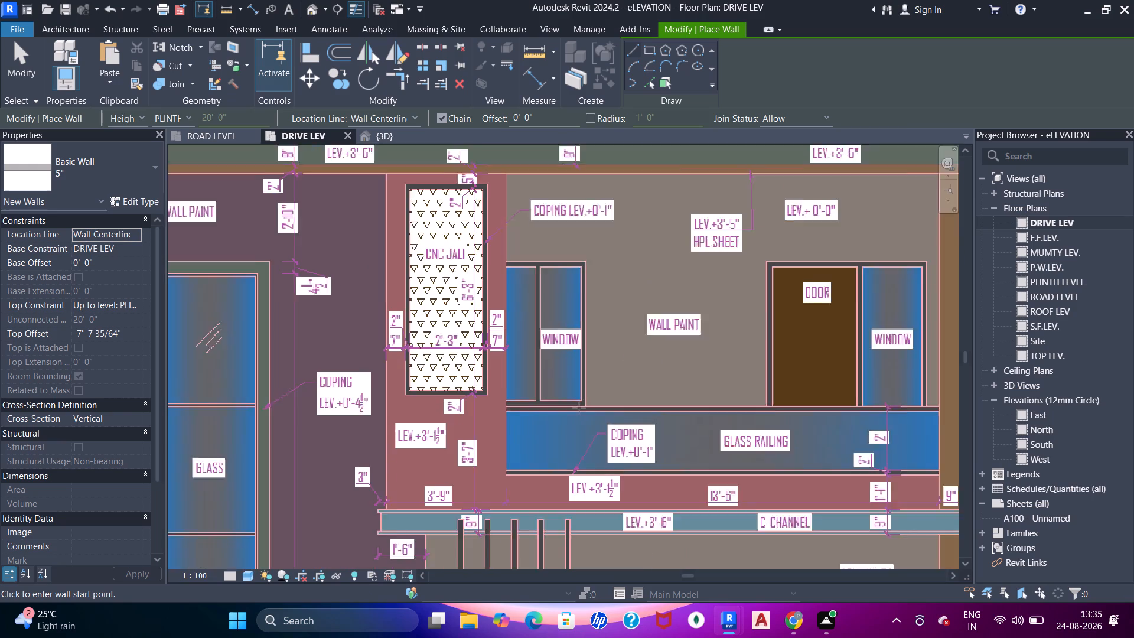
scroll(579, 408, "up", 2)
left_click(412, 136)
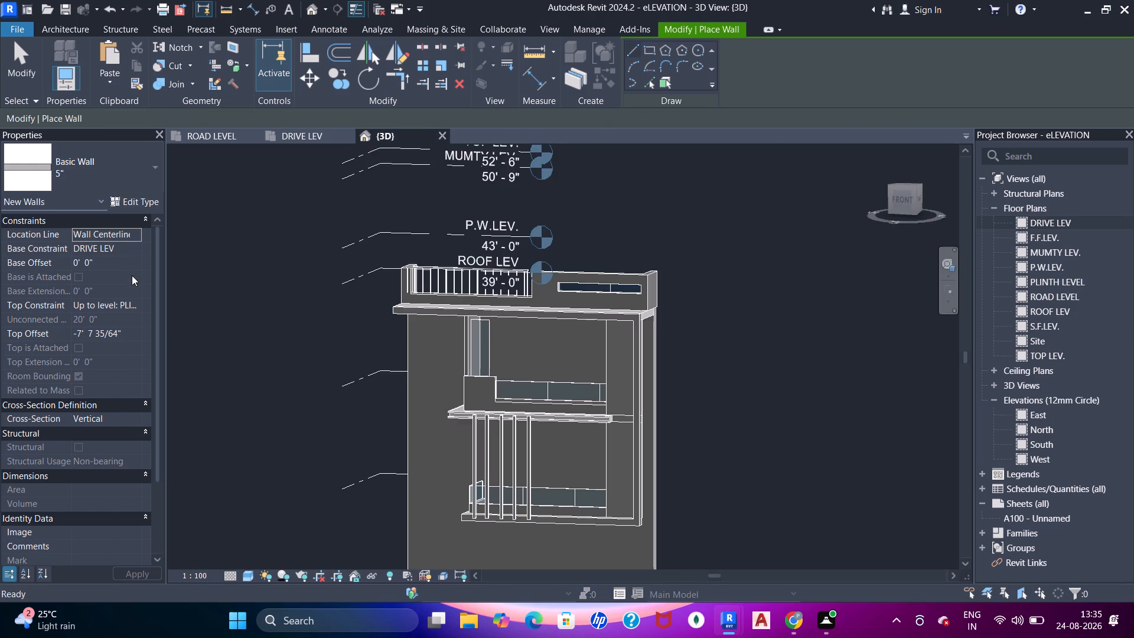
left_click(131, 248)
left_click(103, 310)
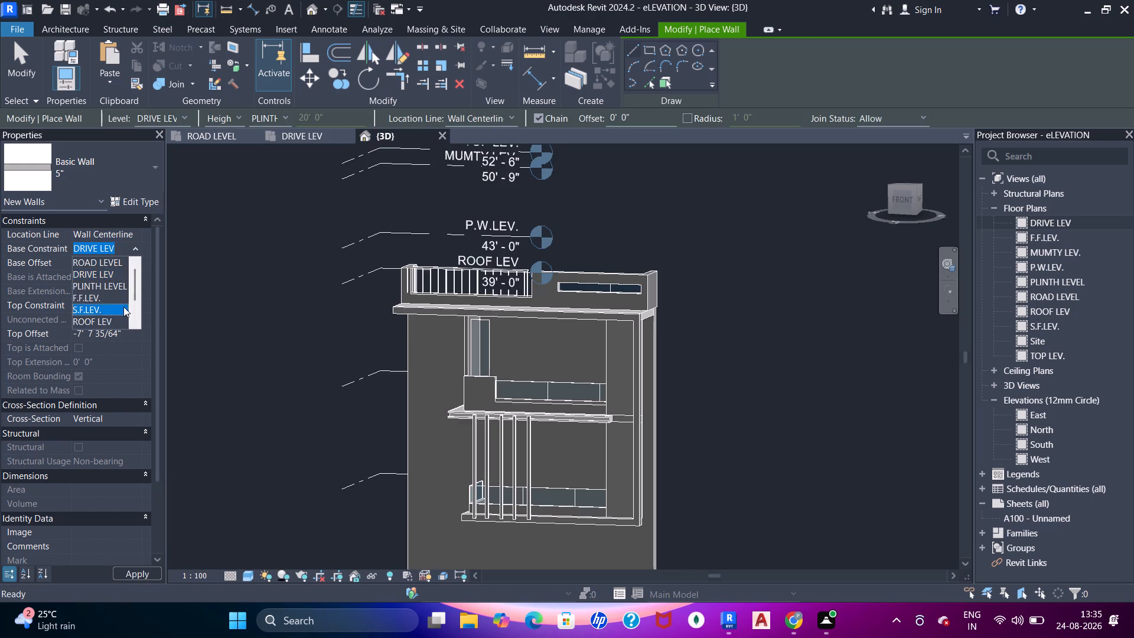
left_click(133, 304)
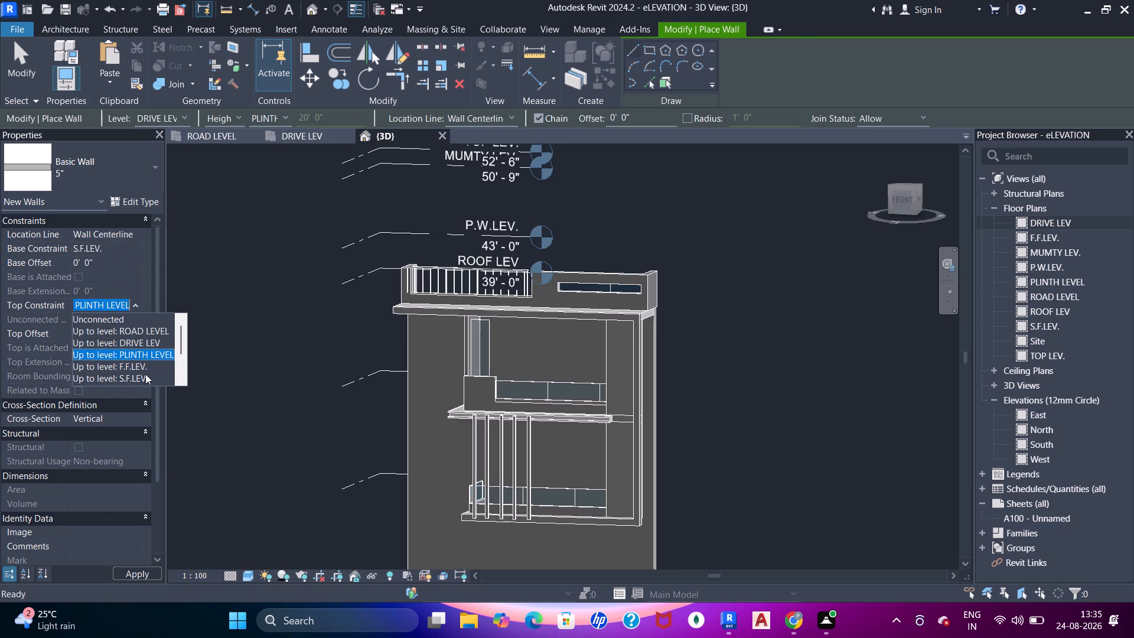
scroll(142, 370, "down", 1)
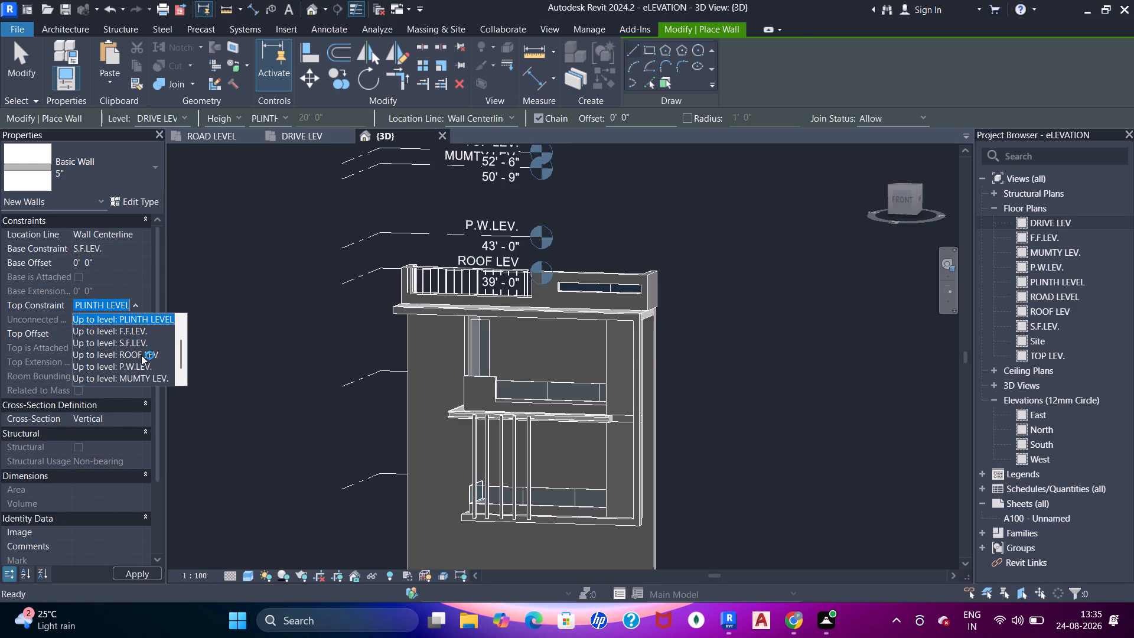
left_click(141, 354)
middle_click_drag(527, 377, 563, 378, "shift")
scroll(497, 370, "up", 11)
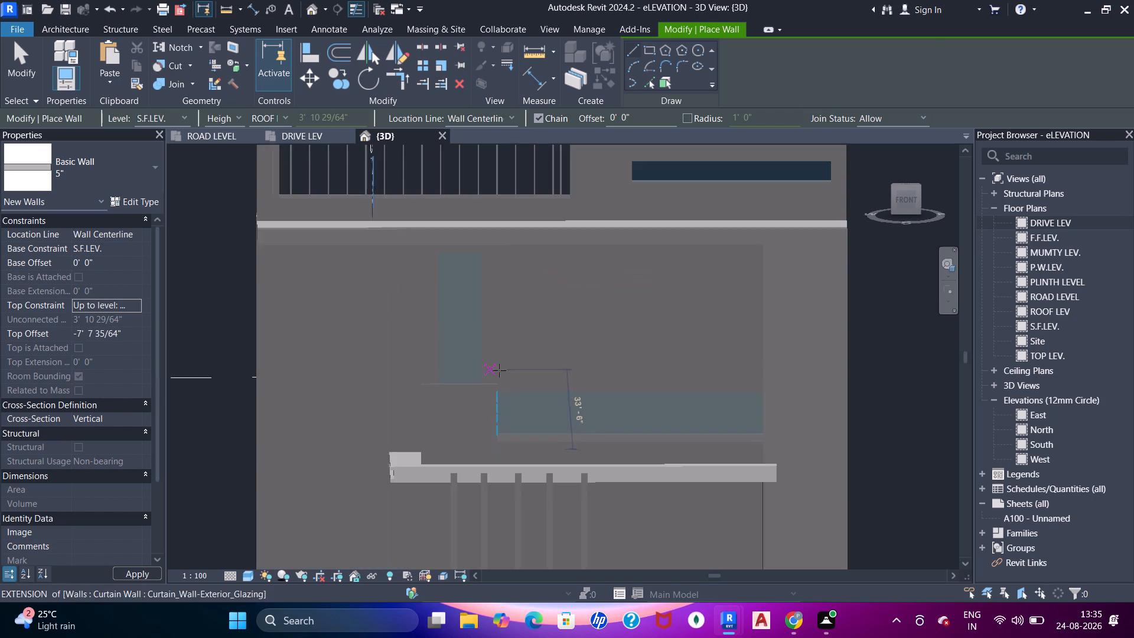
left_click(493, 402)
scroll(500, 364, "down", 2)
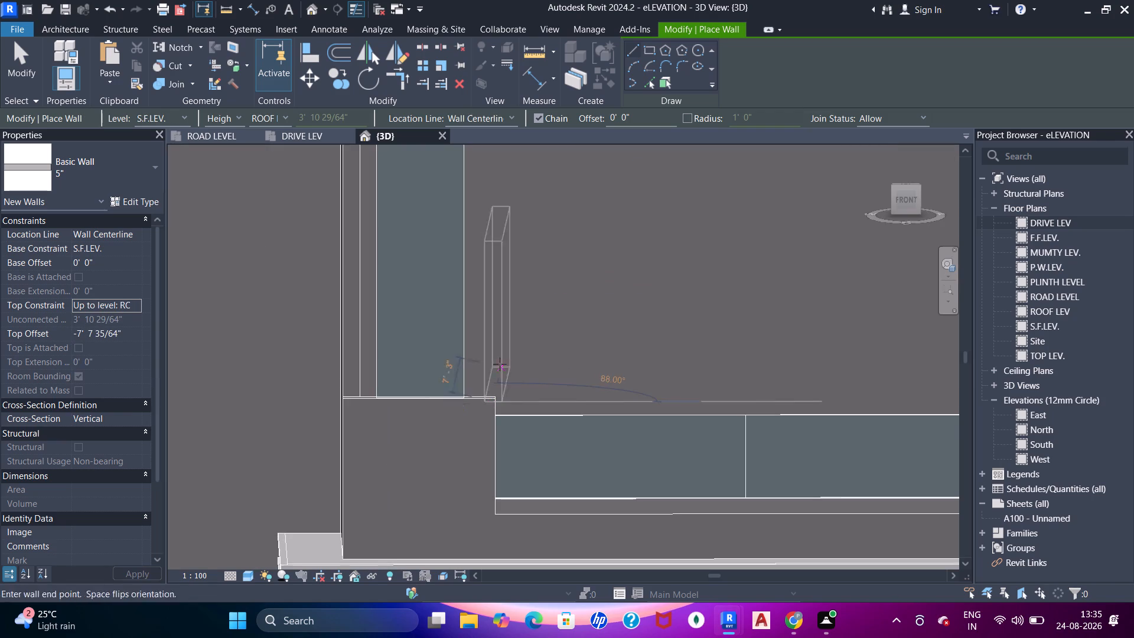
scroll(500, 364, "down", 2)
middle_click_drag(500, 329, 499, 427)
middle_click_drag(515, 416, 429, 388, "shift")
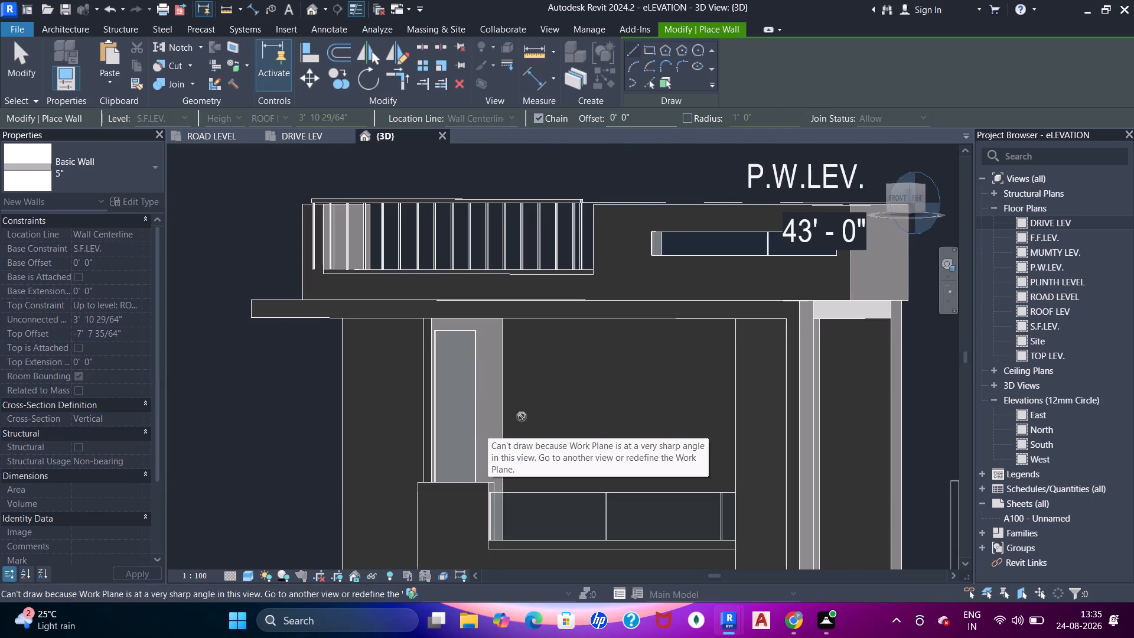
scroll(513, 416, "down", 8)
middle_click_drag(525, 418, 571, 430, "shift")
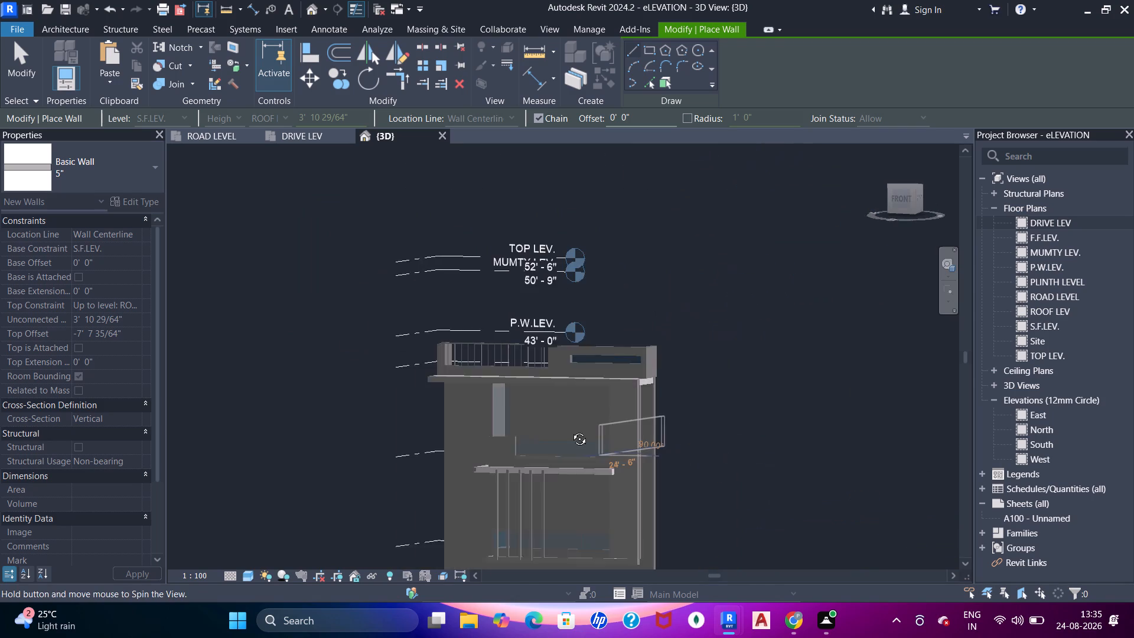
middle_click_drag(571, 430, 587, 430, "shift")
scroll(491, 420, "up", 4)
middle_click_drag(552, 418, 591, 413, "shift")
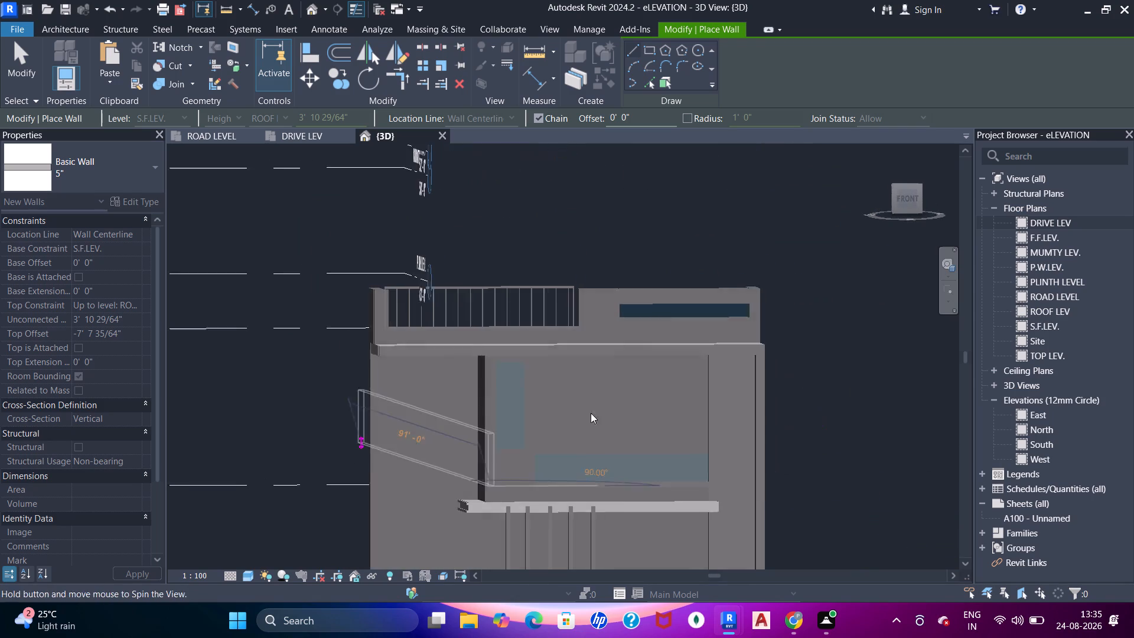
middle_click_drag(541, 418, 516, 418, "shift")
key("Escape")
Draw a 5" wall about 22'-9" long, perpendicular to the facade, from the low wall's top corner beside the glass railing.
scroll(537, 440, "up", 4)
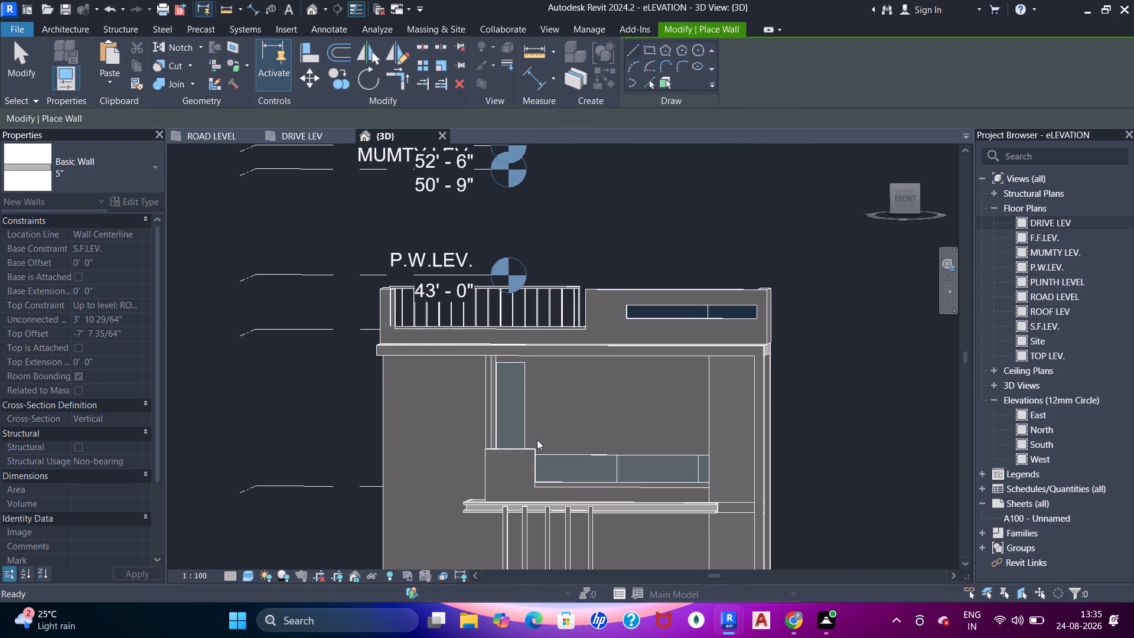
scroll(537, 440, "up", 2)
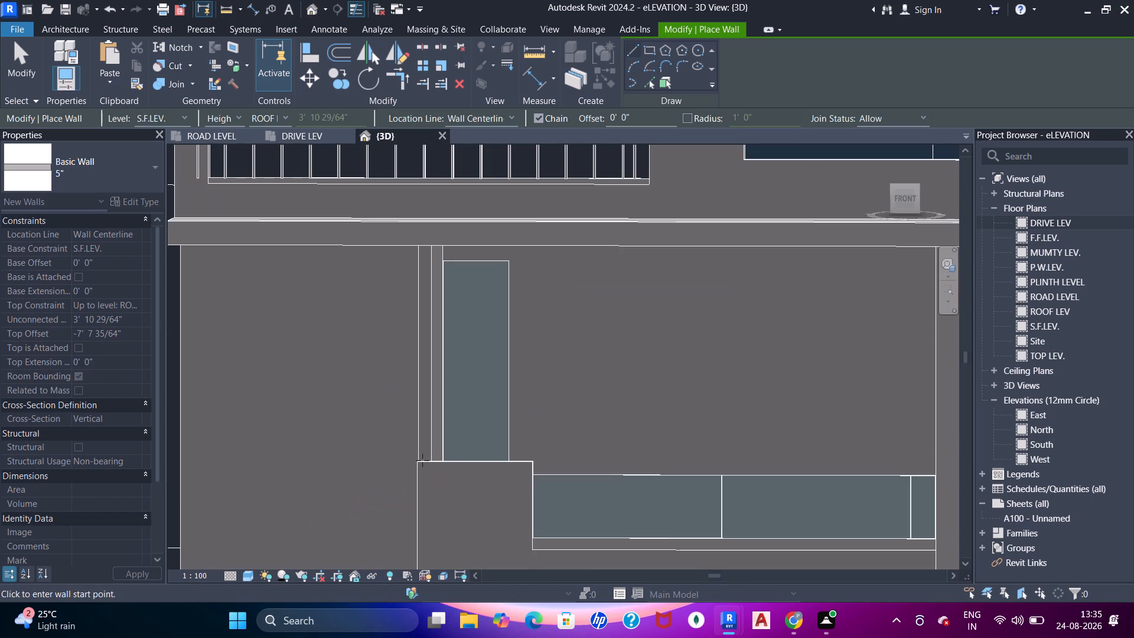
left_click(530, 463)
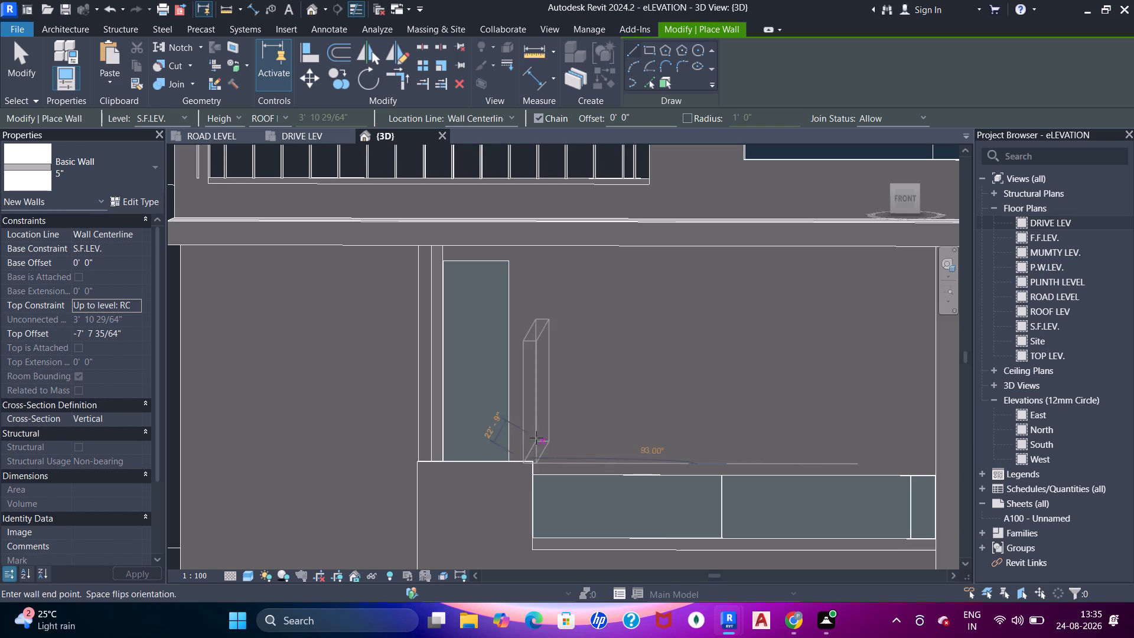
left_click(536, 438)
key("Escape")
key("Escape")
key("Escape")
Align the front end of the new perpendicular 5" wall with the front face of the low wall.
scroll(549, 415, "down", 13)
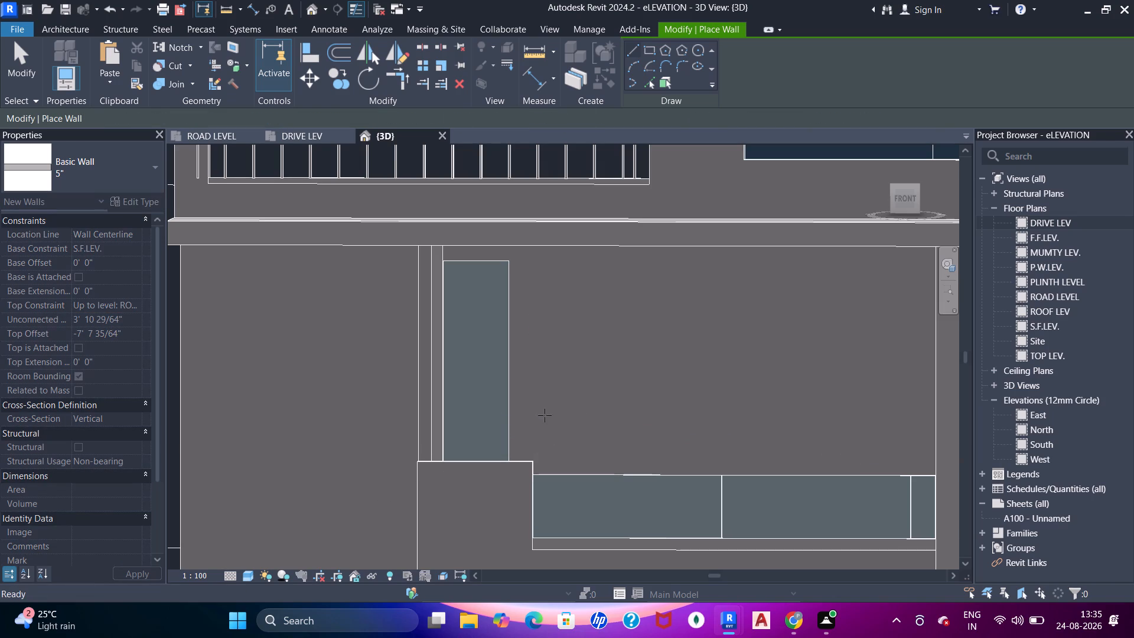
middle_click_drag(532, 421, 628, 465, "shift")
middle_click_drag(546, 452, 490, 435, "shift")
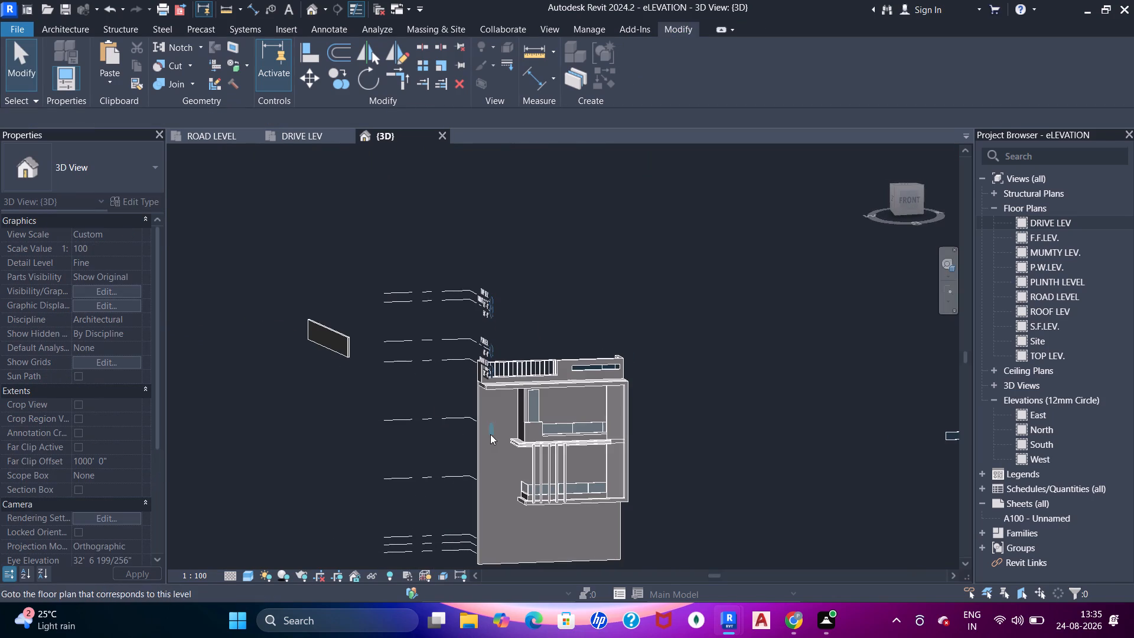
scroll(512, 445, "up", 3)
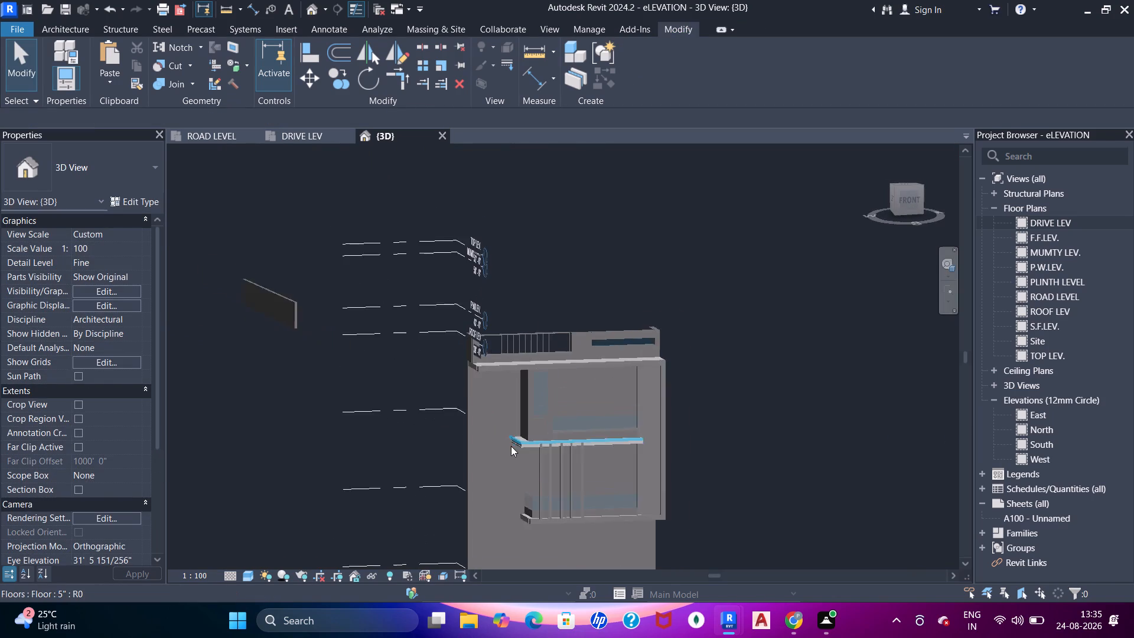
key("a")
key("a")
key("a")
key("a")
key("a")
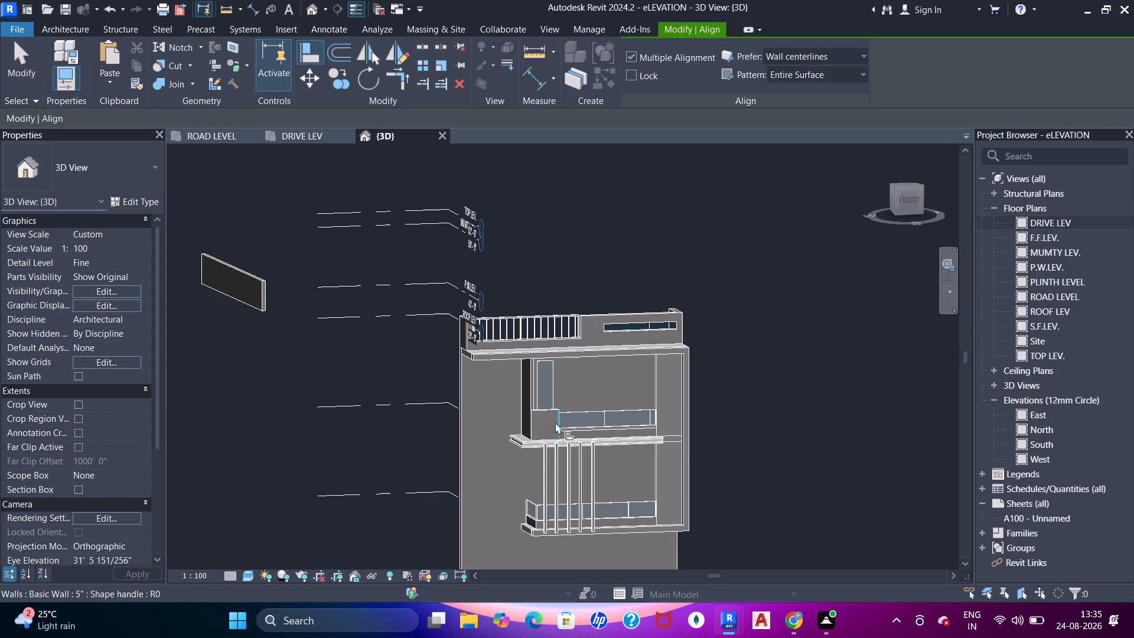
left_click(548, 422)
left_click(260, 292)
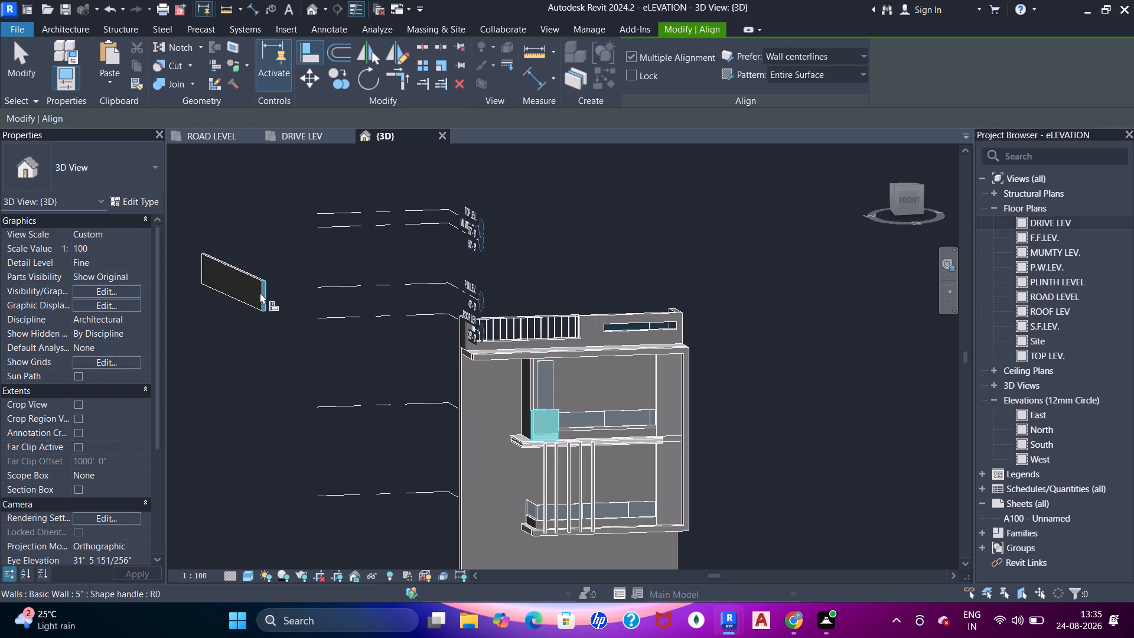
middle_click_drag(549, 436, 565, 489, "shift")
key("Escape")
key("Escape")
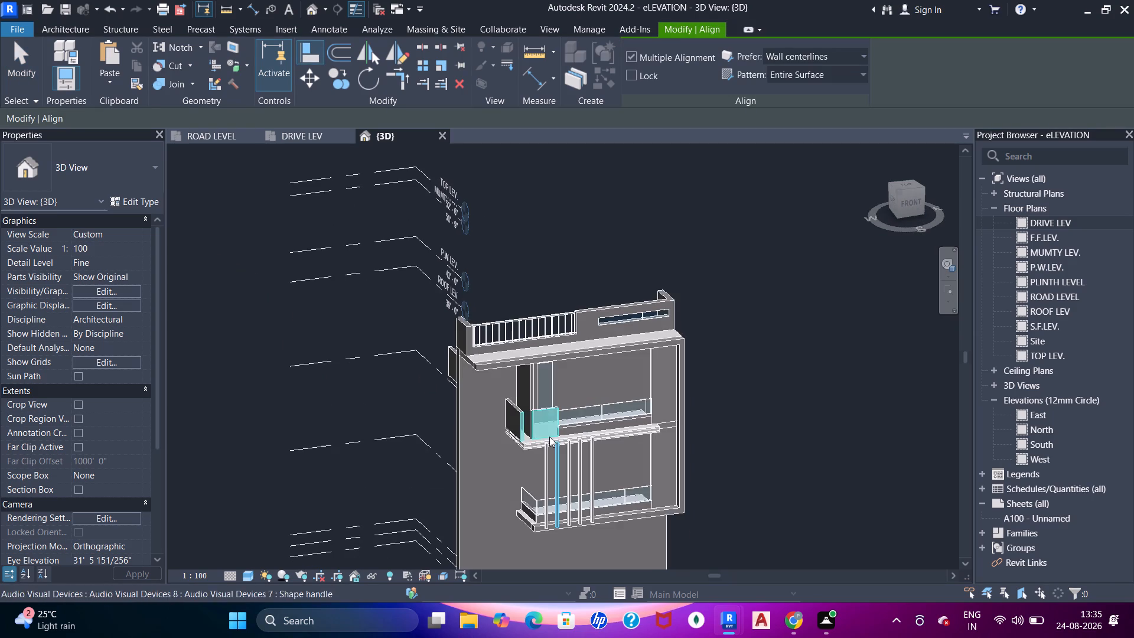
key("Escape")
Align the rear end of the perpendicular 5" wall with the face of the 9" wall behind the balcony.
middle_click_drag(550, 434, 509, 429, "shift")
scroll(532, 421, "up", 5)
left_click(506, 422)
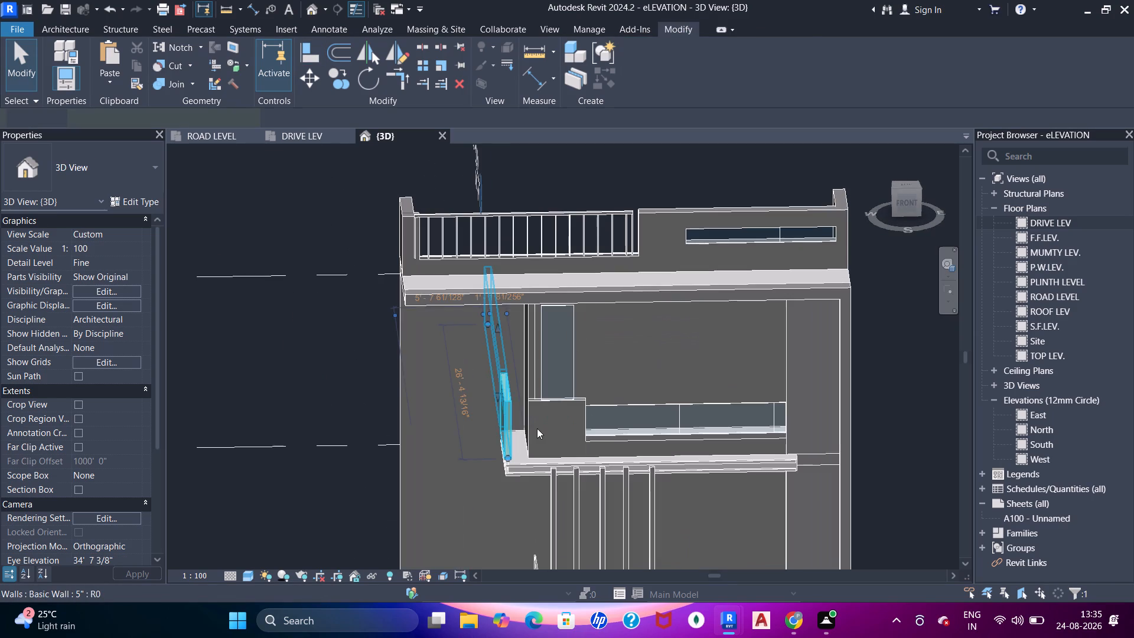
middle_click_drag(543, 432, 627, 400, "shift")
middle_click(627, 400, "shift")
scroll(441, 389, "down", 3)
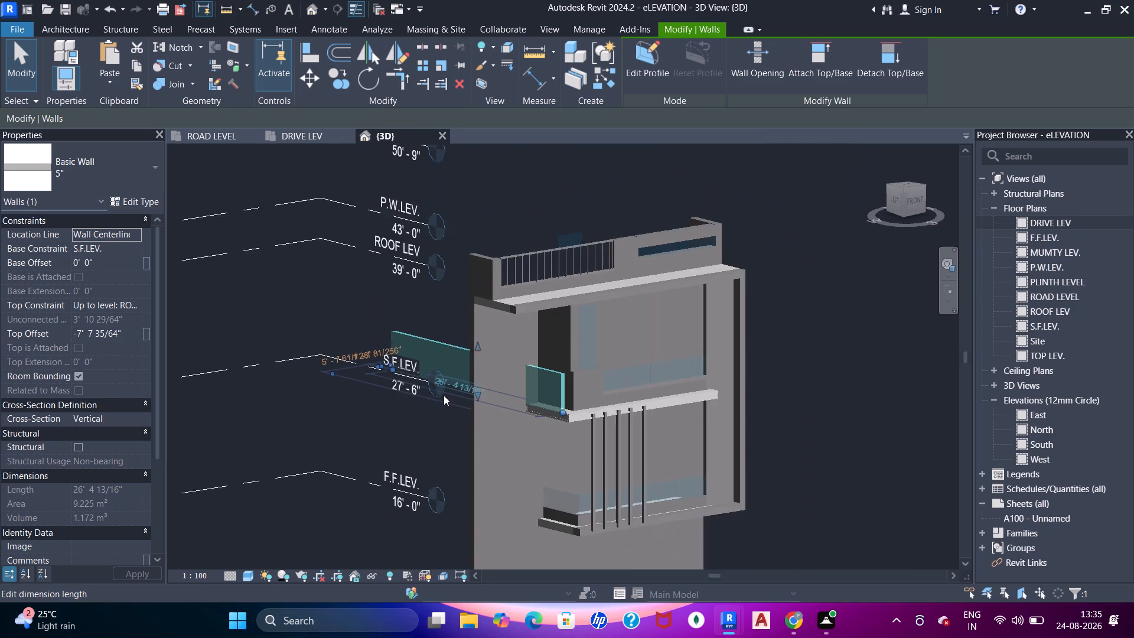
scroll(444, 395, "up", 2)
key("a")
key("a")
key("a")
key("a")
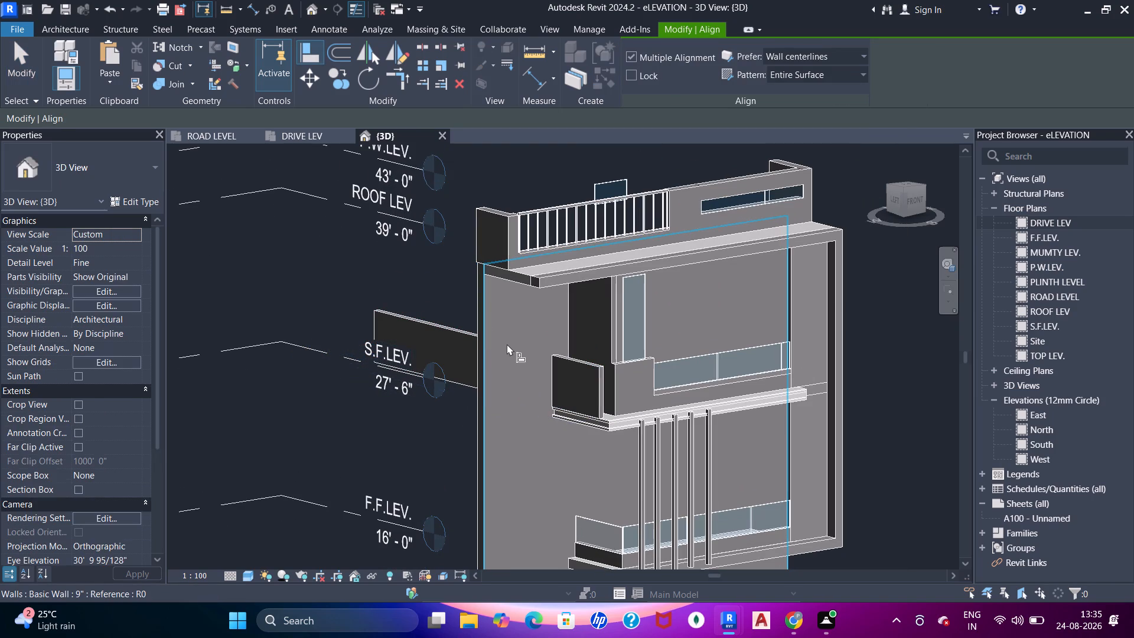
left_click(507, 344)
left_click(378, 323)
key("Escape")
key("Escape")
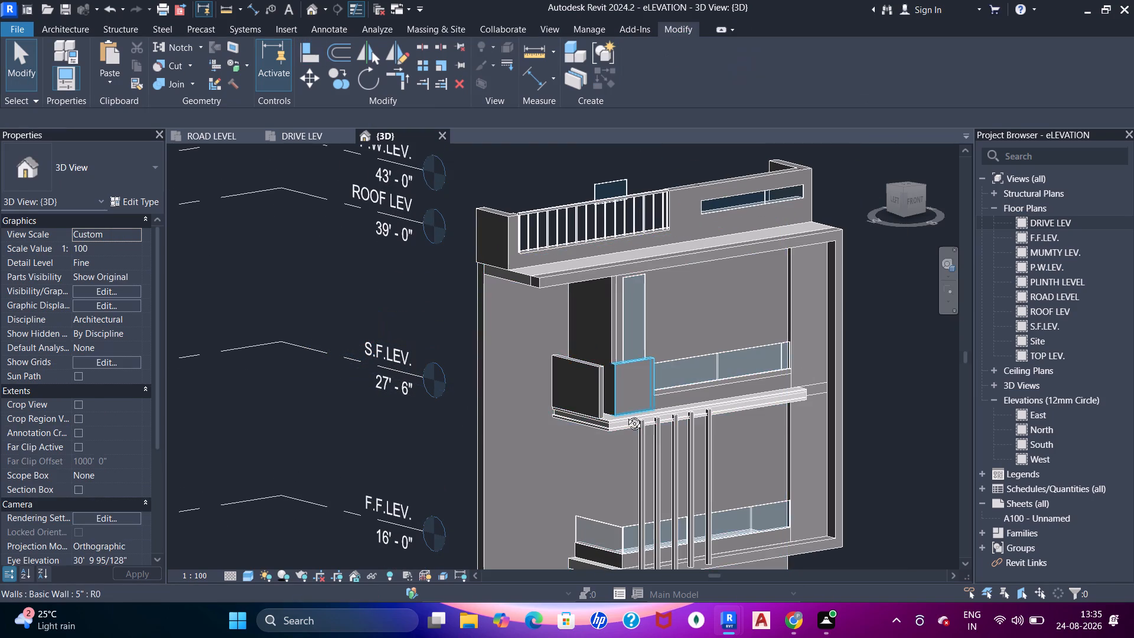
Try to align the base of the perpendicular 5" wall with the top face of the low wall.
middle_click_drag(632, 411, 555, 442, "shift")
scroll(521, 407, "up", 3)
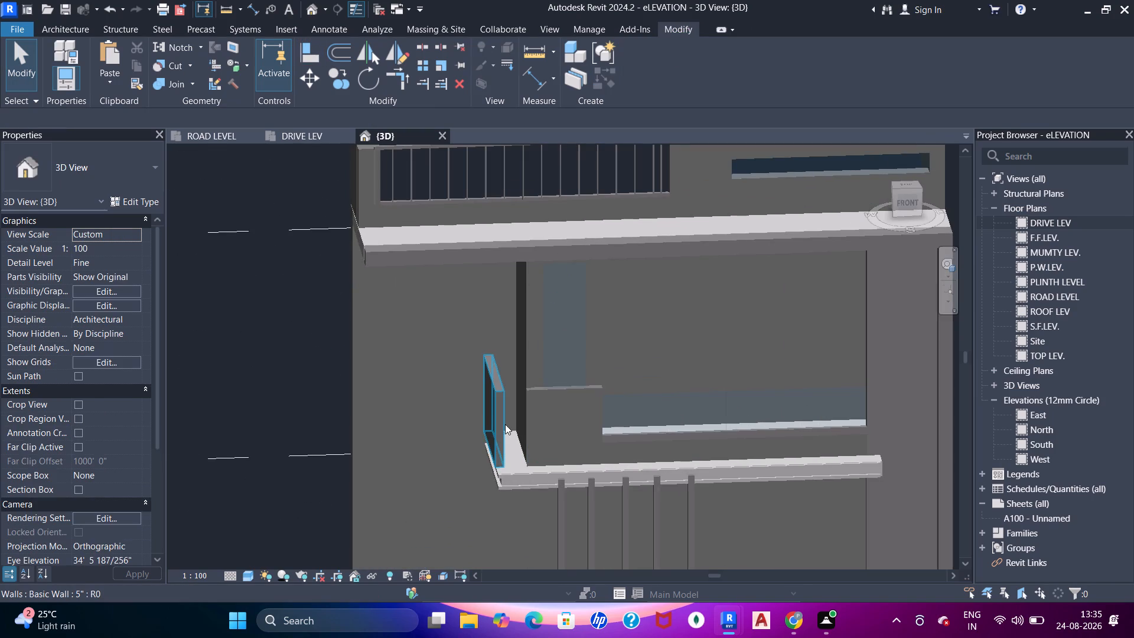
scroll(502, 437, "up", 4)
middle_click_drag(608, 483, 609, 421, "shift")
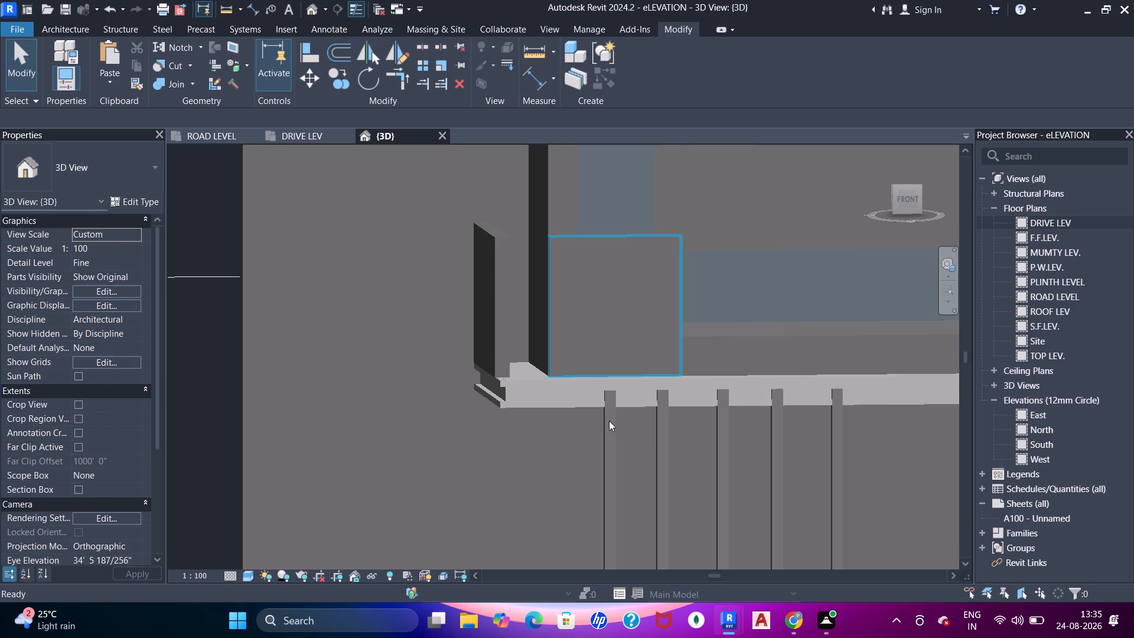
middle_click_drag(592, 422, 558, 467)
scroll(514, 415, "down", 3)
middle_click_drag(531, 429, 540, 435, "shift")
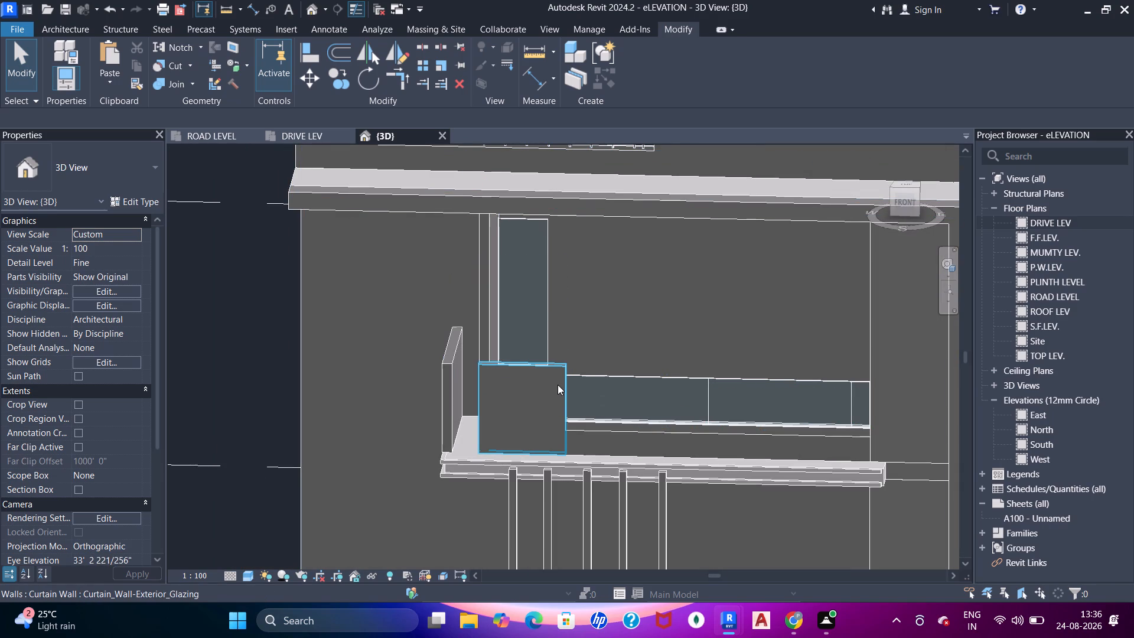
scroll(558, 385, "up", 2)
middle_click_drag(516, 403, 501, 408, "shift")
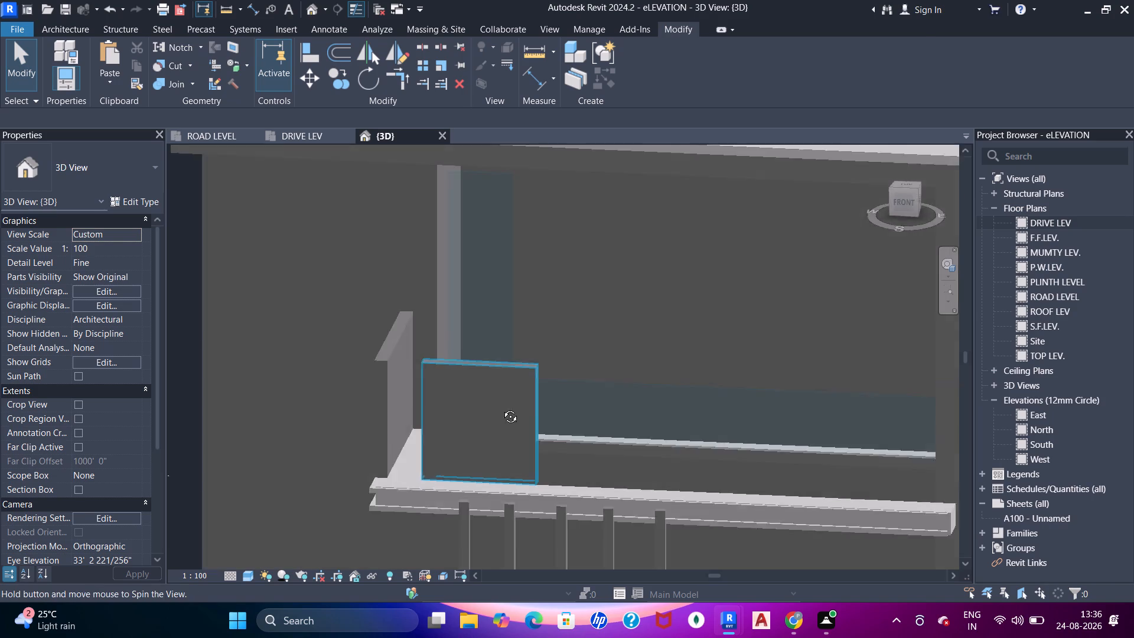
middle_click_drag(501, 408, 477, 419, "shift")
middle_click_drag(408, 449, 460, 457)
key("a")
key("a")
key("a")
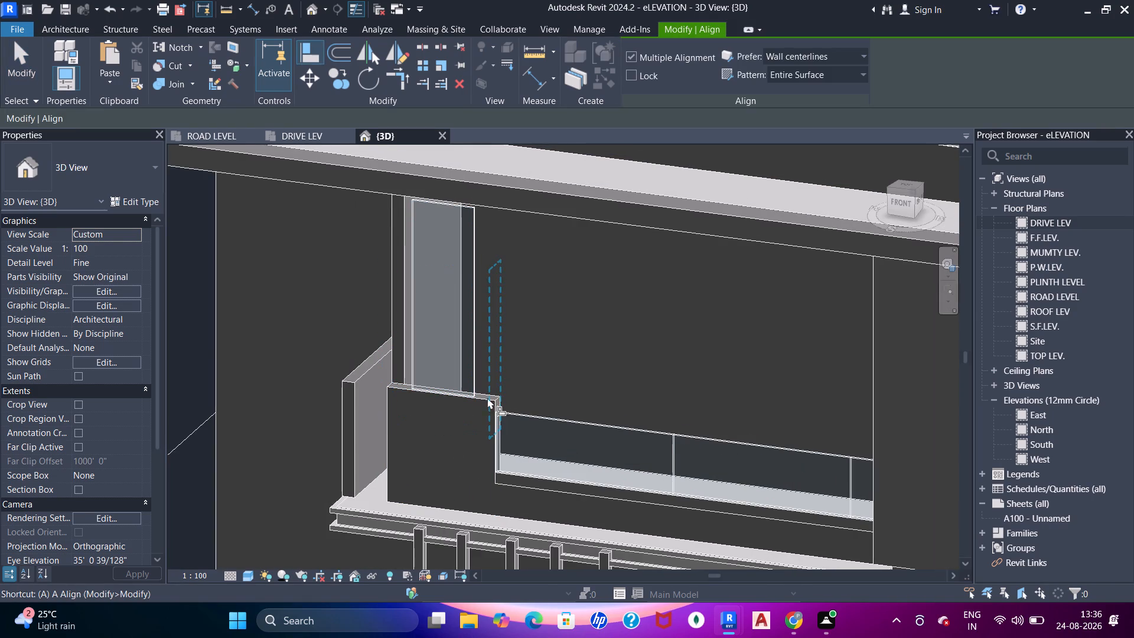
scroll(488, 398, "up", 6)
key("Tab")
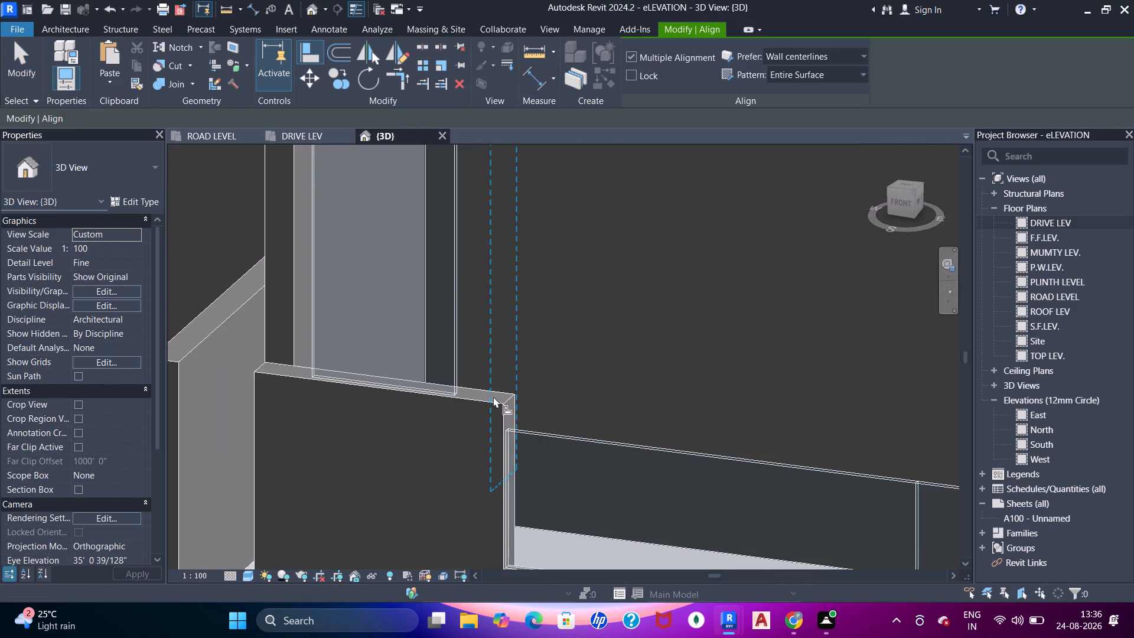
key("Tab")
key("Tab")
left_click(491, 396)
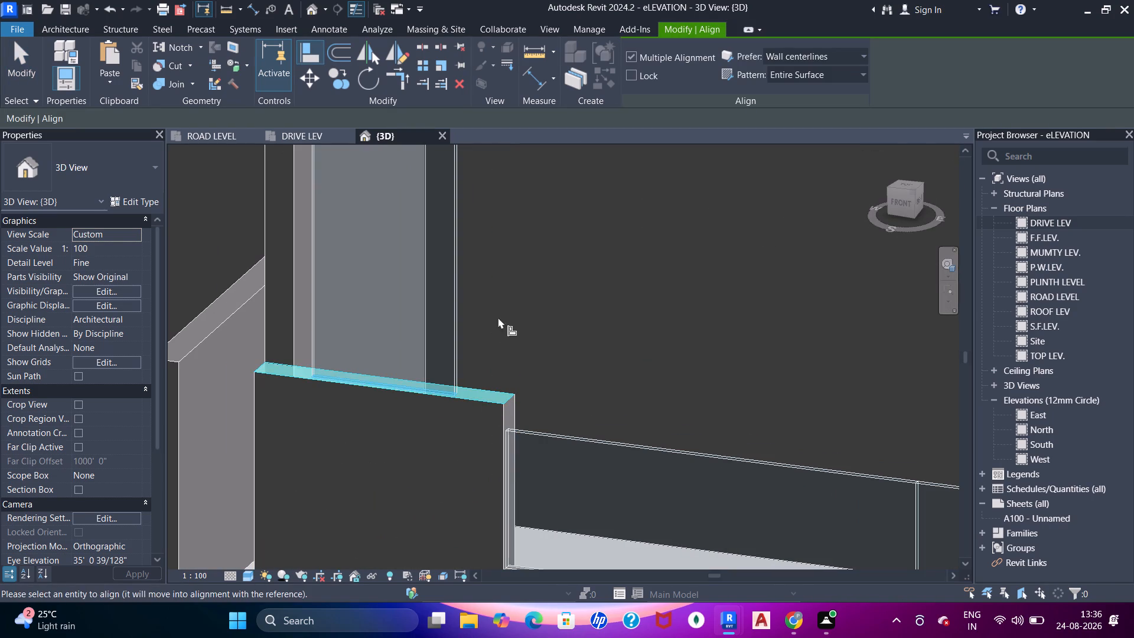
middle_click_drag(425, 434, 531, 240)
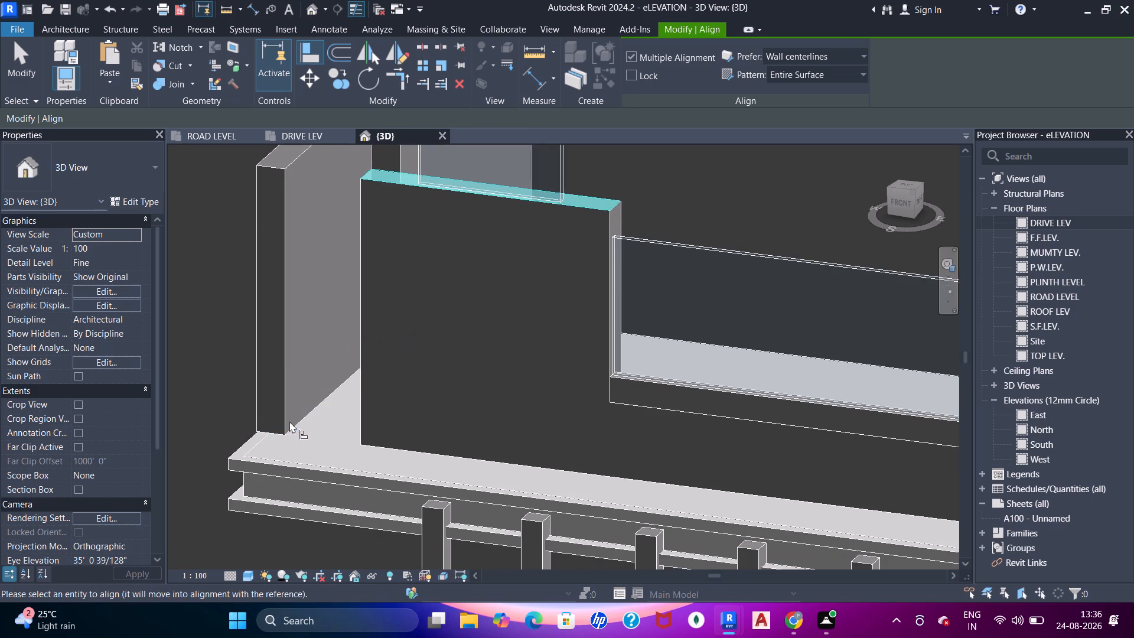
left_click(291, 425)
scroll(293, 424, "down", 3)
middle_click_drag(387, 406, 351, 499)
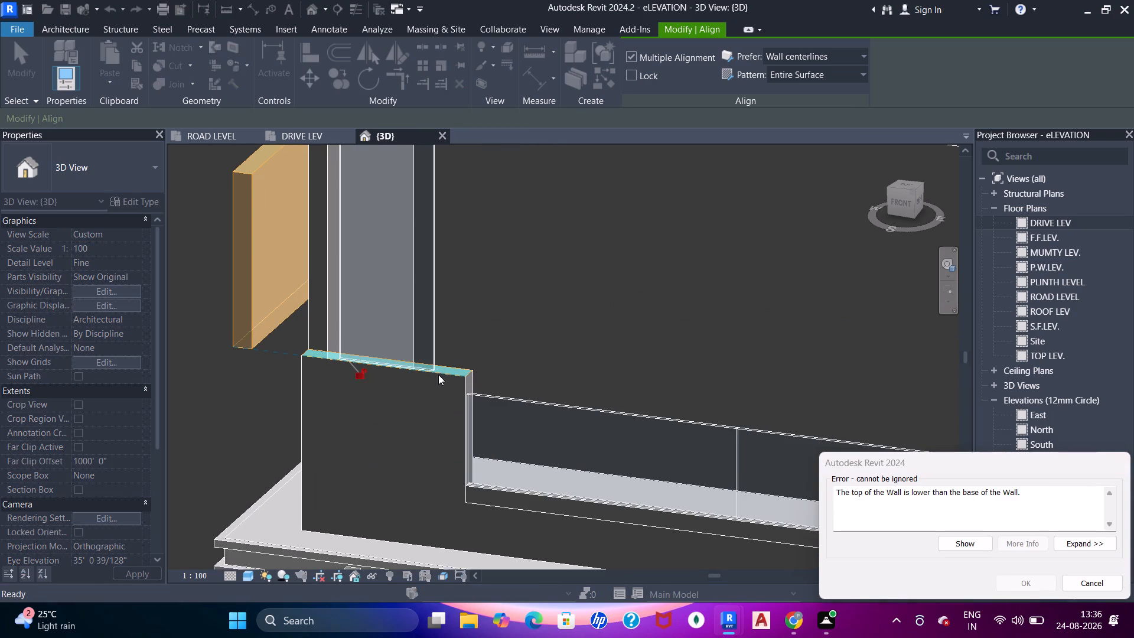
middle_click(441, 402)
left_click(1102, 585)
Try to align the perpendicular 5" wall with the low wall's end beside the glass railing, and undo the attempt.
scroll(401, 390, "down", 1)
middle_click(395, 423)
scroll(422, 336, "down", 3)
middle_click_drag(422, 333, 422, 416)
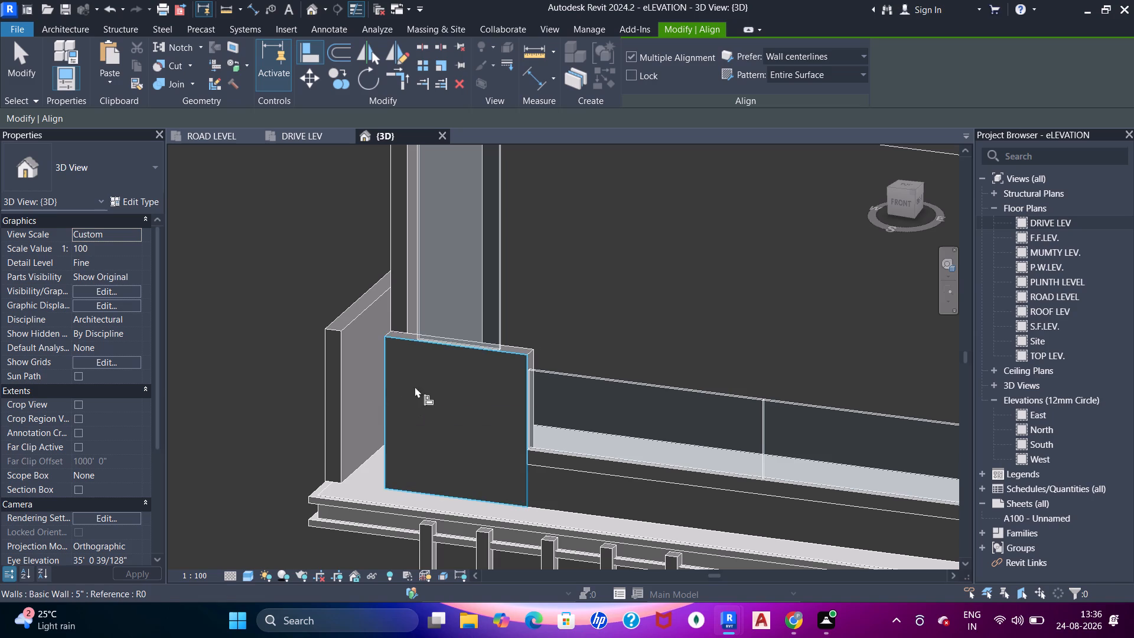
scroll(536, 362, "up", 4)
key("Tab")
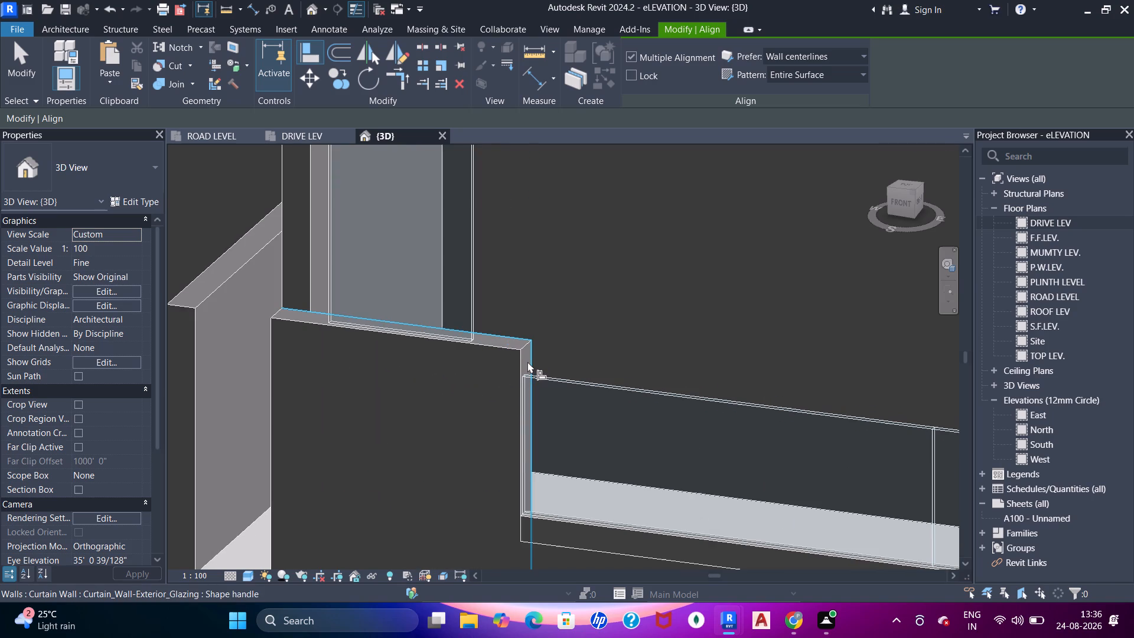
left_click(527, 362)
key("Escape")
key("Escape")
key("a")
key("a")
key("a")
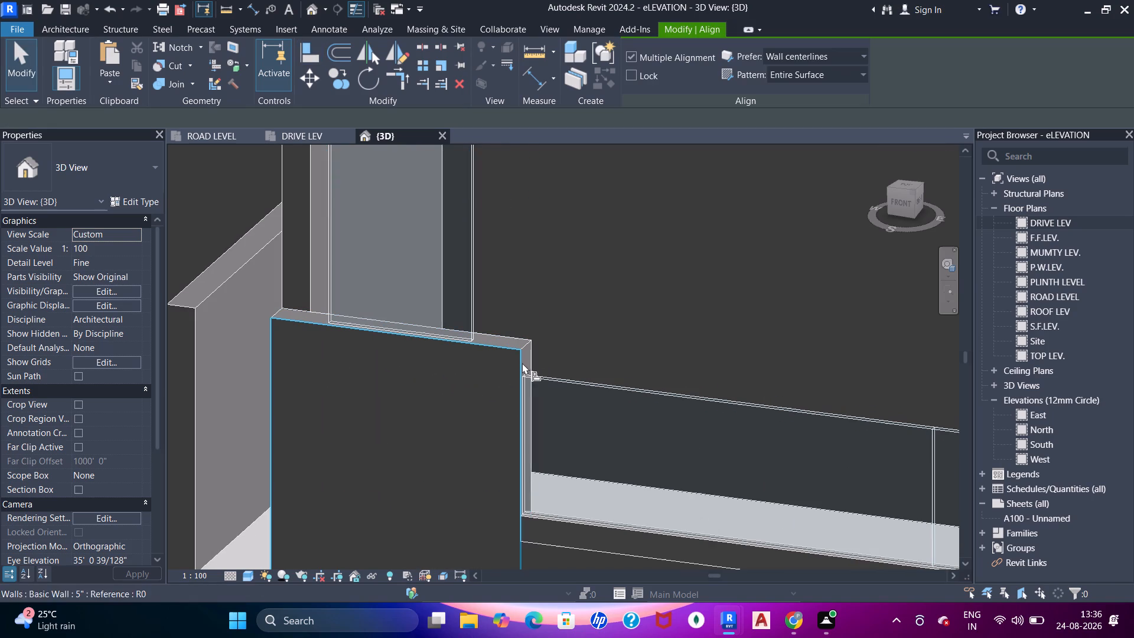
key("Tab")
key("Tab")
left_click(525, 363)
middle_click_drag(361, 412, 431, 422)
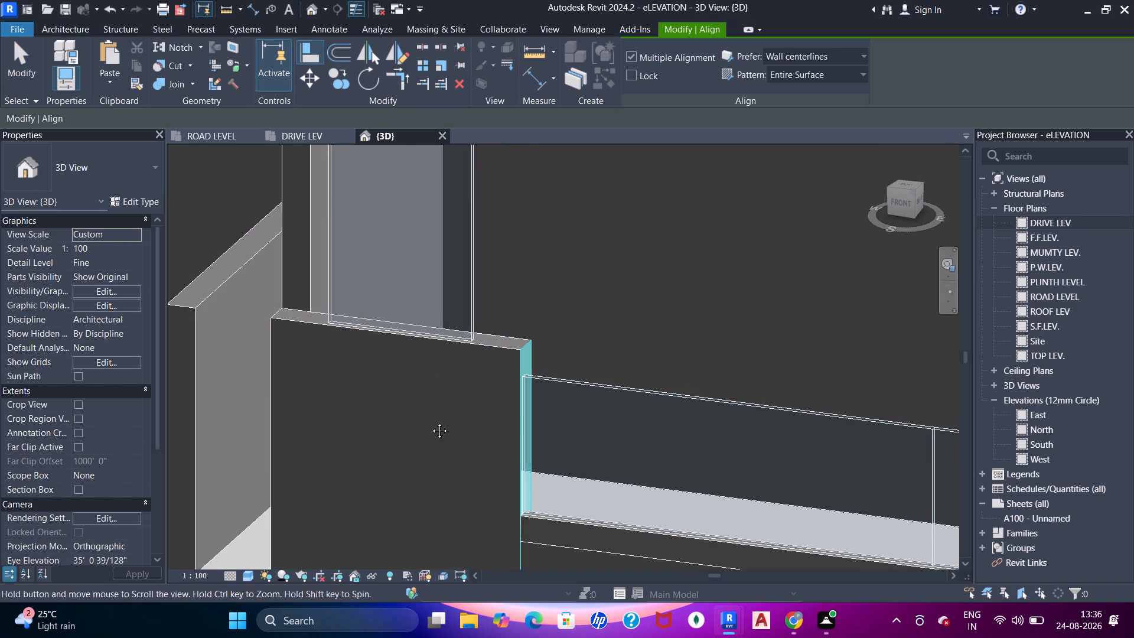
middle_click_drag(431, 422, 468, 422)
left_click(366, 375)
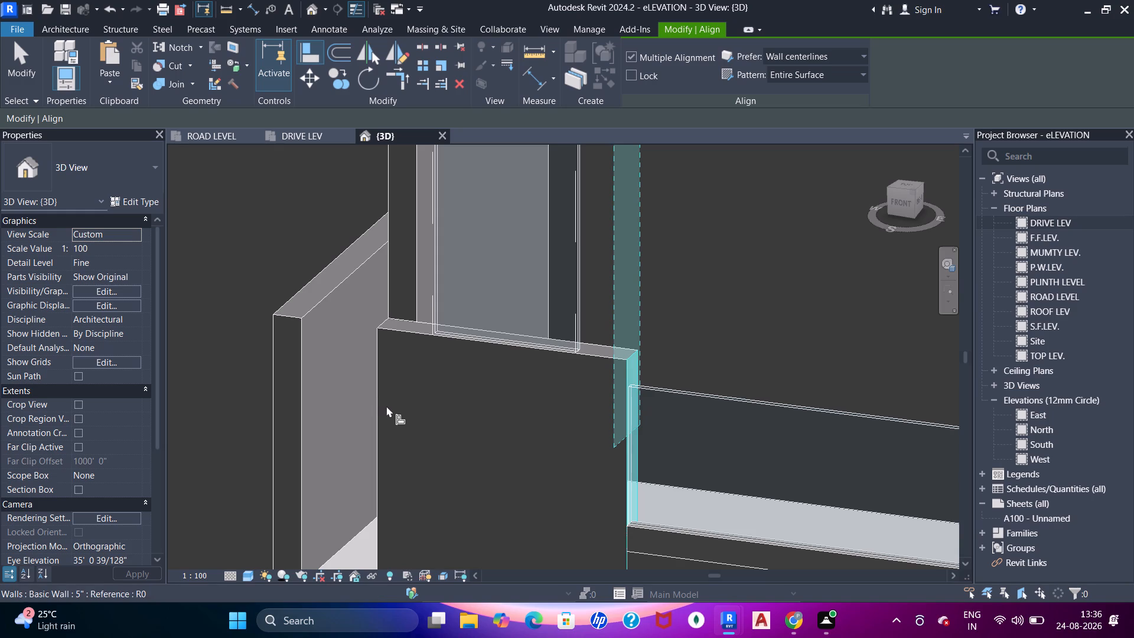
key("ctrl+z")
Align the side face of the perpendicular 5" wall with the low wall's end face beside the glass railing.
key("Tab")
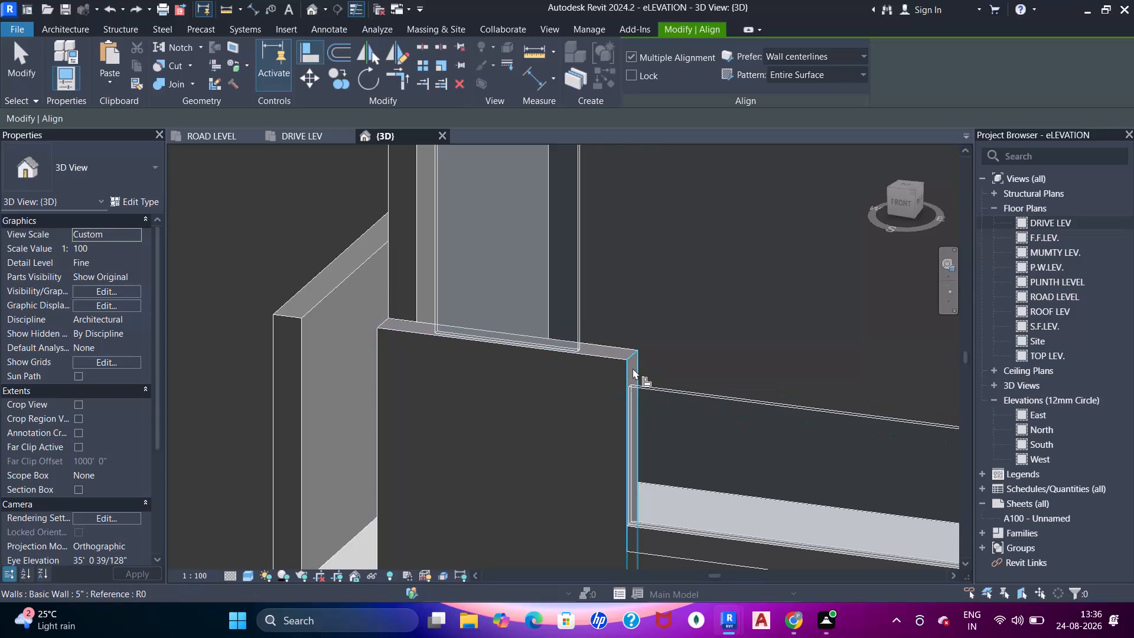
left_click(633, 368)
left_click(309, 351)
scroll(650, 339, "down", 4)
middle_click_drag(661, 343, 589, 378)
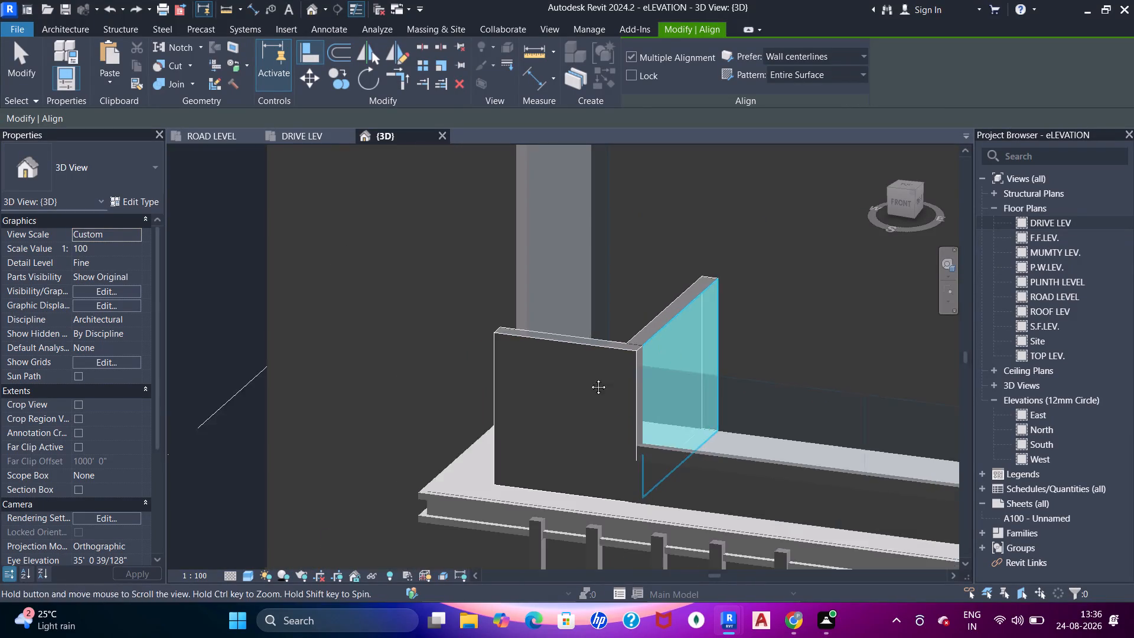
middle_click_drag(589, 378, 546, 396)
key("Escape")
key("Escape")
Stretch the top of the perpendicular 5" wall upward to a height of about 6'-11".
scroll(542, 391, "down", 3)
middle_click_drag(536, 378, 534, 394)
middle_click_drag(534, 403, 559, 411, "shift")
scroll(559, 411, "up", 3)
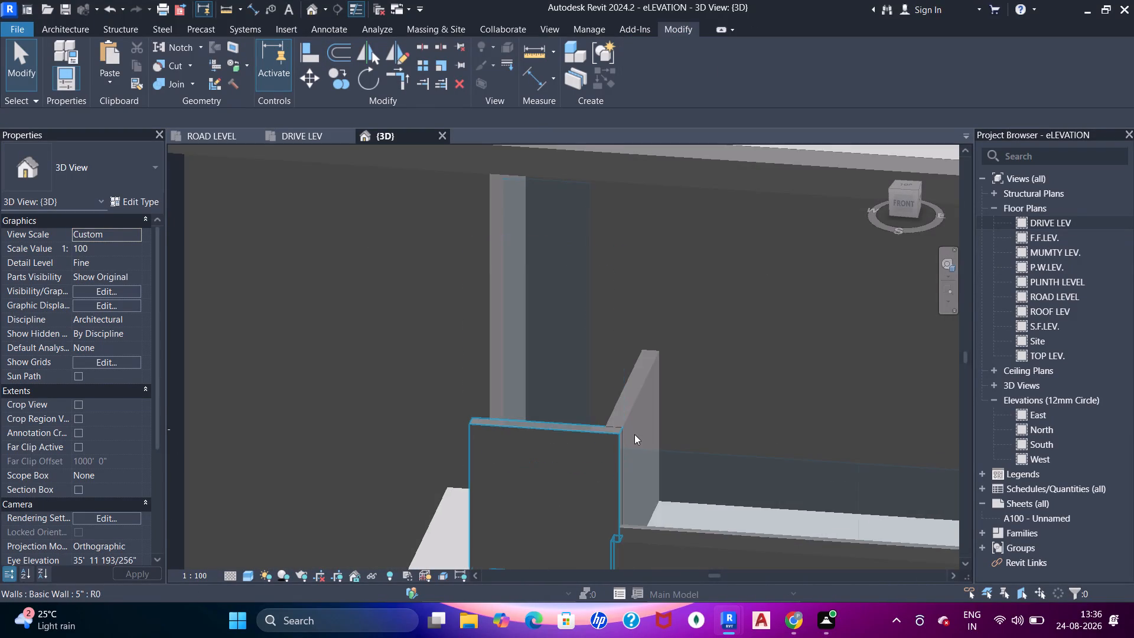
middle_click_drag(634, 434, 628, 426, "shift")
left_click(606, 389)
left_click_drag(616, 375, 614, 340)
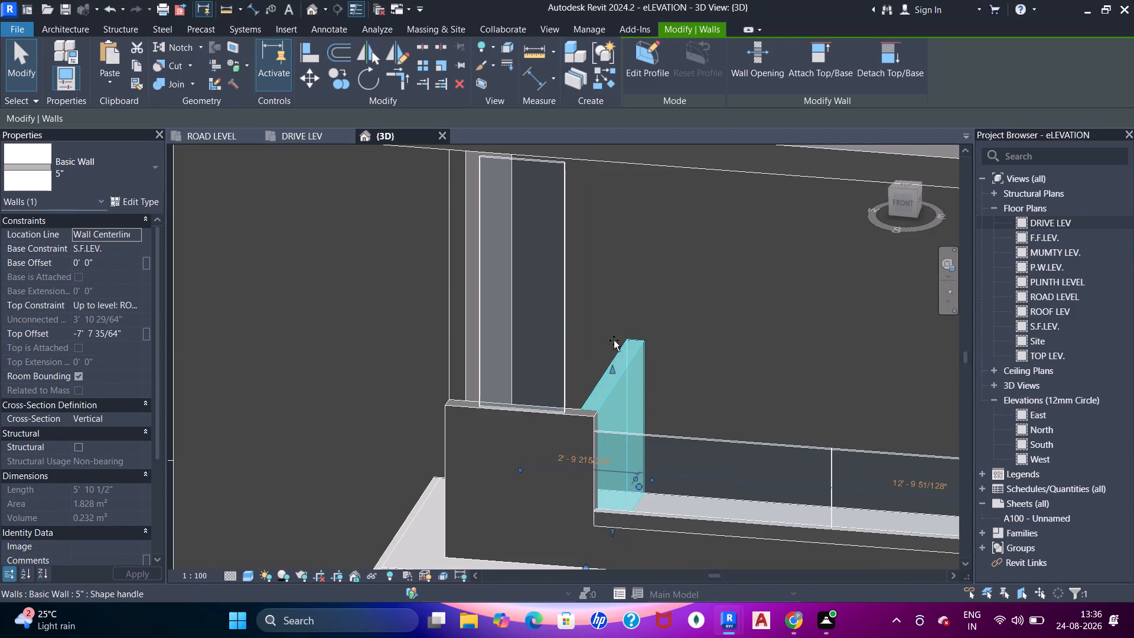
left_click_drag(614, 340, 605, 256)
Raise the base of the perpendicular 5" wall to the low wall's top, a base offset of about 3'-11".
middle_click_drag(595, 448, 579, 452, "shift")
middle_click_drag(617, 487, 597, 503, "shift")
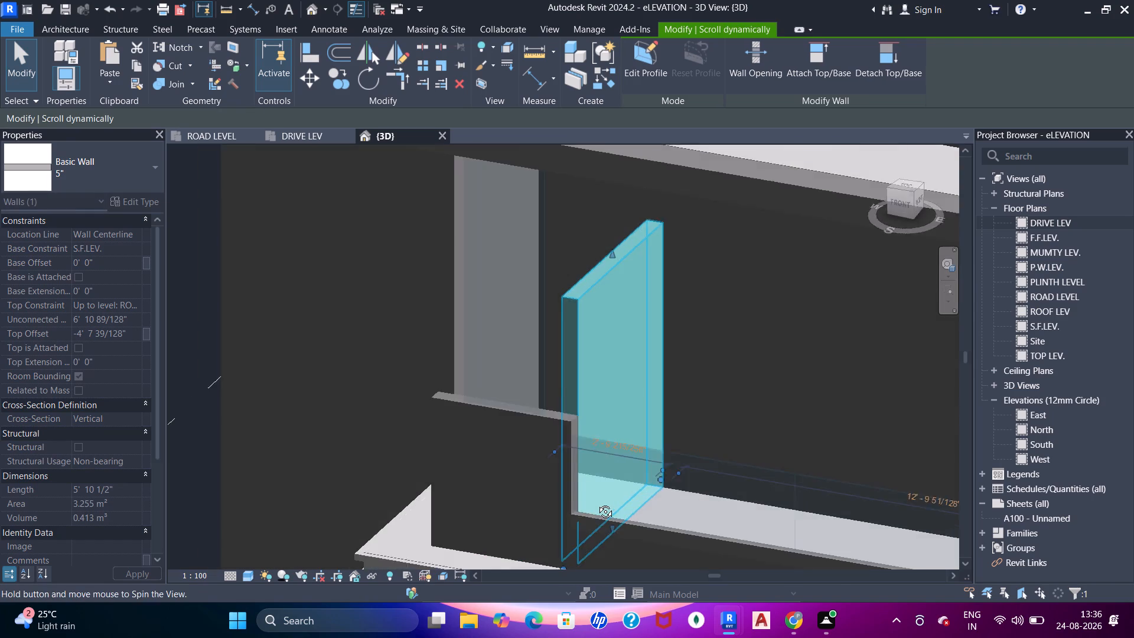
middle_click_drag(597, 503, 585, 508, "shift")
left_click_drag(608, 503, 608, 483)
key("ctrl+z")
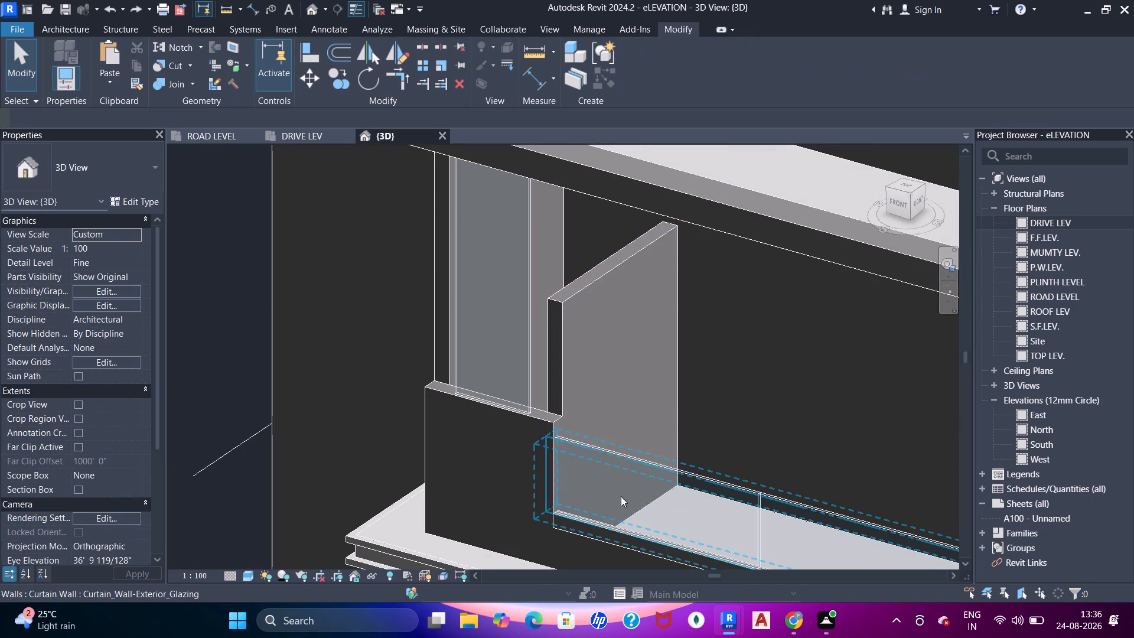
left_click(613, 375)
left_click_drag(610, 525, 604, 373)
scroll(584, 442, "up", 1)
middle_click_drag(587, 458, 646, 408, "shift")
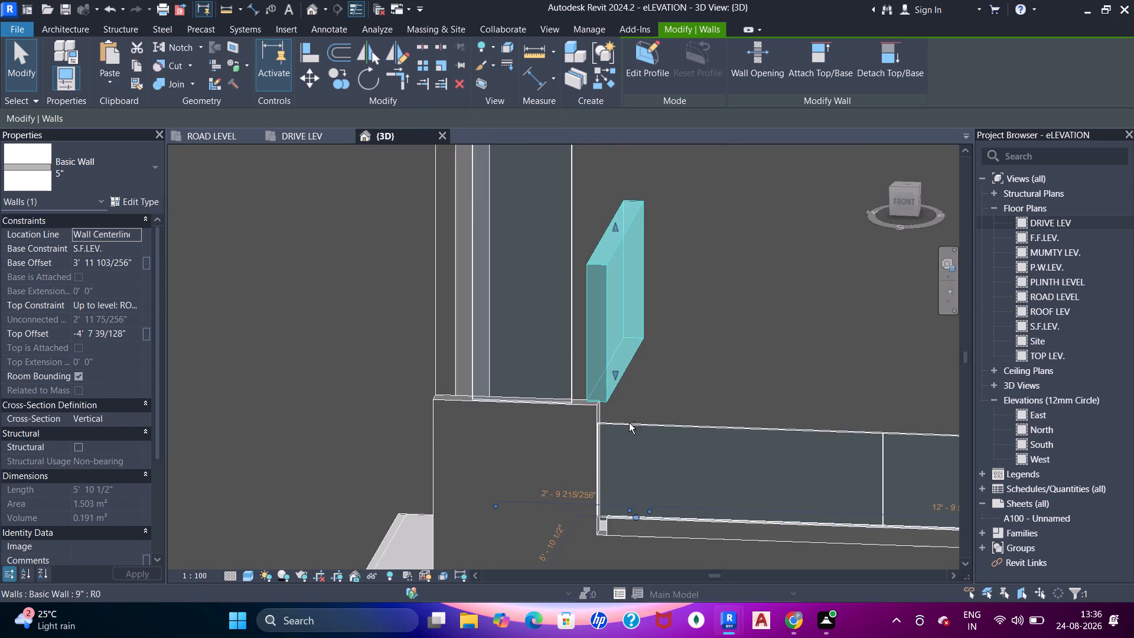
middle_click_drag(629, 426, 631, 458, "shift")
Align the front end of the raised perpendicular 5" wall with the front face of the low wall.
type("aa")
key("a")
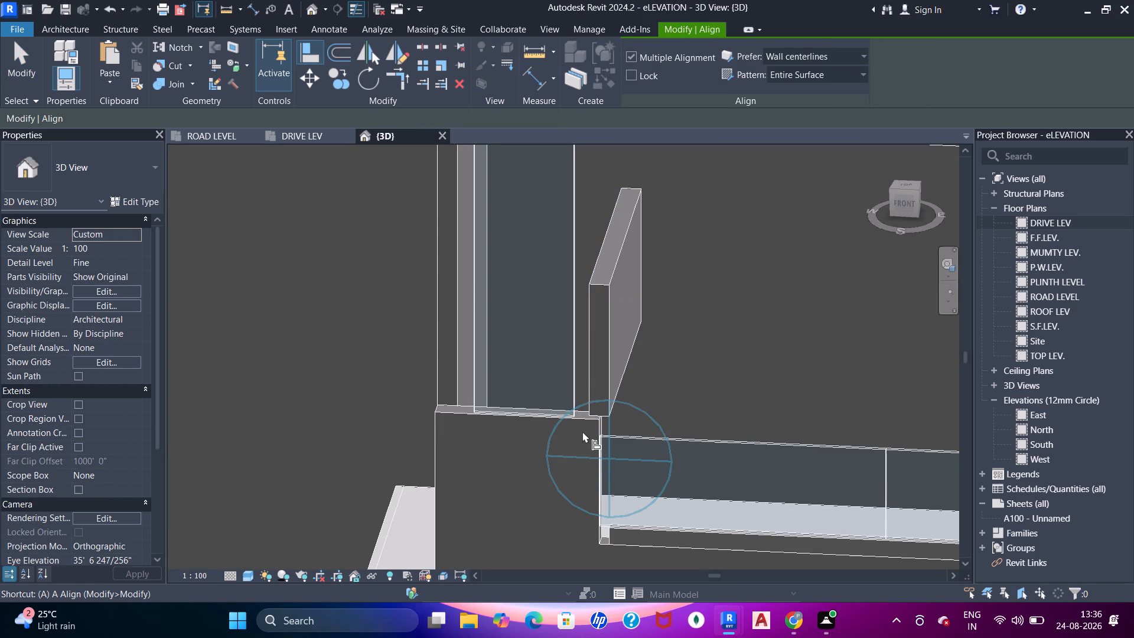
left_click(504, 470)
key("Escape")
key("Escape")
scroll(558, 453, "up", 3)
key("a")
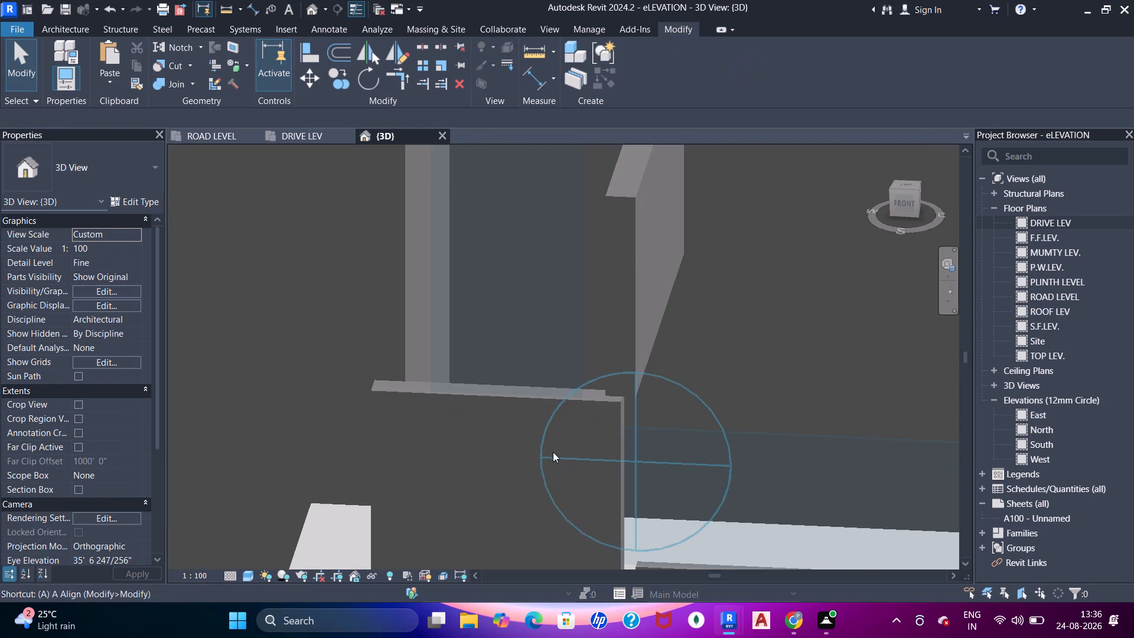
key("a")
key("a")
key("a")
left_click(523, 418)
left_click(610, 350)
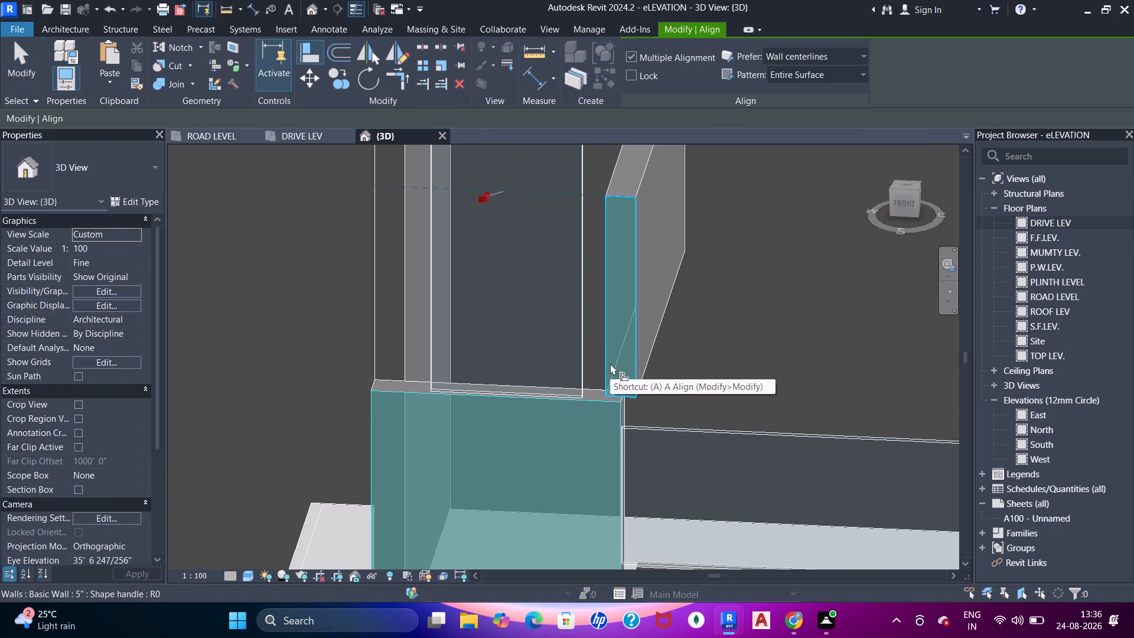
key("Escape")
key("Escape")
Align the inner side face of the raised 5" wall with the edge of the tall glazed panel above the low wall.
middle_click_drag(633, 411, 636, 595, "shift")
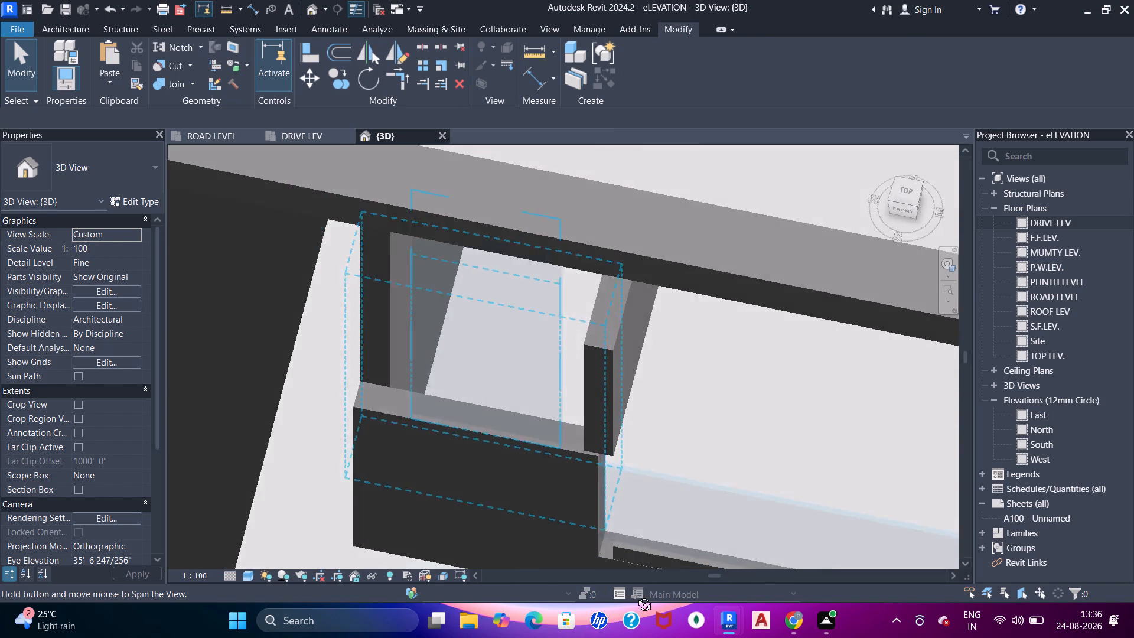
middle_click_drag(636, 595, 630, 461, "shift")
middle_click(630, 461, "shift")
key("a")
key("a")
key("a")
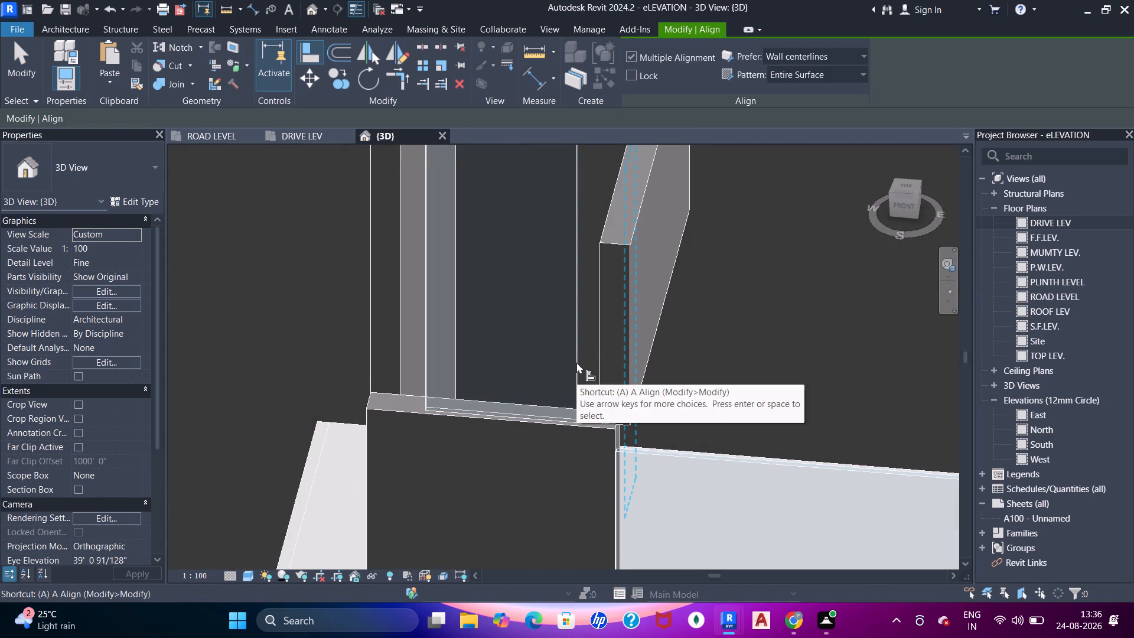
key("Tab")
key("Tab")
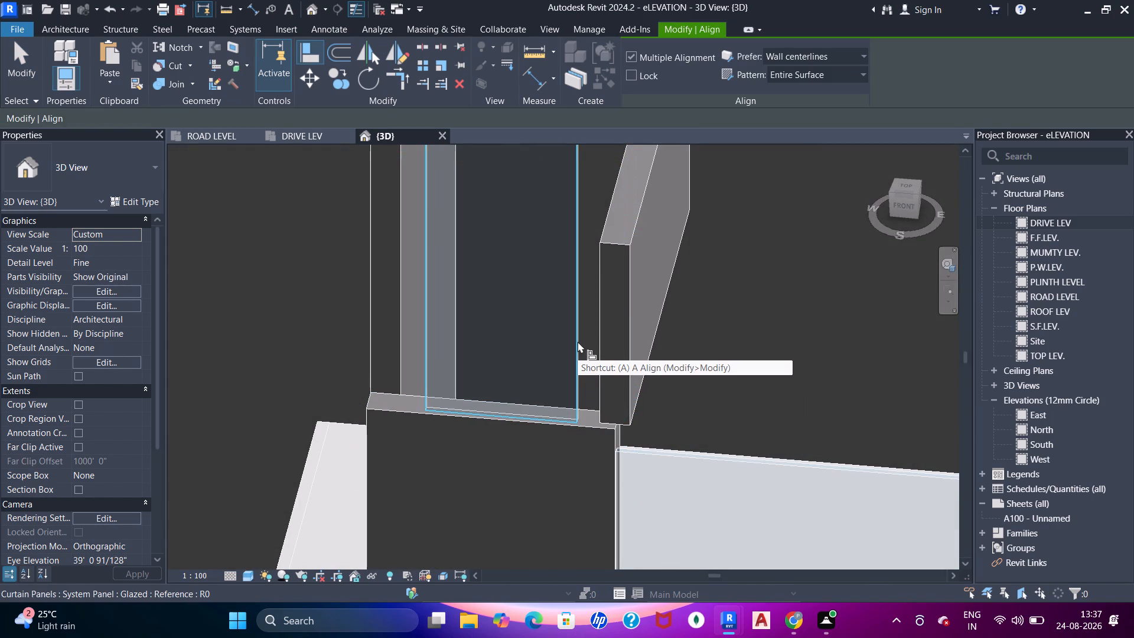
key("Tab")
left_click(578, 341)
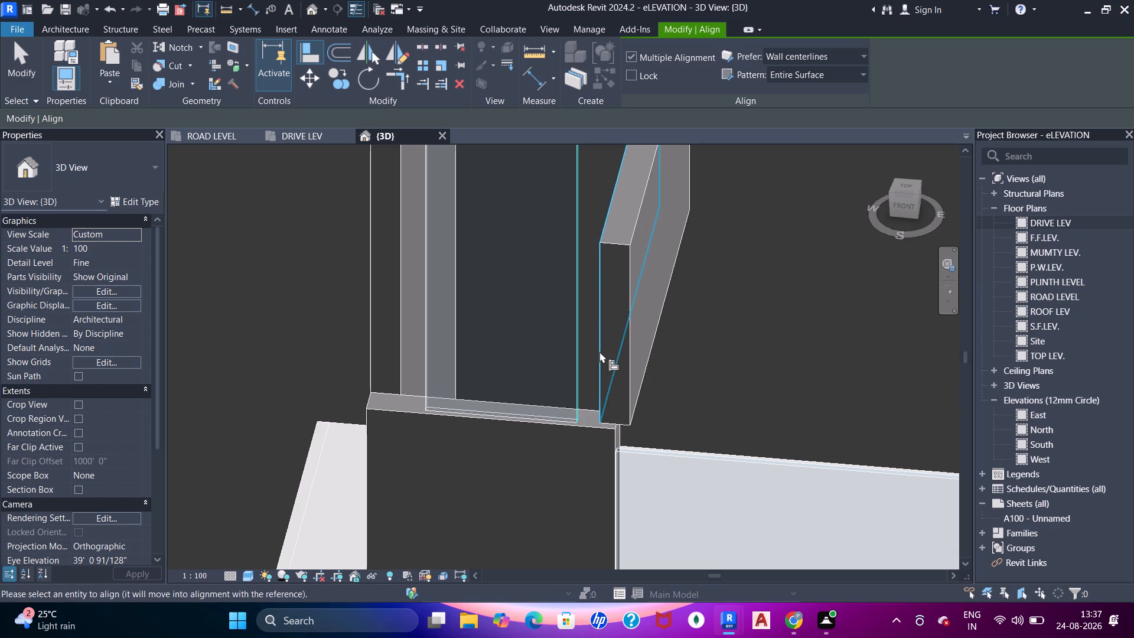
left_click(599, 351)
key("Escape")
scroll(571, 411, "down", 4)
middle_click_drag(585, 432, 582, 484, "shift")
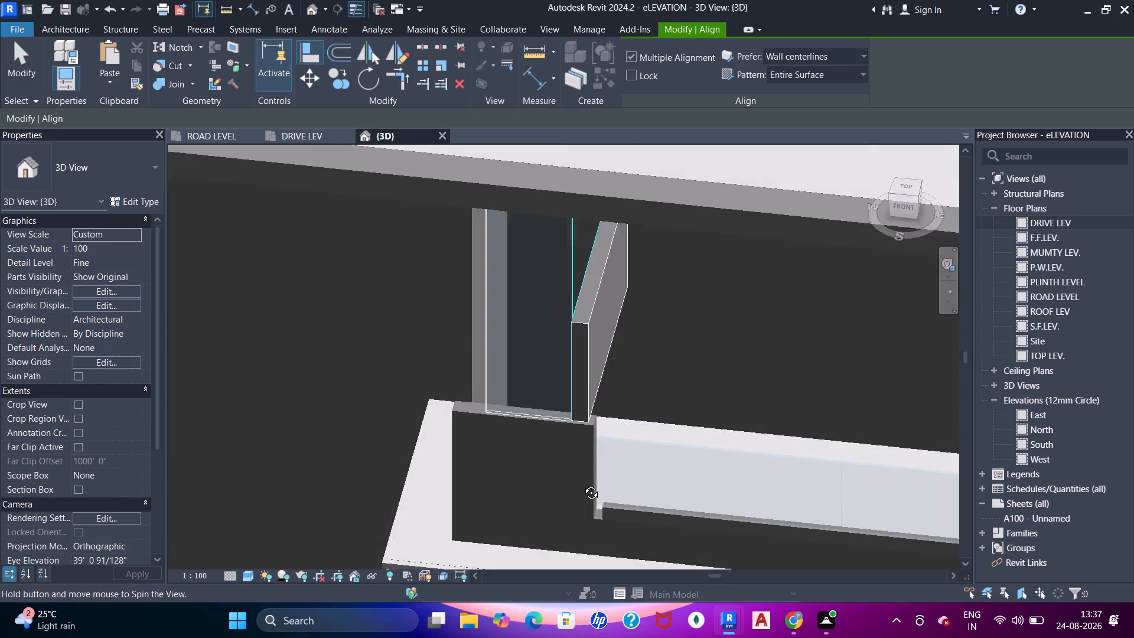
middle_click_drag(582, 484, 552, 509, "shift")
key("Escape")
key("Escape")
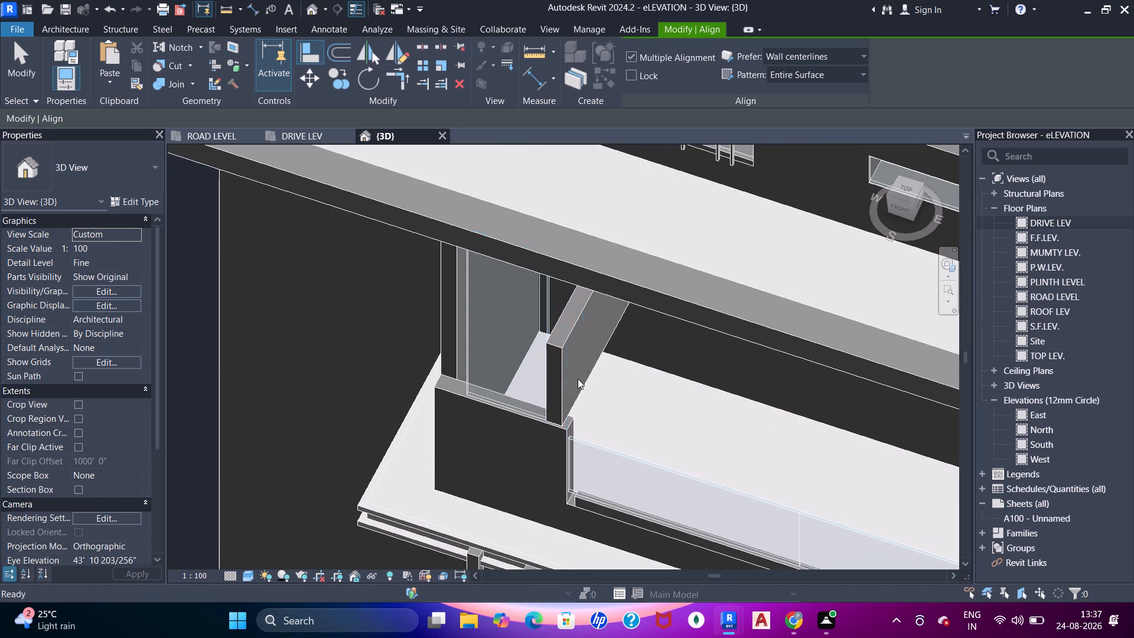
Align the railing-side face of the raised 5" wall with the low wall's end face beside the glass railing.
left_click(574, 378)
middle_click_drag(558, 445, 608, 422, "shift")
scroll(606, 428, "up", 5)
middle_click_drag(615, 445, 599, 445, "shift")
key("a")
key("a")
key("a")
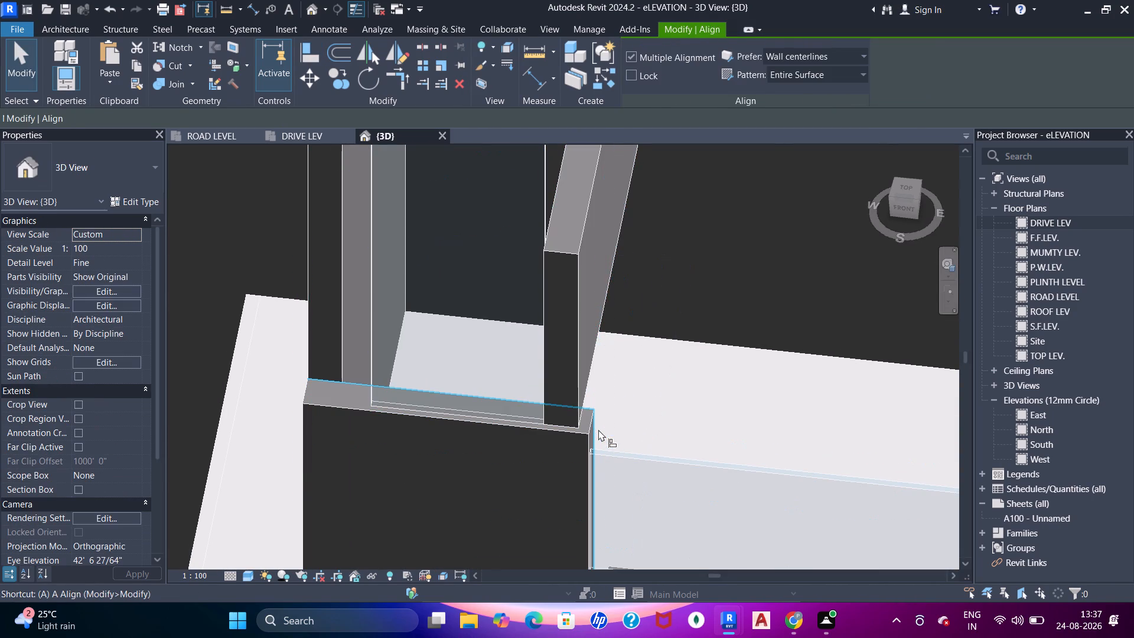
key("Tab")
left_click(594, 429)
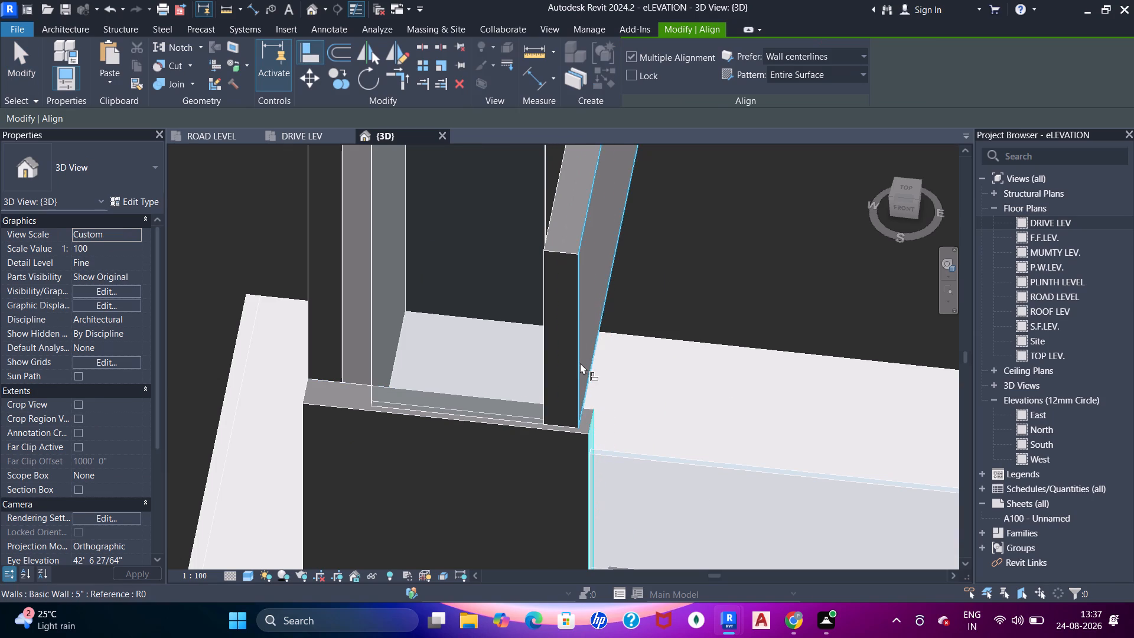
left_click(580, 363)
key("Escape")
middle_click_drag(608, 426, 625, 454, "shift")
key("Escape")
key("Escape")
Examine the raised 5" wall from the side, including its rear end and its gap below the roof slab.
left_click(607, 381)
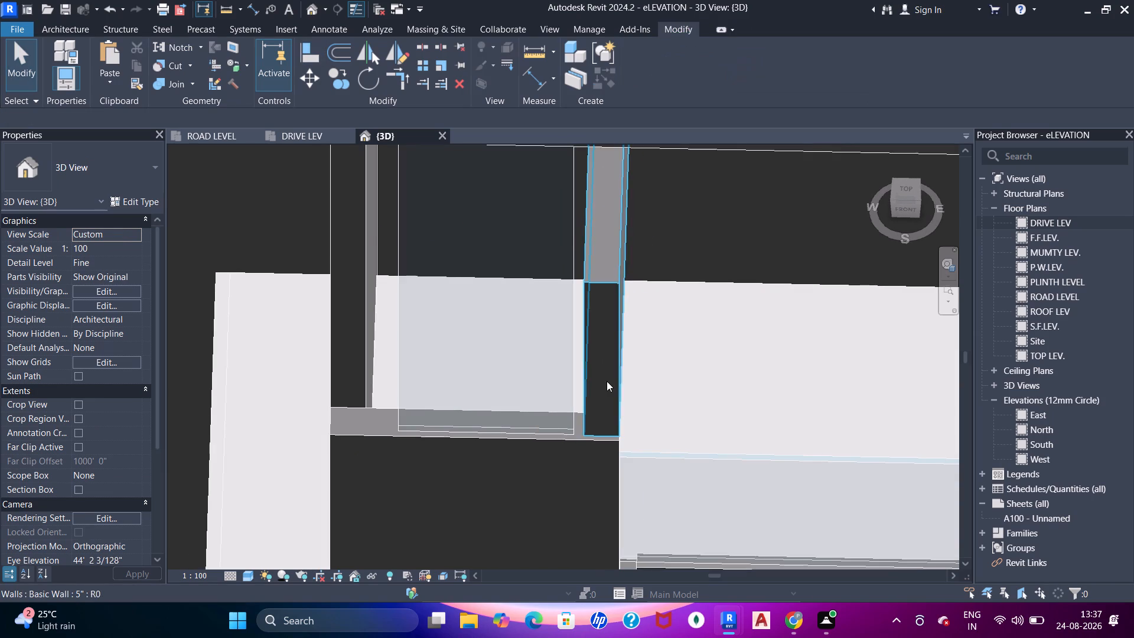
key("Escape")
scroll(607, 432, "down", 5)
middle_click_drag(641, 471, 490, 302, "shift")
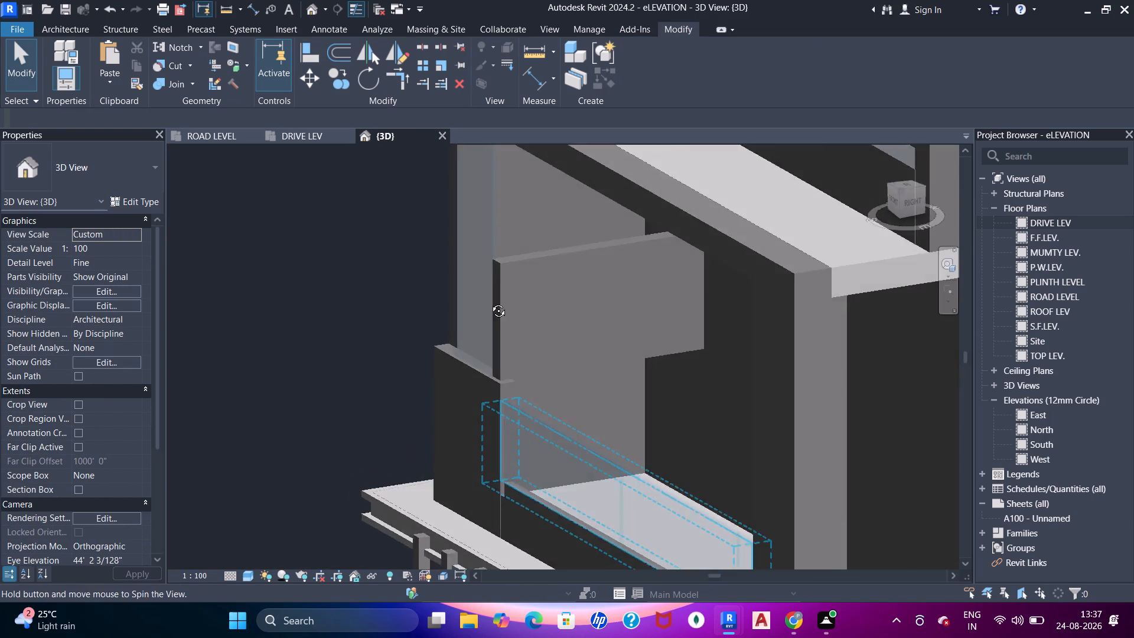
middle_click_drag(490, 302, 484, 269, "shift")
middle_click(484, 269, "shift")
scroll(484, 269, "up", 1, "shift")
middle_click_drag(532, 363, 439, 402, "shift")
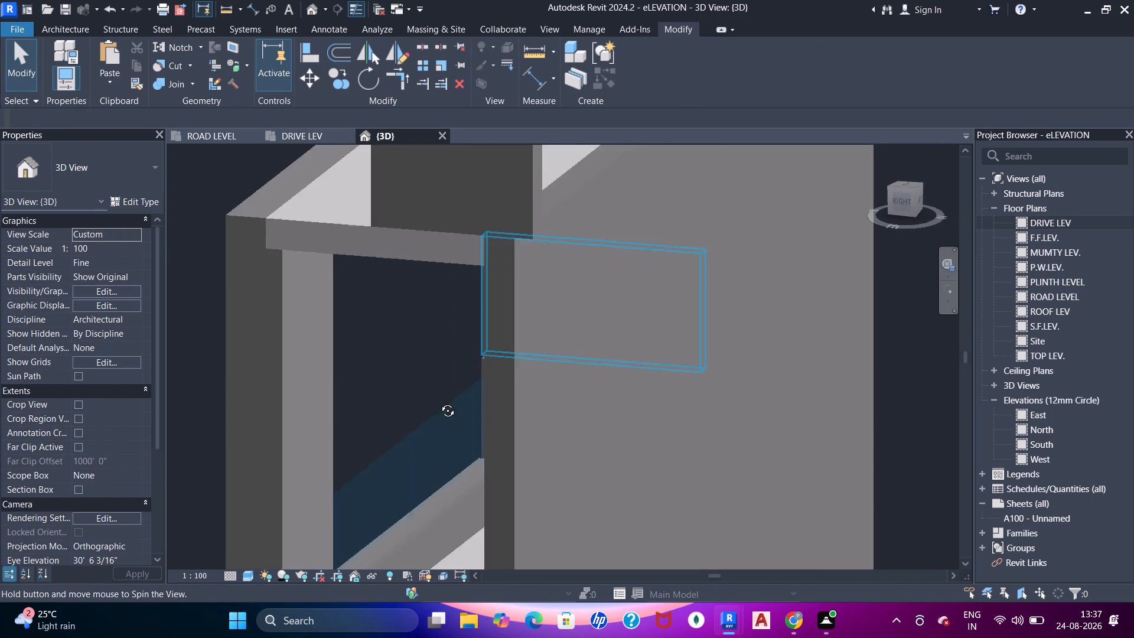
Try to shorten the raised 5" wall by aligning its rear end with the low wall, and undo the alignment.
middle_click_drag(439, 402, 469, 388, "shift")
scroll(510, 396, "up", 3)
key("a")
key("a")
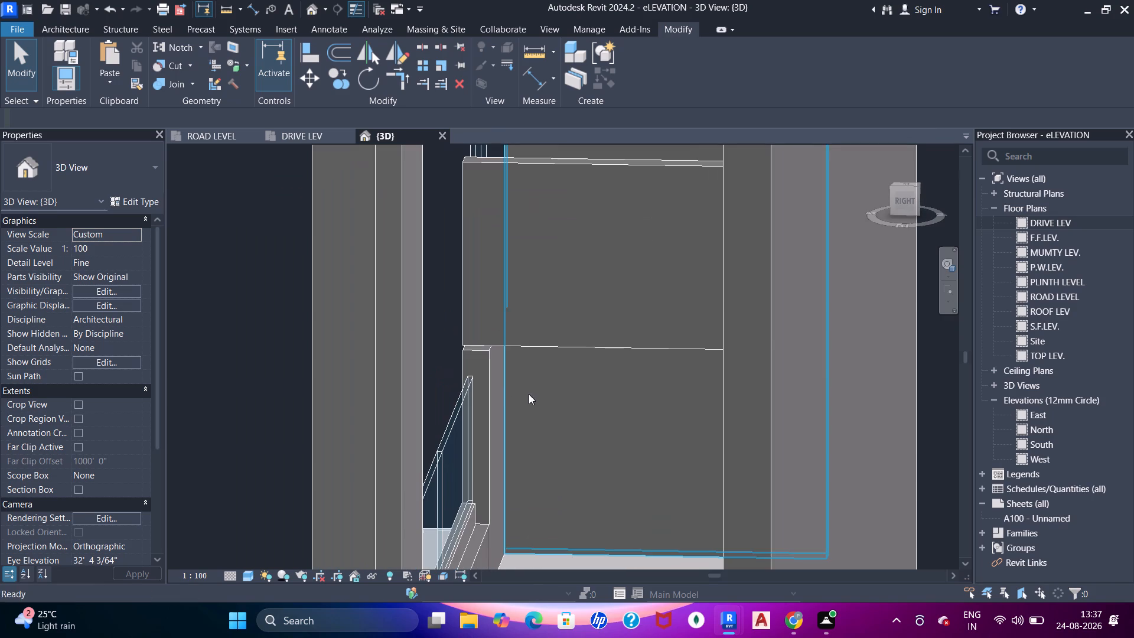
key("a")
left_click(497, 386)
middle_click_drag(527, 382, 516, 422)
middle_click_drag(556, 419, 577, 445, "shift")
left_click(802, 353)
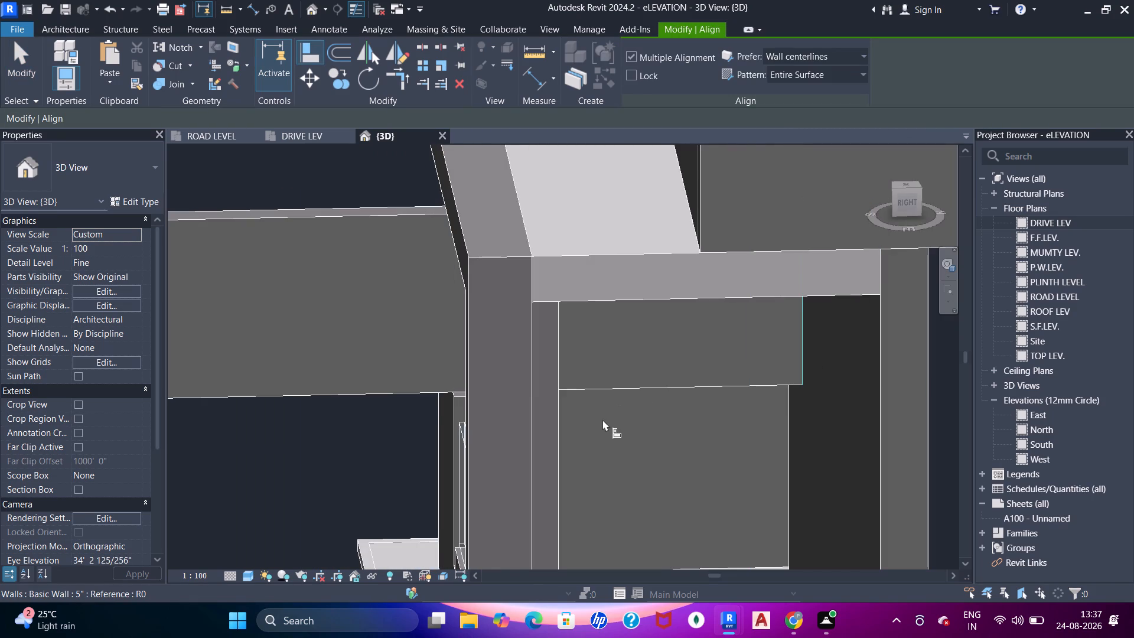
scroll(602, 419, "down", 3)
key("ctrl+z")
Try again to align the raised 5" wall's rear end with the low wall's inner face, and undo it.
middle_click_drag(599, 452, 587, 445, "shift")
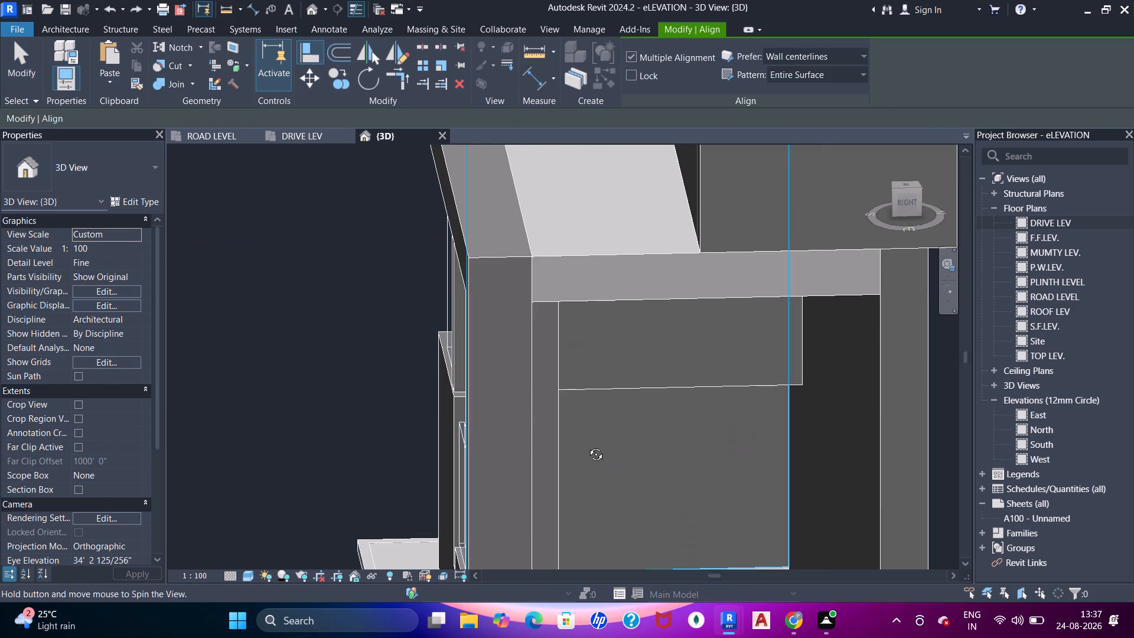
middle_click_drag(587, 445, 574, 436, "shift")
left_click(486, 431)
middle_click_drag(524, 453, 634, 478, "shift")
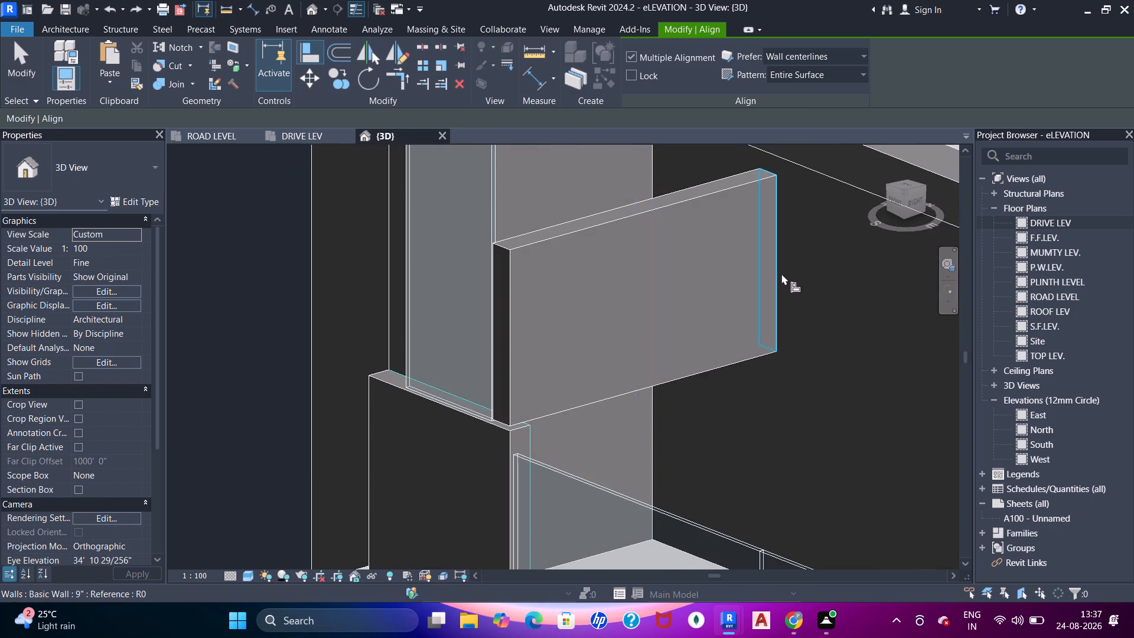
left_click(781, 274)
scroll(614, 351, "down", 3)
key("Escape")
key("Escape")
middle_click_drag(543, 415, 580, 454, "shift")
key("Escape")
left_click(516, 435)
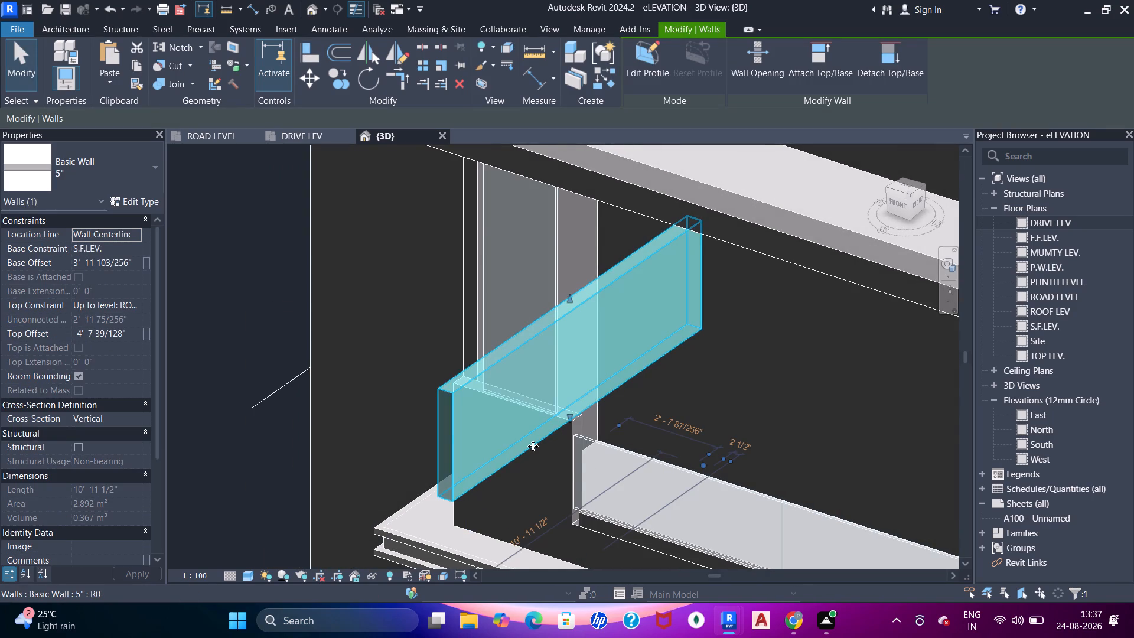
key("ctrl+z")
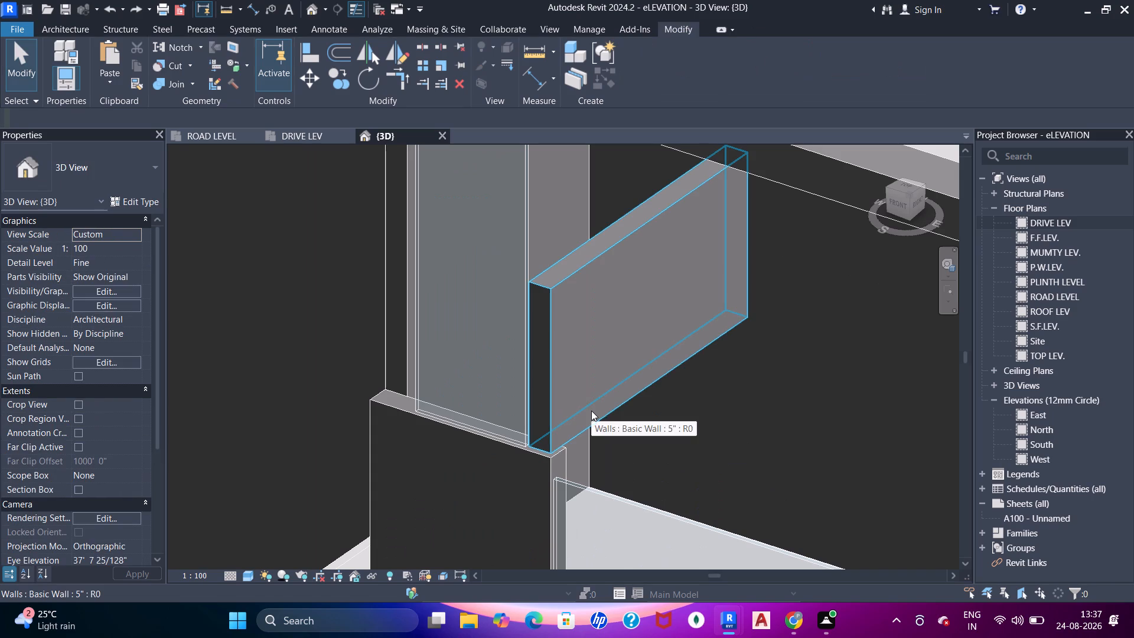
Edit the raised 5" wall's profile, moving its rear edge forward to leave the wall 9" long, and finish the profile.
left_click(591, 411)
double_click(748, 317)
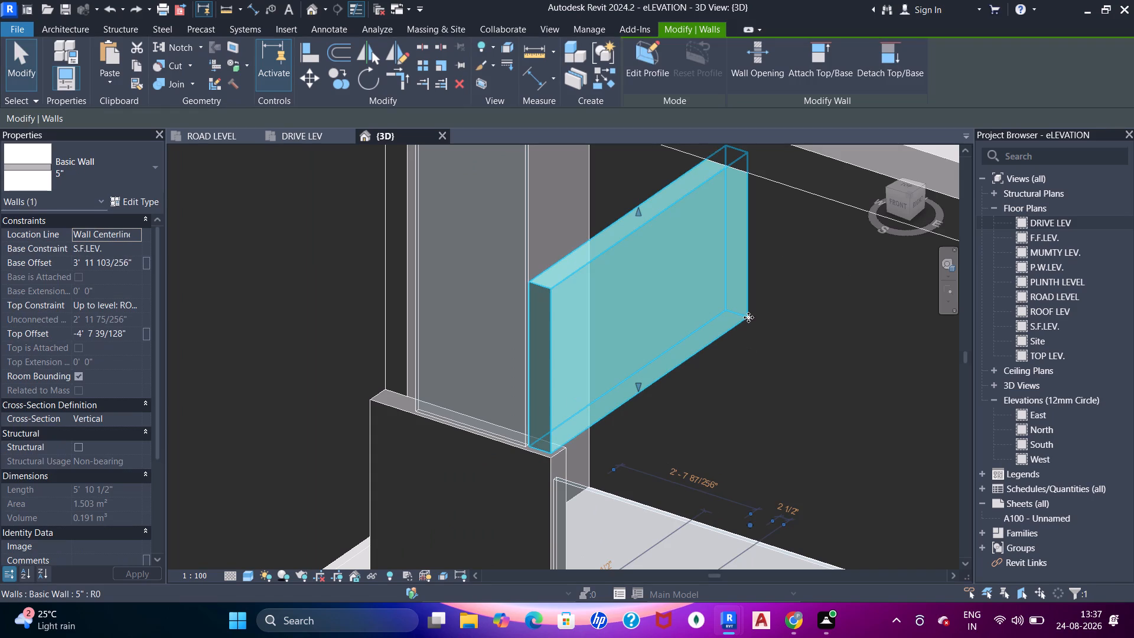
left_click(754, 279)
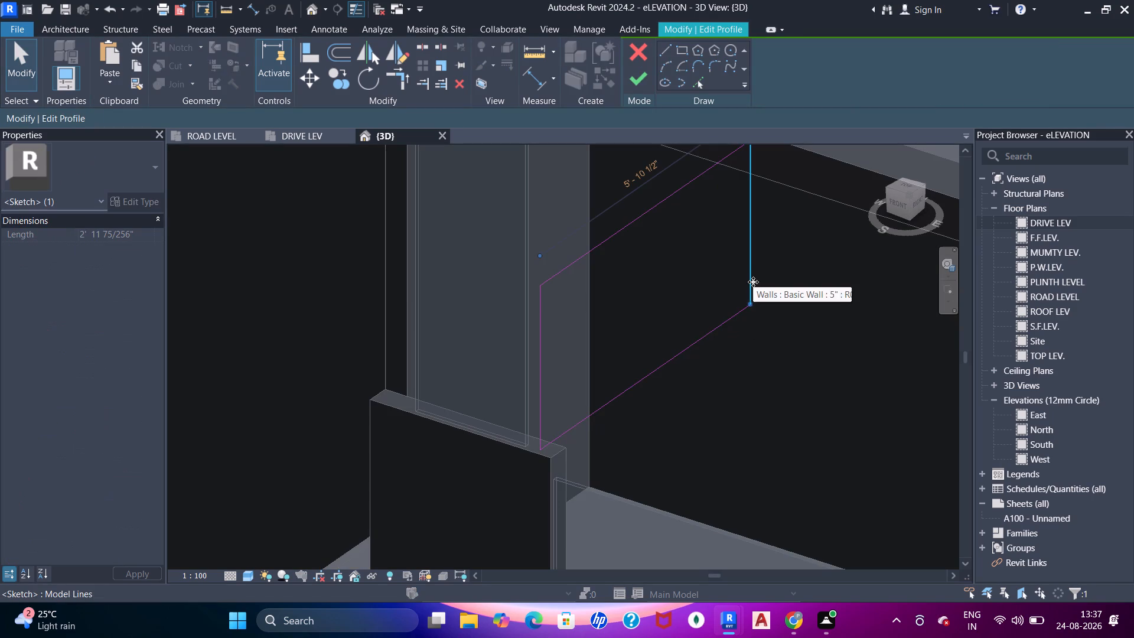
left_click_drag(752, 265, 598, 368)
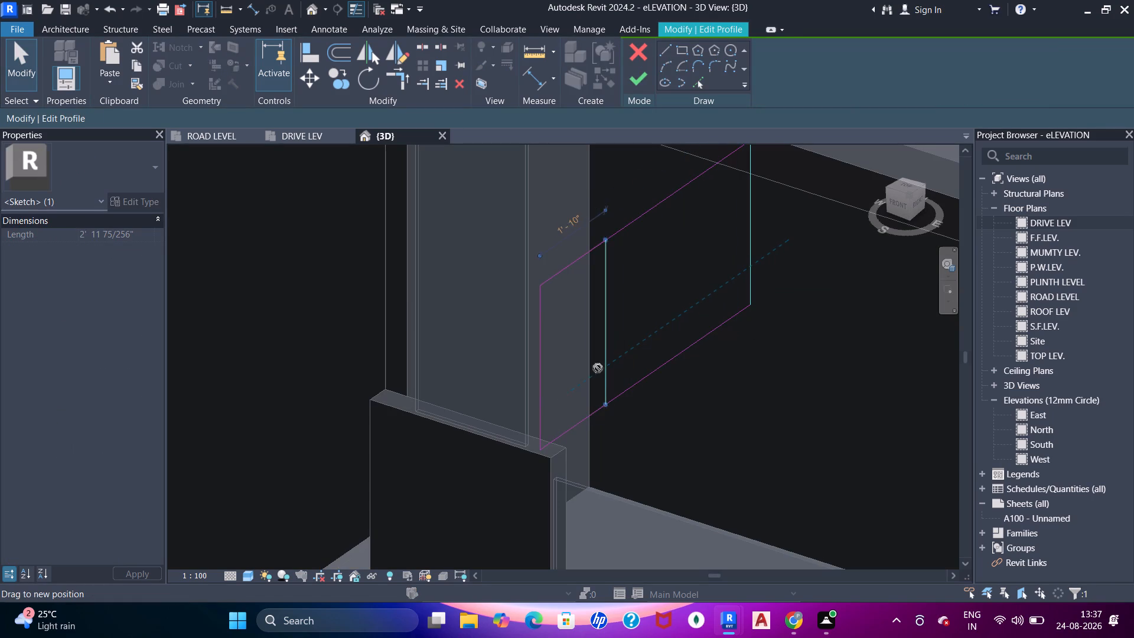
left_click_drag(598, 368, 569, 395)
left_click(875, 582)
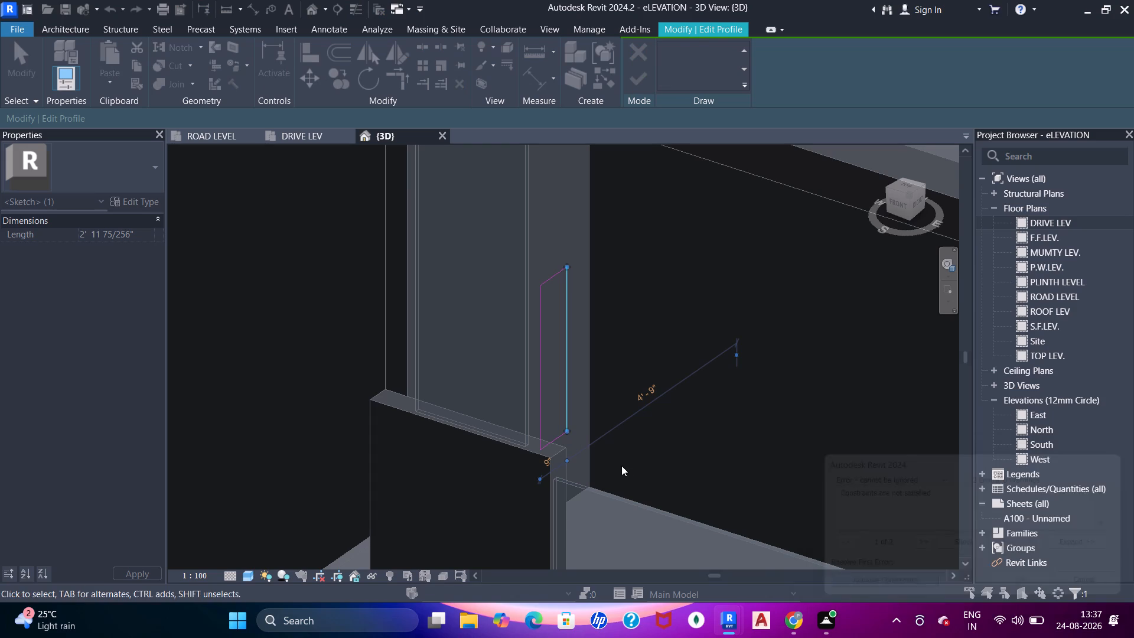
middle_click_drag(570, 462, 620, 506, "shift")
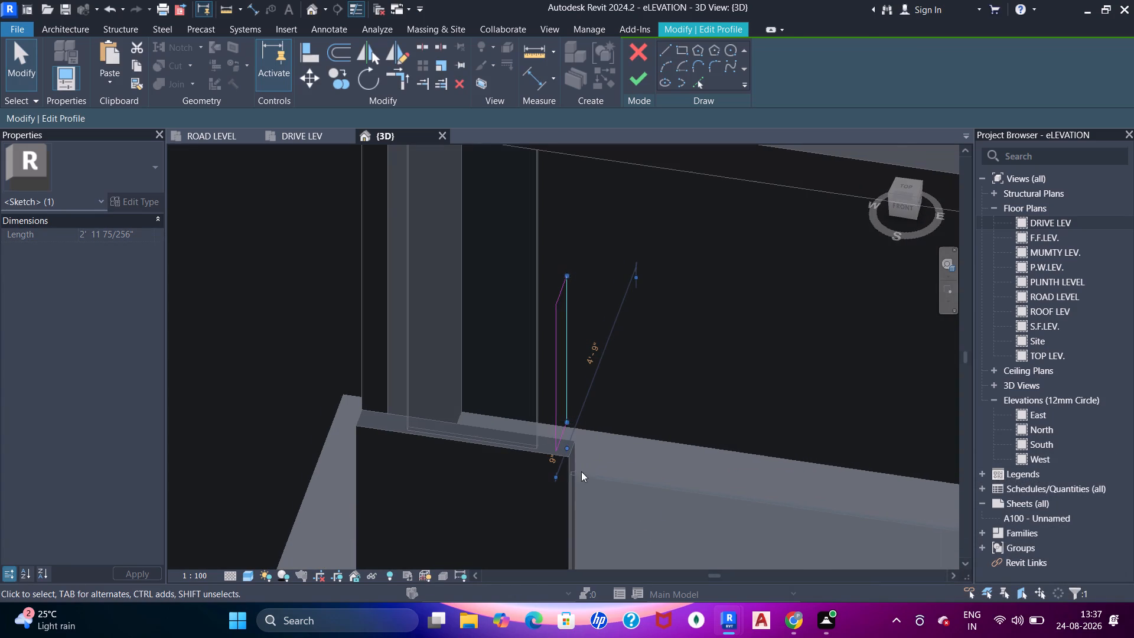
key("Escape")
key("Escape")
left_click_drag(524, 256, 664, 494)
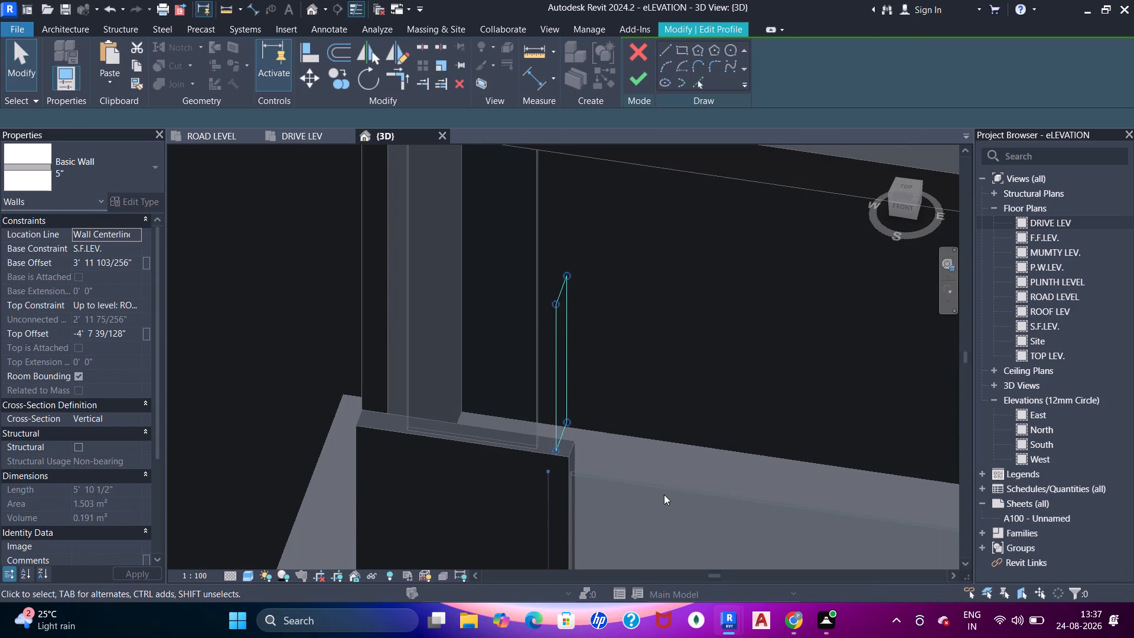
key("space")
key("space")
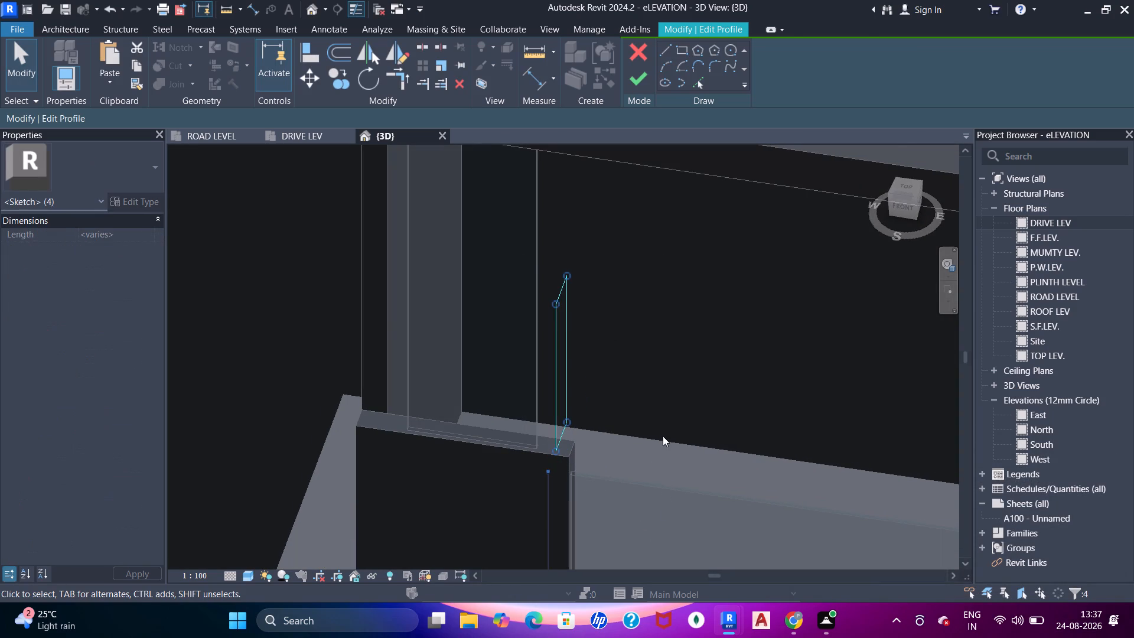
left_click(644, 84)
key("Escape")
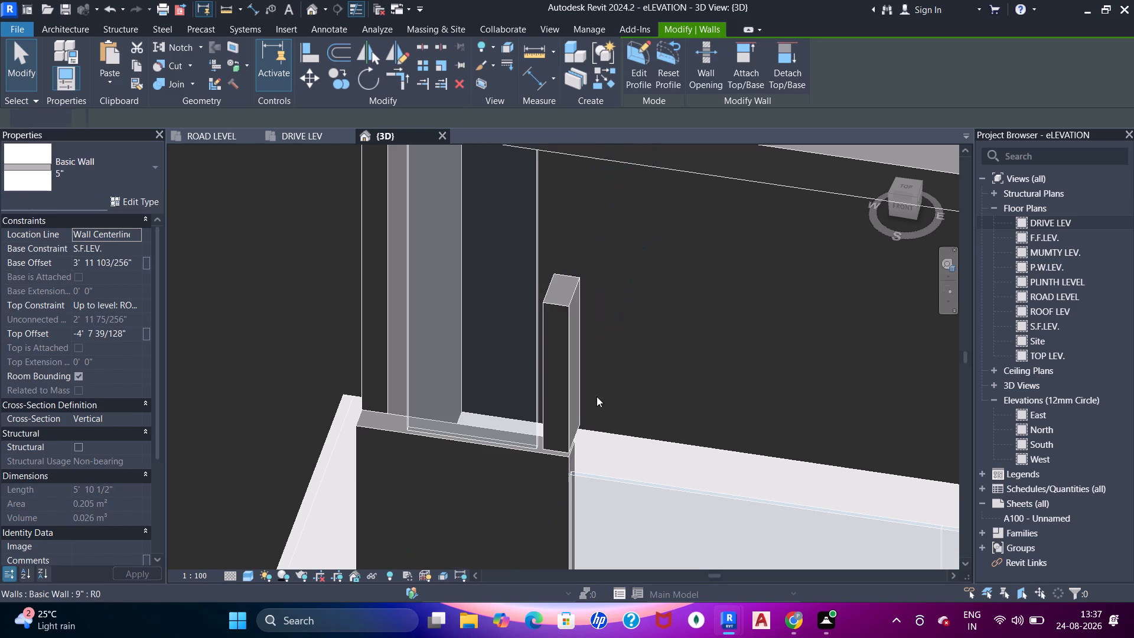
key("Escape")
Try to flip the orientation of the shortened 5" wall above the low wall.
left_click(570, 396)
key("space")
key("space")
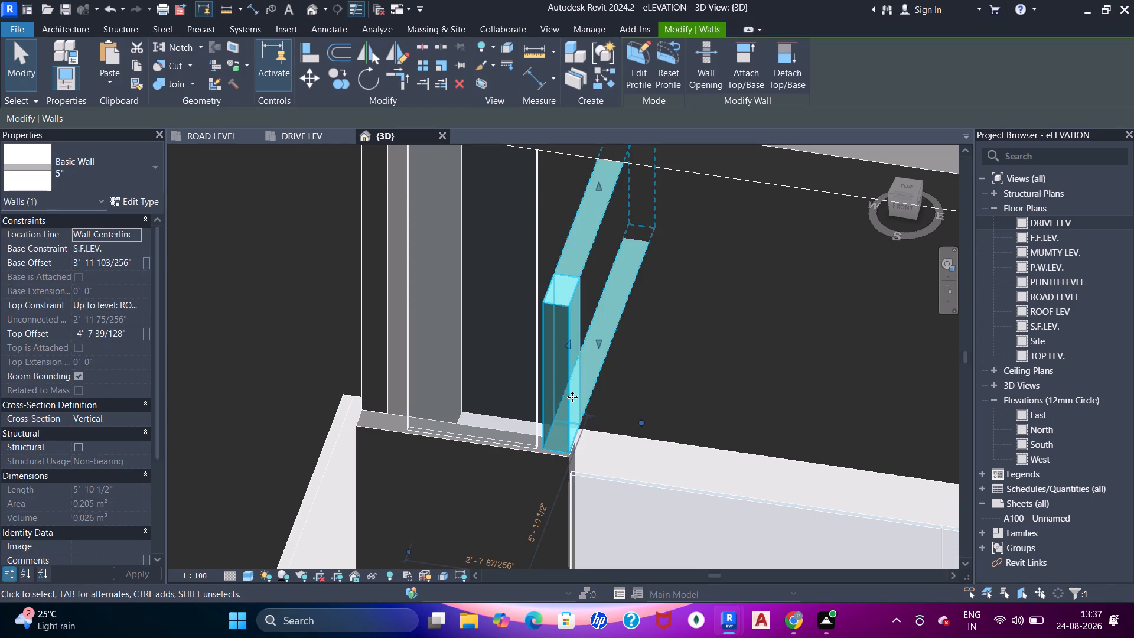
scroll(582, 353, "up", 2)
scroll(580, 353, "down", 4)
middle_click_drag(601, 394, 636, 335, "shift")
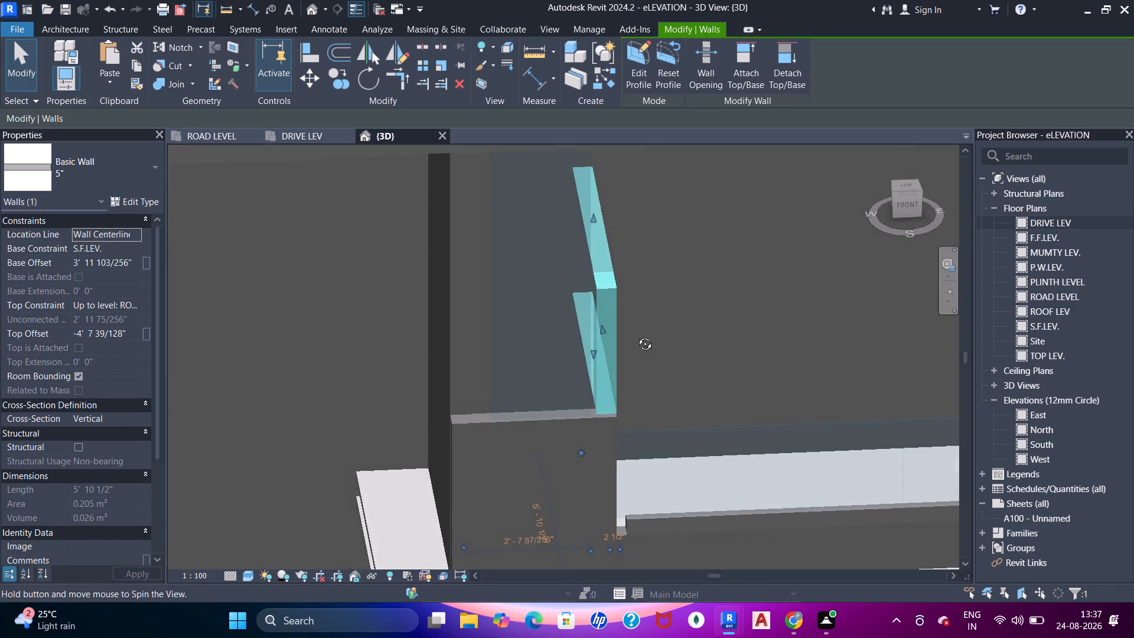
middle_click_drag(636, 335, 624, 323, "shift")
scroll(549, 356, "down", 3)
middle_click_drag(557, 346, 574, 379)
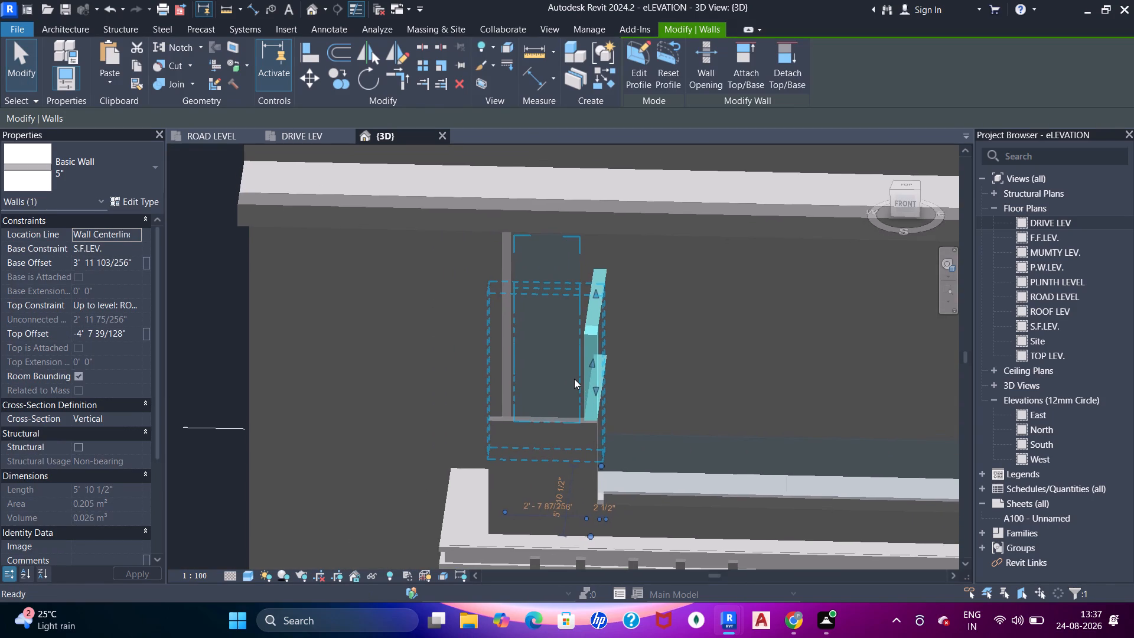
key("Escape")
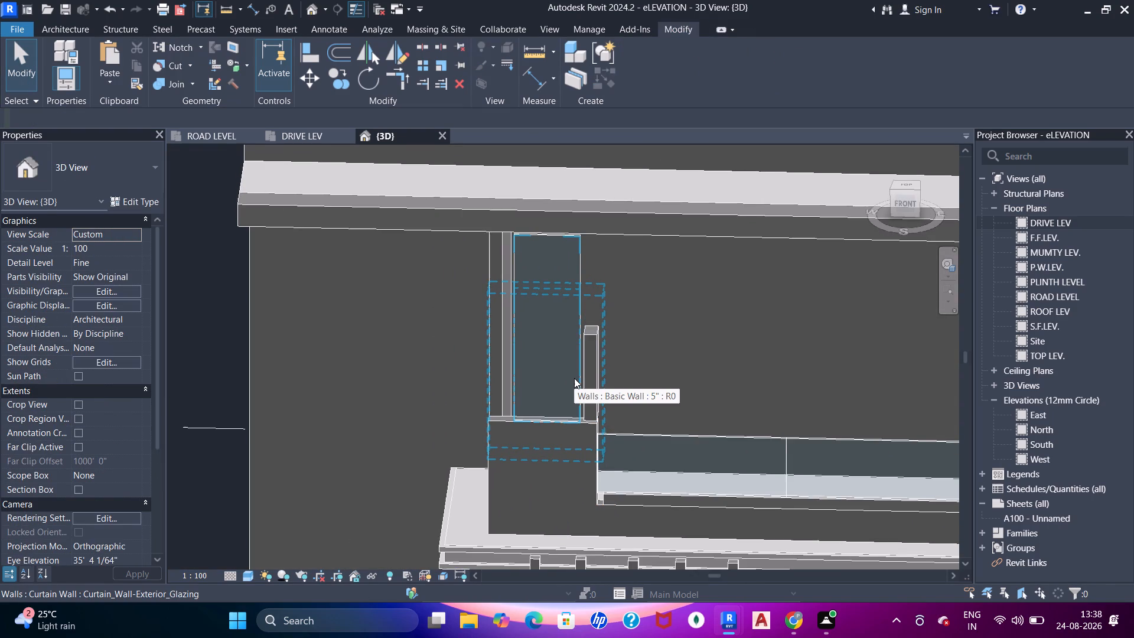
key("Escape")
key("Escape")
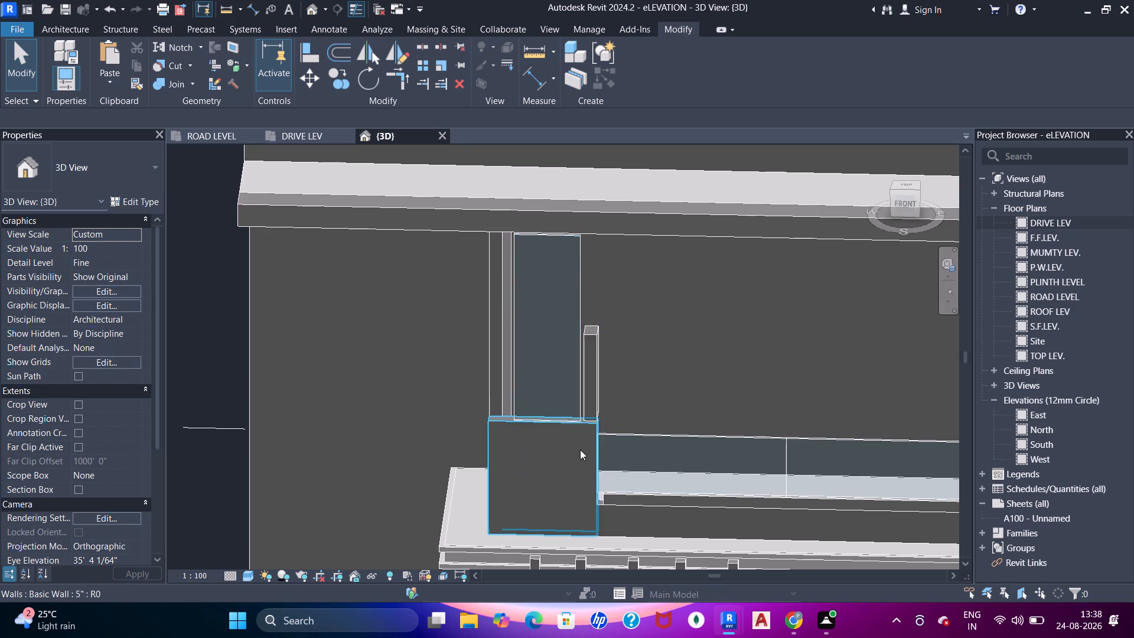
Rotate the shortened 5" wall in place about its centre so it runs parallel to the low wall.
middle_click_drag(580, 451, 507, 481, "shift")
scroll(571, 385, "up", 2)
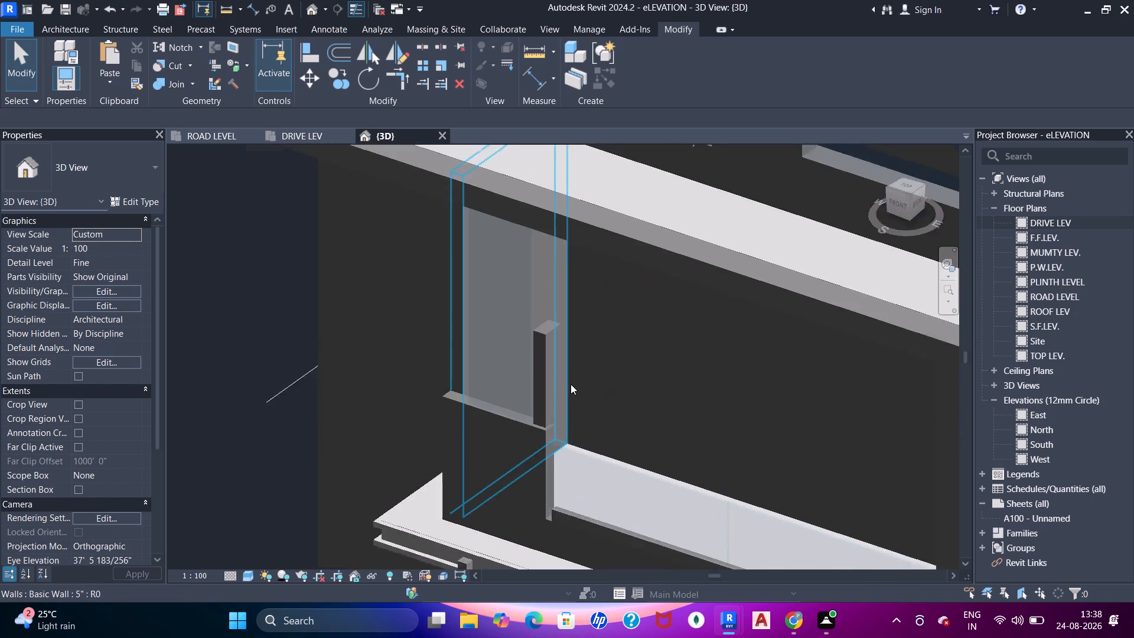
scroll(571, 384, "up", 1)
left_click(544, 357)
key("space")
key("space")
key("space")
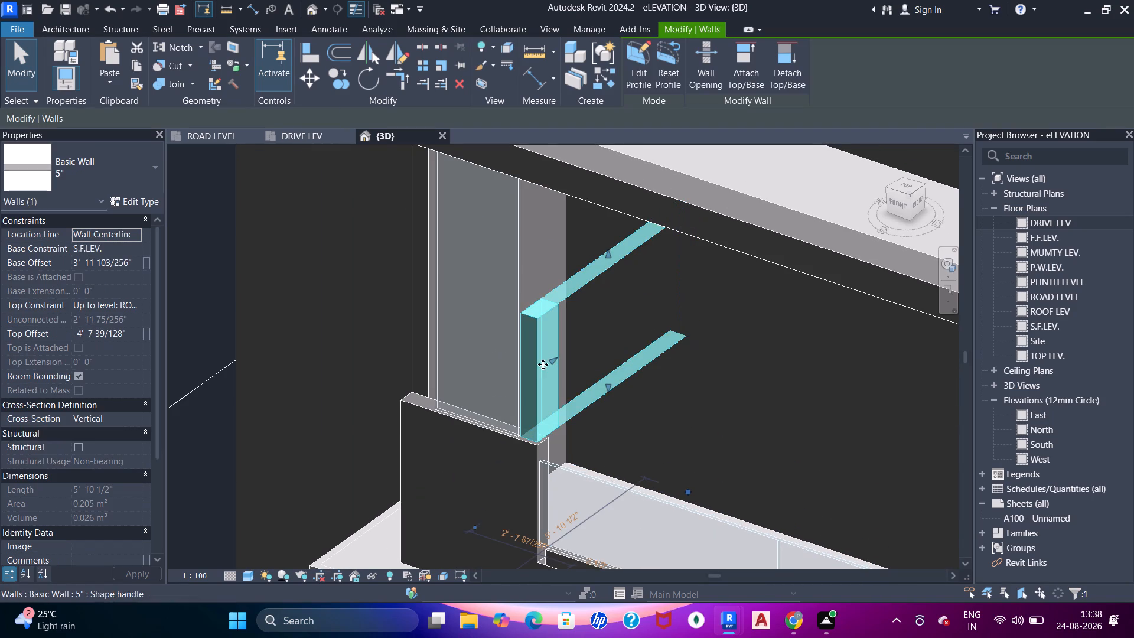
key("space")
key("space")
key("space")
key("space")
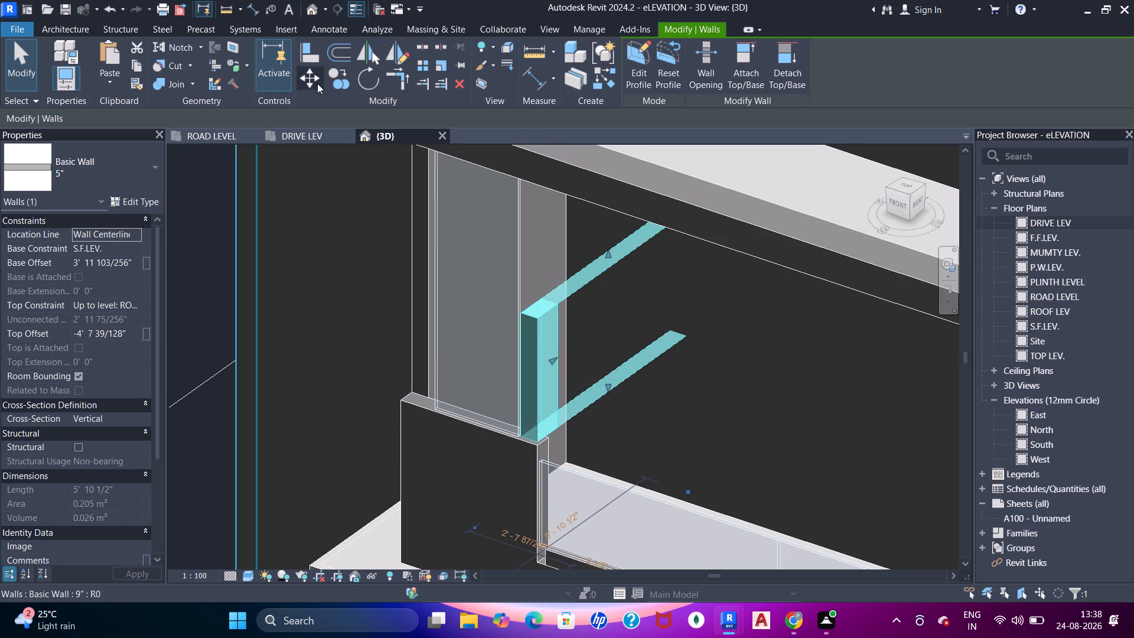
left_click(377, 82)
middle_click_drag(531, 440, 568, 437, "shift")
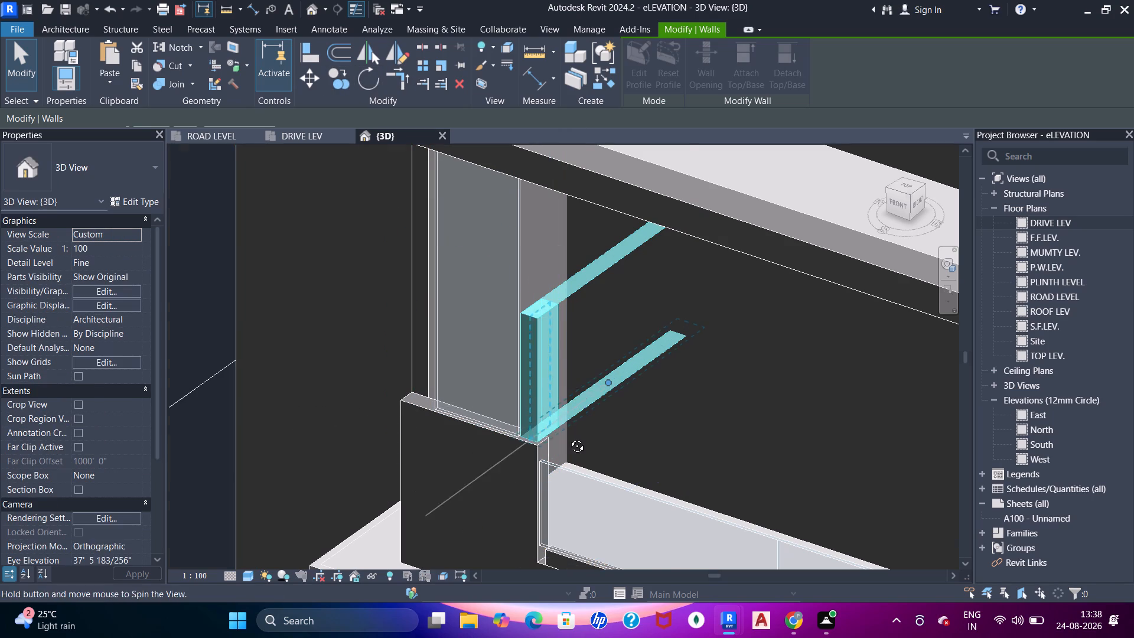
middle_click_drag(568, 437, 611, 418, "shift")
left_click(606, 437)
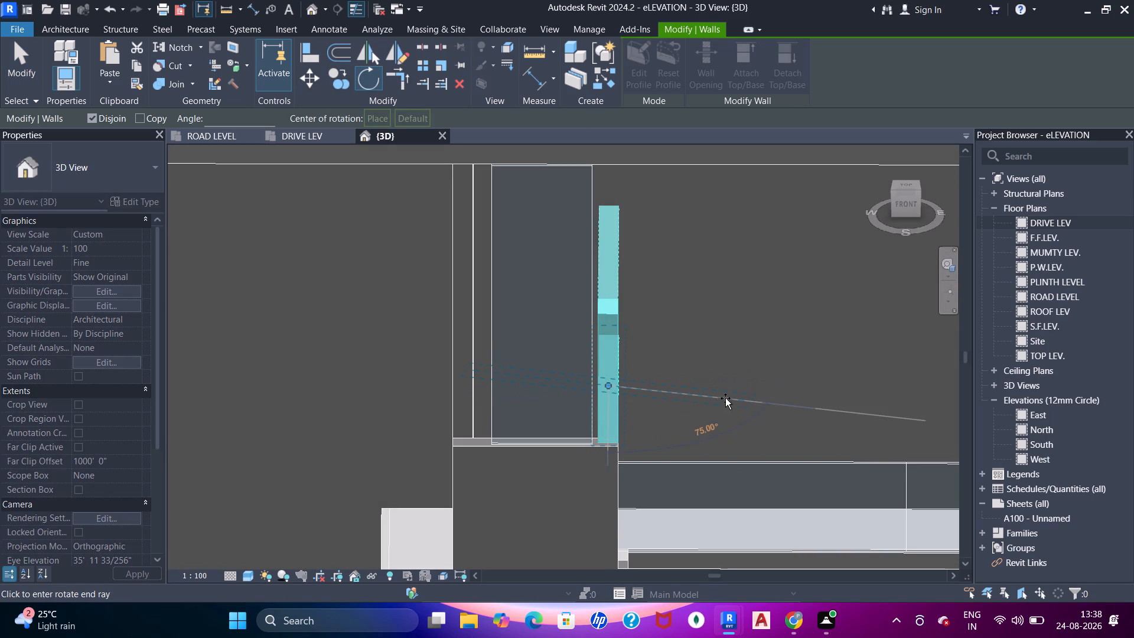
left_click(738, 385)
key("Escape")
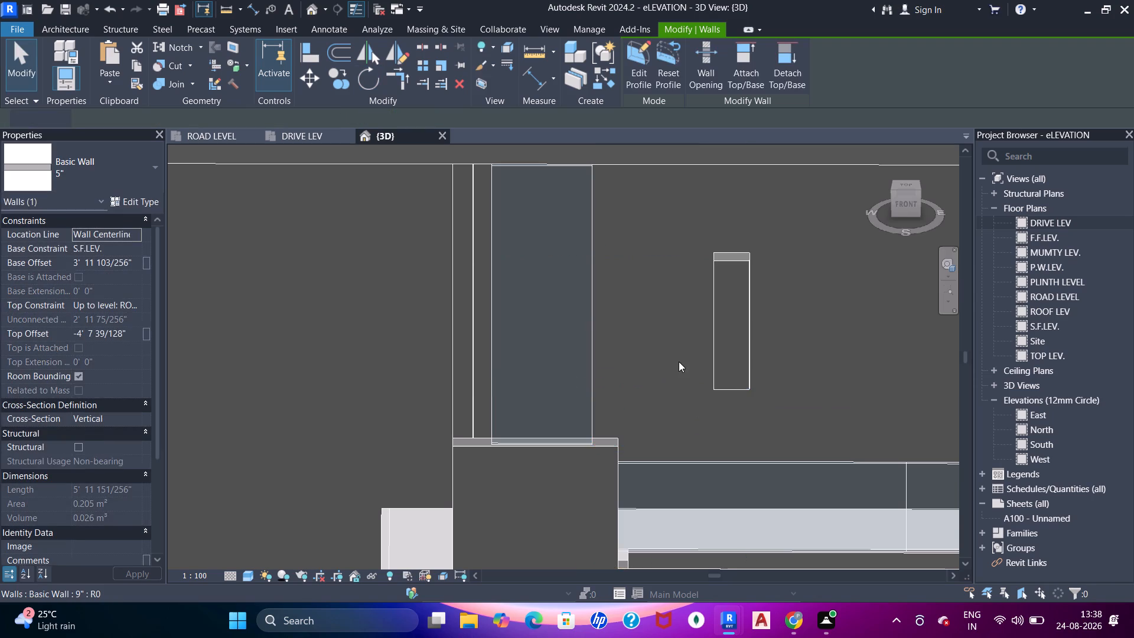
key("Escape")
left_click(741, 372)
middle_click_drag(707, 399, 721, 420, "shift")
key("Escape")
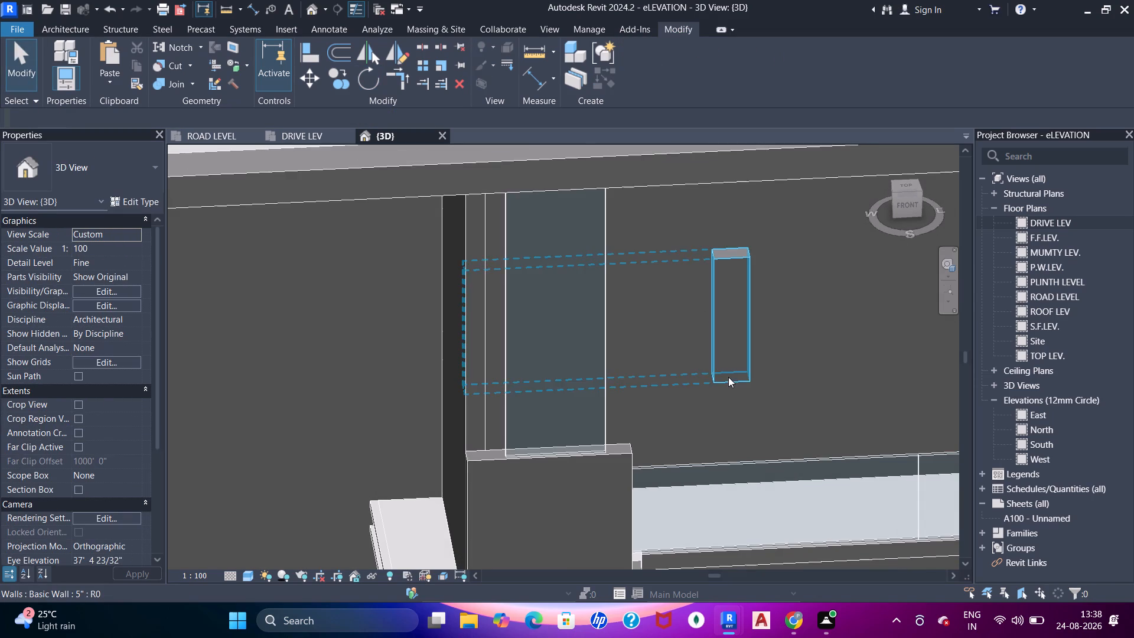
Align the underside of the rotated 5" wall with the top face of the low wall.
middle_click_drag(725, 399, 744, 426, "shift")
key("a")
key("a")
key("a")
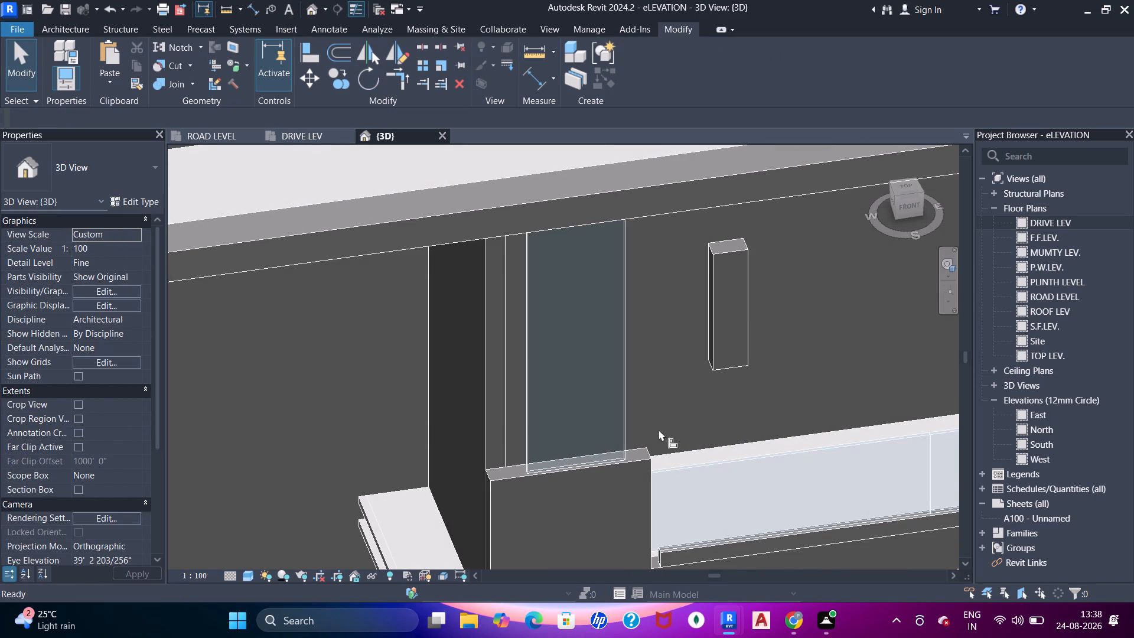
scroll(639, 451, "up", 3)
key("Tab")
key("Tab")
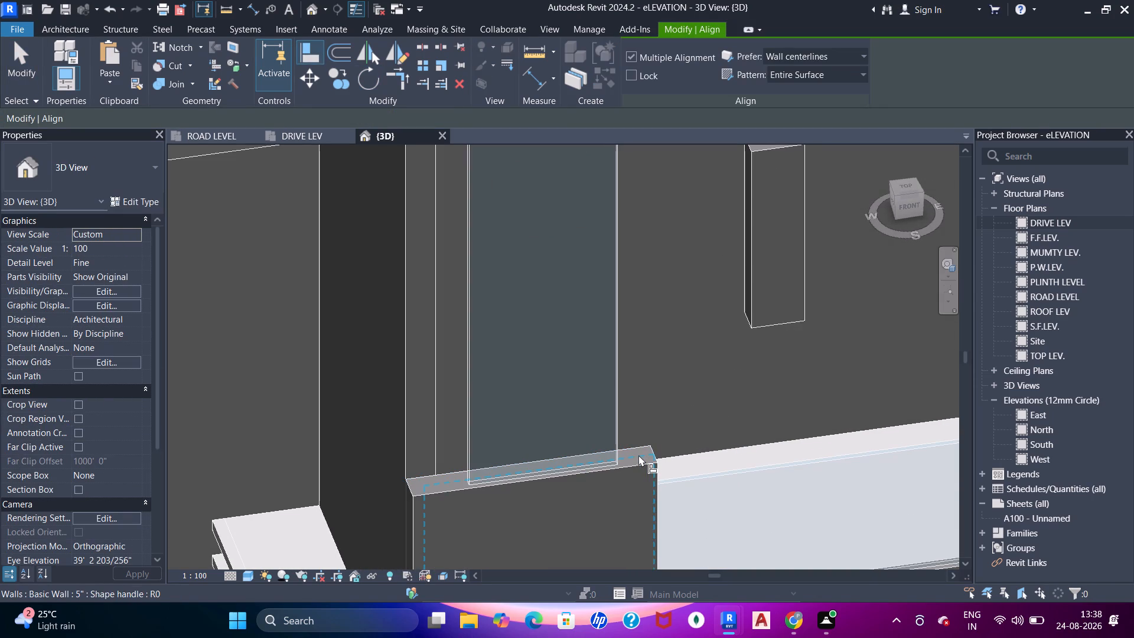
key("Tab")
key("Tab")
key("Tab")
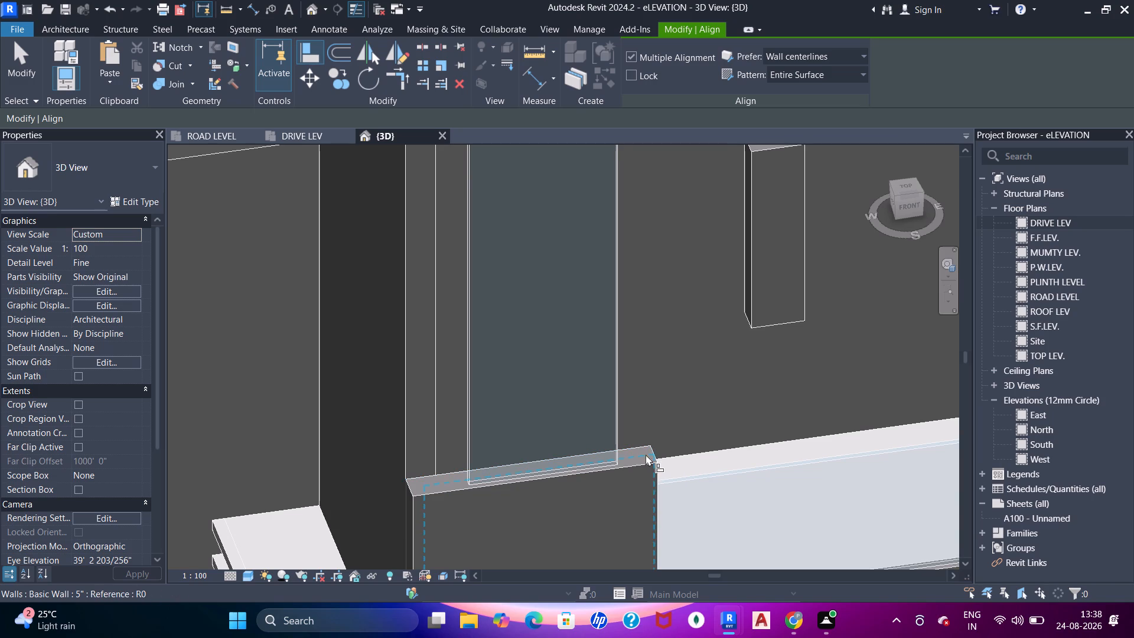
key("Tab")
scroll(640, 455, "up", 6)
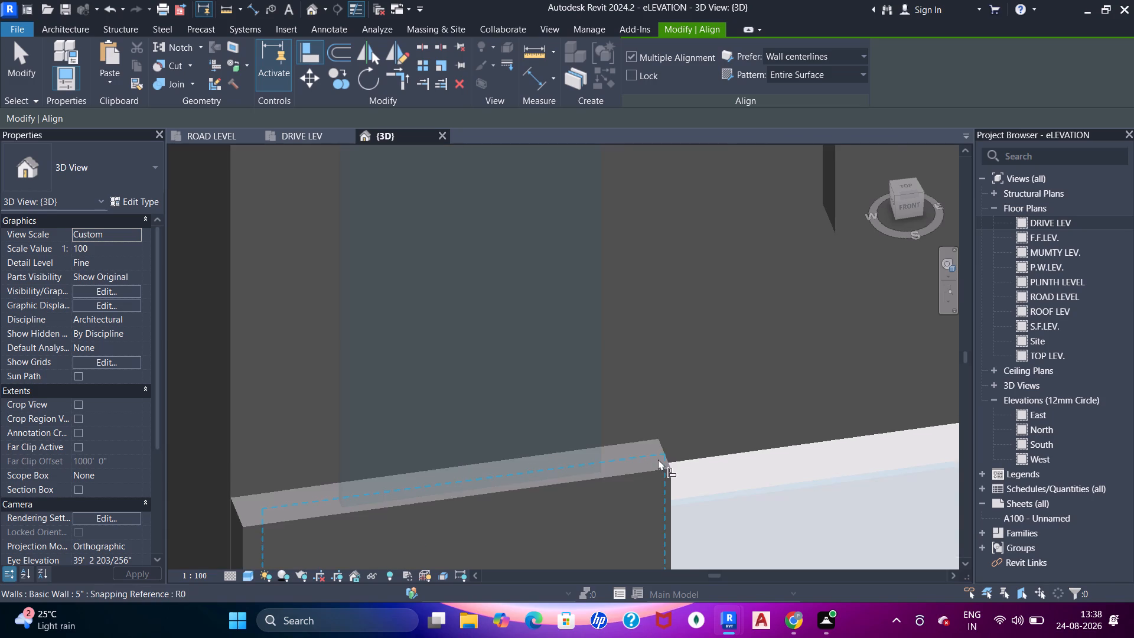
key("Tab")
key("Tab")
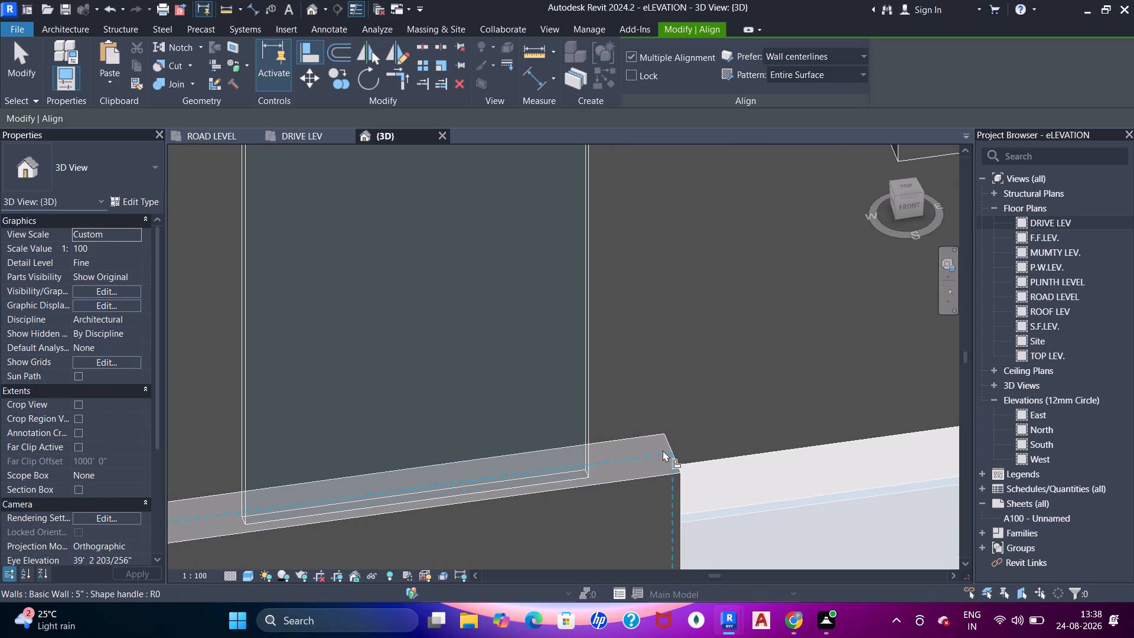
key("Tab")
key("Tab")
key("Tab")
key("Tab")
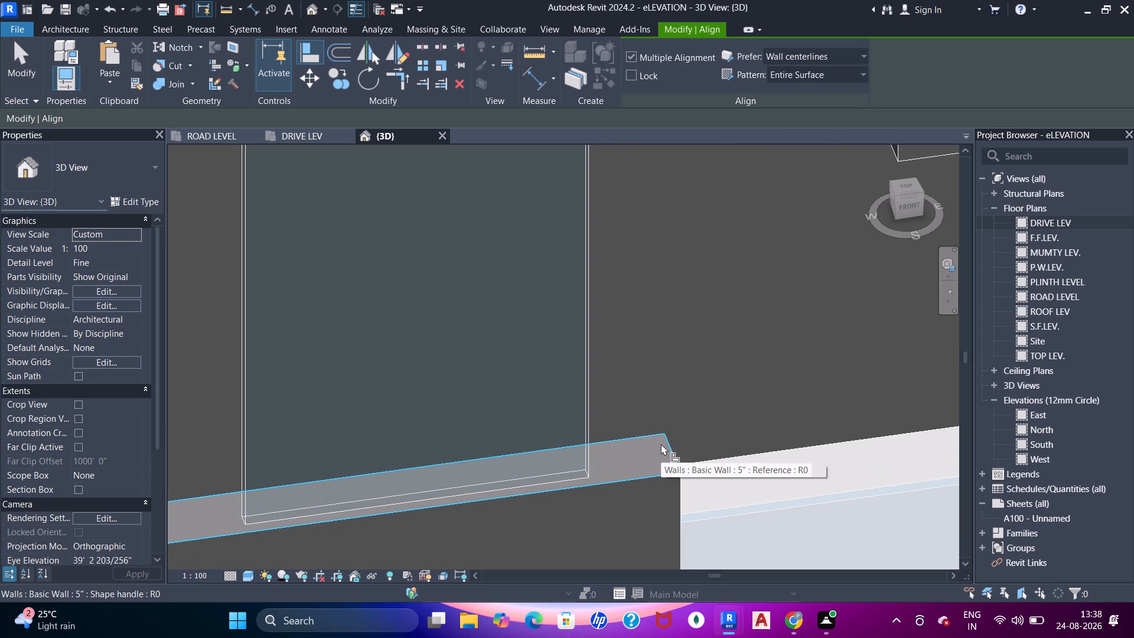
left_click(661, 444)
scroll(667, 419, "down", 5)
middle_click_drag(646, 447, 564, 495)
left_click(716, 340)
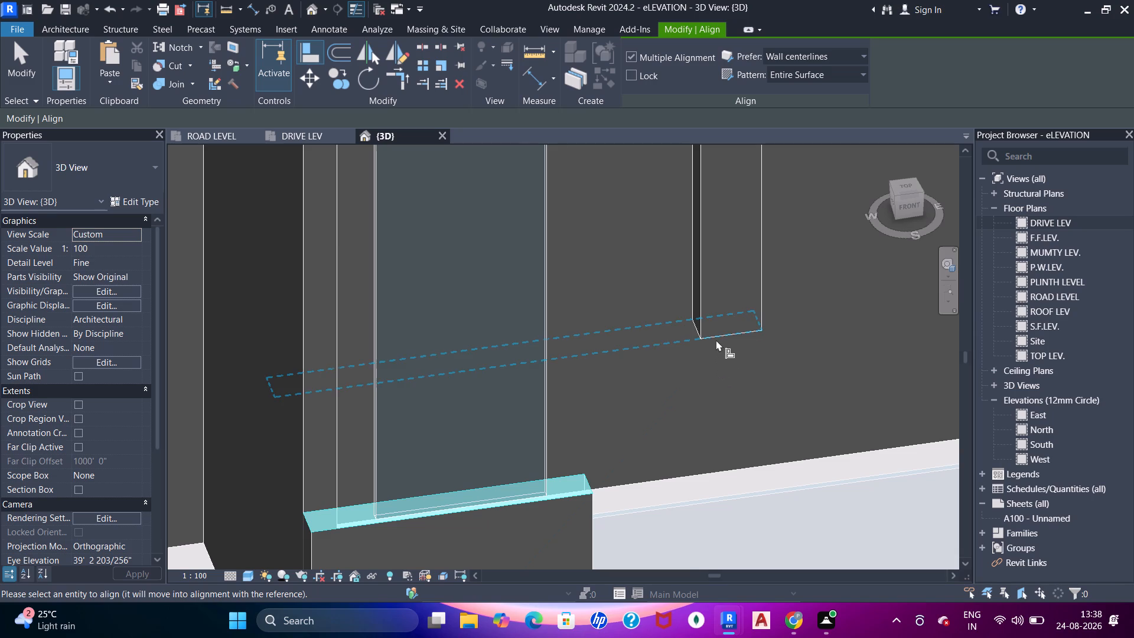
scroll(656, 393, "down", 5)
middle_click_drag(651, 408, 659, 427)
key("Escape")
key("Escape")
Align the front face of the shortened 5" wall with the front face of the low wall.
scroll(683, 468, "up", 1, "shift")
middle_click_drag(683, 468, 704, 328, "shift")
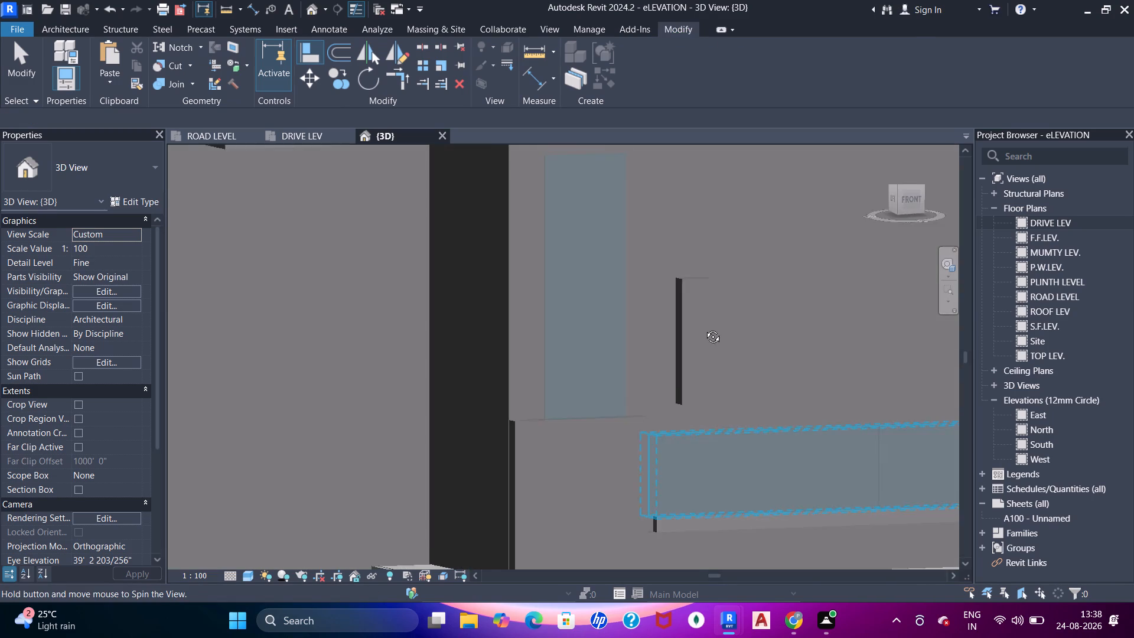
middle_click_drag(704, 328, 659, 427, "shift")
key("a")
key("a")
key("a")
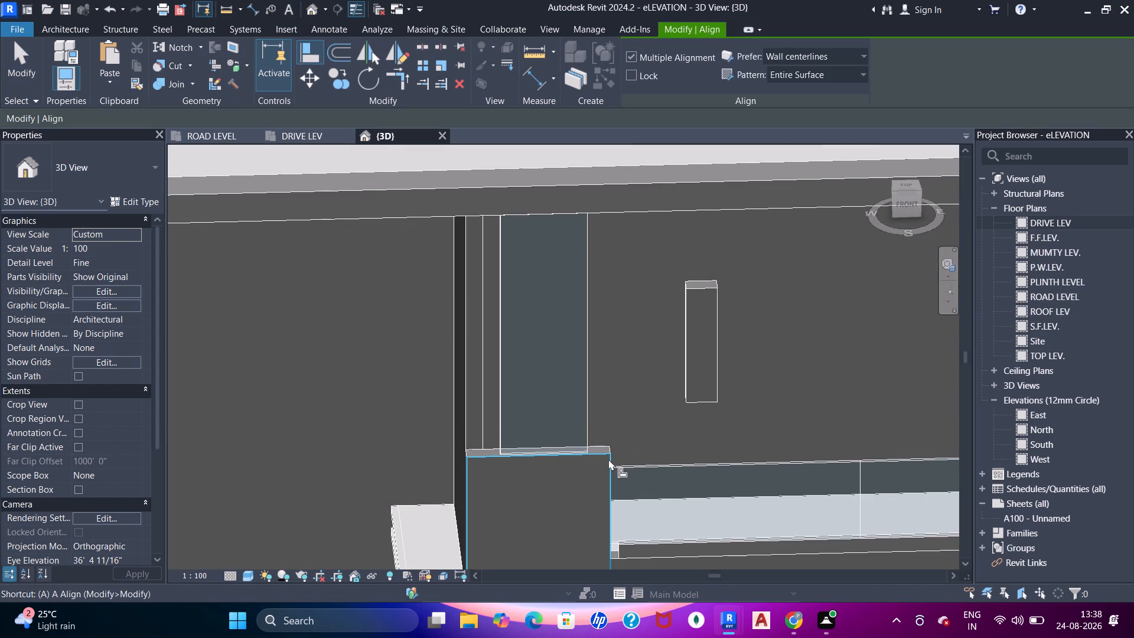
left_click(599, 473)
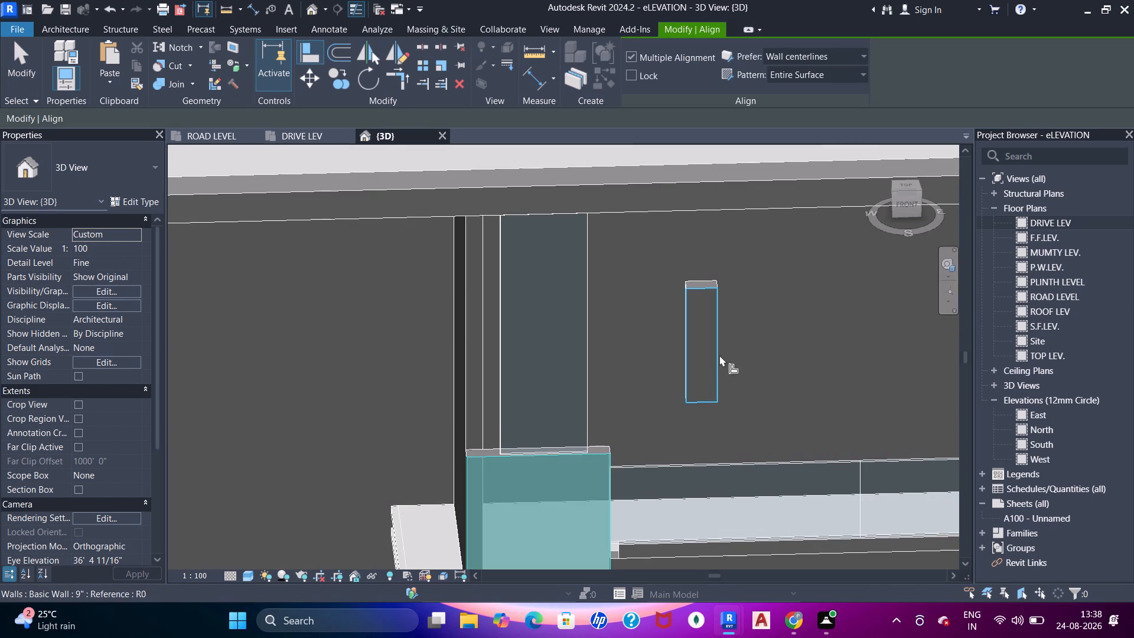
left_click(708, 353)
middle_click_drag(693, 466, 638, 447, "shift")
middle_click_drag(638, 447, 706, 464, "shift")
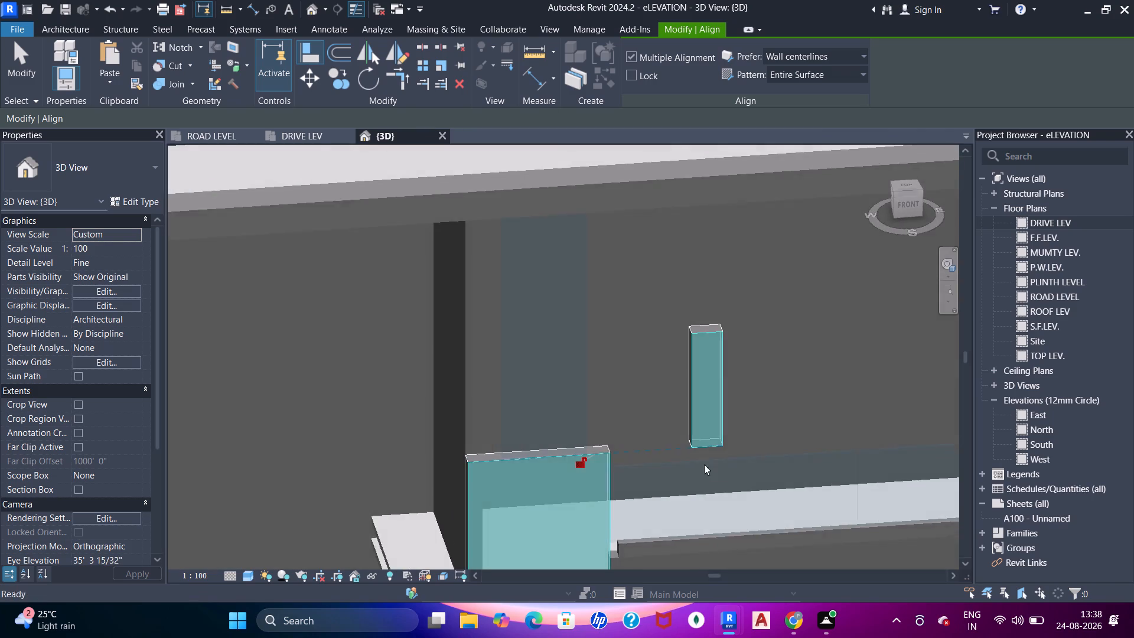
middle_click_drag(656, 484, 555, 469, "shift")
key("Escape")
key("Escape")
Align the 5" wall's vertical end nearest the window with the edge of the glazed curtain panel.
key("a")
key("a")
key("a")
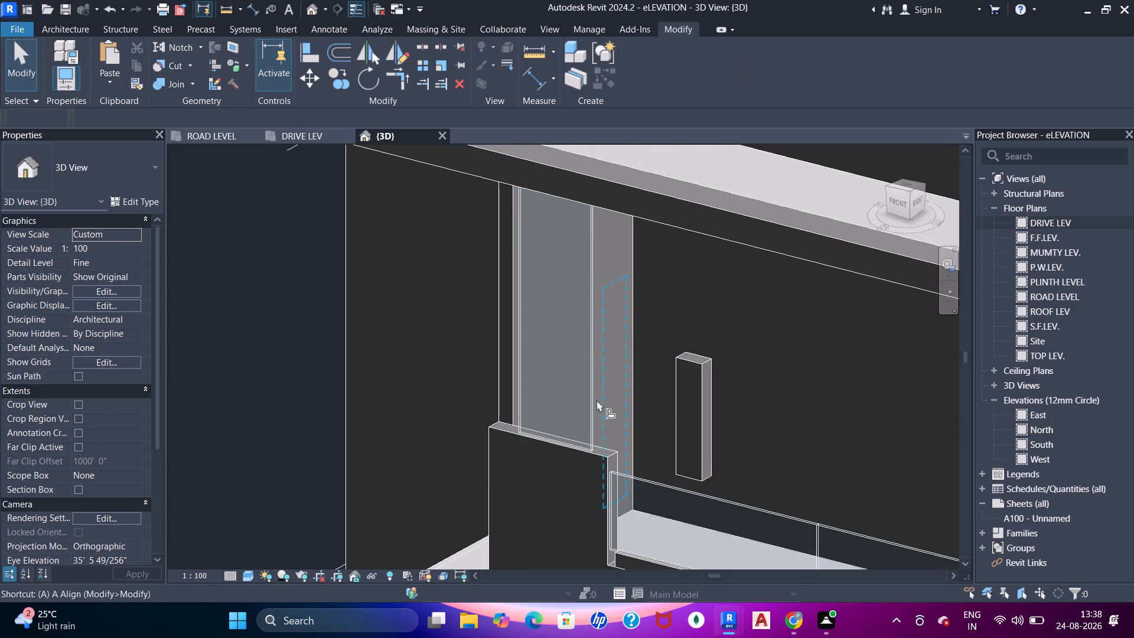
key("Tab")
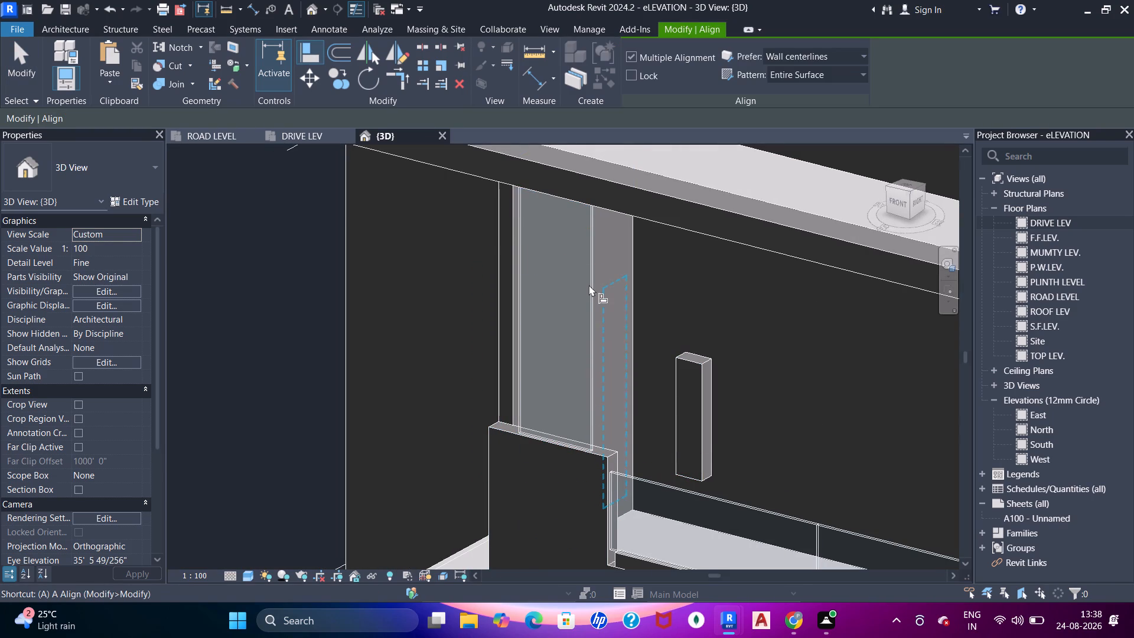
key("Tab")
key("Tab")
key("Tab")
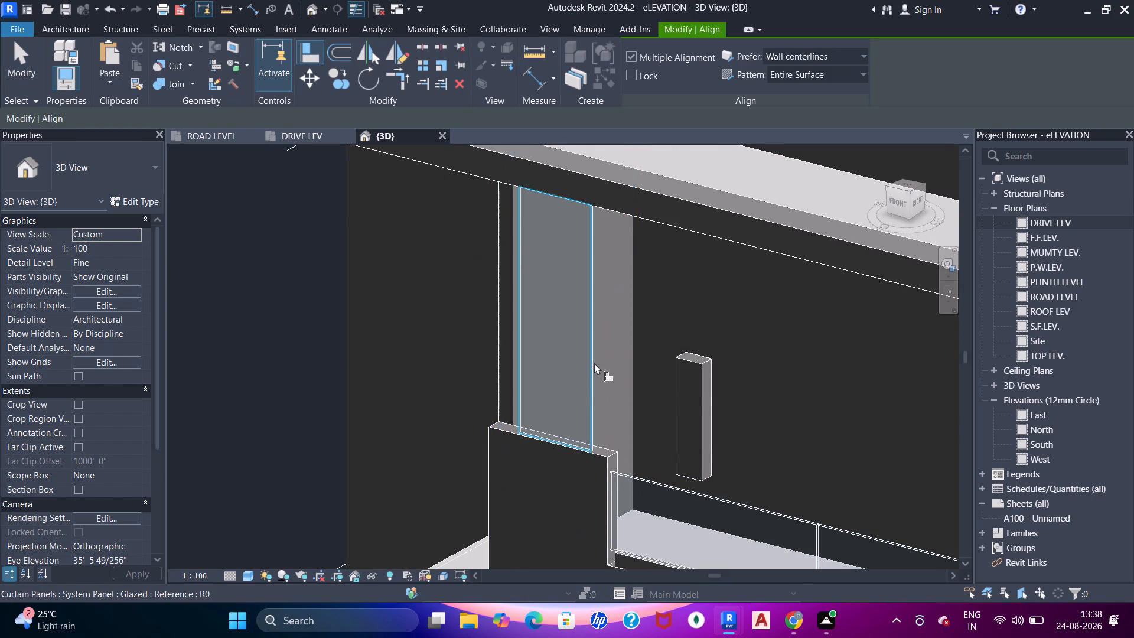
key("Tab")
left_click(593, 362)
left_click(676, 398)
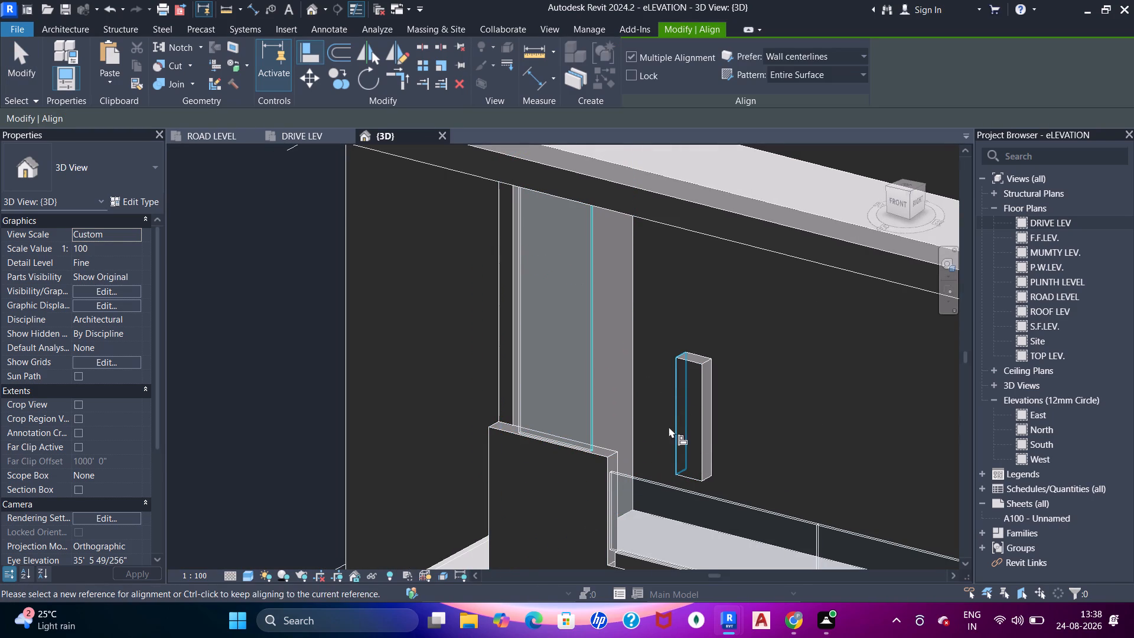
middle_click_drag(653, 470, 703, 488, "shift")
key("Escape")
key("Escape")
Edit the 5" wall's profile, pulling its far vertical edge in close to the low wall's end and removing the conflicting constraints.
middle_click_drag(688, 483, 728, 502, "shift")
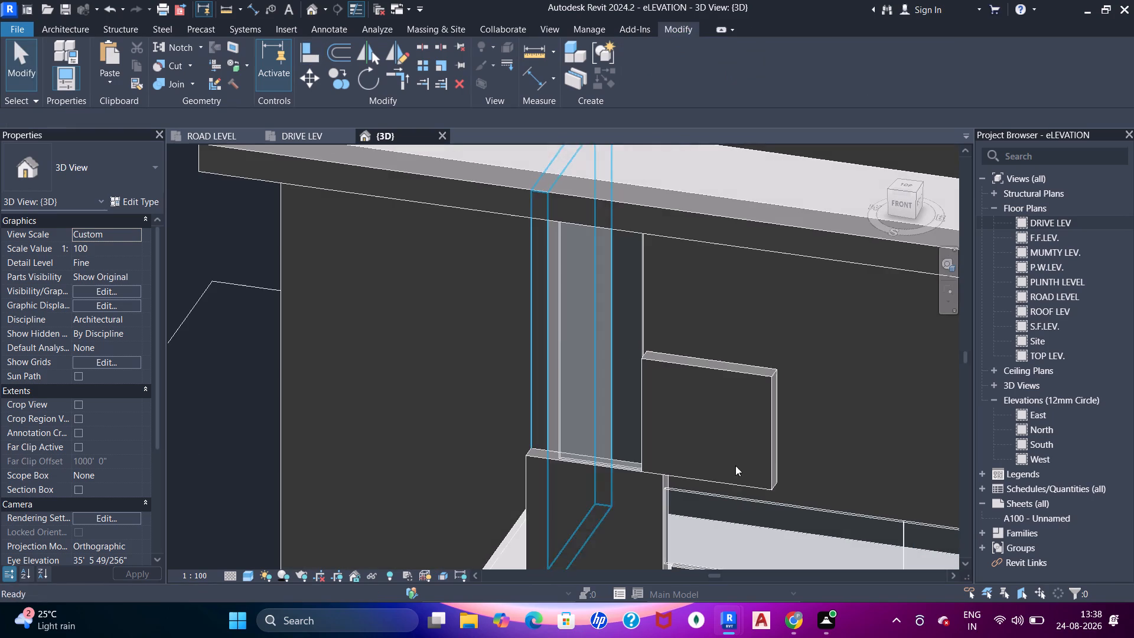
left_click(718, 438)
middle_click_drag(710, 477, 747, 451, "shift")
middle_click(747, 449, "shift")
scroll(770, 472, "up", 4)
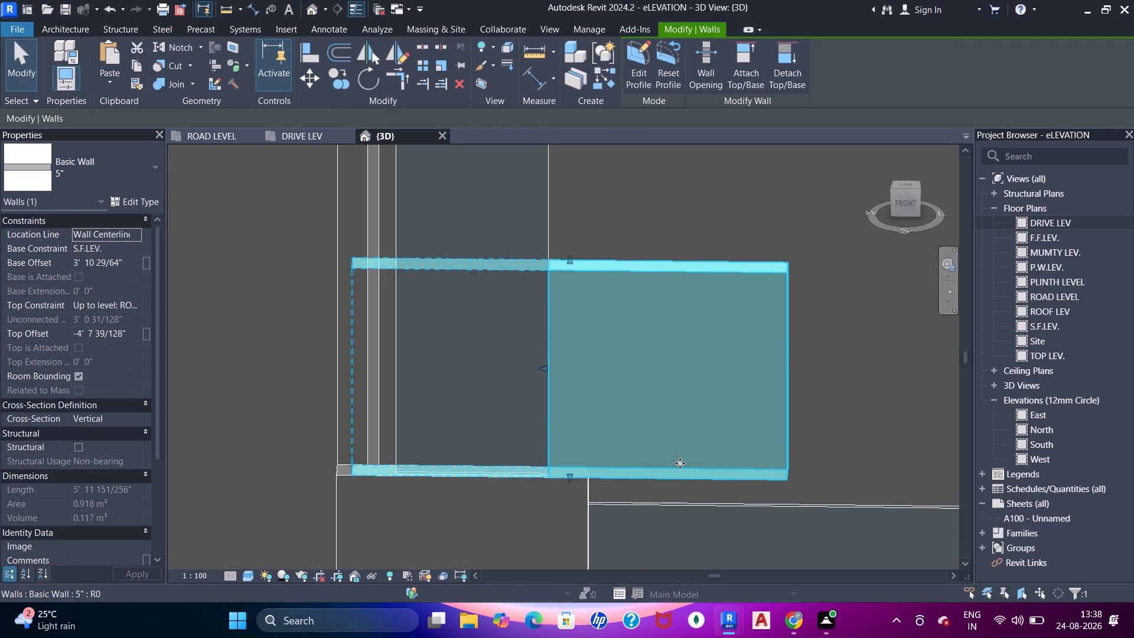
middle_click_drag(731, 457, 755, 382, "shift")
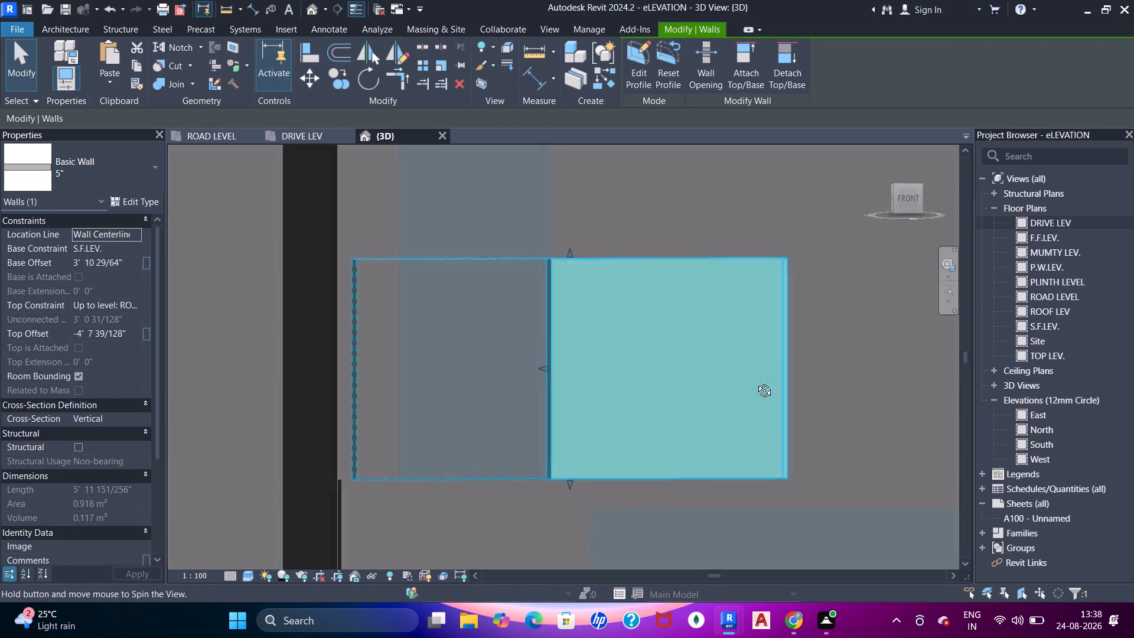
middle_click_drag(755, 382, 755, 398, "shift")
double_click(789, 372)
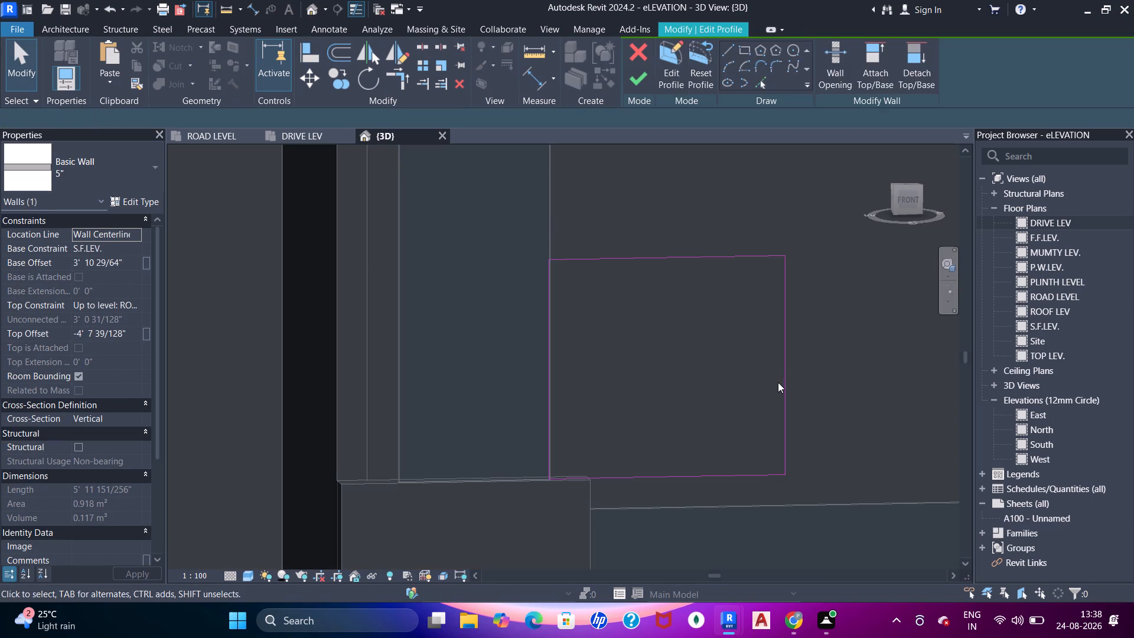
left_click(786, 379)
left_click_drag(787, 367, 610, 388)
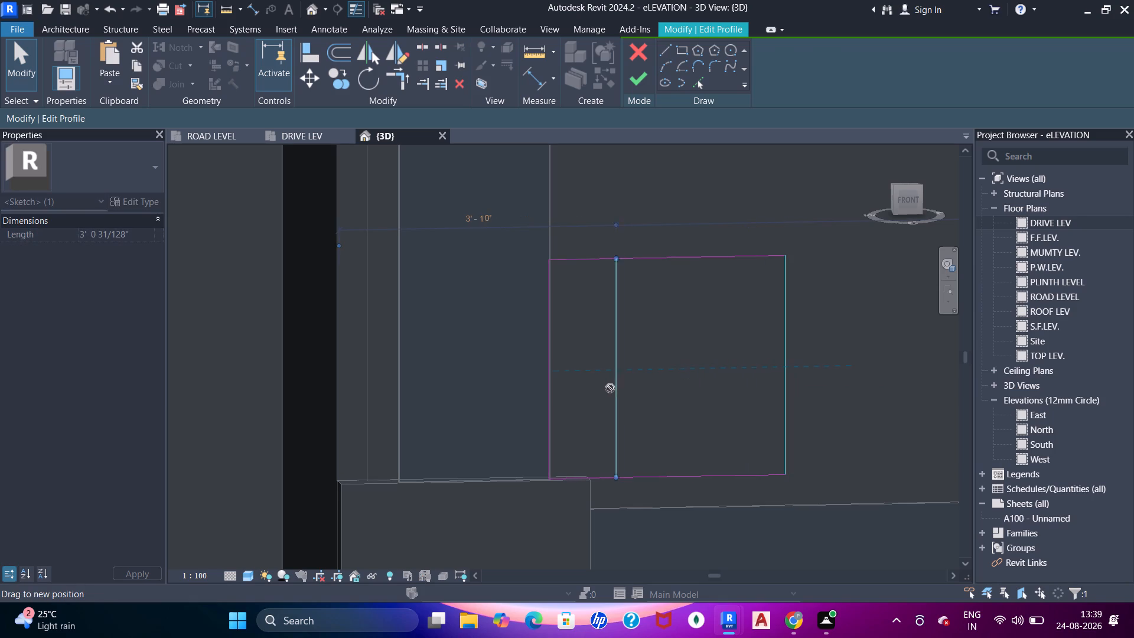
left_click_drag(610, 388, 604, 389)
left_click(882, 587)
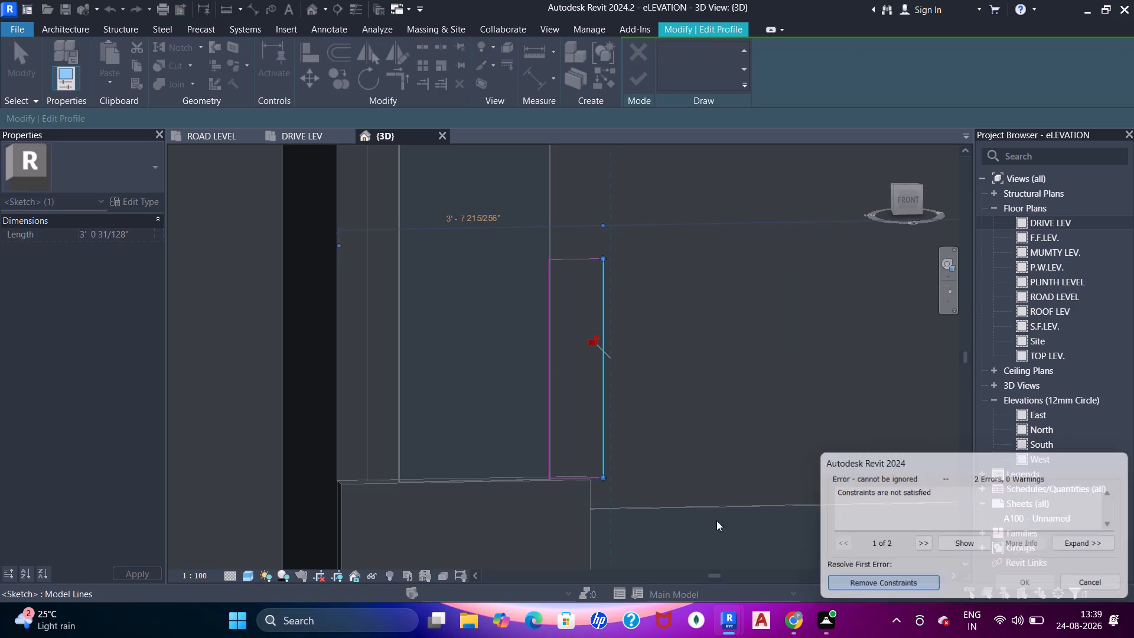
Align the profile's far vertical edge with the end face of the low wall and finish the profile.
middle_click_drag(660, 451, 615, 475, "shift")
key("a")
key("a")
key("a")
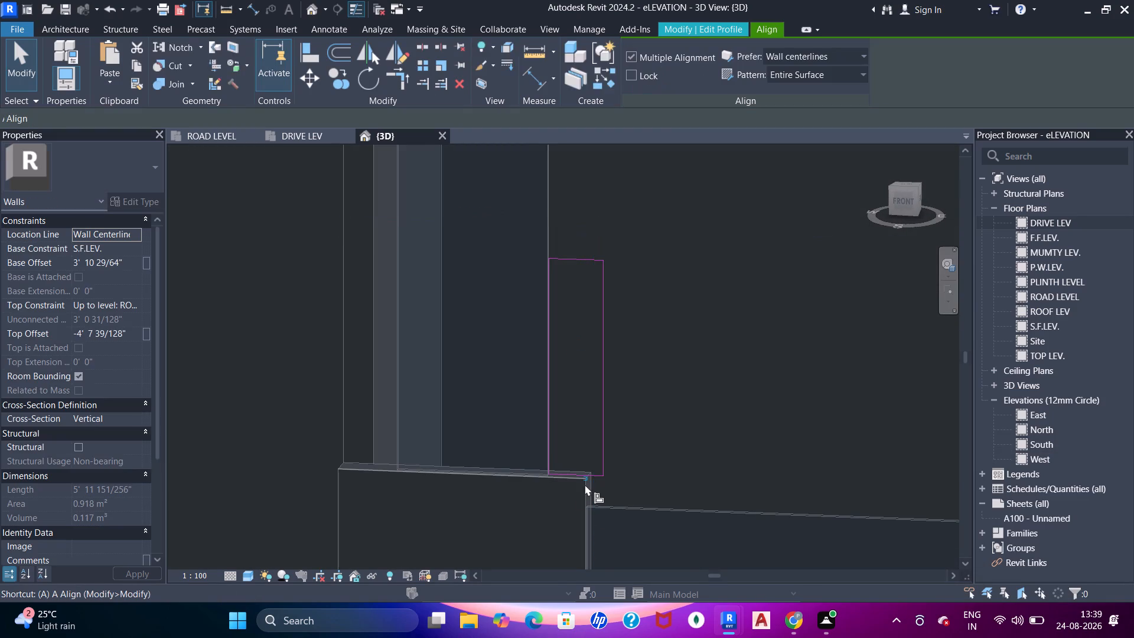
scroll(590, 492, "up", 6)
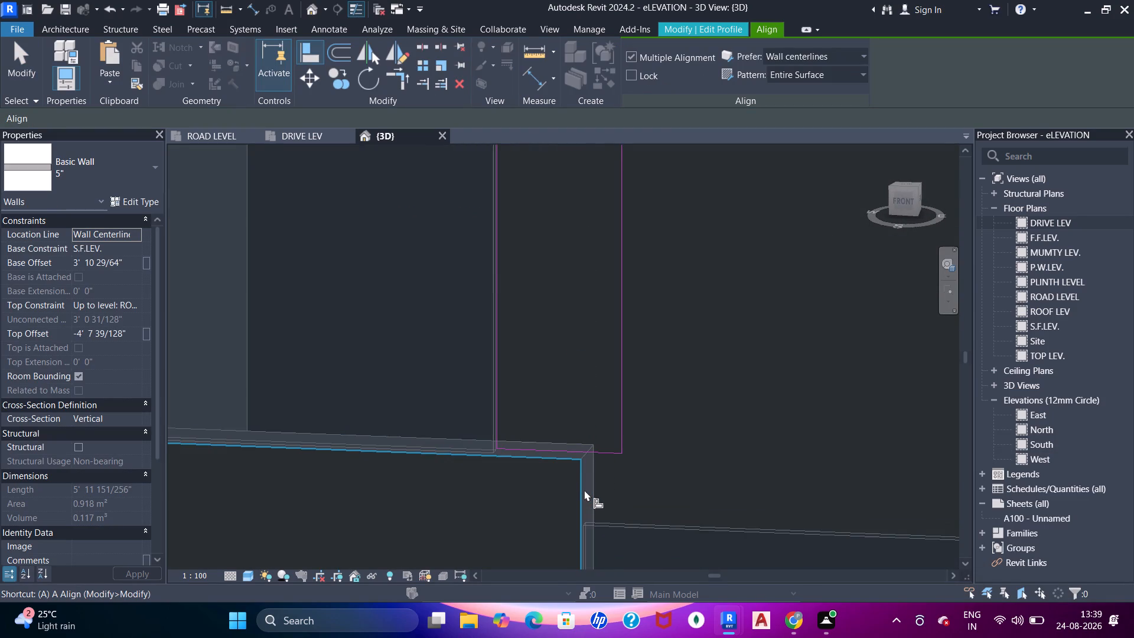
key("Tab")
key("Tab")
left_click(584, 490)
left_click(620, 437)
scroll(636, 390, "down", 6)
key("Escape")
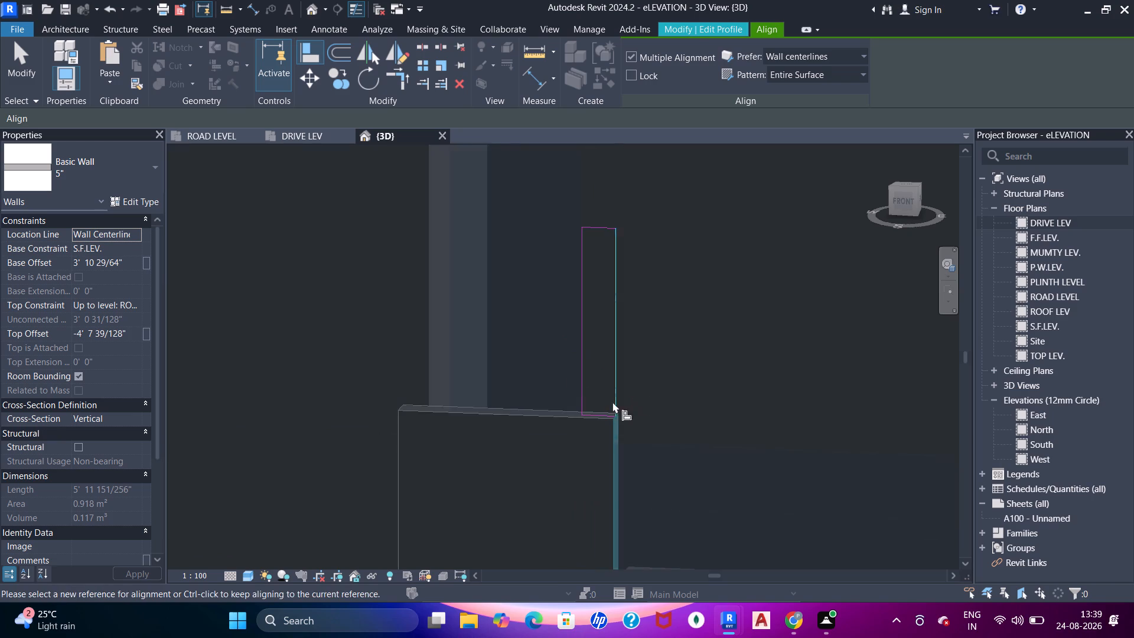
scroll(612, 402, "down", 2)
key("Escape")
middle_click_drag(560, 372, 580, 428, "shift")
left_click(641, 86)
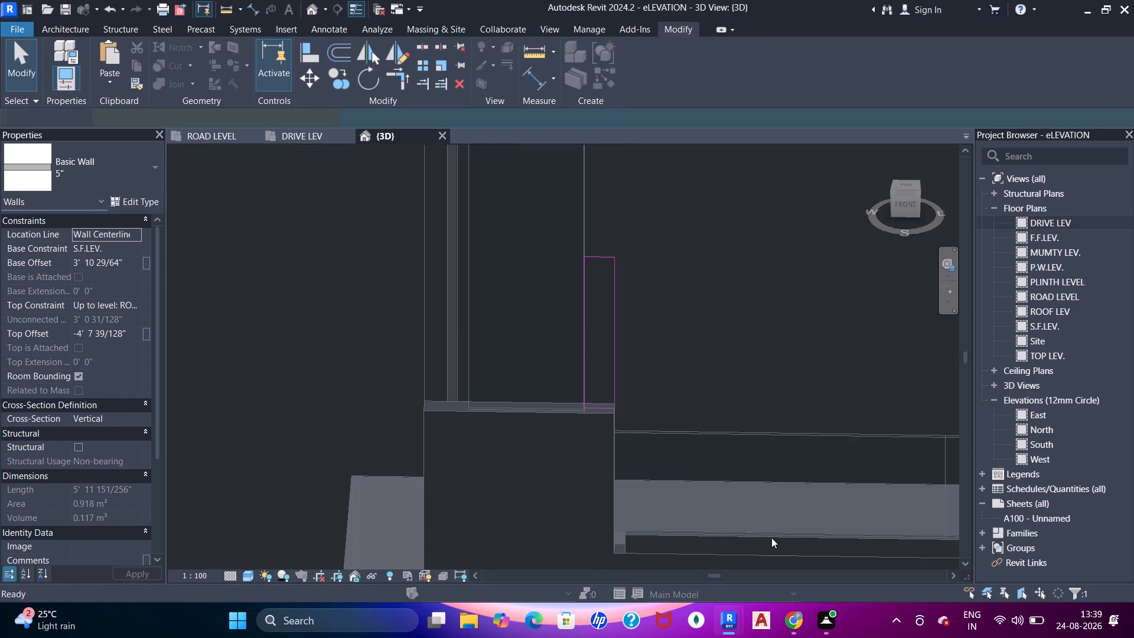
middle_click_drag(695, 413, 637, 420, "shift")
key("Escape")
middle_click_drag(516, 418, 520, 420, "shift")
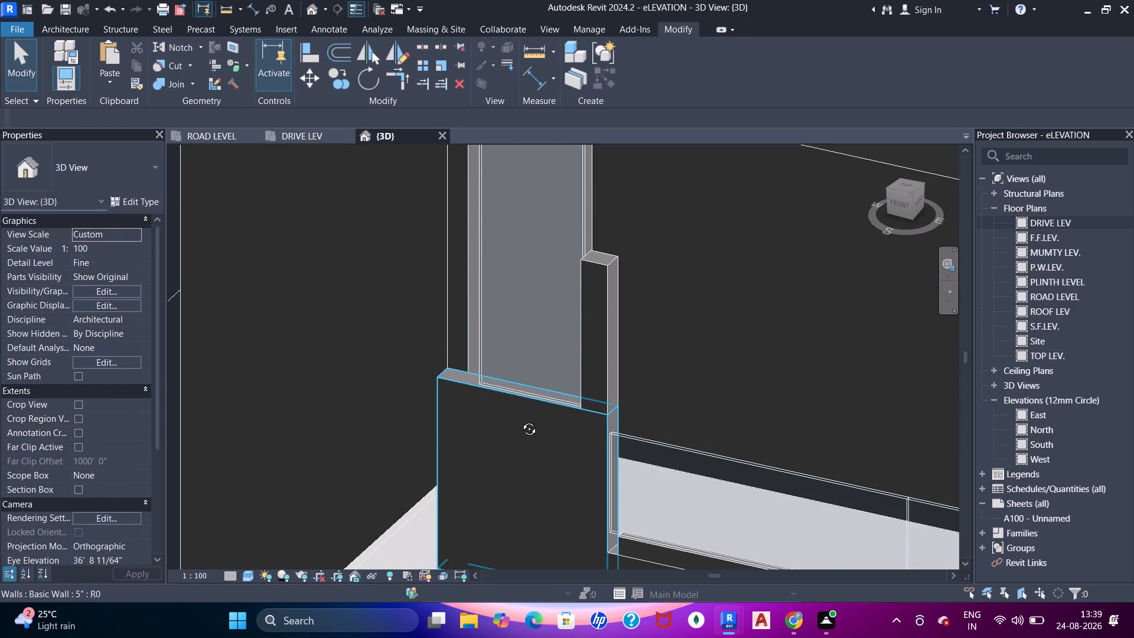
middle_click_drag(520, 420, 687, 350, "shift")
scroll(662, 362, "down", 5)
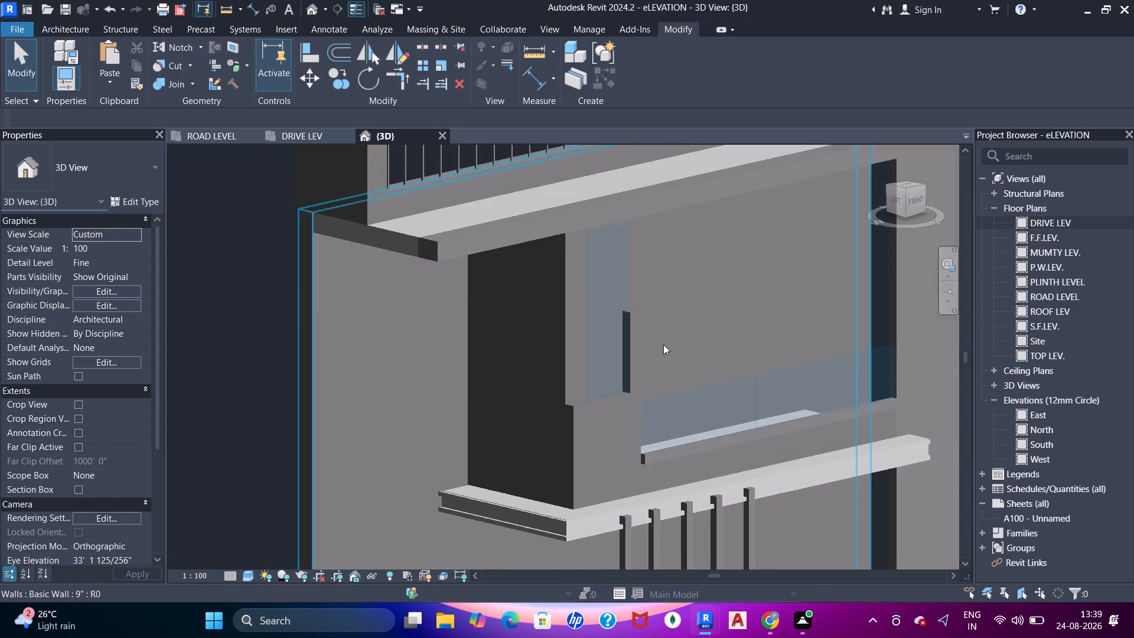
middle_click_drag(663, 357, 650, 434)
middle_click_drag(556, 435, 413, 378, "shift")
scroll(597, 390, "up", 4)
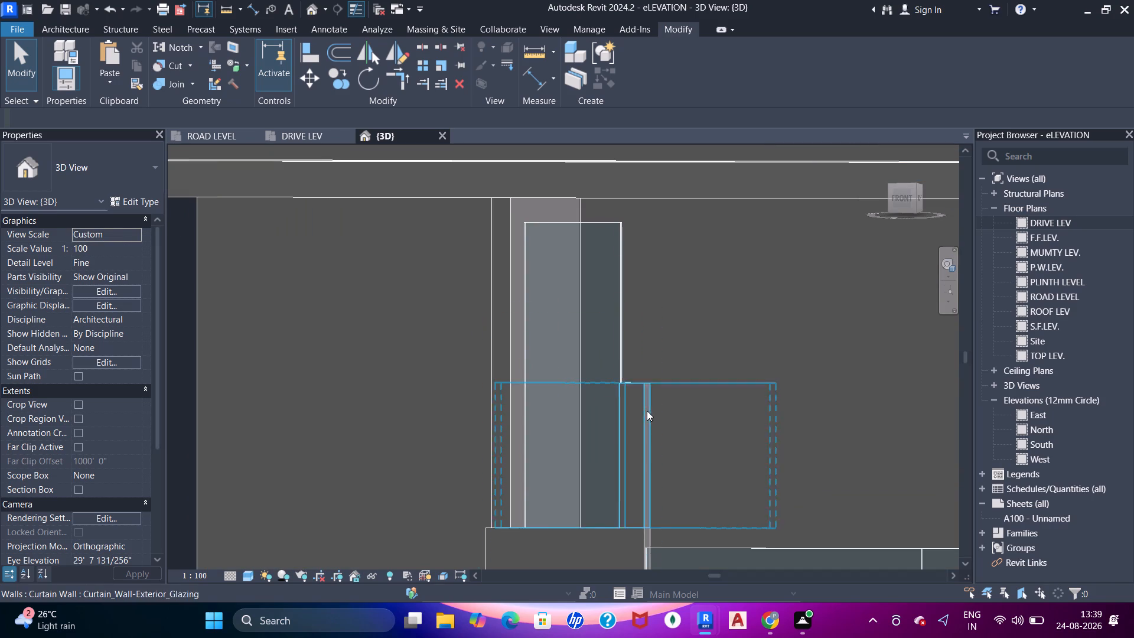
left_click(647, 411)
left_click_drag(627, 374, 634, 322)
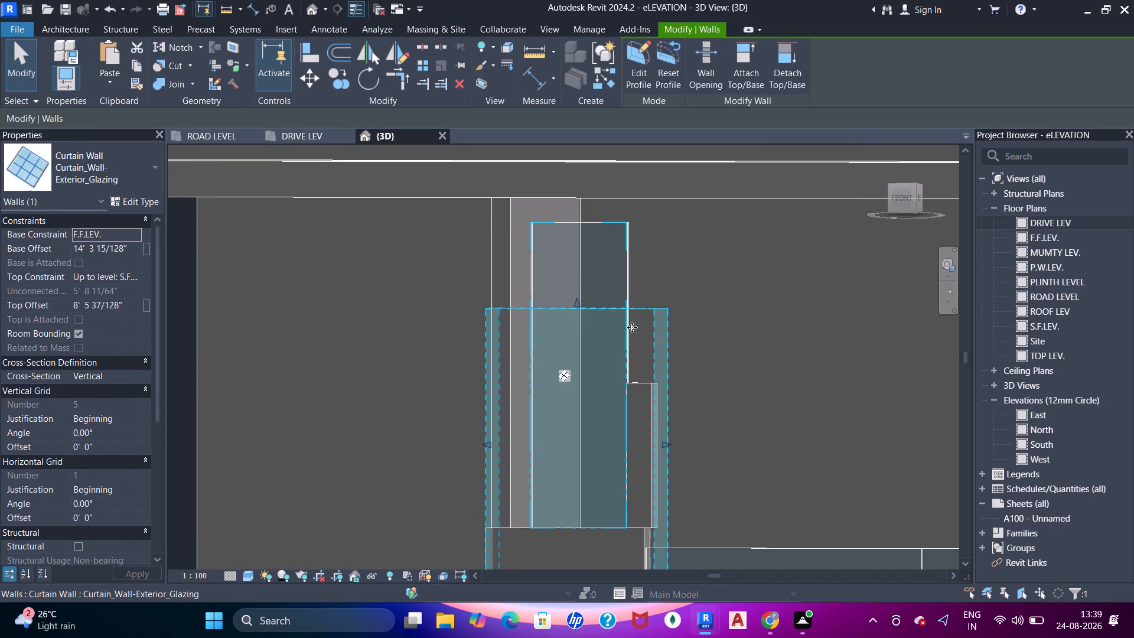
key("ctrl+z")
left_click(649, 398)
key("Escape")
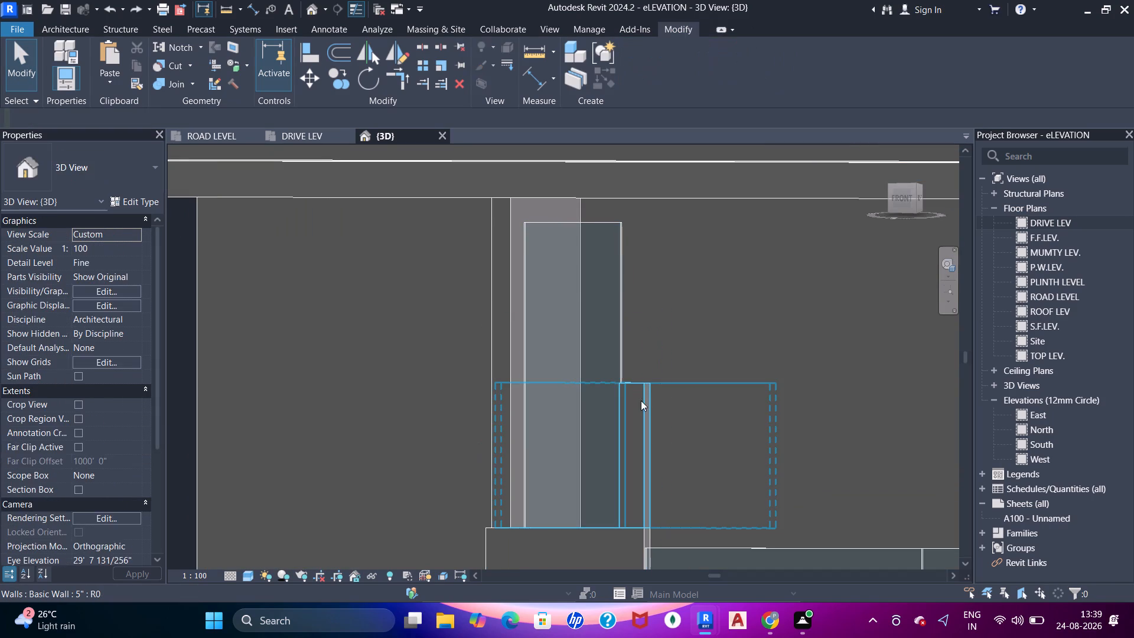
Stretch the top of the narrow 5" wall up to the underside of the slab, giving a top offset of -0' 9".
left_click(641, 401)
left_click_drag(636, 380, 627, 211)
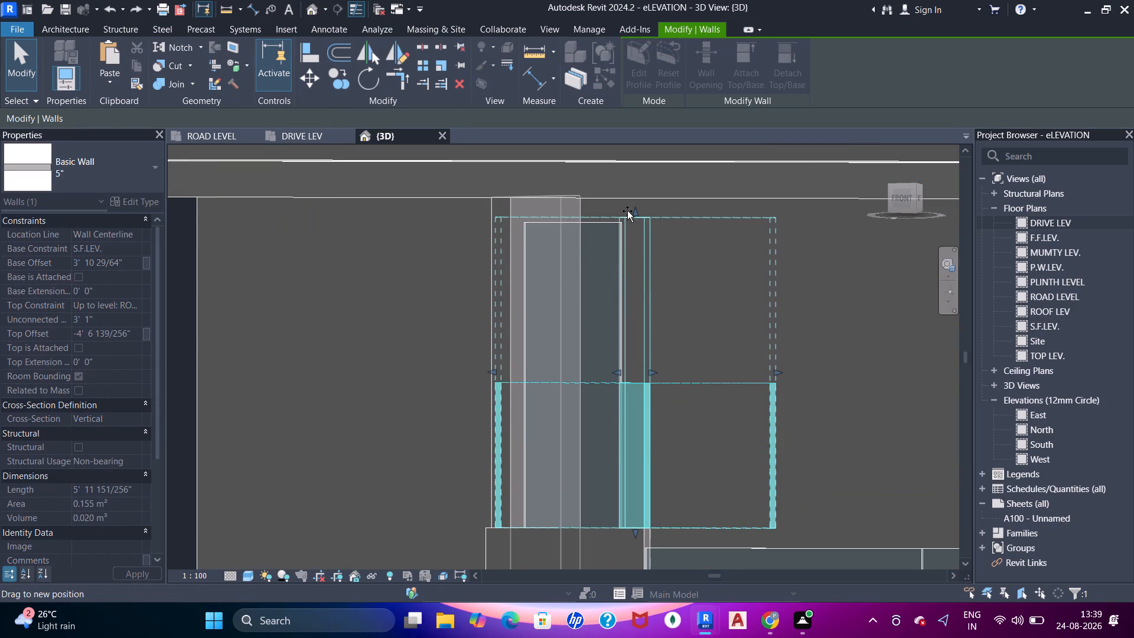
left_click_drag(627, 211, 632, 198)
key("Escape")
Copy the full-height 5" wall from its inner bottom corner to the low wall's opposite outer corner, on the other side of the glazing.
scroll(642, 240, "down", 5)
scroll(628, 300, "up", 1, "shift")
middle_click_drag(628, 302, 716, 380, "shift")
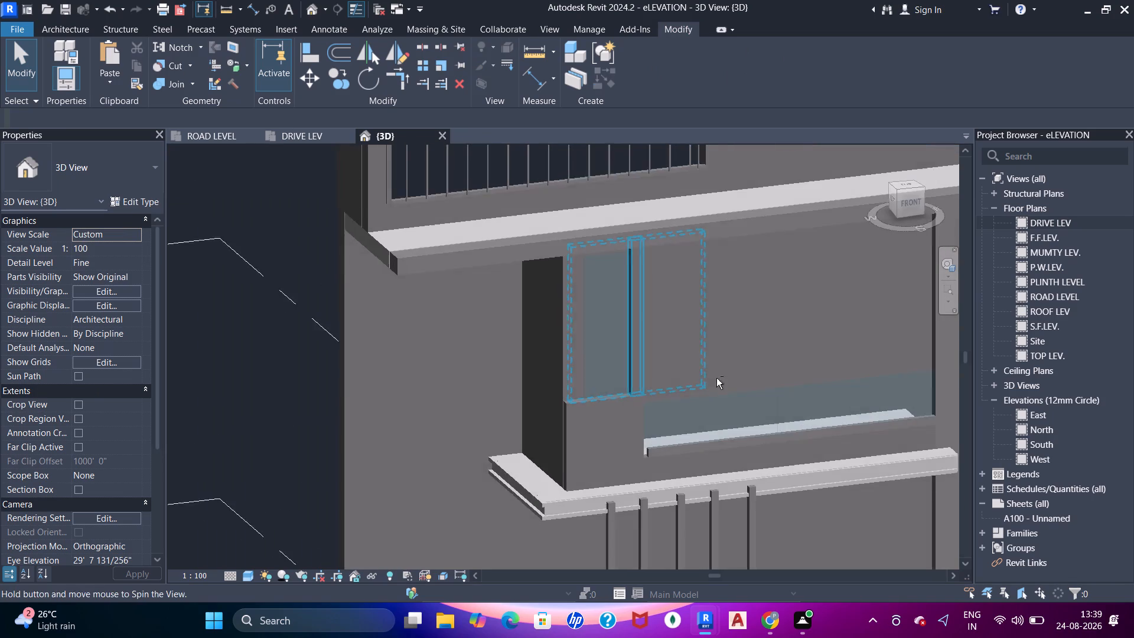
middle_click_drag(783, 531, 729, 542, "shift")
middle_click_drag(628, 468, 774, 529, "shift")
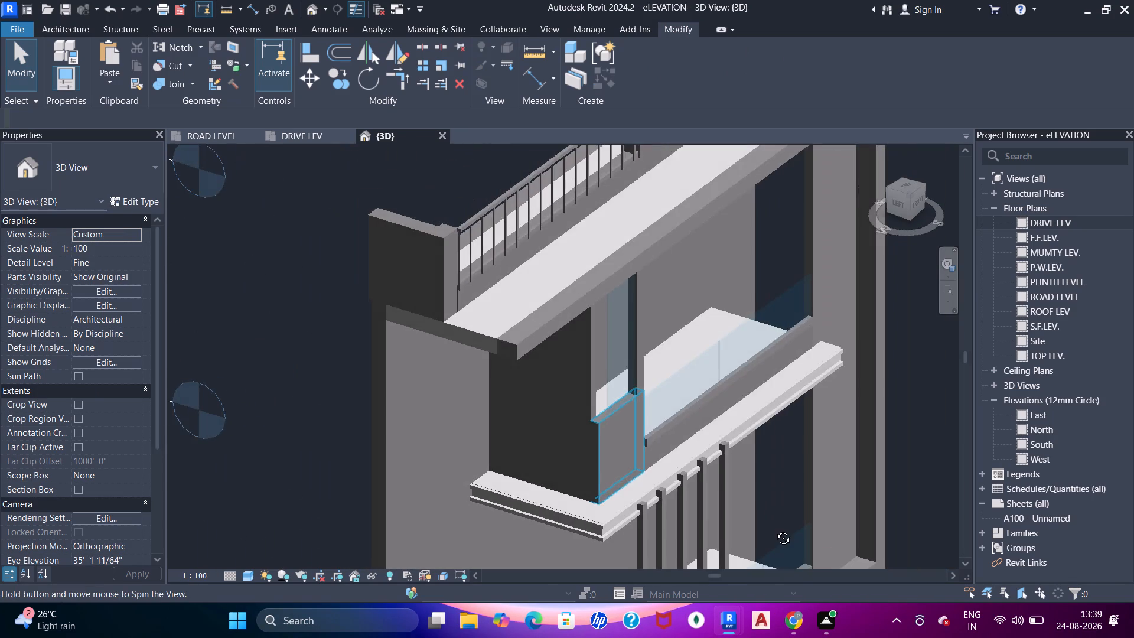
middle_click_drag(774, 529, 773, 532, "shift")
scroll(591, 420, "up", 5)
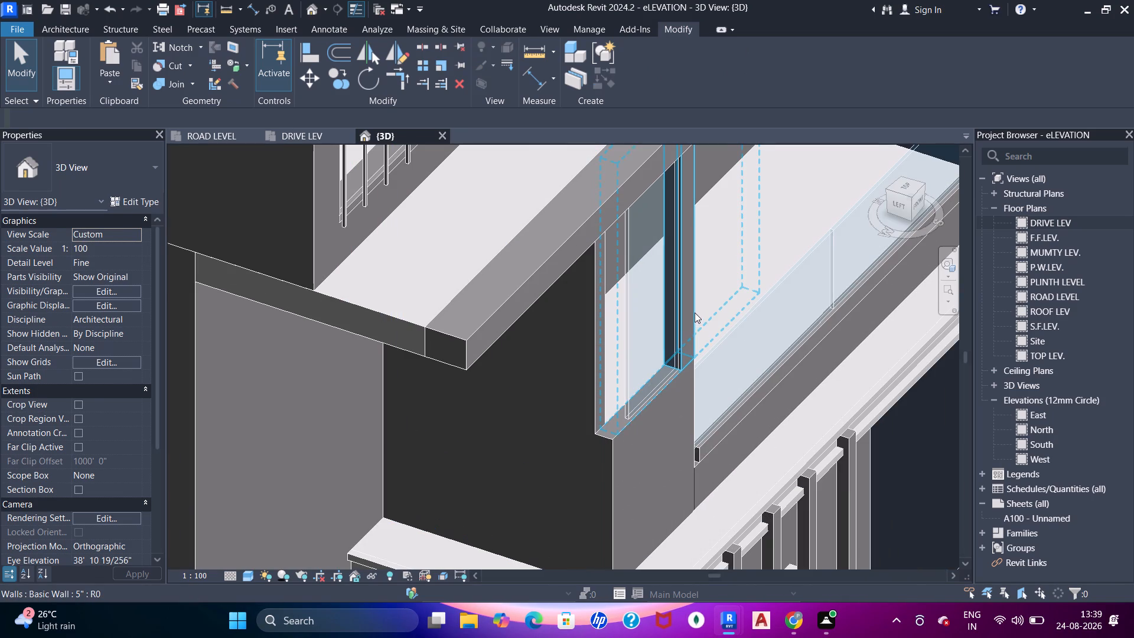
left_click(694, 312)
middle_click_drag(718, 383, 534, 304, "shift")
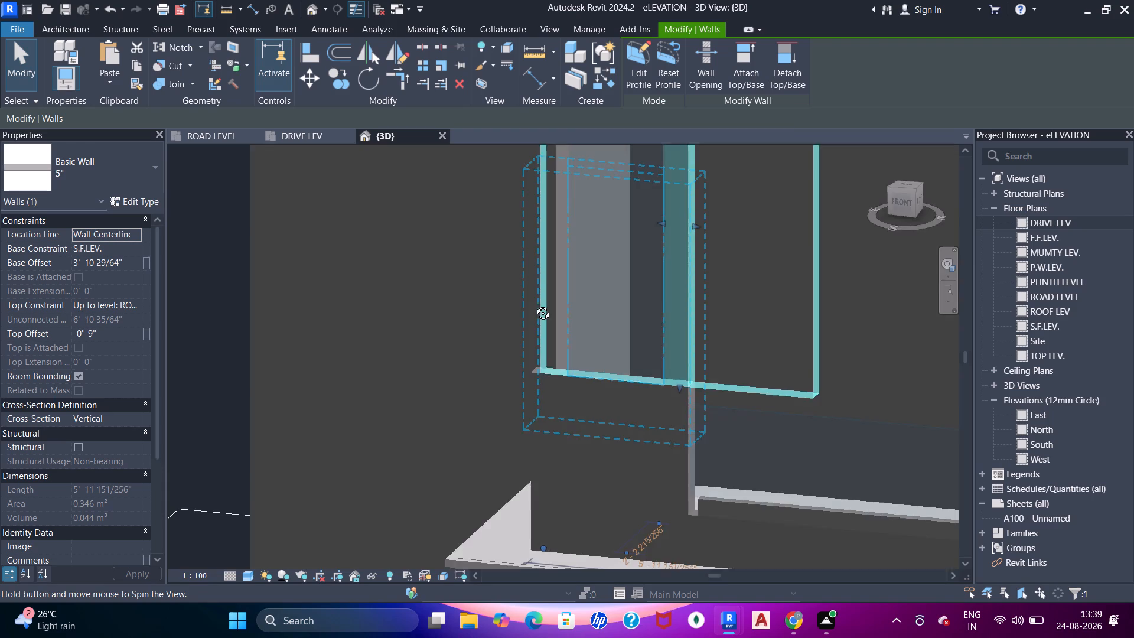
middle_click_drag(534, 304, 610, 324, "shift")
middle_click(621, 328, "shift")
left_click(344, 84)
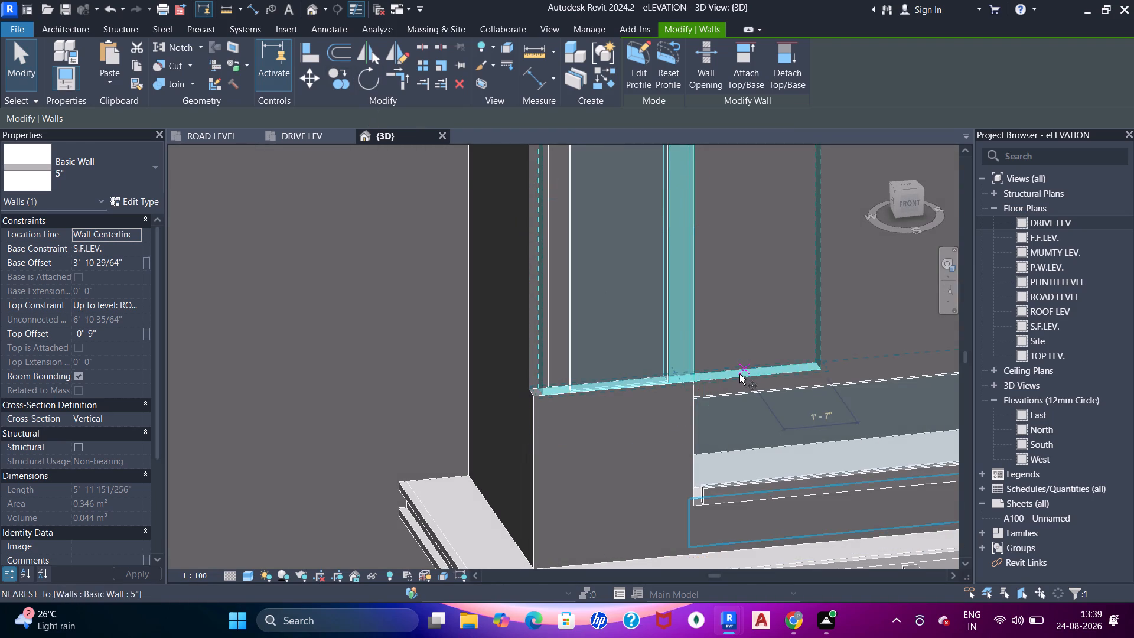
left_click(666, 384)
left_click(537, 396)
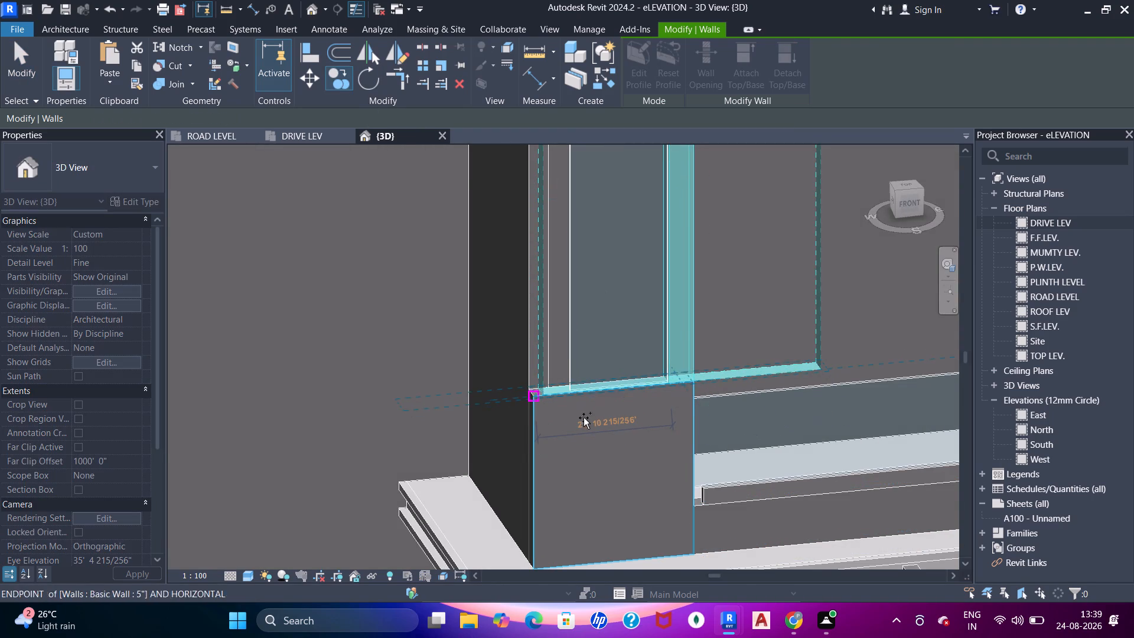
middle_click_drag(567, 423, 628, 463, "shift")
key("Escape")
key("Escape")
Stretch the free vertical edge of the copied narrow 5" wall until it meets the near edge of the glazing.
middle_click_drag(652, 454, 539, 325, "shift")
middle_click_drag(552, 311, 619, 411, "shift")
left_click(558, 337)
scroll(561, 333, "up", 5)
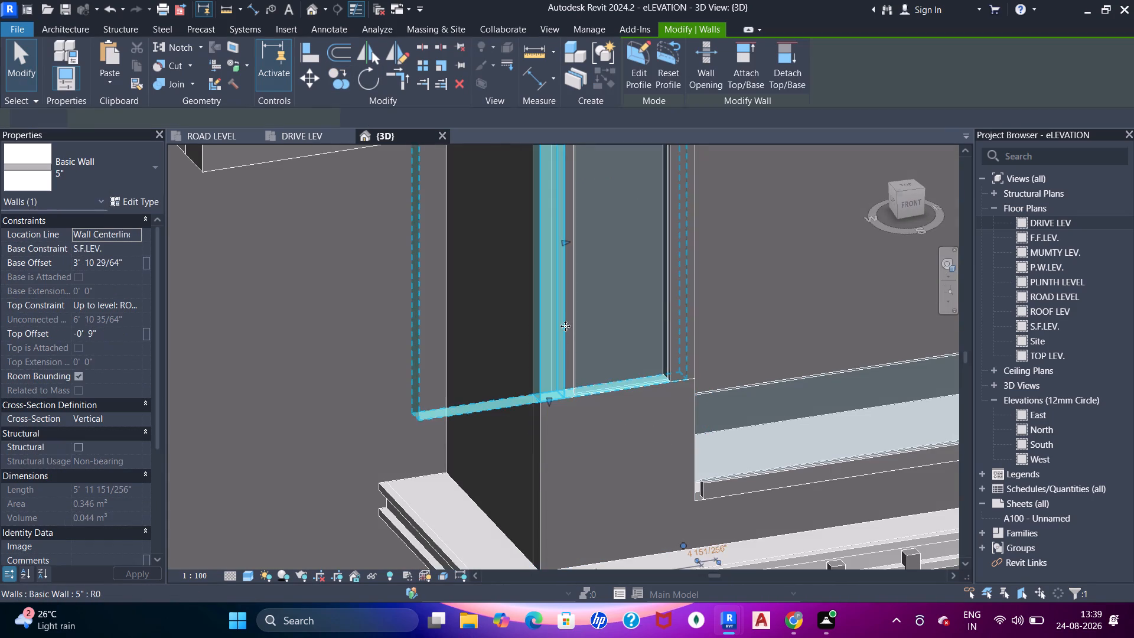
middle_click_drag(572, 162, 594, 334)
left_click_drag(595, 320, 607, 320)
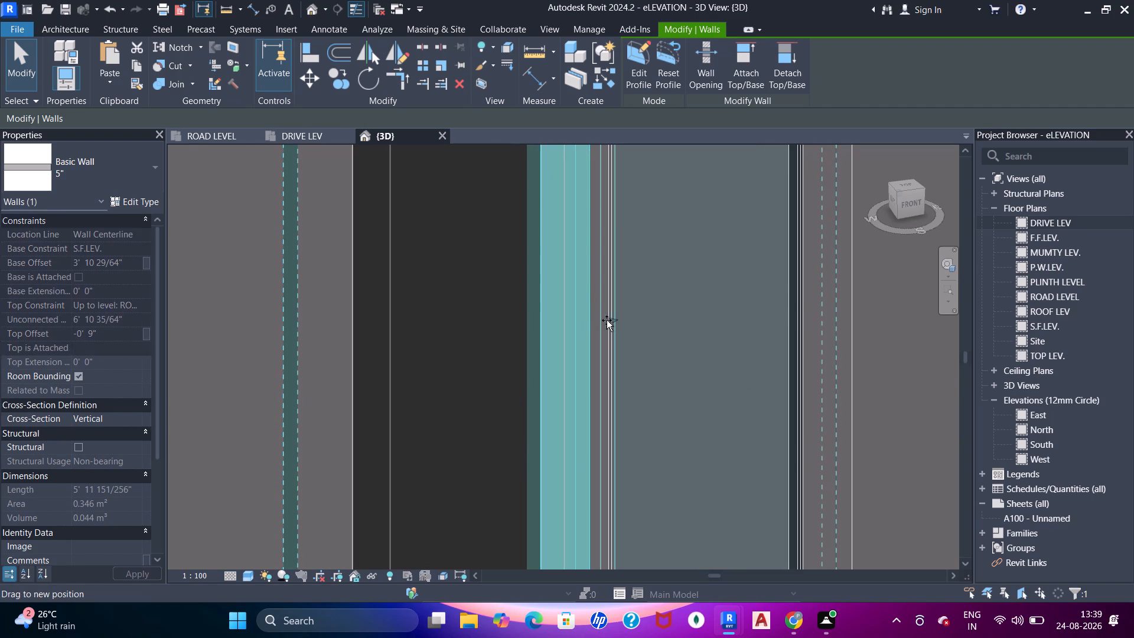
left_click_drag(607, 320, 618, 324)
left_click_drag(616, 319, 607, 320)
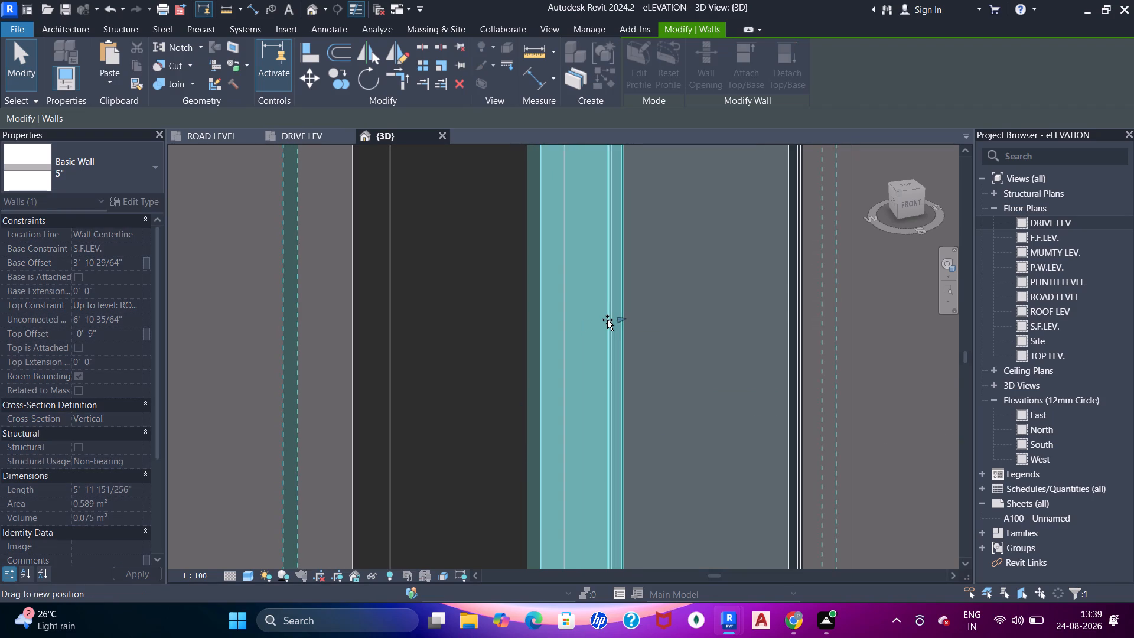
left_click_drag(607, 320, 618, 325)
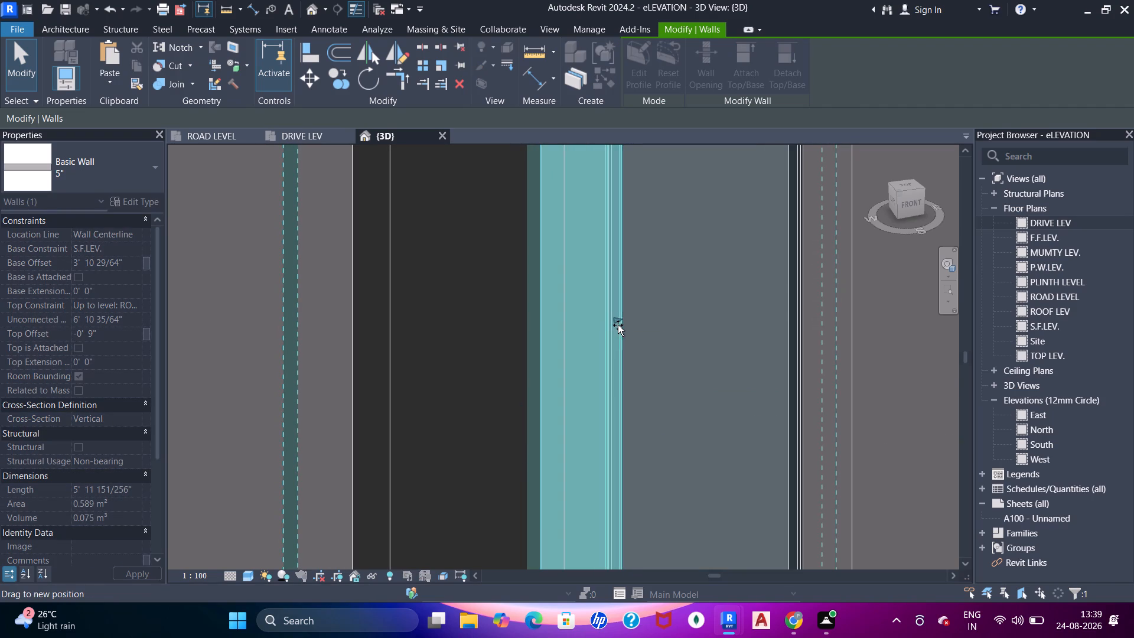
left_click_drag(618, 325, 598, 337)
scroll(598, 324, "up", 3)
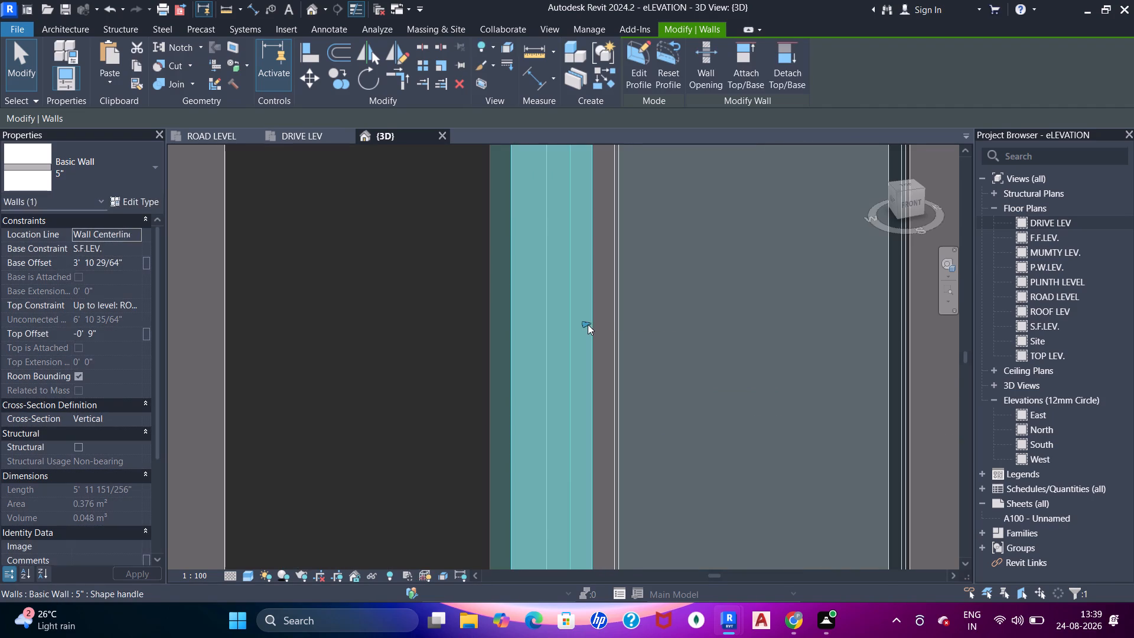
left_click_drag(588, 324, 615, 321)
scroll(609, 325, "down", 15)
key("Escape")
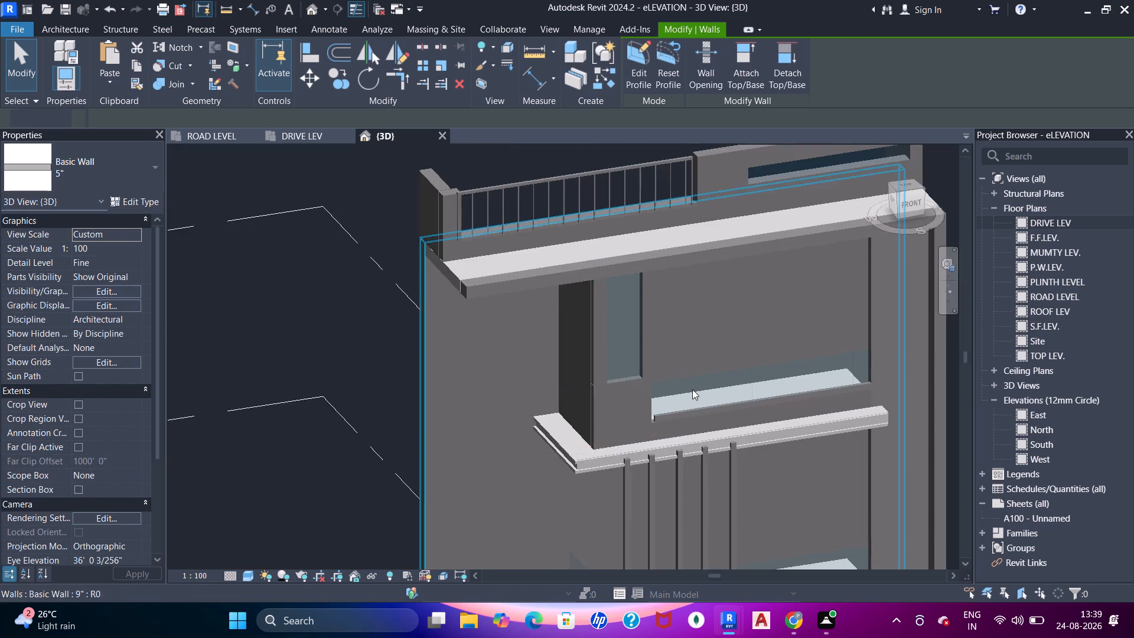
Compare the narrow walls around the glazing with the CNC jali surround on the DRIVE LEV elevation drawing.
middle_click_drag(699, 414, 554, 272, "shift")
middle_click_drag(594, 287, 682, 292, "shift")
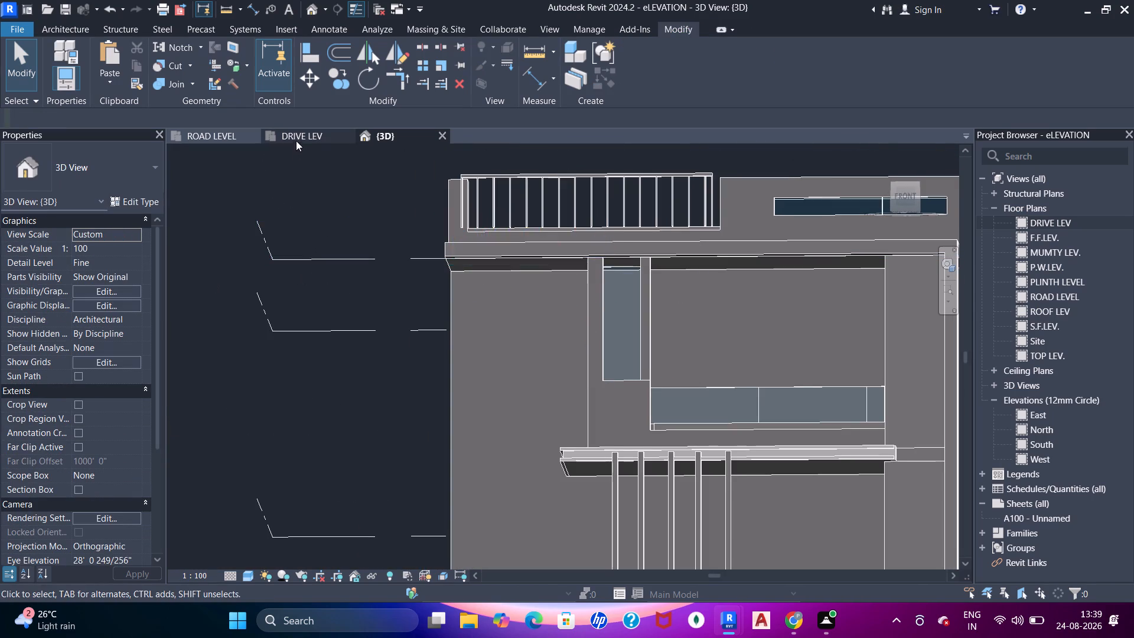
left_click(296, 137)
scroll(511, 284, "down", 1)
middle_click_drag(489, 250, 493, 284)
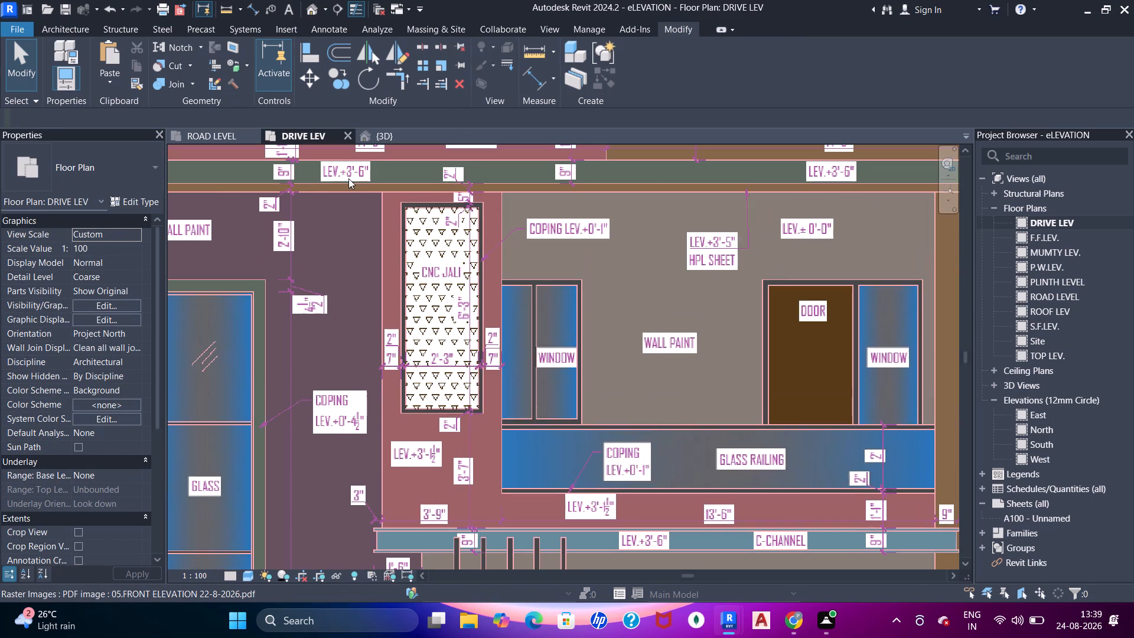
left_click(372, 136)
Join the low 5" wall below the glazing with the narrow full-height 5" walls on both its sides.
scroll(520, 273, "up", 4)
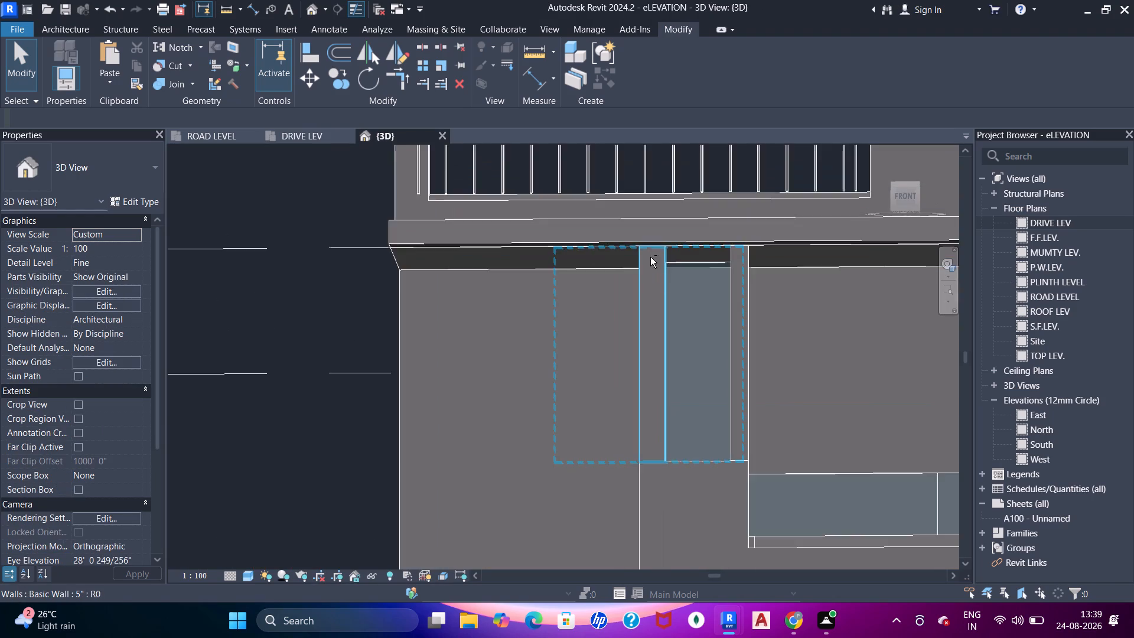
middle_click_drag(656, 260, 690, 362, "shift")
scroll(690, 362, "up", 1)
middle_click_drag(660, 464, 734, 391, "shift")
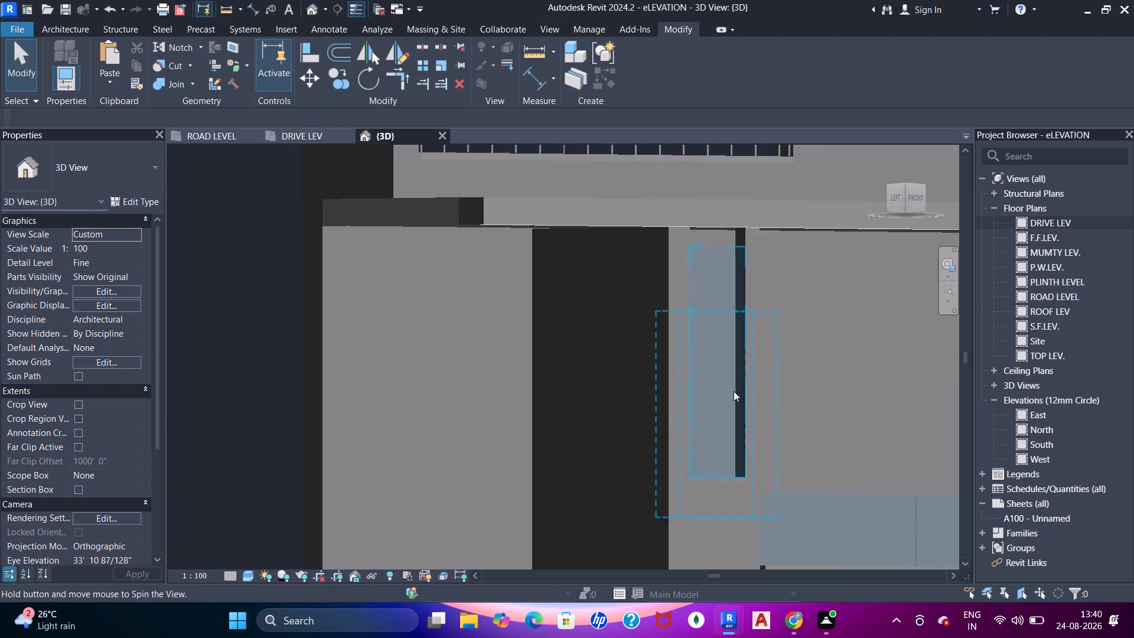
middle_click_drag(791, 501, 732, 372)
middle_click_drag(779, 432, 654, 493, "shift")
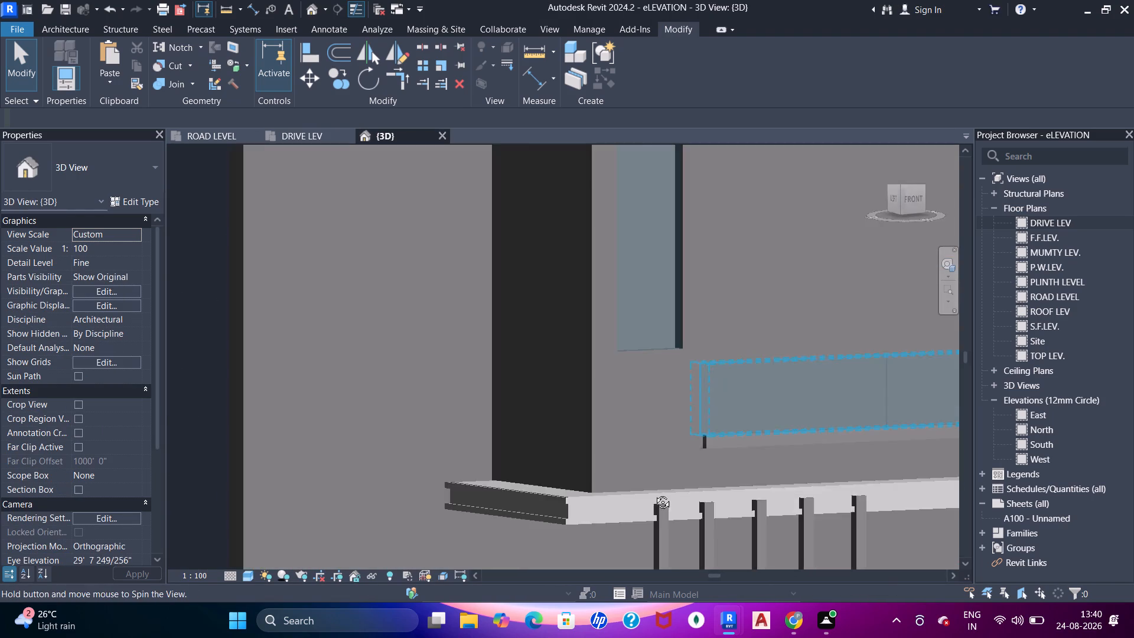
middle_click_drag(654, 493, 637, 494, "shift")
key("j")
key("j")
key("j")
key("j")
left_click(657, 379)
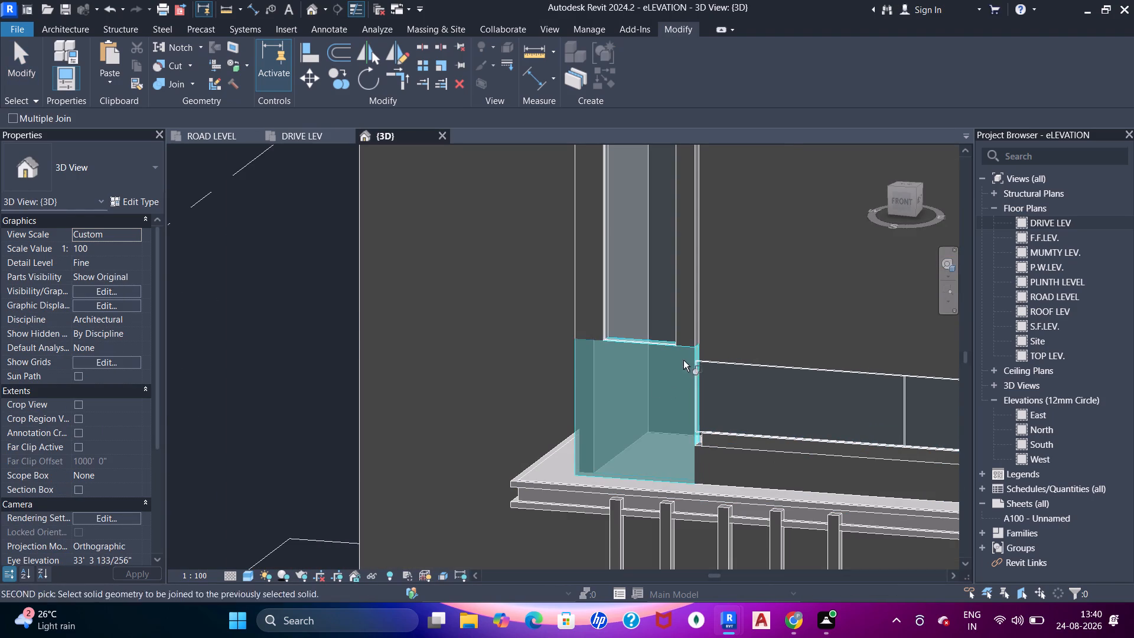
left_click(696, 334)
left_click_drag(622, 411, 621, 406)
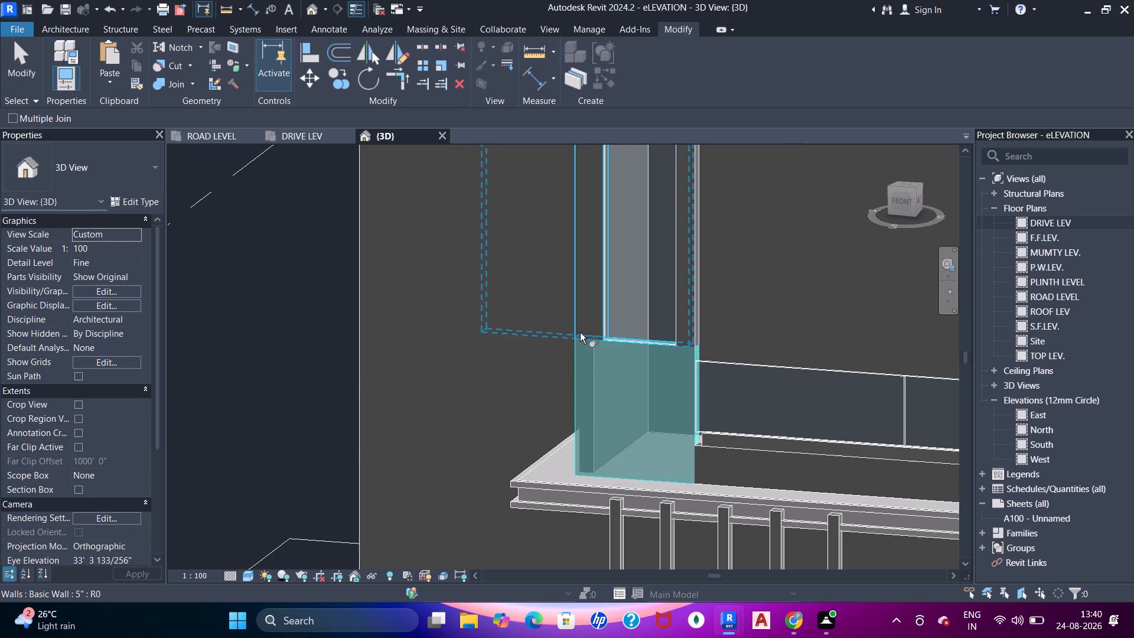
left_click(580, 329)
scroll(661, 385, "down", 3)
middle_click_drag(620, 248, 591, 473)
key("Escape")
key("Escape")
Copy the low 5" wall below the glazing and paste it aligned to the ROOF LEV level.
middle_click_drag(627, 459, 676, 356, "shift")
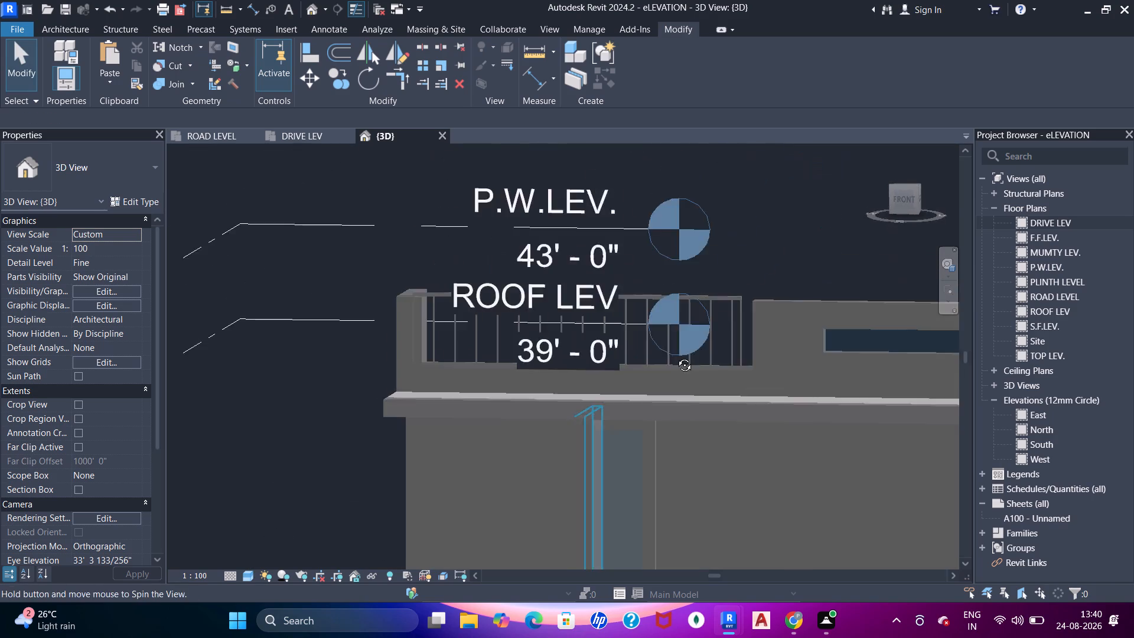
middle_click_drag(676, 356, 677, 350, "shift")
middle_click_drag(628, 479, 630, 387)
scroll(630, 372, "up", 1)
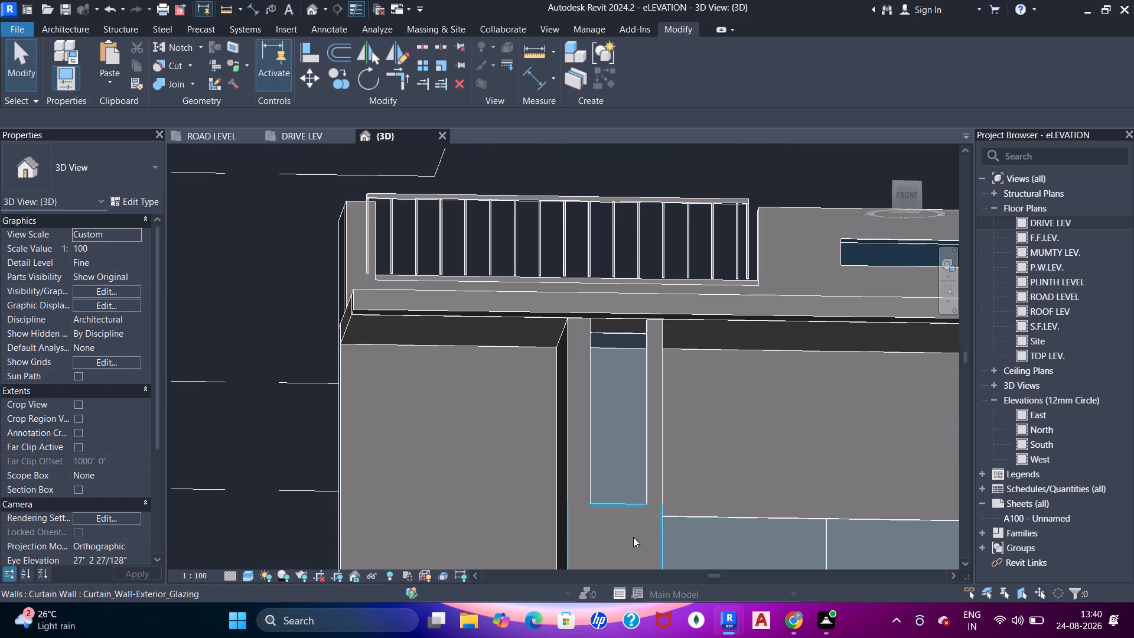
left_click(628, 538)
middle_click_drag(631, 494, 614, 376)
middle_click_drag(610, 418, 624, 444, "shift")
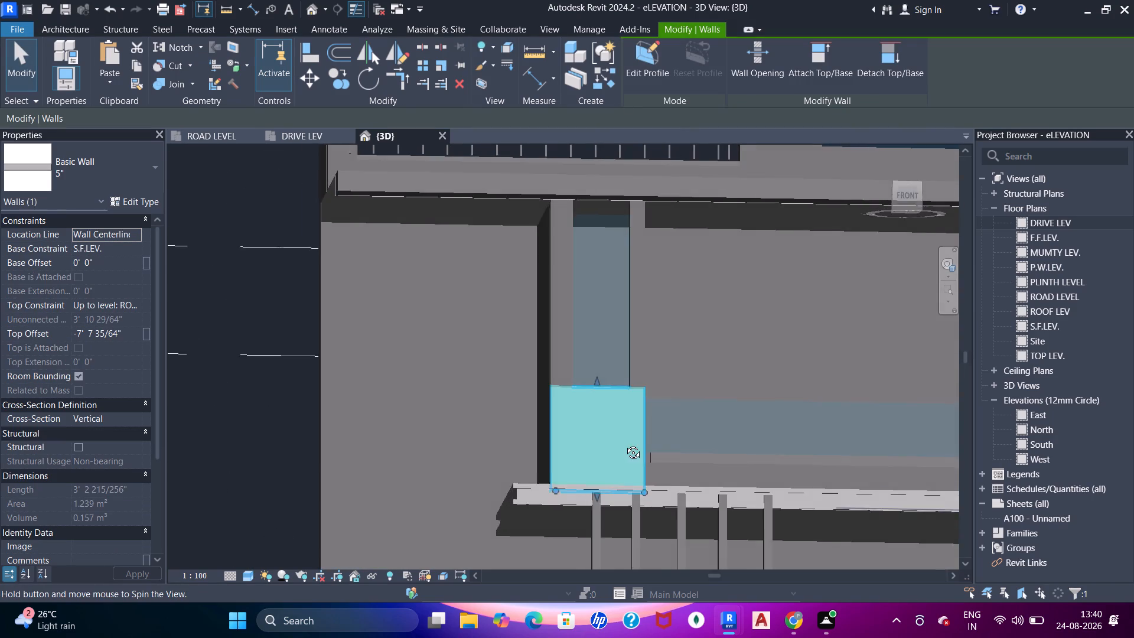
middle_click_drag(624, 444, 610, 480, "shift")
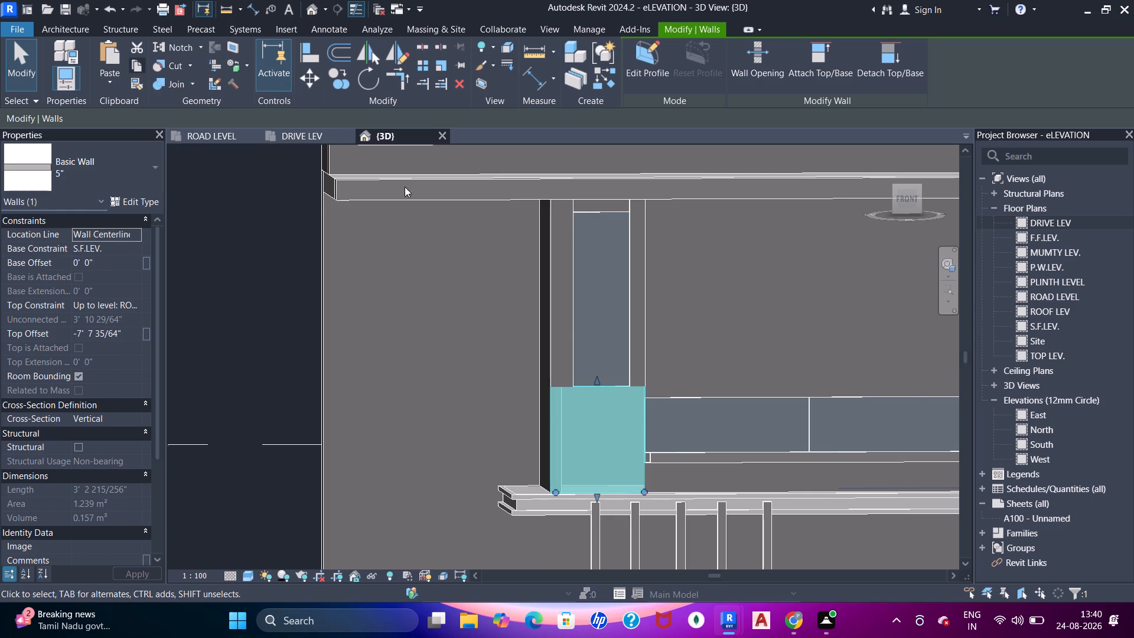
scroll(567, 285, "down", 5)
middle_click_drag(600, 281, 559, 319)
scroll(566, 325, "down", 3)
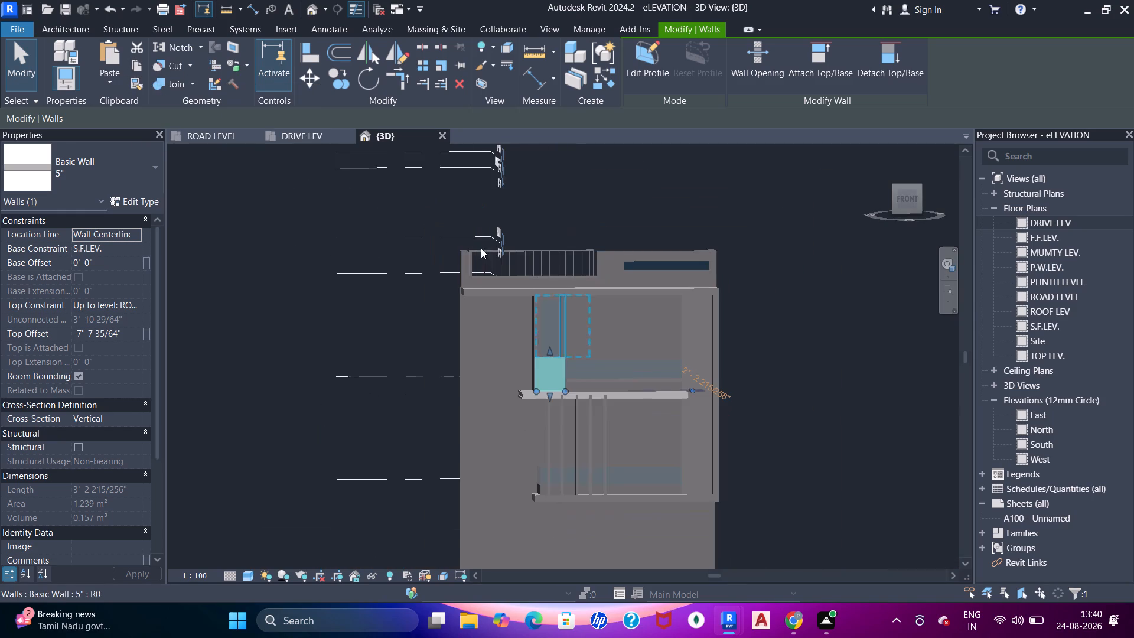
left_click(318, 139)
scroll(468, 266, "down", 3)
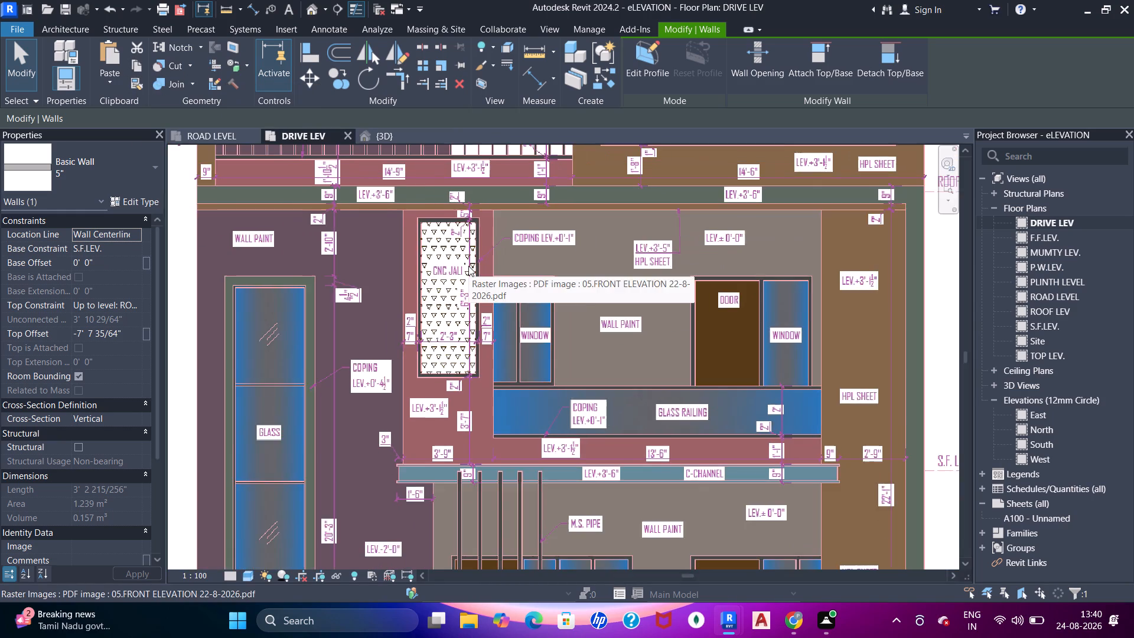
scroll(468, 266, "up", 3)
left_click(381, 139)
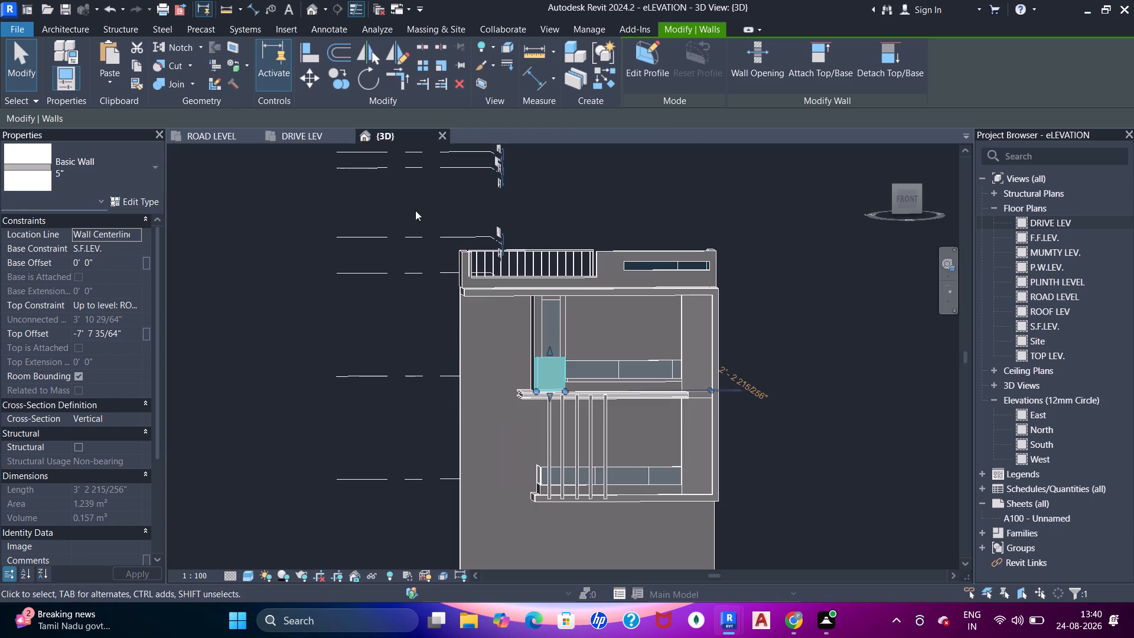
left_click(138, 61)
left_click(113, 79)
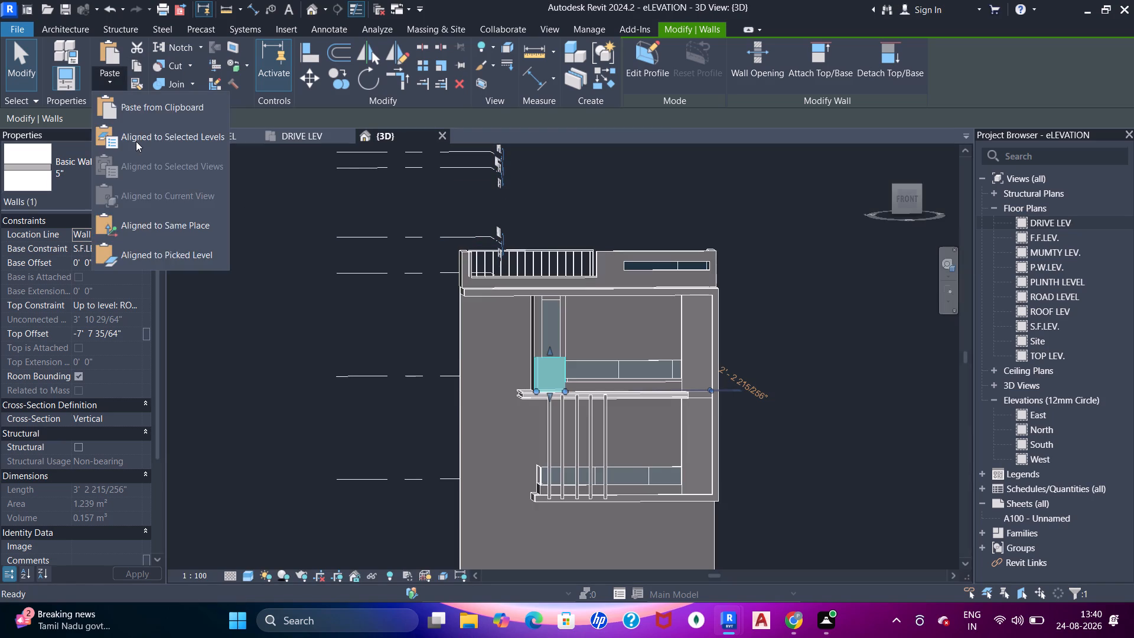
left_click(136, 144)
scroll(411, 306, "down", 3)
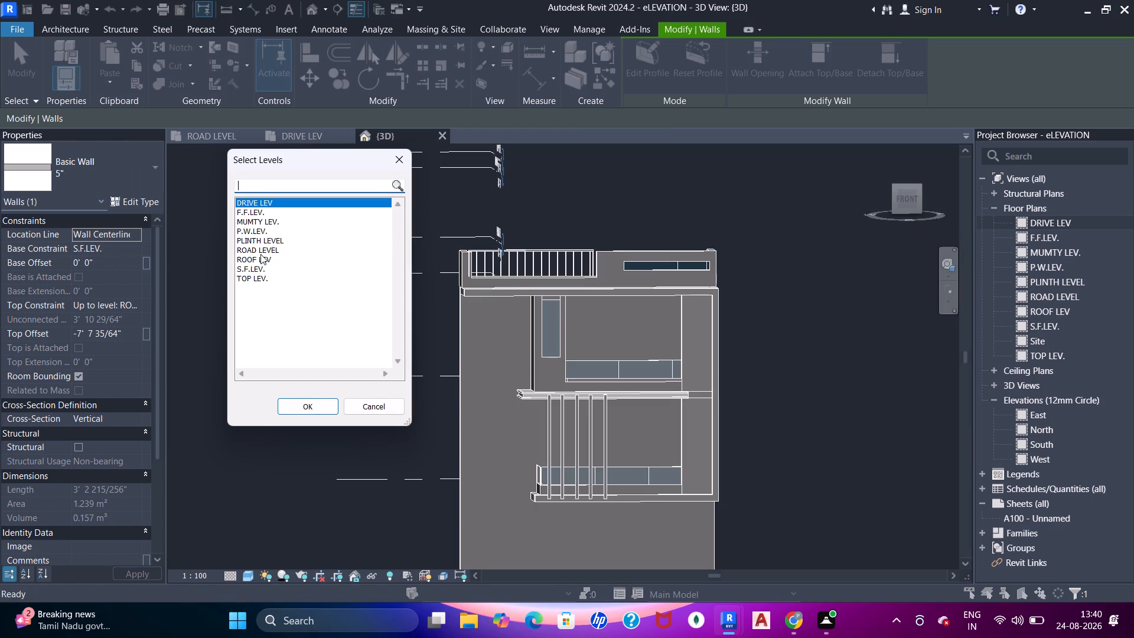
left_click(262, 250)
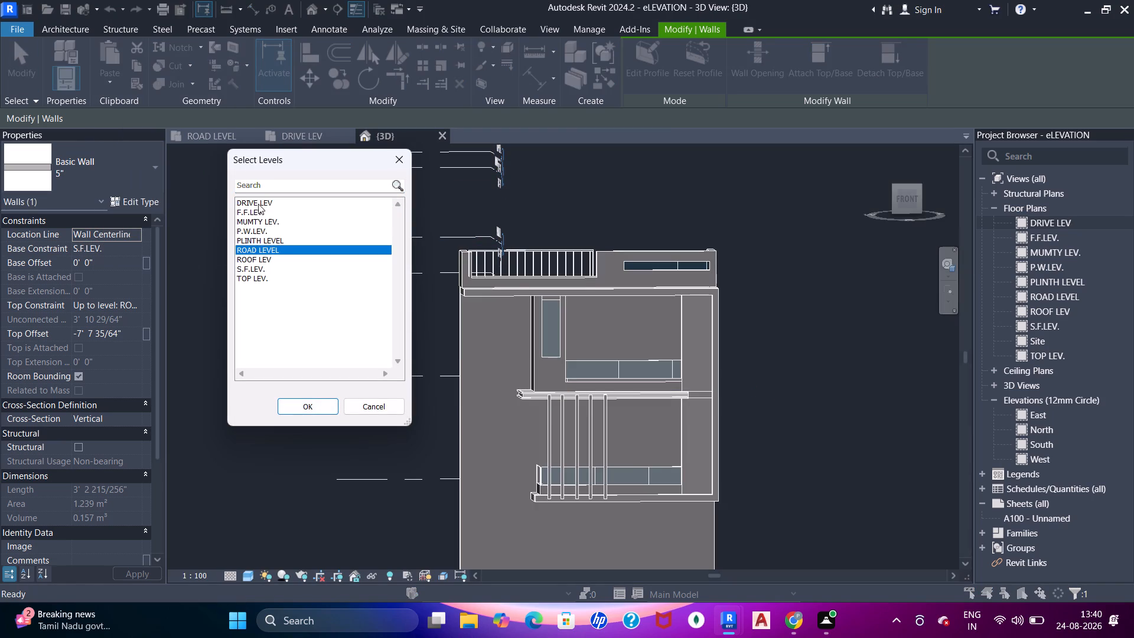
left_click(259, 258)
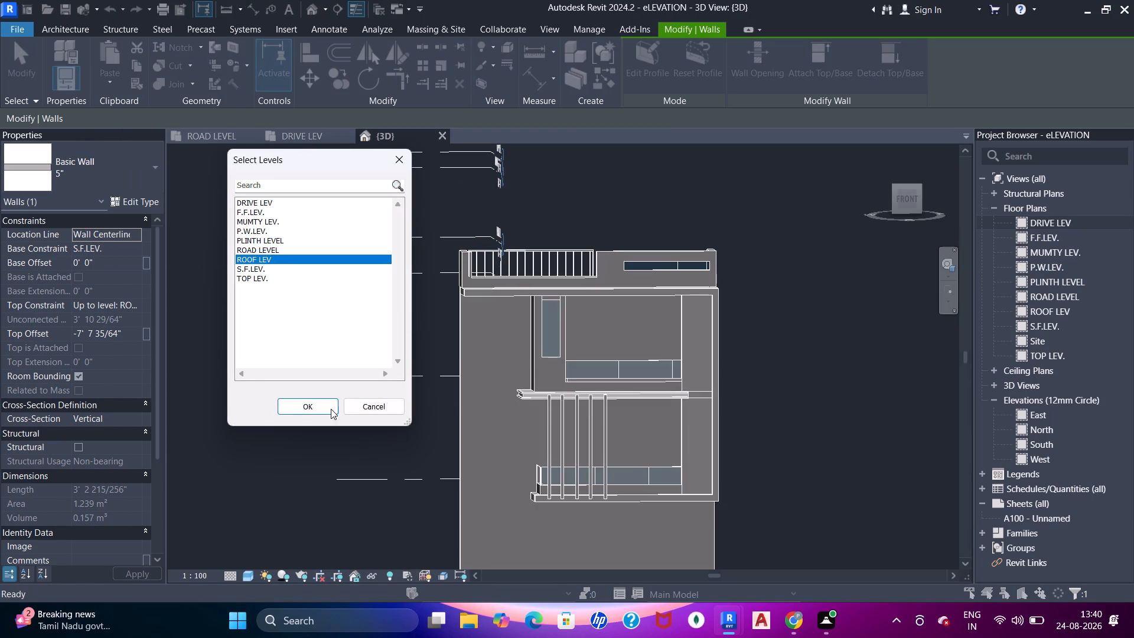
left_click(321, 405)
Stretch the pasted wall's base down to the top of the glazing, giving a base offset of -1' 3 27/128".
middle_click_drag(558, 380, 584, 356, "shift")
scroll(572, 255, "up", 9)
middle_click_drag(573, 339, 585, 348, "shift")
scroll(605, 268, "up", 5)
middle_click_drag(605, 288, 602, 251, "shift")
scroll(602, 254, "up", 1, "shift")
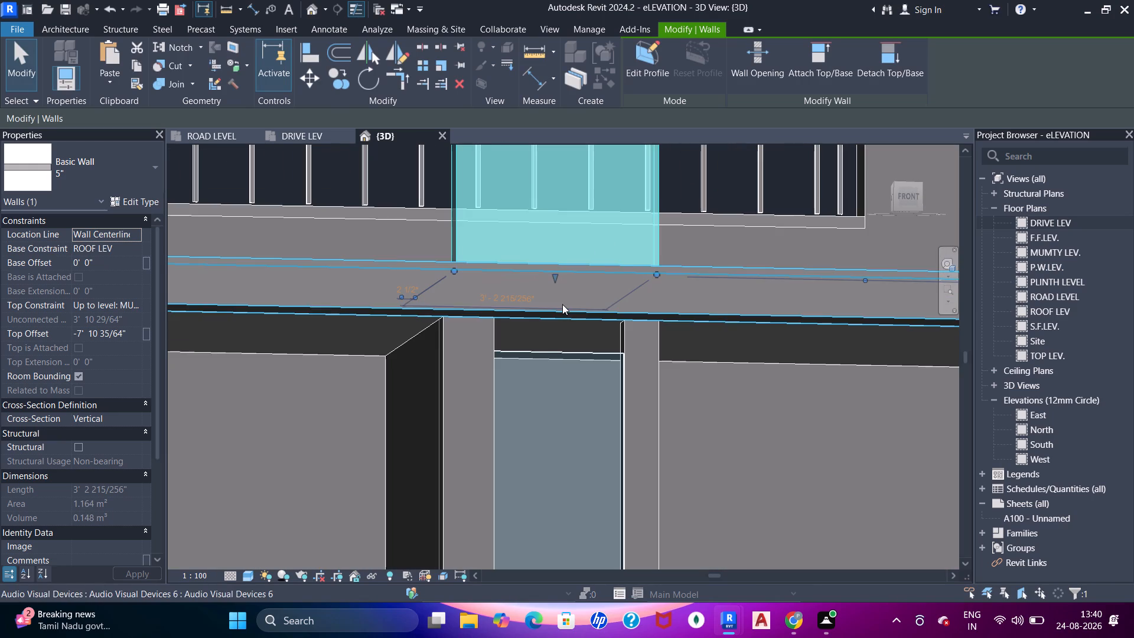
left_click_drag(553, 280, 549, 350)
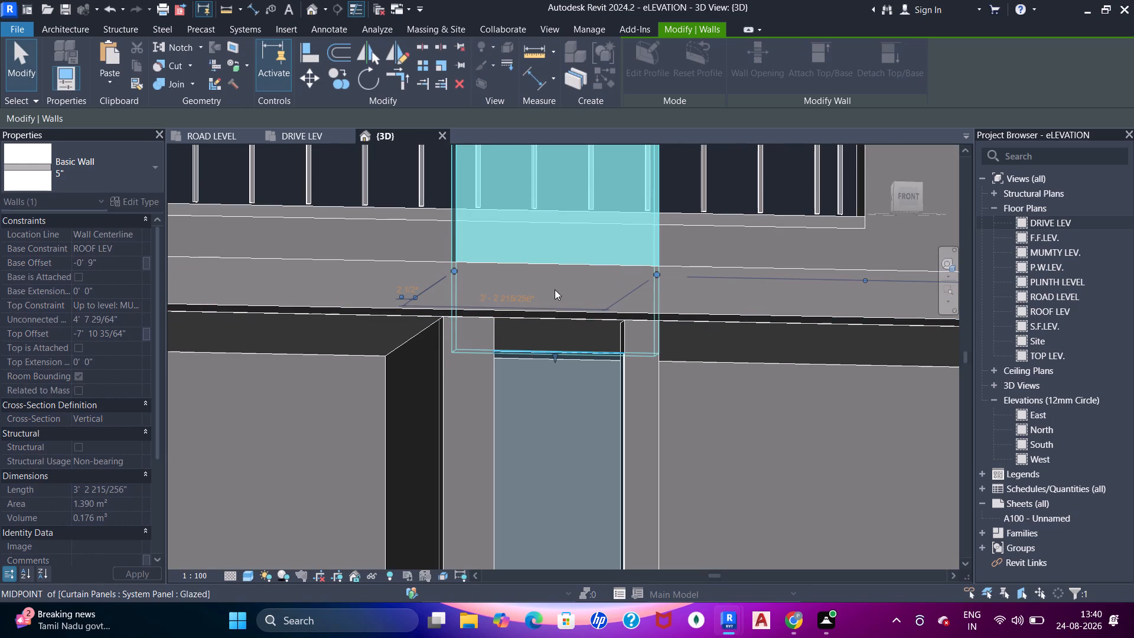
Stretch the pasted wall's top down to the underside of the slab, giving a top offset of -12' 6".
scroll(552, 292, "down", 3)
middle_click_drag(554, 284, 536, 369)
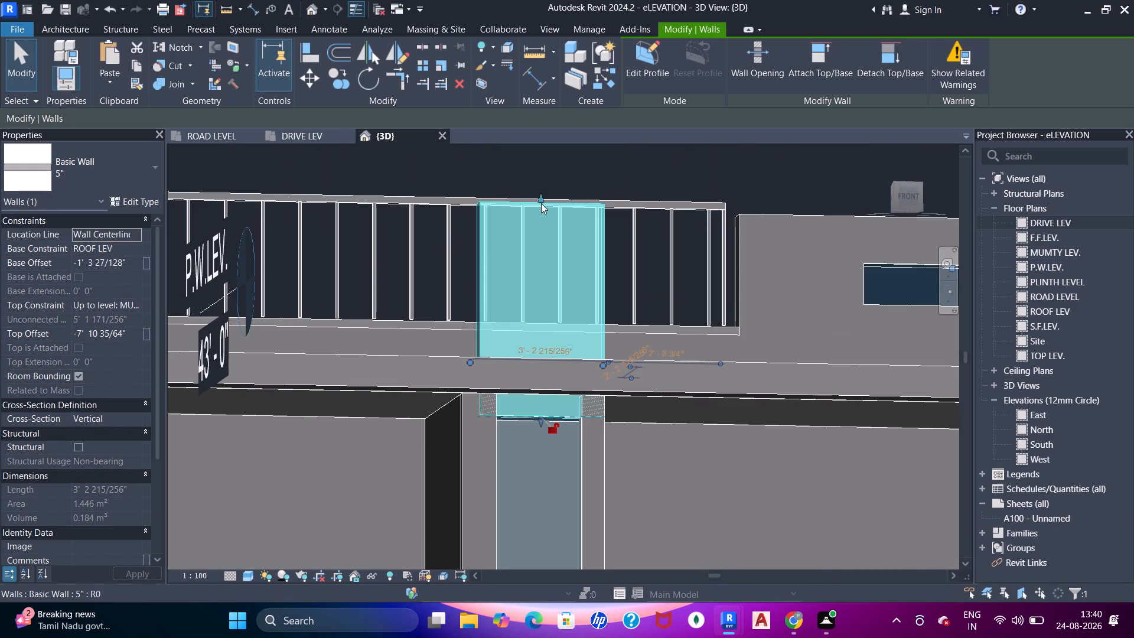
left_click_drag(541, 203, 548, 402)
Open the profile of the short 5" wall above the glazing for editing.
scroll(548, 401, "up", 2)
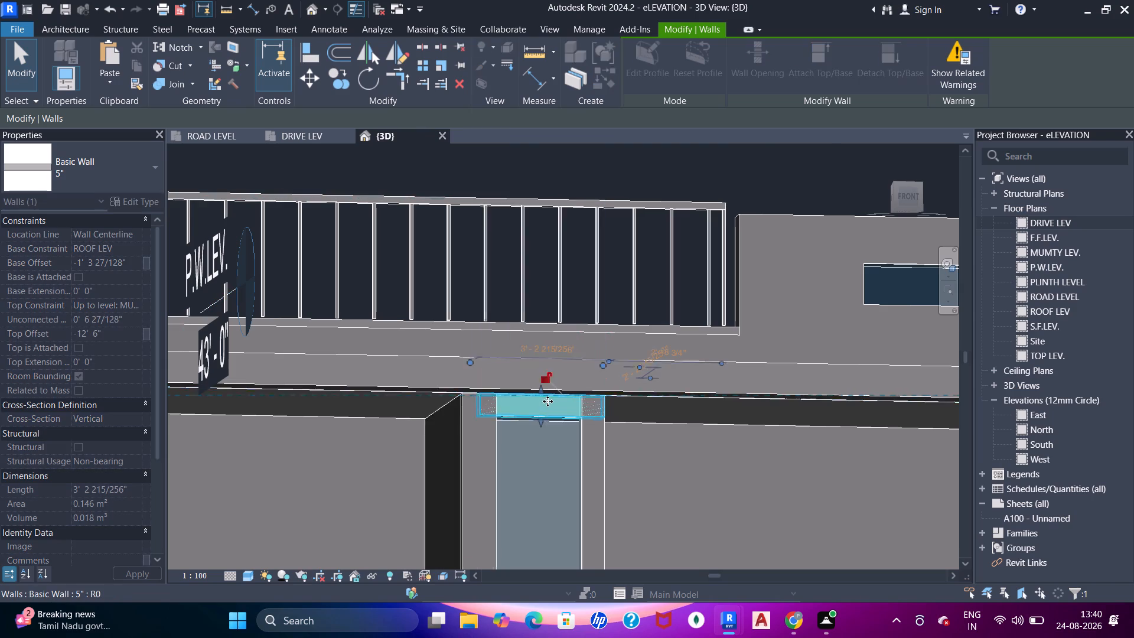
scroll(548, 401, "up", 4)
middle_click_drag(550, 403, 533, 374, "shift")
scroll(529, 390, "up", 4)
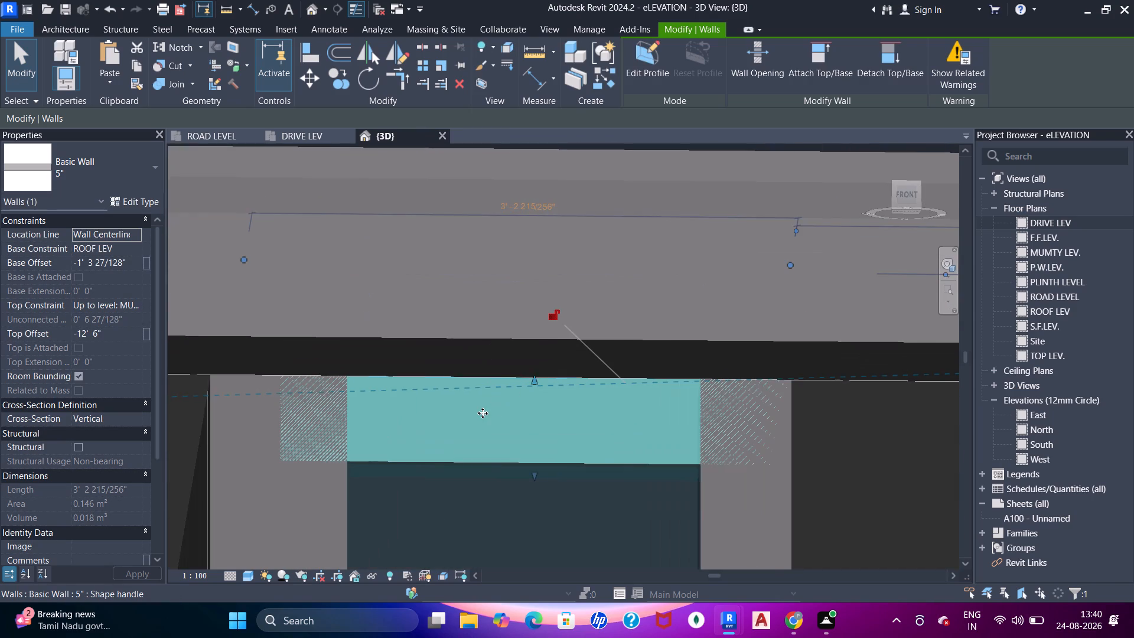
double_click(483, 413)
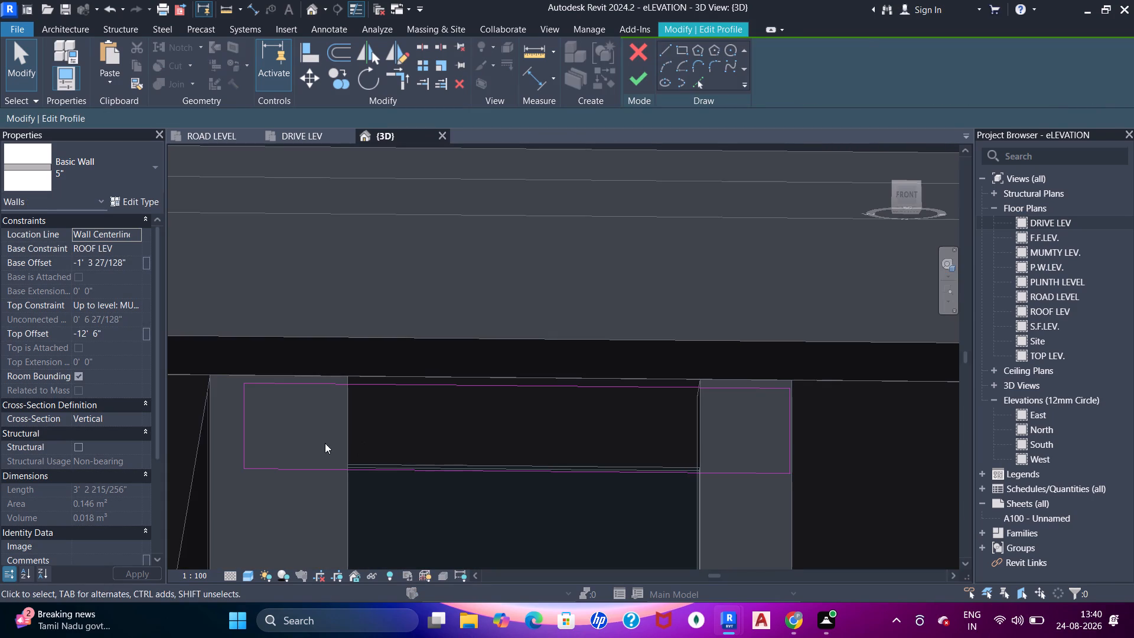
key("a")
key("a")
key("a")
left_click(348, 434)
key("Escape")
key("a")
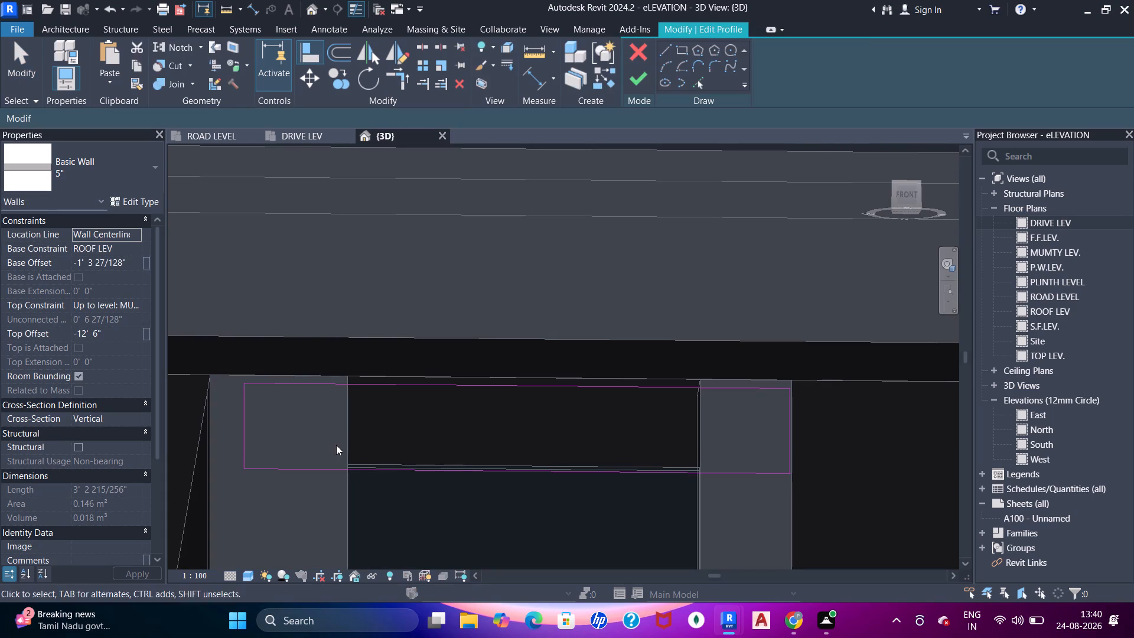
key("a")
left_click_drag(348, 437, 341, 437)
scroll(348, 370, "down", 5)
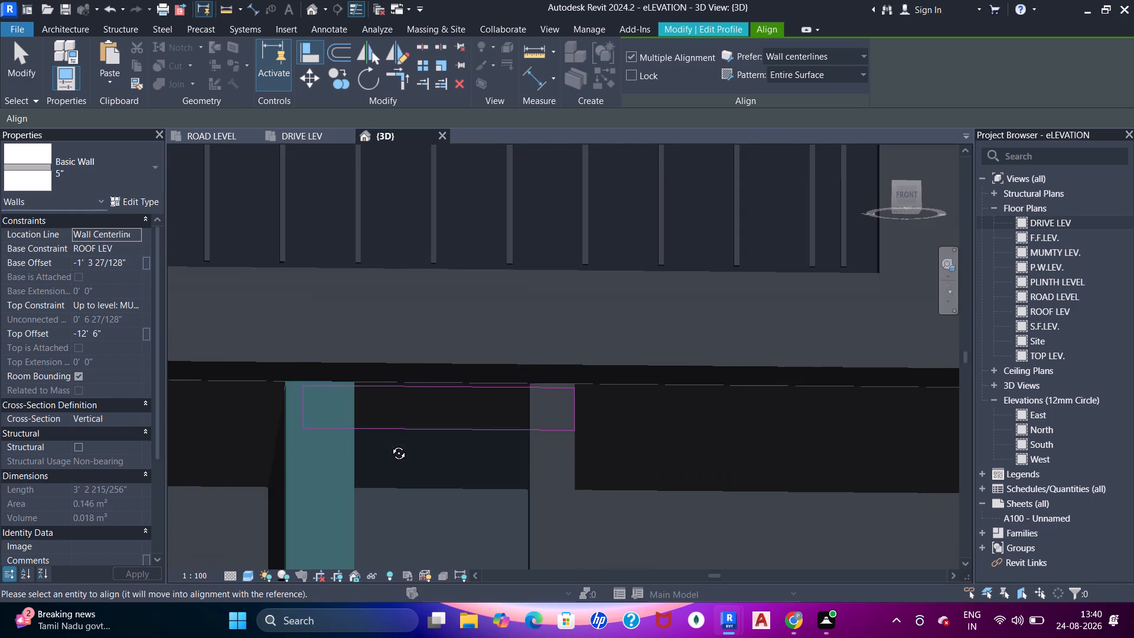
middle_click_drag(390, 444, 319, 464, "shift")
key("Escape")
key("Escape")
Align the profile's vertical edge farther from the balcony railing with the adjacent narrow wall's inner face, removing the conflicting constraints.
key("a")
key("a")
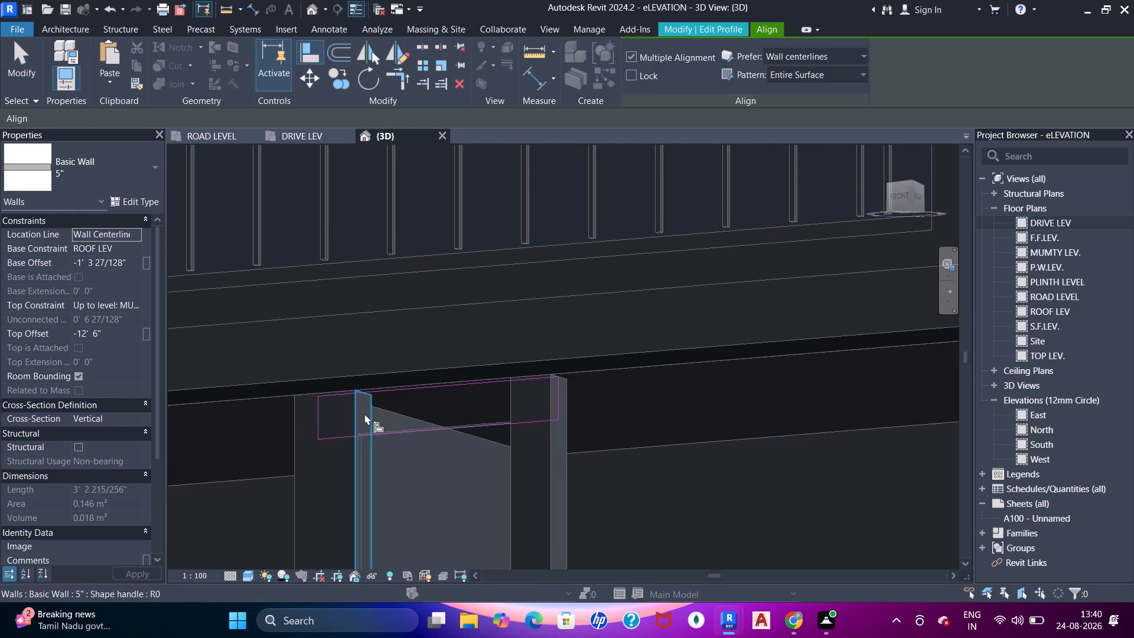
left_click(364, 415)
left_click(322, 417)
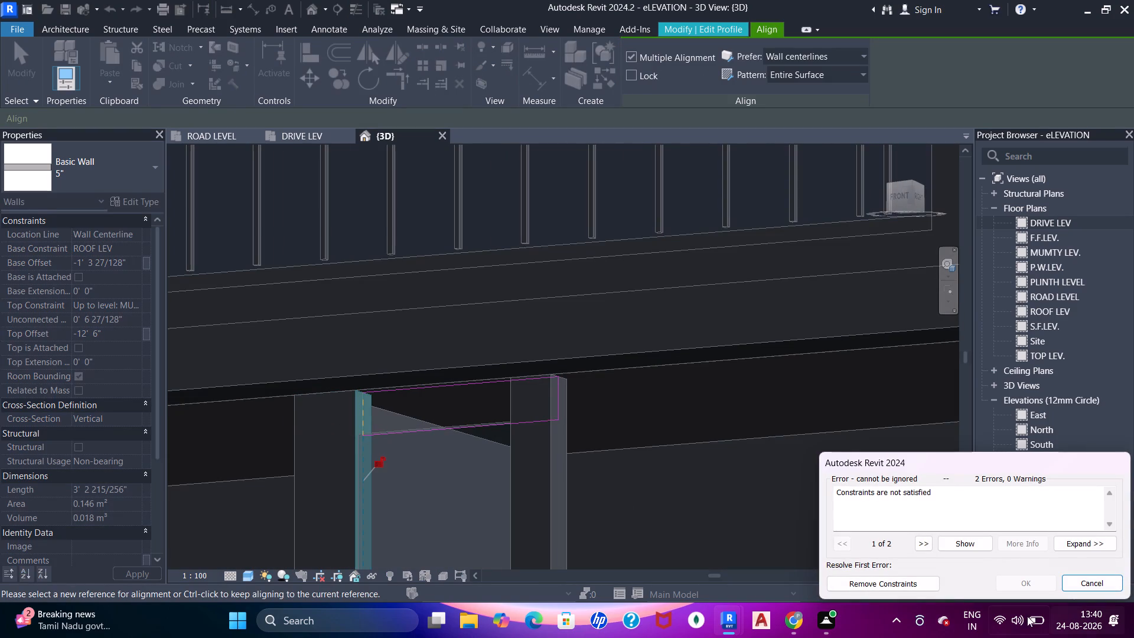
left_click(915, 587)
middle_click_drag(396, 385, 568, 445, "shift")
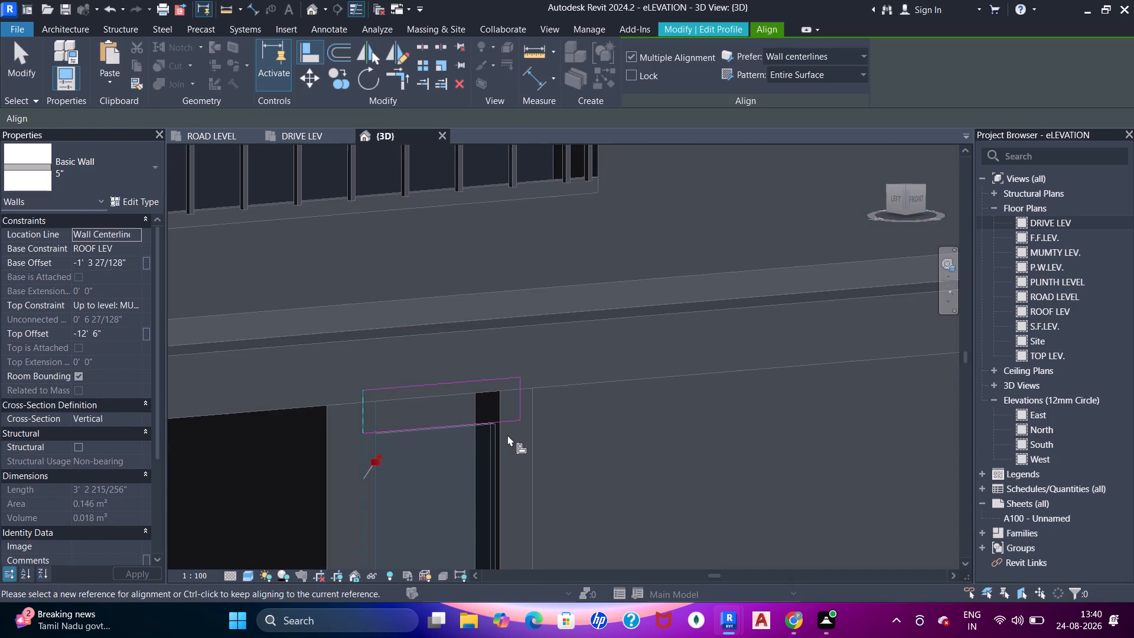
Align the profile's vertical edge nearer the balcony railing with the adjacent narrow wall's inner face, removing the conflicting constraints, and finish the profile edit.
key("Escape")
key("Escape")
scroll(496, 434, "up", 4)
key("a")
key("a")
key("a")
left_click(495, 383)
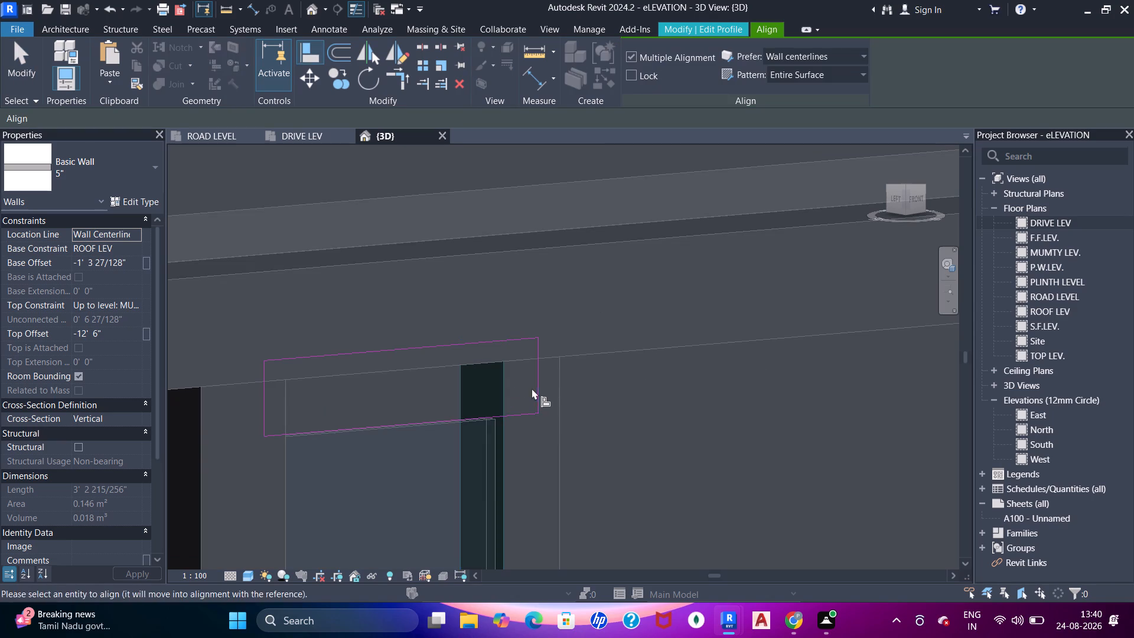
left_click(533, 388)
left_click(883, 580)
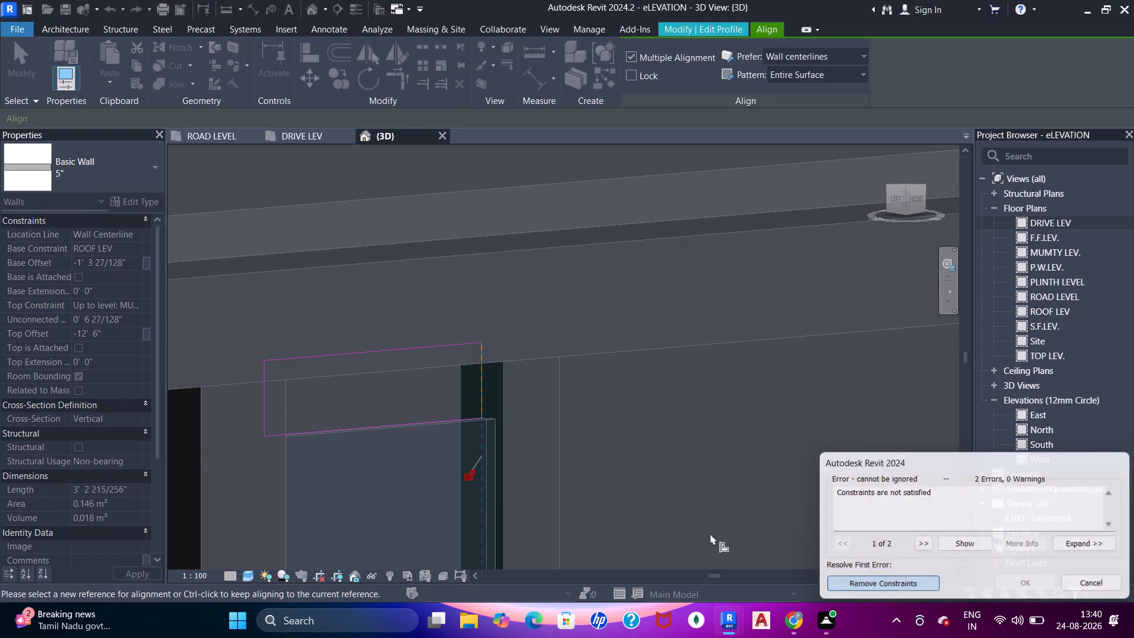
middle_click_drag(627, 470, 575, 372, "shift")
scroll(549, 363, "down", 2)
middle_click_drag(523, 324, 533, 380)
key("Escape")
key("Escape")
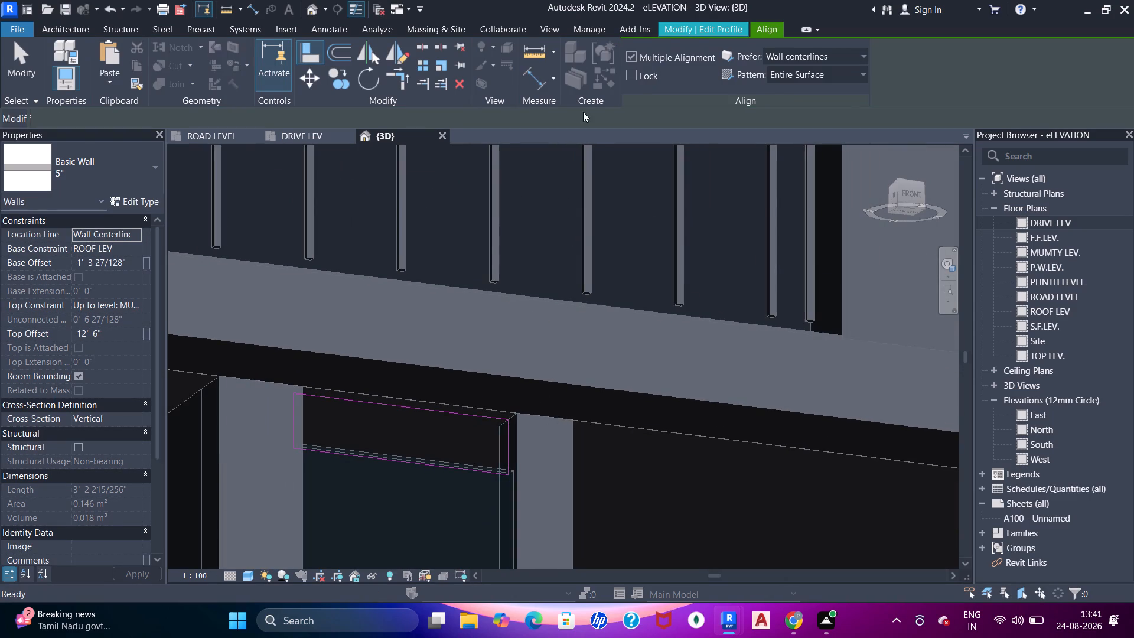
key("Escape")
key("Escape")
left_click(636, 80)
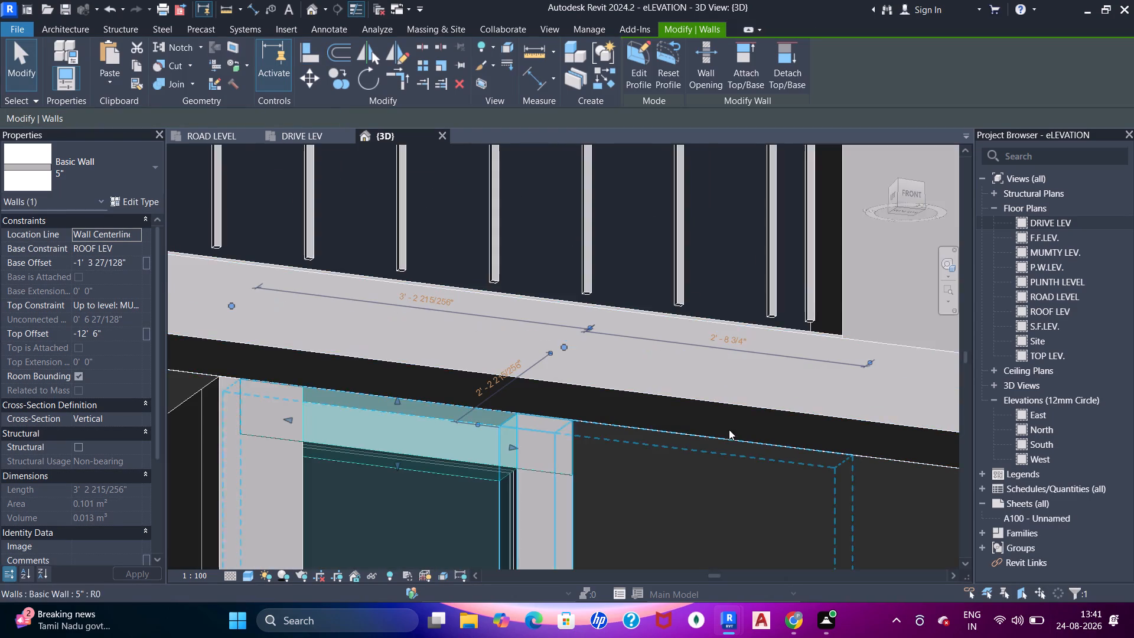
scroll(507, 339, "down", 5)
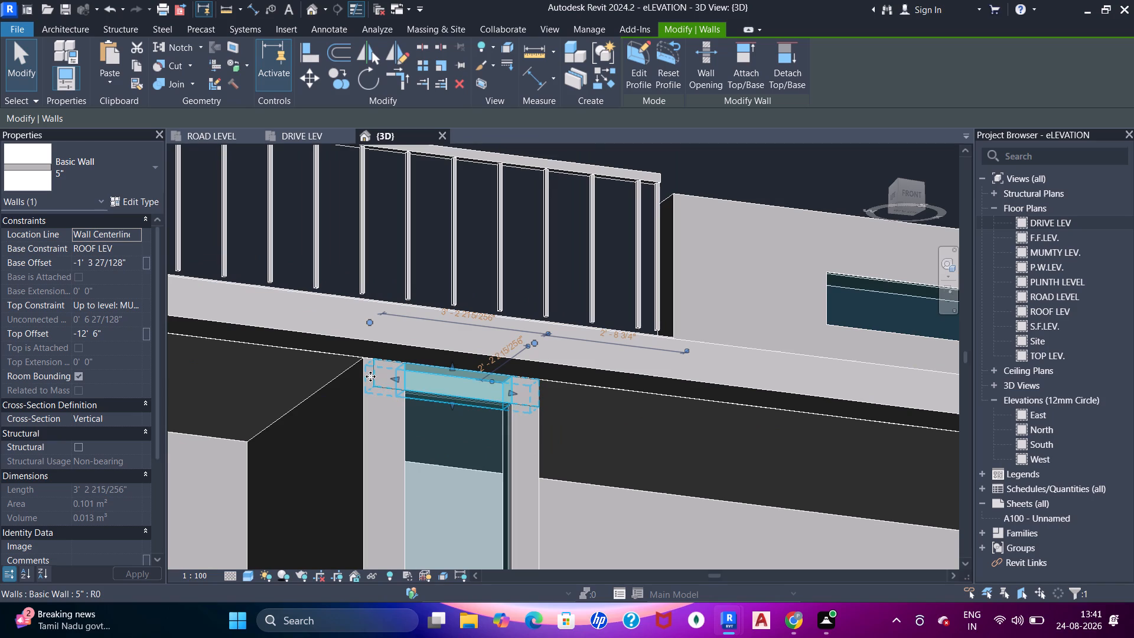
key("Escape")
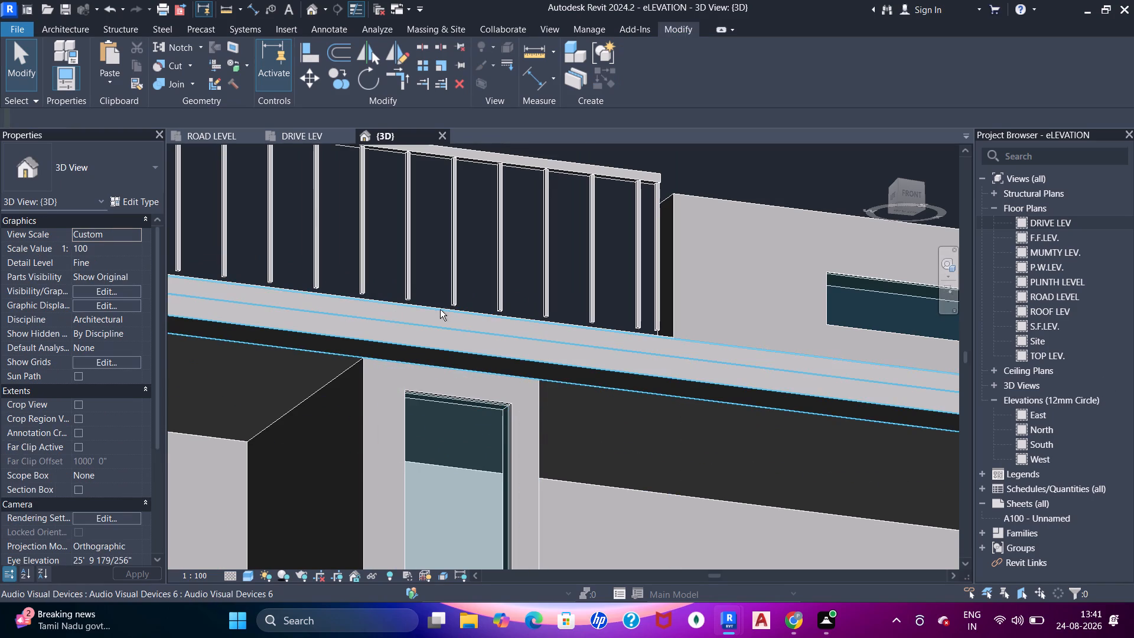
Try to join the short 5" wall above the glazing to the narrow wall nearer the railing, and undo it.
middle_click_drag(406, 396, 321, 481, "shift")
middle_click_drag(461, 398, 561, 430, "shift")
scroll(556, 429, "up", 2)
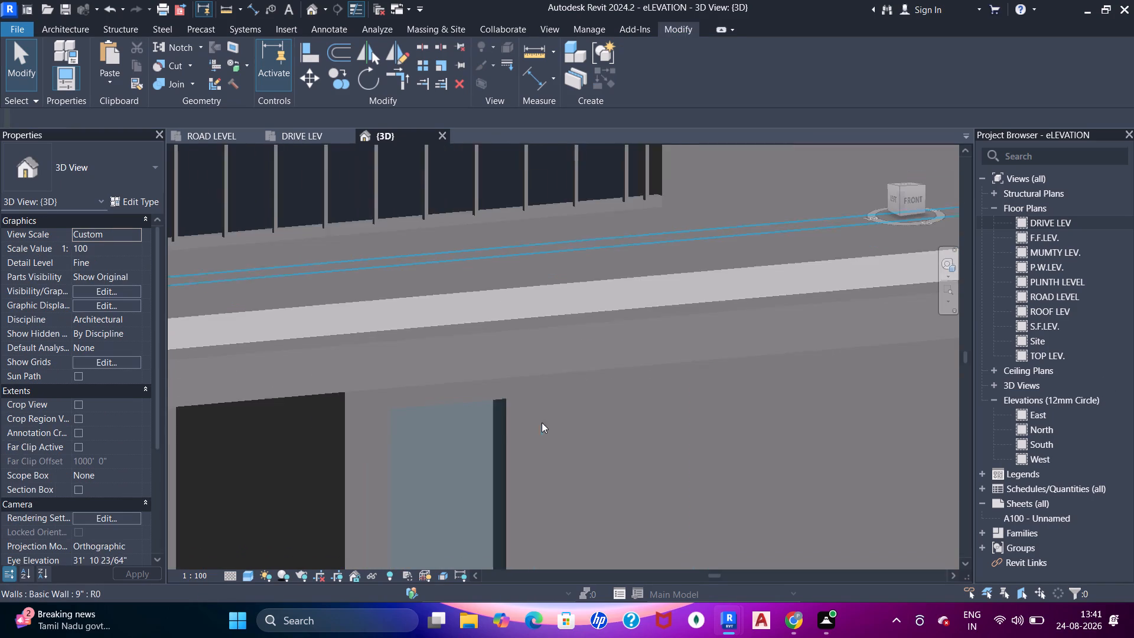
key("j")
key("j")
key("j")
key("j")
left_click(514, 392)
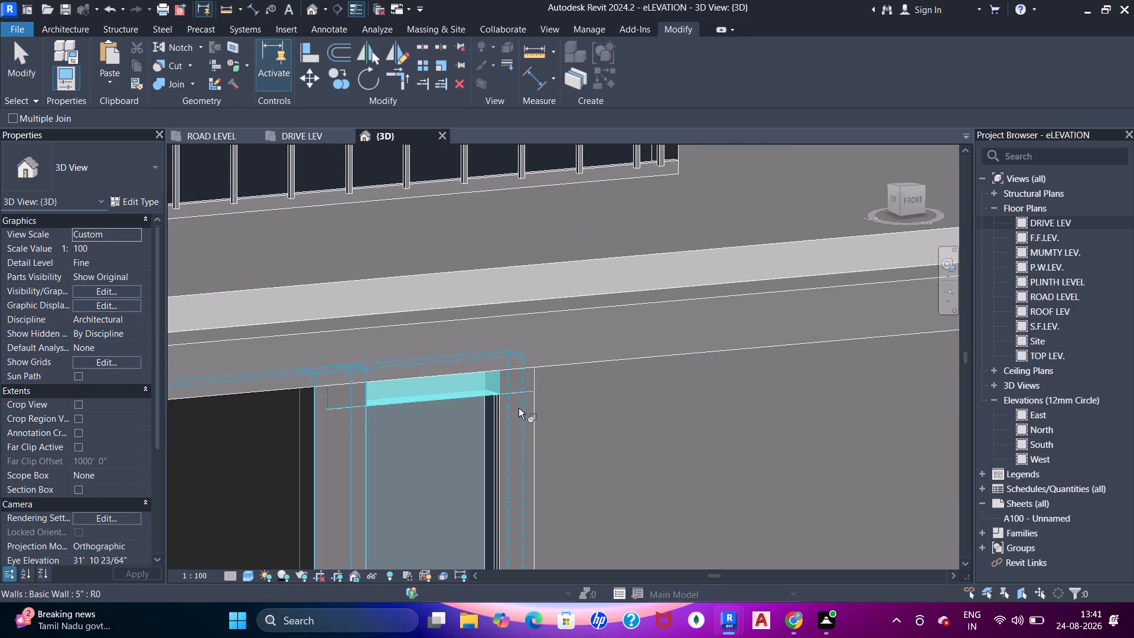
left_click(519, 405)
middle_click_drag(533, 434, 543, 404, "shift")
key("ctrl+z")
Join the short 5" wall above the glazing to the narrow walls on both sides of the opening.
middle_click_drag(472, 395, 488, 380)
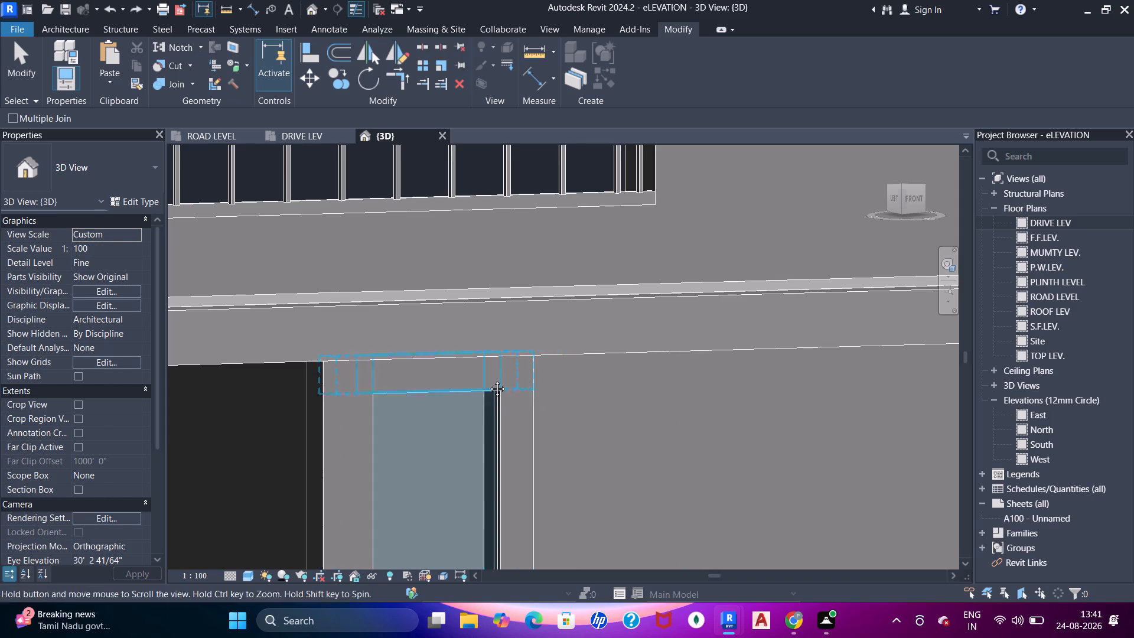
middle_click_drag(488, 380, 496, 372)
scroll(504, 376, "up", 4)
key("Escape")
key("Escape")
key("j")
key("j")
left_click(504, 349)
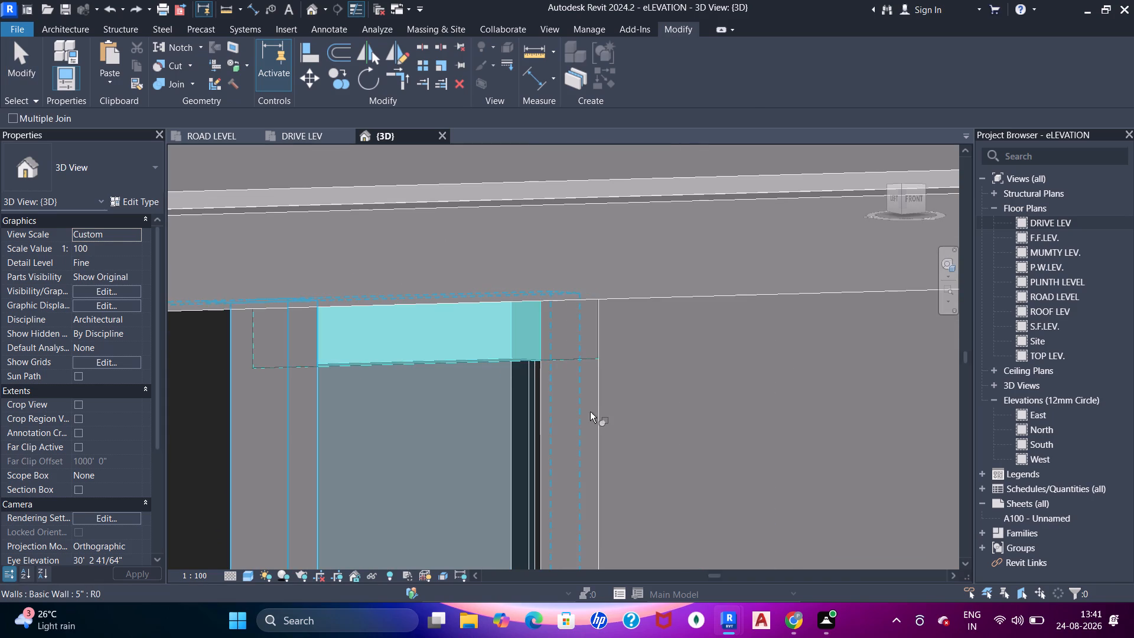
left_click(588, 406)
left_click(232, 412)
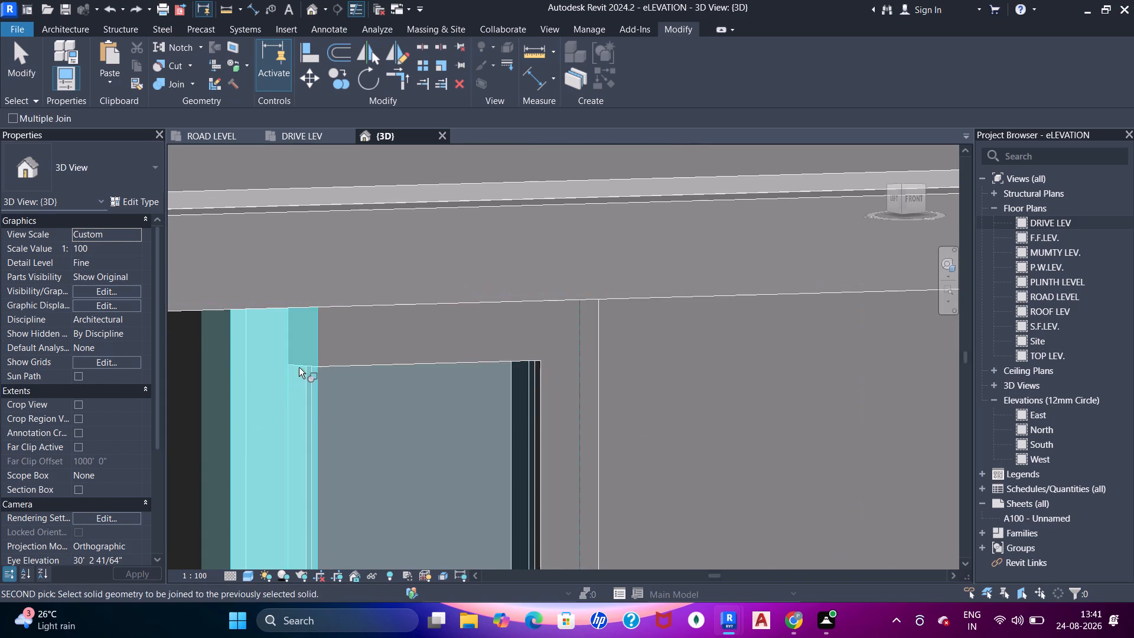
left_click(347, 353)
scroll(393, 361, "down", 11)
key("Escape")
Stretch the end of the in-place strip on the upper balcony's low wall to meet the adjacent 5" surround wall.
middle_click_drag(480, 470, 479, 429, "shift")
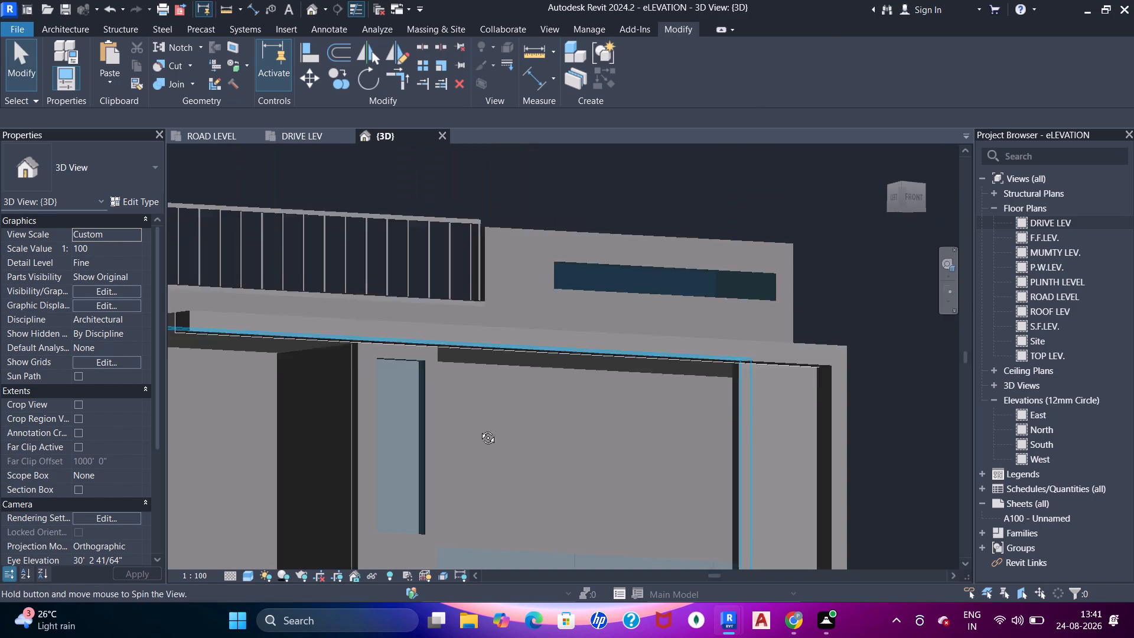
middle_click_drag(479, 429, 390, 442, "shift")
middle_click(376, 442, "shift")
middle_click_drag(374, 441, 247, 441, "shift")
scroll(412, 385, "down", 3)
middle_click_drag(334, 367, 366, 439, "shift")
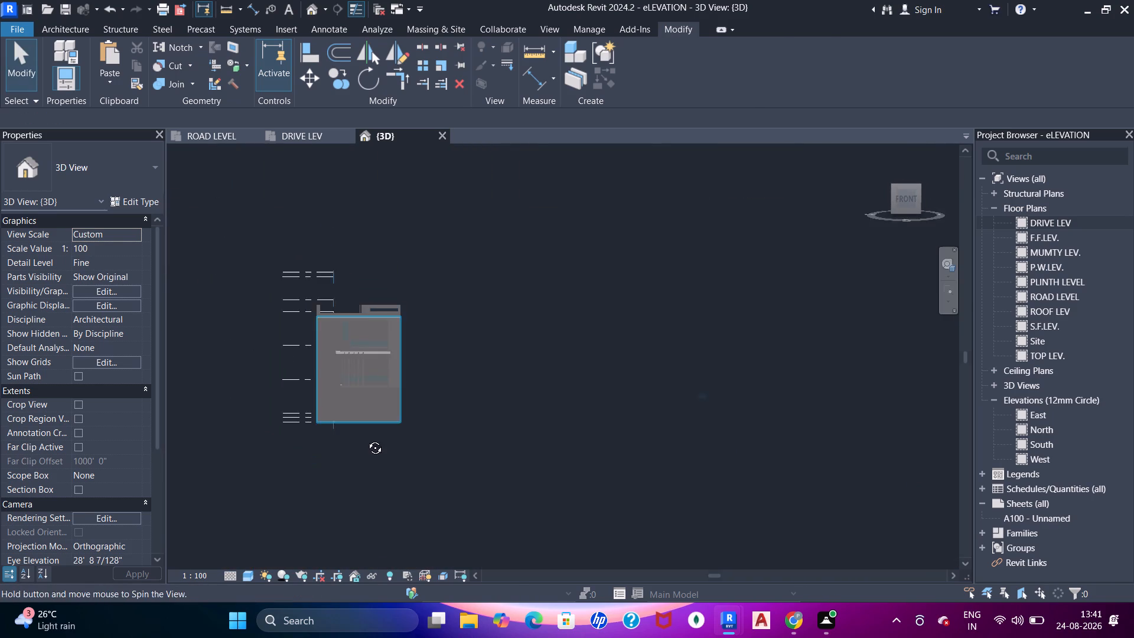
middle_click_drag(366, 439, 374, 457, "shift")
scroll(336, 328, "up", 5)
middle_click_drag(353, 366, 392, 339, "shift")
scroll(390, 341, "up", 5)
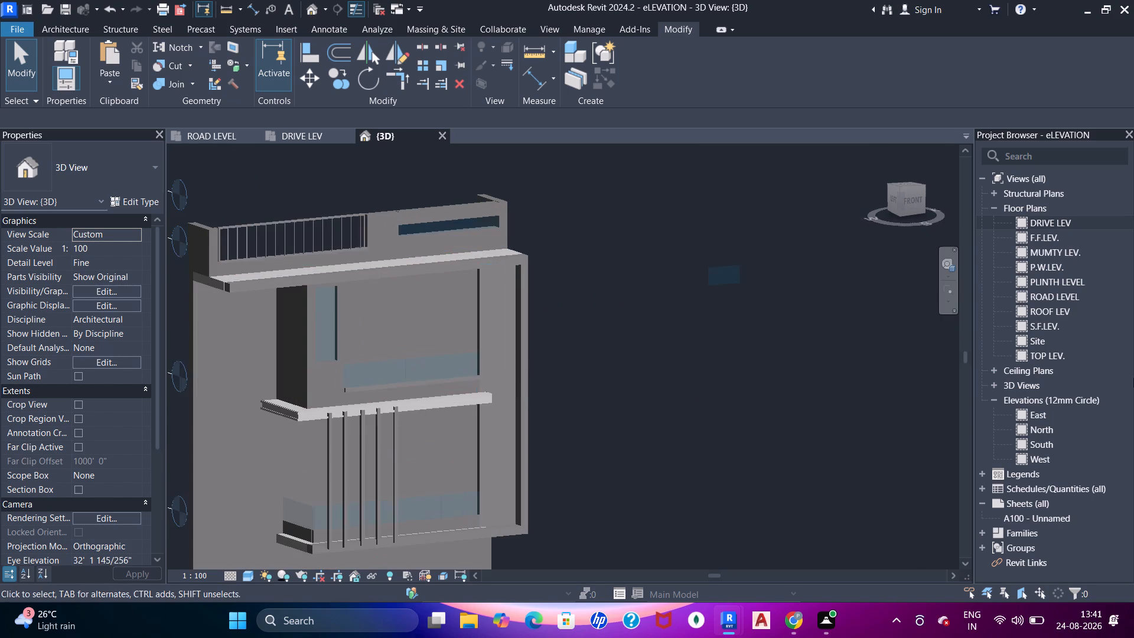
middle_click_drag(378, 388, 399, 402)
scroll(359, 415, "up", 11)
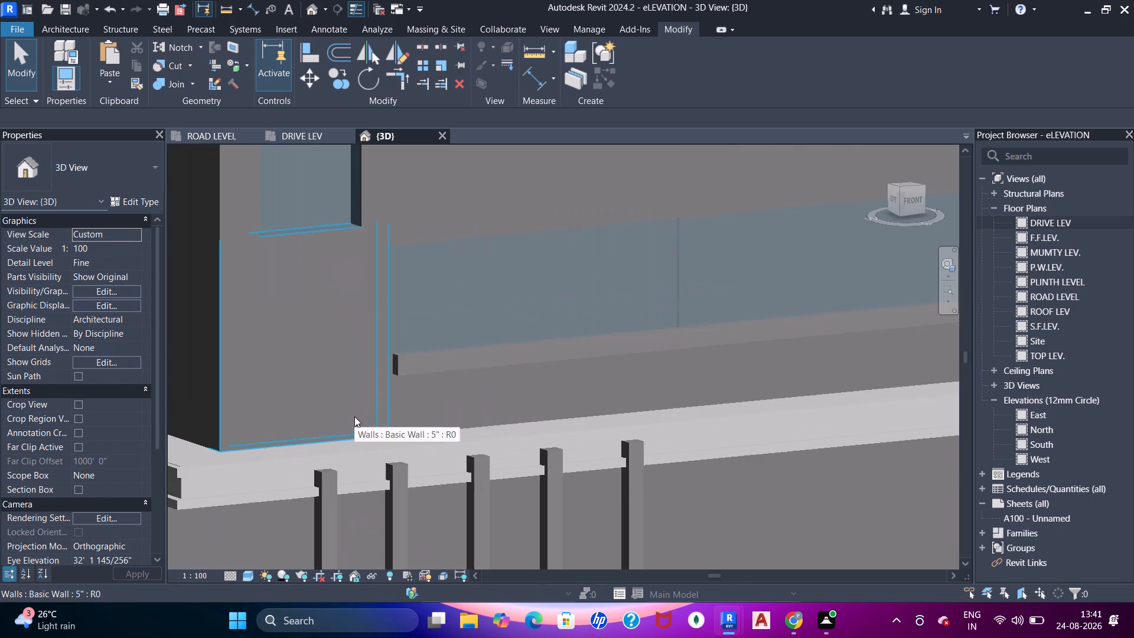
scroll(354, 416, "down", 3)
middle_click_drag(542, 442, 409, 402, "shift")
scroll(367, 390, "up", 5)
left_click(382, 393)
middle_click_drag(406, 409, 444, 409, "shift")
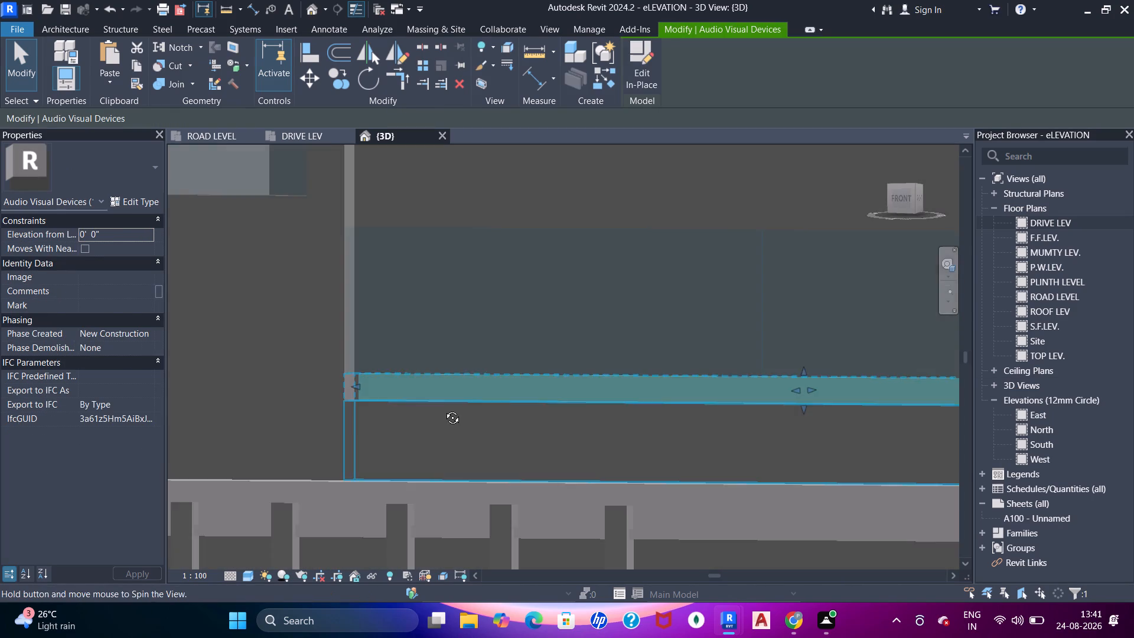
middle_click_drag(444, 409, 444, 407, "shift")
scroll(340, 389, "up", 5)
left_click_drag(361, 390, 341, 391)
scroll(340, 378, "down", 6)
key("Escape")
middle_click_drag(390, 384, 484, 431, "shift")
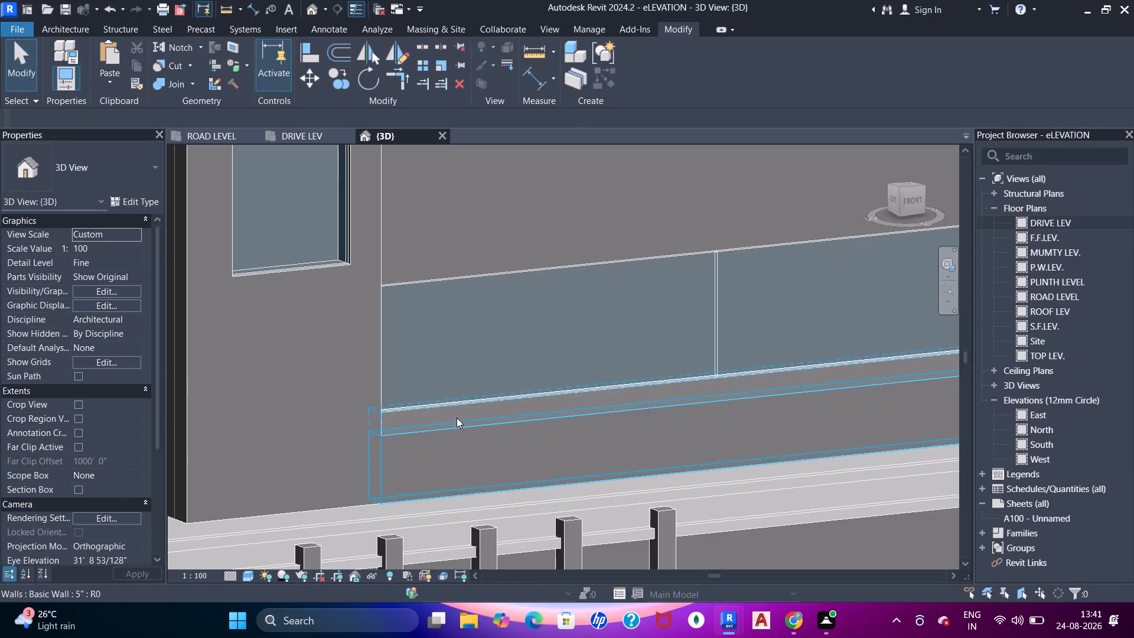
left_click(454, 417)
scroll(471, 428, "down", 4)
middle_click_drag(547, 437, 597, 396, "shift")
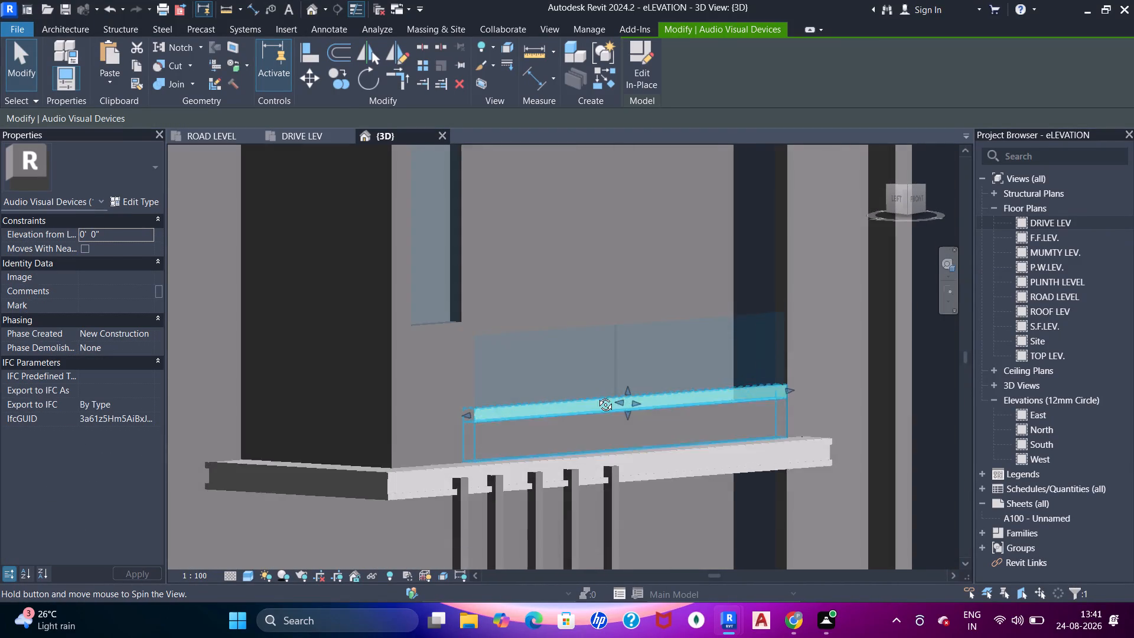
middle_click_drag(597, 396, 597, 395, "shift")
key("Escape")
Examine the upper balcony's door, windows, coping and glass railing in the DRIVE LEV elevation drawing and compare them with the 3D model.
scroll(714, 377, "down", 5)
middle_click_drag(721, 407, 651, 457, "shift")
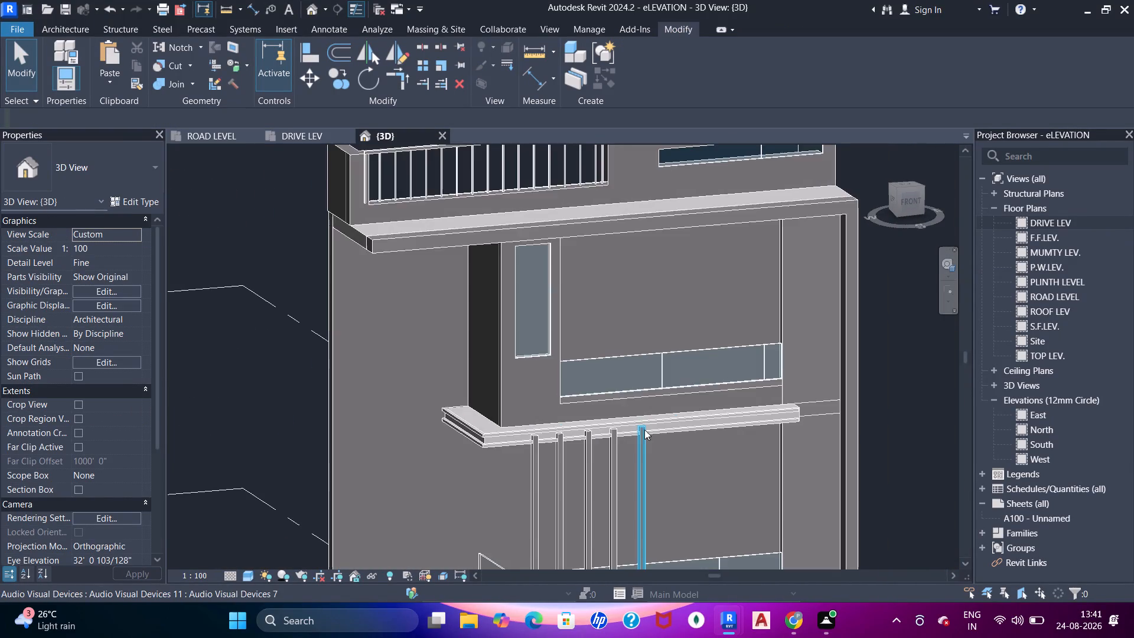
scroll(628, 407, "down", 4)
middle_click_drag(616, 448, 579, 367)
scroll(579, 384, "up", 3)
left_click(273, 134)
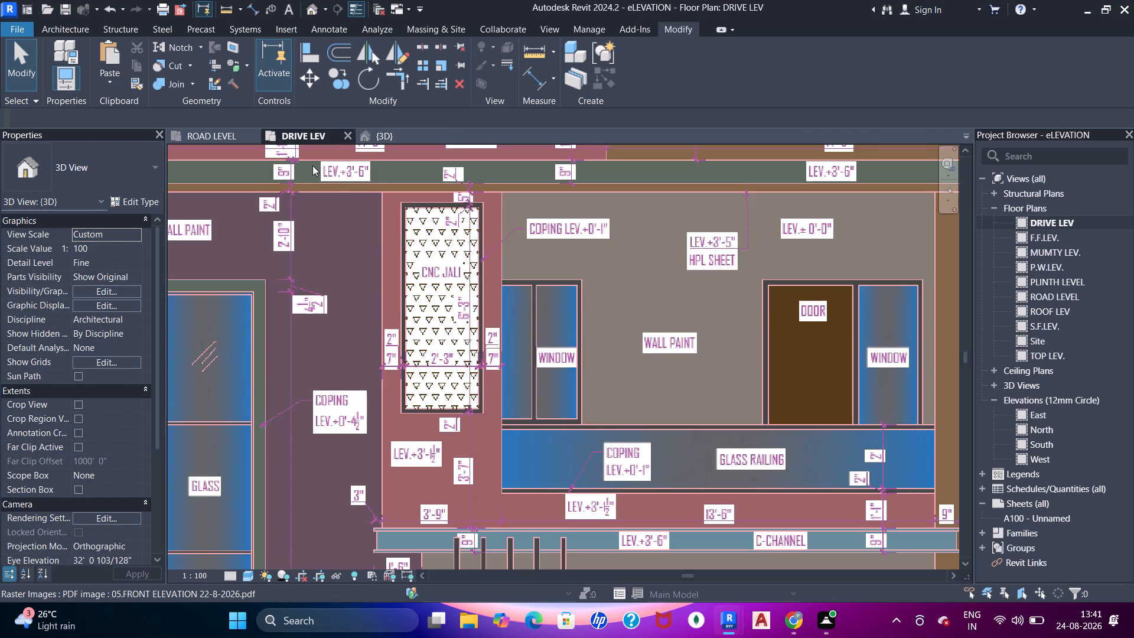
scroll(372, 279, "down", 3)
middle_click_drag(382, 298, 390, 324)
scroll(412, 370, "up", 3)
scroll(410, 376, "down", 4)
middle_click_drag(425, 431, 423, 270)
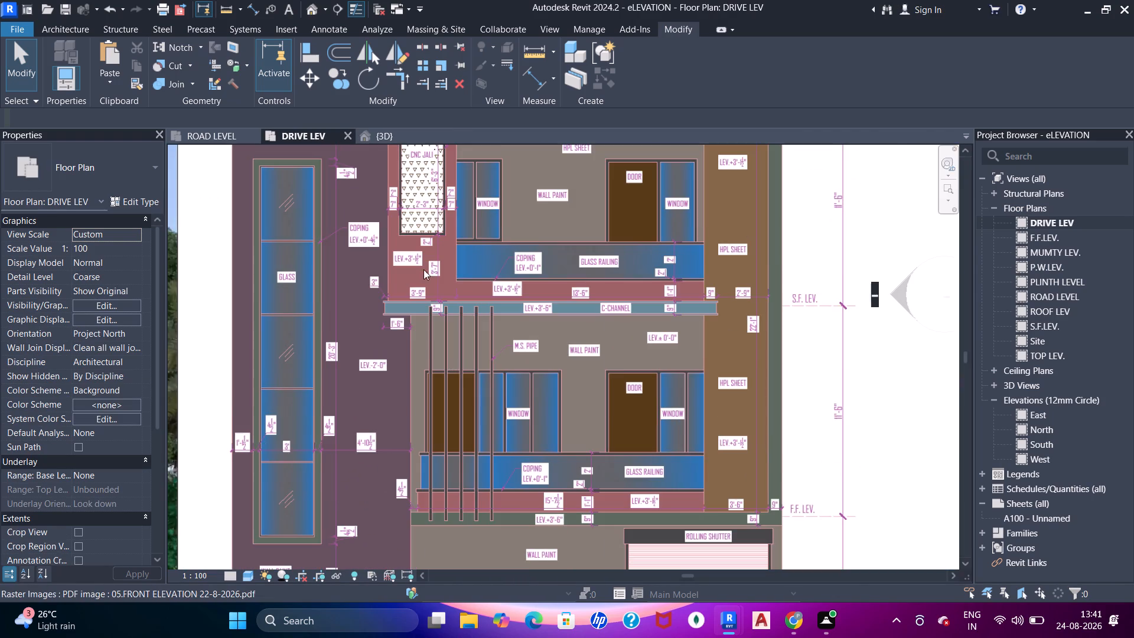
middle_click_drag(461, 377, 461, 342)
middle_click_drag(485, 386, 439, 495)
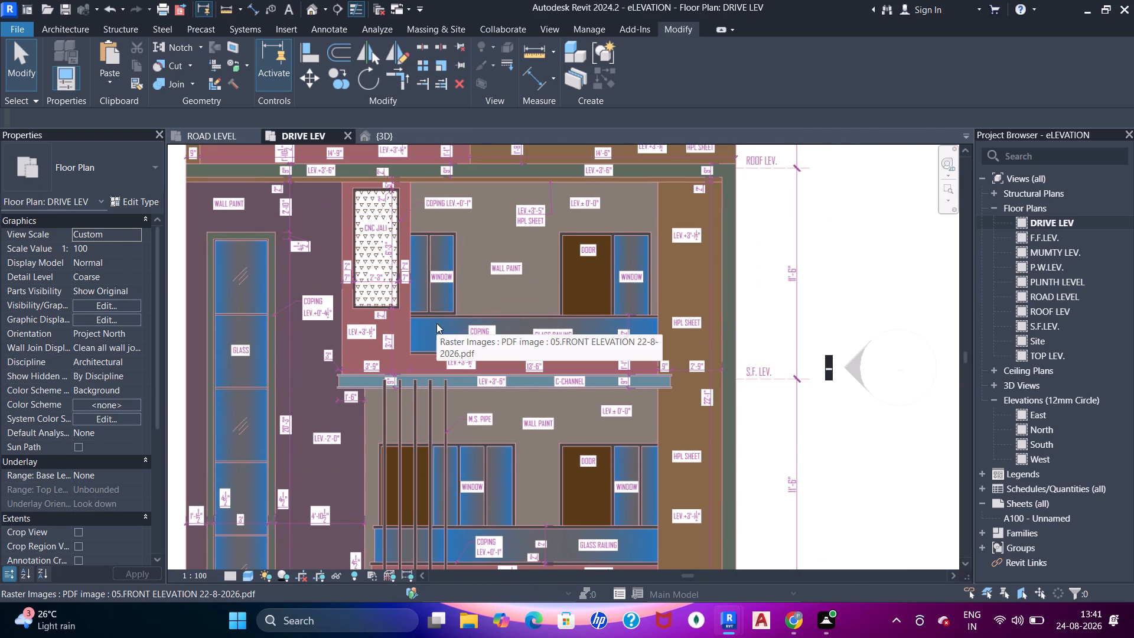
middle_click_drag(445, 279, 444, 318)
scroll(442, 315, "up", 1)
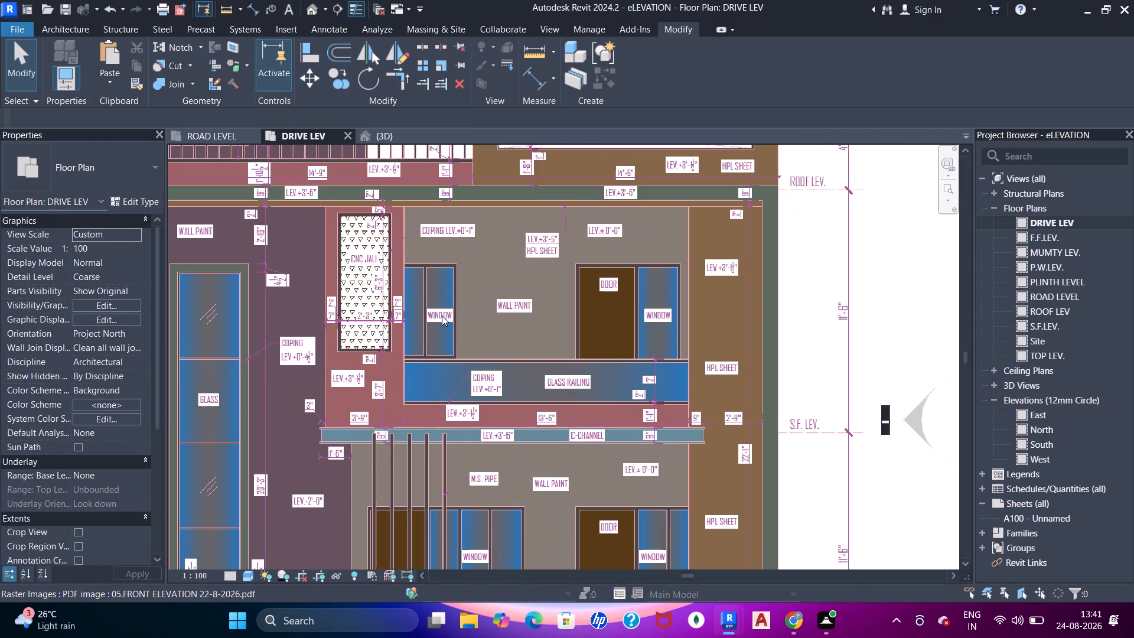
scroll(442, 315, "up", 2)
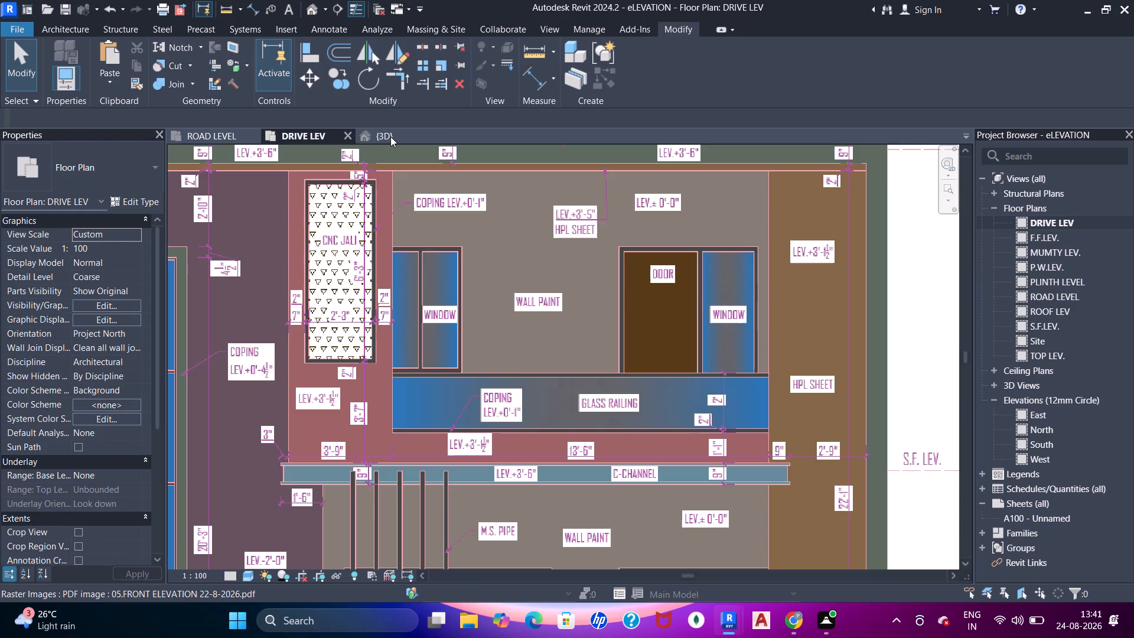
left_click(390, 136)
scroll(445, 292, "down", 3)
middle_click_drag(500, 319, 428, 304, "shift")
scroll(428, 300, "down", 1, "shift")
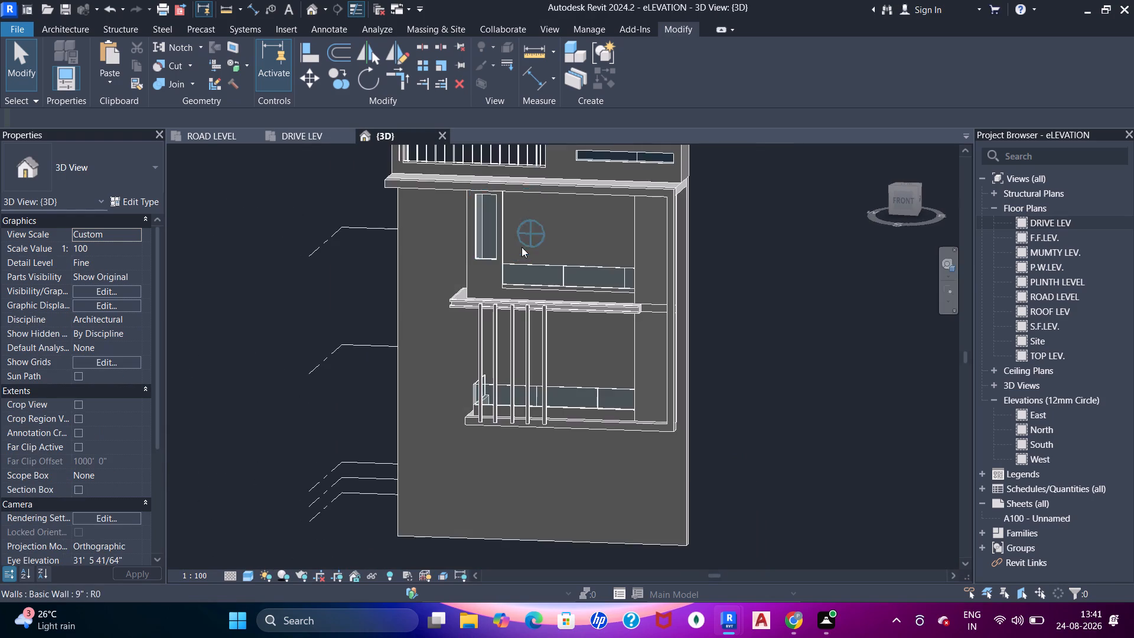
middle_click_drag(515, 253, 445, 328)
scroll(455, 317, "up", 1)
middle_click_drag(470, 336, 524, 326, "shift")
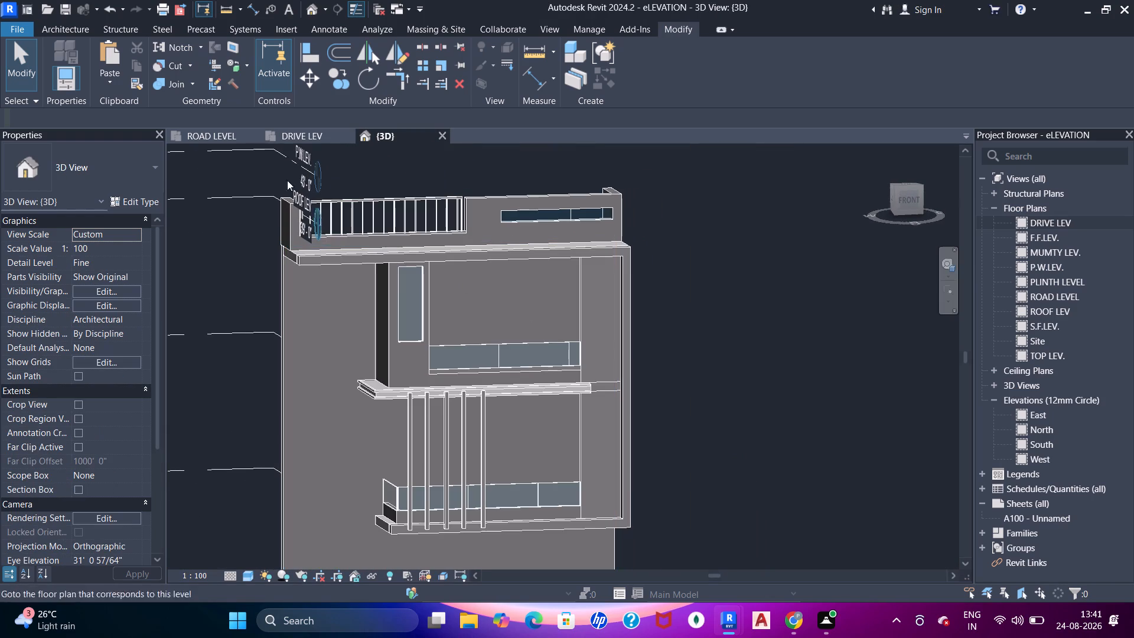
left_click(309, 138)
middle_click_drag(681, 353, 648, 342)
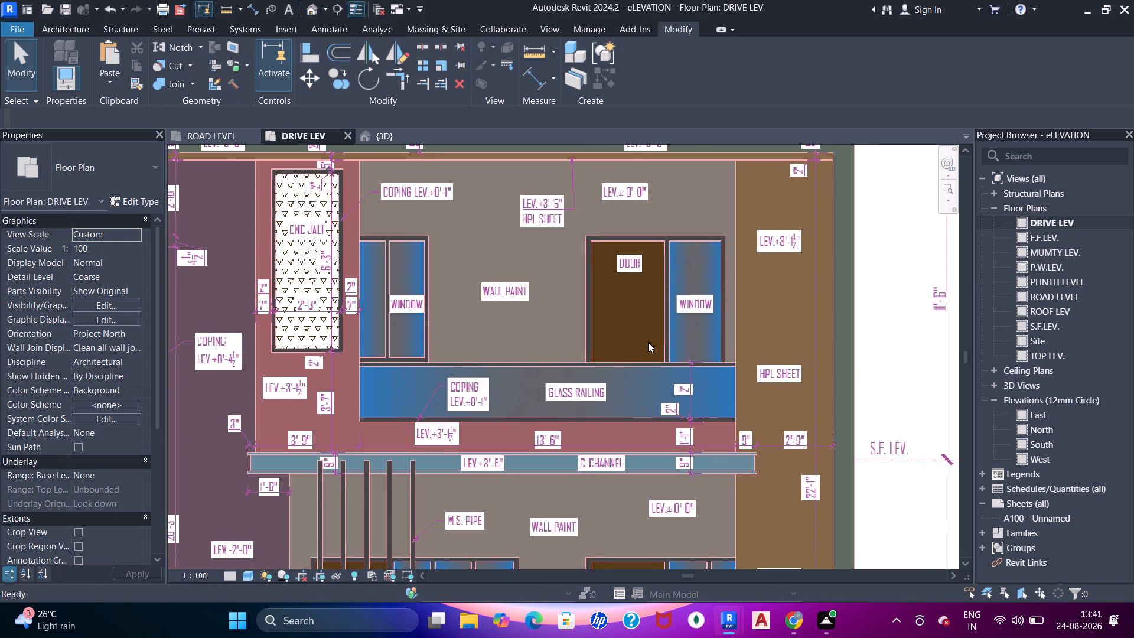
middle_click_drag(648, 342, 502, 357)
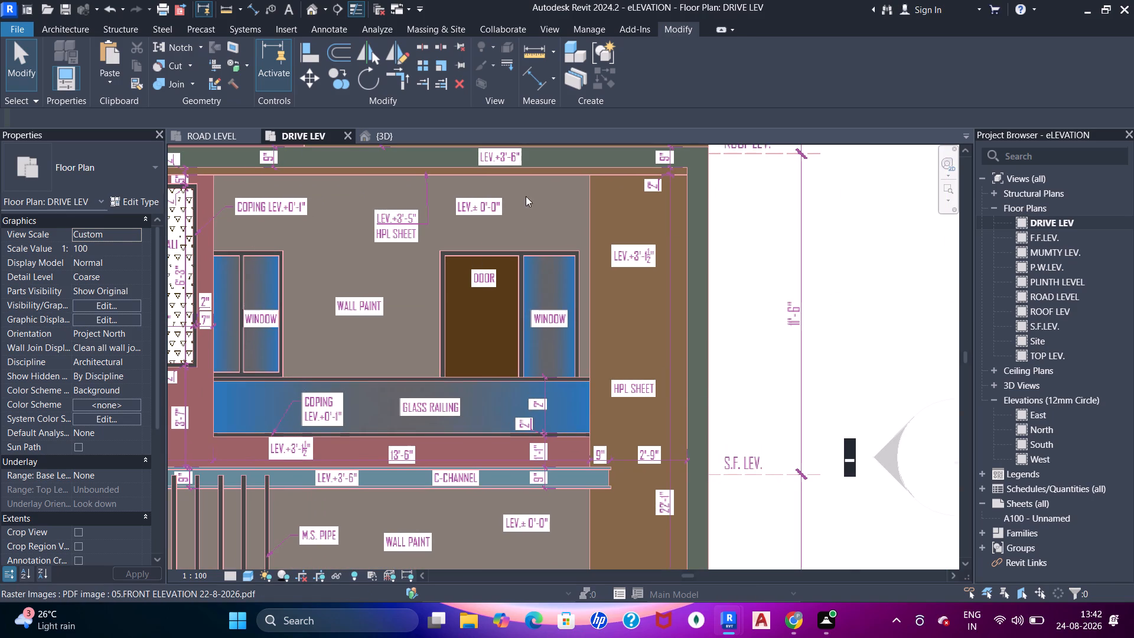
left_click(378, 138)
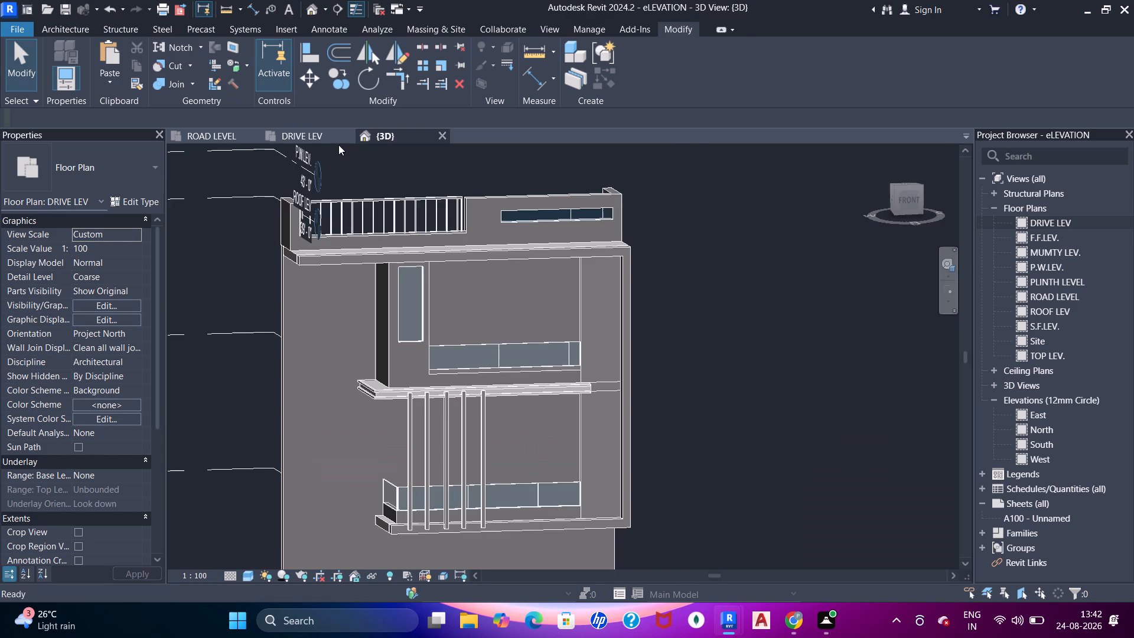
Place a Doors_IntSgl 910x2110mm door in the rear wall of the upper balcony, towards the HPL sheet side.
left_click_drag(58, 34, 64, 33)
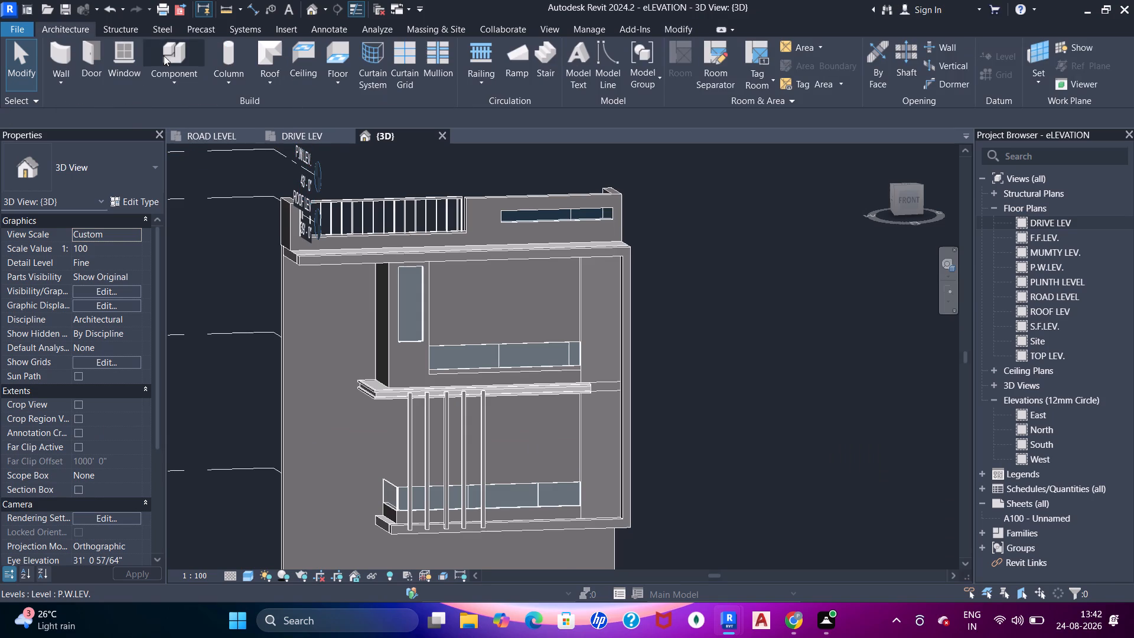
left_click(308, 135)
left_click(388, 138)
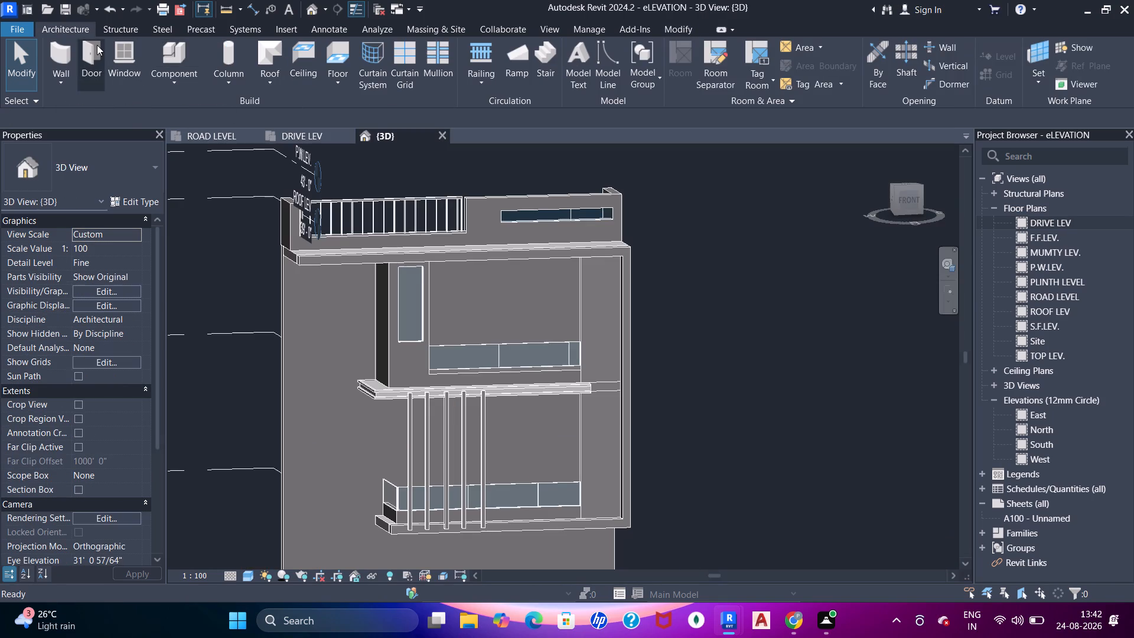
left_click(97, 45)
left_click(74, 173)
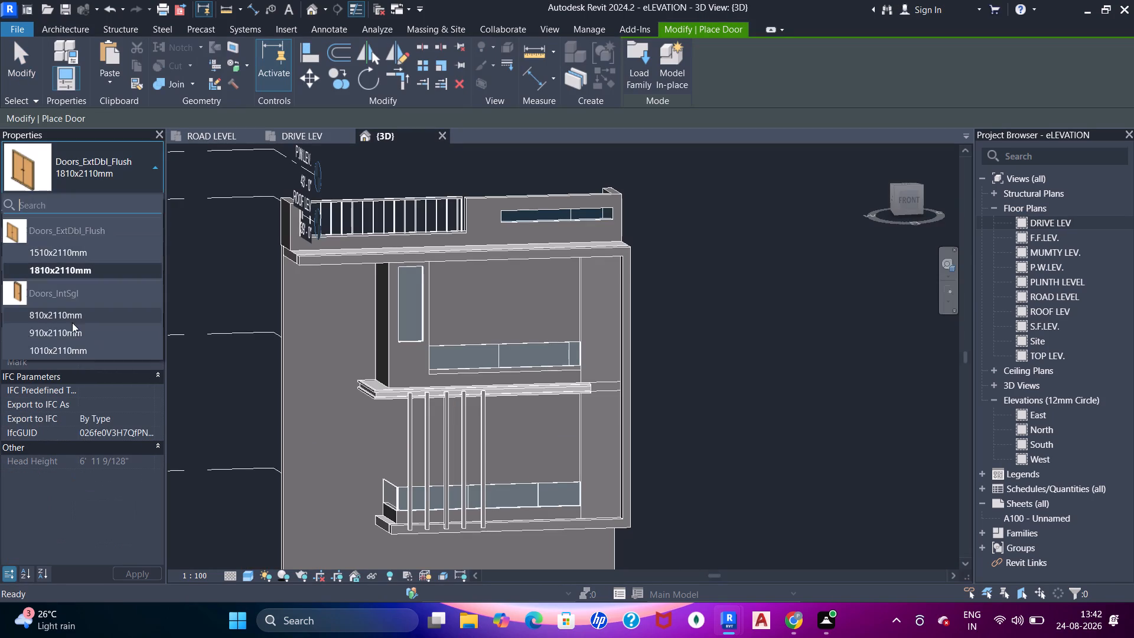
left_click(70, 330)
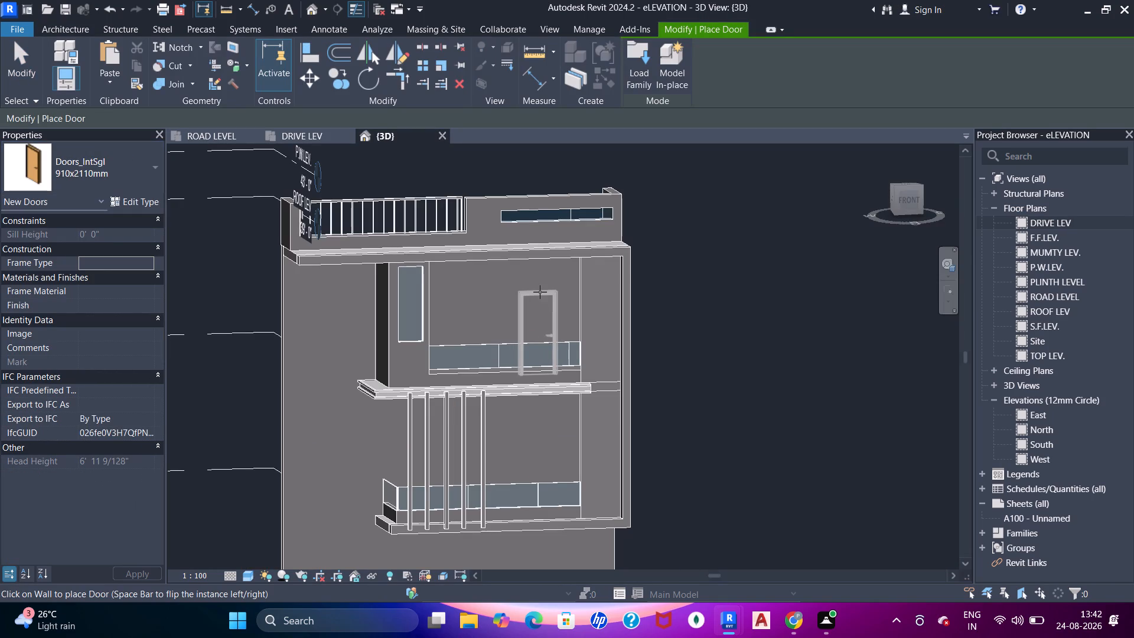
left_click(540, 291)
key("Escape")
key("Escape")
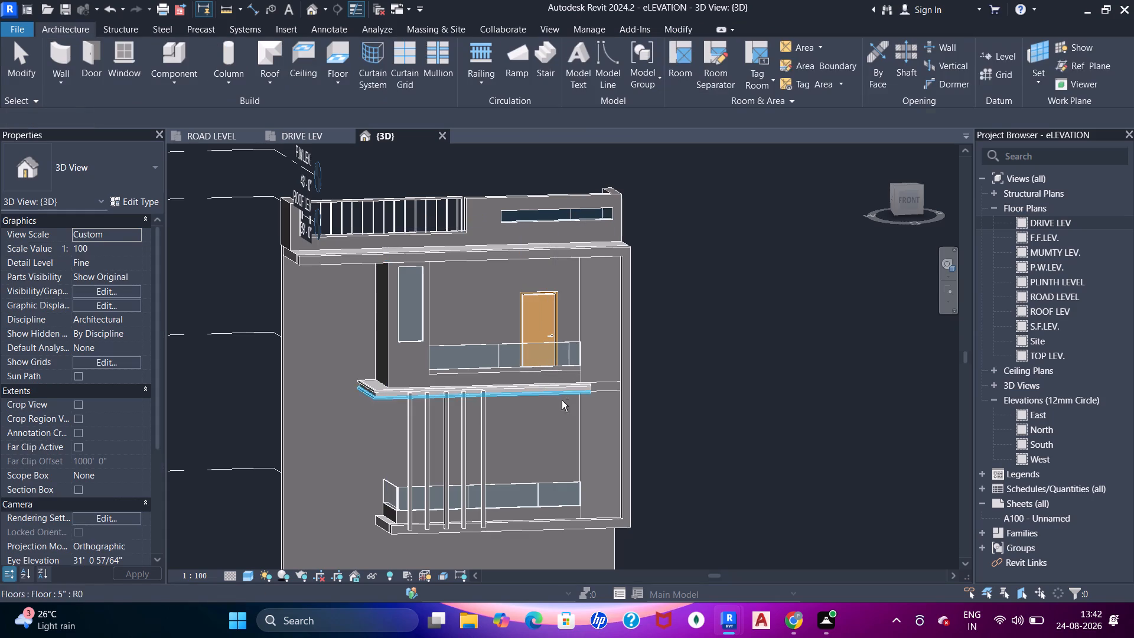
middle_click_drag(562, 401, 580, 448, "shift")
middle_click_drag(514, 366, 531, 416, "shift")
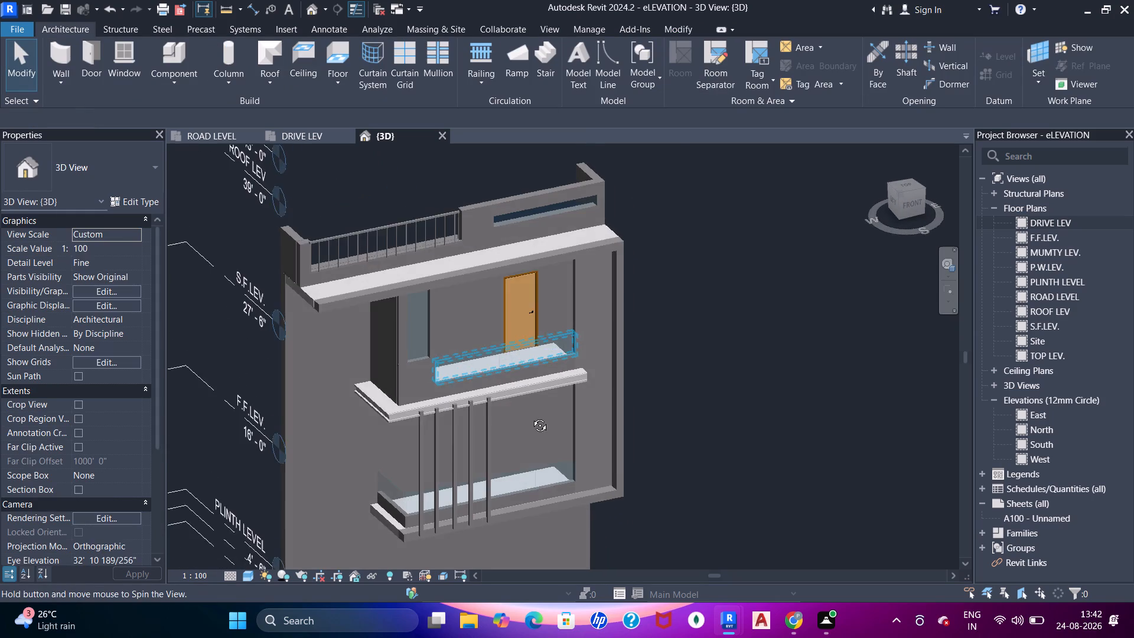
Nudge the upper balcony door away from the HPL sheet side, about 6'-9" from the outer wall edge, checking it against the DRIVE LEV drawing.
middle_click_drag(531, 416, 531, 417, "shift")
scroll(511, 331, "up", 4)
left_click(511, 330)
middle_click_drag(540, 384, 514, 270, "shift")
scroll(514, 270, "up", 1, "shift")
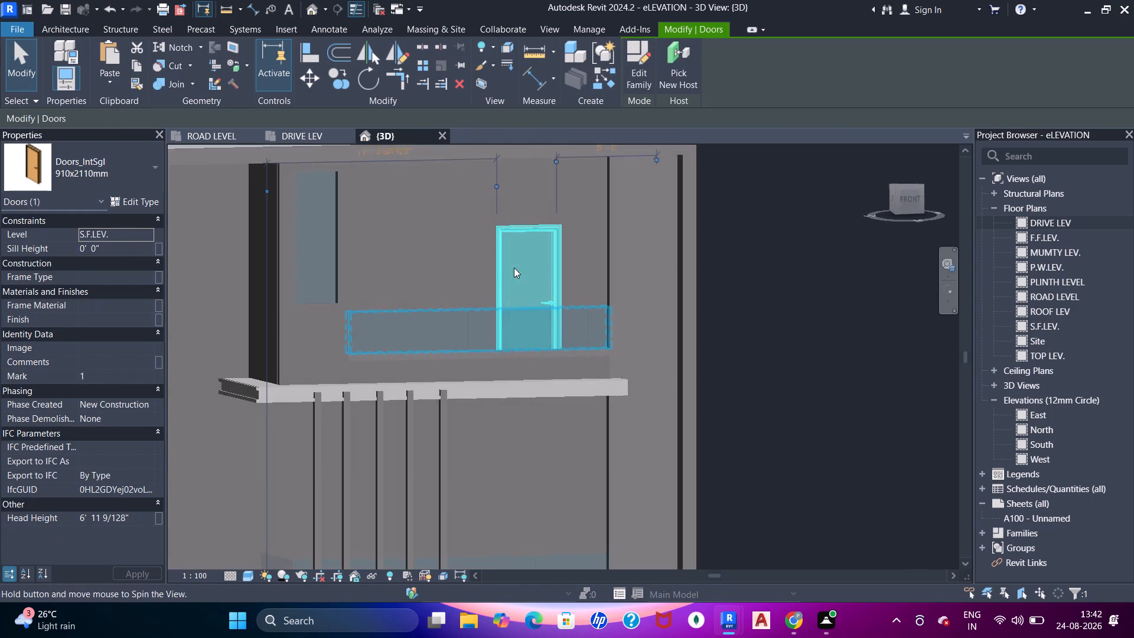
left_click(307, 132)
scroll(446, 284, "down", 2)
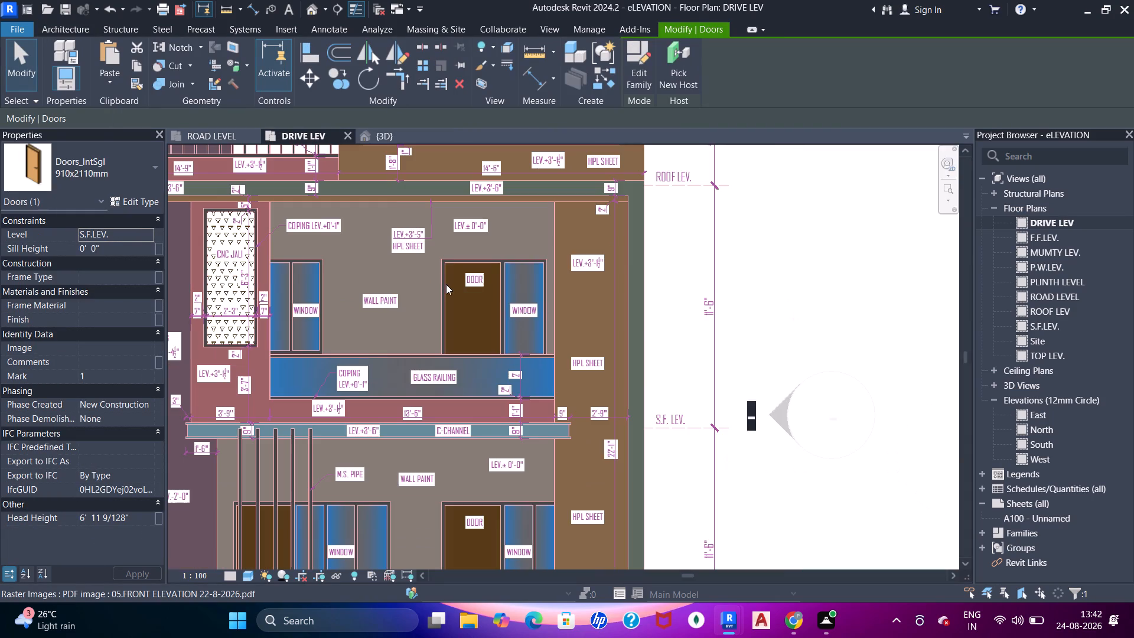
left_click(386, 134)
middle_click_drag(532, 314, 491, 310)
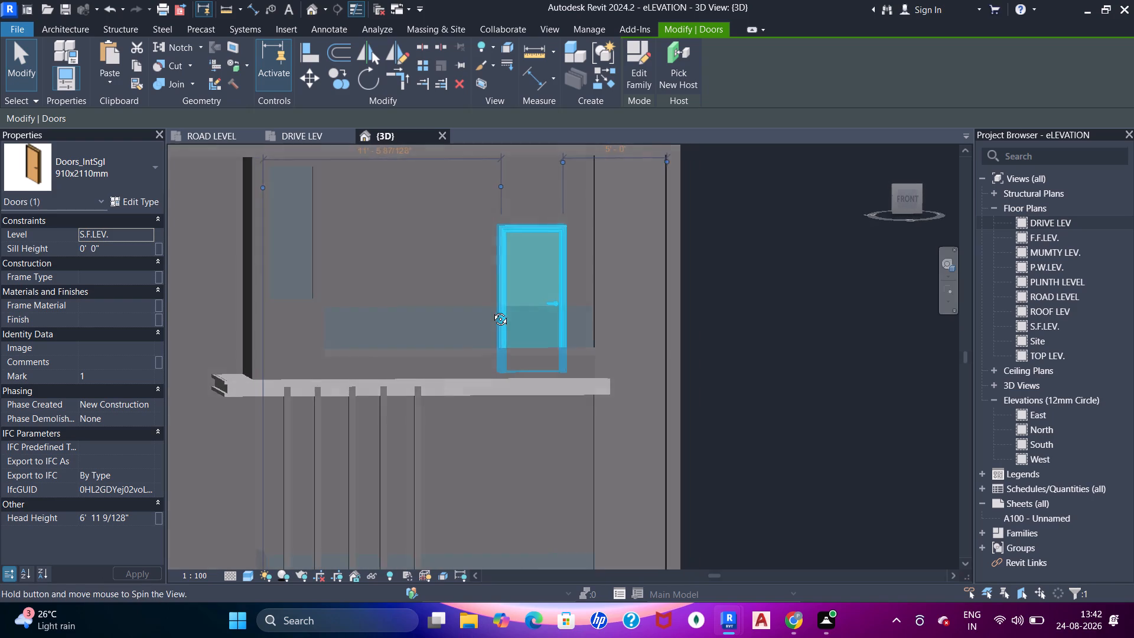
middle_click_drag(491, 310, 494, 312)
left_click(906, 201)
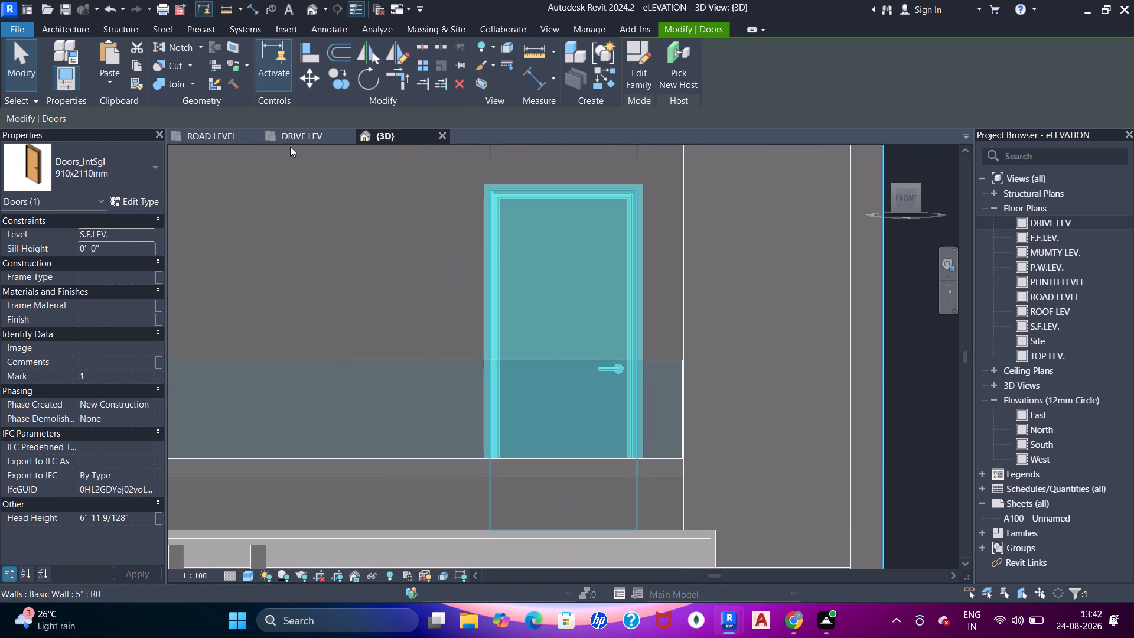
left_click(292, 140)
left_click(378, 134)
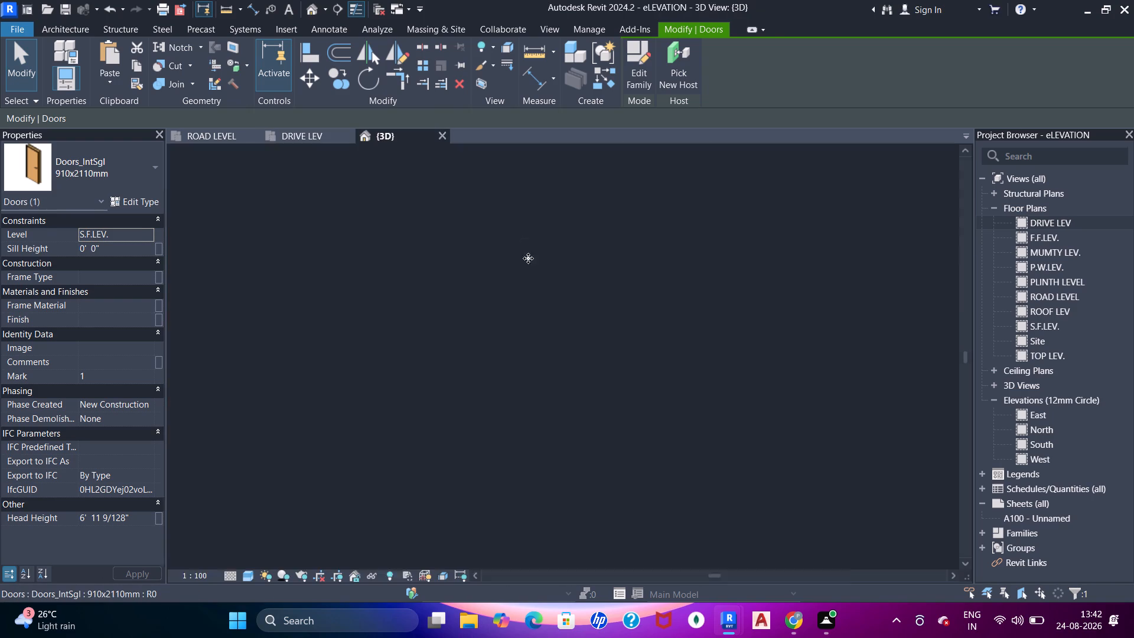
key("Escape")
left_click(543, 311)
key("Left")
key("Left")
key("Left")
key("Left")
key("Left")
key("Left")
key("Left")
key("Left")
key("Left")
key("Left")
key("Left")
key("Left")
key("Left")
key("Left")
key("Left")
key("Left")
key("Left")
key("Left")
key("Left")
key("Left")
key("Left")
key("Left")
key("Left")
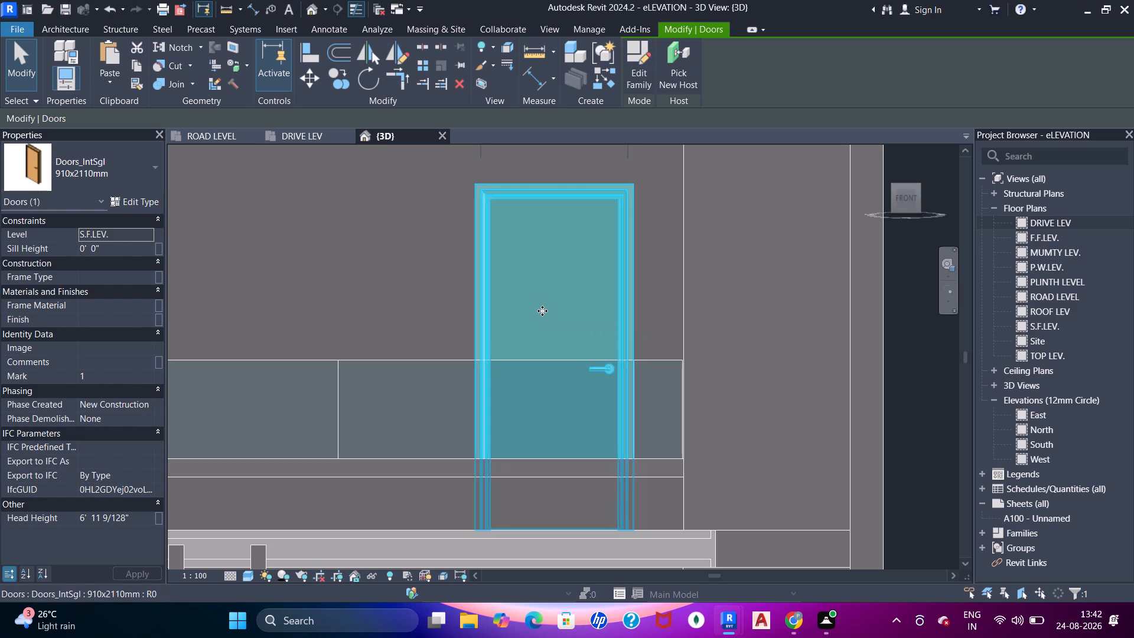
scroll(494, 307, "down", 4)
middle_click_drag(483, 318, 539, 333)
key("Left")
key("Left")
key("Left")
key("Left")
key("Left")
left_click(298, 138)
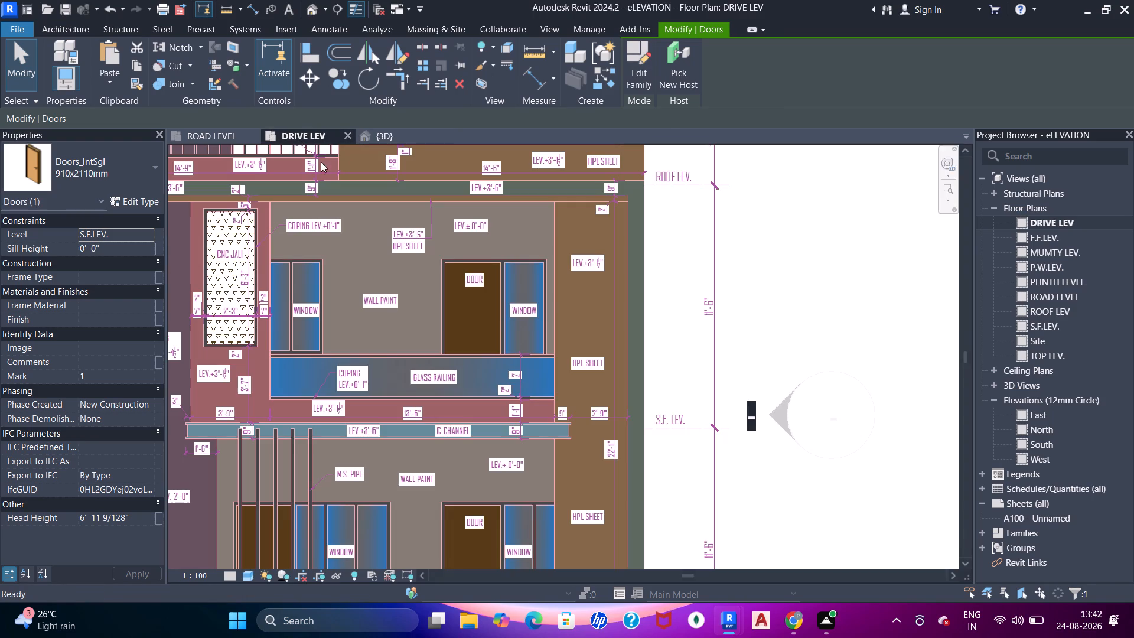
left_click(361, 139)
key("Left")
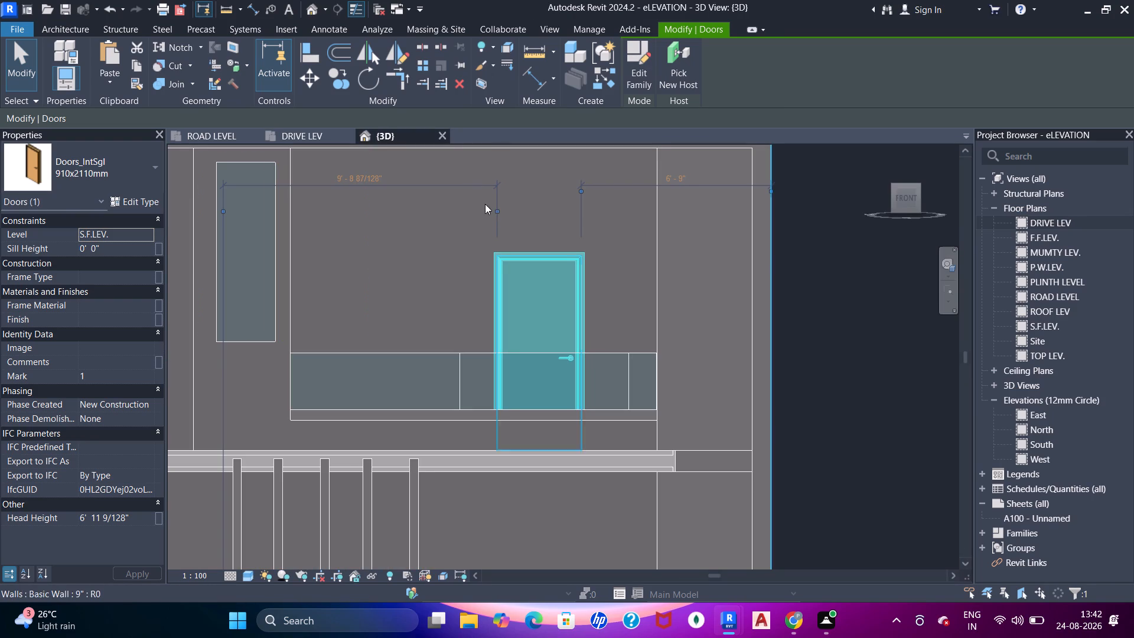
key("Escape")
left_click(305, 131)
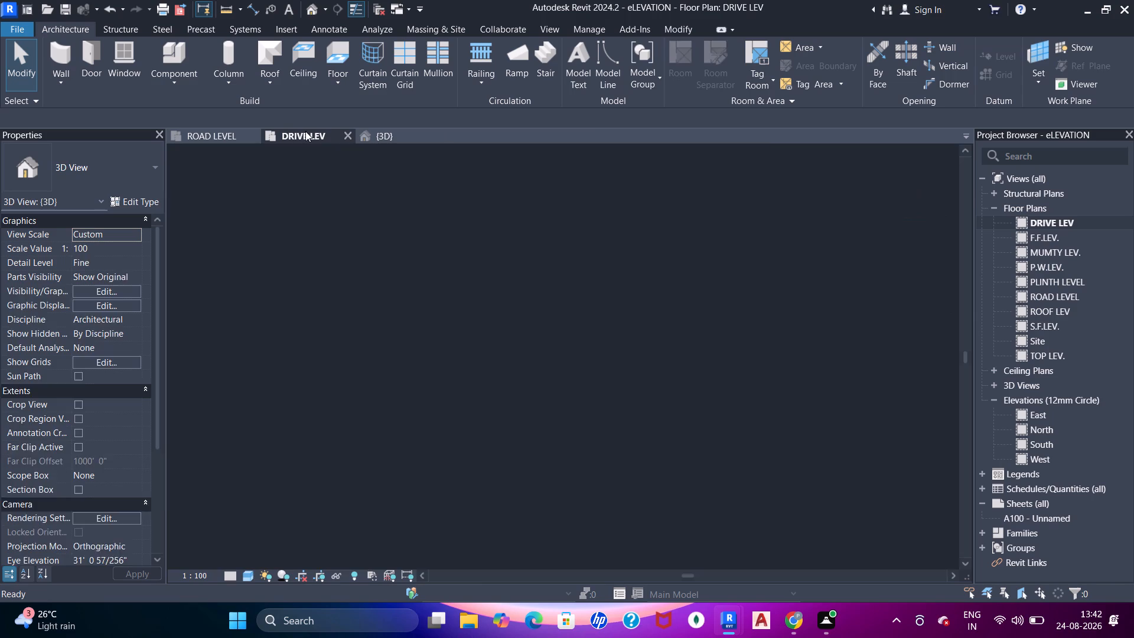
scroll(387, 223, "up", 1)
middle_click_drag(386, 224, 407, 253)
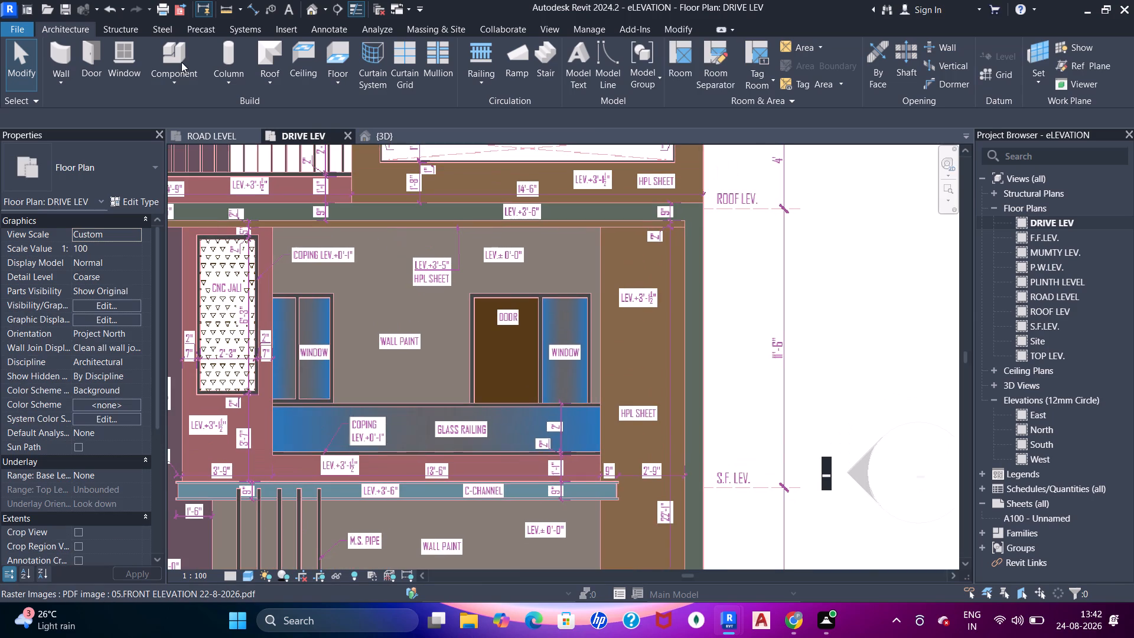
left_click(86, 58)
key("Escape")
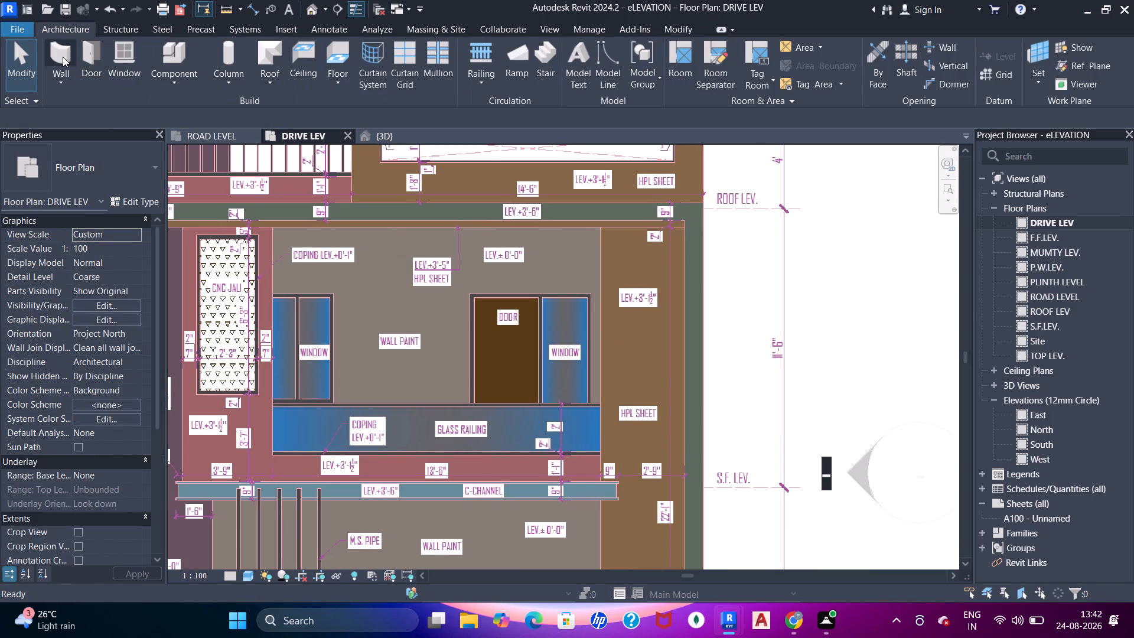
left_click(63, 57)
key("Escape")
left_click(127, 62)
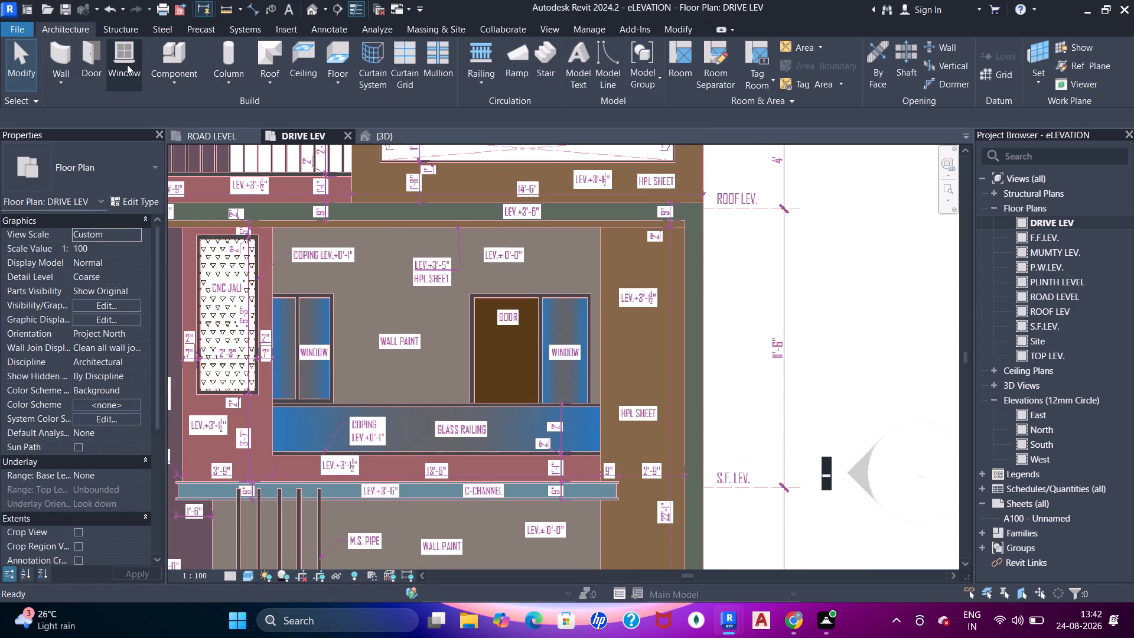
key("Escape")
Start placing a window and browse to the Windows folder of the US family library.
left_click(127, 64)
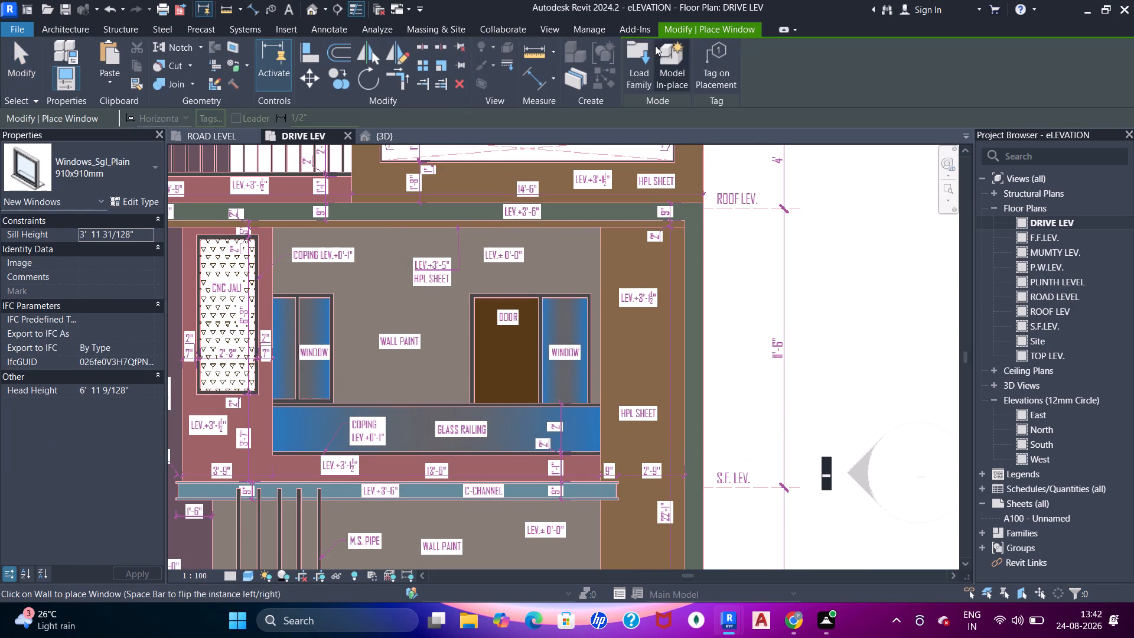
left_click(646, 48)
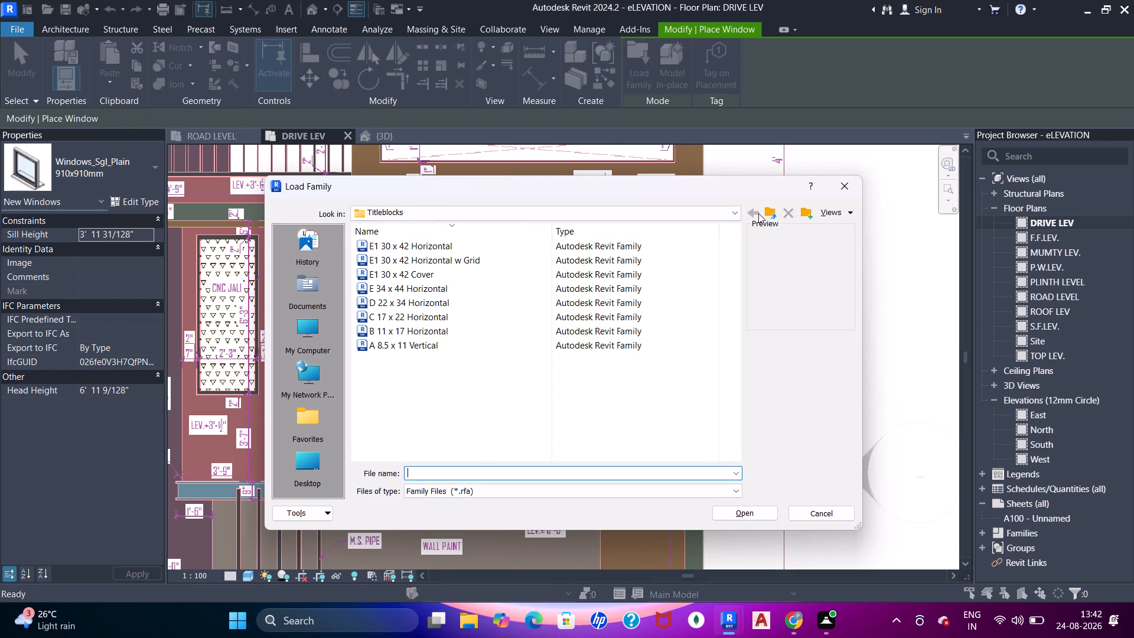
left_click(766, 210)
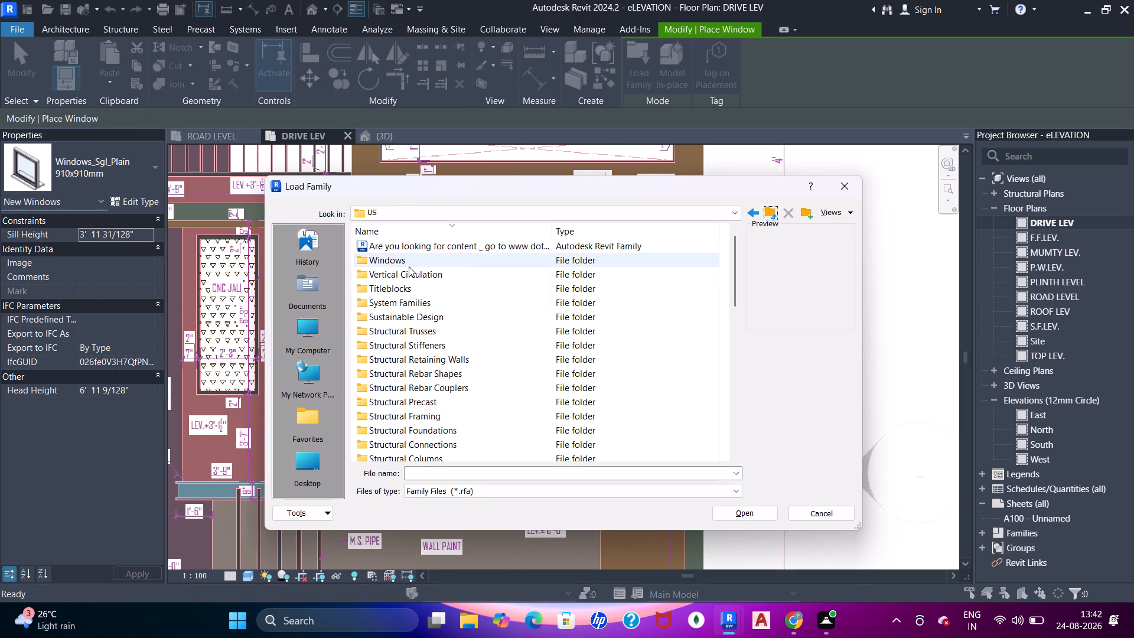
double_click(409, 266)
Examine the previews of the skylight and awning window families for one that suits the balcony windows in the drawing.
scroll(389, 313, "down", 20)
scroll(389, 313, "down", 4)
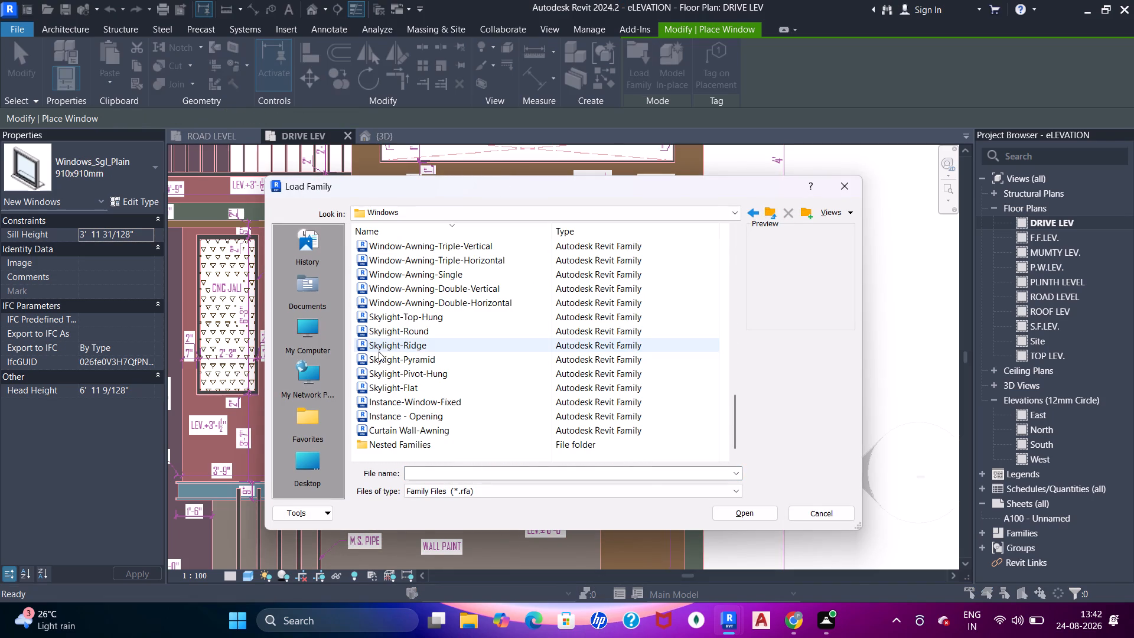
left_click(396, 327)
left_click(415, 314)
left_click(423, 349)
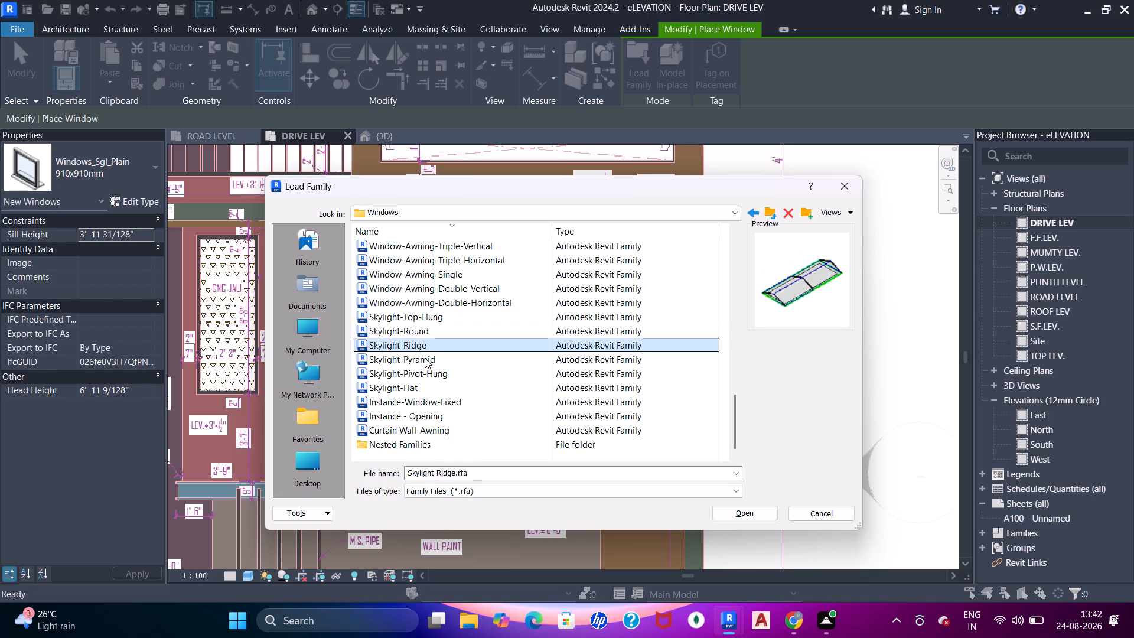
left_click(425, 359)
left_click(429, 383)
left_click(441, 298)
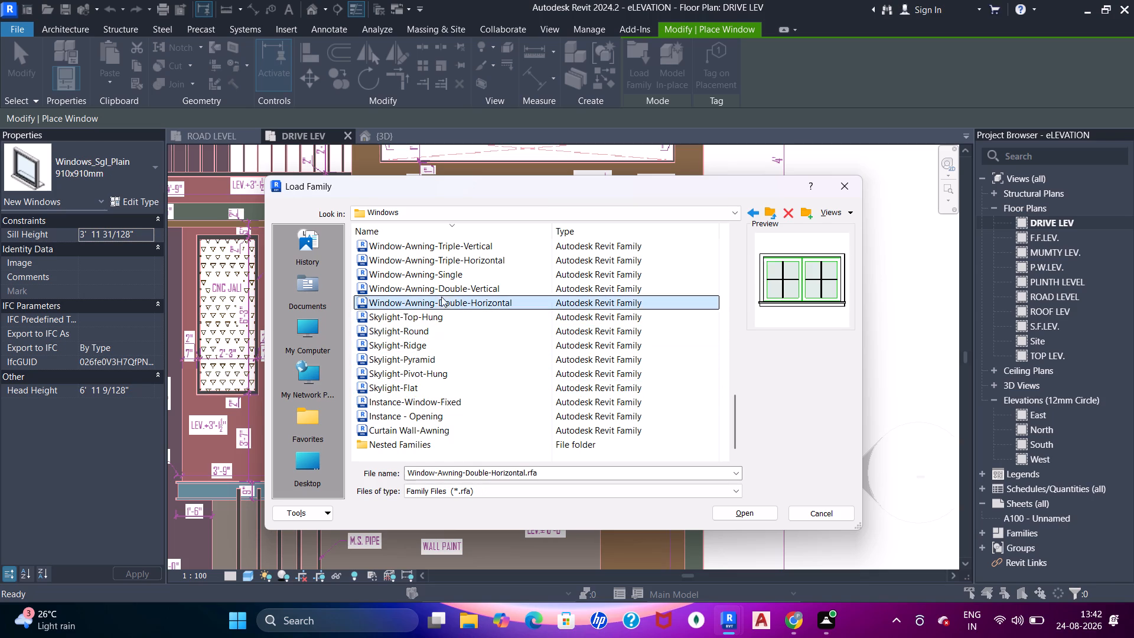
left_click(441, 293)
left_click(448, 276)
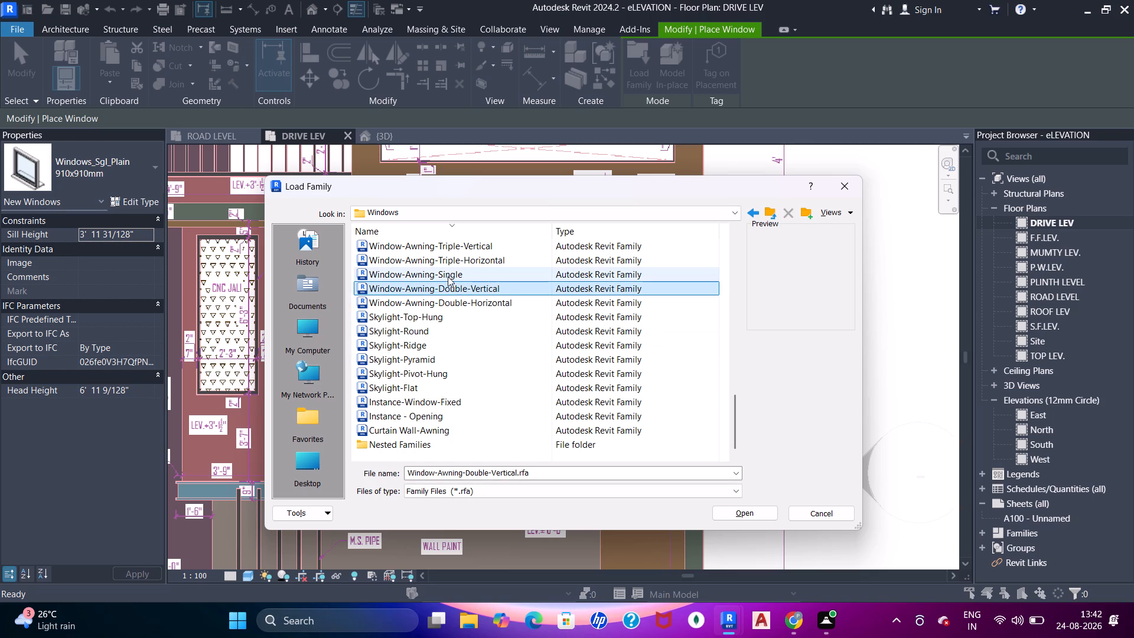
scroll(448, 276, "up", 1)
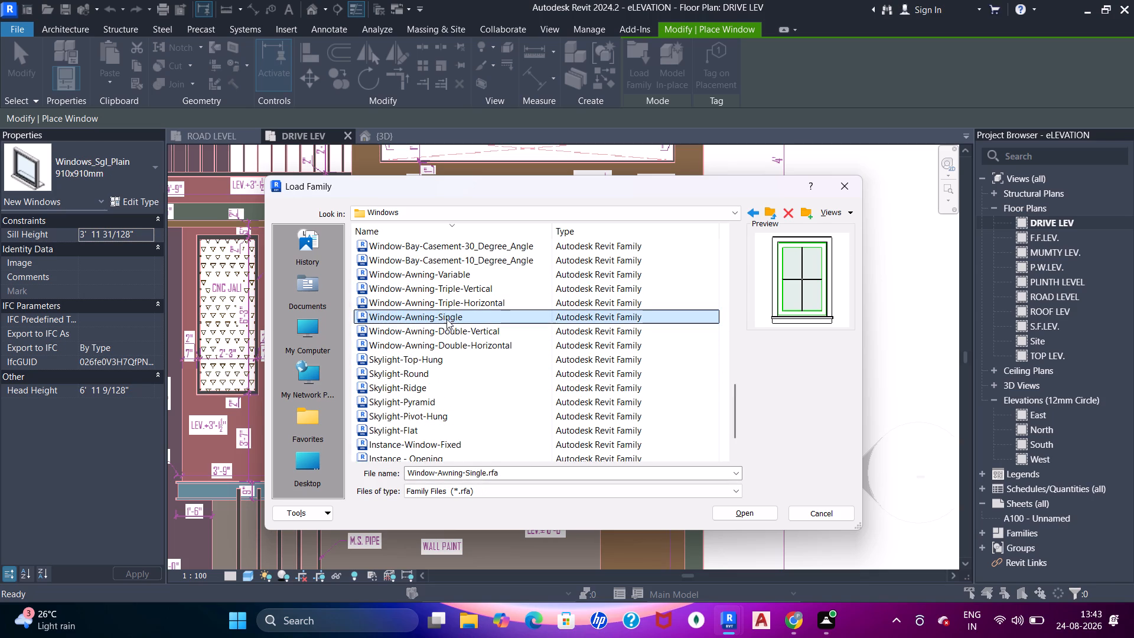
left_click(444, 331)
left_click(445, 307)
left_click(447, 294)
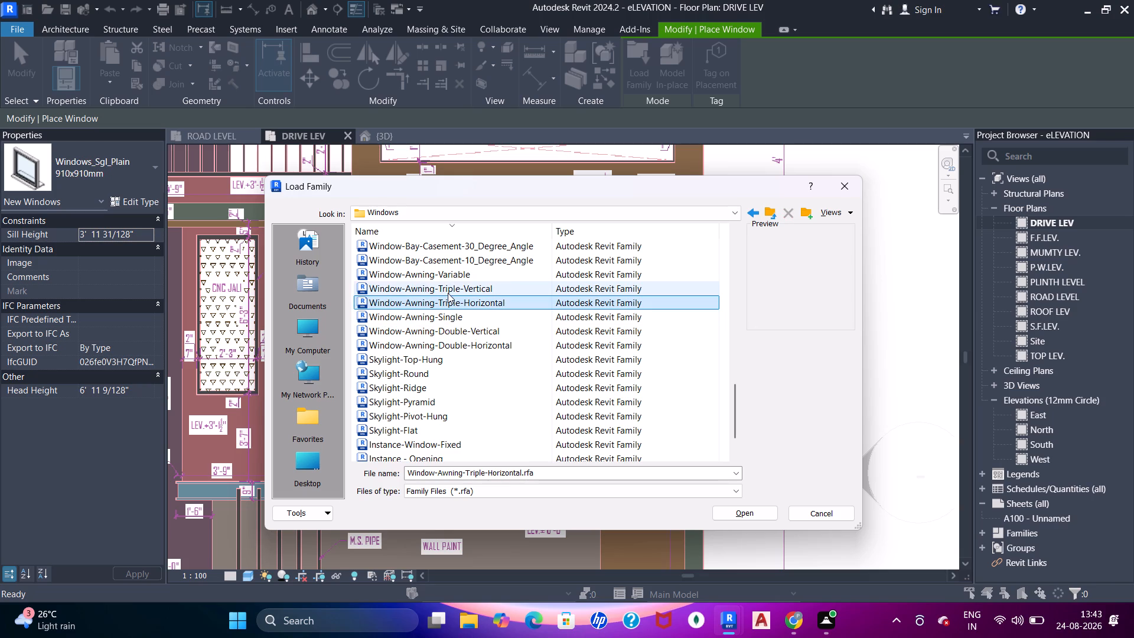
left_click(450, 277)
left_click(454, 265)
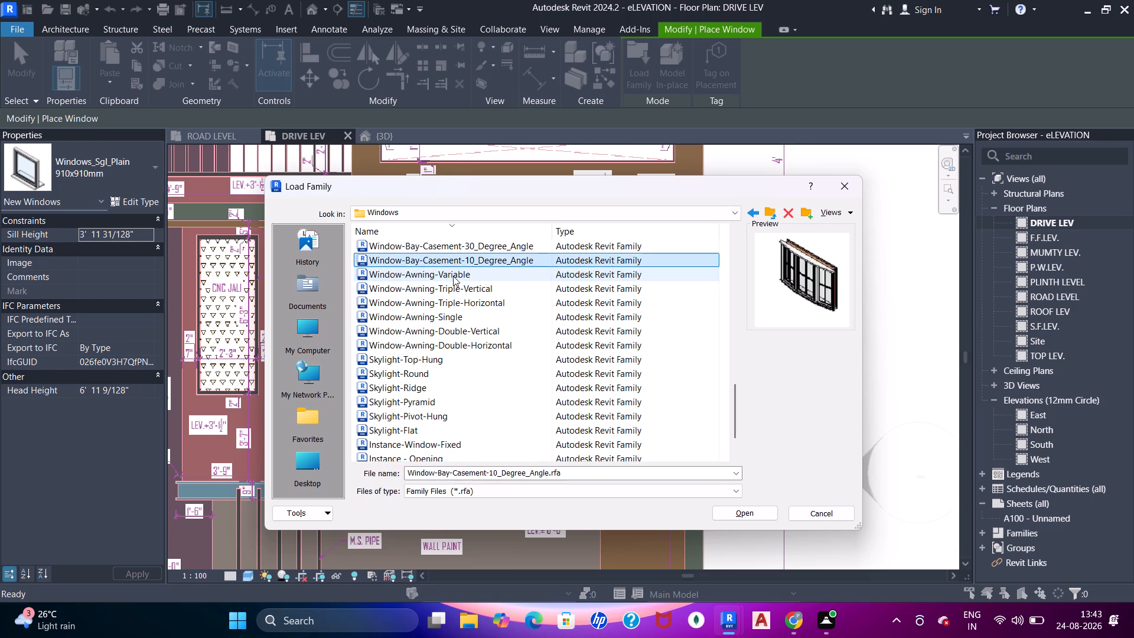
left_click(452, 278)
left_click(448, 287)
scroll(448, 287, "up", 1)
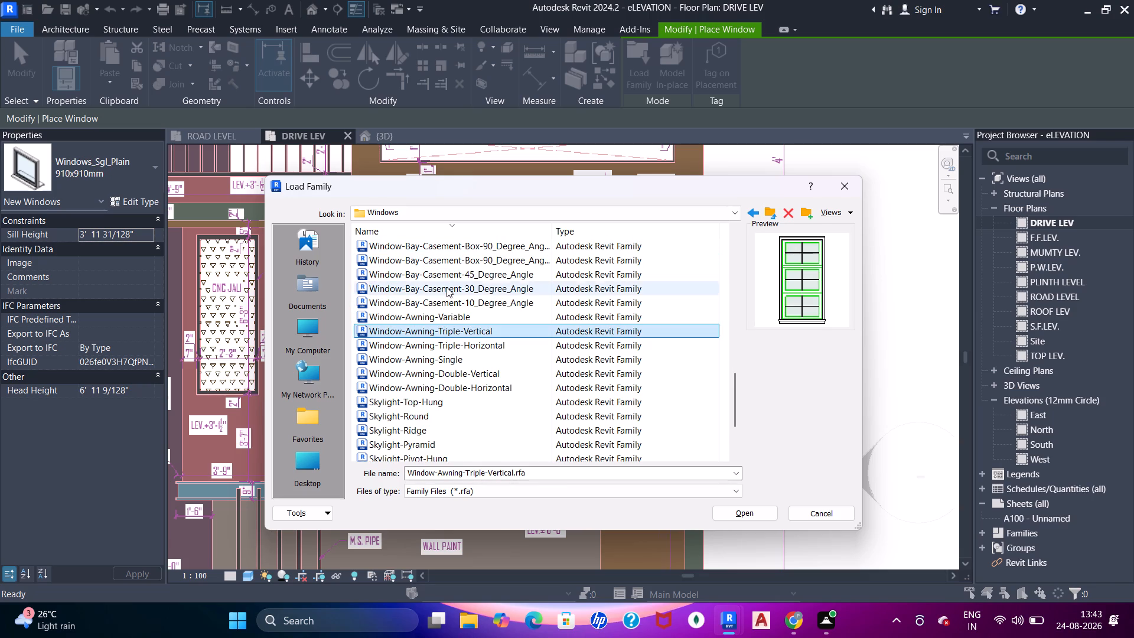
Examine the previews of the bay, bow and casement window families for one that suits the balcony windows.
left_click(447, 287)
left_click(453, 279)
left_click(458, 265)
left_click(461, 254)
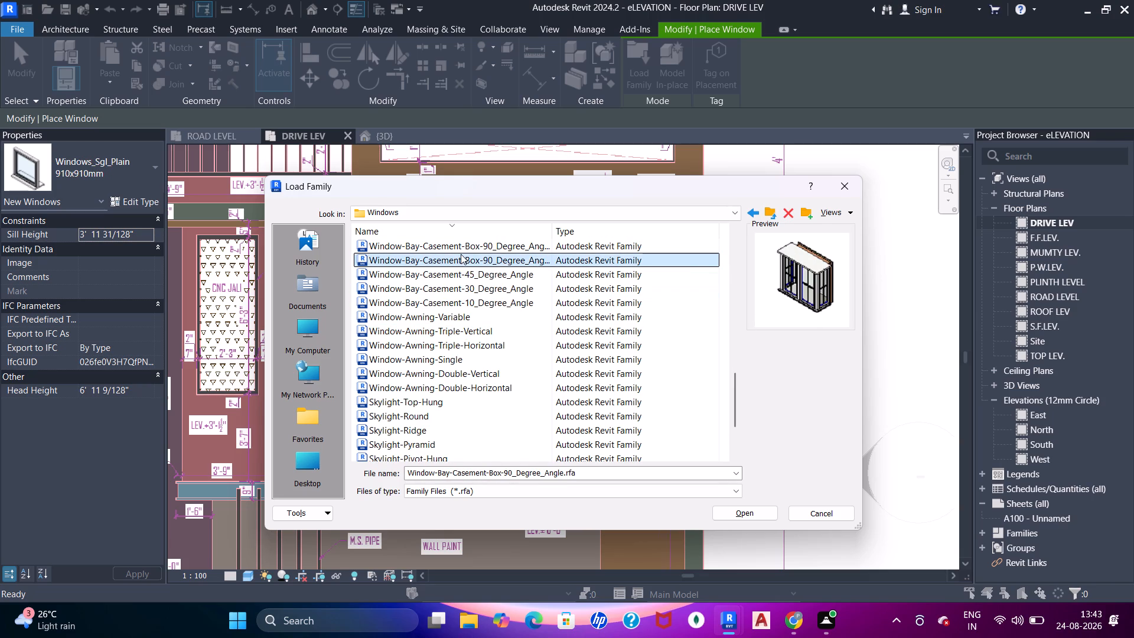
scroll(452, 277, "up", 2)
left_click(462, 332)
left_click(468, 310)
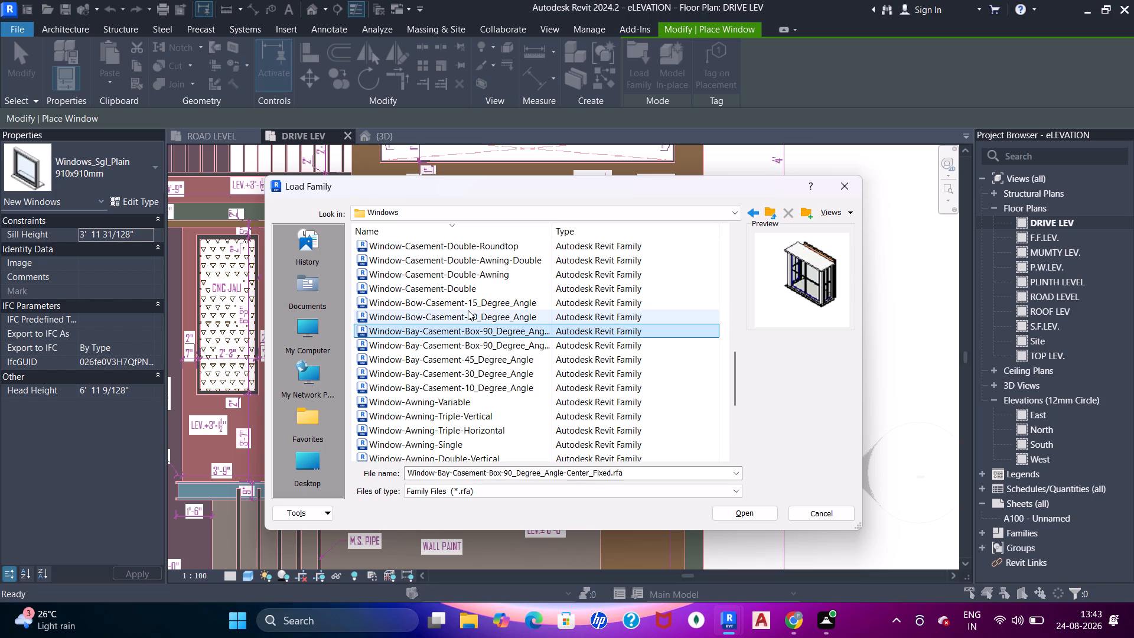
left_click(465, 302)
left_click(465, 288)
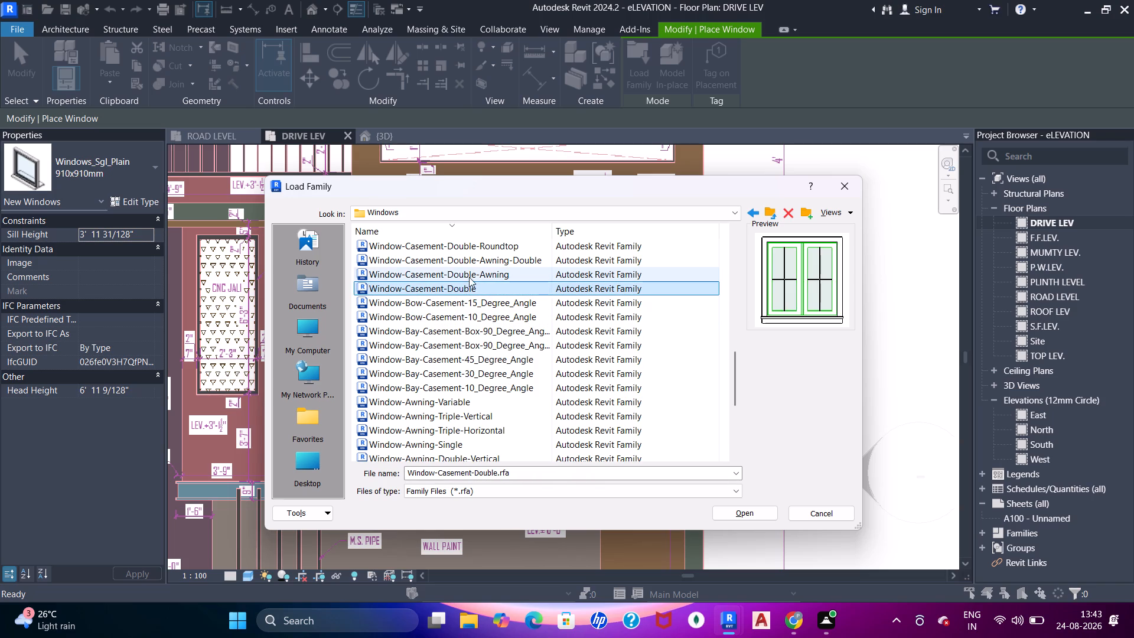
left_click(469, 277)
left_click(473, 265)
left_click(480, 249)
scroll(470, 276, "up", 2)
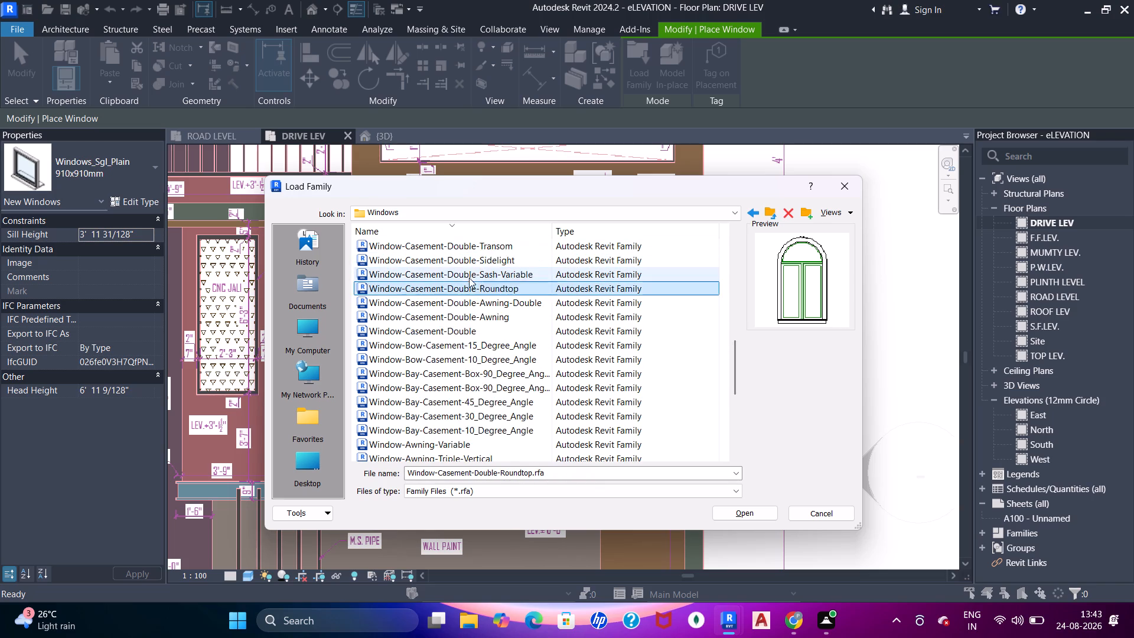
left_click(467, 315)
left_click(470, 305)
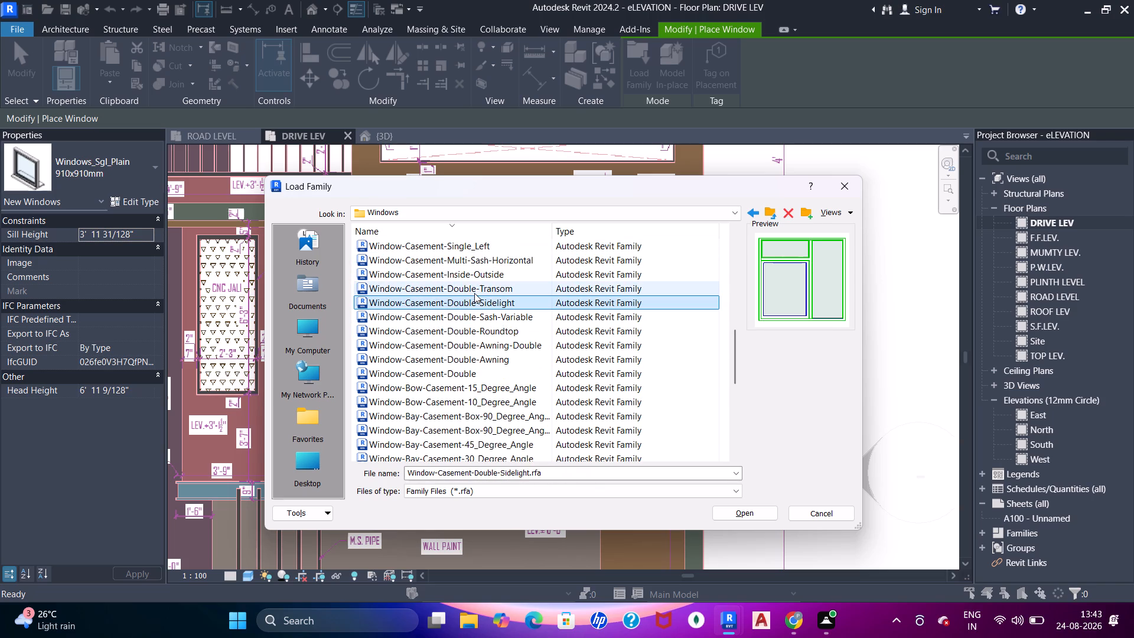
left_click(474, 291)
left_click(475, 280)
left_click(483, 264)
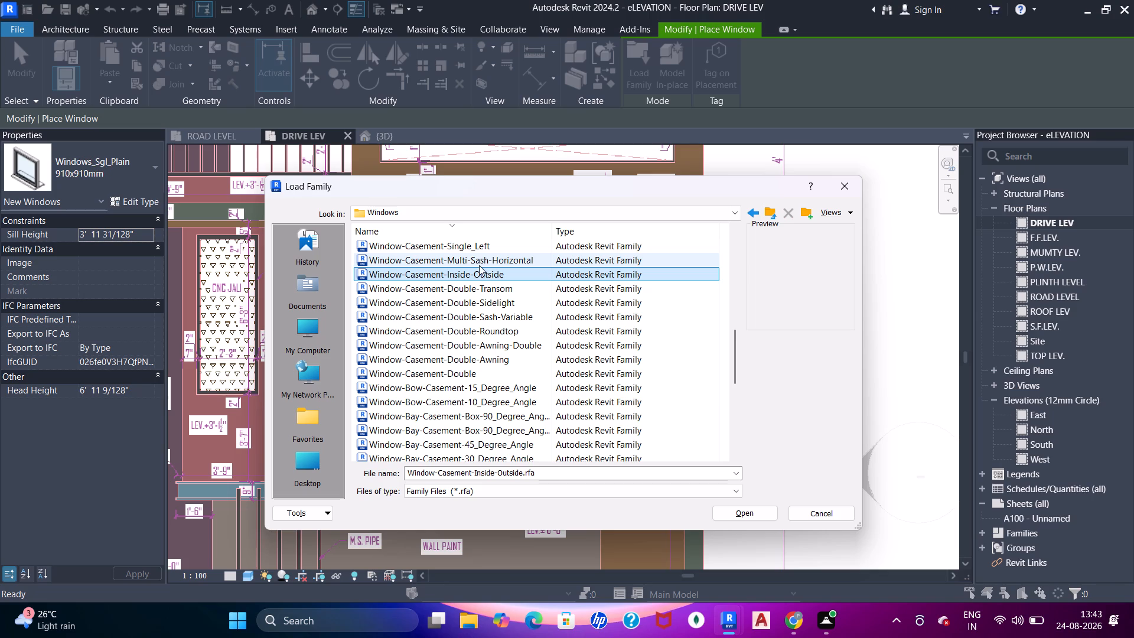
left_click(481, 253)
left_click(481, 250)
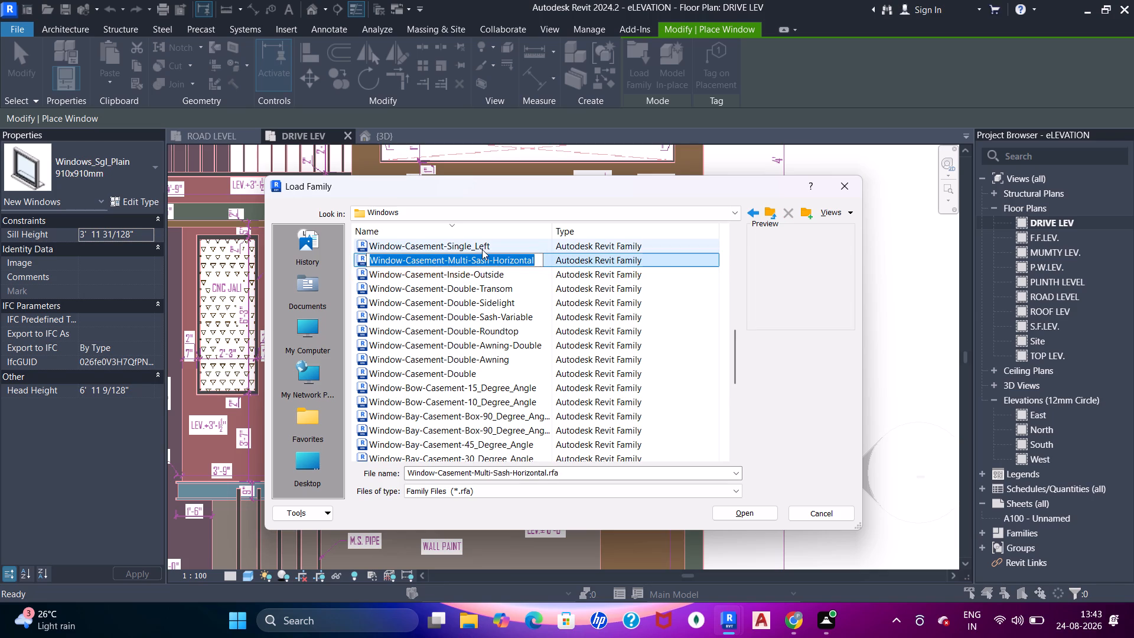
scroll(469, 273, "up", 2)
left_click(466, 318)
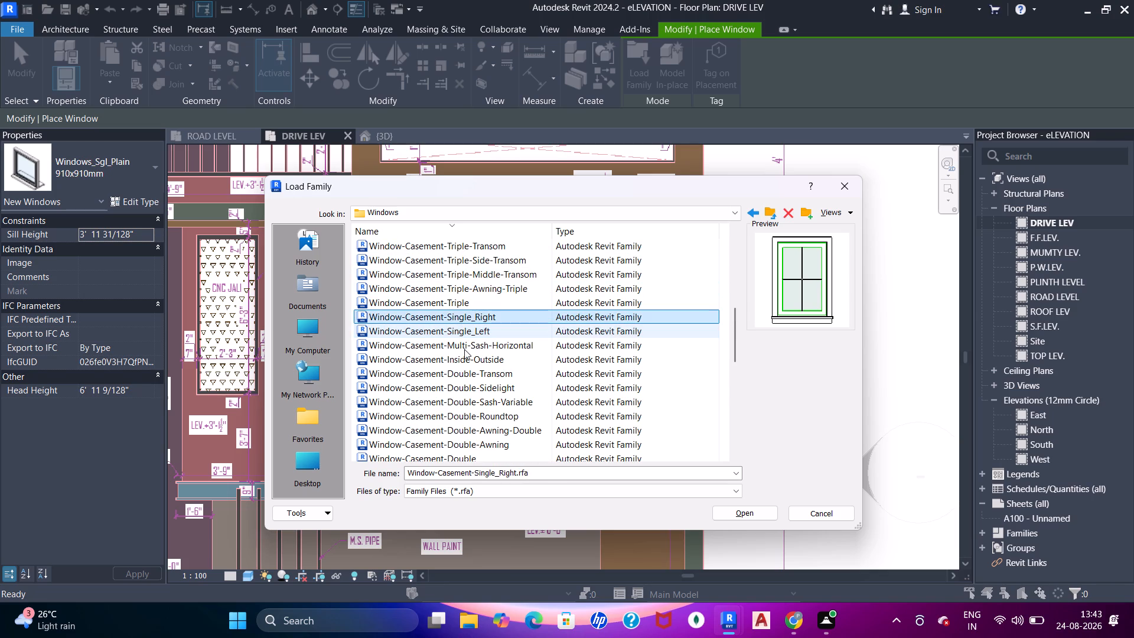
left_click(464, 349)
left_click(470, 314)
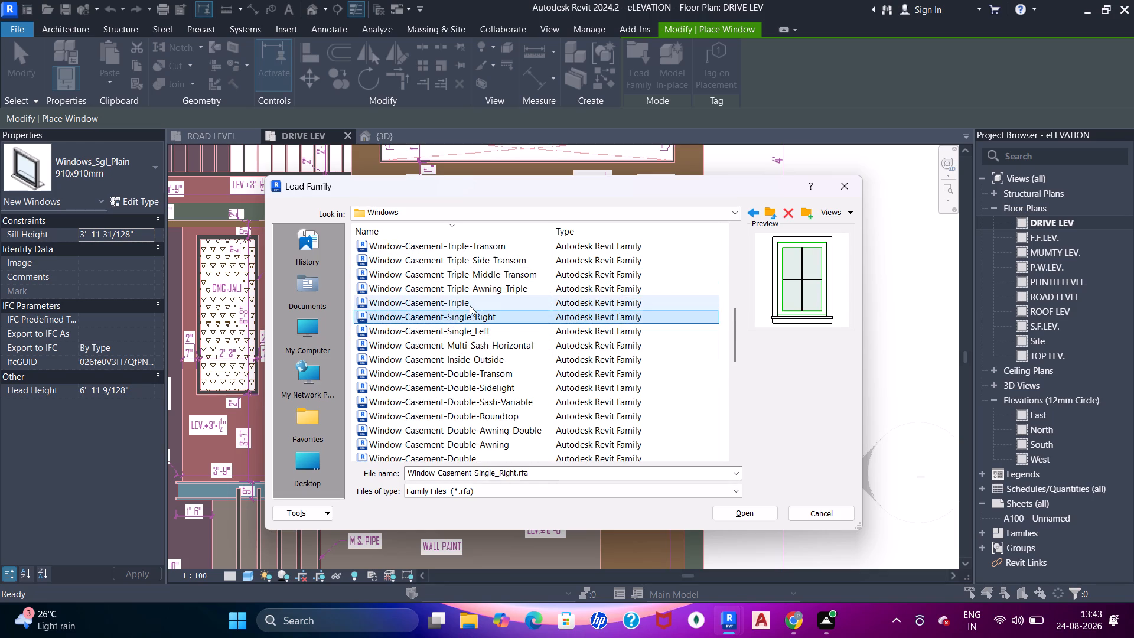
left_click(470, 305)
left_click(472, 294)
Load the Window-Casement-Single_Right family with its 36" x 48" type.
double_click(472, 315)
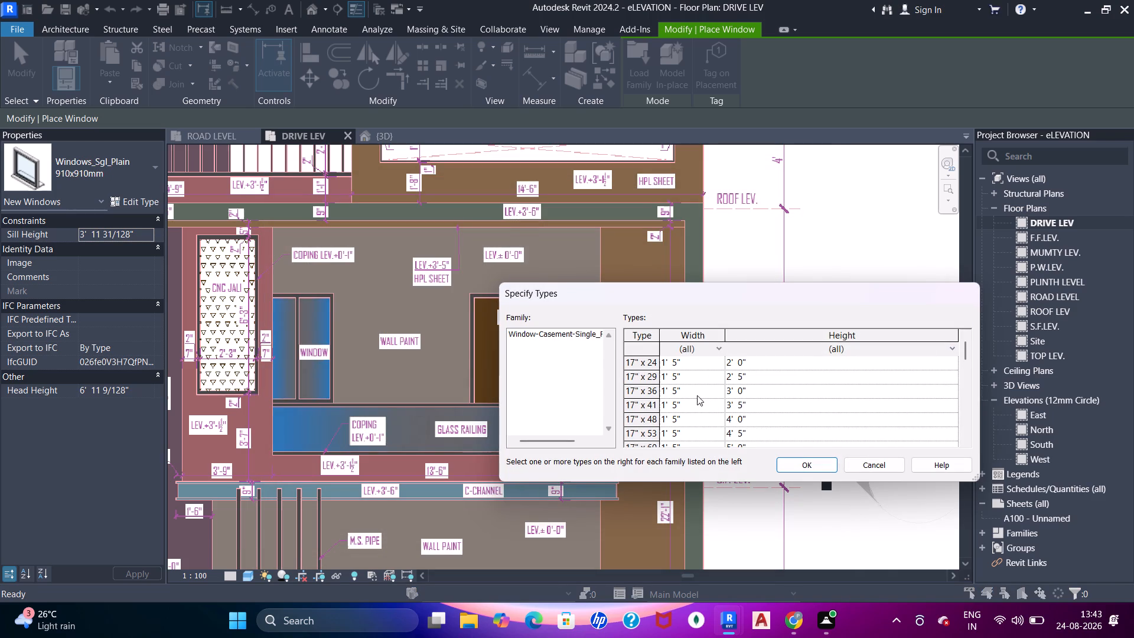
scroll(697, 395, "down", 3)
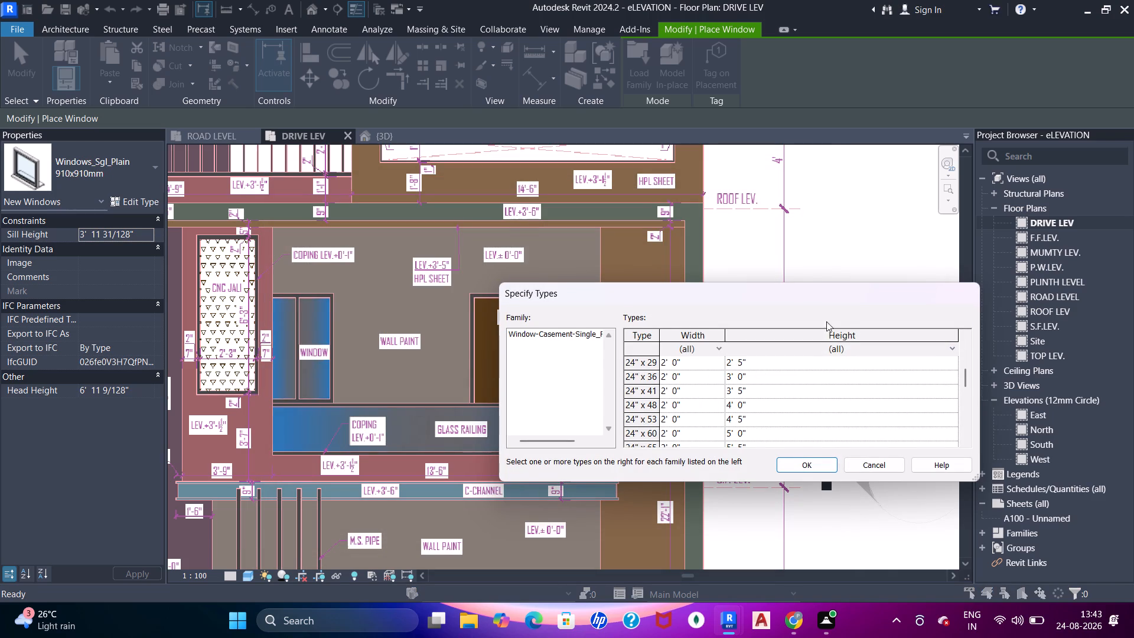
left_click_drag(807, 294, 777, 432)
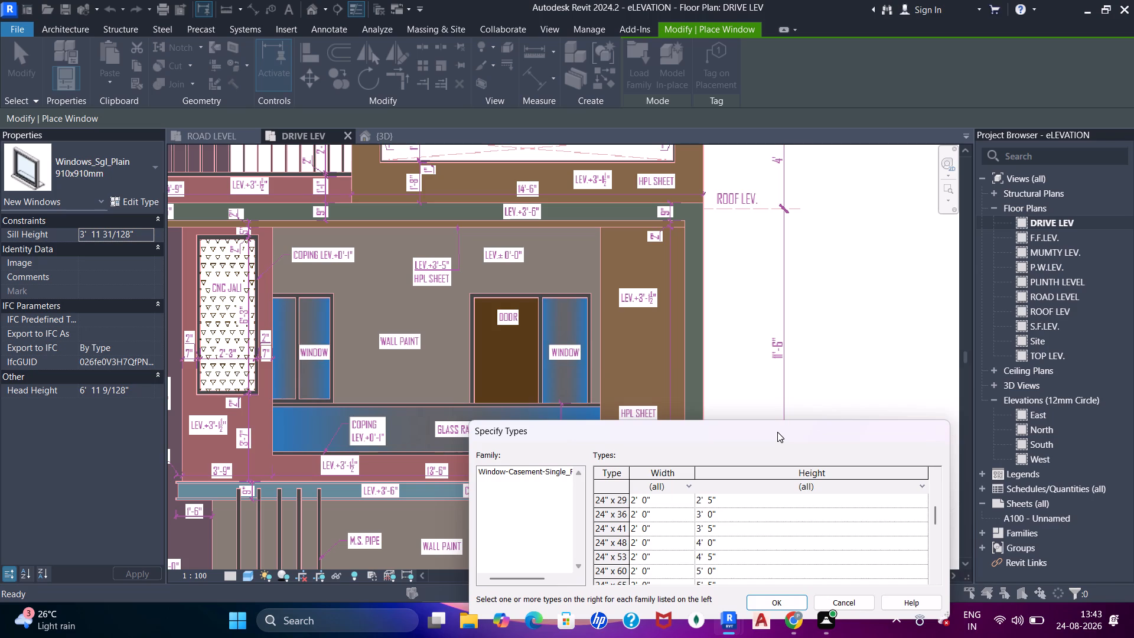
left_click_drag(777, 432, 794, 305)
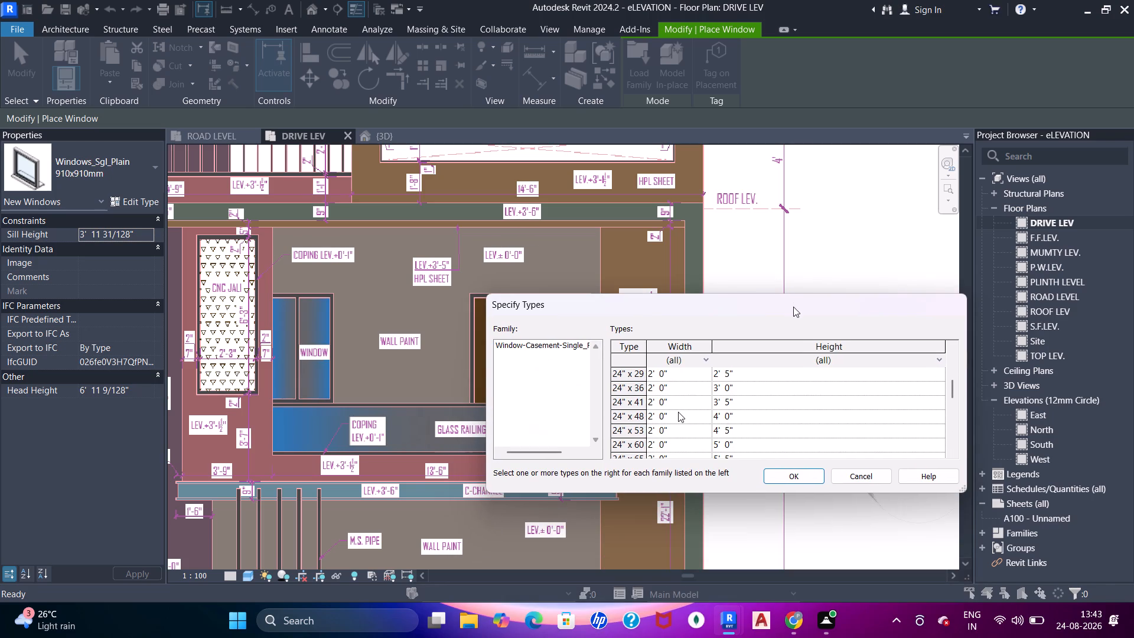
scroll(678, 412, "down", 4)
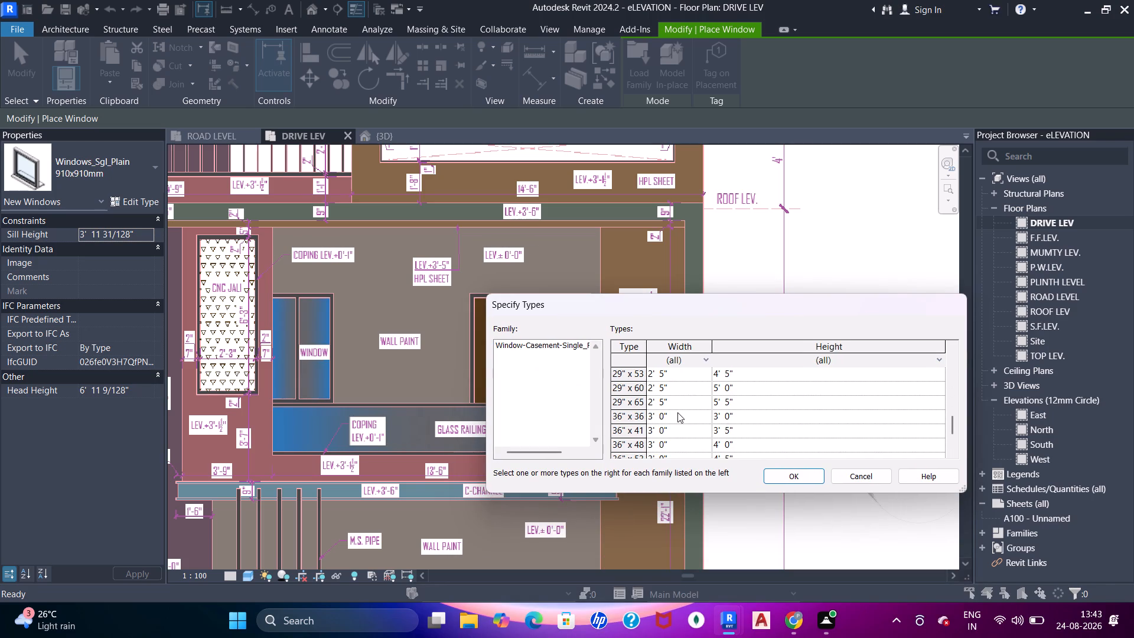
left_click(669, 444)
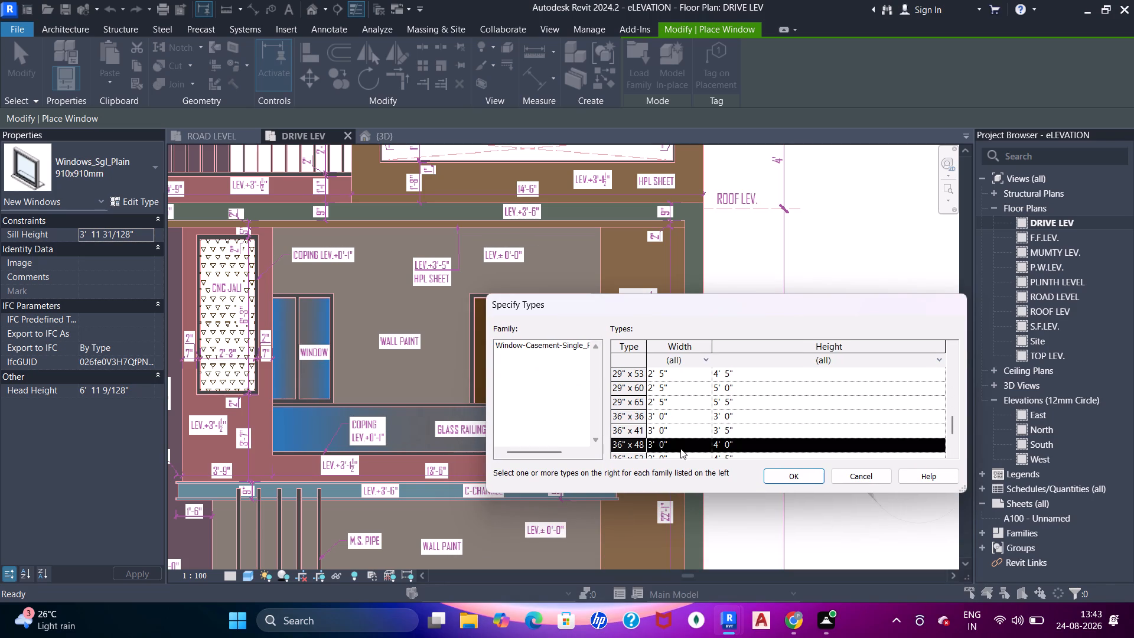
left_click(800, 472)
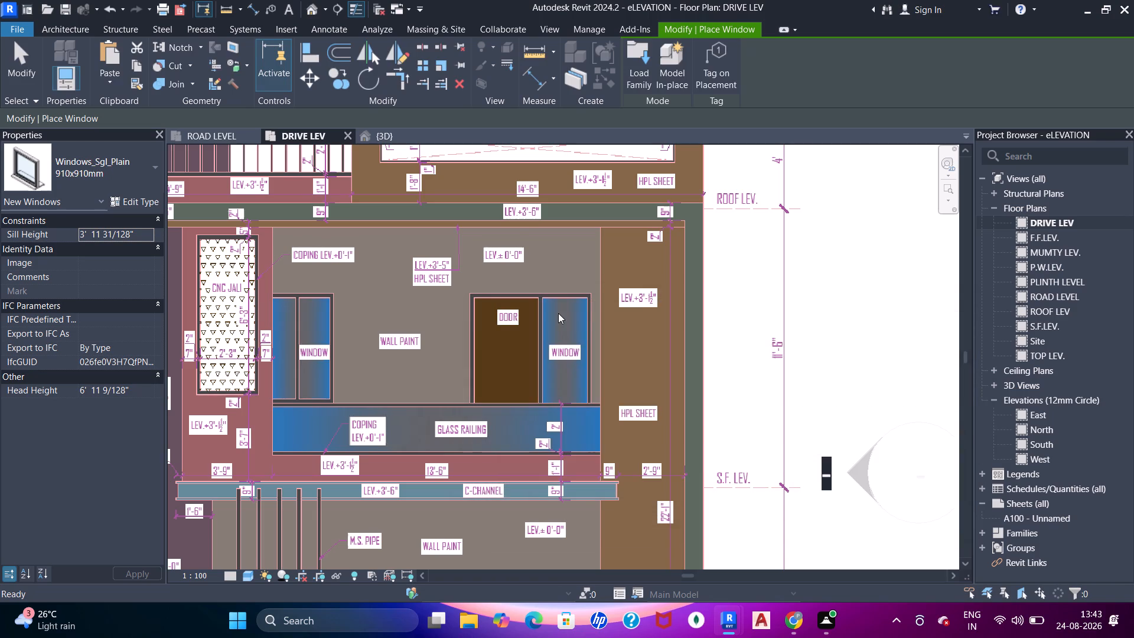
Place a 36" x 48" casement window in the 3D view beside the upper balcony door, about 3" from it on the HPL sheet side.
left_click(393, 132)
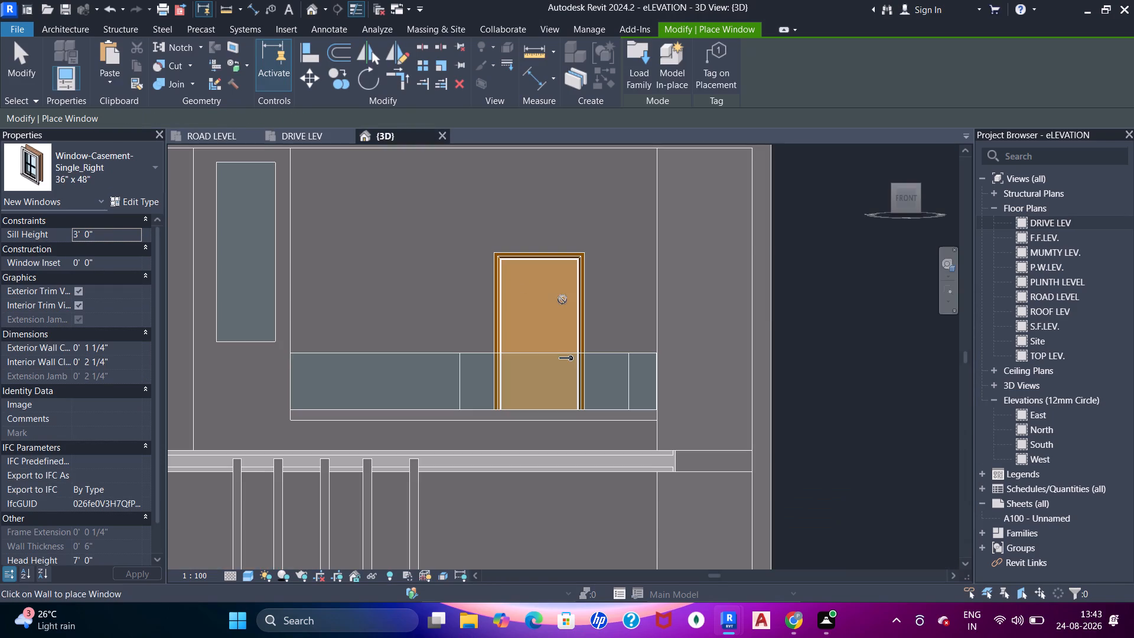
left_click(619, 298)
key("Escape")
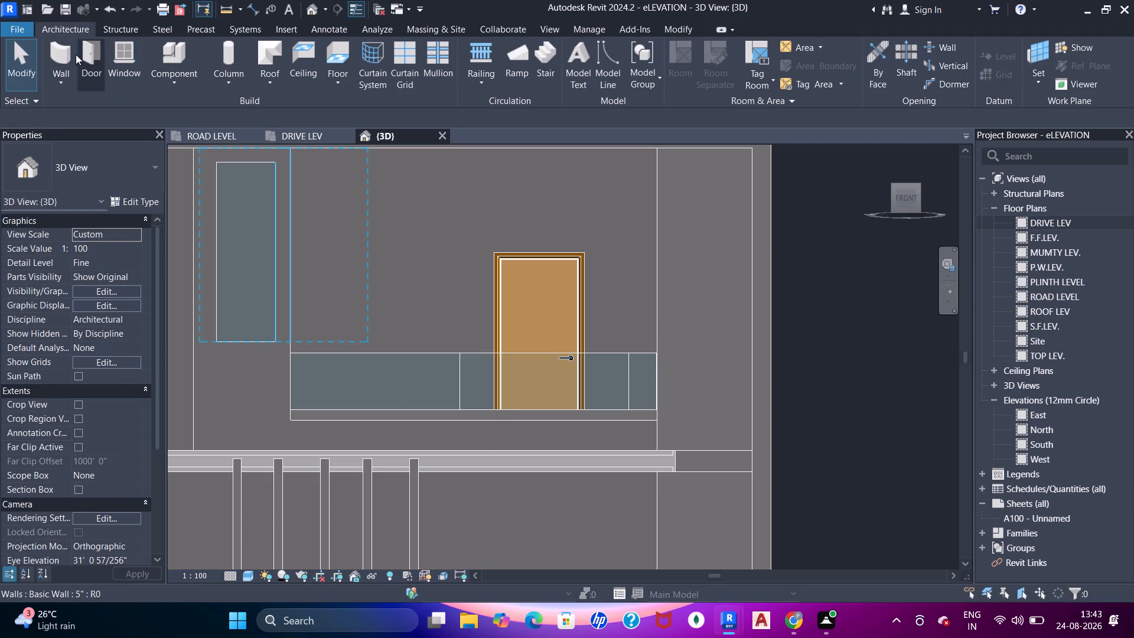
left_click(116, 56)
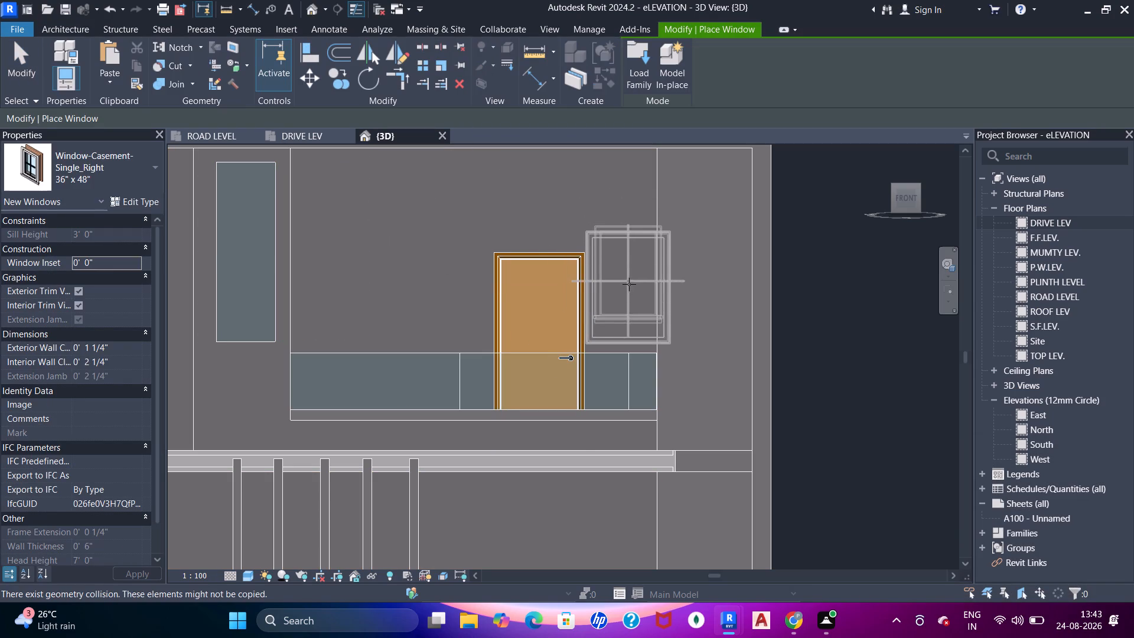
left_click(630, 285)
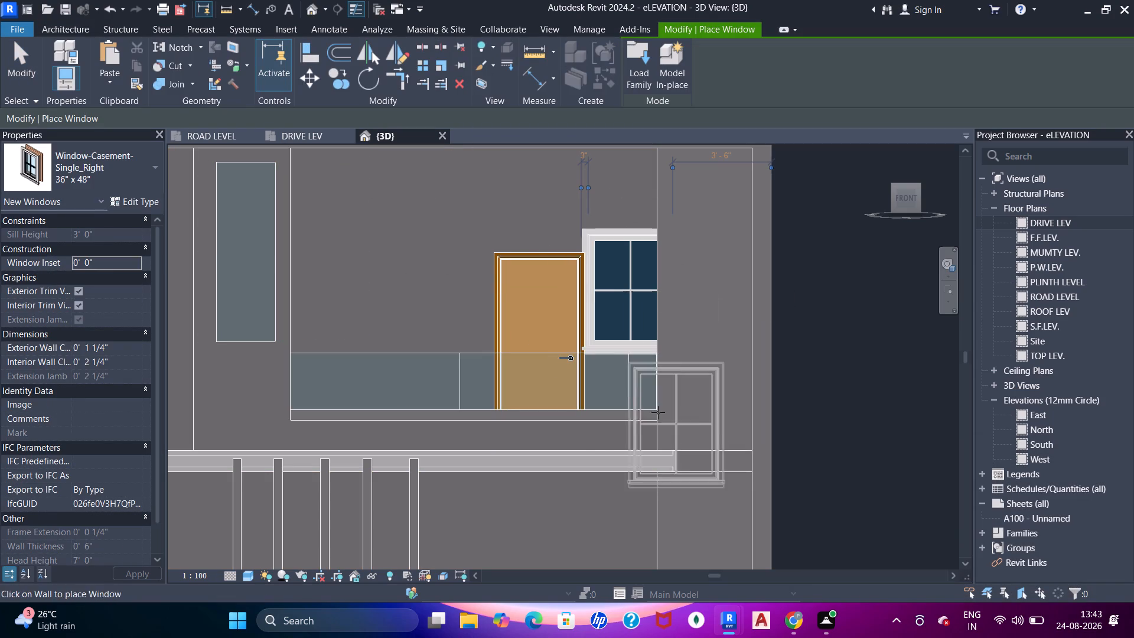
key("Escape")
key("Escape")
key("Escape")
Nudge the upper balcony door slightly away from the new casement window.
scroll(542, 347, "down", 5)
middle_click_drag(540, 347, 586, 389, "shift")
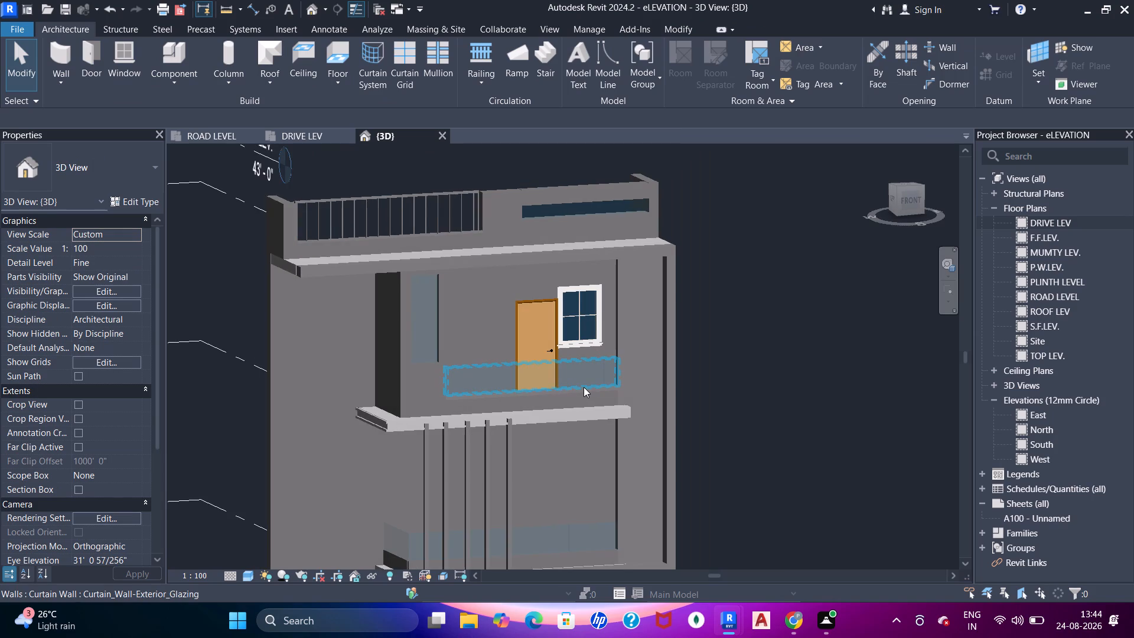
left_click(545, 347)
key("Left")
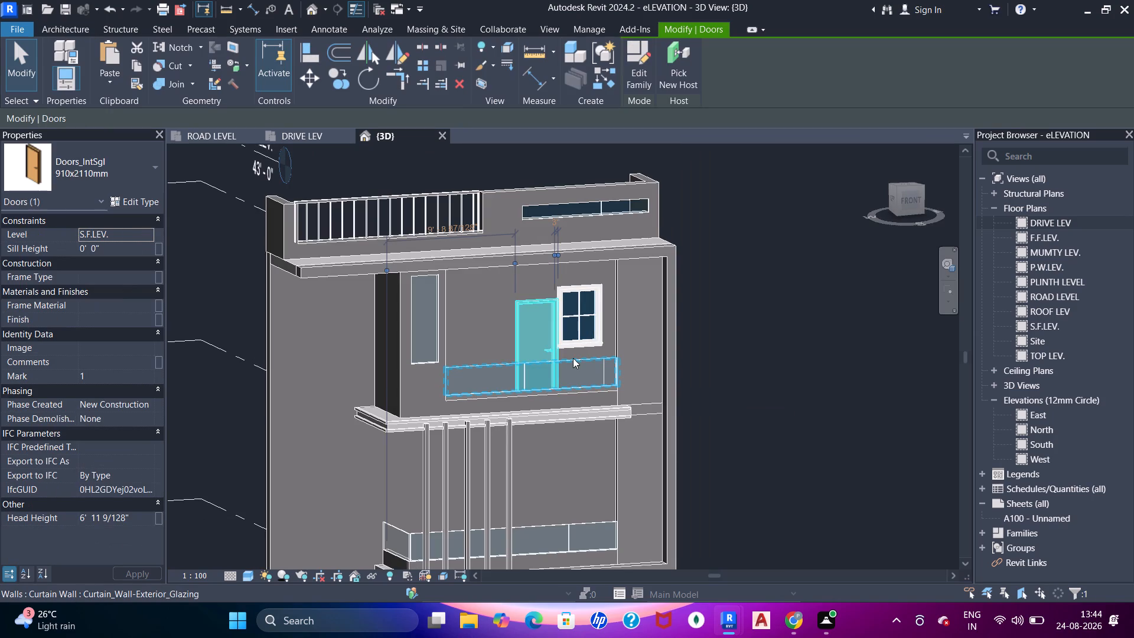
key("Left")
key("Left")
Return to the front view and nudge the casement window toward the door, about 3'-10" from the outer wall edge.
middle_click_drag(530, 393, 477, 315, "shift")
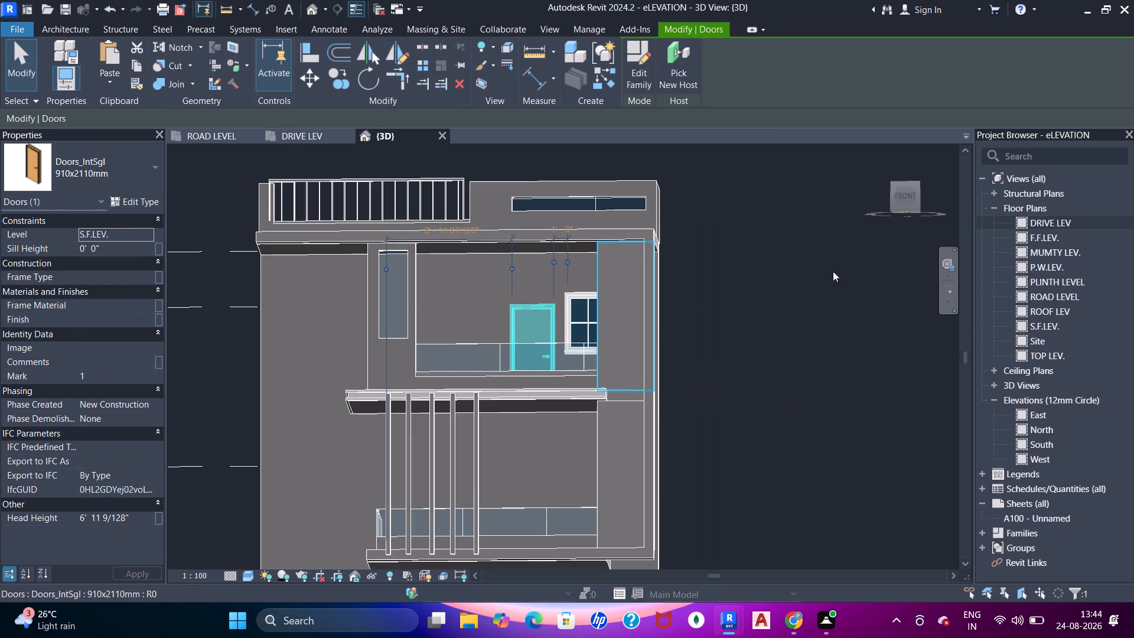
left_click(904, 192)
scroll(706, 306, "down", 4)
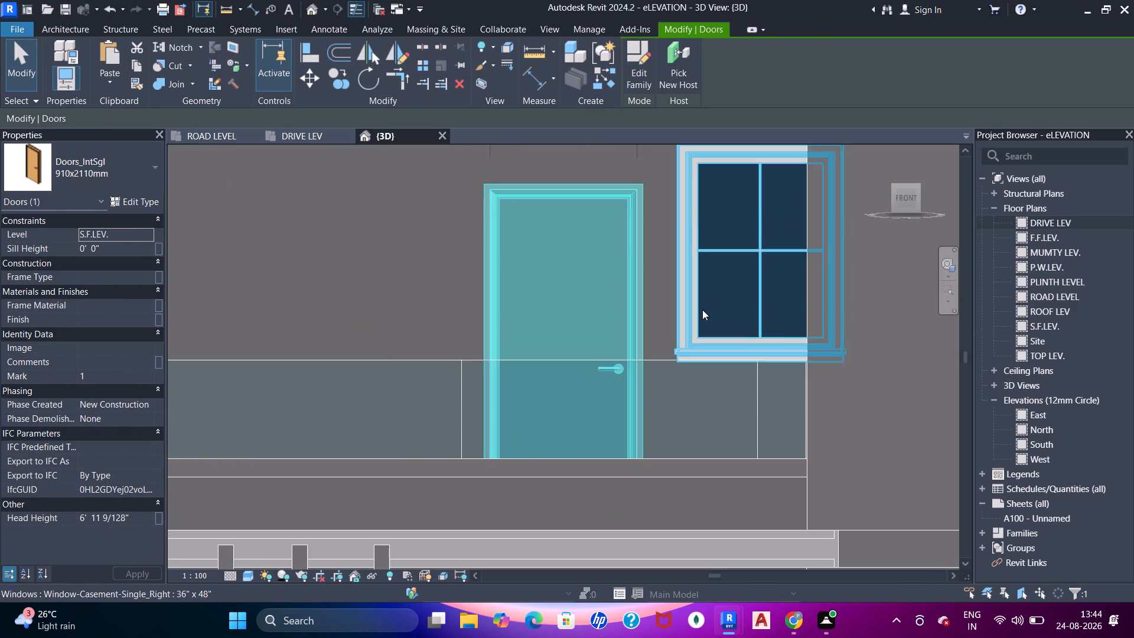
middle_click_drag(691, 307, 634, 325)
left_click(633, 325)
key("Left")
key("Left")
key("Left")
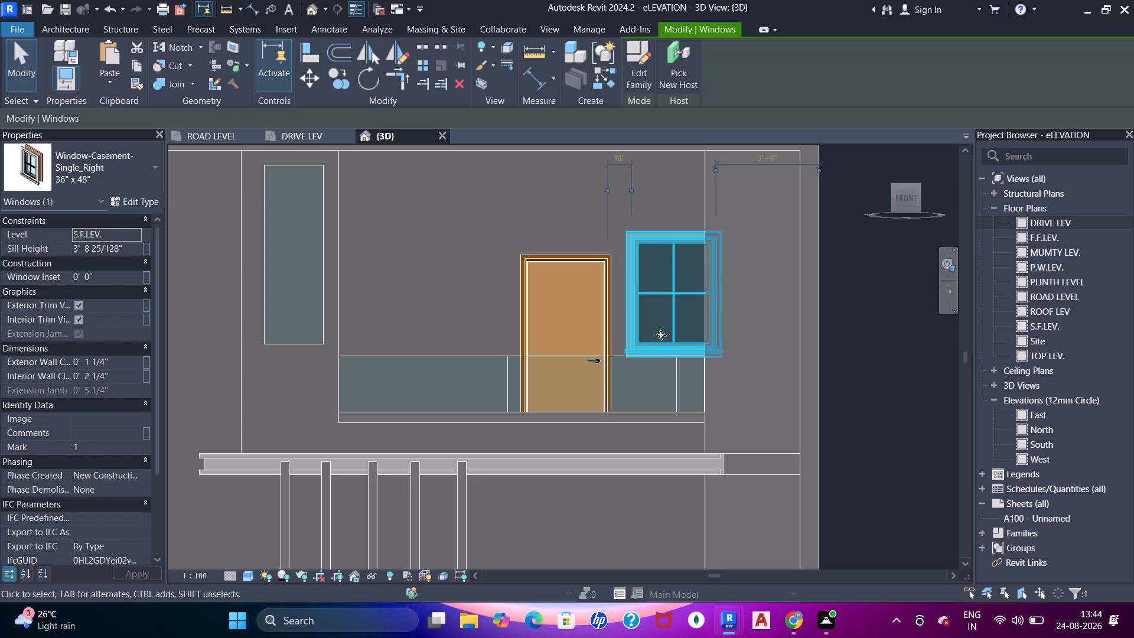
key("Left")
Nudge the upper balcony door back toward the casement window, leaving a gap of about 6".
left_click(611, 321)
left_click(603, 321)
key("Right")
left_click(603, 321)
key("Right")
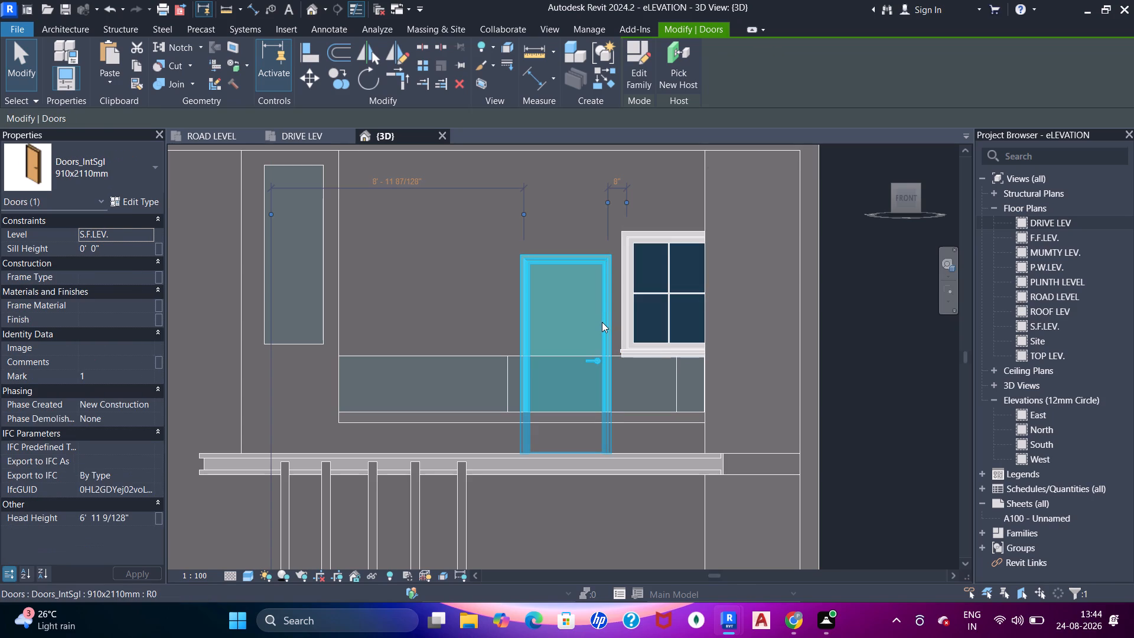
key("Right")
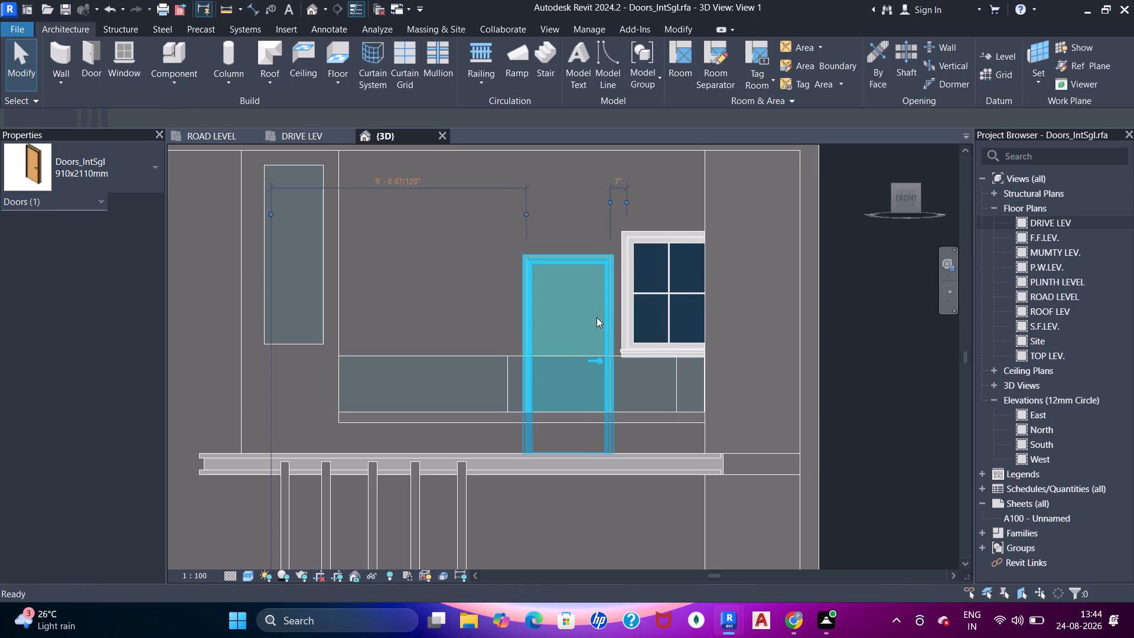
left_click(372, 142)
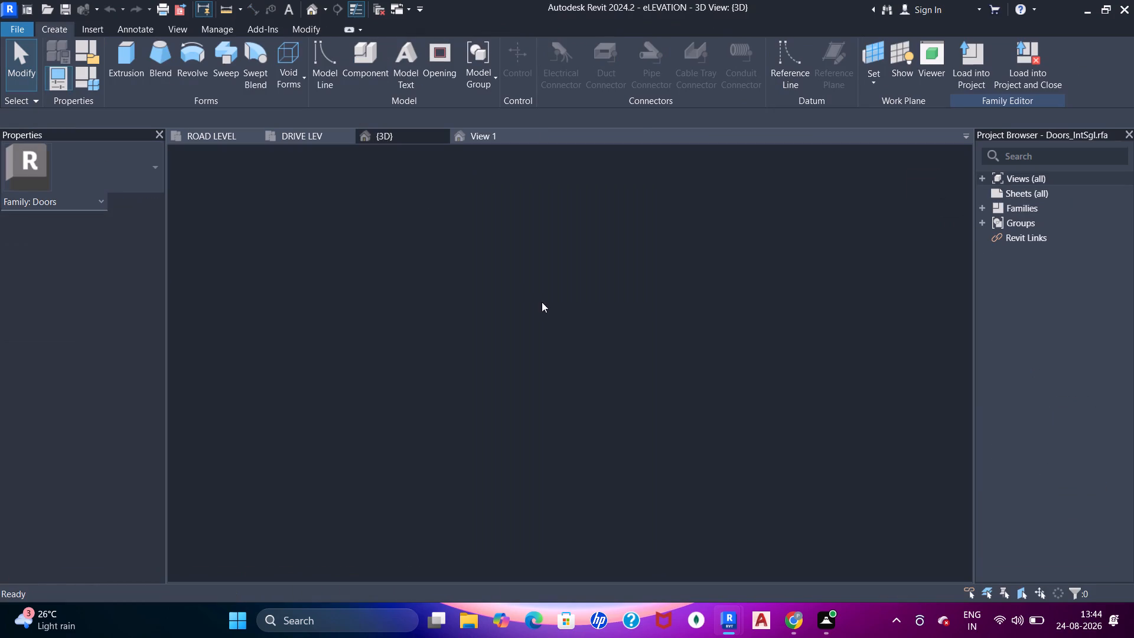
left_click(595, 317)
key("Right")
key("Right")
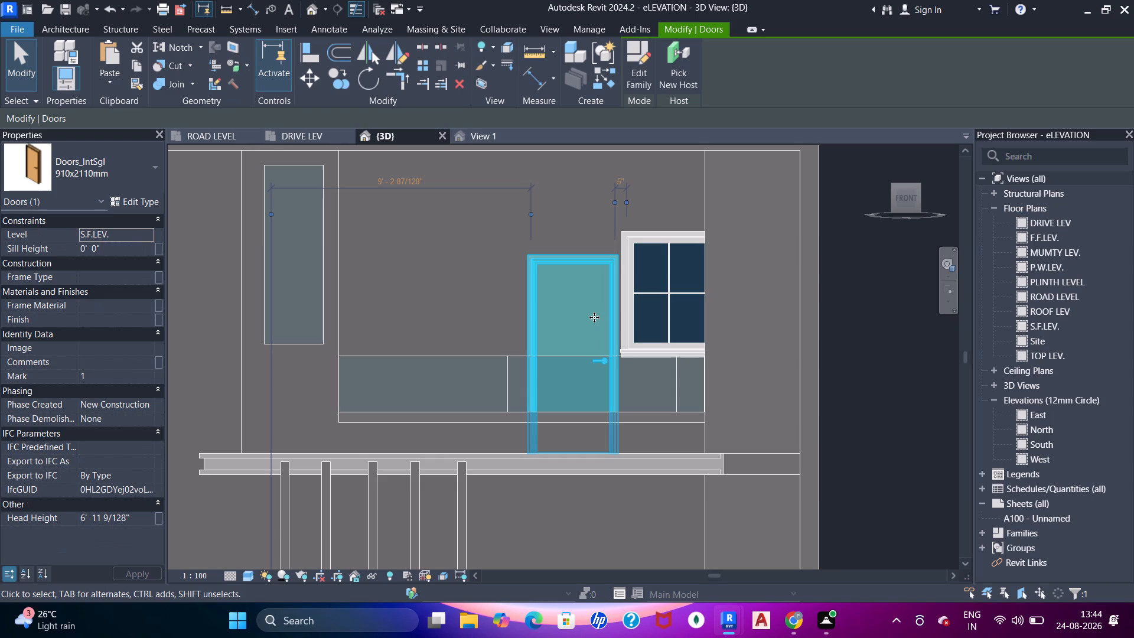
Close the door family's view and compare the balcony door and window layout in 3D with the DRIVE LEV drawing.
left_click(311, 134)
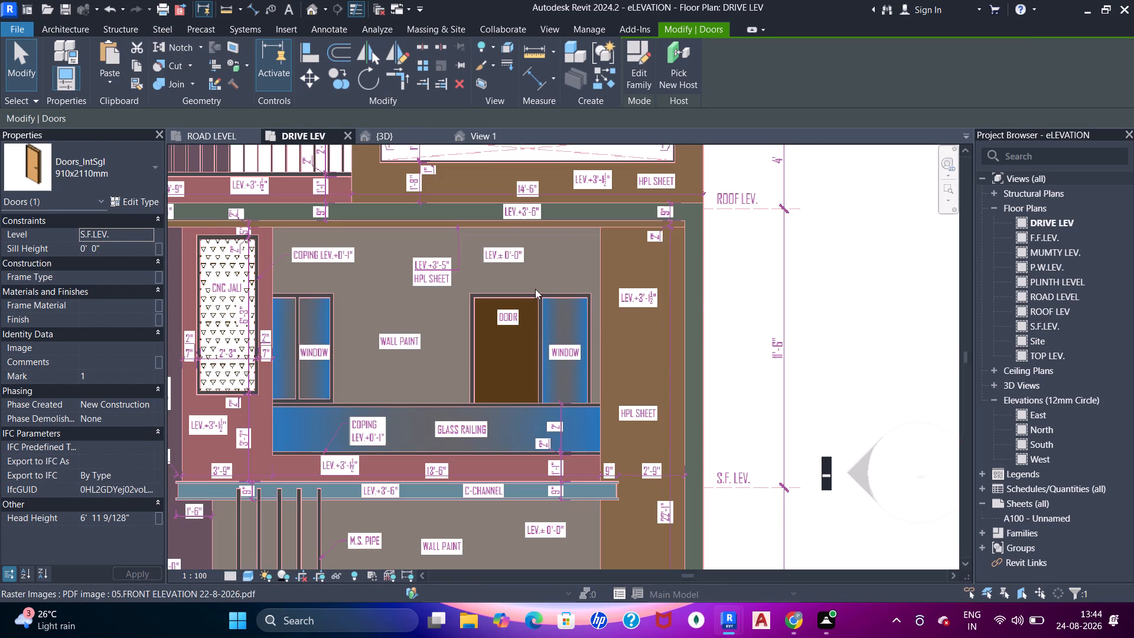
left_click(486, 142)
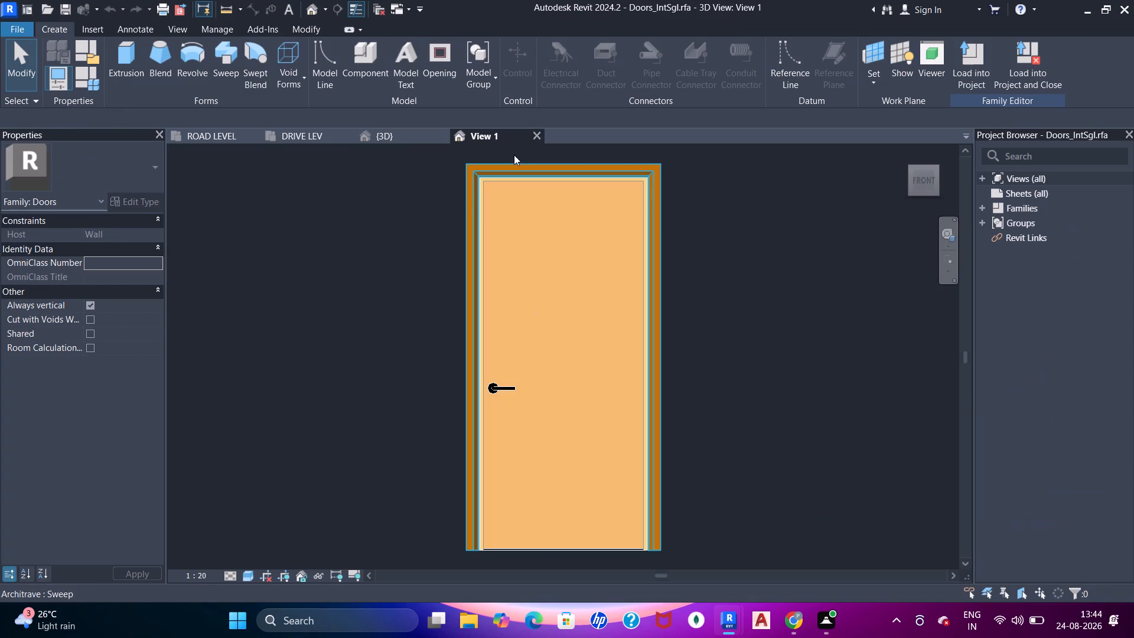
left_click(539, 133)
left_click(602, 327)
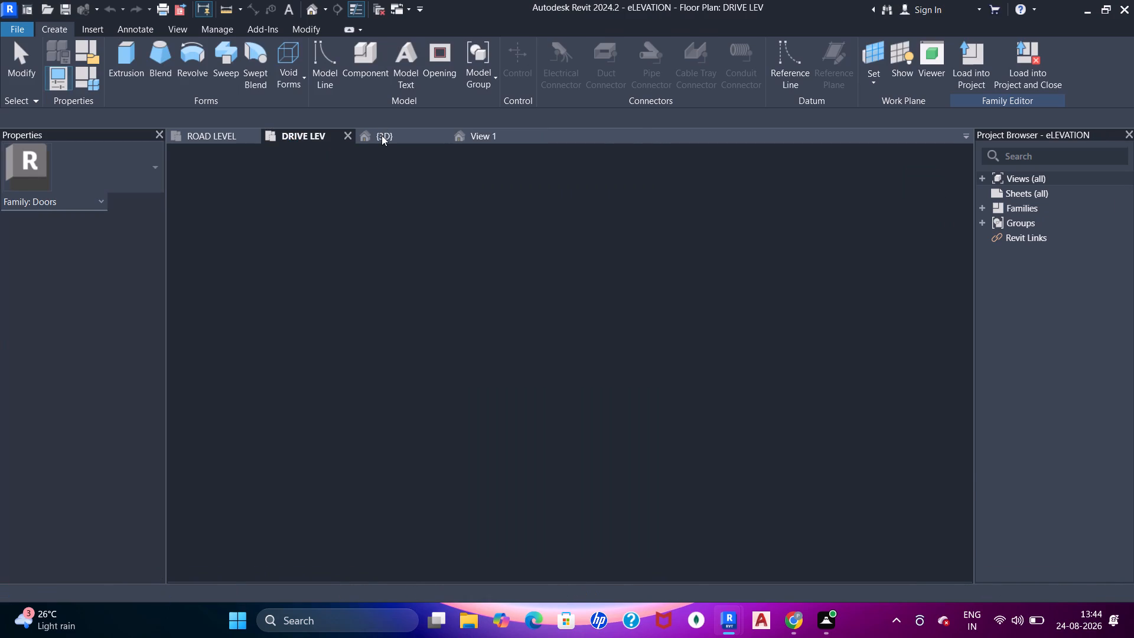
left_click(382, 135)
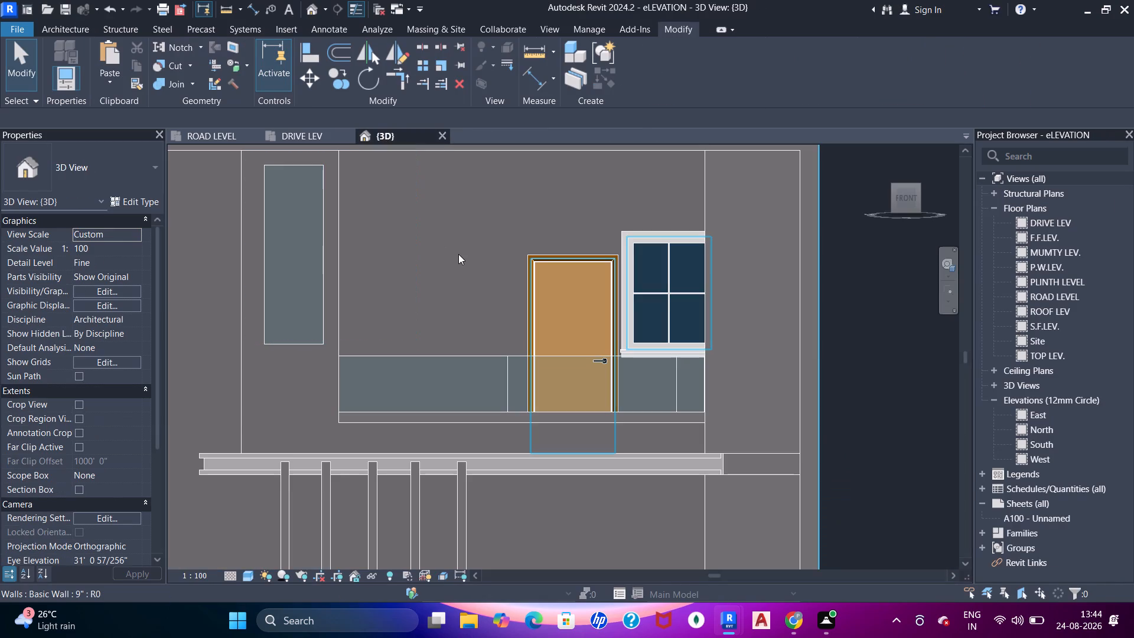
left_click(305, 138)
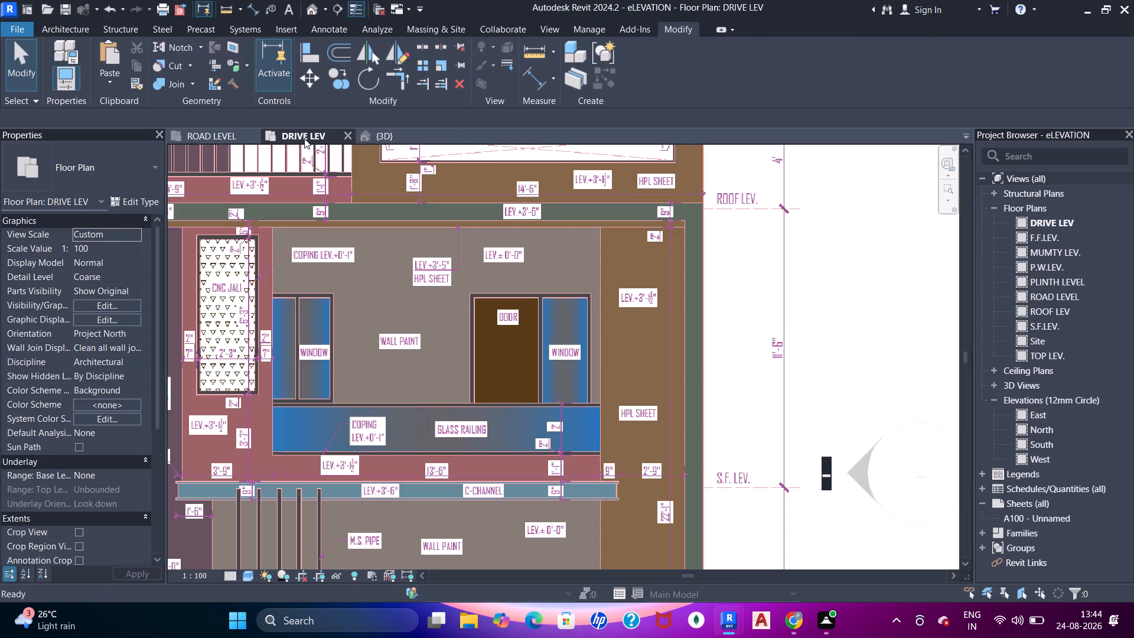
left_click(373, 135)
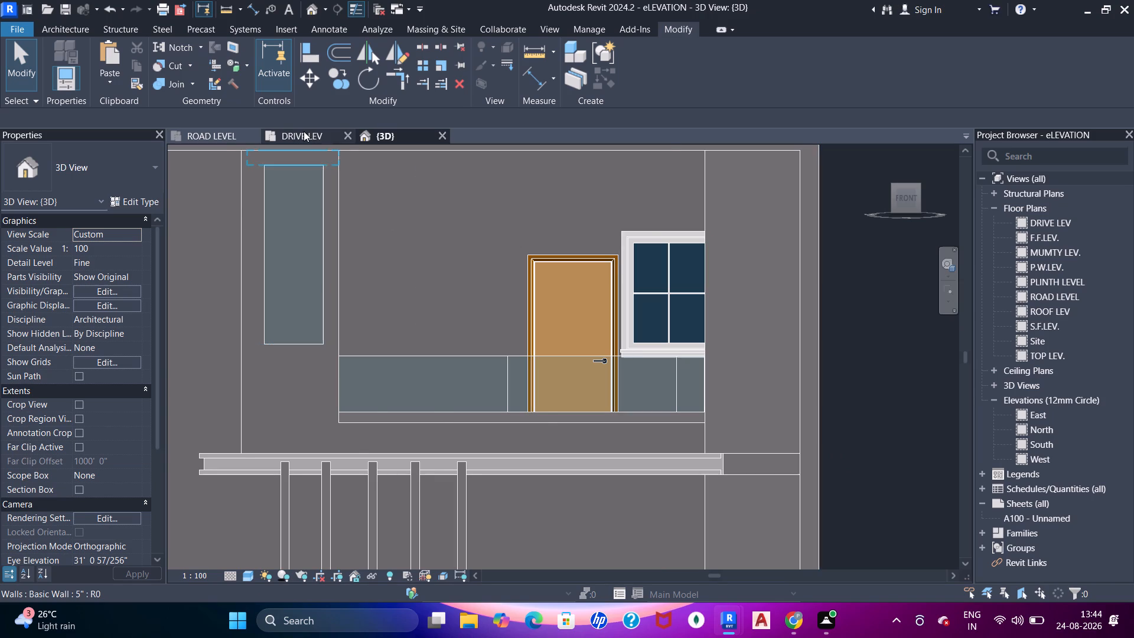
left_click(304, 131)
left_click(399, 138)
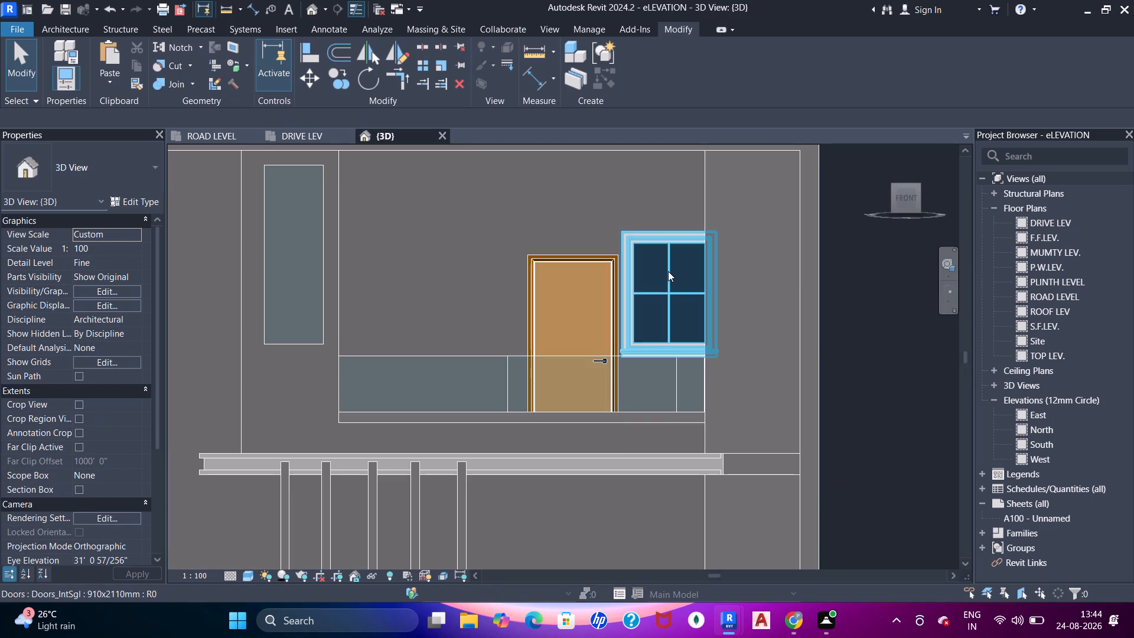
Lower the casement window to a sill height of about 2'-10", level with the door head, and nudge it about 1" closer to the door.
left_click(668, 271)
key("Down")
key("Down")
key("Down")
key("Down")
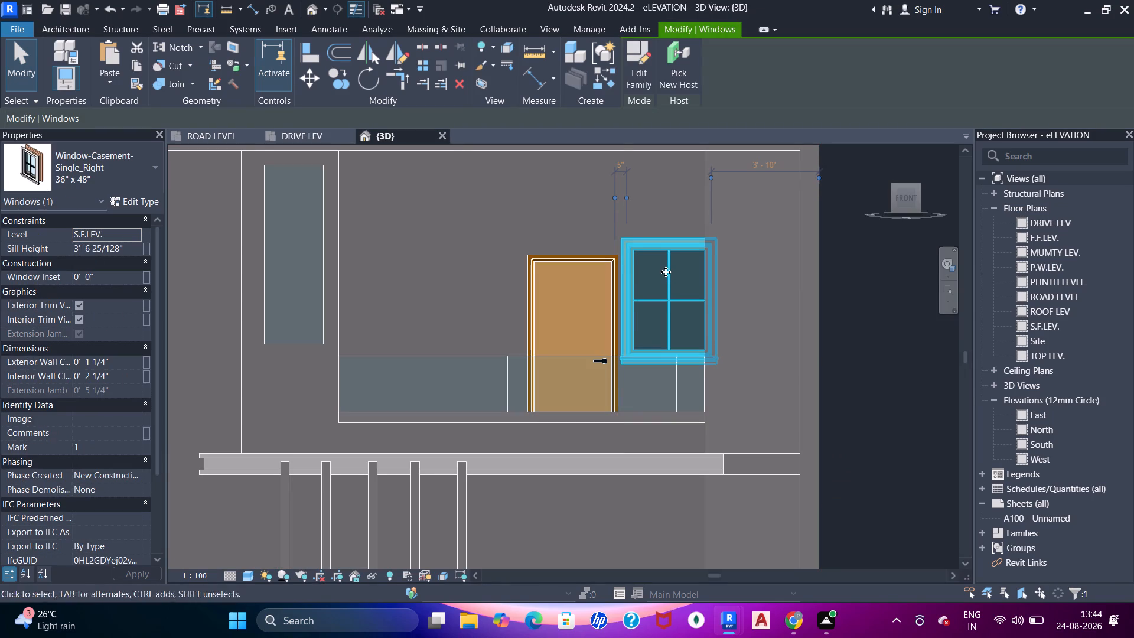
key("Down")
key("Down")
key("Down")
key("Down")
key("Down")
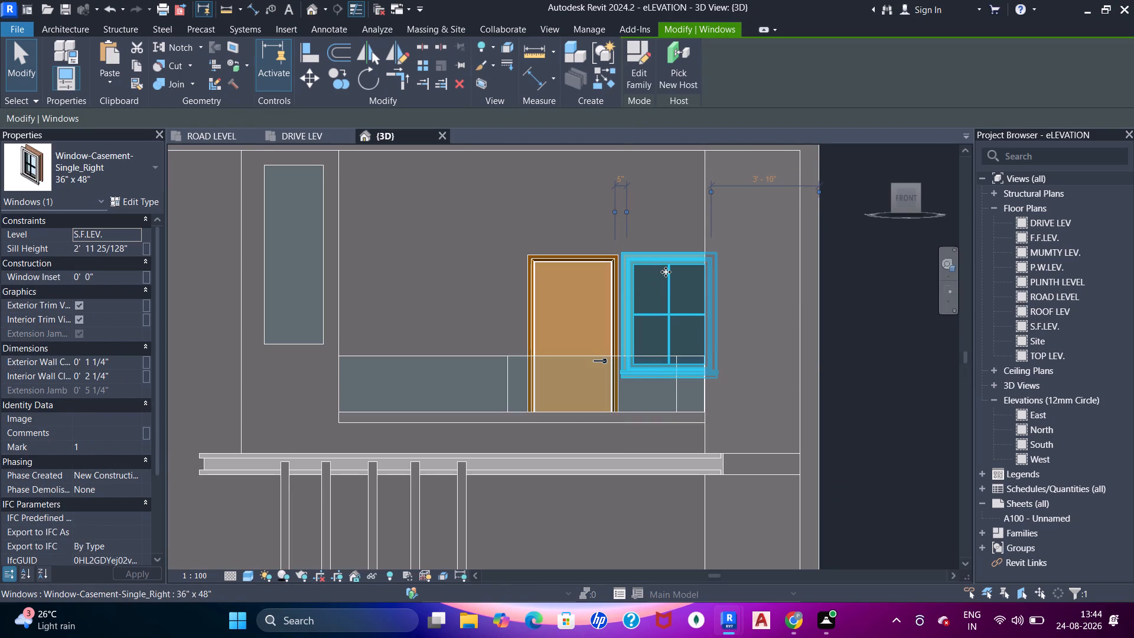
key("Down")
key("Left")
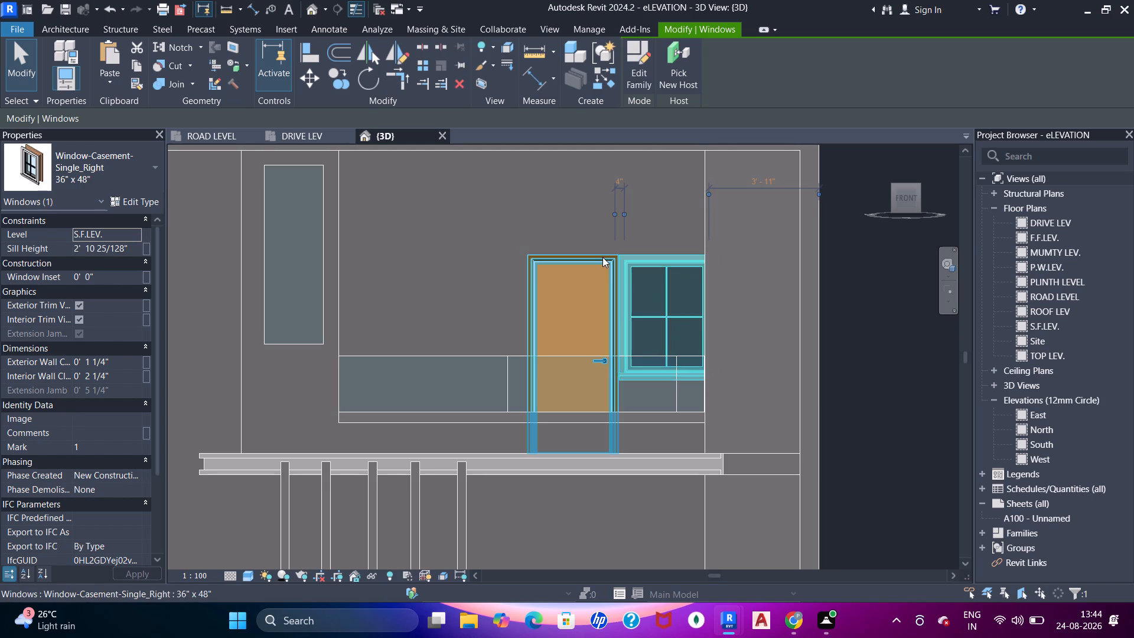
key("Escape")
Check the upper balcony windows in the DRIVE LEV drawing and load the Window-Sliding-Double family in the 36" x 36" type.
middle_click_drag(447, 274, 473, 284)
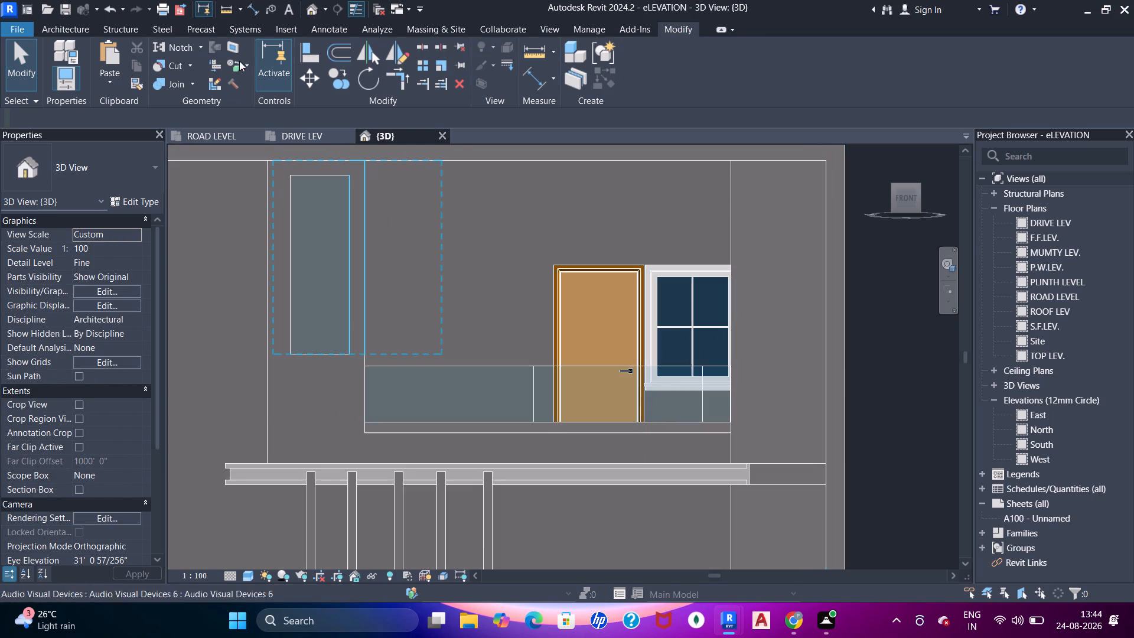
left_click(288, 135)
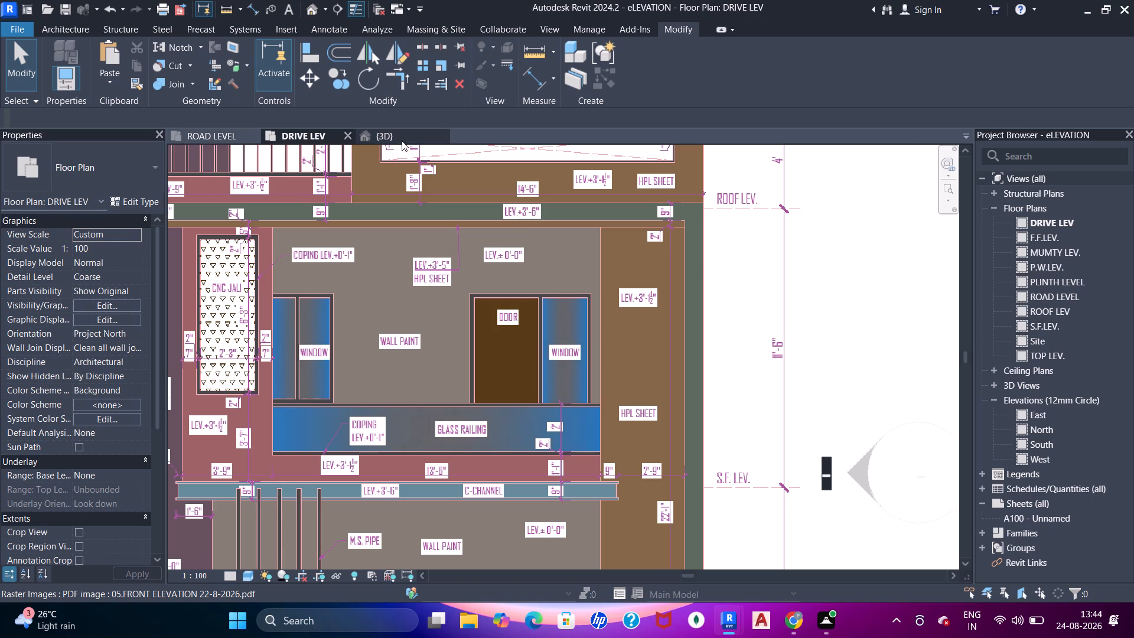
left_click(382, 137)
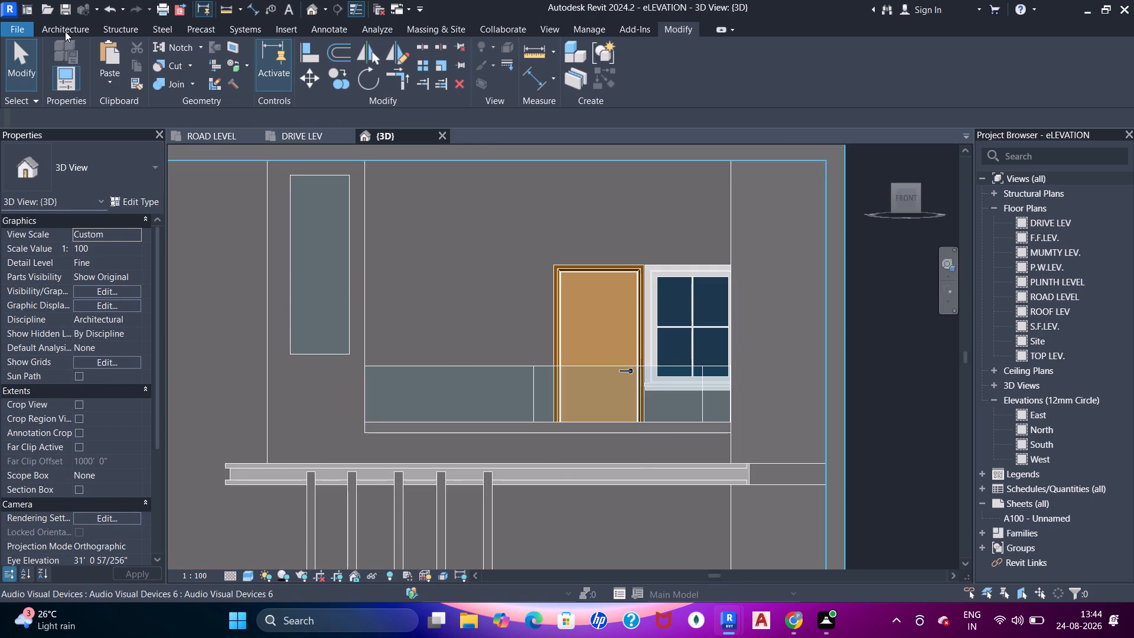
left_click(65, 30)
left_click(123, 57)
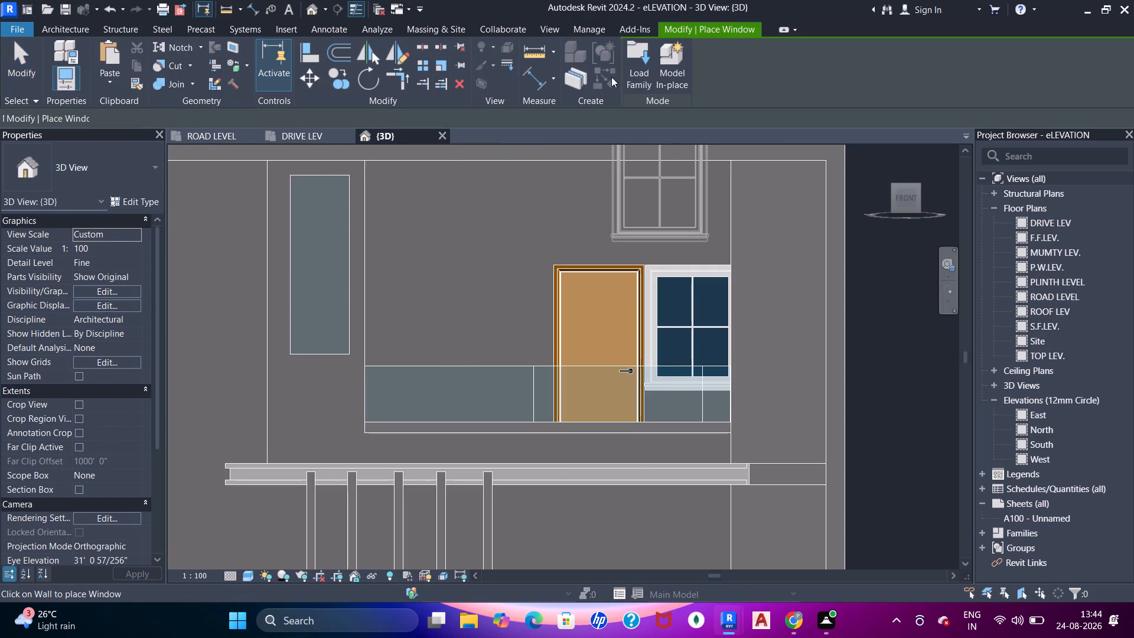
left_click(626, 66)
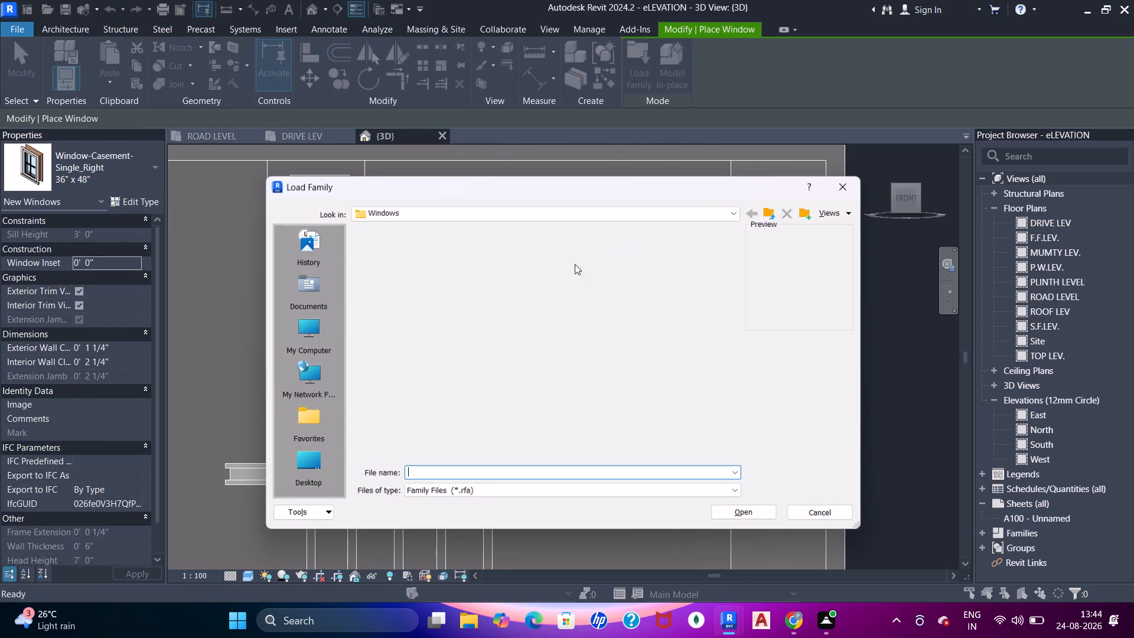
left_click(457, 272)
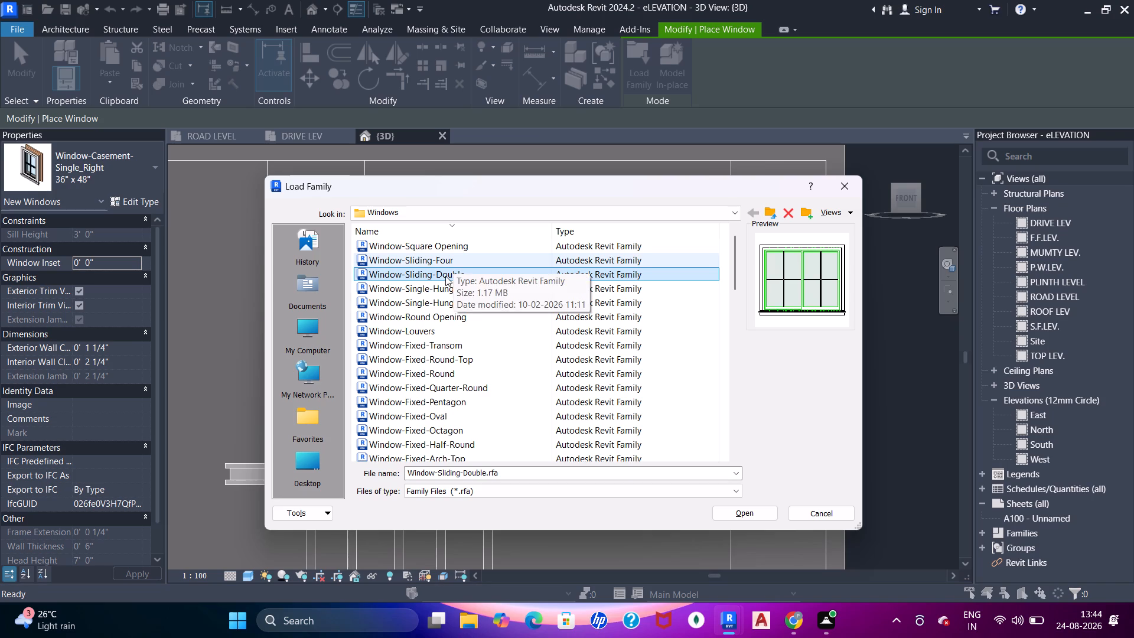
double_click(445, 276)
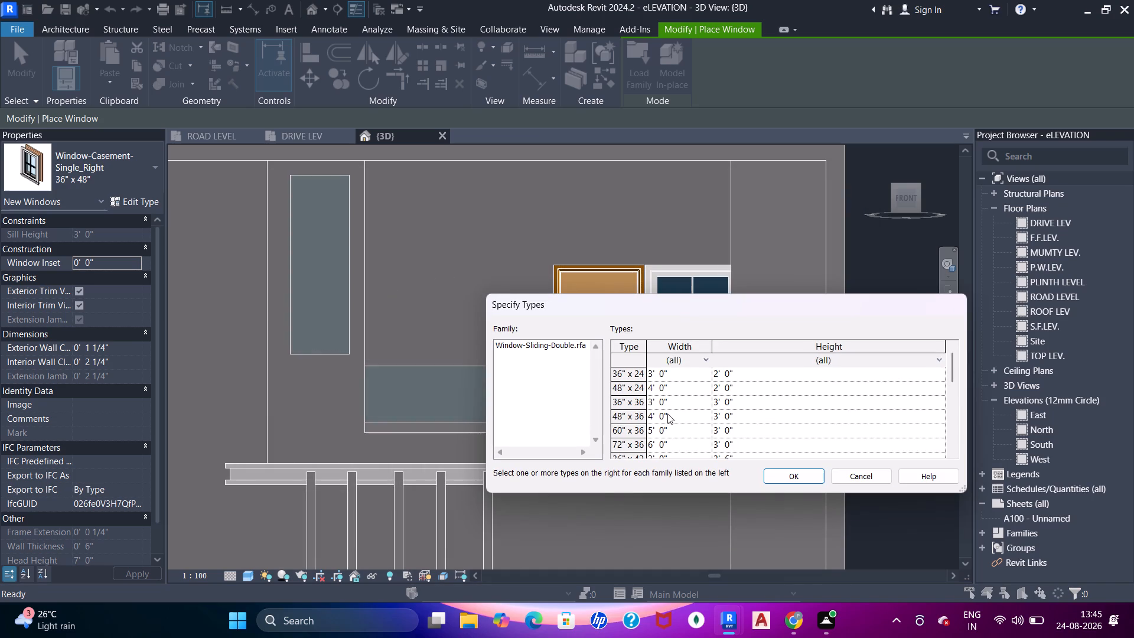
left_click(666, 406)
left_click(801, 471)
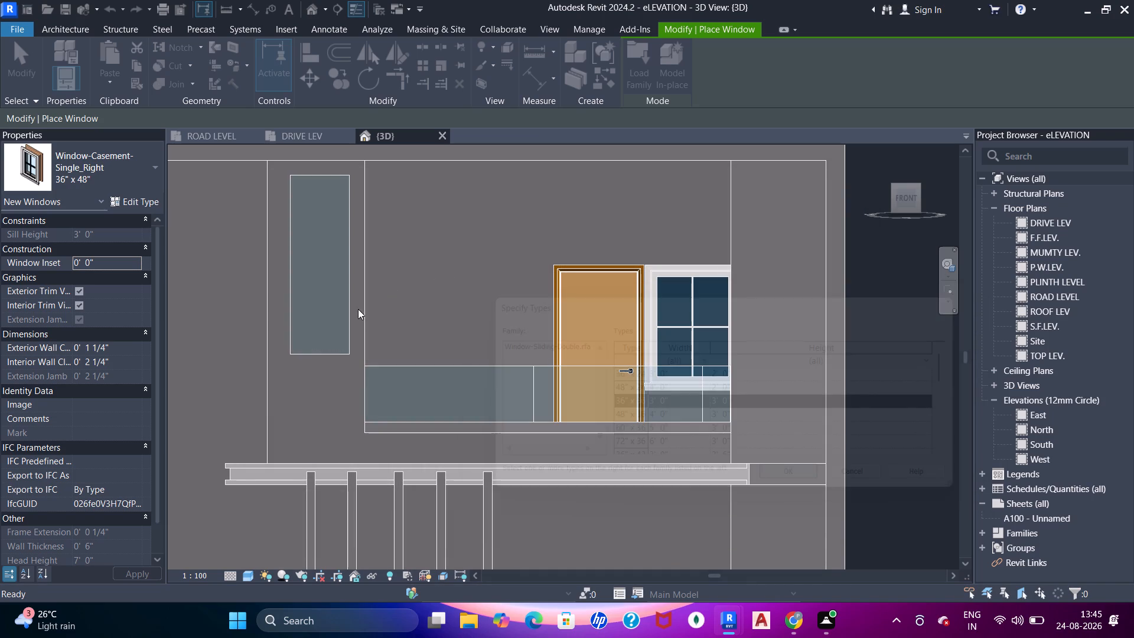
Place the 36" x 36" sliding window on the upper balcony wall beside the tall jali panel, about 3'-11" from the door.
left_click(405, 307)
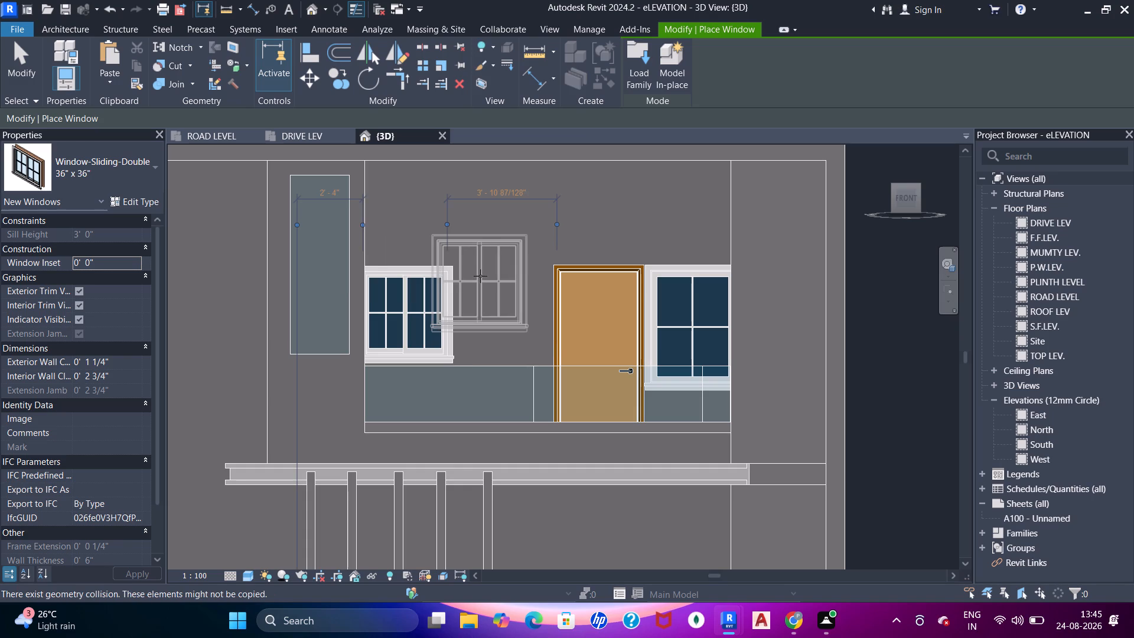
key("Escape")
key("Escape")
key("Escape")
key("Escape")
key("Escape")
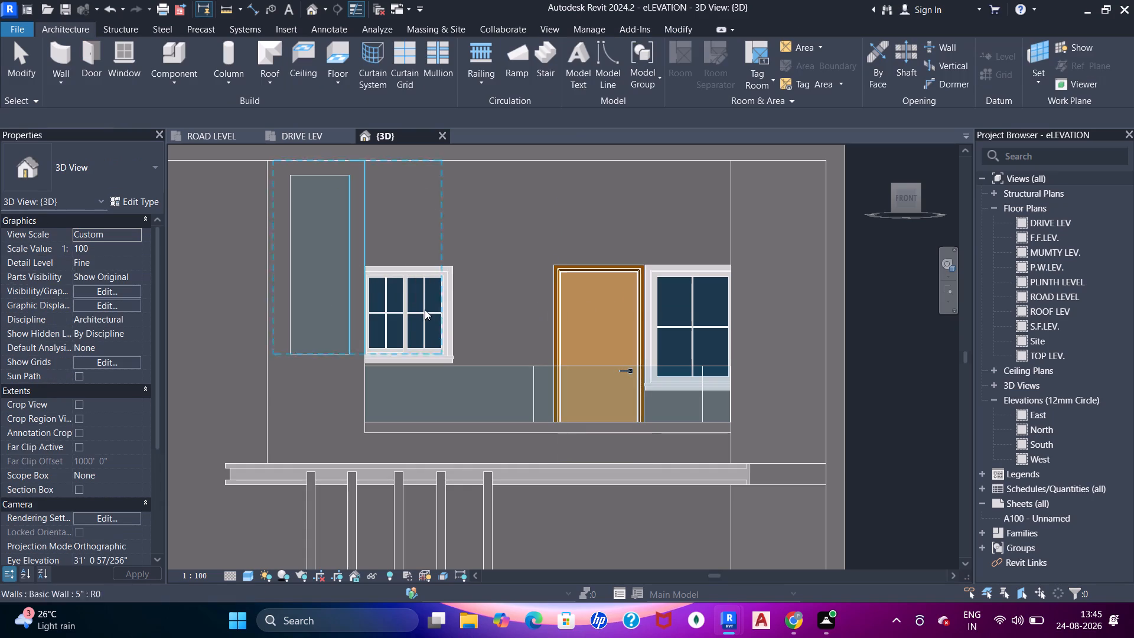
key("Escape")
middle_click_drag(431, 309, 482, 327)
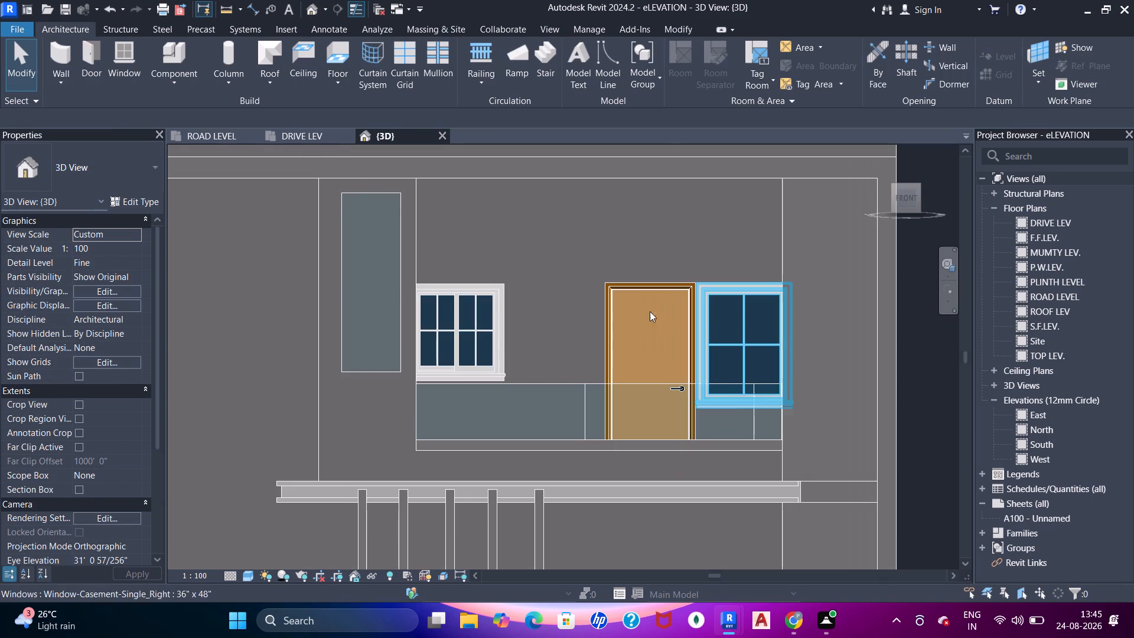
Compare with the DRIVE LEV drawing and nudge the sliding window 1" lower and 6" farther from the door.
left_click(298, 134)
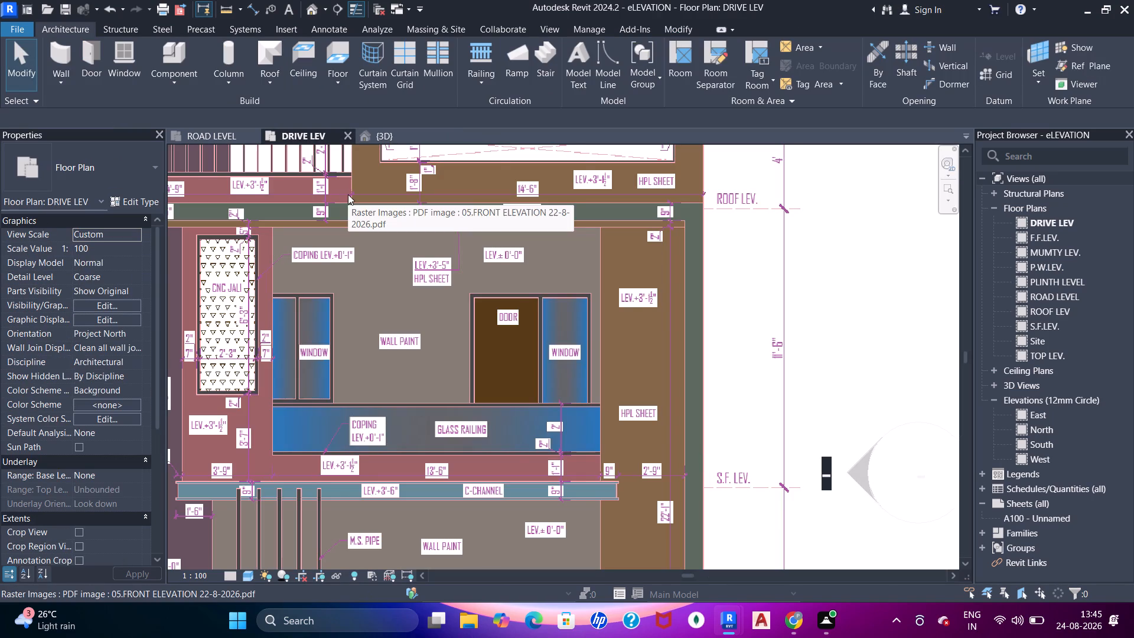
left_click(363, 142)
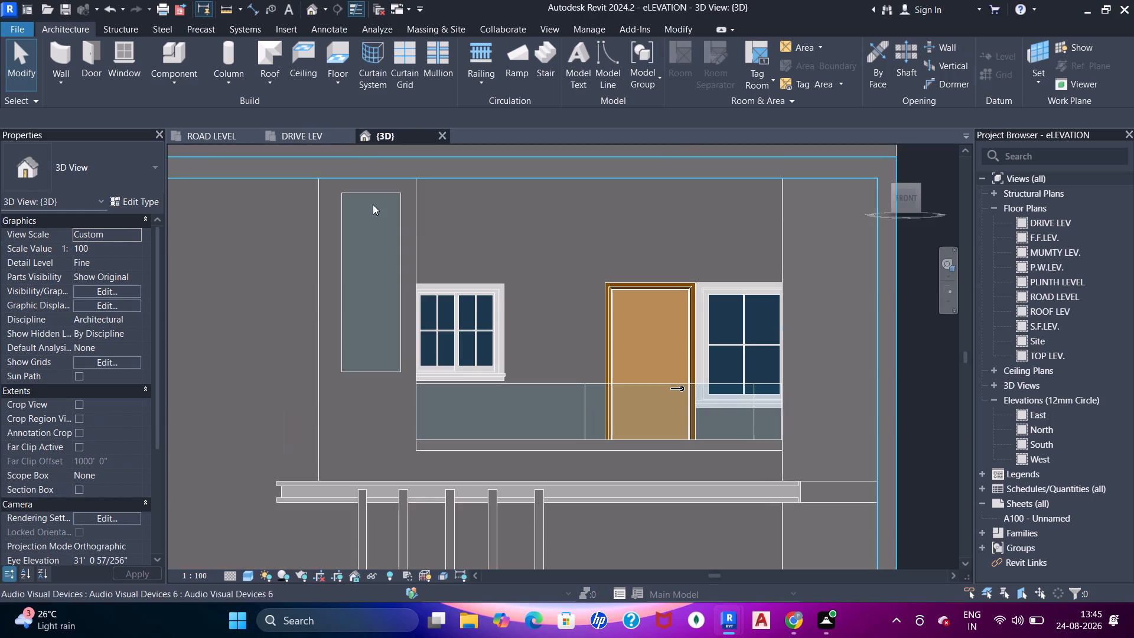
left_click(457, 314)
scroll(460, 320, "up", 1)
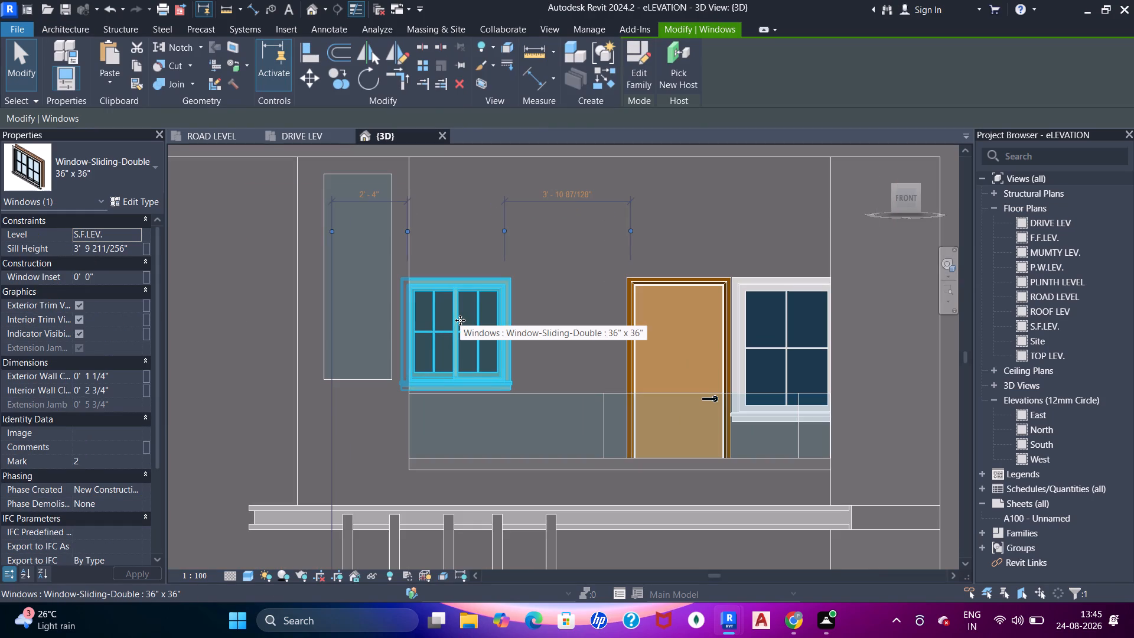
key("Down")
key("Left")
key("Left")
key("Left")
key("Left")
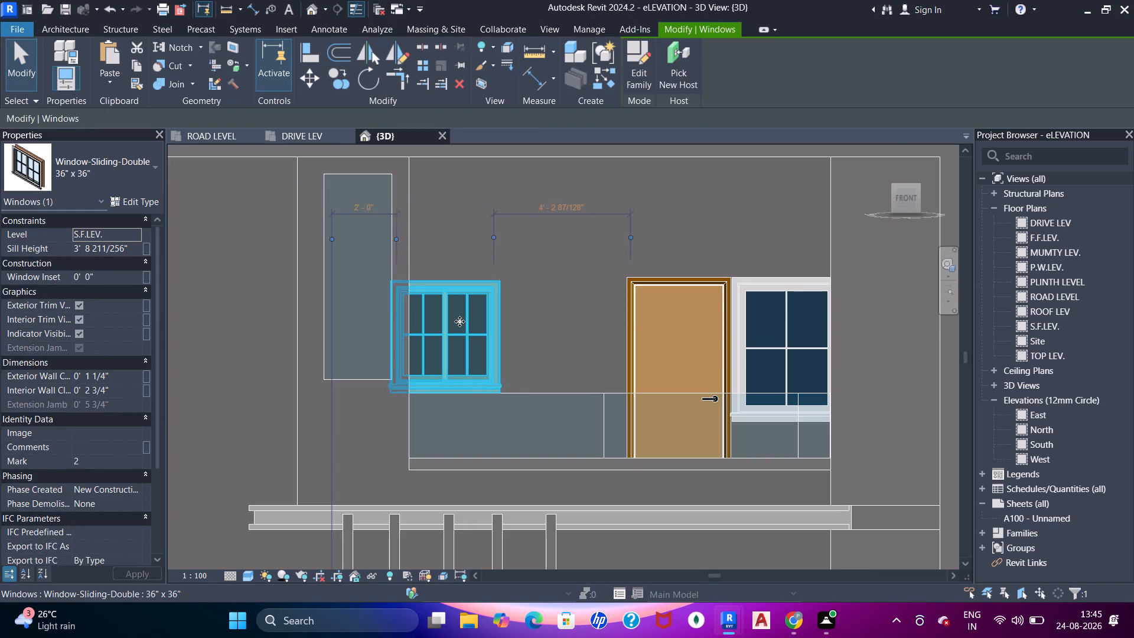
key("Left")
key("Left")
key("Escape")
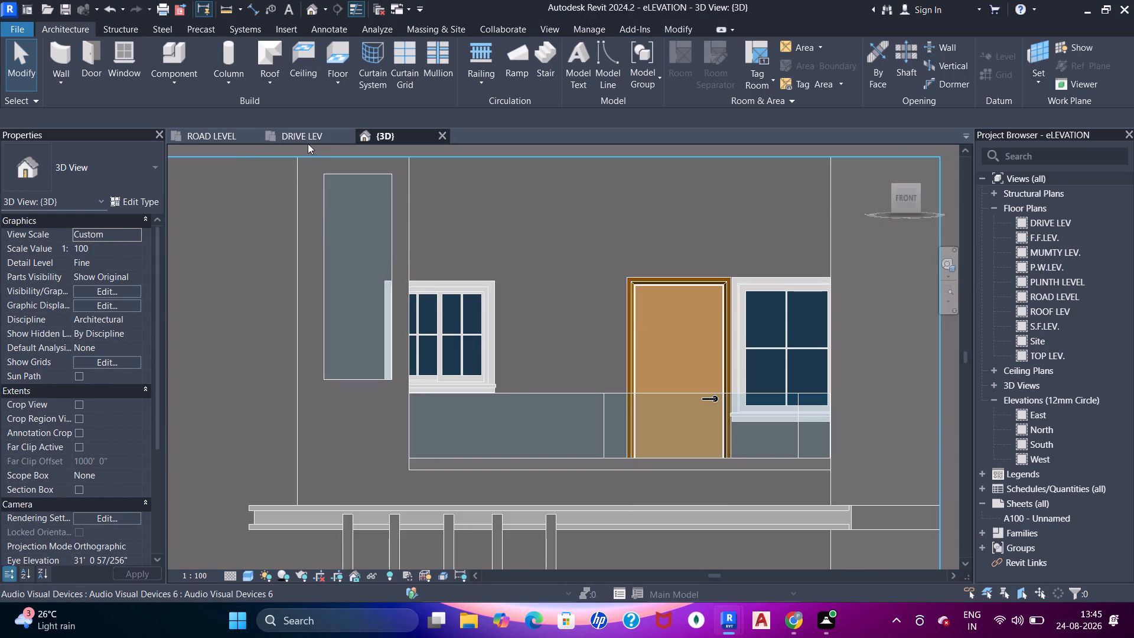
Recheck the DRIVE LEV drawing and nudge the sliding window 3" back toward the upper balcony door.
left_click(303, 139)
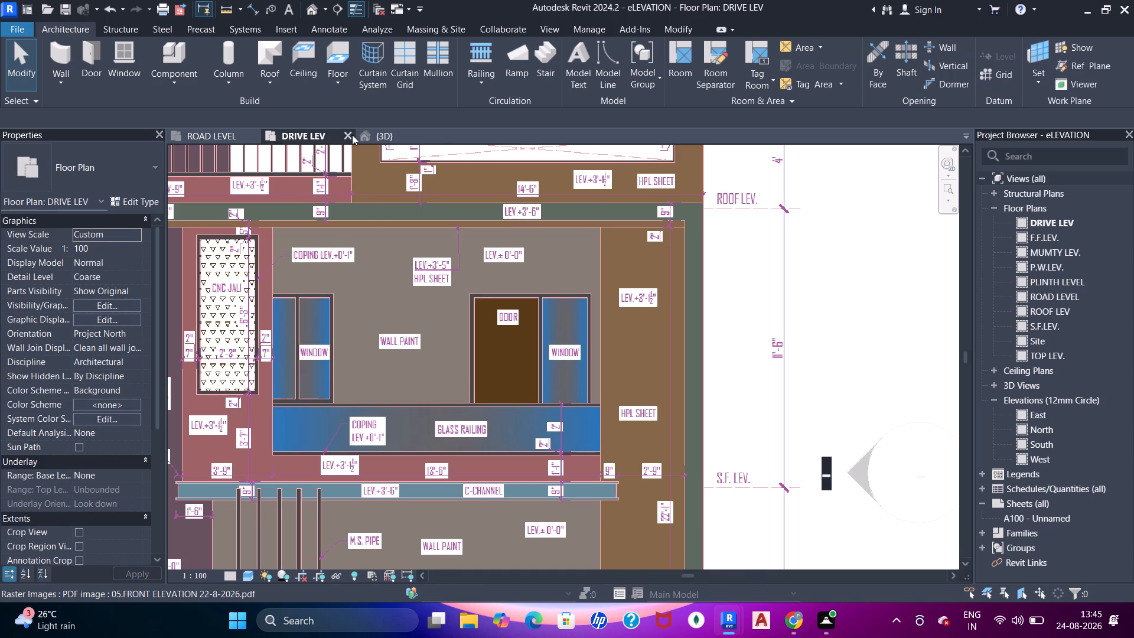
left_click(372, 135)
left_click(474, 287)
key("Right")
key("Right")
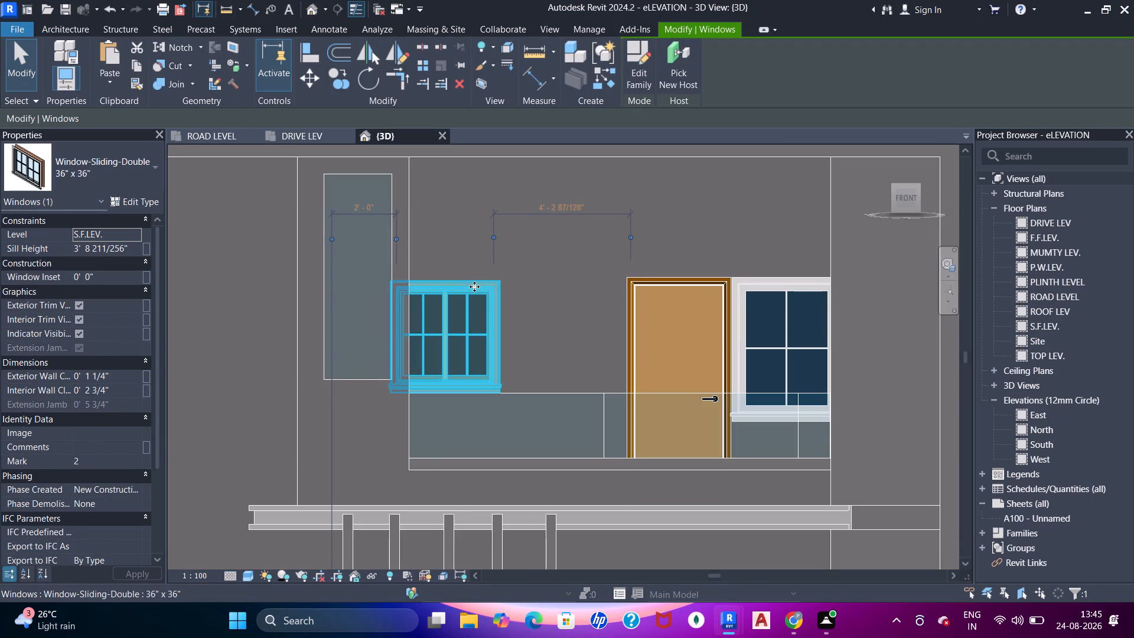
key("Right")
key("Escape")
Set the height of the casement window type beside the upper balcony door to 3'.
scroll(474, 281, "down", 2)
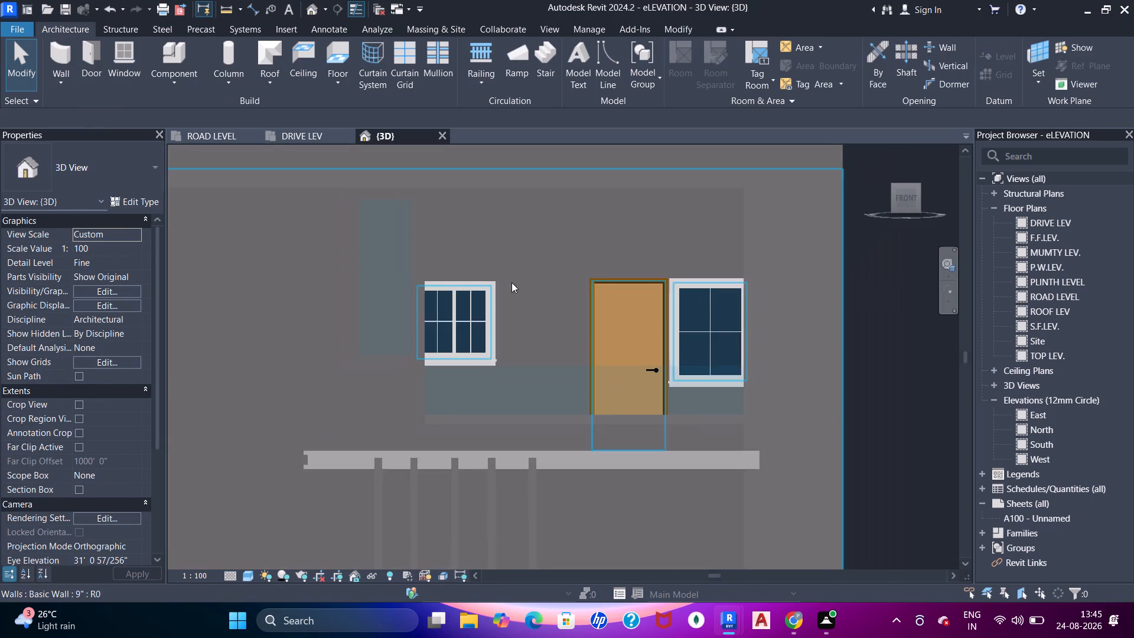
middle_click_drag(513, 282, 521, 214)
middle_click_drag(536, 358, 454, 413)
scroll(436, 298, "down", 4)
middle_click_drag(458, 386, 483, 318)
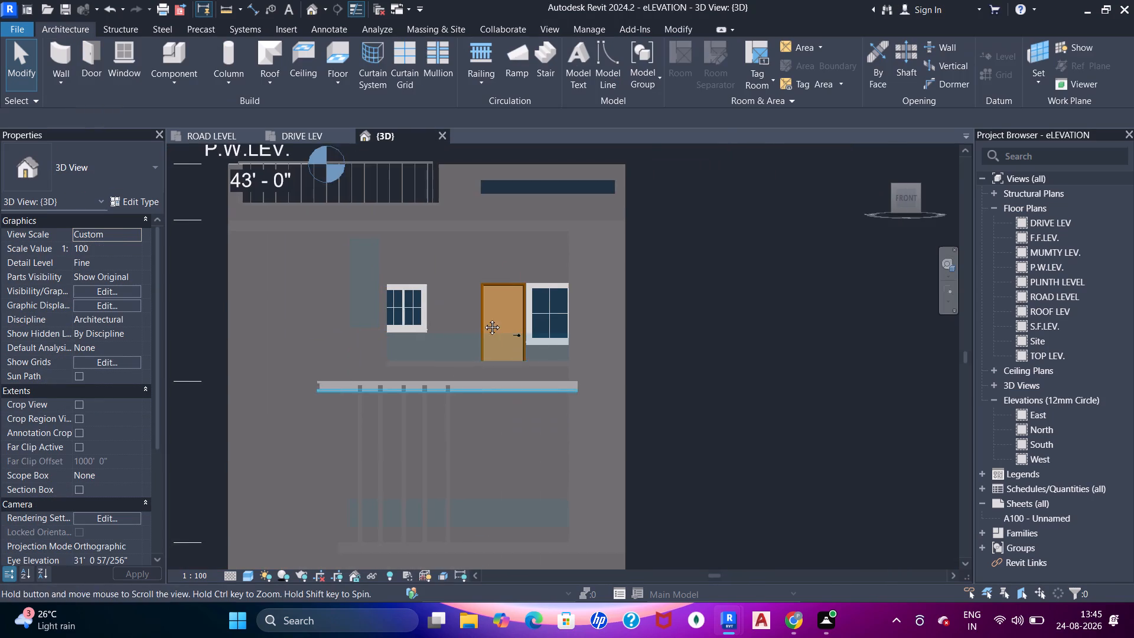
middle_click_drag(483, 318, 483, 311)
middle_click_drag(483, 308, 467, 360)
left_click(562, 282)
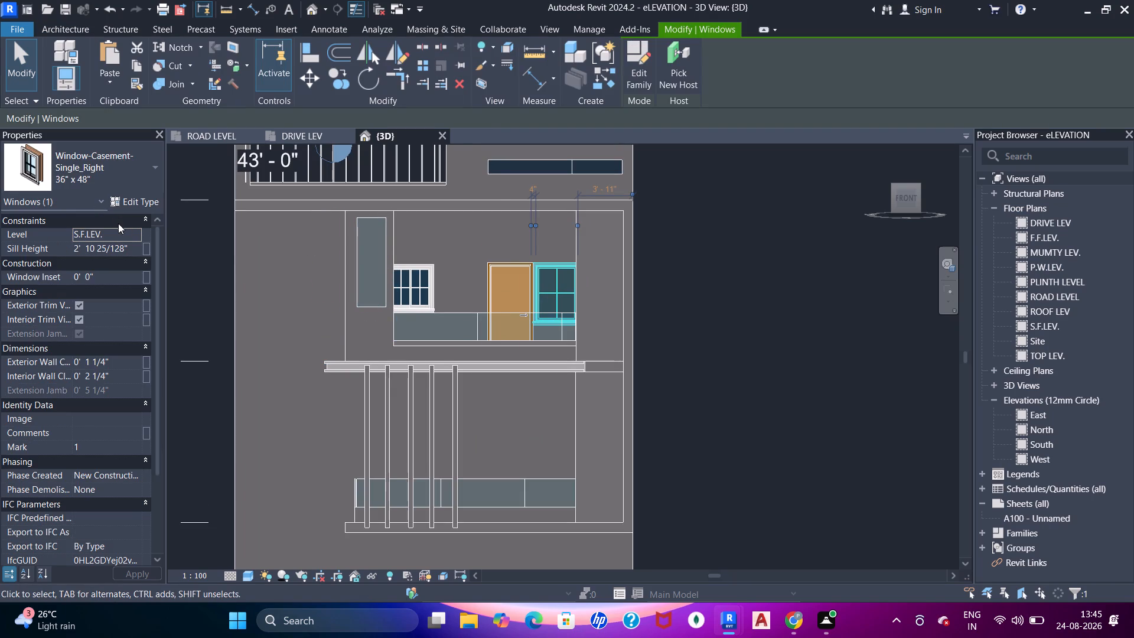
left_click(131, 203)
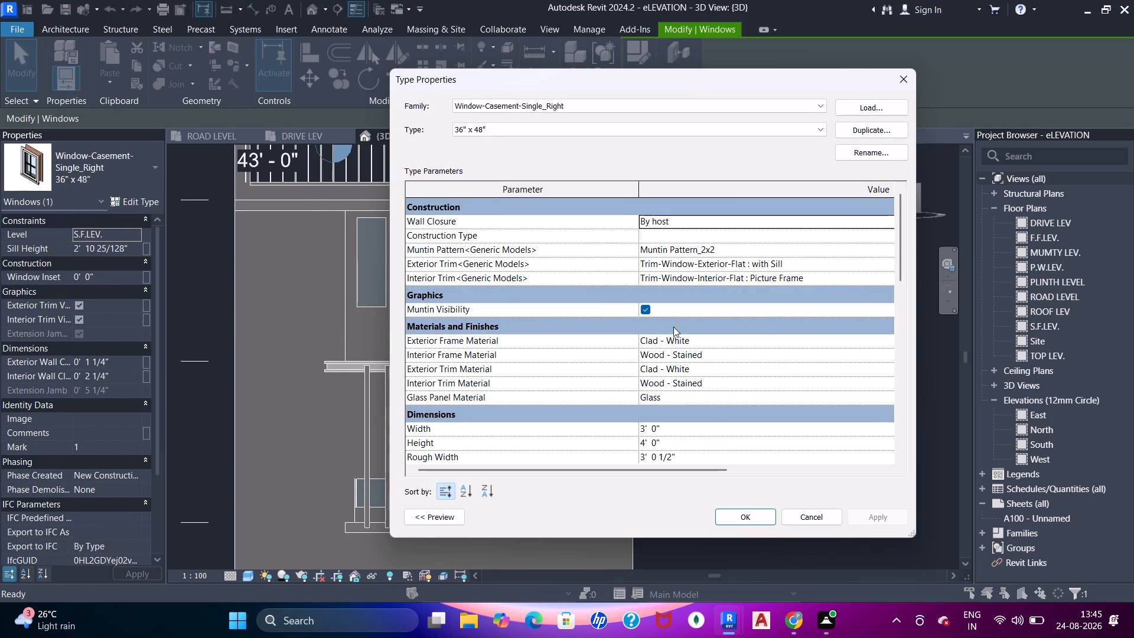
scroll(693, 421, "down", 1)
left_click(682, 412)
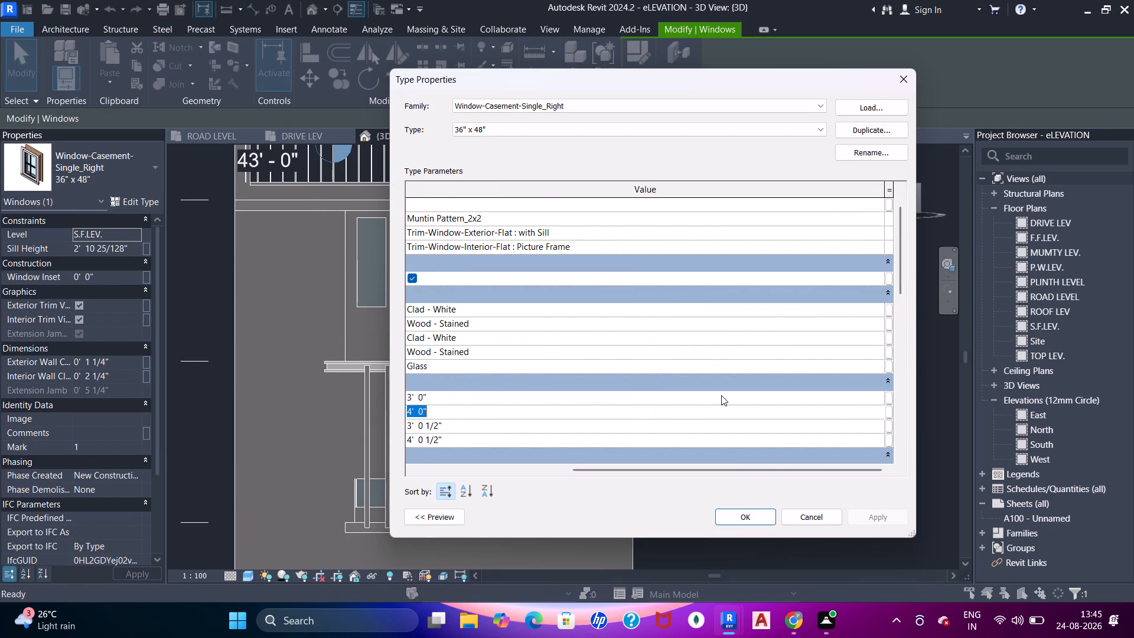
type("3'")
key("Return")
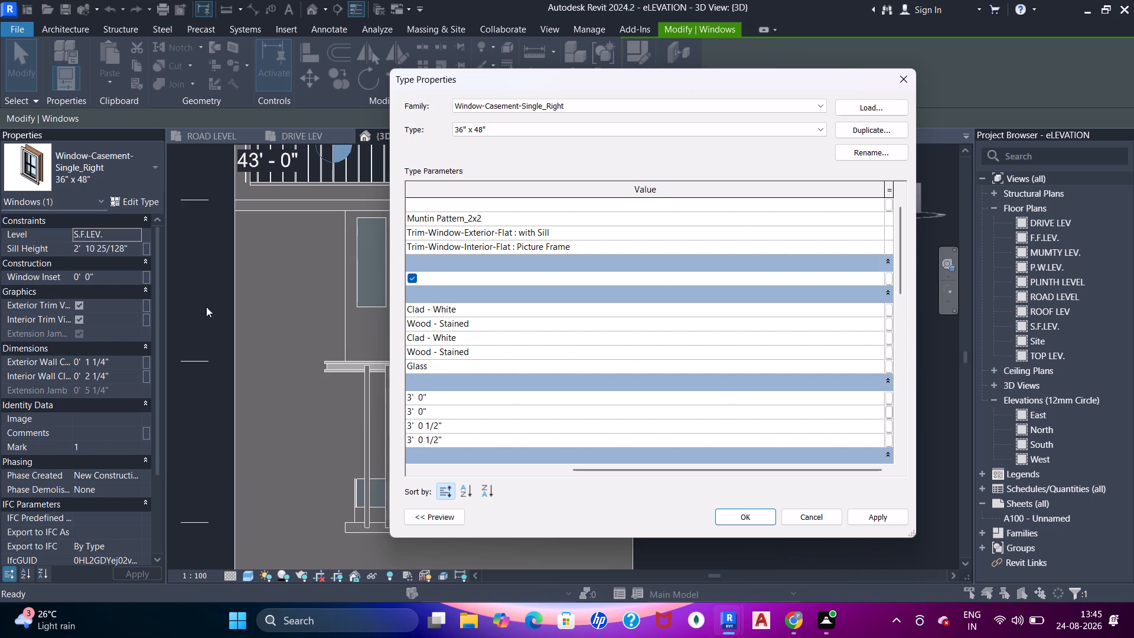
left_click(755, 515)
Raise the casement window to a sill height of about 3'-10", bringing its top level with the door head.
scroll(529, 298, "up", 2)
middle_click_drag(540, 298, 548, 350)
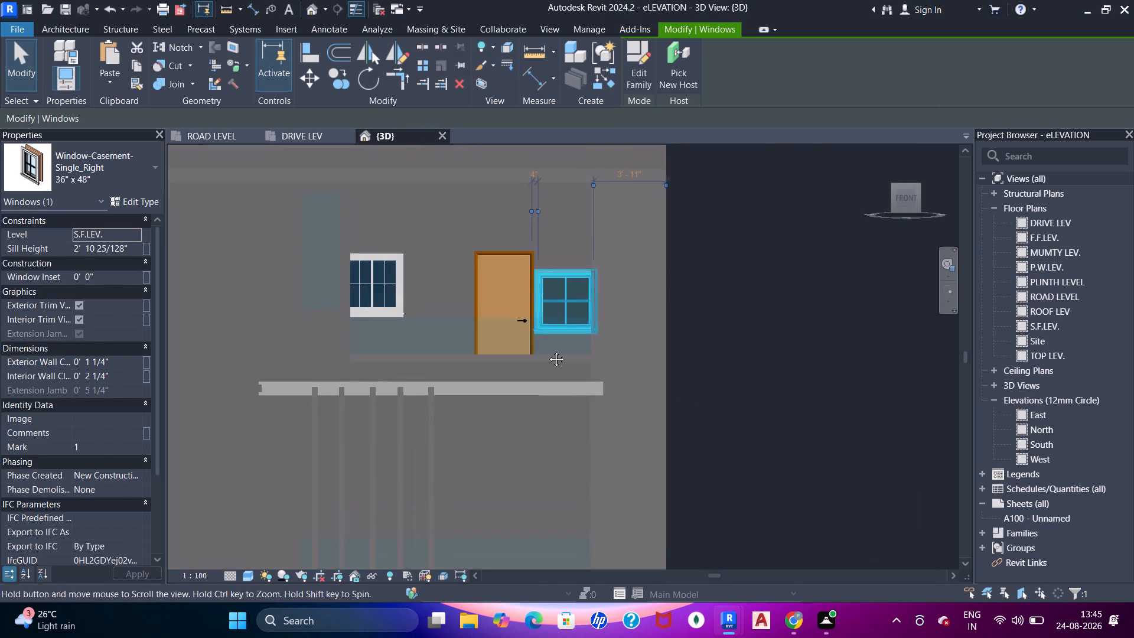
middle_click_drag(548, 350, 548, 362)
key("Up")
key("Up")
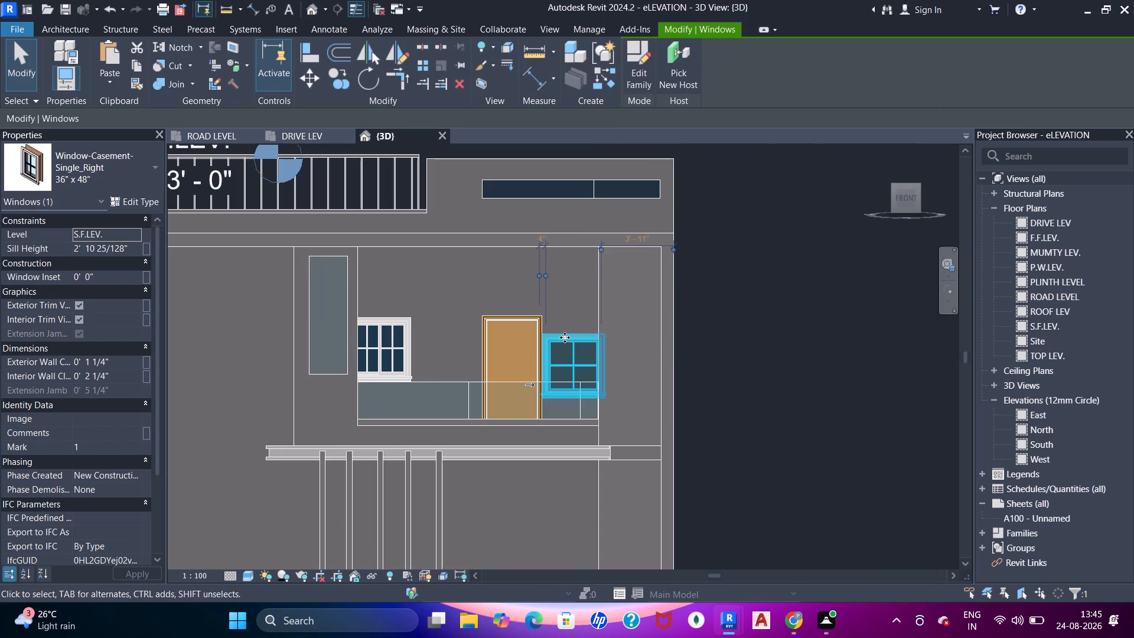
key("Up")
key("Up")
key("Up")
key("Up")
scroll(562, 335, "up", 4)
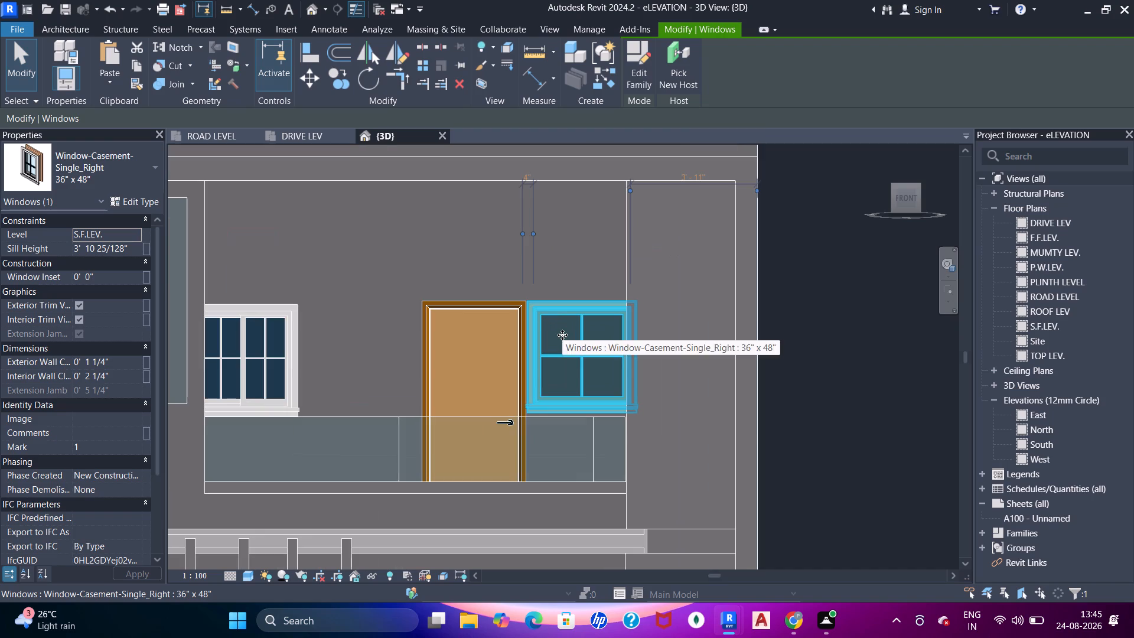
key("Escape")
Examine the first-floor balcony's door and window layout in the DRIVE LEV drawing, below the upper balcony.
scroll(552, 337, "down", 3)
middle_click_drag(481, 335, 515, 348)
middle_click_drag(409, 382, 414, 386)
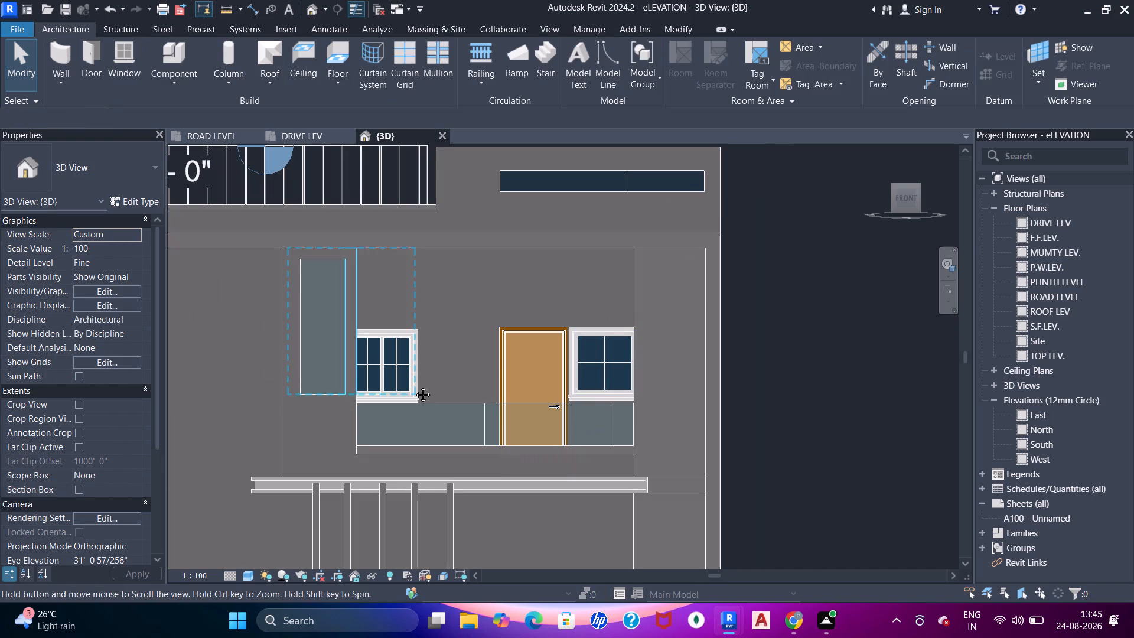
middle_click_drag(414, 386, 415, 386)
left_click(285, 137)
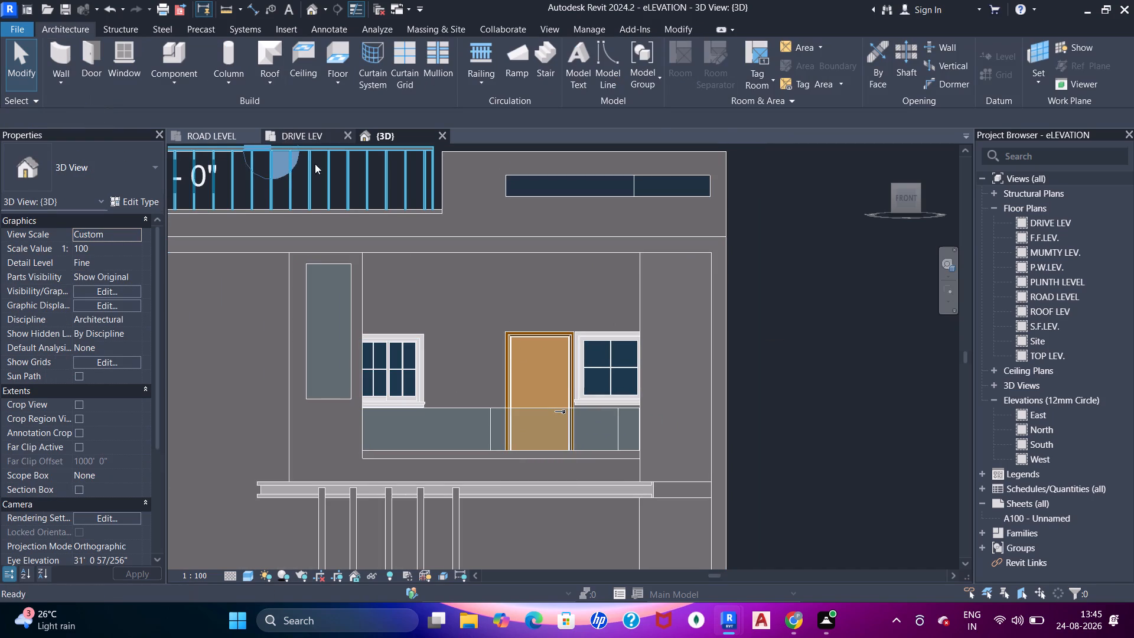
scroll(553, 353, "down", 2)
middle_click_drag(509, 323, 515, 236)
middle_click_drag(474, 370, 483, 294)
scroll(475, 322, "down", 1)
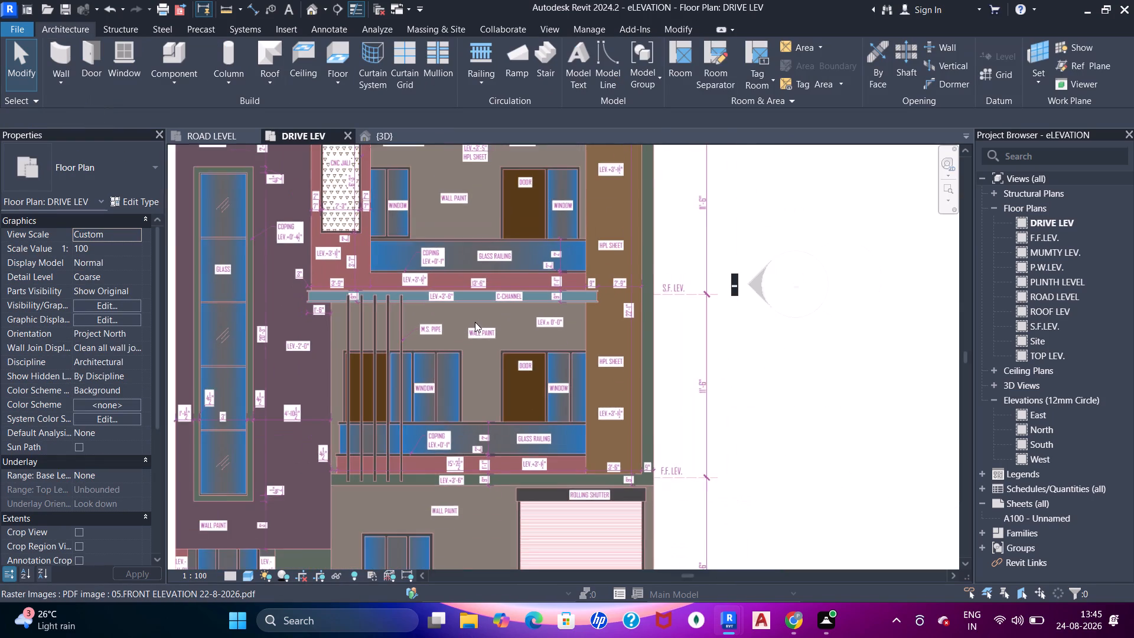
scroll(475, 322, "down", 1)
middle_click_drag(474, 323, 473, 295)
scroll(473, 304, "up", 3)
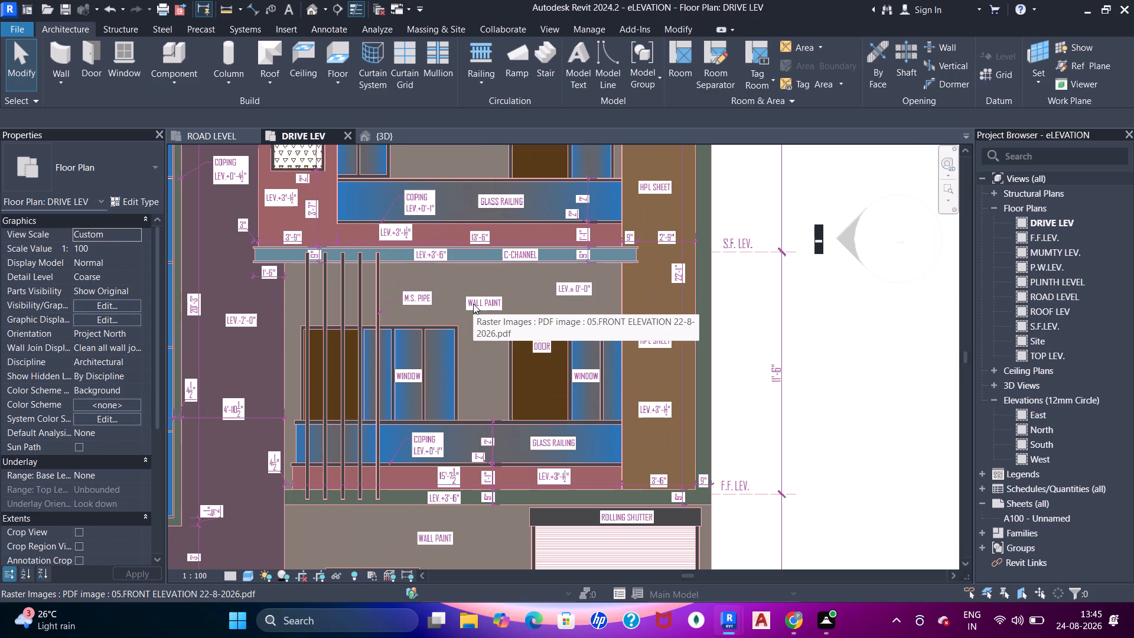
scroll(473, 304, "down", 1)
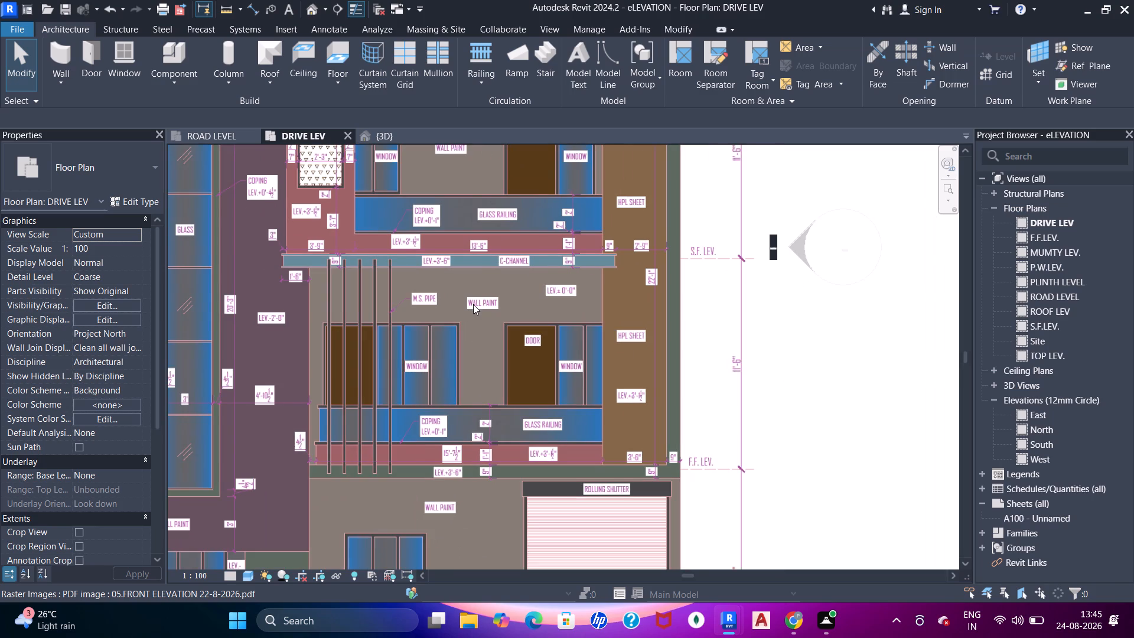
middle_click_drag(478, 302, 498, 323)
middle_click_drag(495, 325, 504, 312)
middle_click(504, 312)
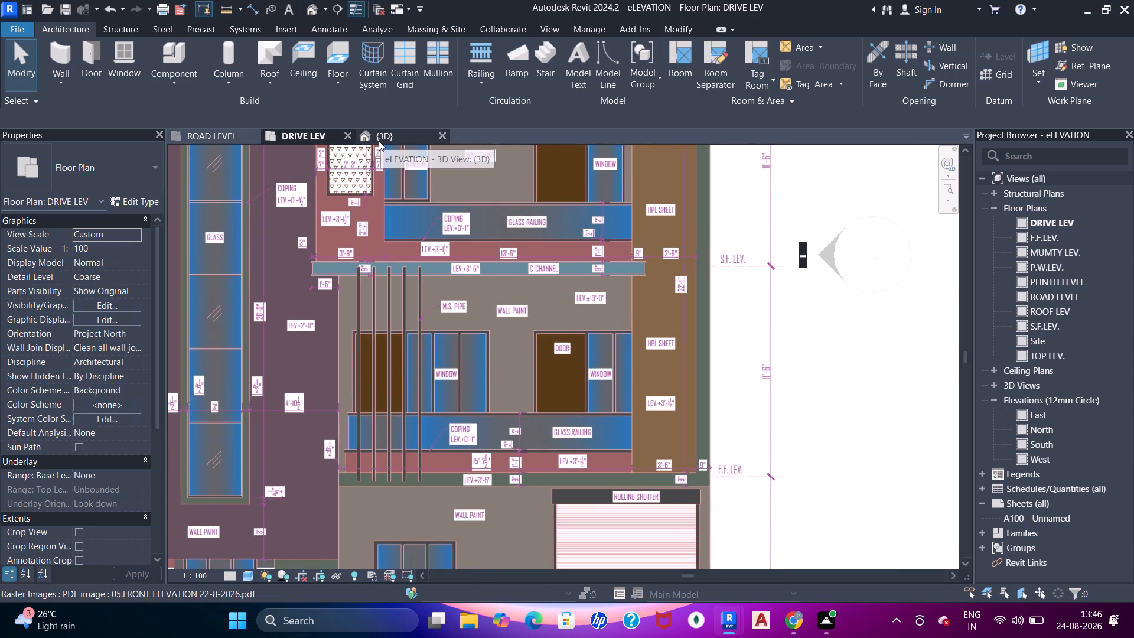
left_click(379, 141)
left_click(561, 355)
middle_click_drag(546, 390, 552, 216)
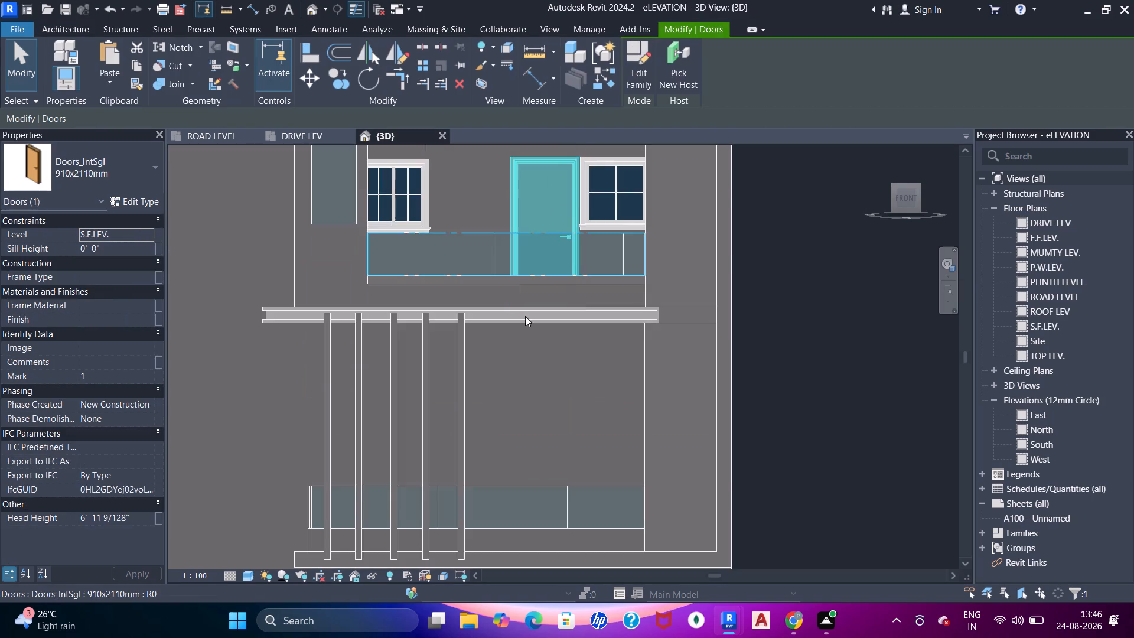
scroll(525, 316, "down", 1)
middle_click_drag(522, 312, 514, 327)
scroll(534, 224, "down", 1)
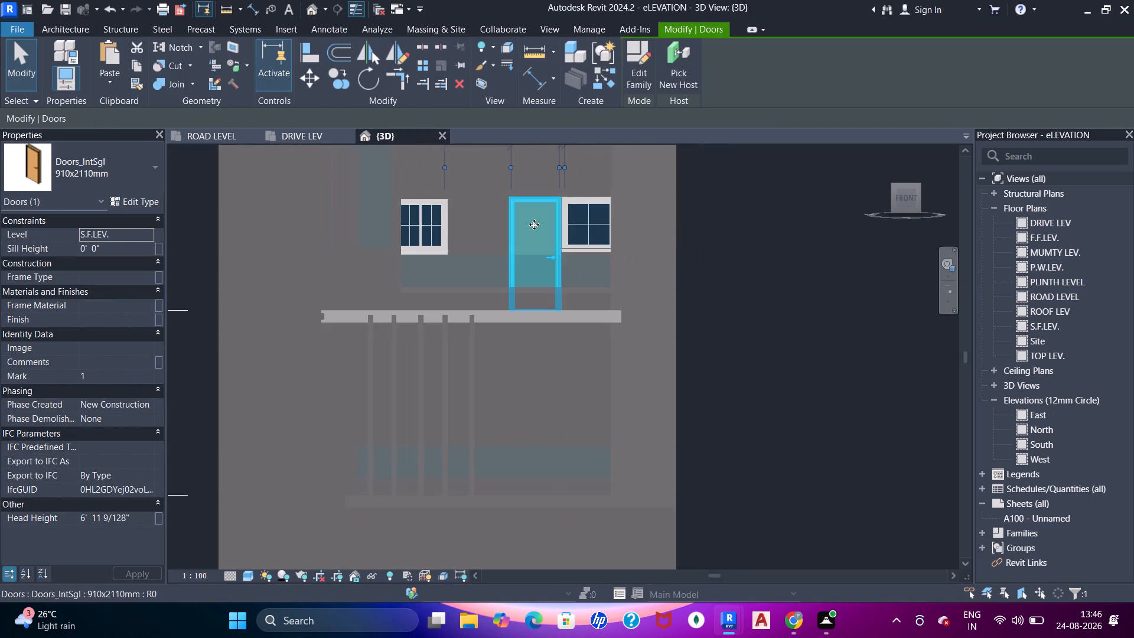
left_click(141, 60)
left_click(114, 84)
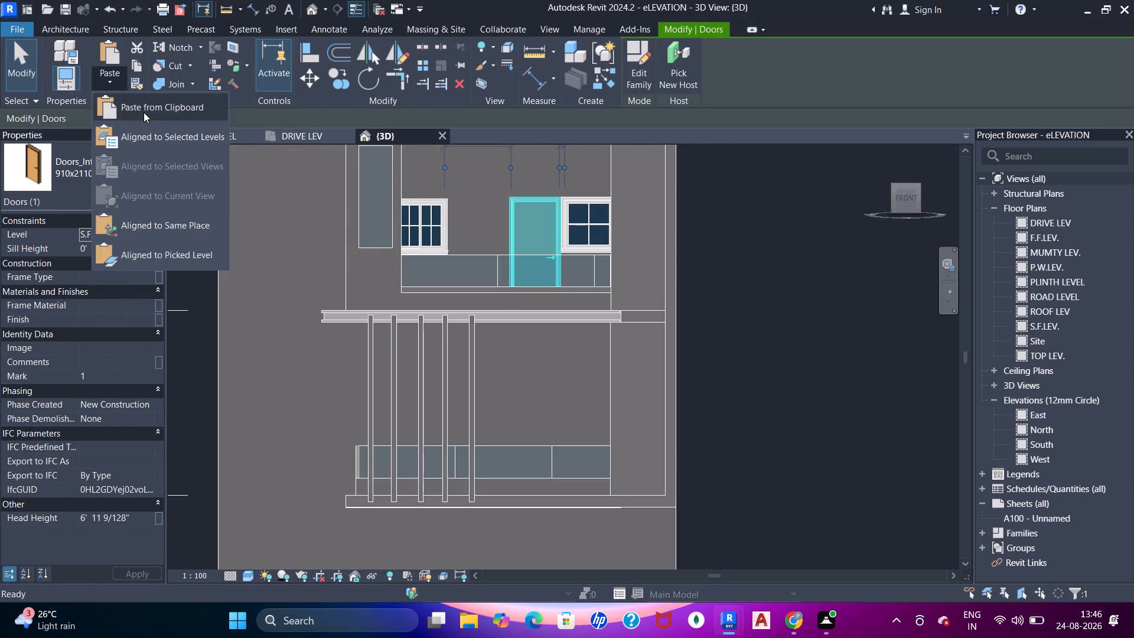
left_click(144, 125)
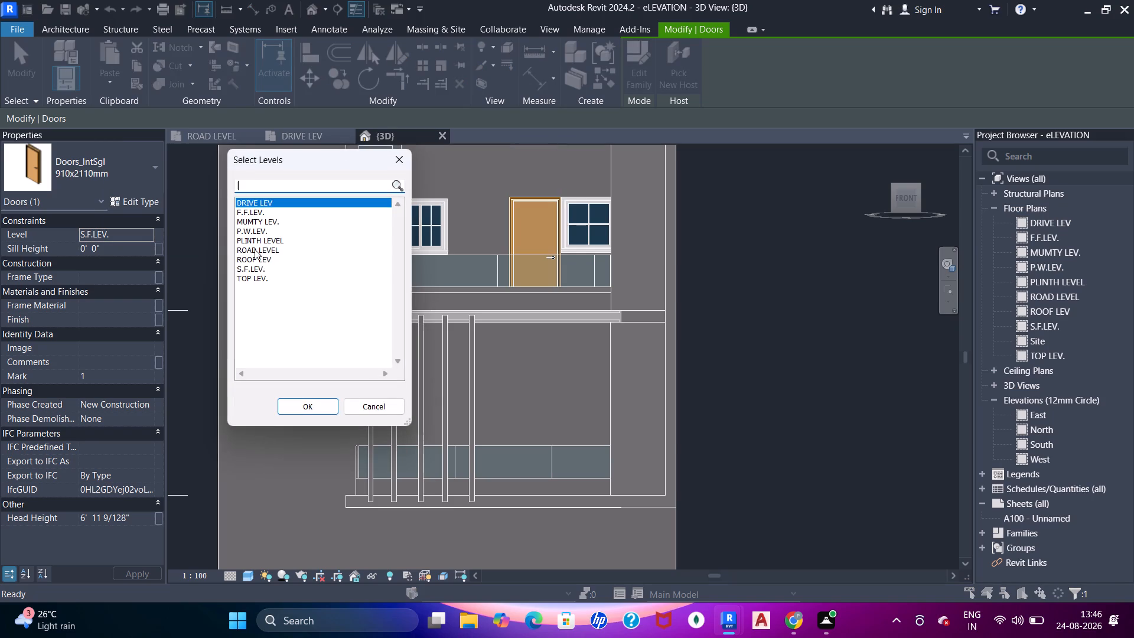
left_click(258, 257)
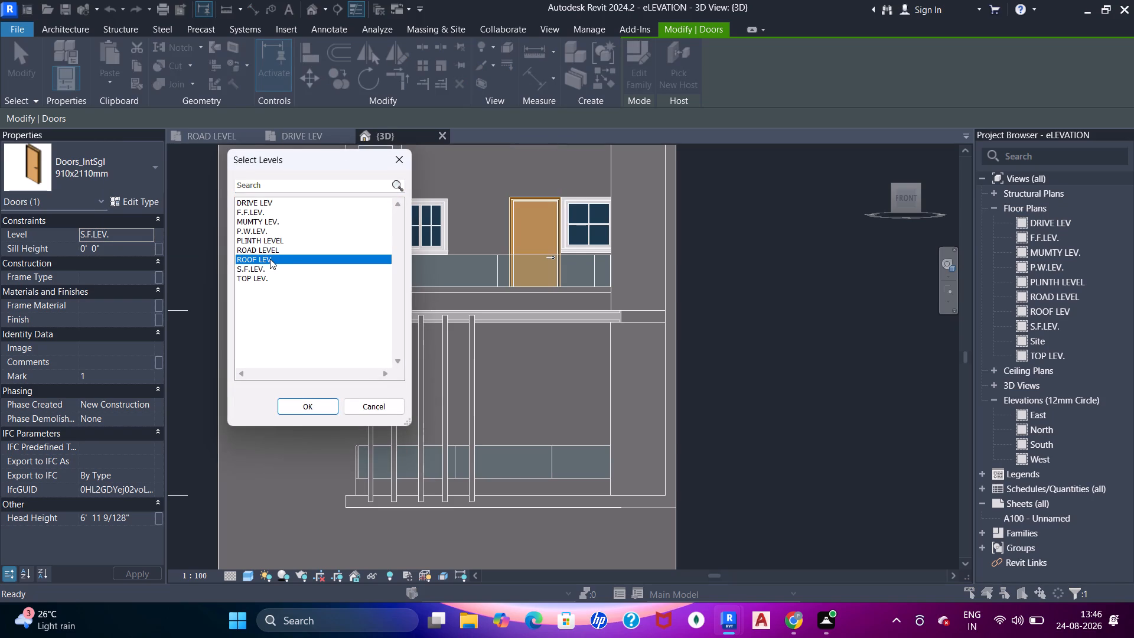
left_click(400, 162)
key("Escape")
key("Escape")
Copy the upper balcony door down onto the wall behind the first-floor balcony railing.
left_click(539, 226)
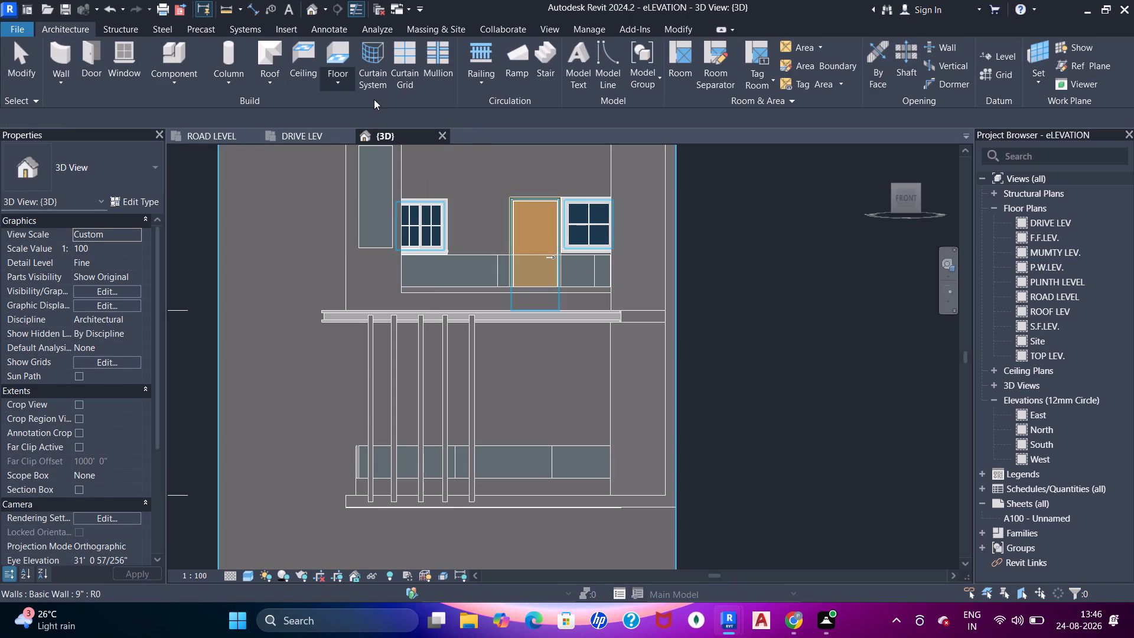
left_click(523, 200)
left_click(347, 86)
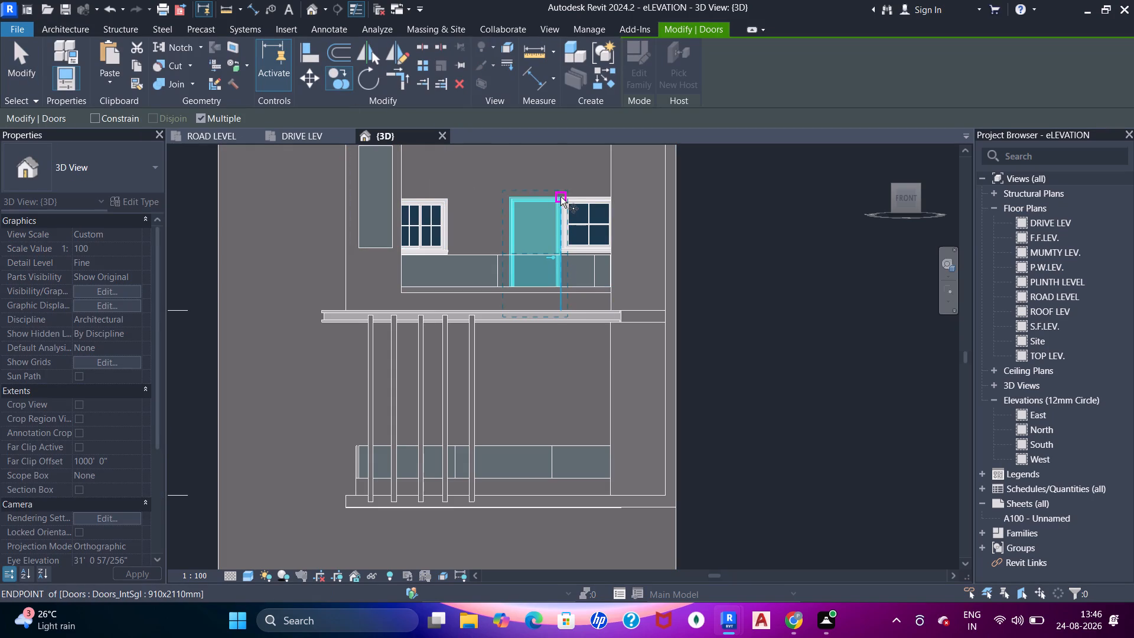
left_click(561, 197)
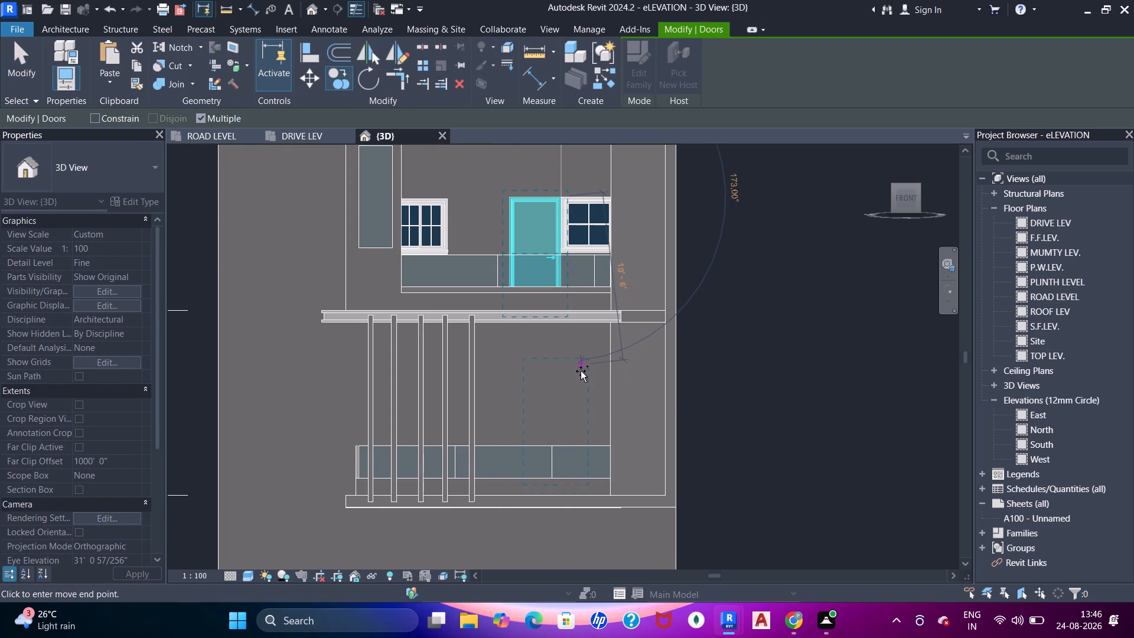
left_click(581, 372)
middle_click_drag(555, 478, 549, 437)
key("Escape")
key("Escape")
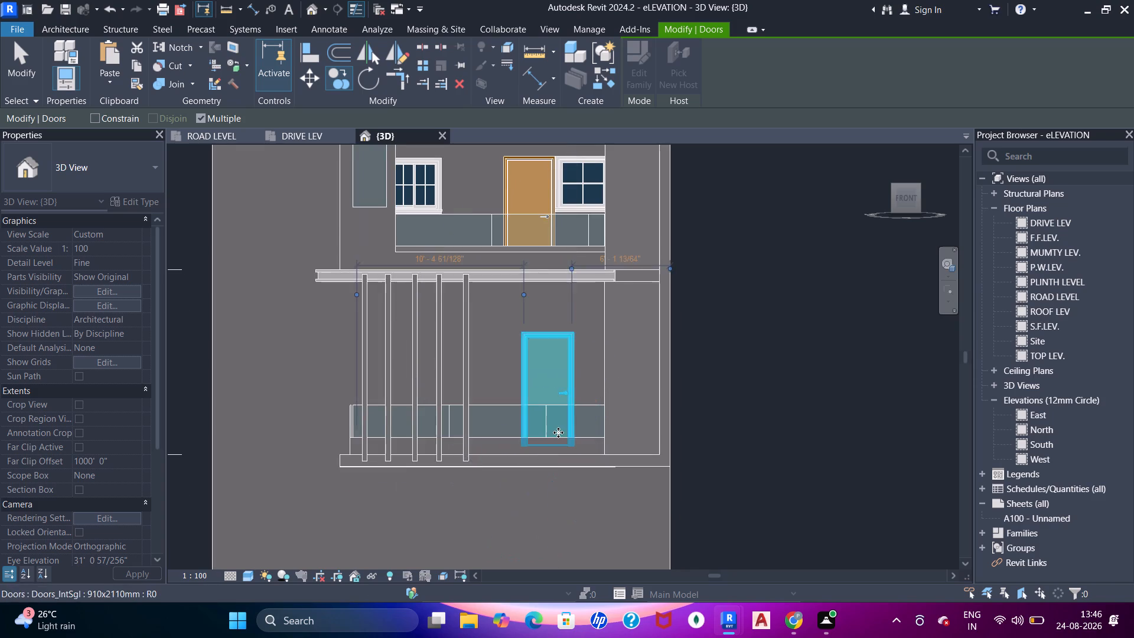
key("Escape")
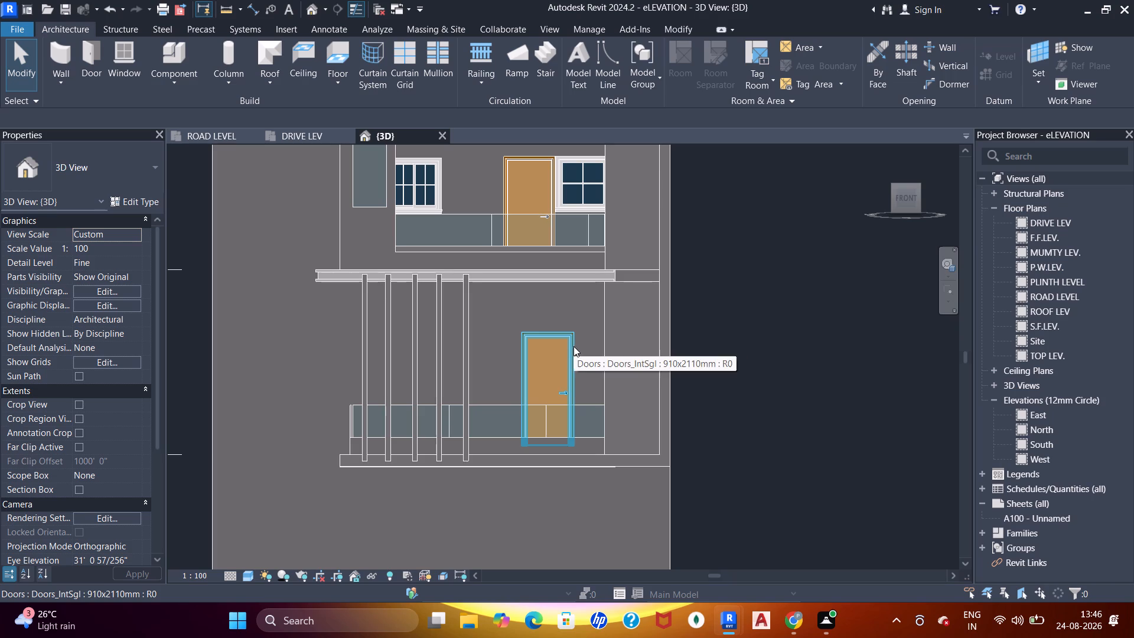
Lower the copied door to a sill height of about 0 at F.F.LEV.
middle_click_drag(551, 373, 577, 415, "shift")
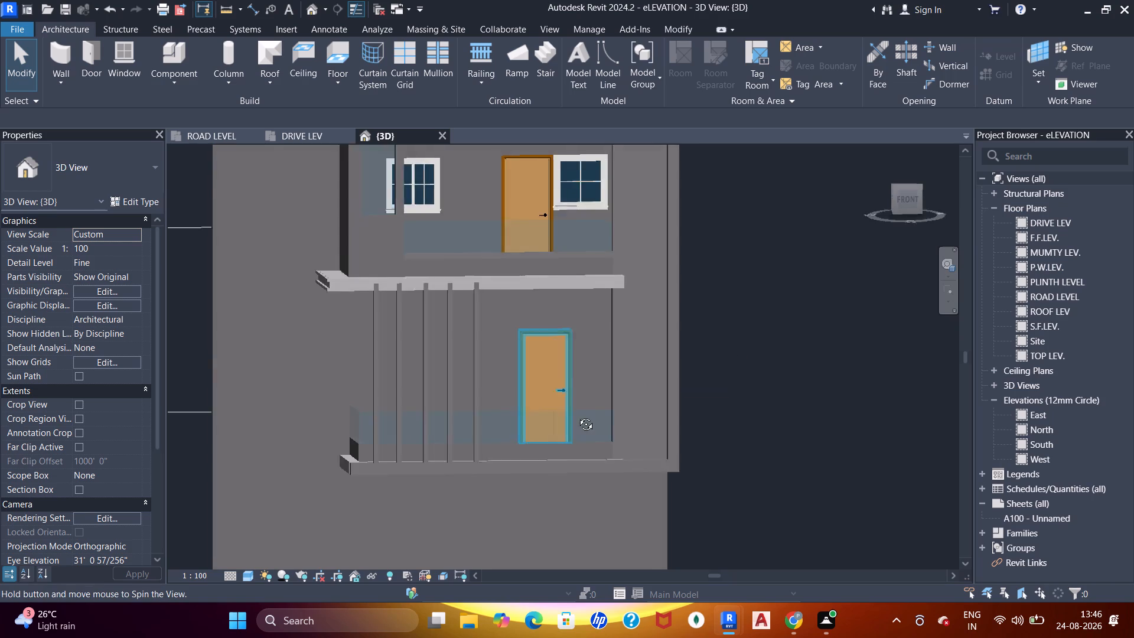
middle_click_drag(577, 415, 601, 464, "shift")
left_click(548, 393)
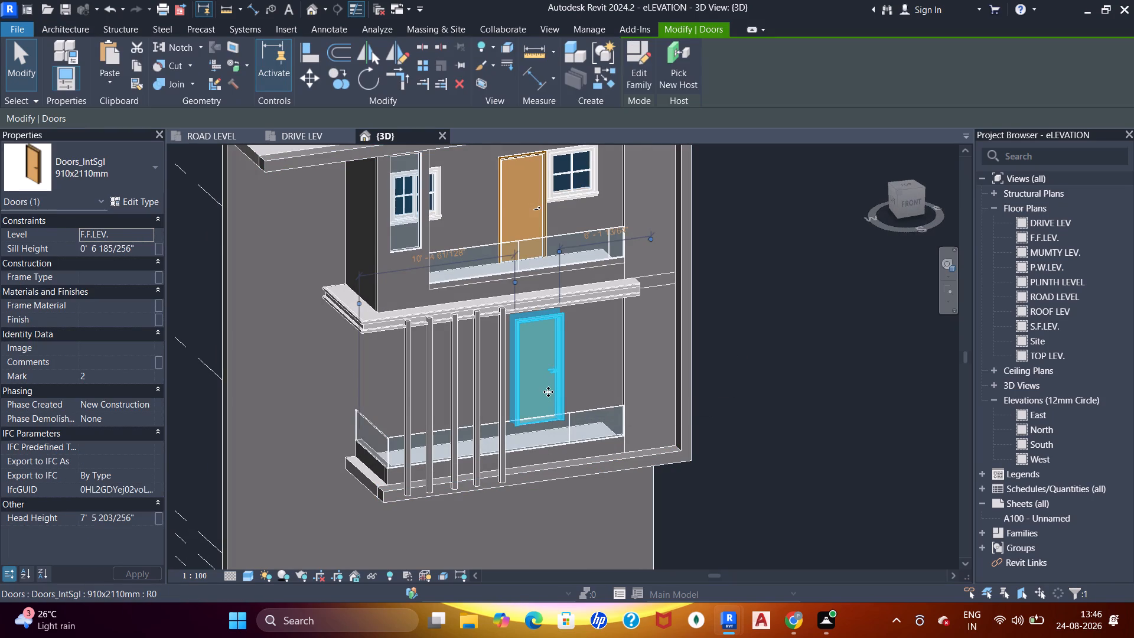
key("Down")
key("Down")
key("Down")
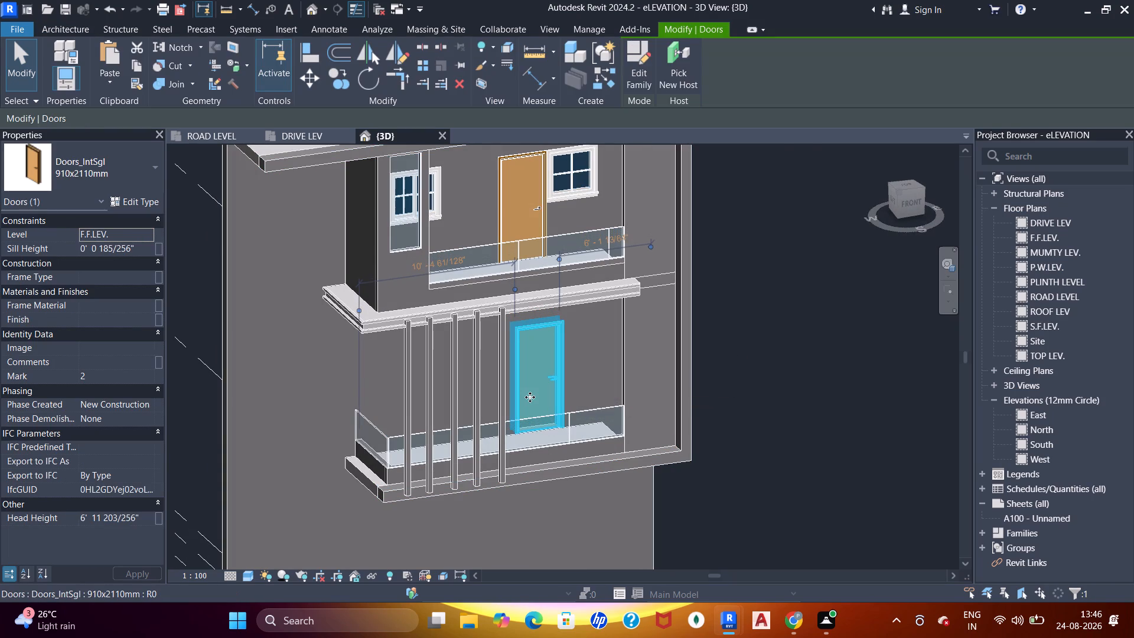
scroll(530, 397, "up", 8)
key("Down")
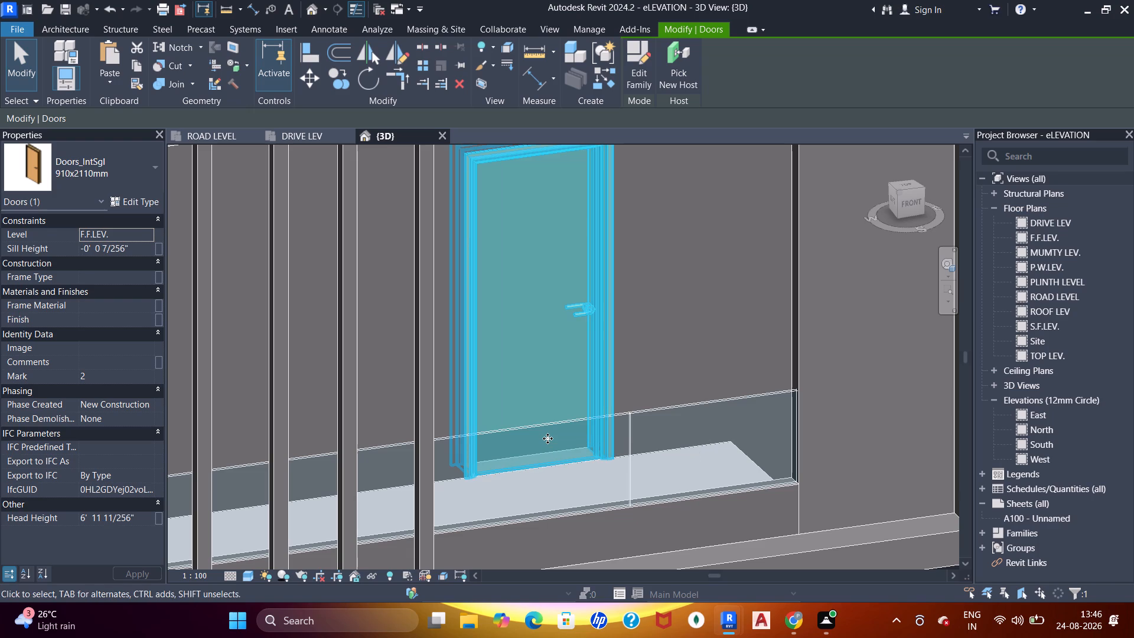
key("Escape")
key("Escape")
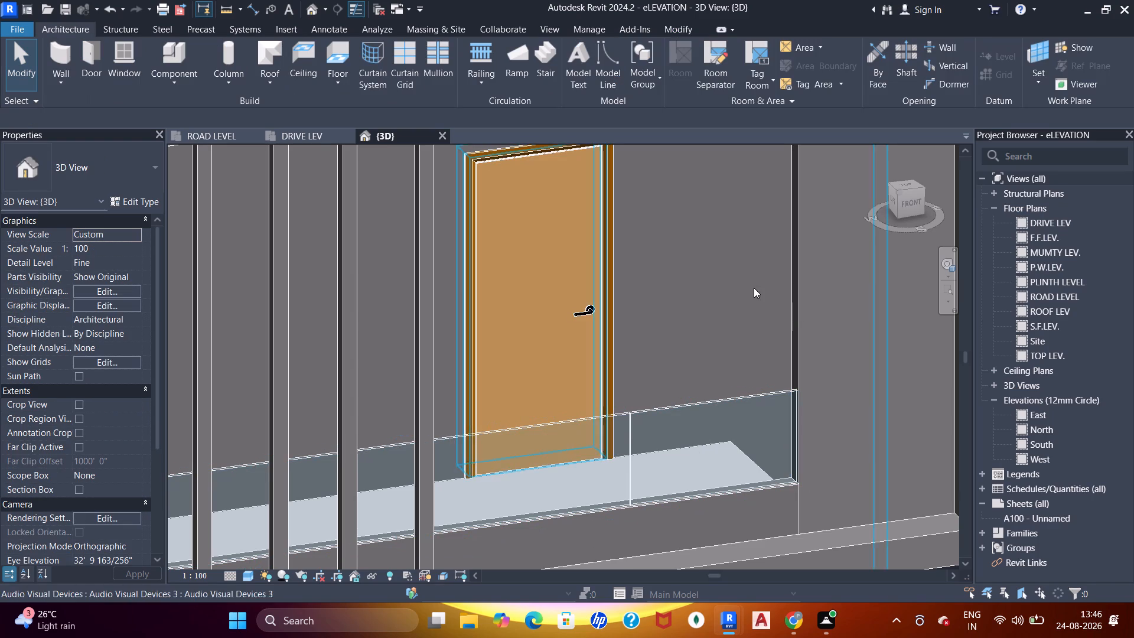
Shift the first-floor balcony door 1'-4" toward the vertical pipes and check its placement against the DRIVE LEV drawing.
scroll(706, 286, "down", 10)
middle_click_drag(690, 339, 643, 291, "shift")
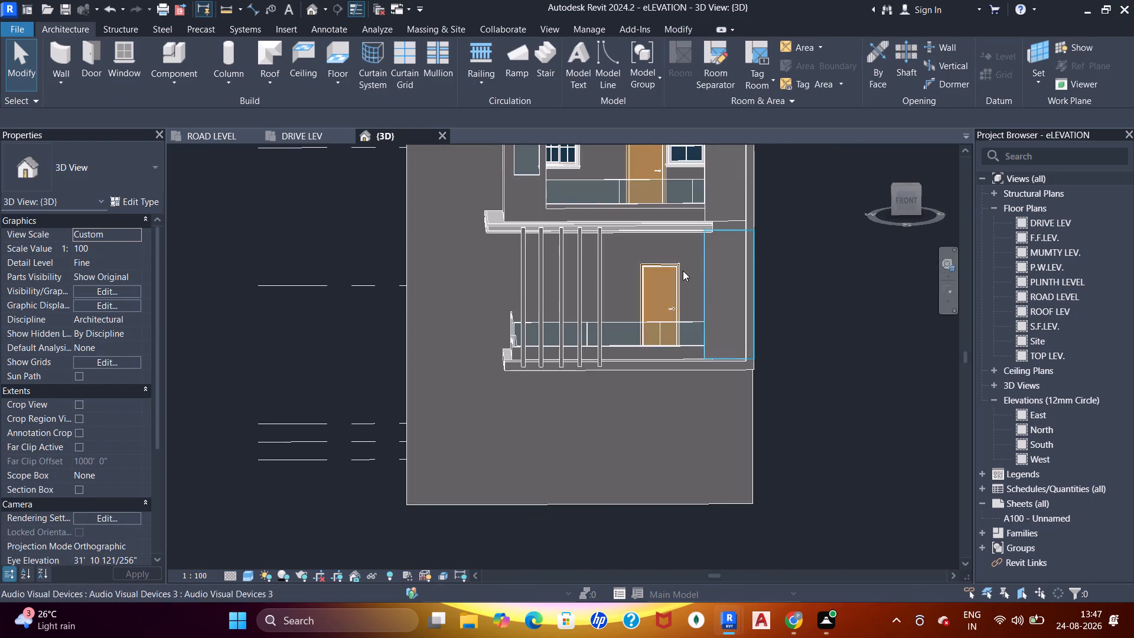
scroll(662, 276, "down", 1)
middle_click_drag(627, 299, 615, 309)
scroll(631, 308, "up", 3)
middle_click_drag(641, 301, 612, 346)
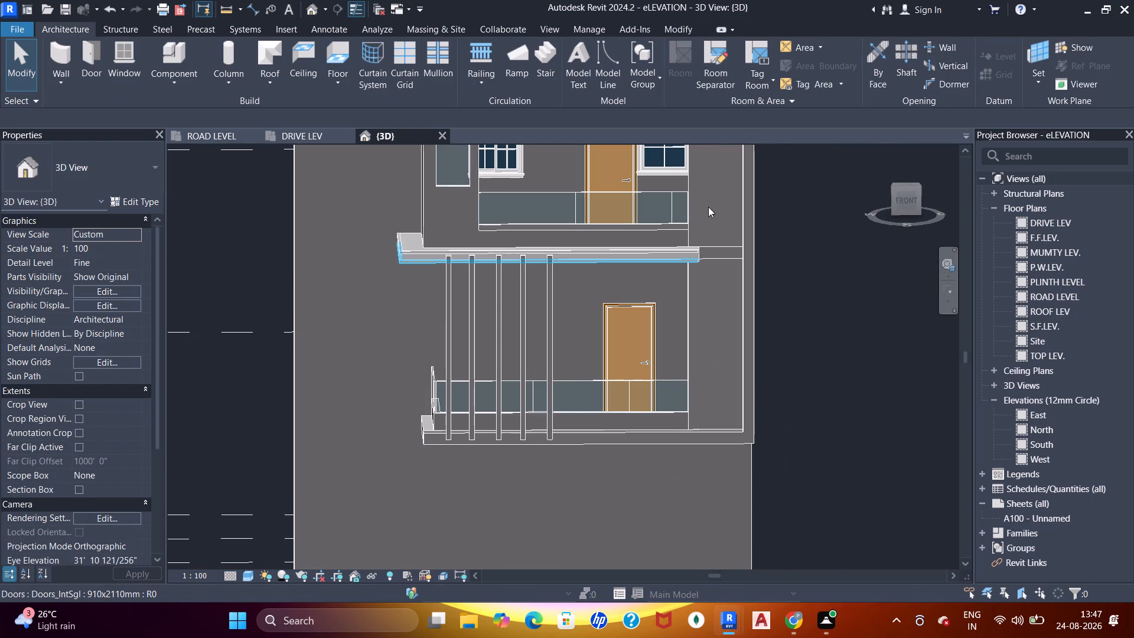
left_click(910, 202)
scroll(536, 216, "up", 6)
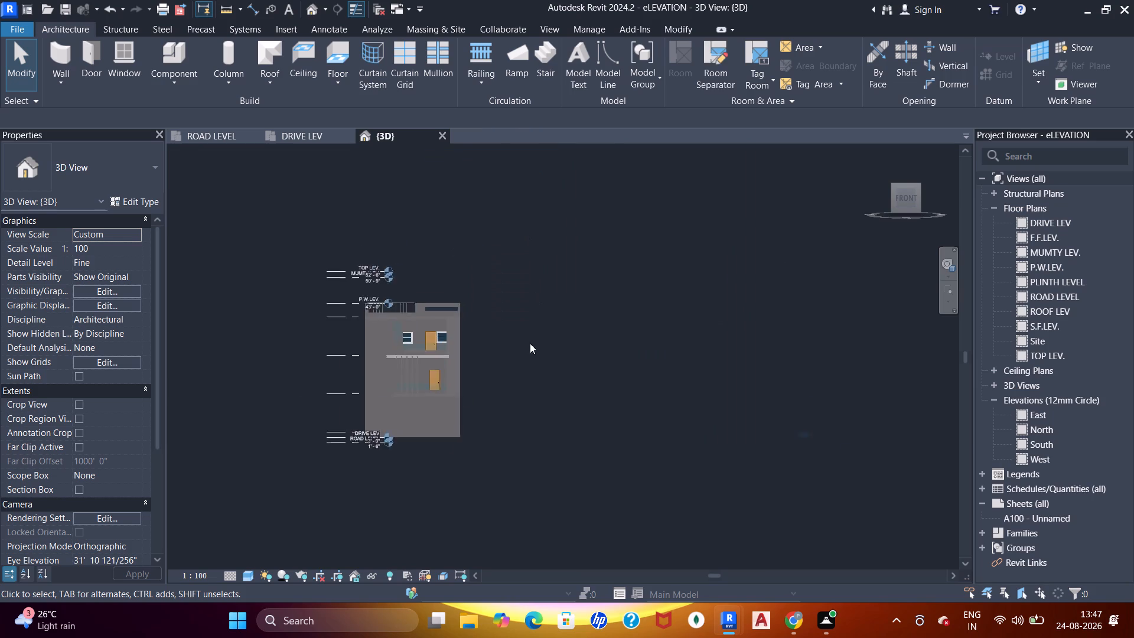
scroll(530, 343, "up", 8)
middle_click_drag(350, 418, 534, 444)
scroll(536, 409, "up", 4)
left_click(538, 403)
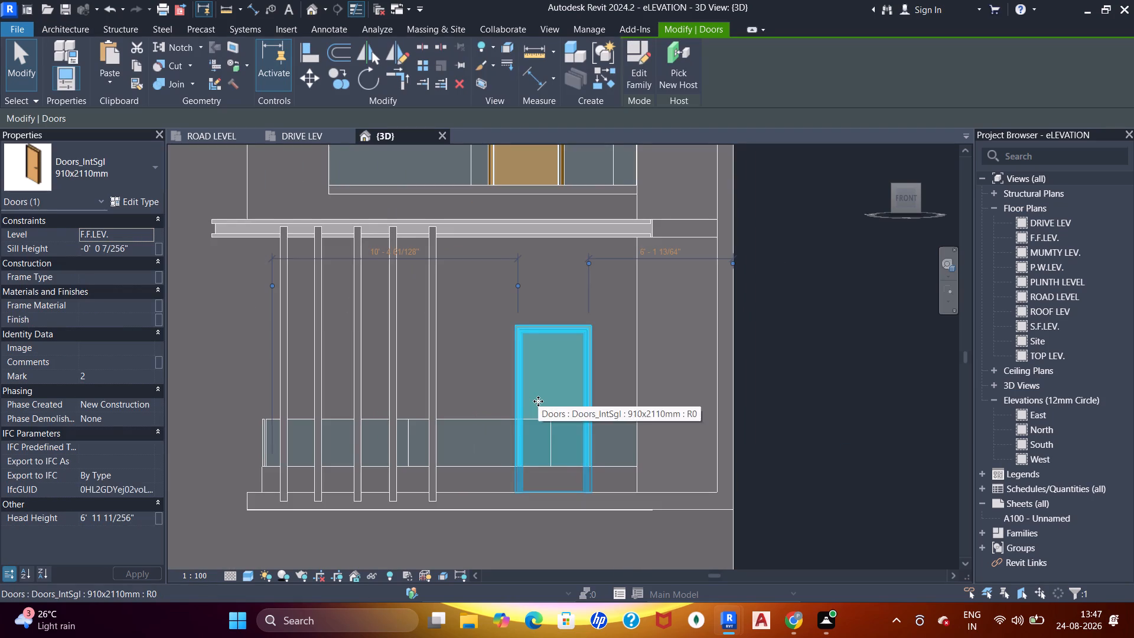
key("Left")
key("Left")
key("Left")
key("Left")
key("Left")
key("Left")
key("Left")
key("Left")
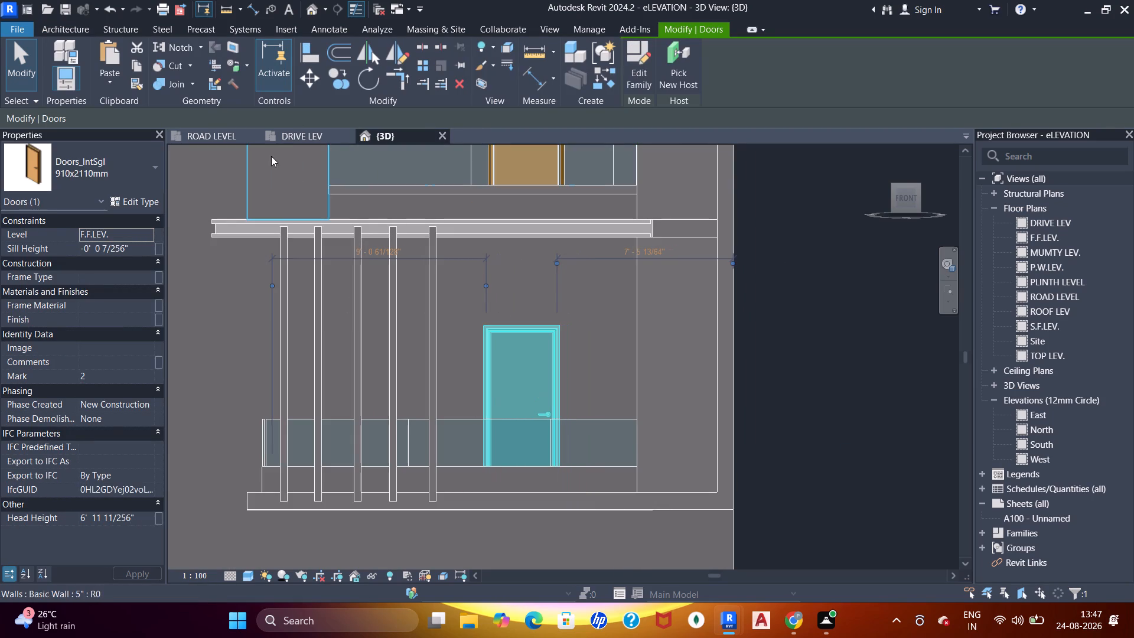
left_click(281, 135)
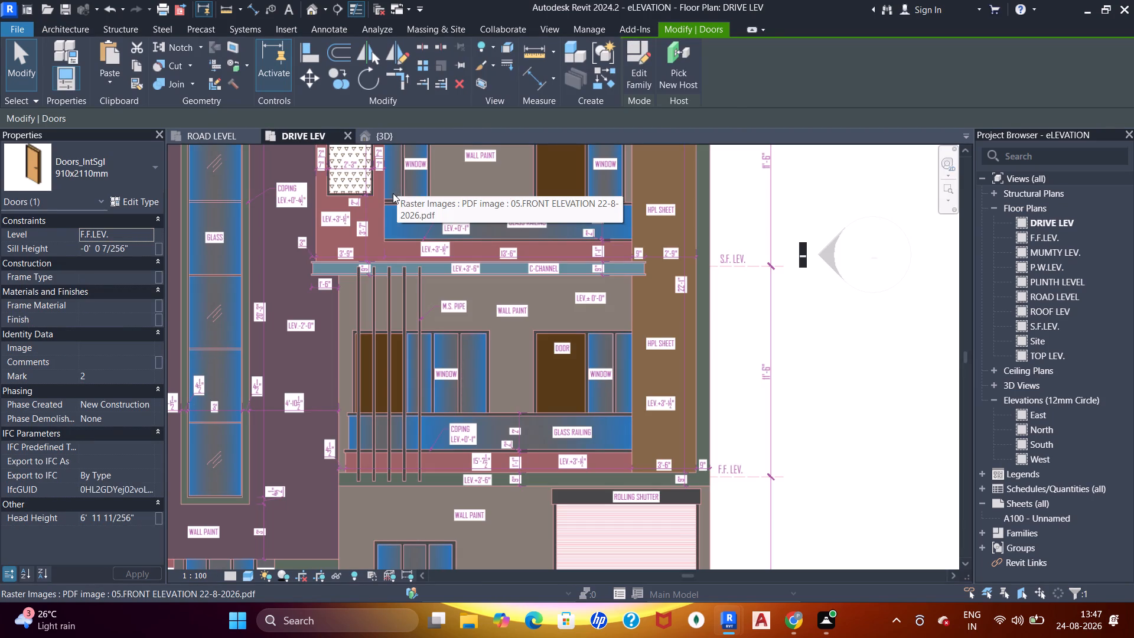
left_click(392, 139)
Copy the upper balcony's sliding window down to the first floor, between the balcony door and the side wall.
middle_click_drag(478, 253, 482, 305)
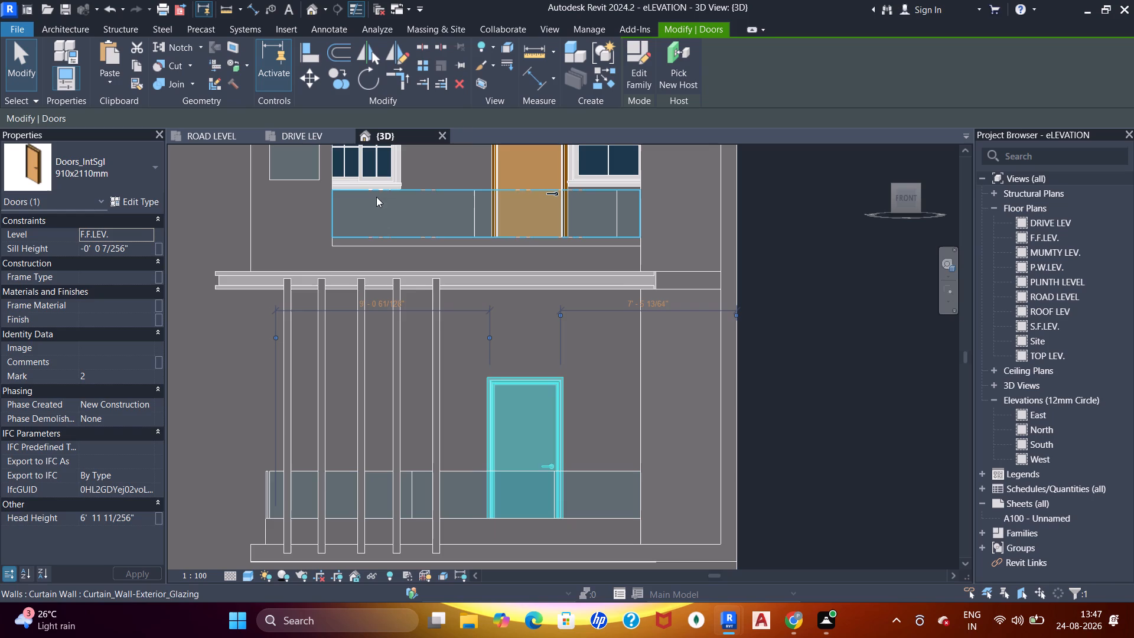
left_click(366, 164)
left_click(347, 84)
left_click(399, 178)
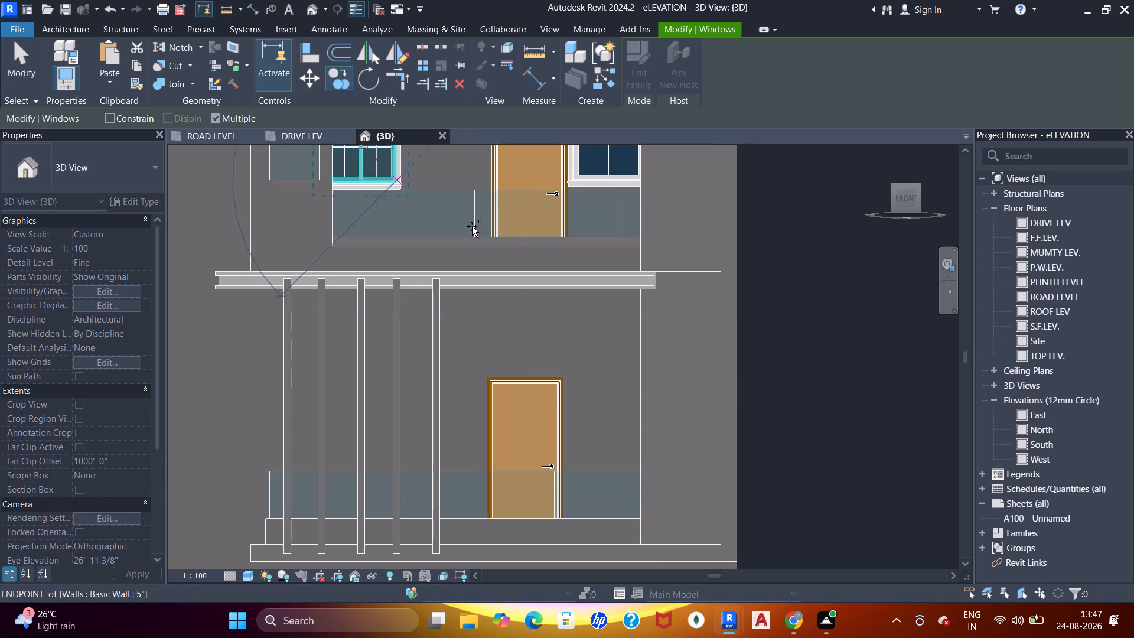
left_click(623, 448)
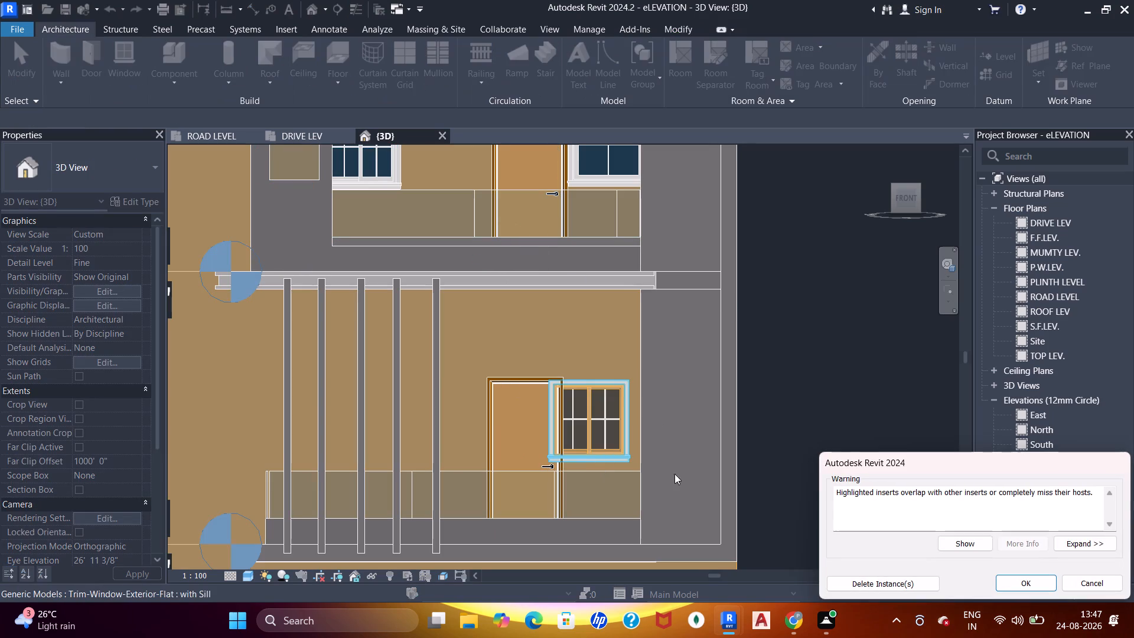
left_click(1027, 586)
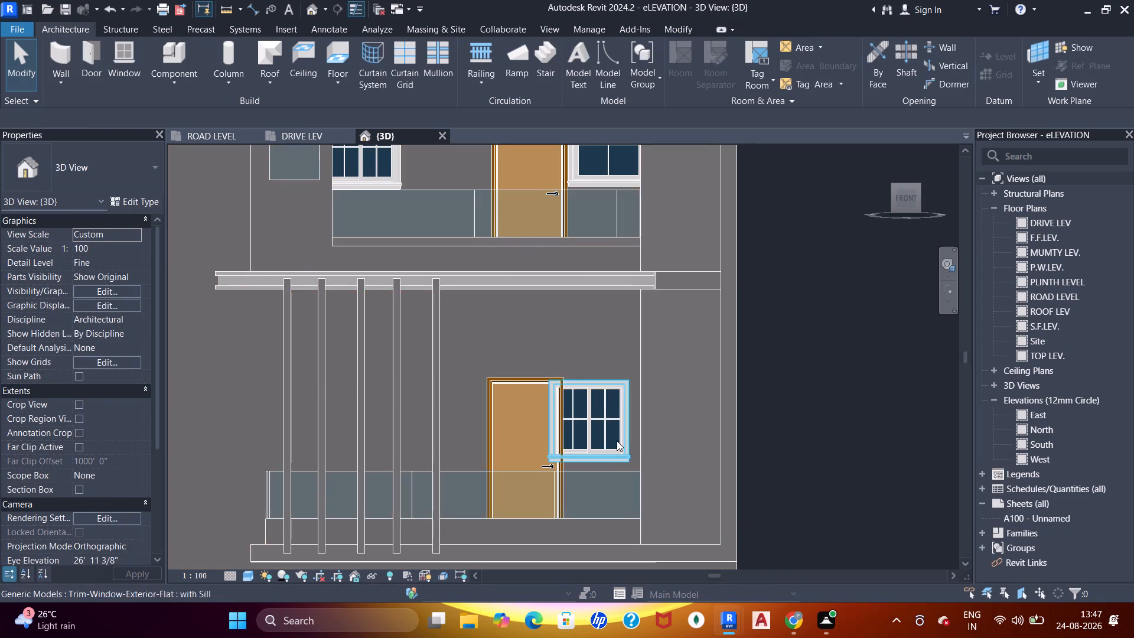
Nudge the copied sliding window to about 5 3/8" from the first-floor door, with a sill height of about 3'-10".
scroll(617, 441, "up", 3)
left_click(616, 441)
key("Right")
key("Right")
key("Right")
key("Right")
key("Right")
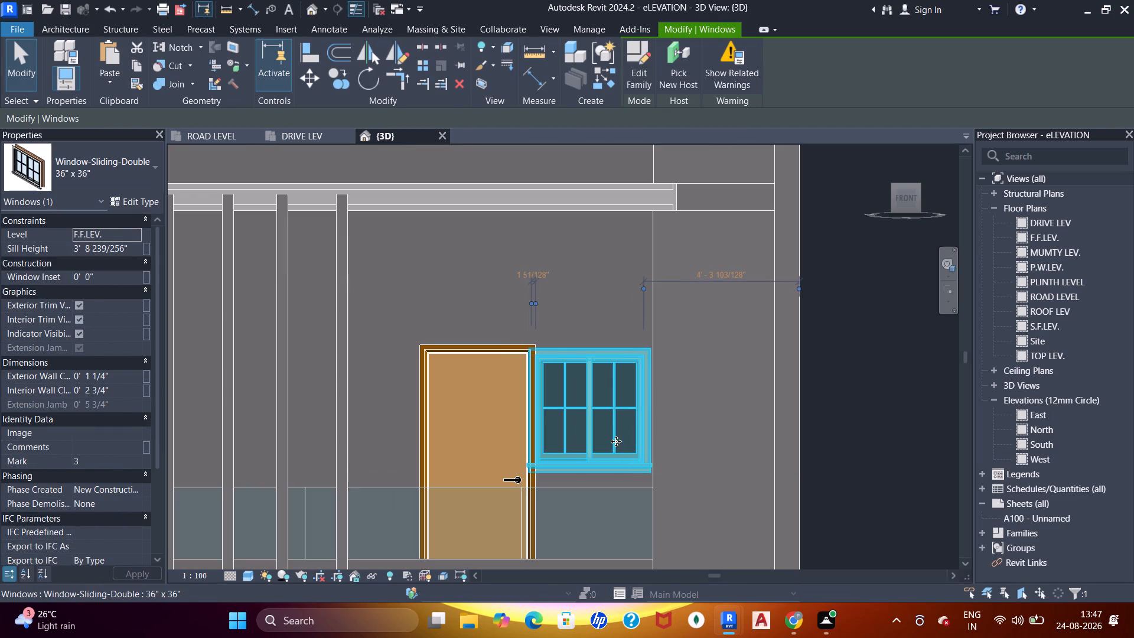
key("Right")
key("Up")
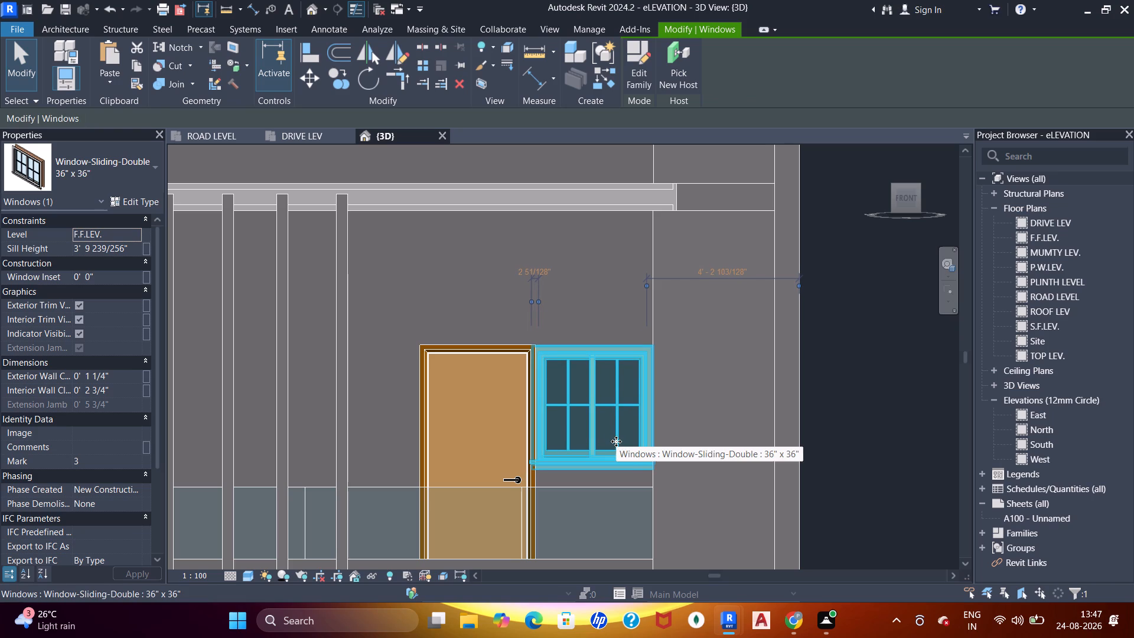
key("Down")
key("Up")
key("Left")
key("Right")
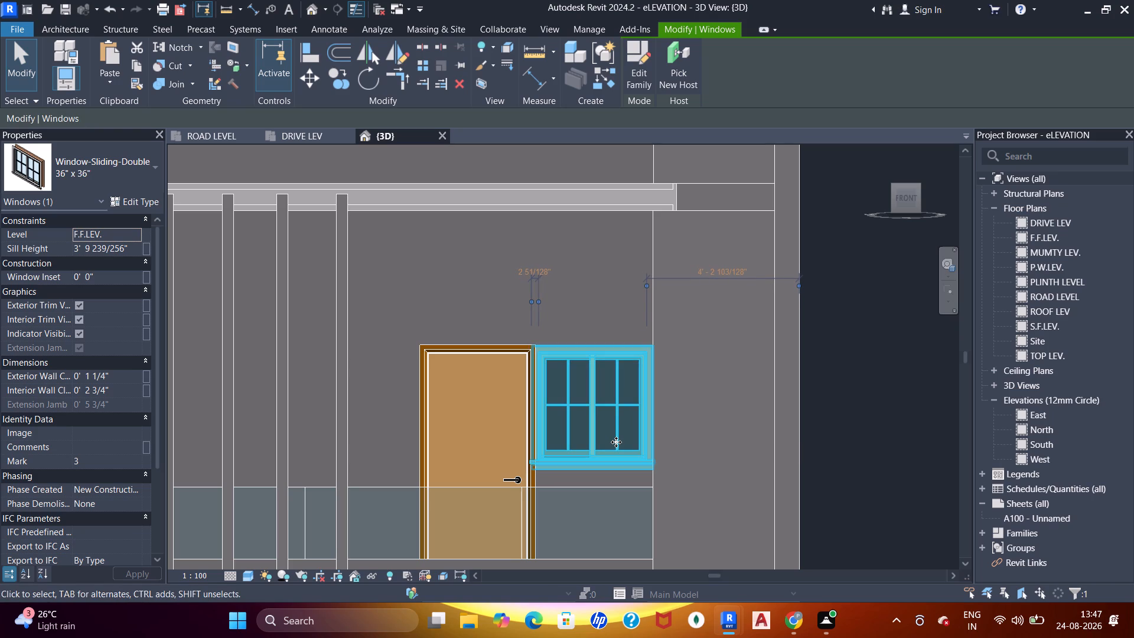
key("Escape")
left_click(588, 389)
key("Right")
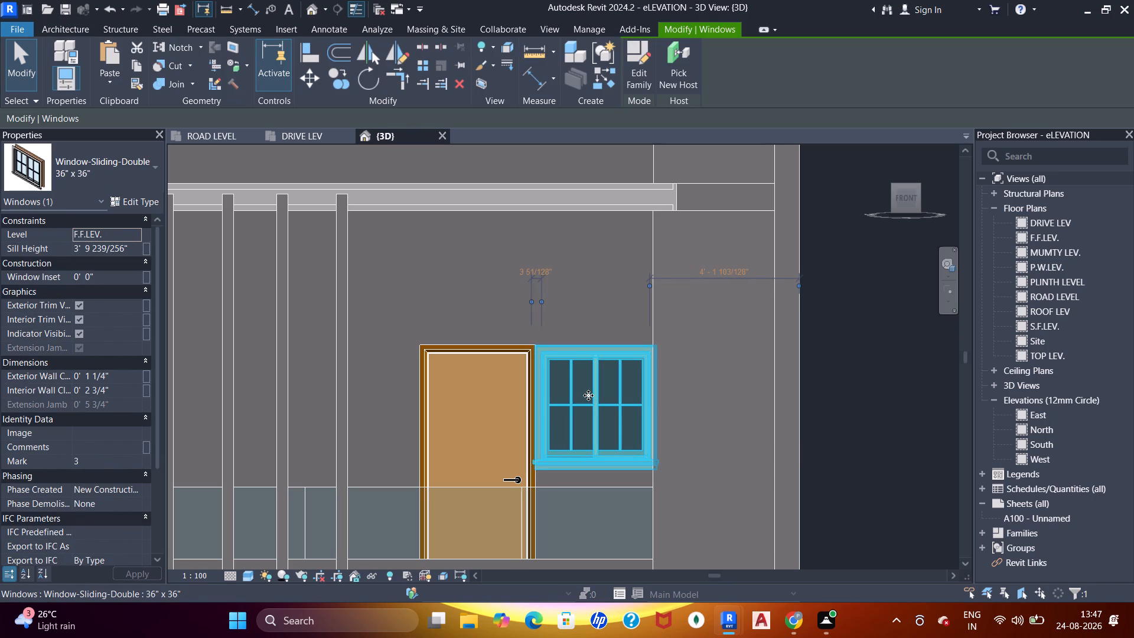
key("Right")
key("Right")
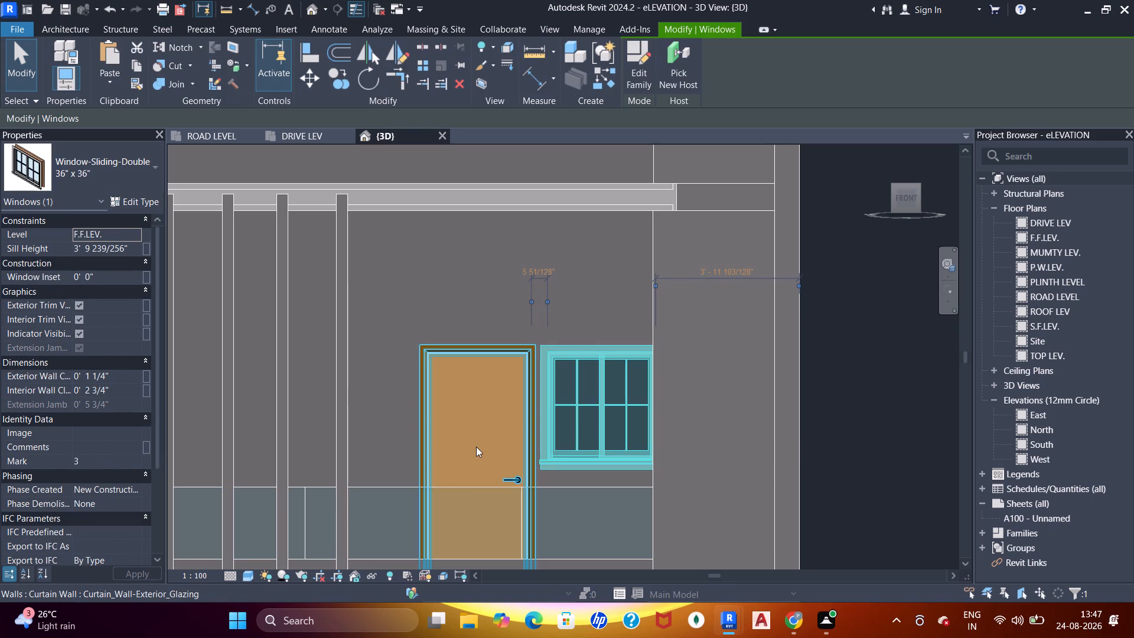
Nudge the first-floor balcony door 1" toward the sliding window.
left_click(483, 422)
key("Right")
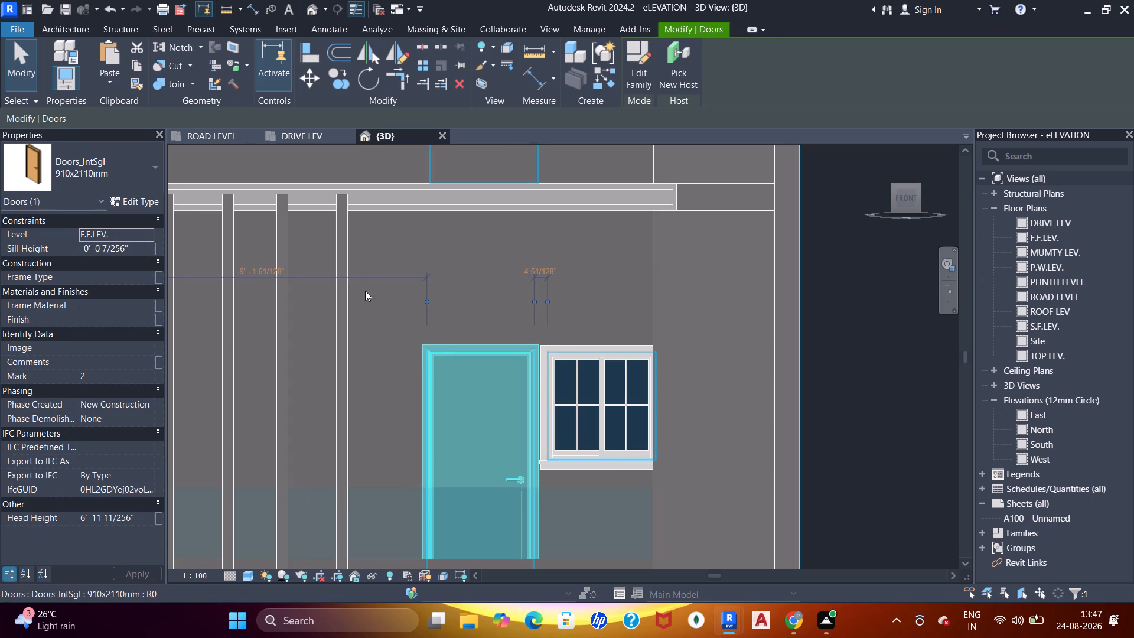
scroll(369, 323, "down", 2)
middle_click_drag(373, 317, 467, 328)
scroll(426, 311, "down", 2)
middle_click_drag(418, 315, 449, 325)
key("Escape")
key("Escape")
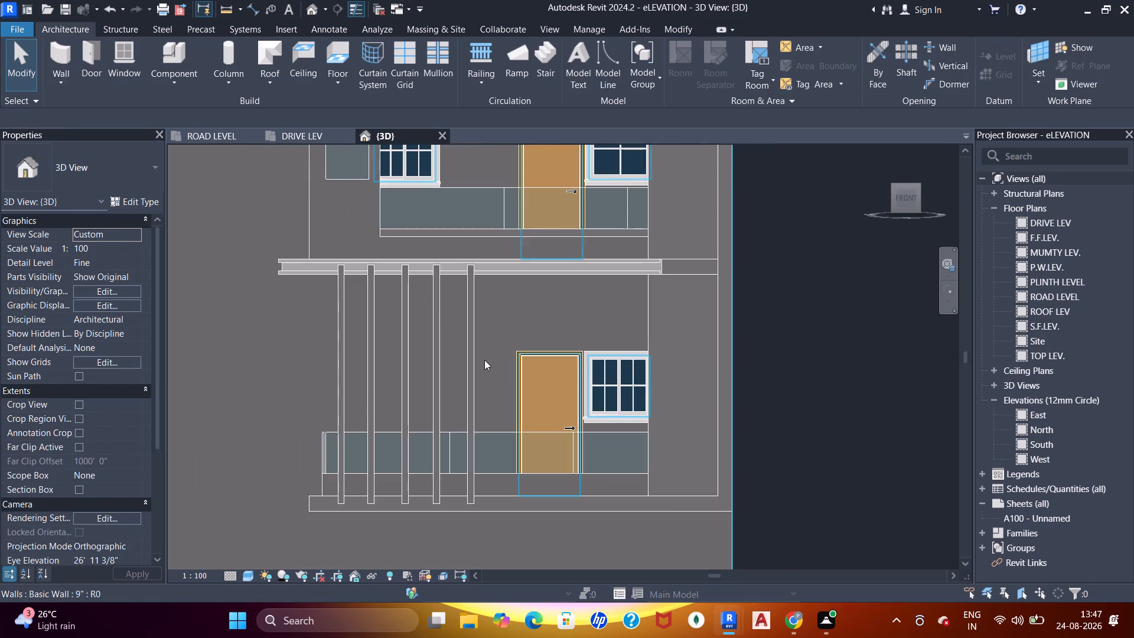
Copy the first-floor balcony door along the wall to behind the vertical pipes, keeping the same height.
scroll(484, 360, "up", 1)
scroll(435, 220, "up", 1)
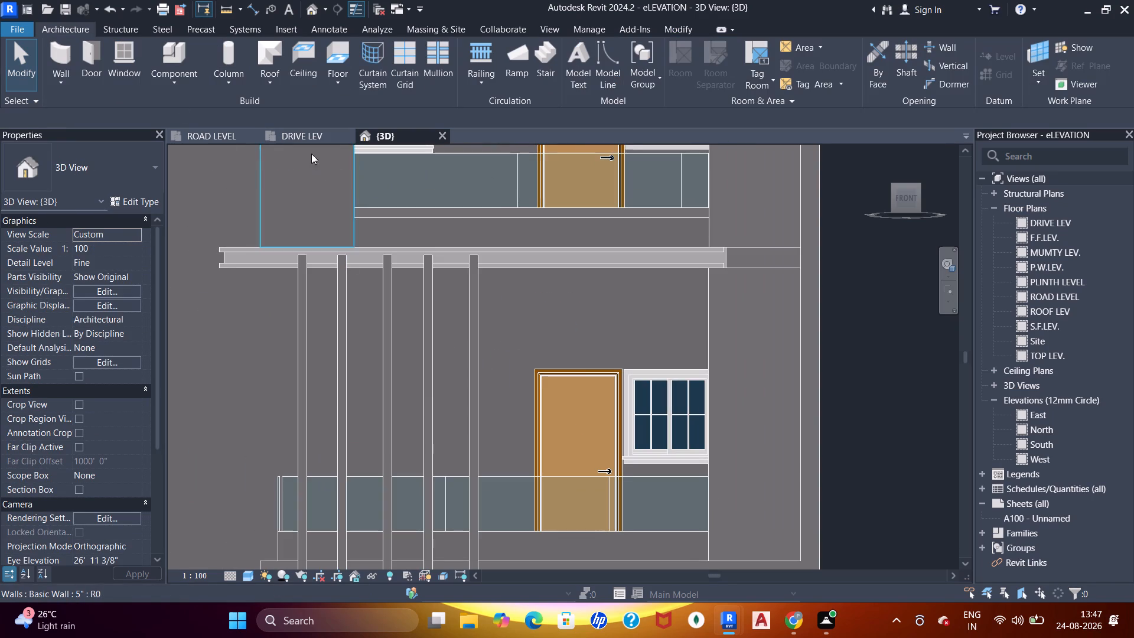
left_click(582, 421)
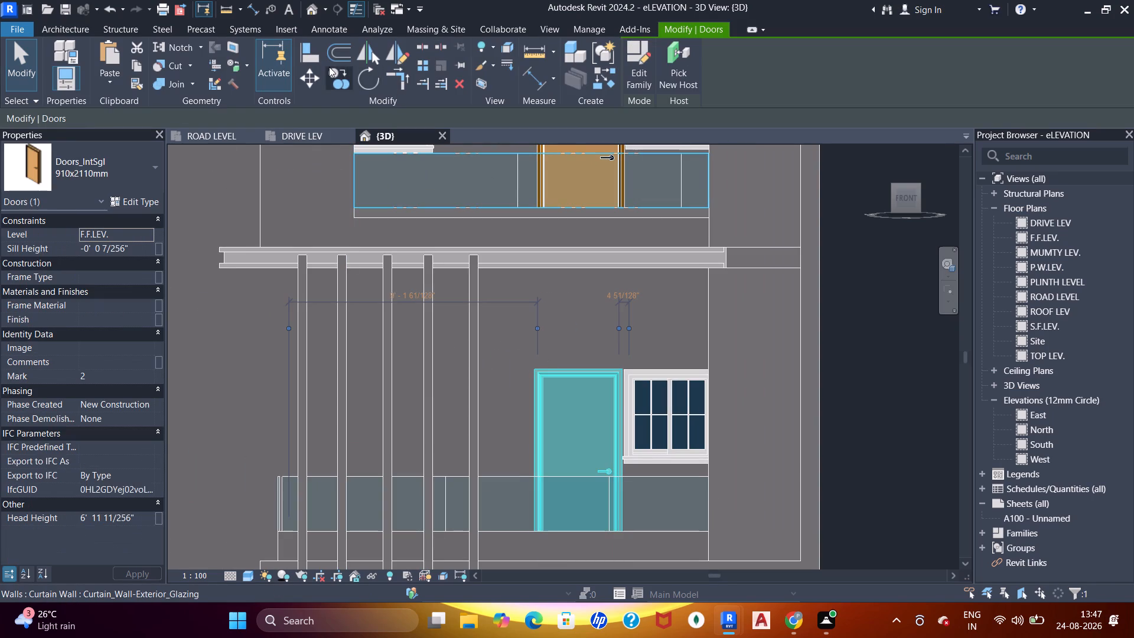
left_click(337, 70)
left_click(534, 369)
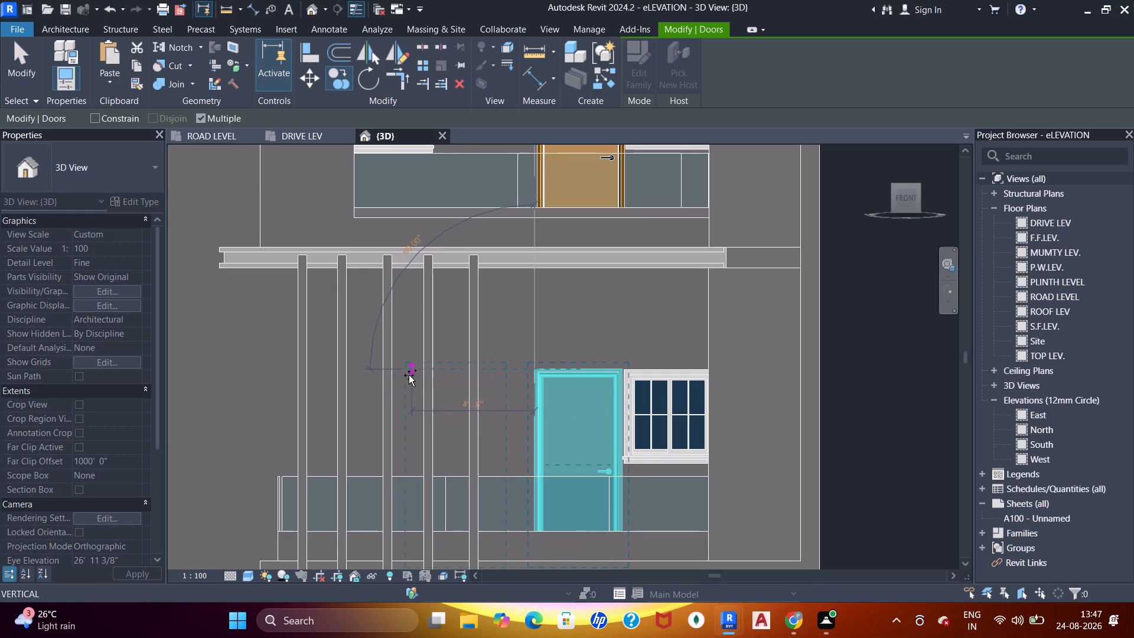
left_click(387, 375)
scroll(470, 339, "down", 2)
middle_click_drag(470, 339, 496, 283)
key("Escape")
key("Escape")
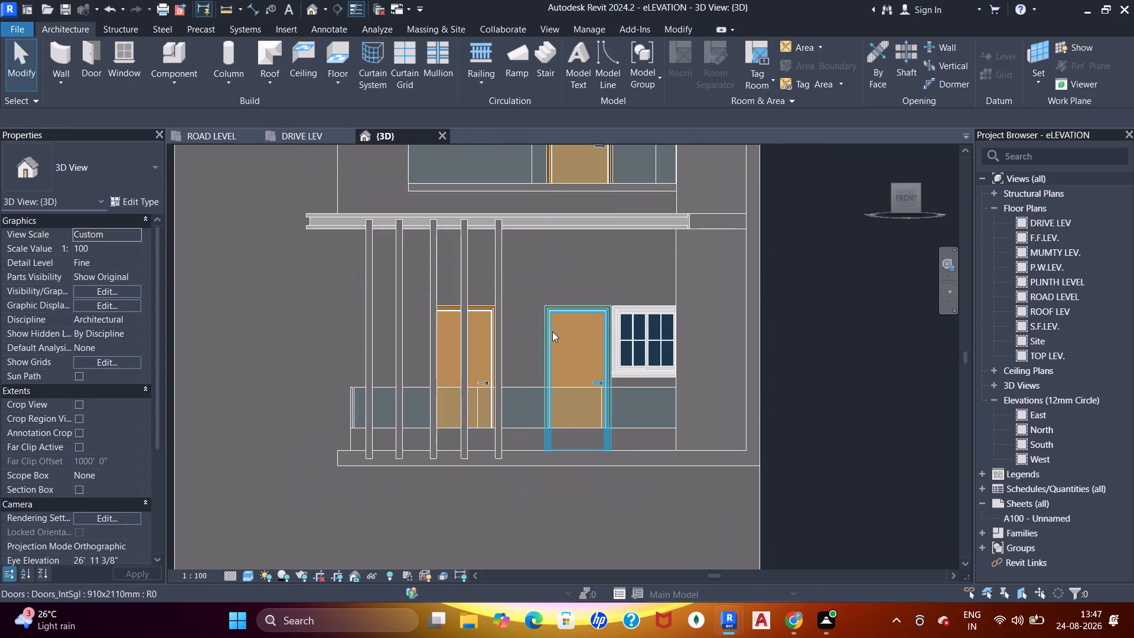
Inspect the copied first-floor door in 3D and compare its placement with the DRIVE LEV elevation drawing.
middle_click_drag(539, 336, 562, 432, "shift")
middle_click_drag(579, 437, 355, 107)
scroll(516, 311, "down", 5)
middle_click_drag(550, 390, 543, 272)
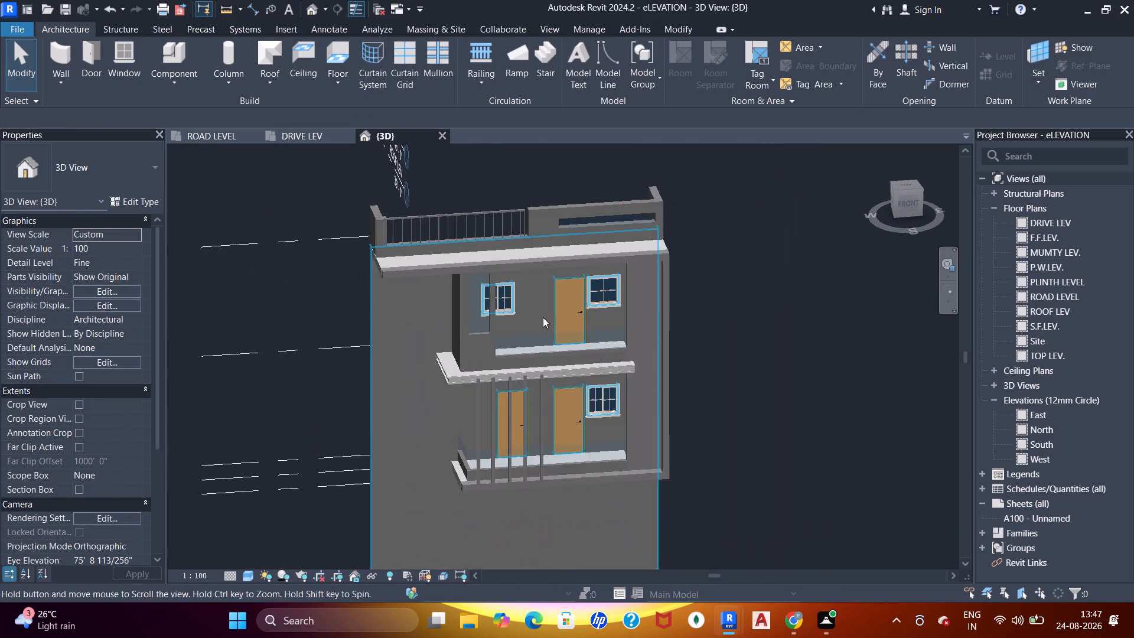
scroll(534, 364, "up", 5)
middle_click_drag(527, 390, 532, 375, "shift")
middle_click_drag(526, 335, 505, 374)
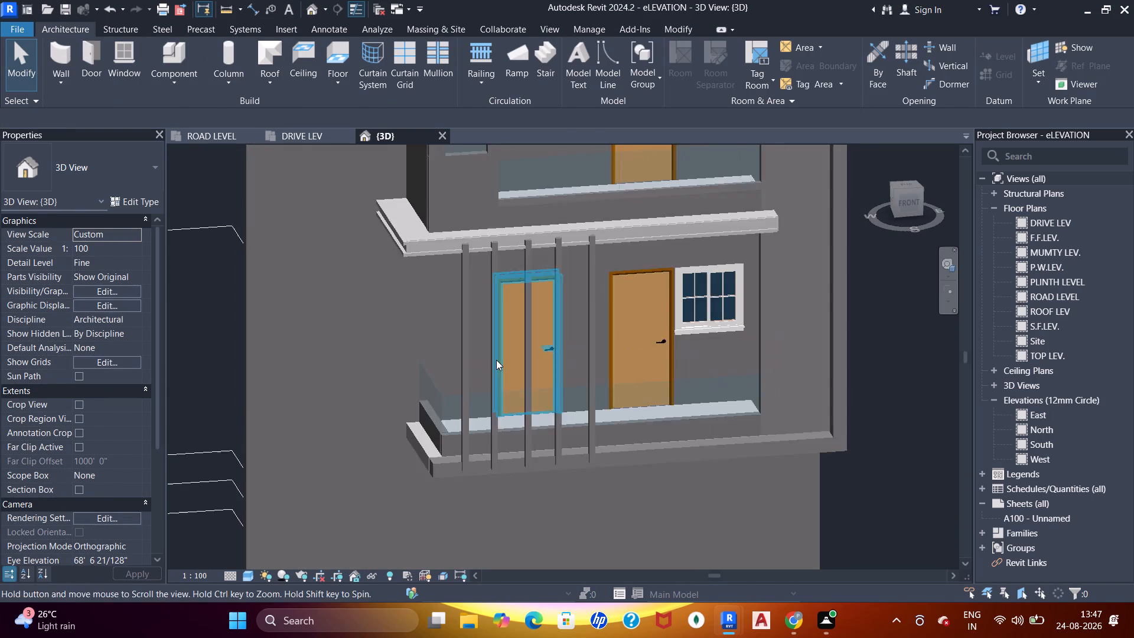
left_click(303, 138)
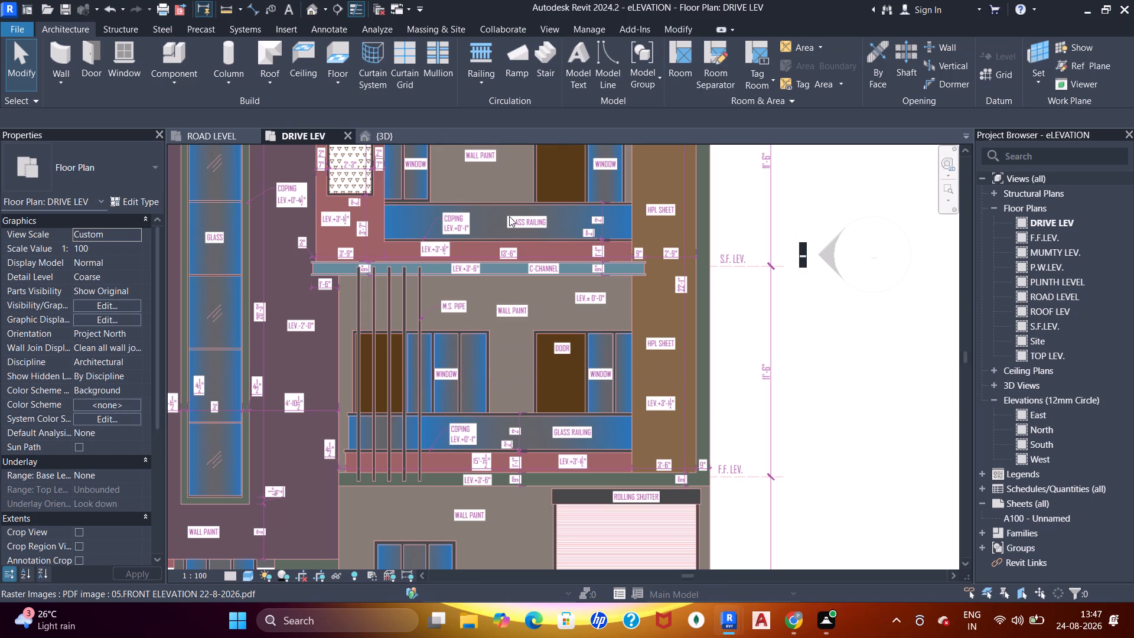
left_click(377, 134)
middle_click_drag(486, 383, 461, 372, "shift")
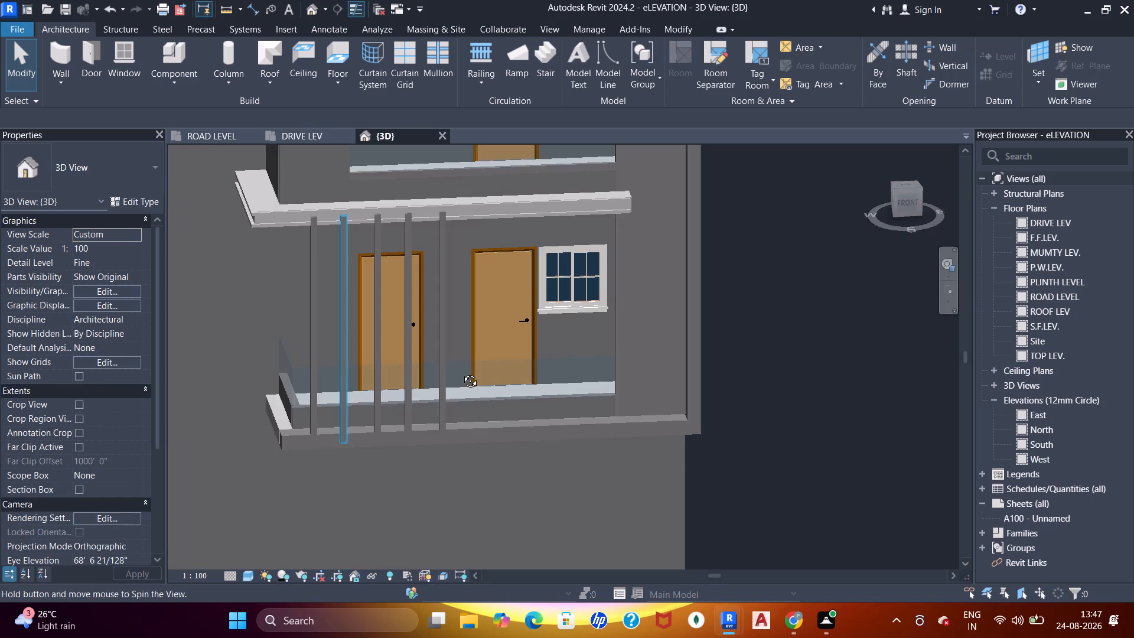
middle_click_drag(461, 372, 460, 371, "shift")
scroll(402, 337, "down", 5)
middle_click_drag(401, 359, 494, 467)
middle_click_drag(477, 450, 476, 412, "shift")
scroll(393, 265, "up", 3)
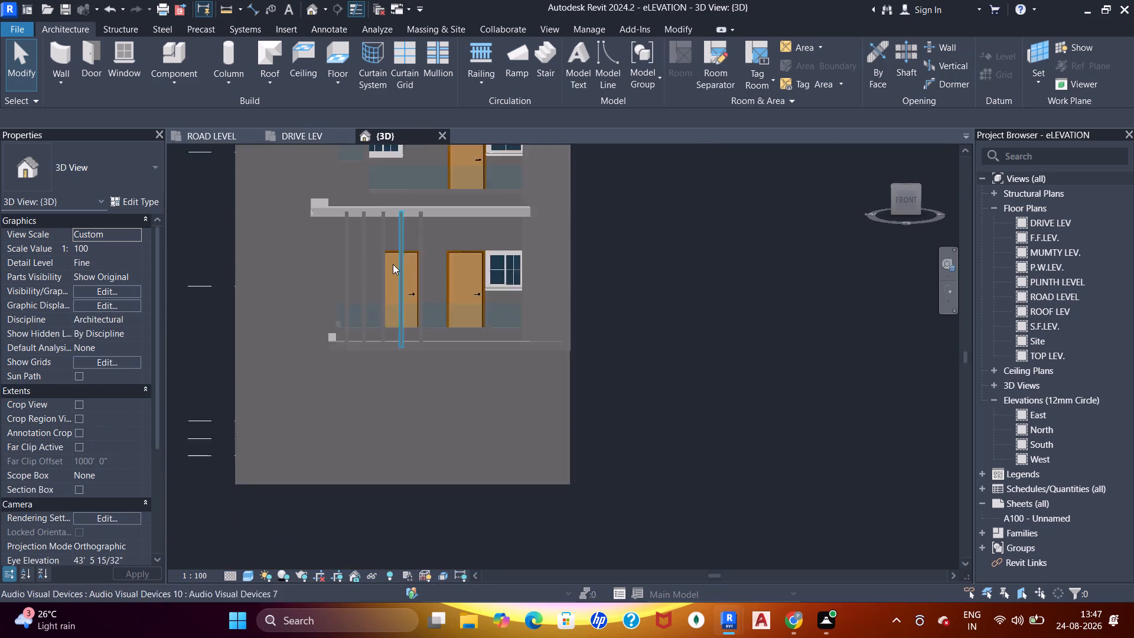
Nudge the copied door away from the original first-floor door to a gap of about 4'-6".
scroll(393, 264, "up", 2)
left_click(390, 258)
key("Left")
key("Left")
key("Left")
key("Left")
key("Left")
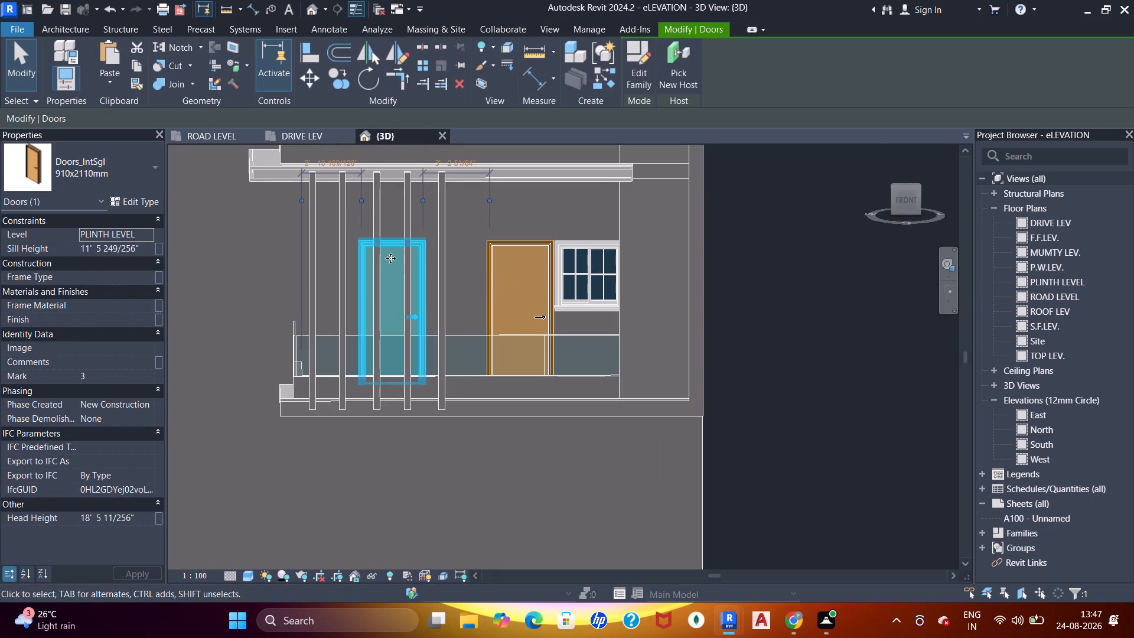
key("Left")
left_click(904, 203)
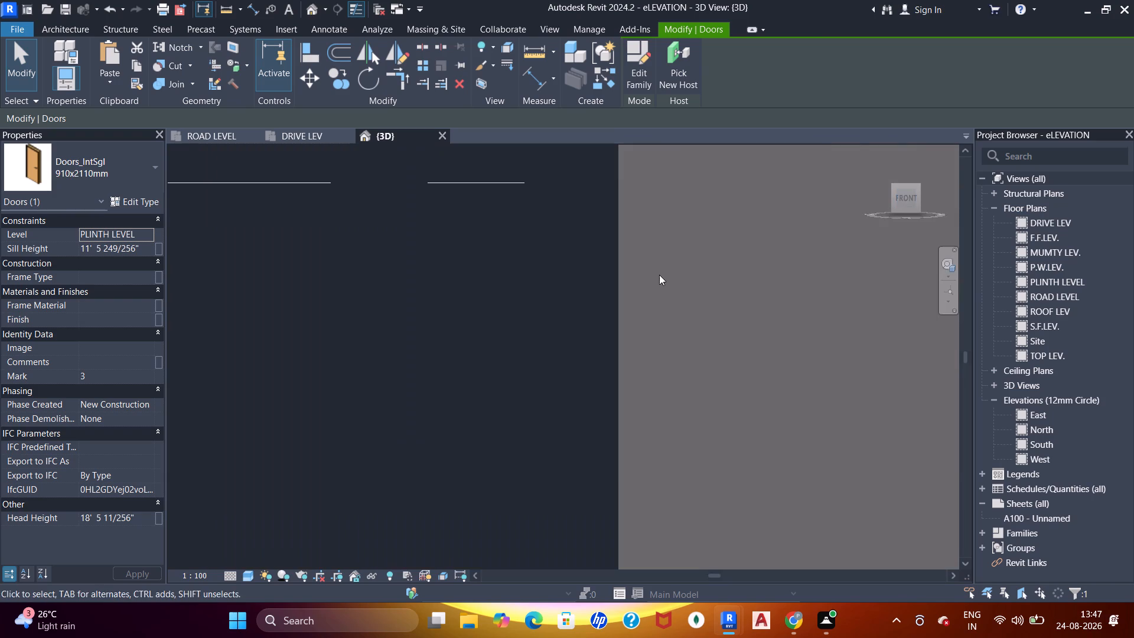
key("Left")
key("Left")
key("Left")
key("Left")
key("Left")
key("Left")
key("Left")
key("Left")
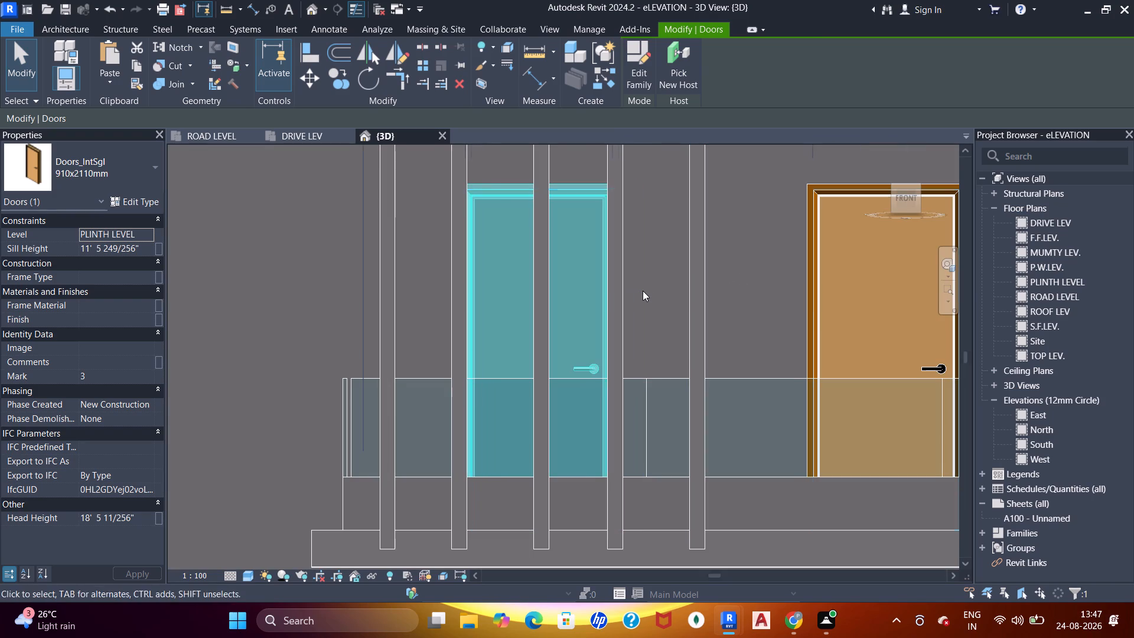
key("Left")
key("Left")
key("Left")
key("Left")
key("Left")
key("Left")
key("Left")
scroll(565, 275, "down", 4)
Compare the copied door's position relative to the vertical pipes with the DRIVE LEV elevation drawing.
middle_click_drag(543, 306, 582, 340, "shift")
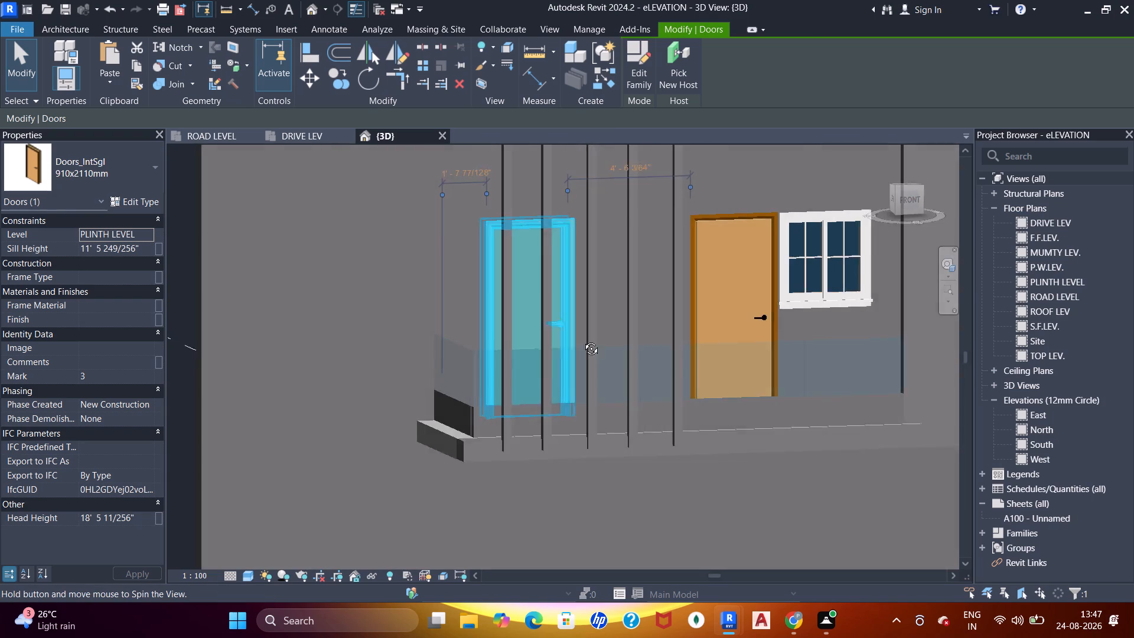
middle_click_drag(582, 340, 573, 402, "shift")
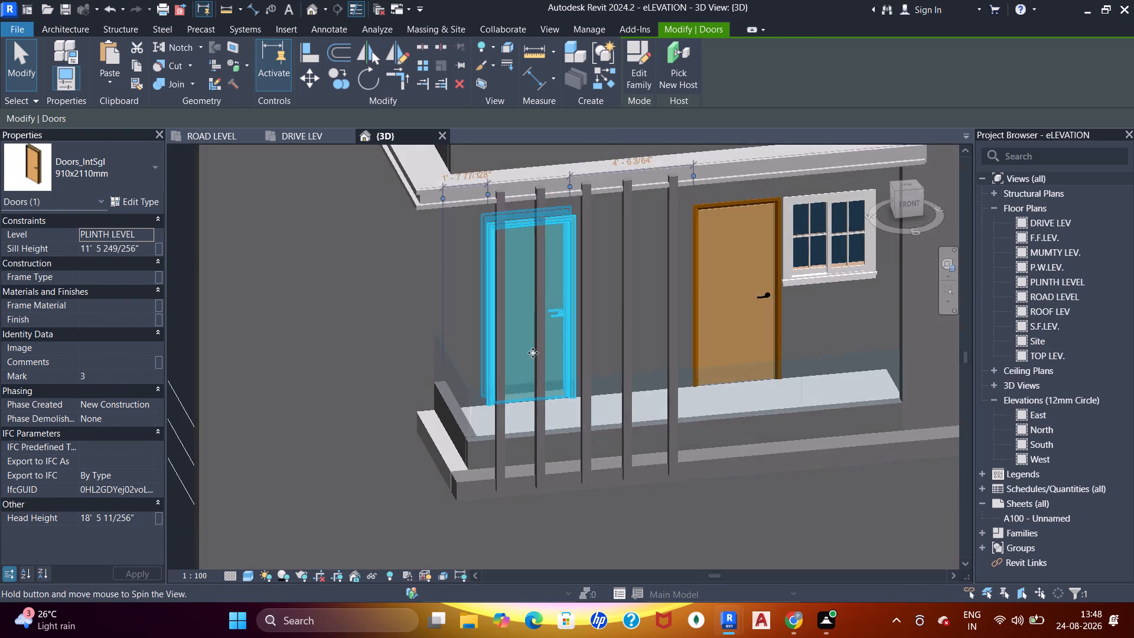
left_click(292, 137)
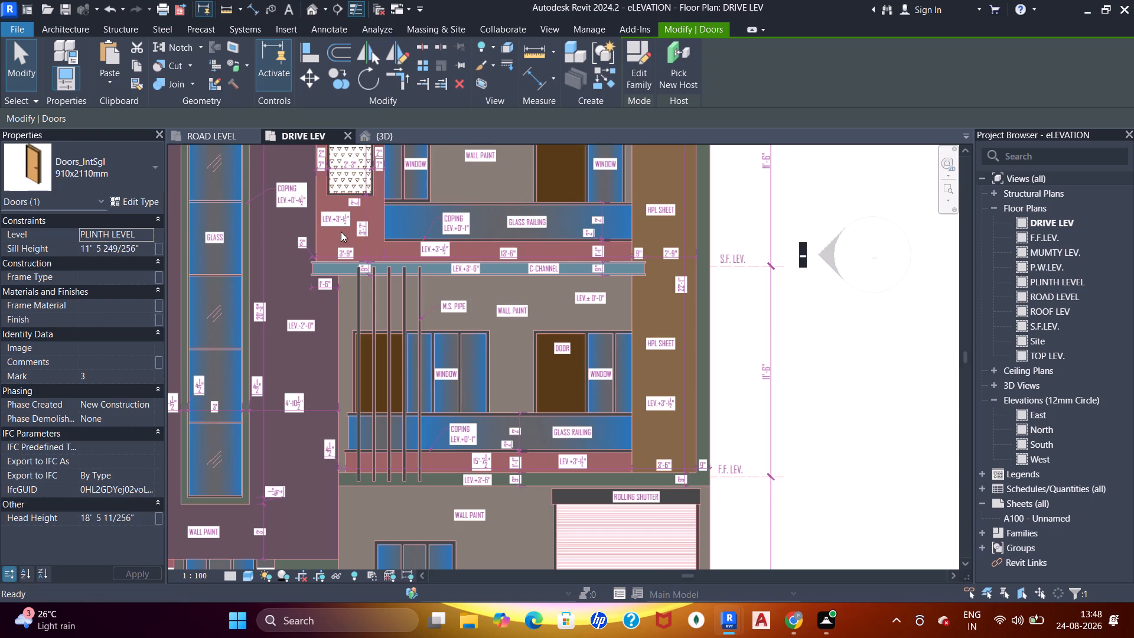
scroll(341, 244, "down", 3)
scroll(343, 272, "up", 2)
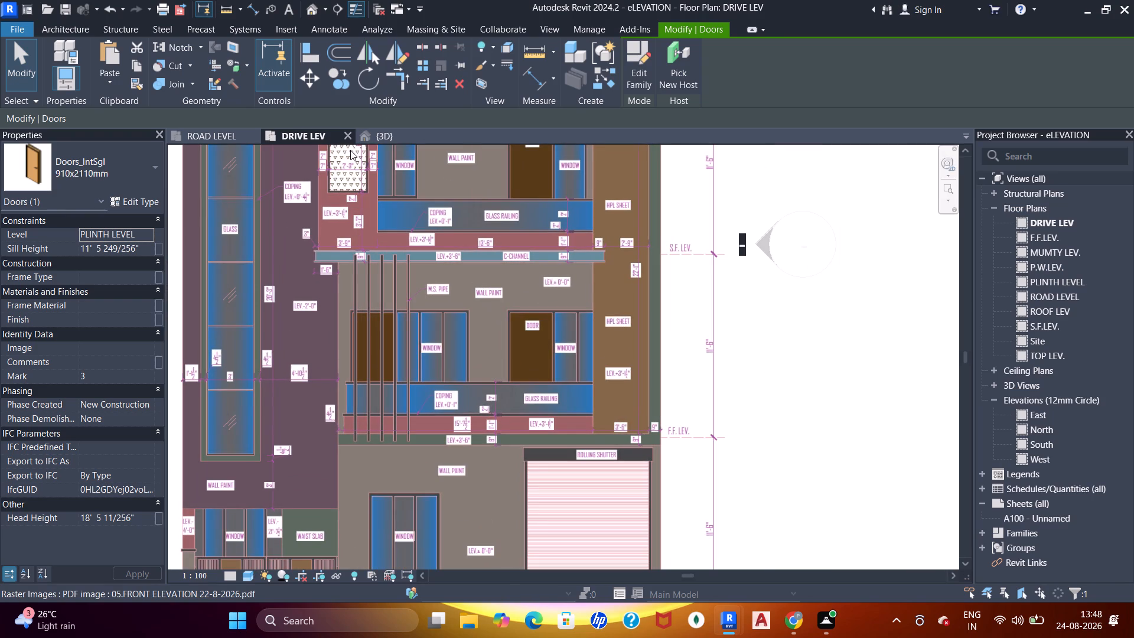
left_click(375, 138)
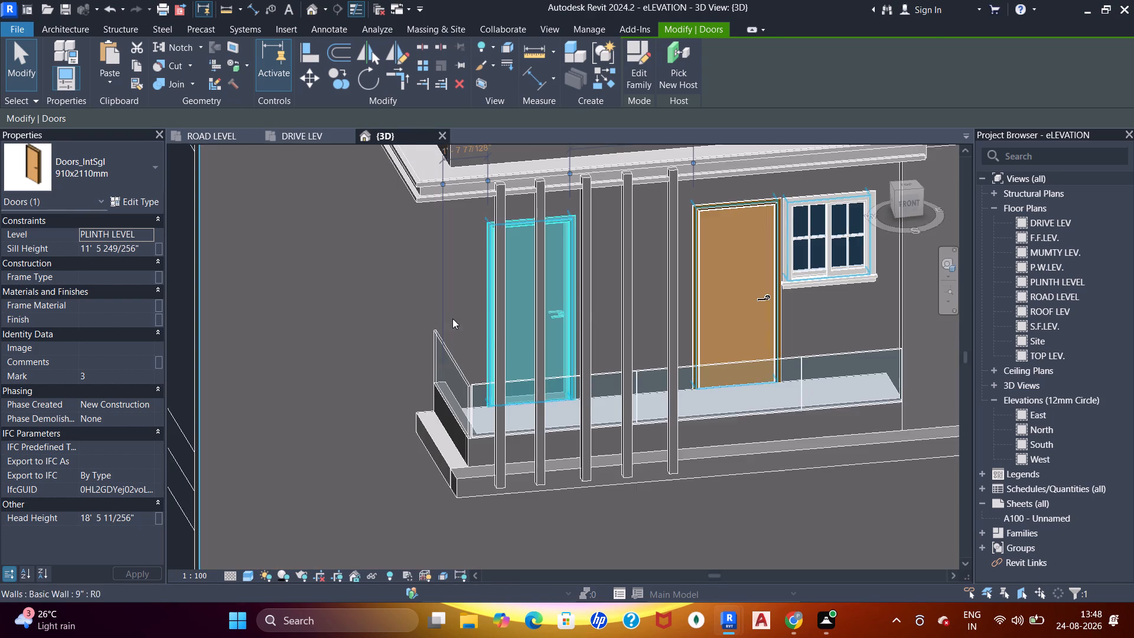
middle_click_drag(487, 336, 464, 235, "shift")
left_click(308, 144)
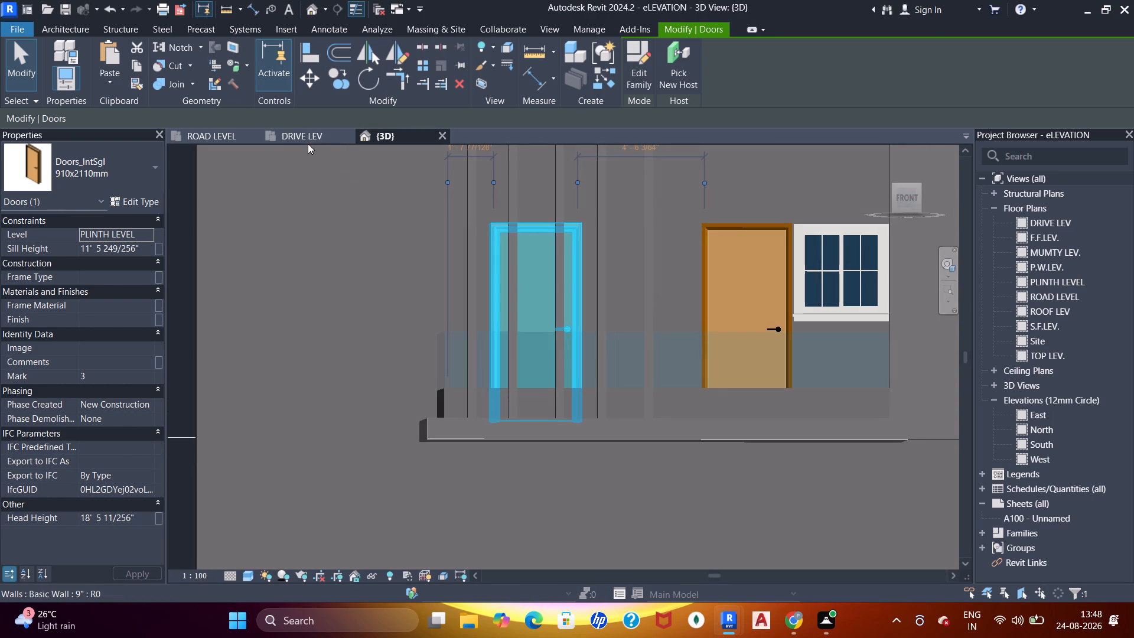
left_click(309, 134)
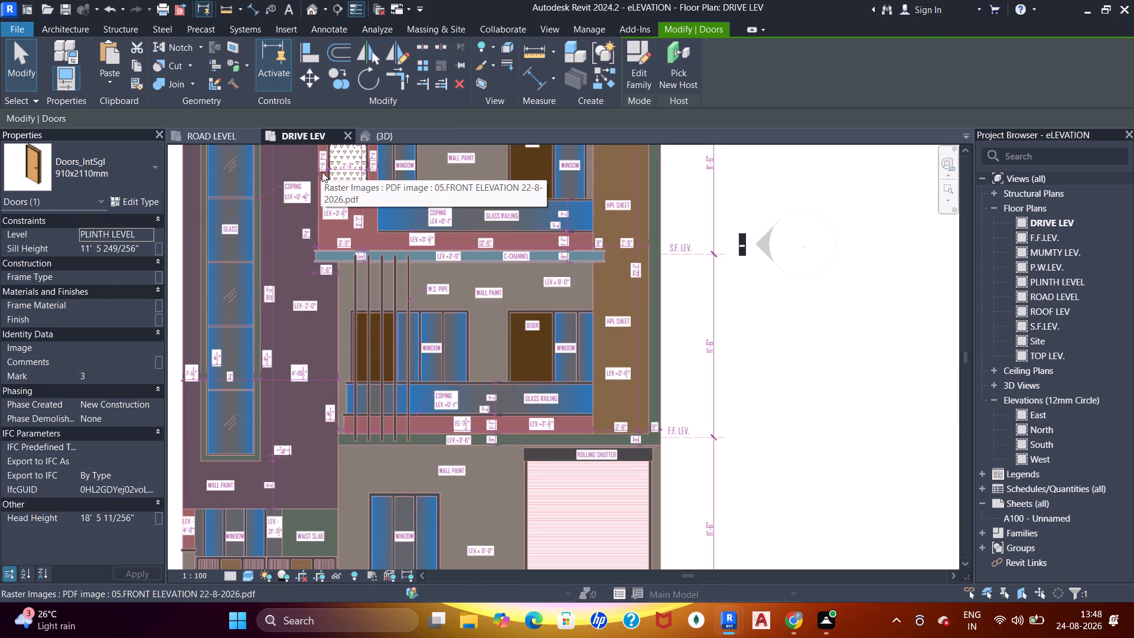
left_click(370, 139)
middle_click_drag(552, 349, 563, 351, "shift")
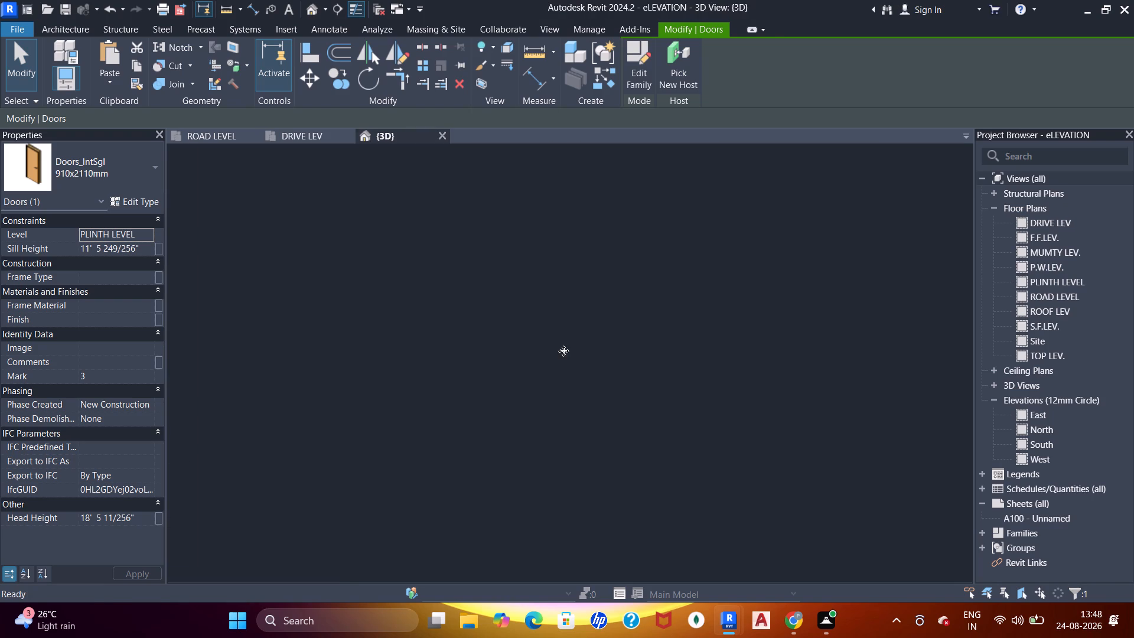
middle_click_drag(563, 351, 524, 376, "shift")
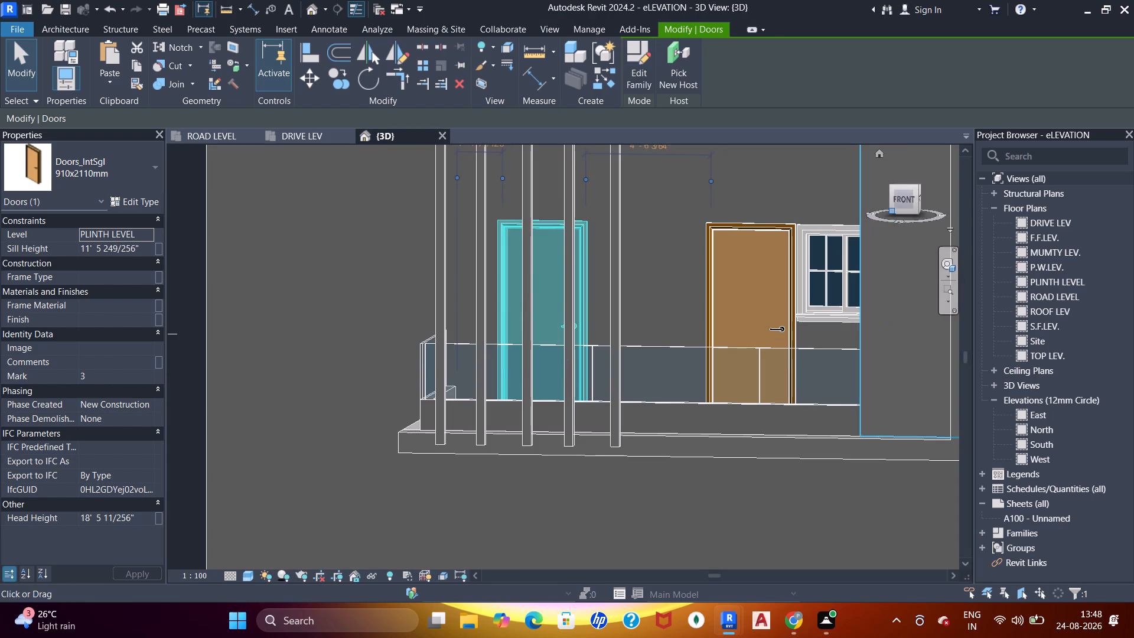
Nudge the copied door further toward the balcony's open end until its outer edge sits just past the outermost vertical pipe.
left_click(901, 206)
key("Left")
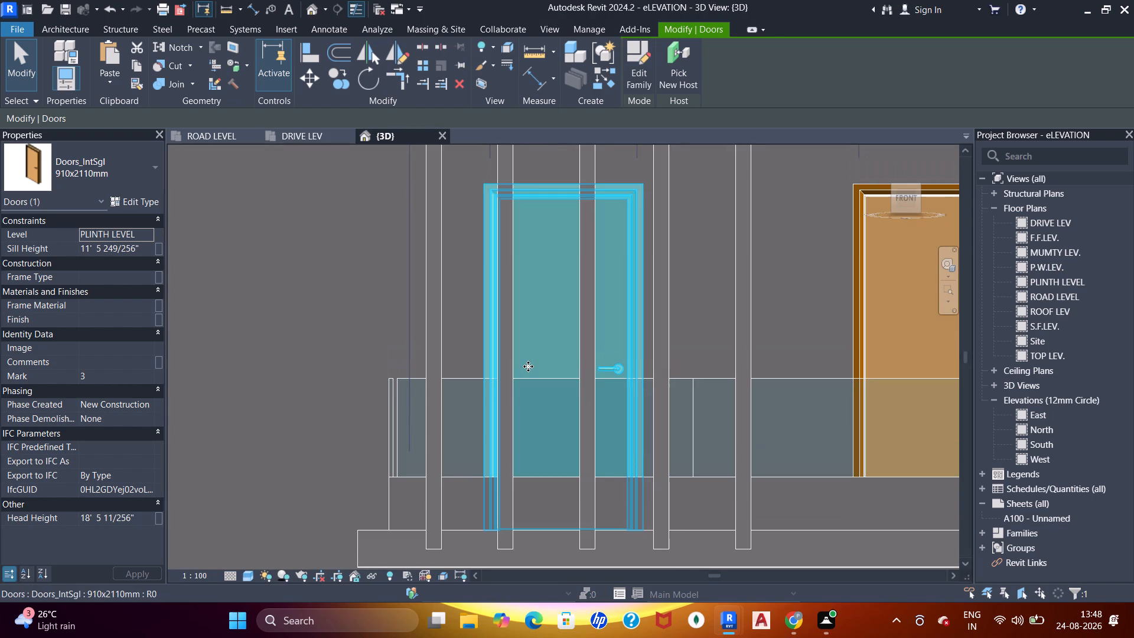
key("Left")
key("Left")
key("Left")
key("Left")
key("Left")
key("Left")
key("Left")
key("Left")
key("Left")
key("Left")
key("Left")
key("Left")
key("Left")
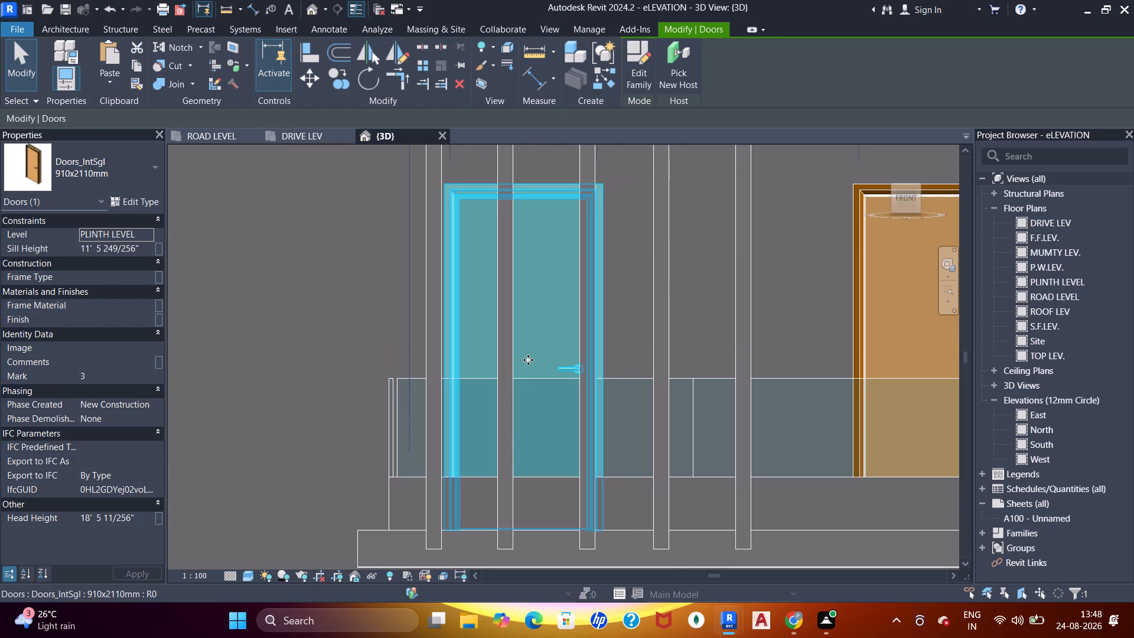
key("Left")
key("Left")
key("Left")
key("Left")
key("Left")
key("Left")
key("Left")
key("Left")
key("Left")
key("Left")
key("Left")
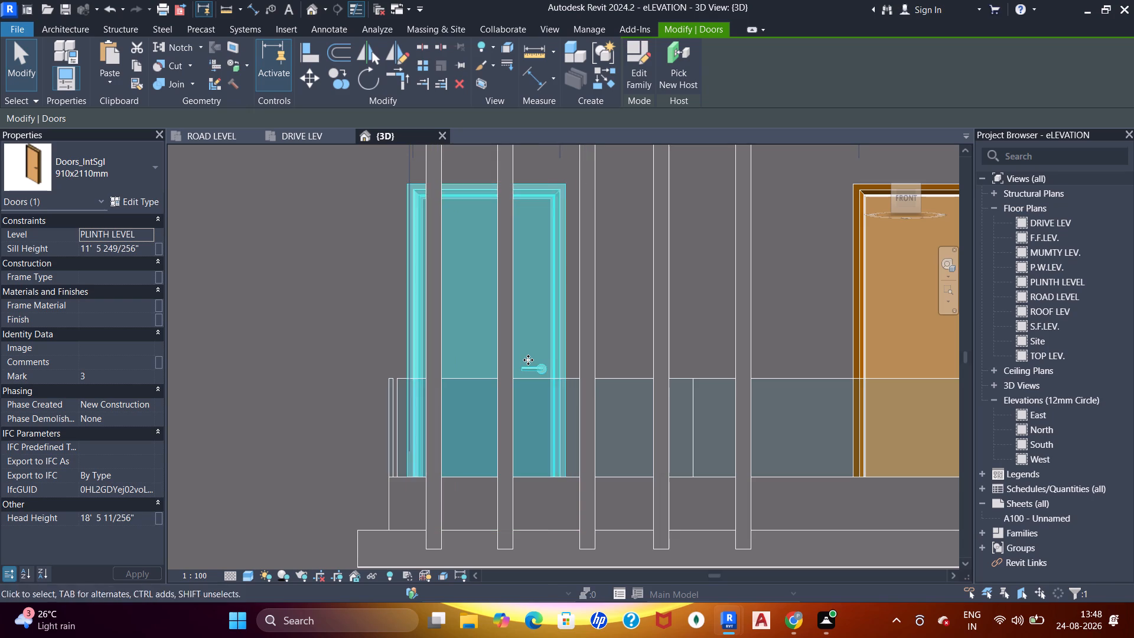
key("Left")
key("Escape")
scroll(498, 308, "down", 5)
middle_click_drag(490, 318, 412, 304)
scroll(422, 305, "up", 1)
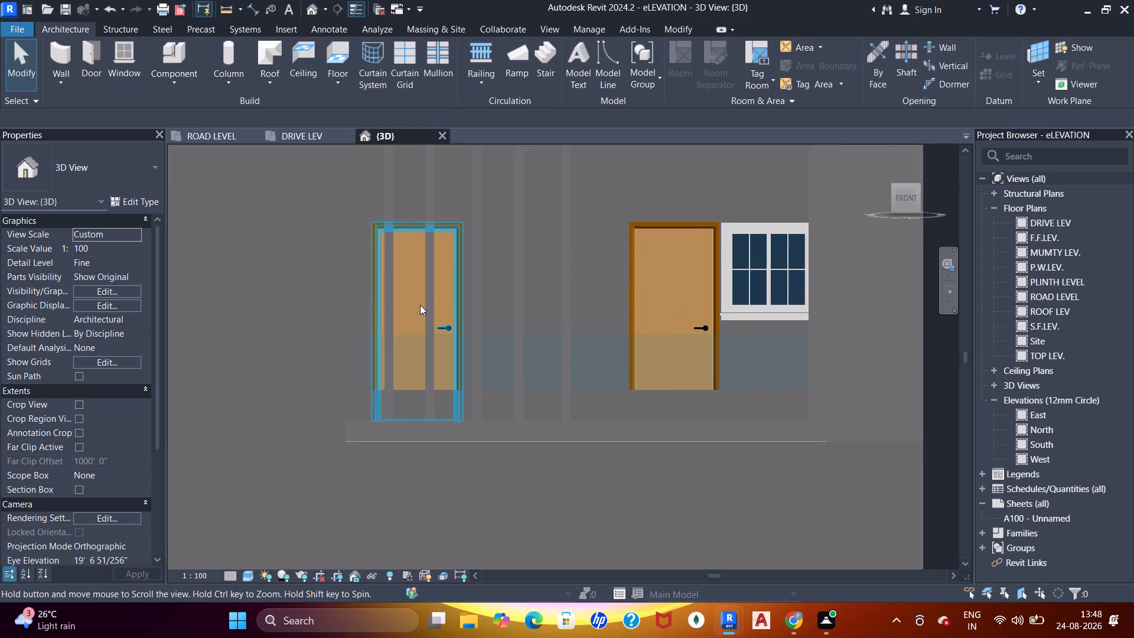
scroll(361, 301, "down", 3)
Check the first-floor window in the DRIVE LEV drawing and load the Window-Casement-Triple-Middle-Transom family for placement.
left_click(304, 137)
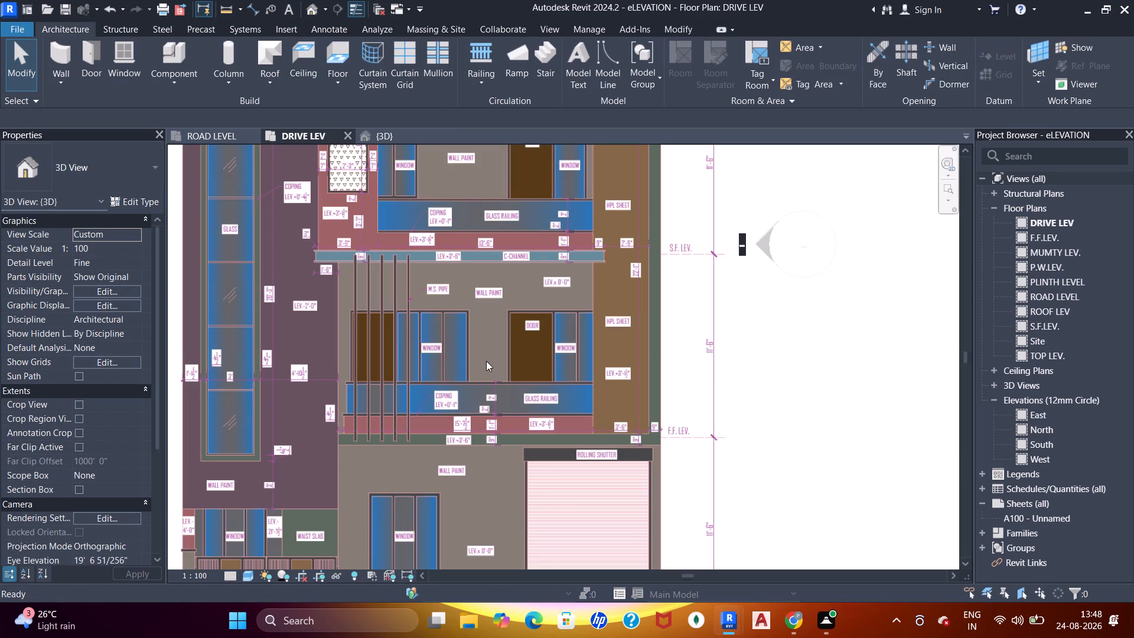
left_click(393, 140)
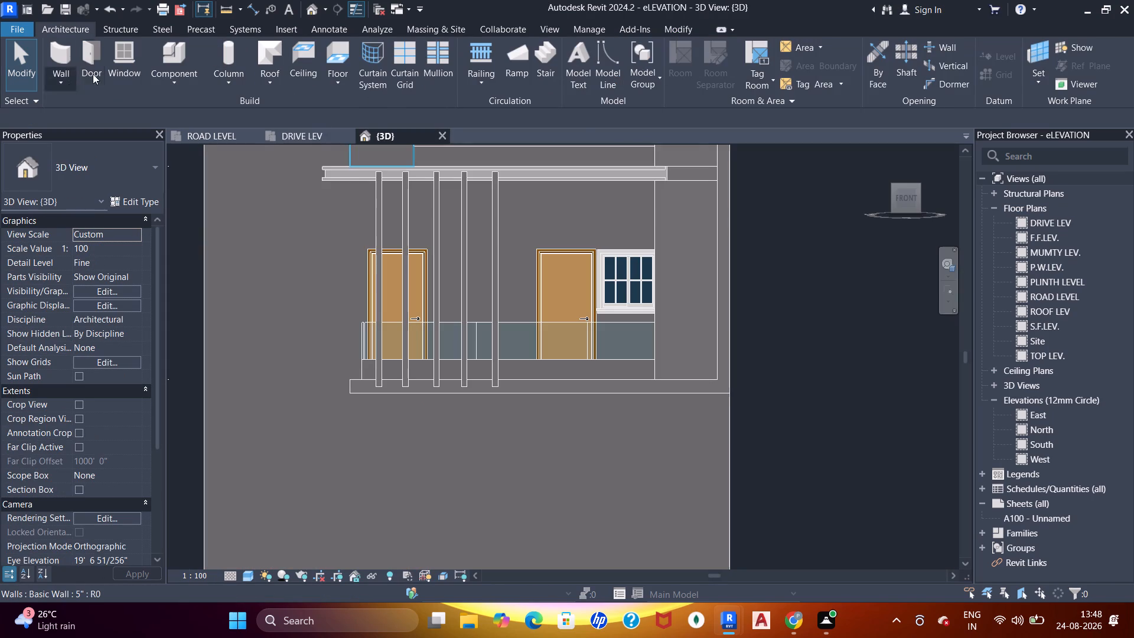
left_click(124, 73)
left_click(638, 58)
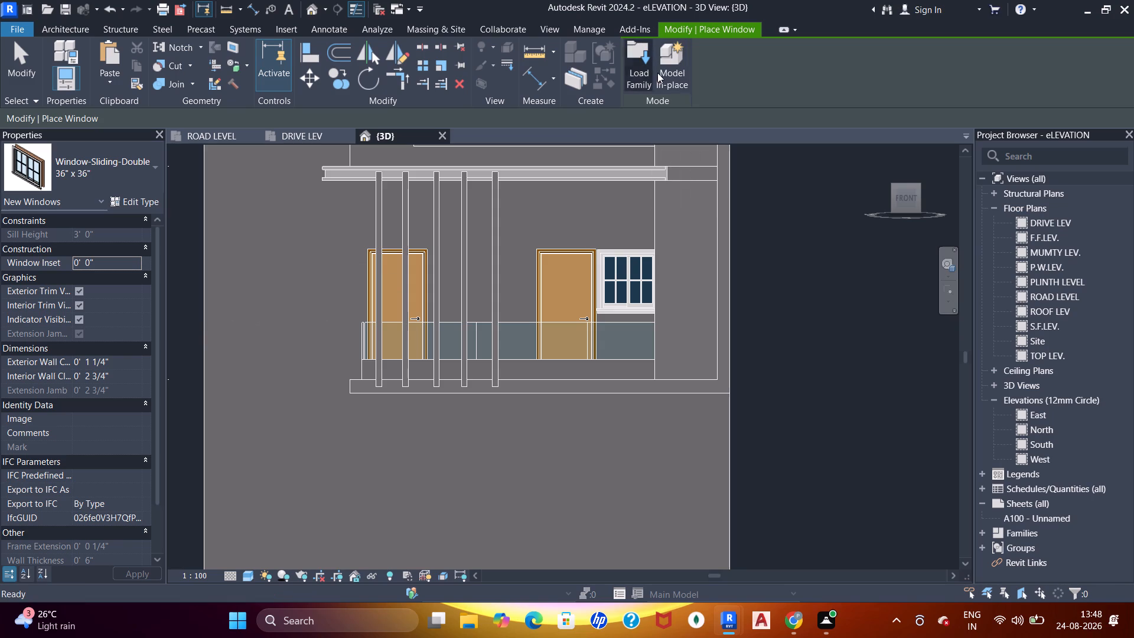
scroll(451, 342, "down", 4)
left_click(449, 344)
left_click(460, 333)
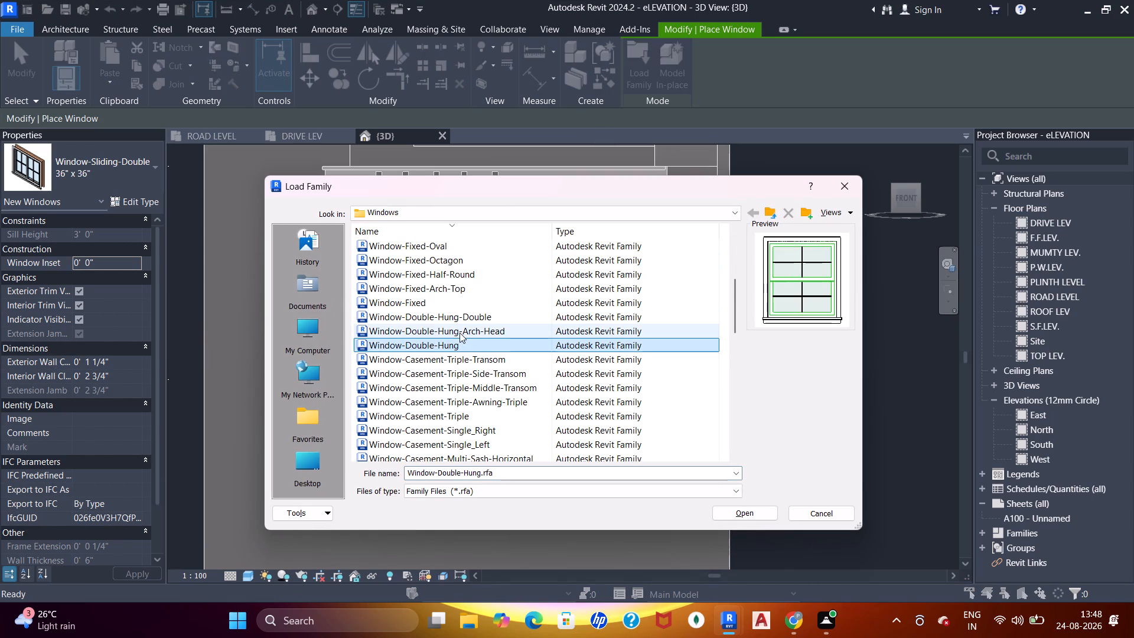
left_click(462, 322)
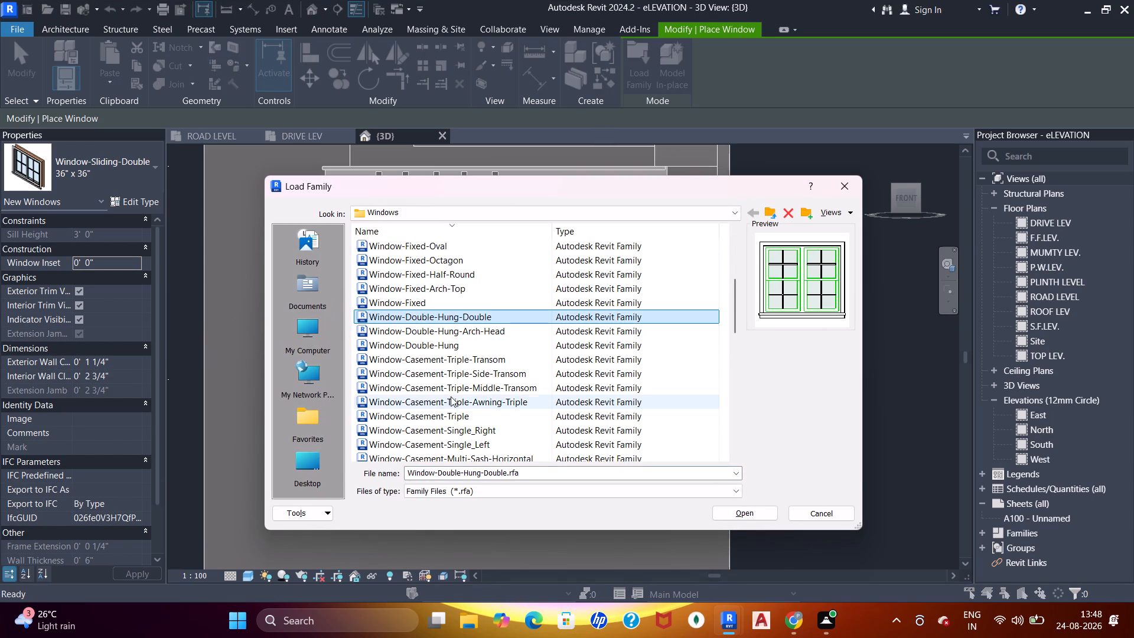
left_click(471, 383)
left_click(467, 398)
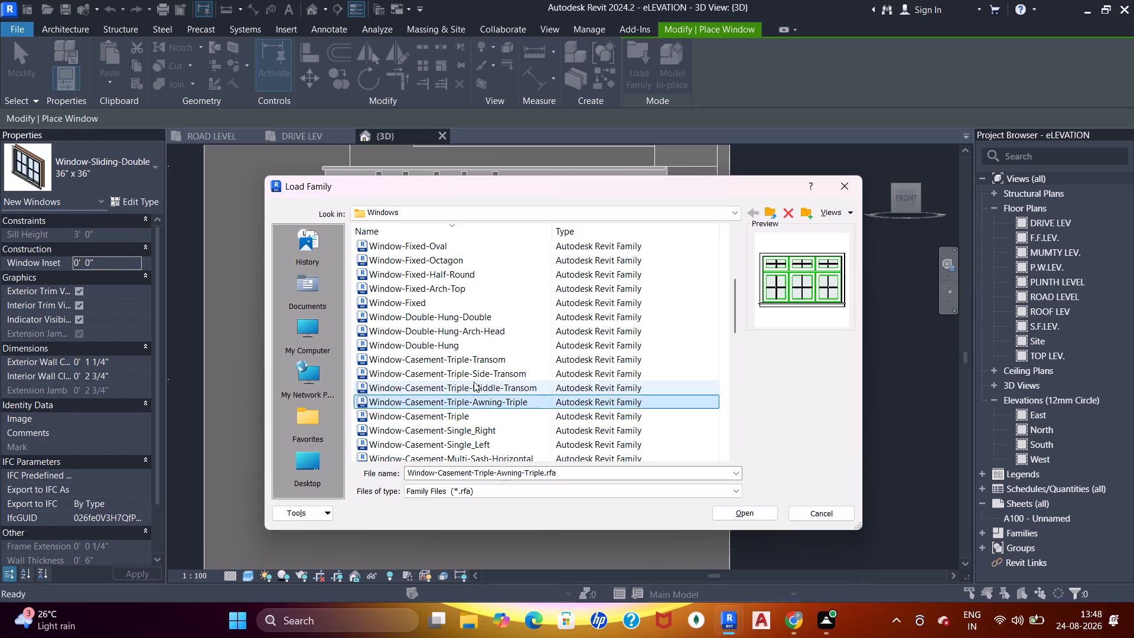
left_click(476, 375)
left_click(481, 362)
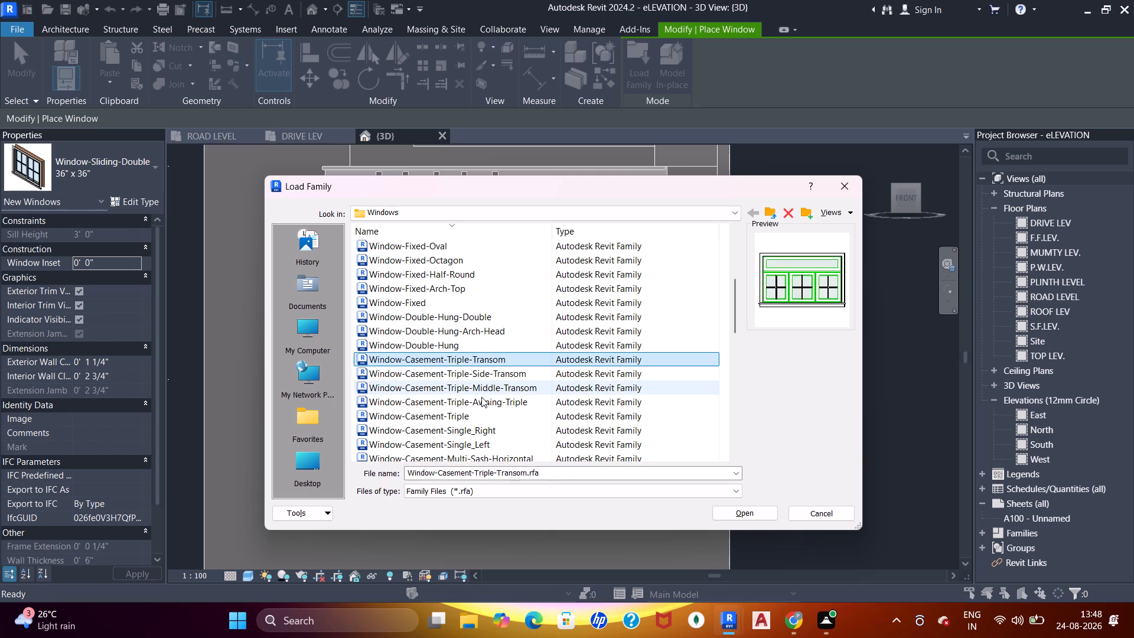
left_click(482, 378)
left_click(472, 393)
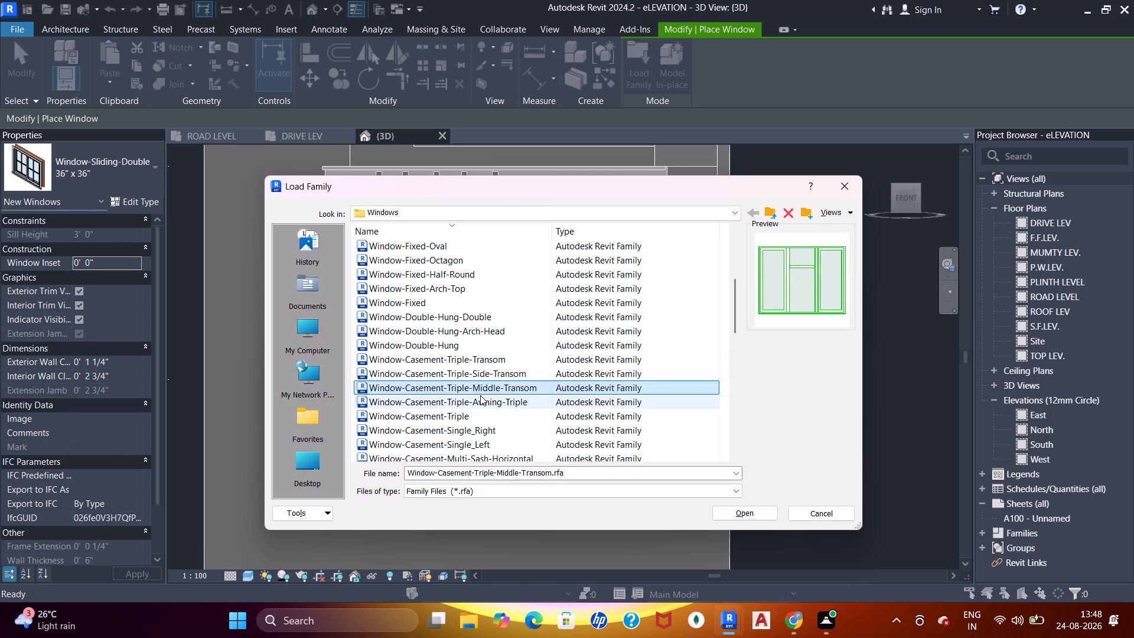
double_click(480, 390)
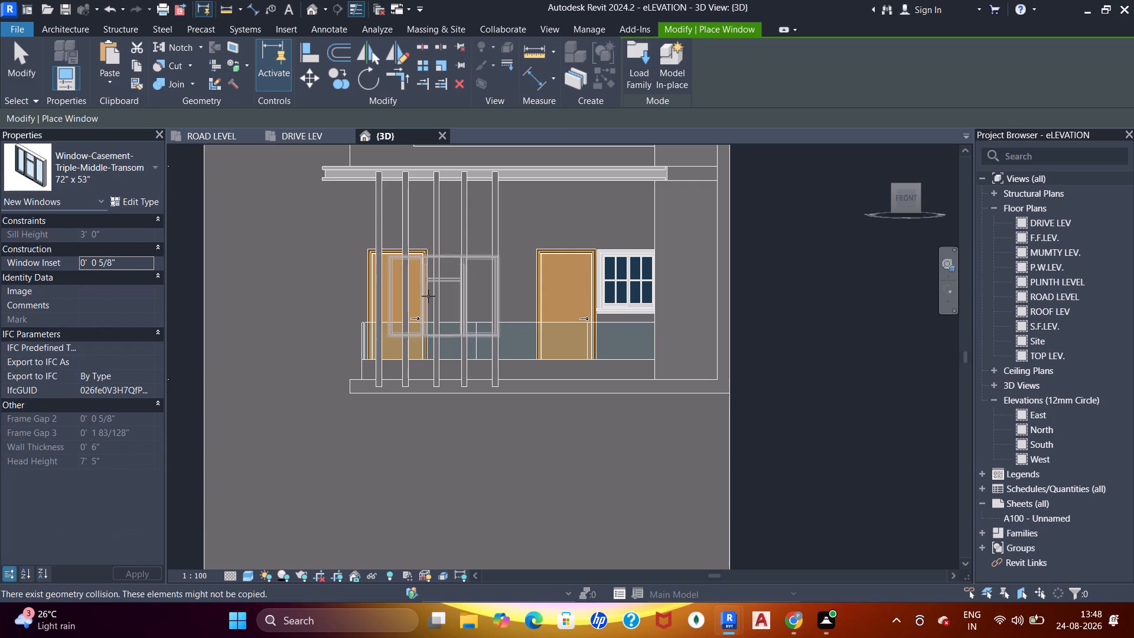
Place the 72" x 53" triple casement window in the first-floor wall between the two balcony doors.
scroll(461, 296, "up", 4)
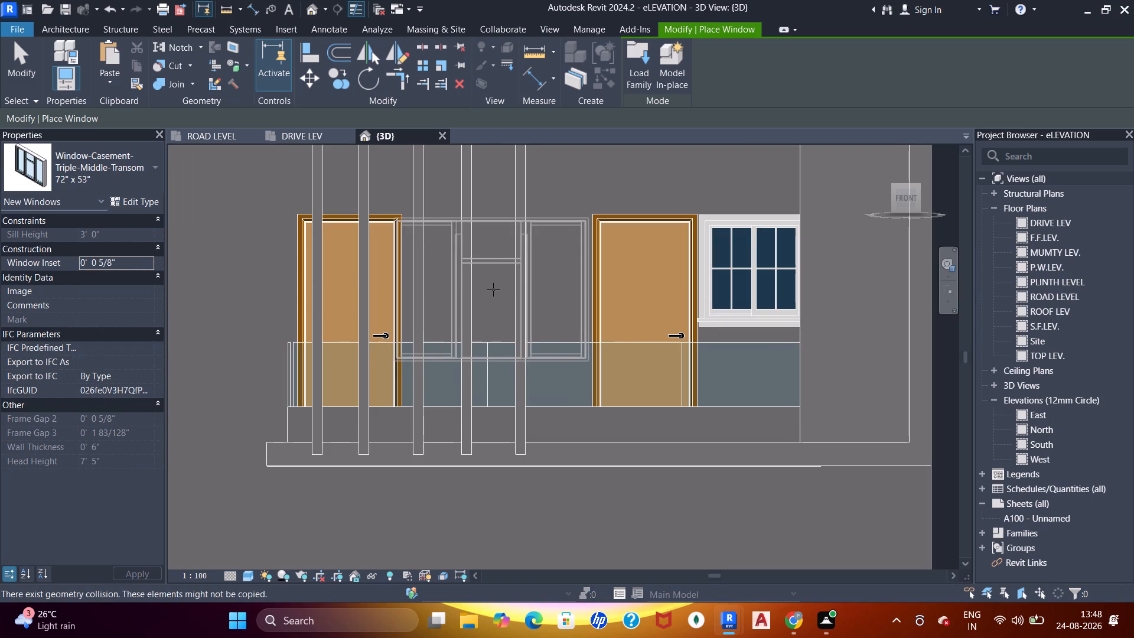
left_click(493, 289)
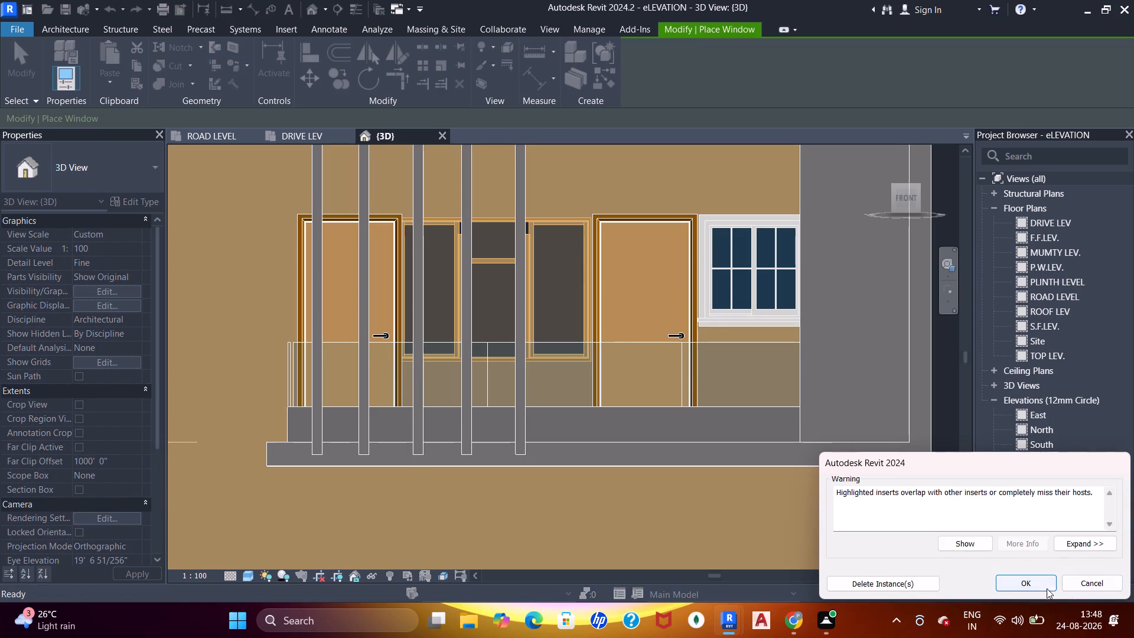
left_click_drag(1041, 589, 1028, 590)
key("Escape")
key("Escape")
key("Escape")
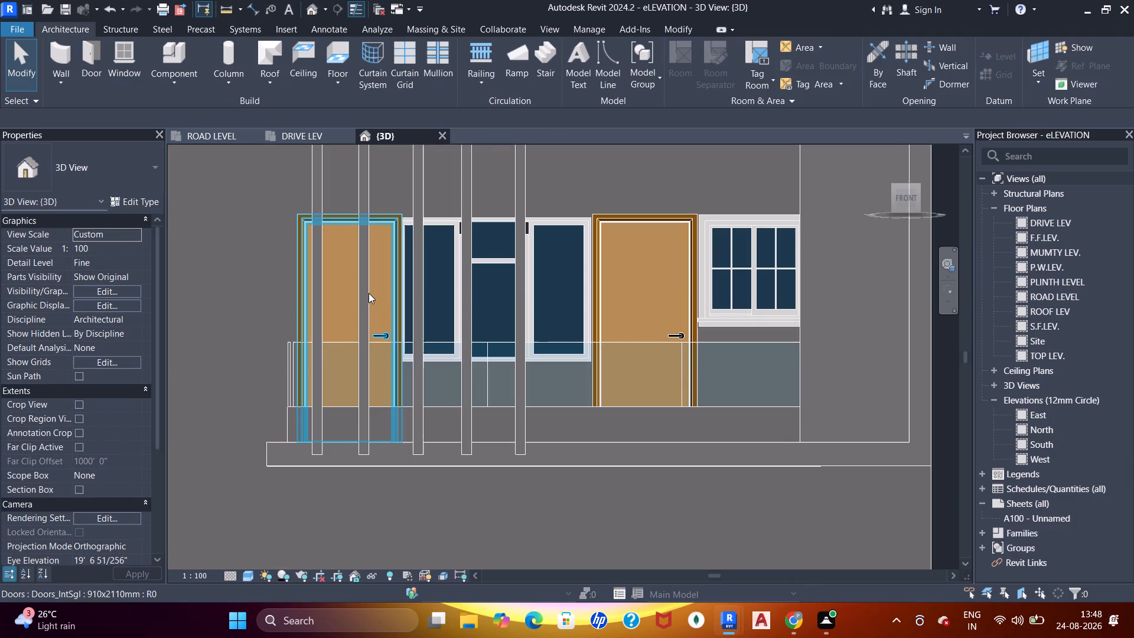
Nudge the copied first-floor door one increment away from the triple window, toward the balcony's open end.
left_click(383, 293)
key("Left")
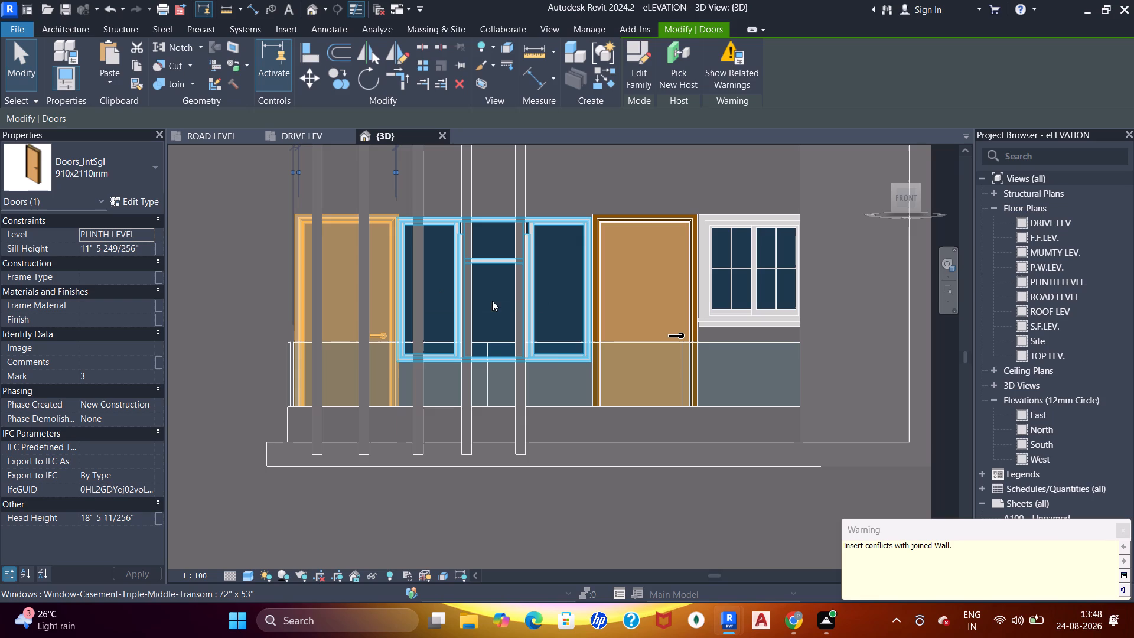
key("Escape")
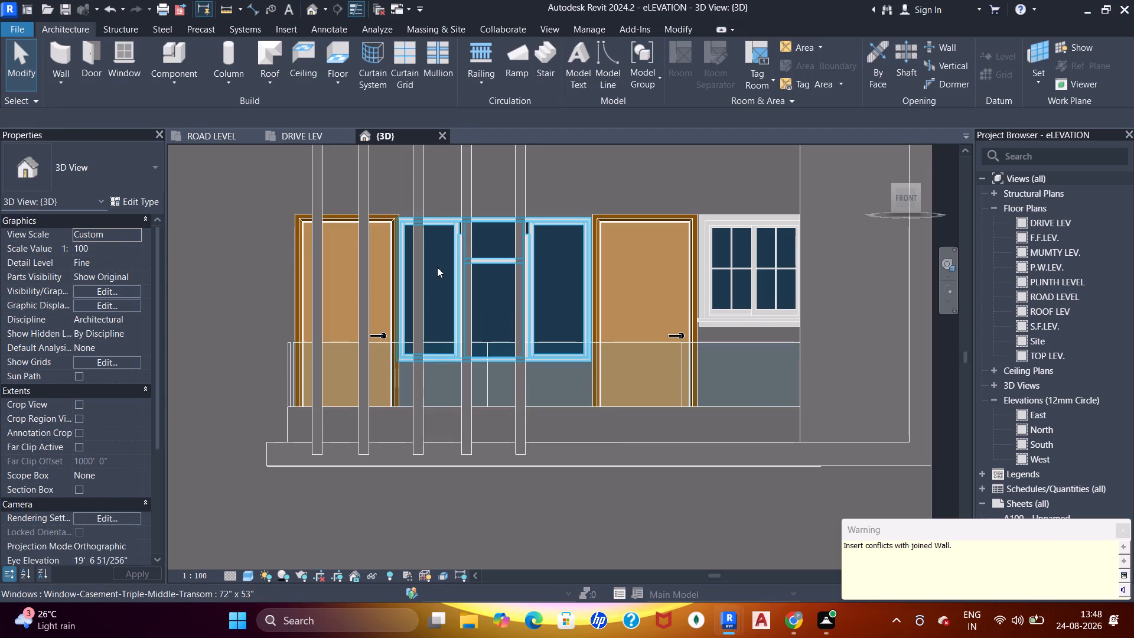
left_click(439, 255)
key("Escape")
Nudge the first-floor sliding window and the original door beside it three increments each toward the projecting side wall.
left_click(755, 312)
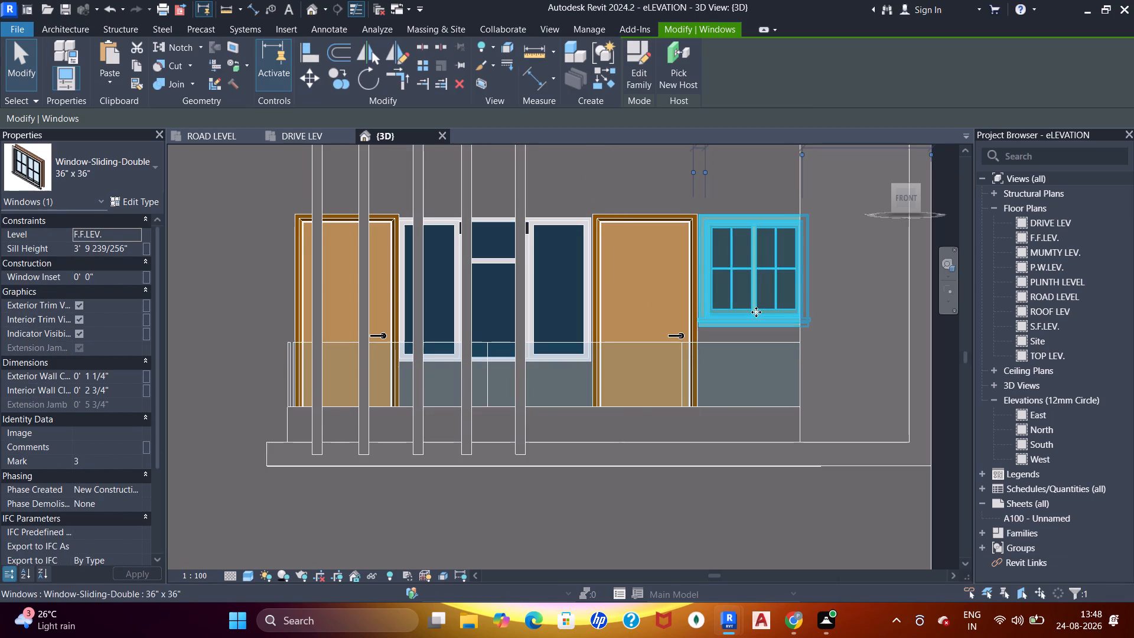
key("Right")
key("Right")
key("Right")
left_click(693, 293)
key("Right")
key("Right")
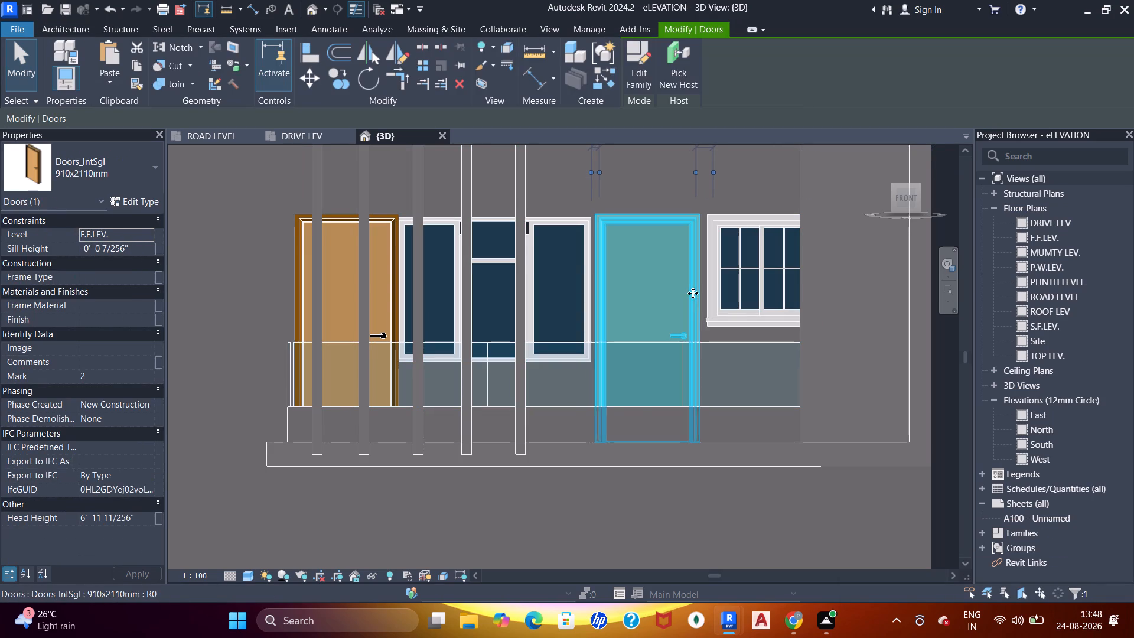
key("Right")
Check the door and window spacing in the DRIVE LEV drawing and nudge the first-floor sliding window seven increments further toward the side wall.
left_click(293, 136)
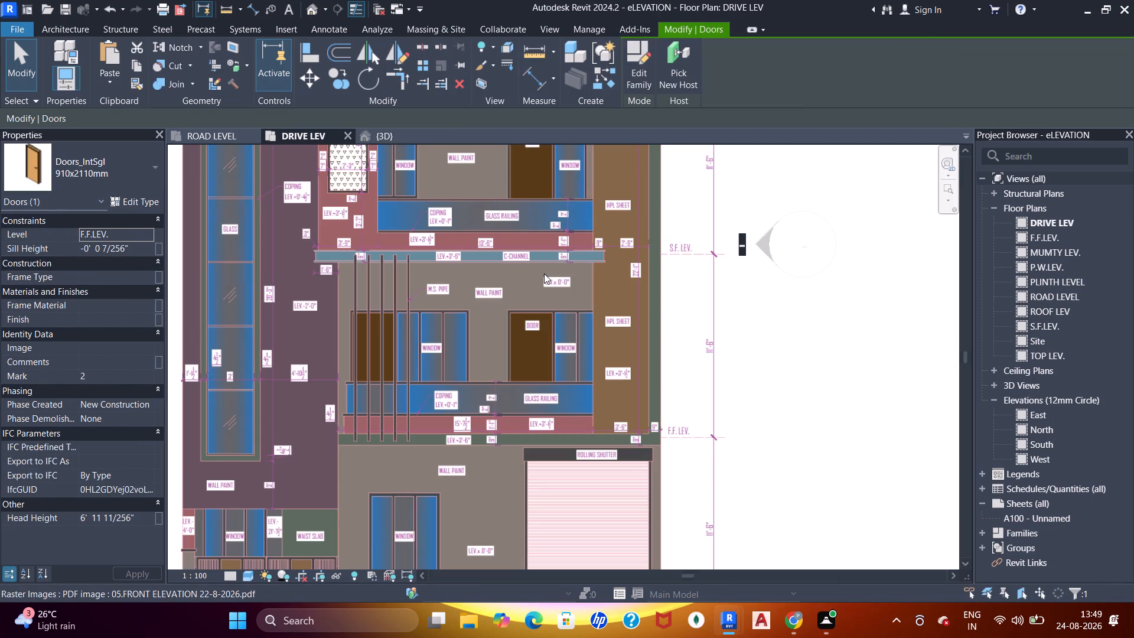
middle_click_drag(476, 301, 517, 303)
scroll(459, 336, "up", 1)
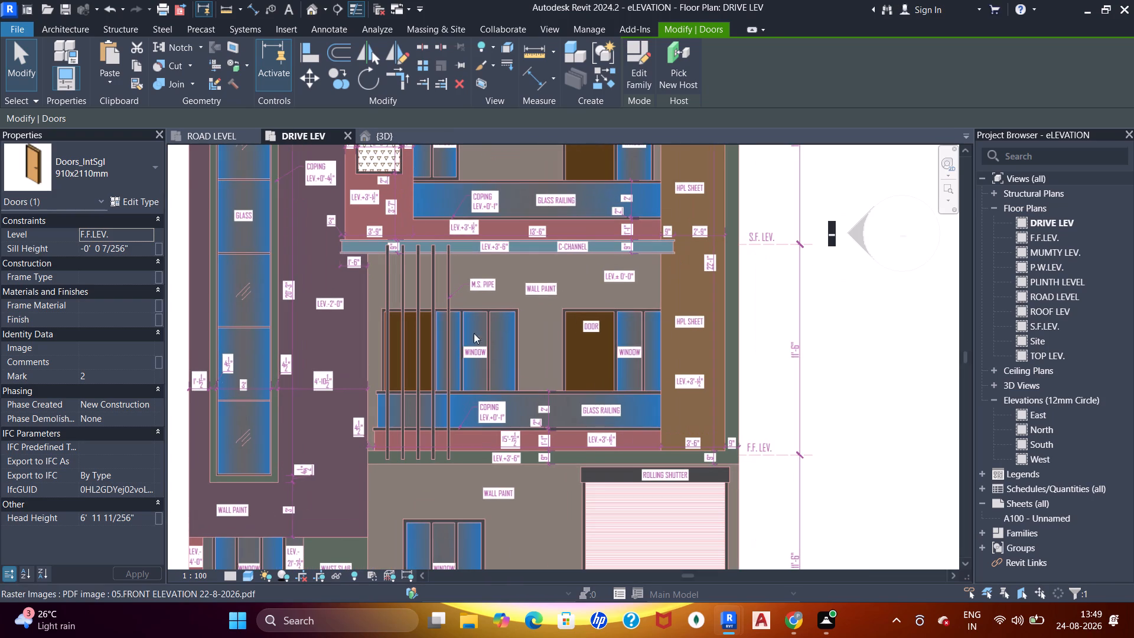
left_click(382, 142)
key("Escape")
key("Escape")
left_click(730, 299)
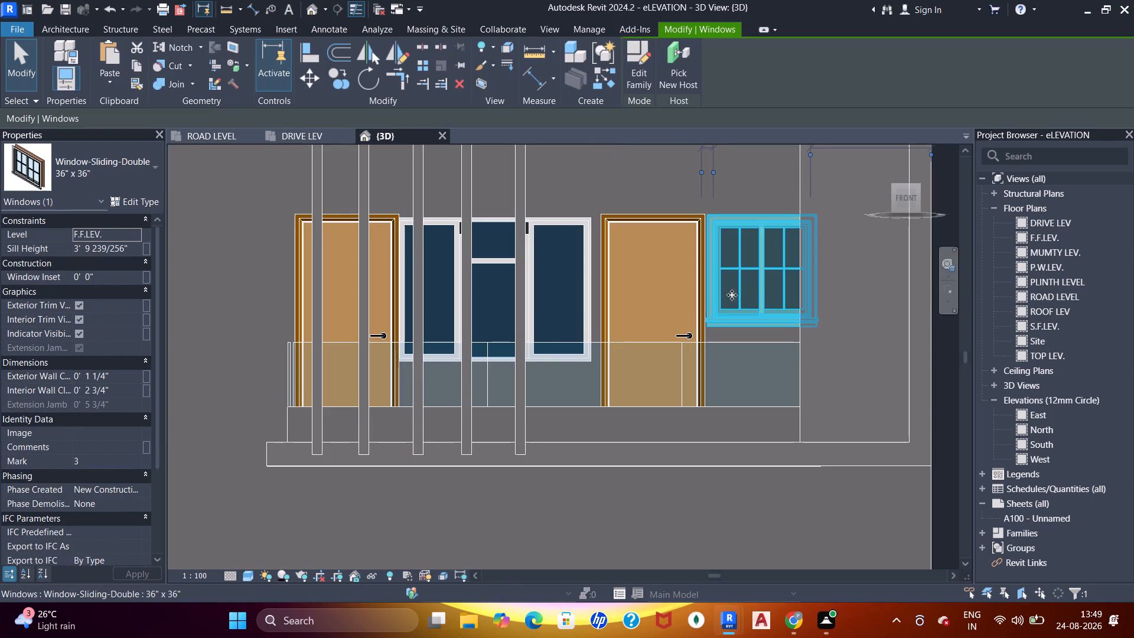
key("Right")
key("Right")
key("Right")
key("Right")
key("Right")
key("Right")
key("Right")
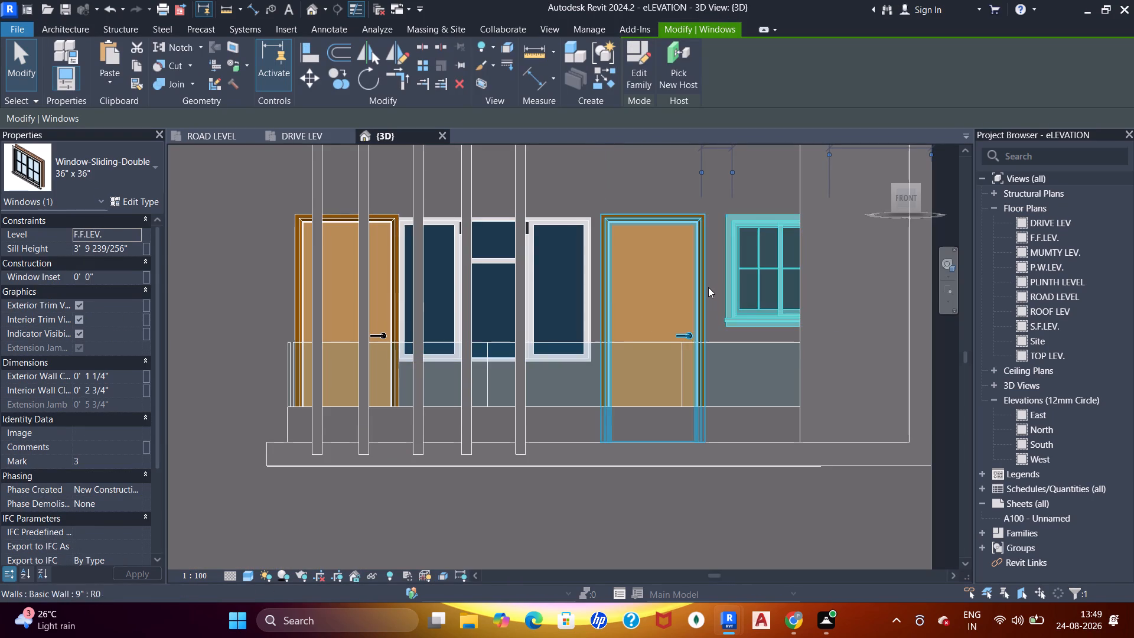
Nudge the original first-floor door up against the sliding window, widening its gap from the triple window.
left_click(708, 287)
key("Right")
key("Right")
key("Right")
key("Right")
key("Right")
key("Right")
key("Right")
key("Right")
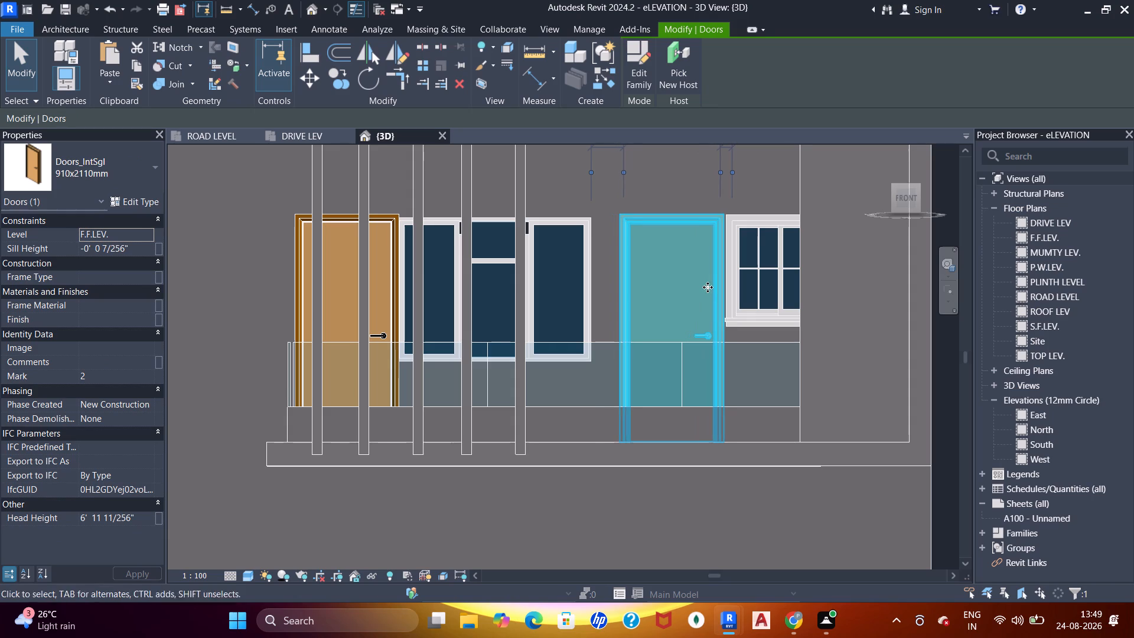
key("Escape")
key("Escape")
Following the DRIVE LEV drawing, raise the triple window to a 2' 7 7/256" sill height and shift it slightly away from the copied door.
scroll(652, 283, "down", 3)
middle_click_drag(594, 284, 672, 302)
left_click(311, 134)
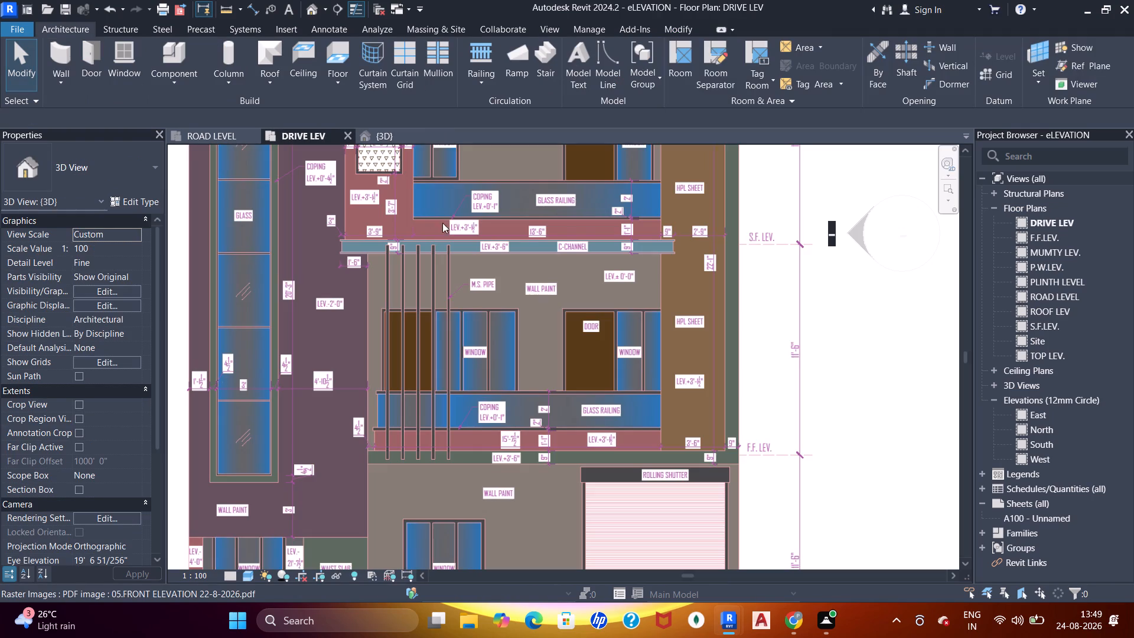
left_click(389, 138)
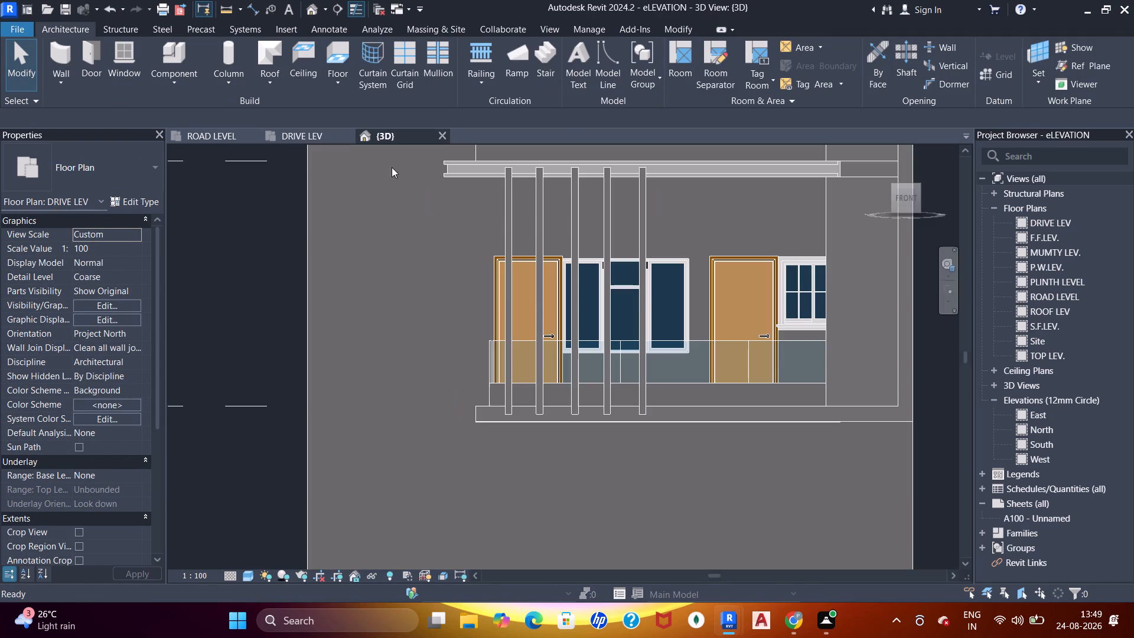
scroll(576, 295, "up", 5)
left_click(625, 220)
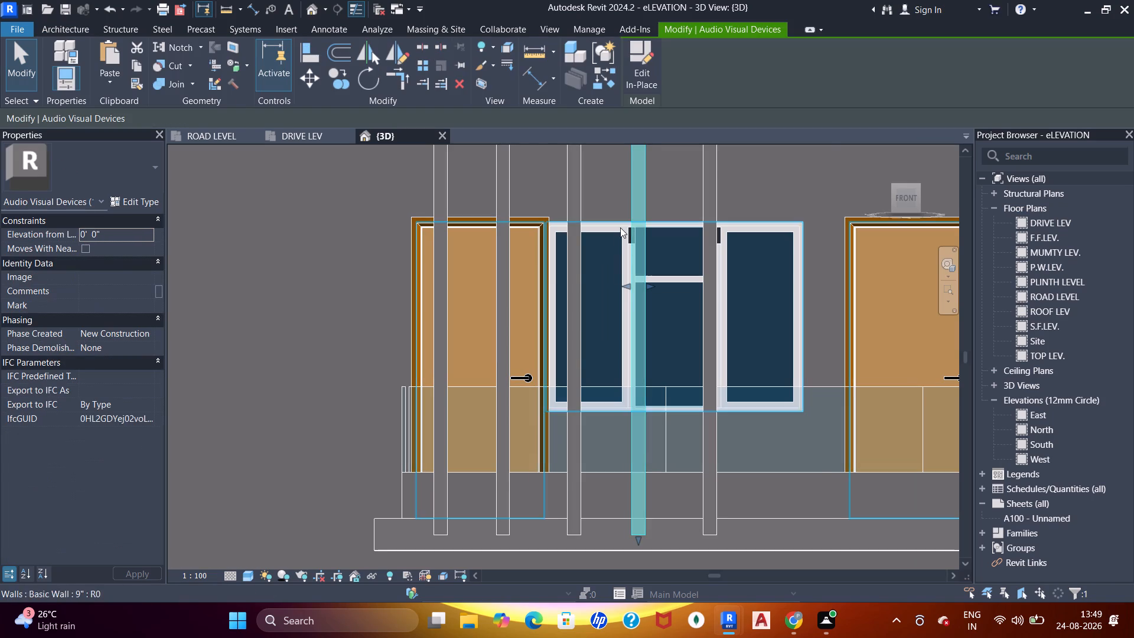
left_click(611, 231)
key("Up")
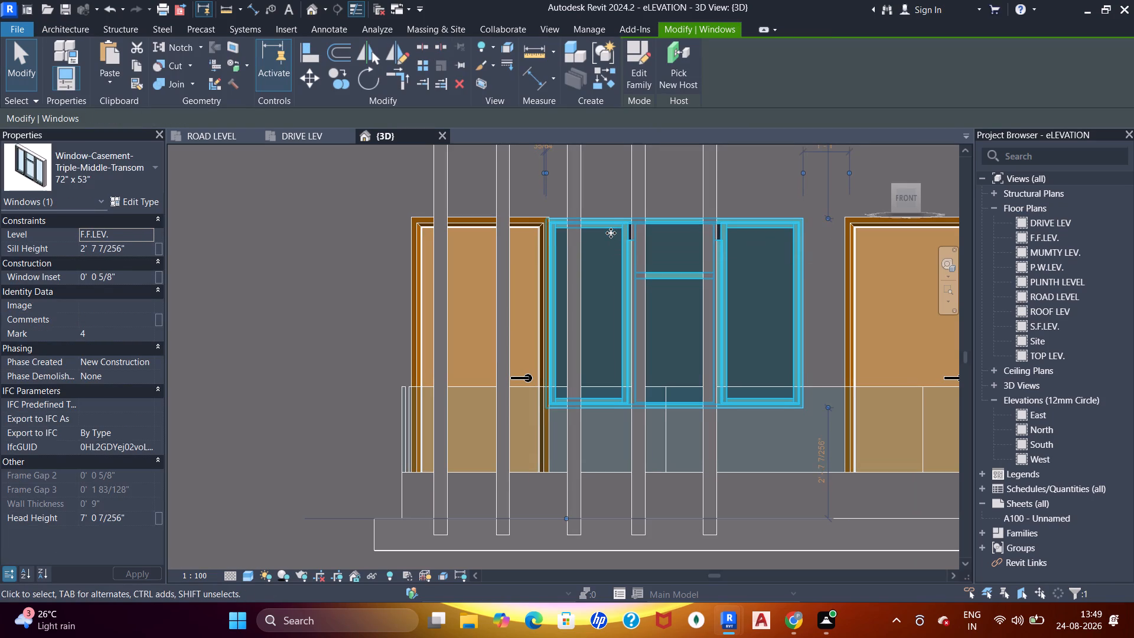
key("Up")
key("Down")
key("Escape")
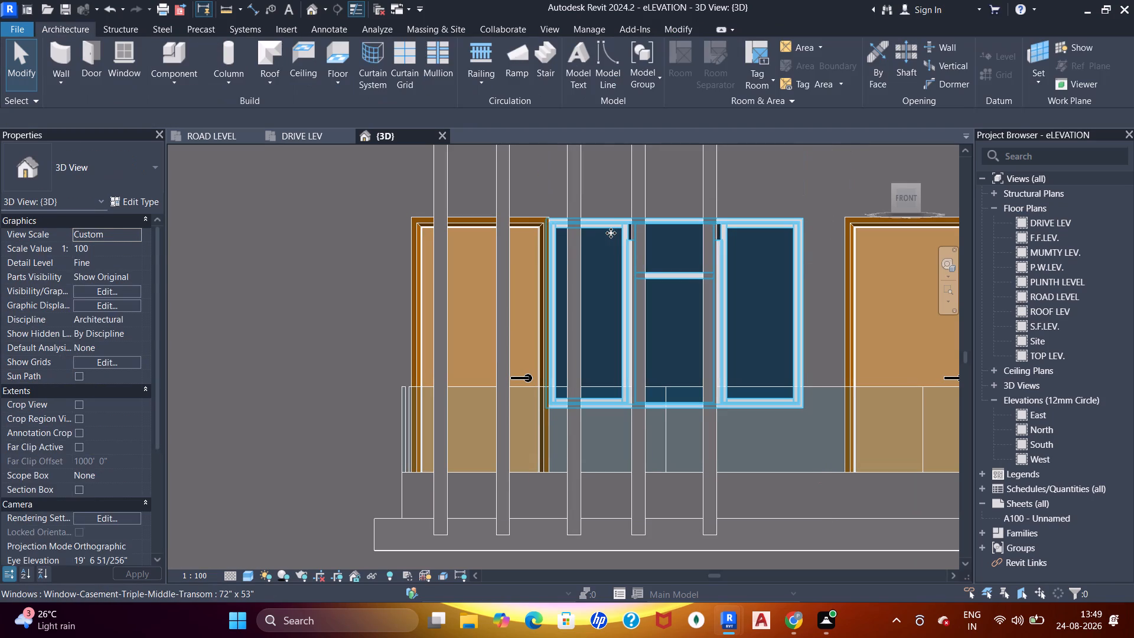
left_click(611, 233)
key("Right")
key("Escape")
Inspect the first-floor balcony's doors, windows and vertical pipes from several angles in the 3D model.
scroll(606, 237, "down", 2)
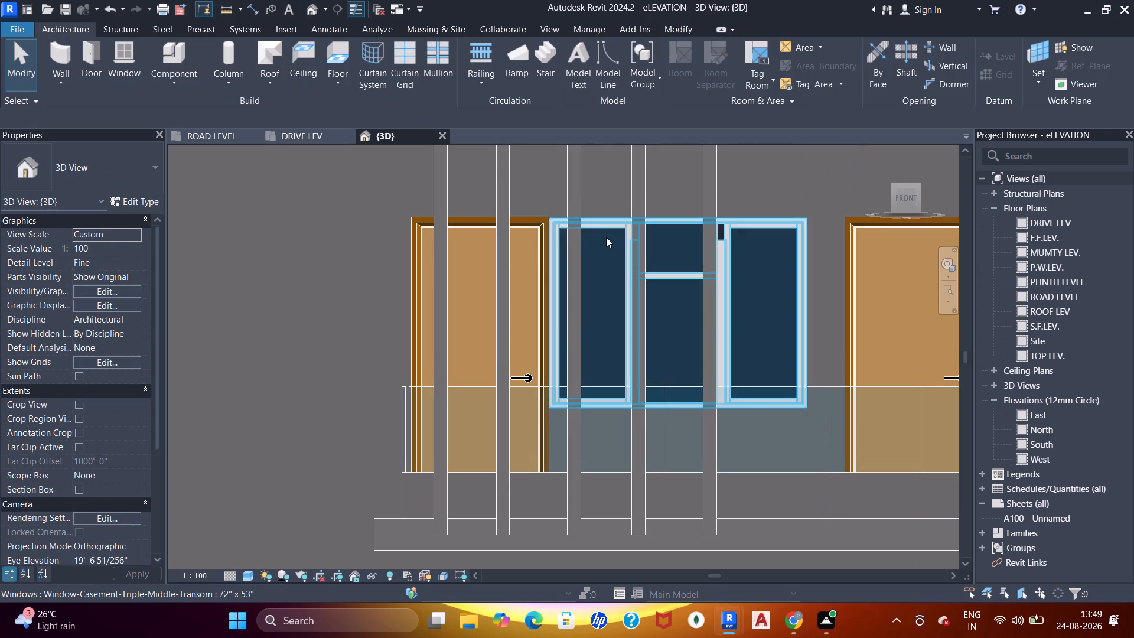
scroll(606, 237, "down", 7)
middle_click_drag(598, 253, 728, 298, "shift")
scroll(598, 256, "up", 1, "shift")
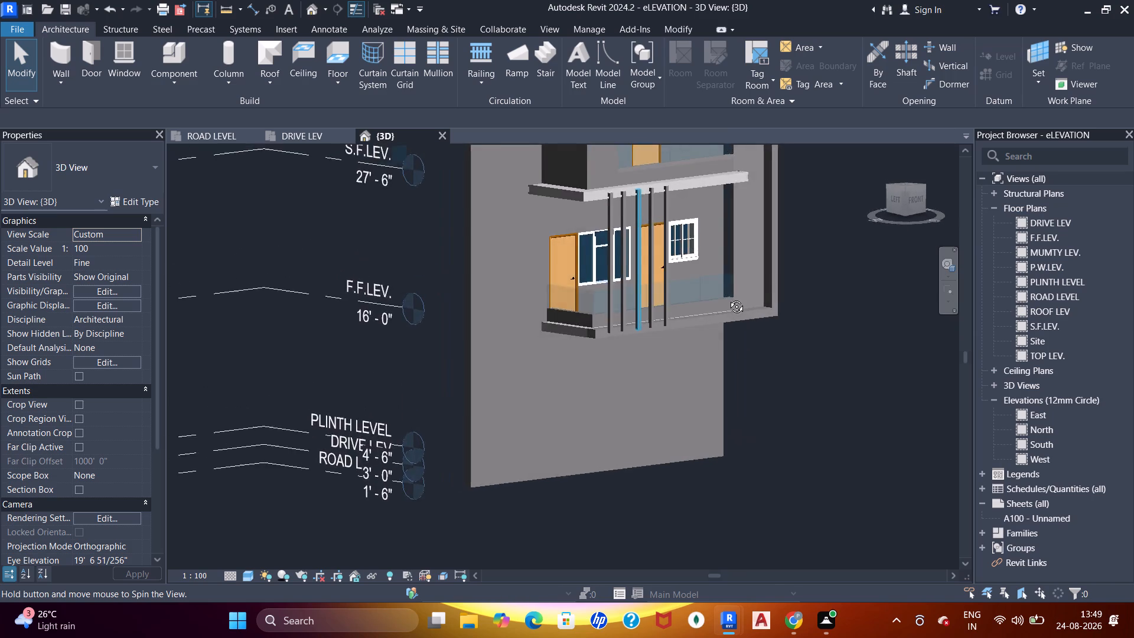
middle_click_drag(728, 298, 646, 302, "shift")
scroll(630, 297, "up", 4)
scroll(630, 297, "down", 5)
middle_click_drag(639, 320, 657, 249, "shift")
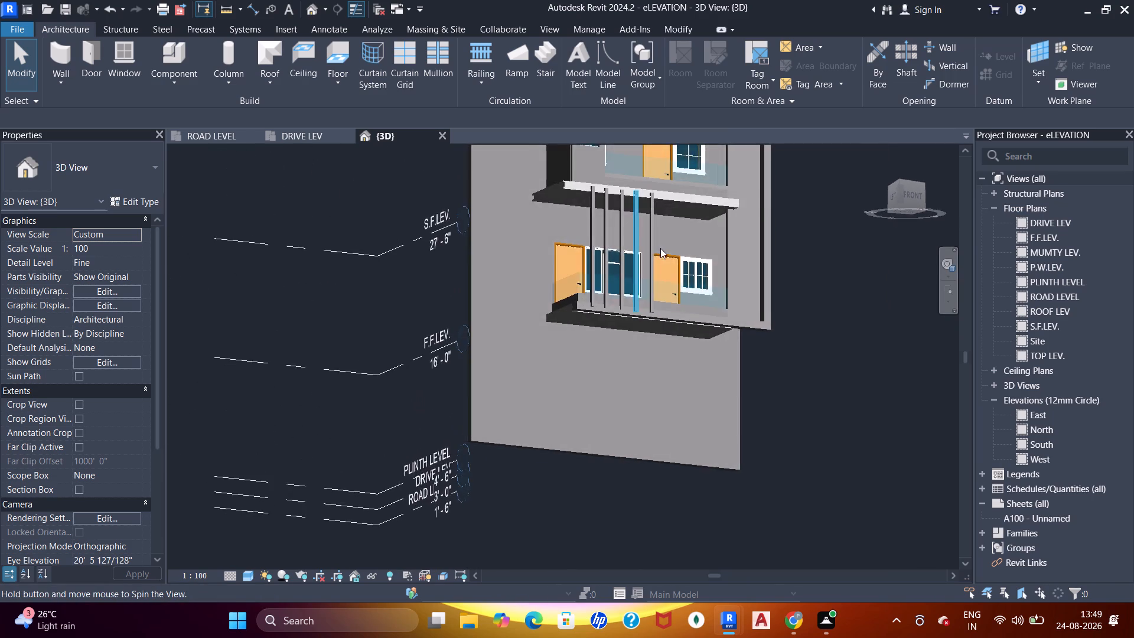
middle_click_drag(659, 226, 607, 363)
middle_click_drag(628, 330, 431, 347, "shift")
scroll(552, 398, "up", 1, "shift")
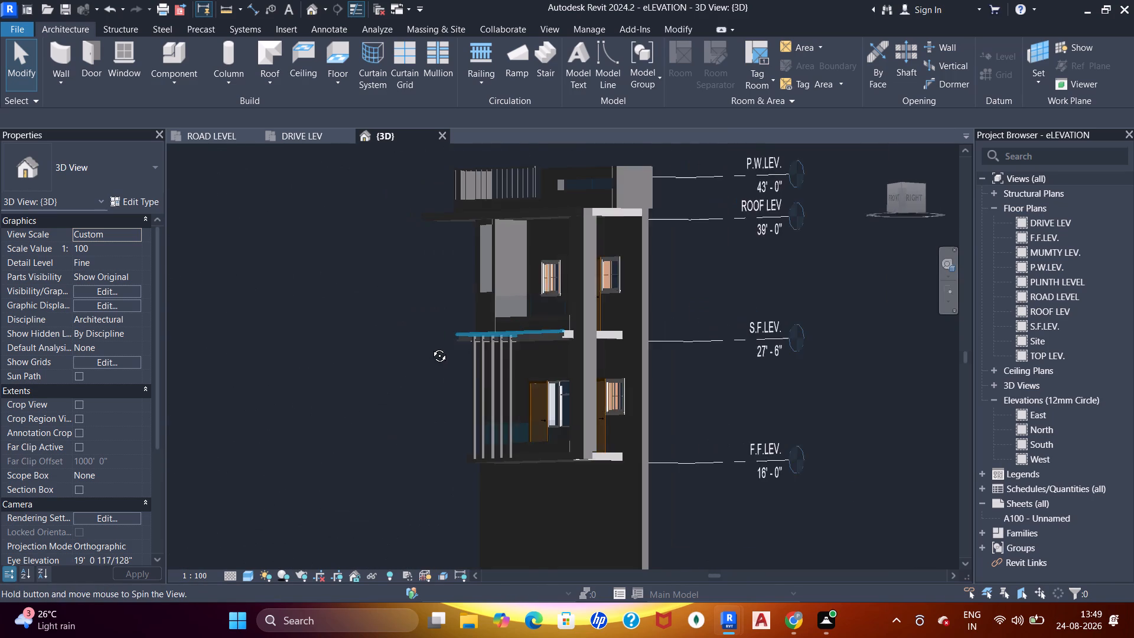
middle_click_drag(431, 347, 631, 395, "shift")
middle_click_drag(583, 418, 602, 327)
scroll(601, 333, "up", 4)
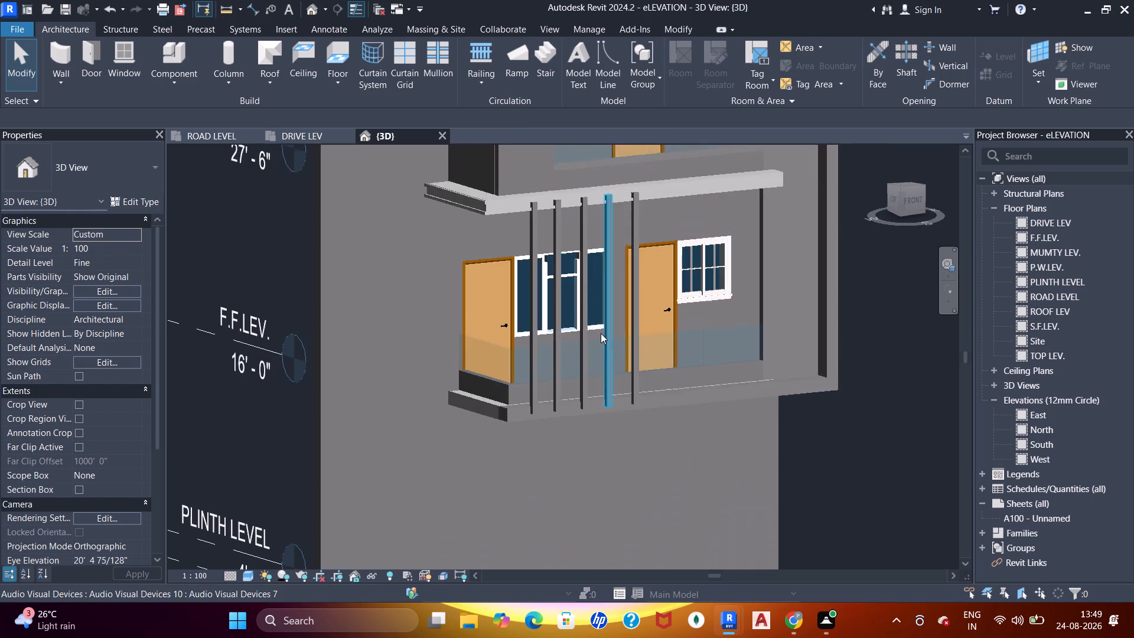
scroll(620, 338, "down", 3)
middle_click_drag(664, 354, 575, 287, "shift")
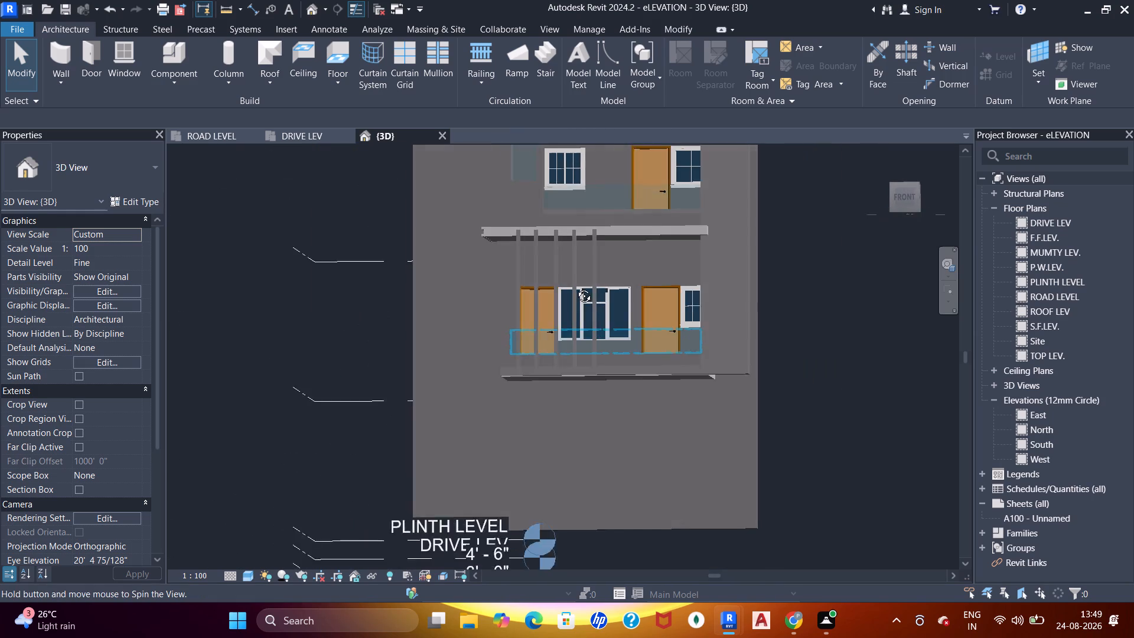
middle_click_drag(575, 287, 654, 341, "shift")
Nudge the first-floor sliding window and its adjacent door two increments each toward the projecting side wall.
scroll(693, 331, "up", 1)
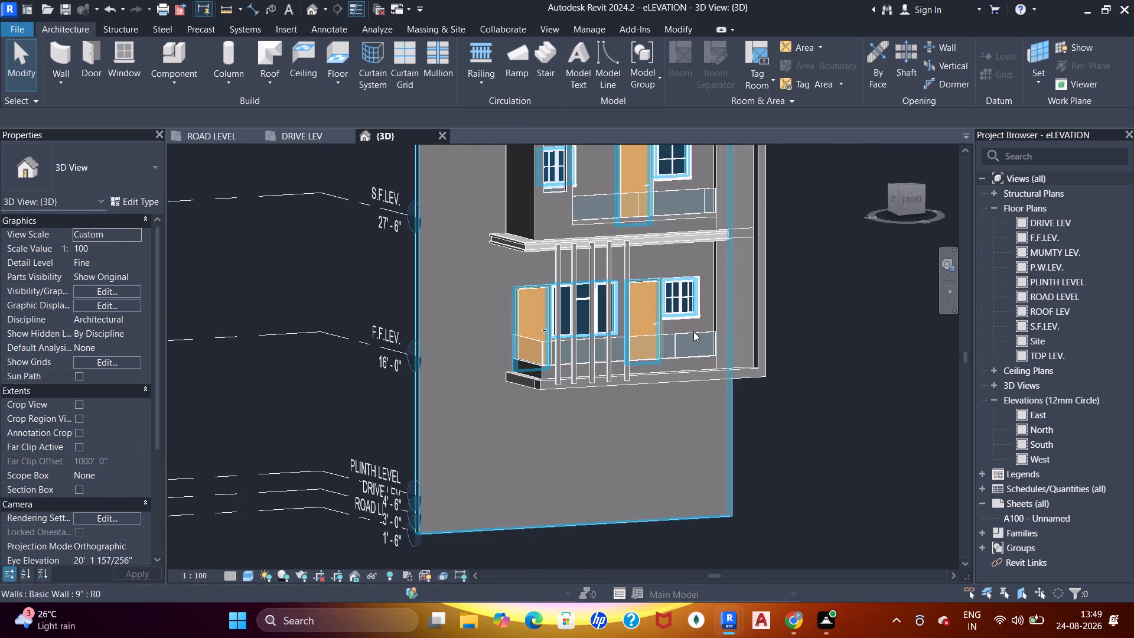
scroll(693, 331, "up", 1)
left_click(682, 313)
key("Right")
key("Right")
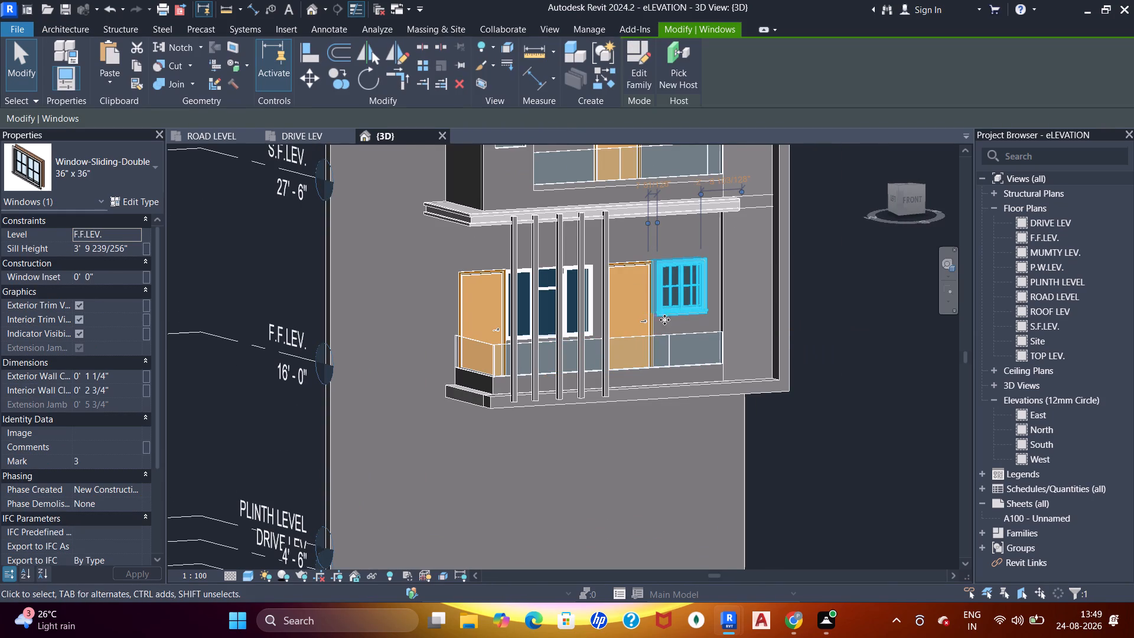
left_click(651, 326)
key("Right")
key("Right")
key("Escape")
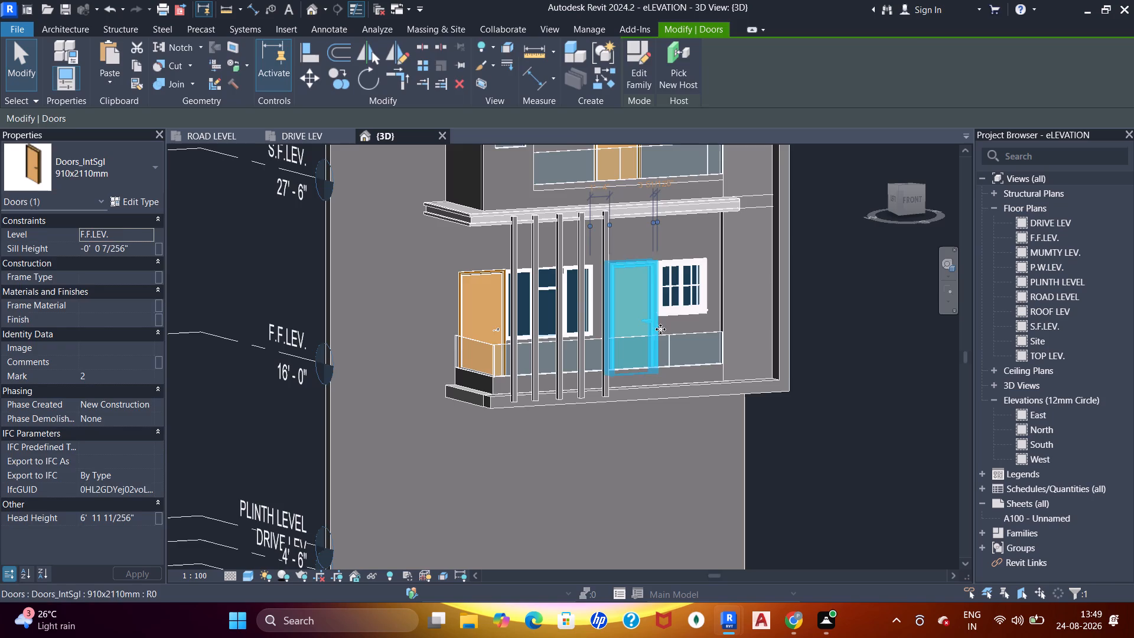
Compare the model's blank ground-floor wall with the window and rolling shutter in the DRIVE LEV elevation drawing.
middle_click_drag(695, 375, 637, 343, "shift")
scroll(591, 331, "down", 1)
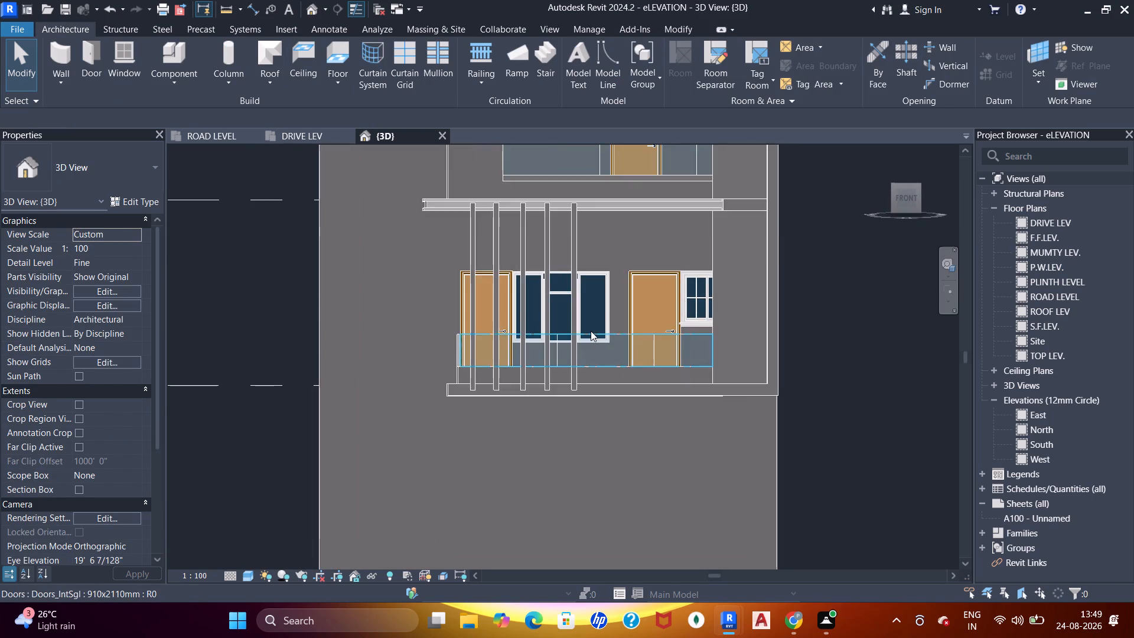
scroll(591, 331, "down", 1)
middle_click_drag(587, 345, 608, 368, "shift")
left_click(296, 141)
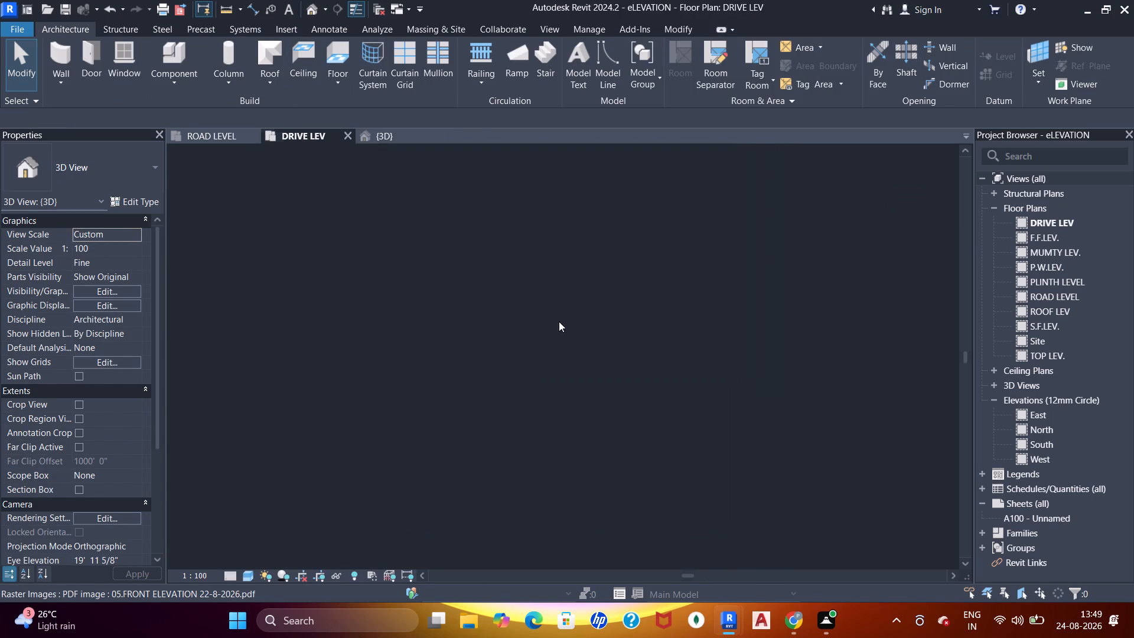
scroll(562, 328, "down", 2)
middle_click_drag(536, 382, 546, 274)
scroll(504, 435, "up", 3)
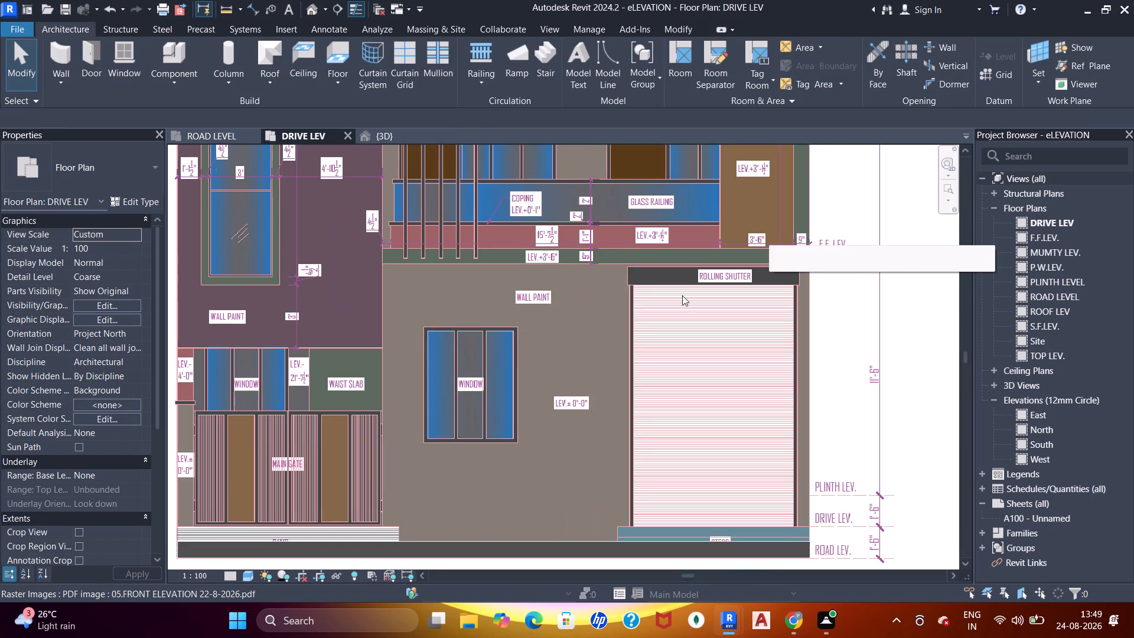
middle_click_drag(497, 324, 523, 346)
left_click(379, 139)
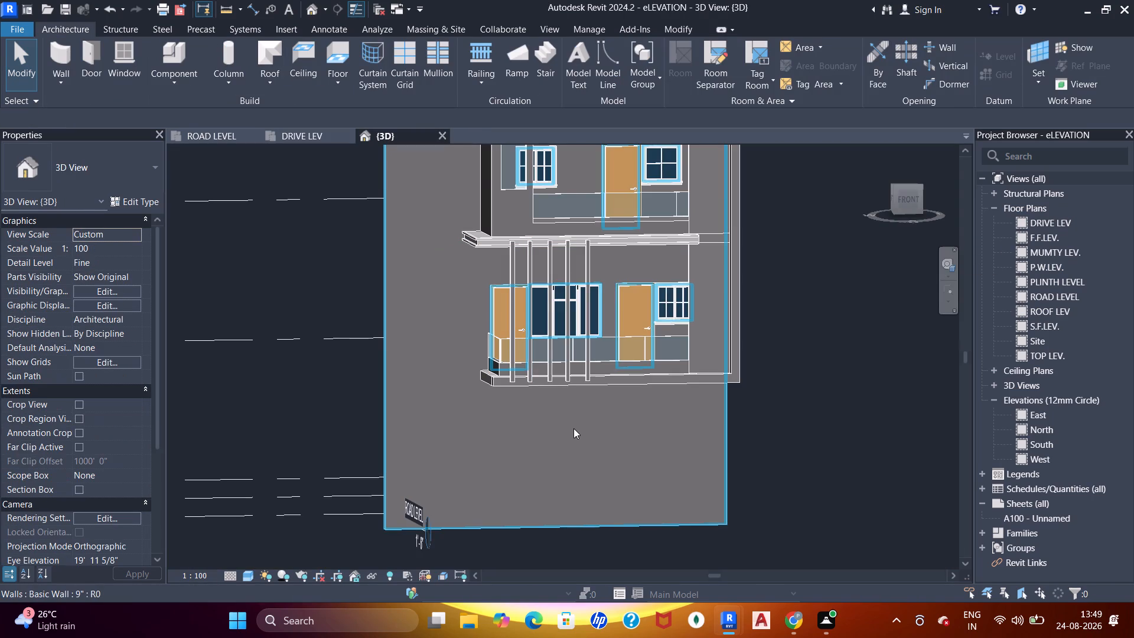
middle_click_drag(572, 316, 589, 314, "shift")
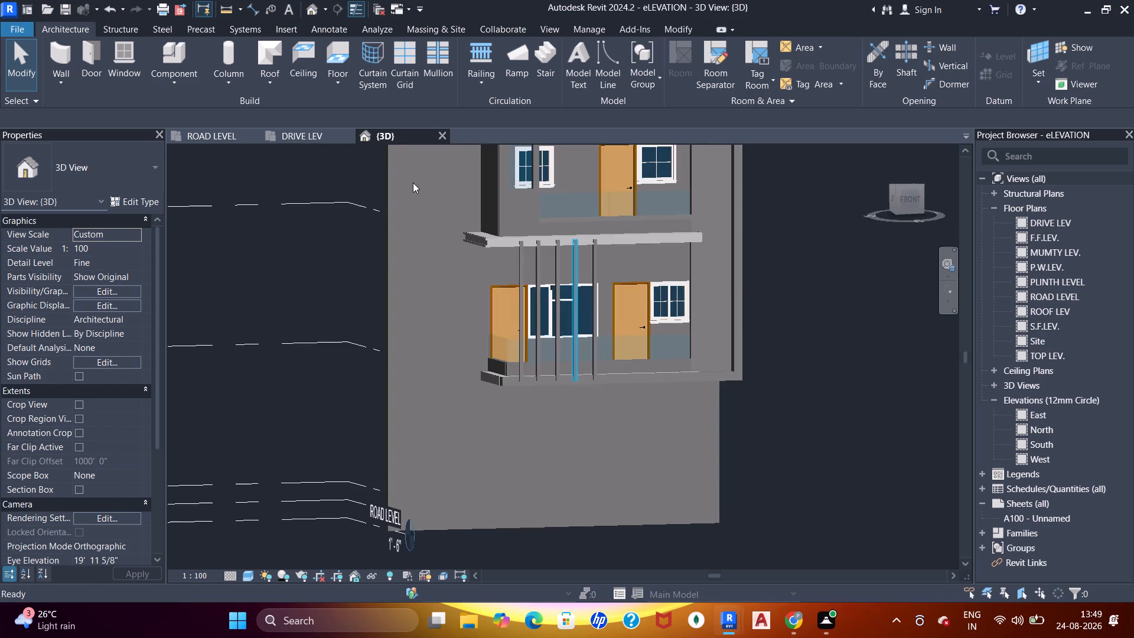
Examine the ground floor's window, shutter, gate and steps in the DRIVE LEV elevation drawing and the rendered facade image.
left_click(315, 142)
scroll(576, 333, "down", 3)
middle_click_drag(576, 334, 614, 360)
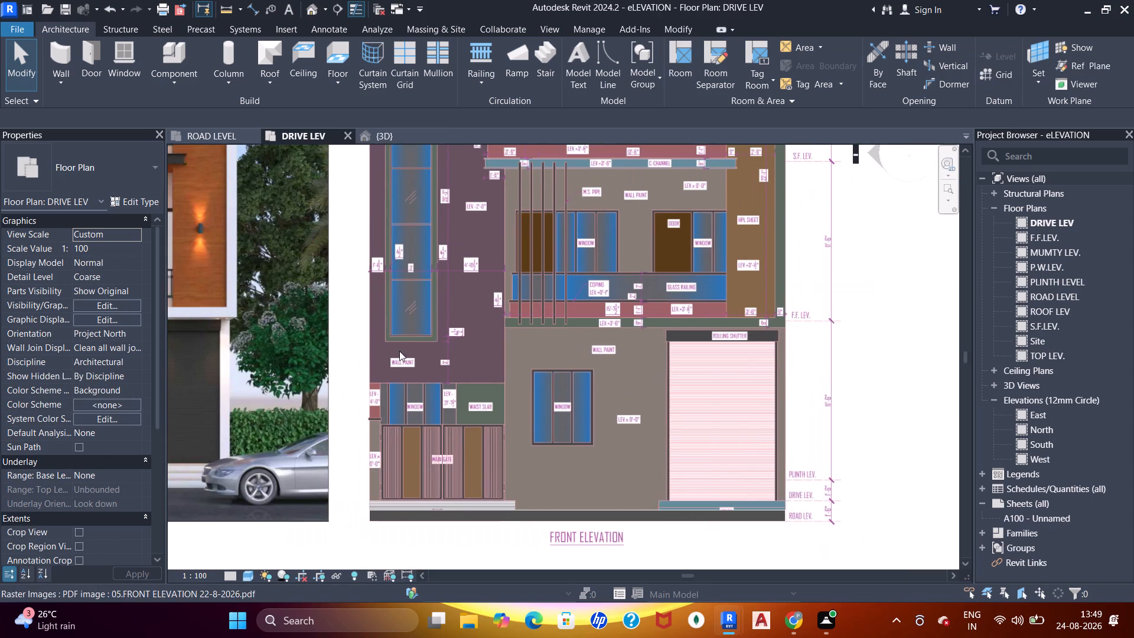
scroll(401, 351, "down", 3)
middle_click_drag(370, 362, 604, 393)
scroll(457, 406, "up", 1)
middle_click_drag(469, 406, 499, 363)
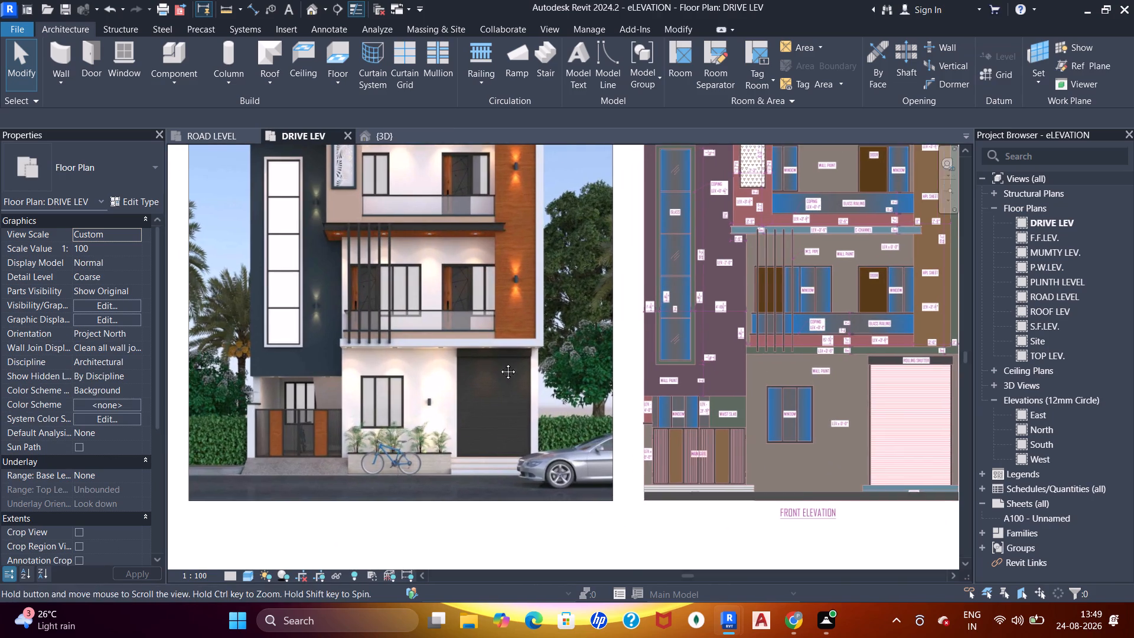
middle_click_drag(499, 363, 517, 338)
scroll(451, 337, "up", 1)
middle_click_drag(449, 324, 458, 405)
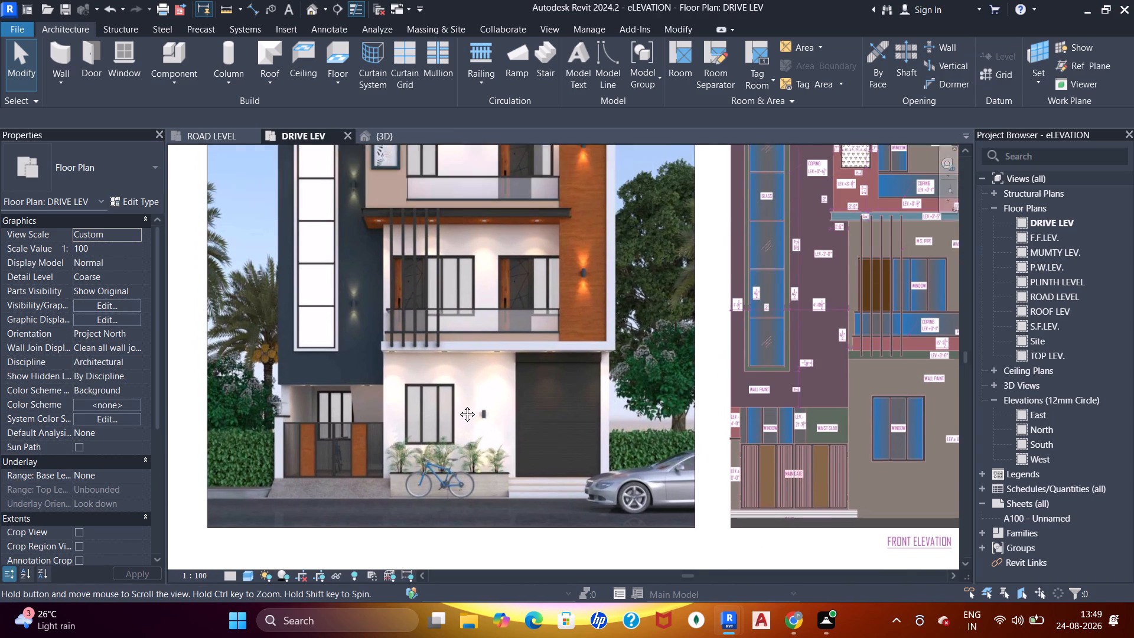
middle_click_drag(458, 405, 471, 343)
left_click(390, 126)
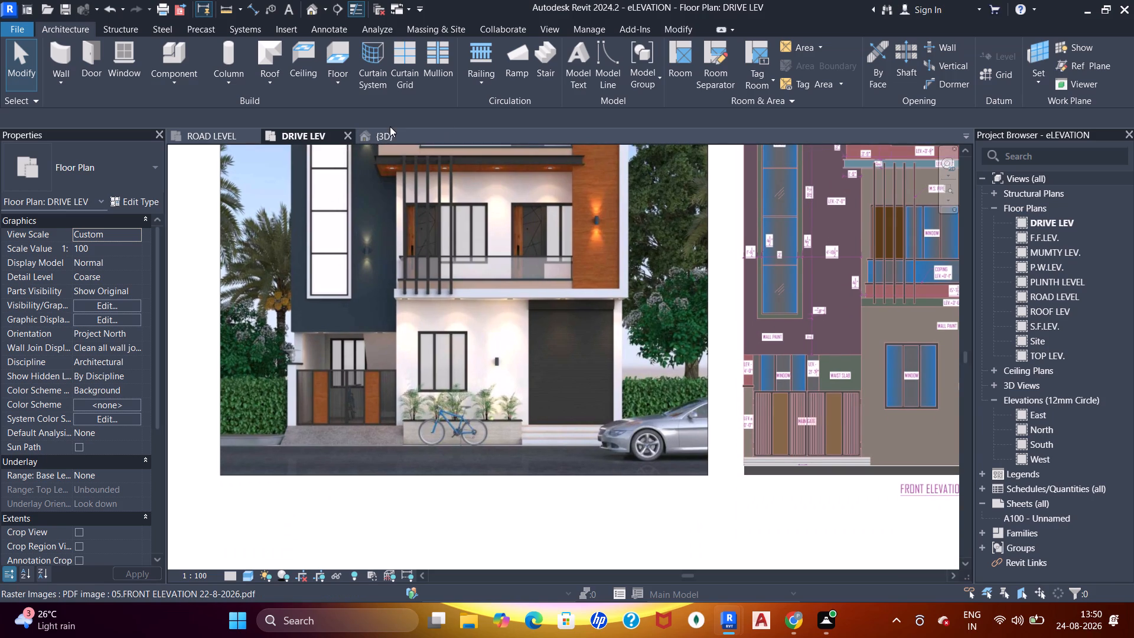
Copy the first-floor triple casement window straight down onto the blank ground-floor front wall in the 3D model.
left_click(384, 134)
left_click(585, 305)
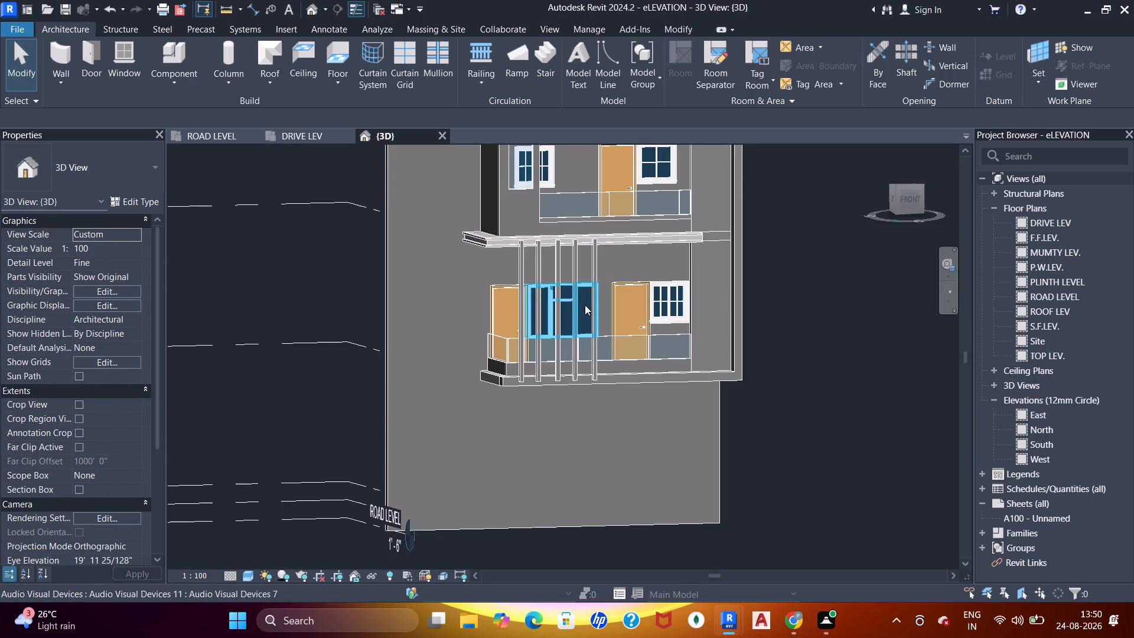
left_click(341, 87)
middle_click_drag(597, 422, 539, 368, "shift")
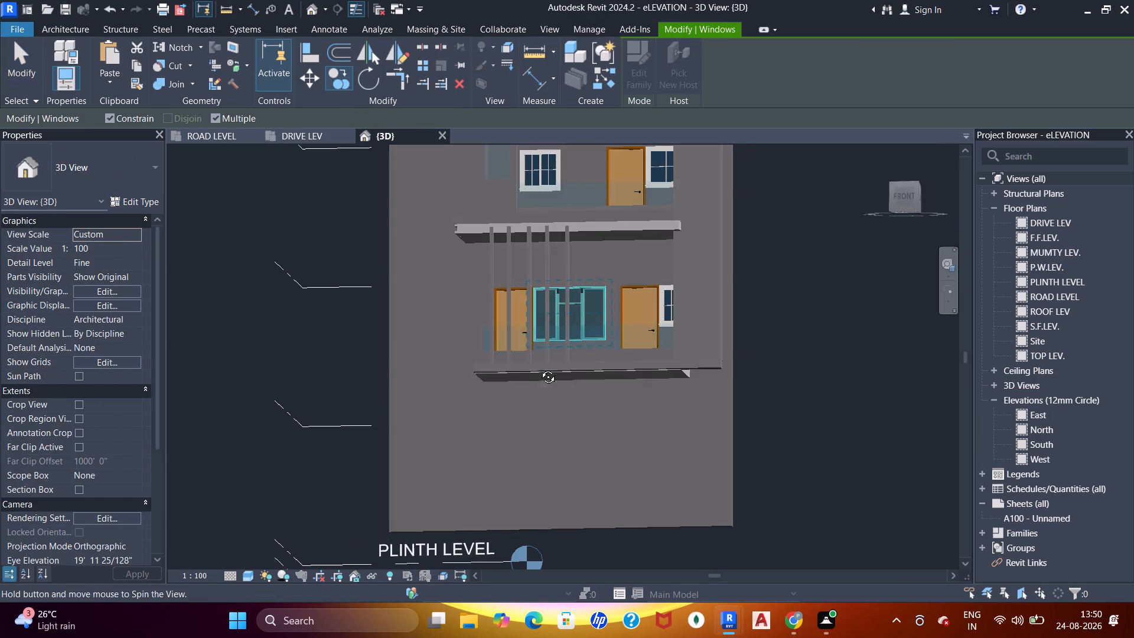
middle_click_drag(610, 340, 618, 366, "shift")
left_click(605, 334)
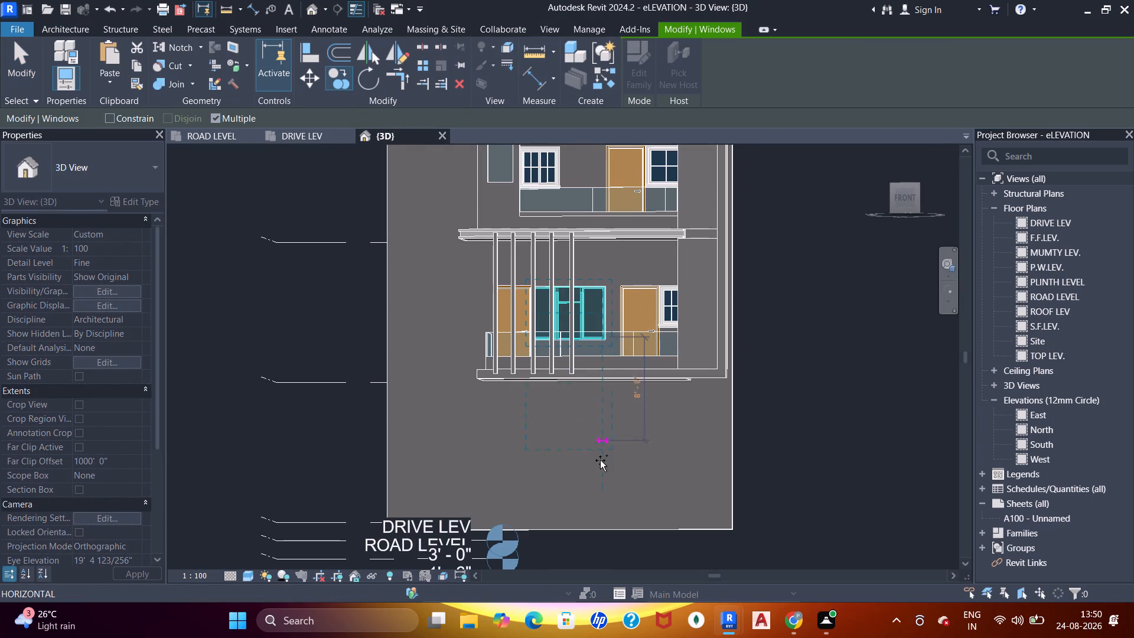
left_click(601, 470)
key("Escape")
middle_click_drag(585, 486, 663, 572, "shift")
key("Escape")
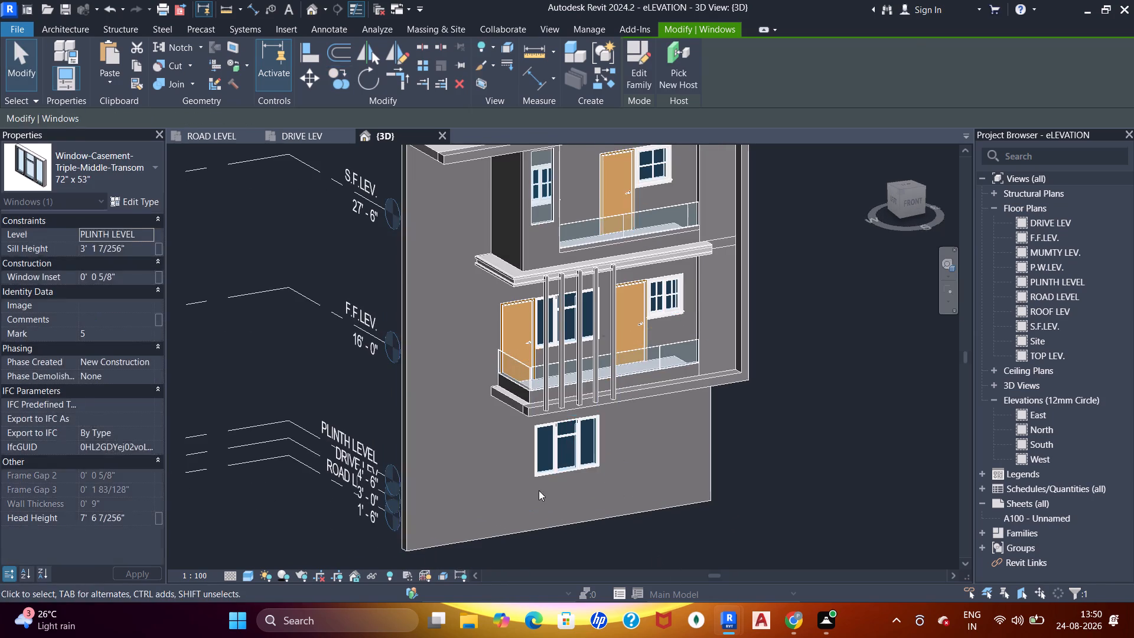
Check the ground-floor window in the DRIVE LEV facade image, and nudge the model's copied window down three increments.
middle_click_drag(634, 498, 641, 425, "shift")
left_click(296, 146)
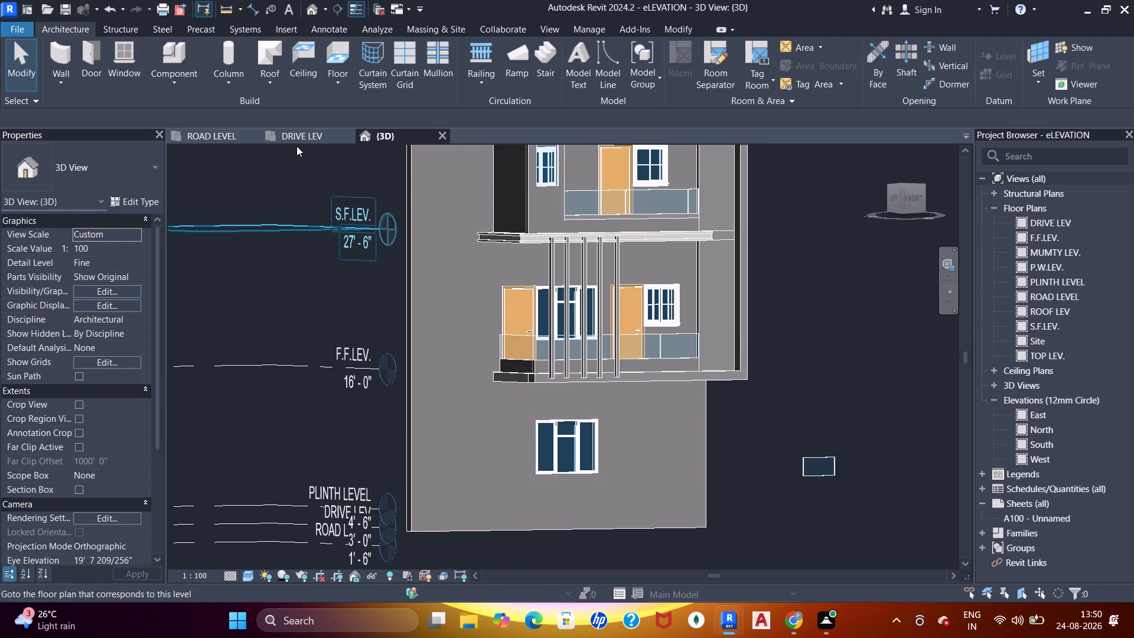
left_click(298, 142)
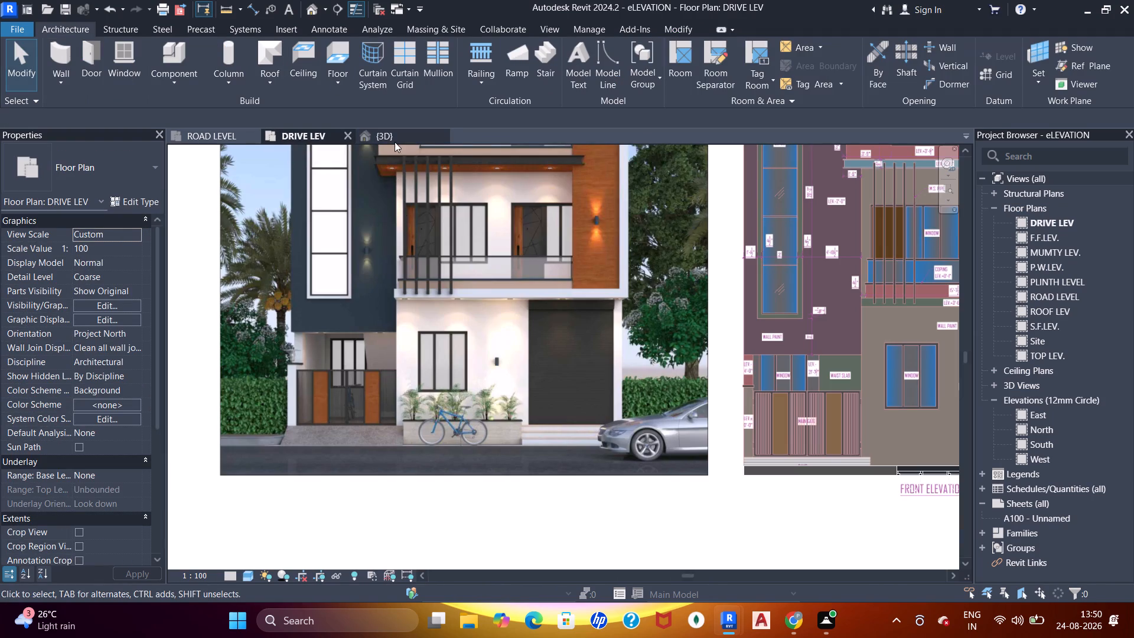
left_click(395, 142)
left_click(588, 473)
key("Down")
key("Down")
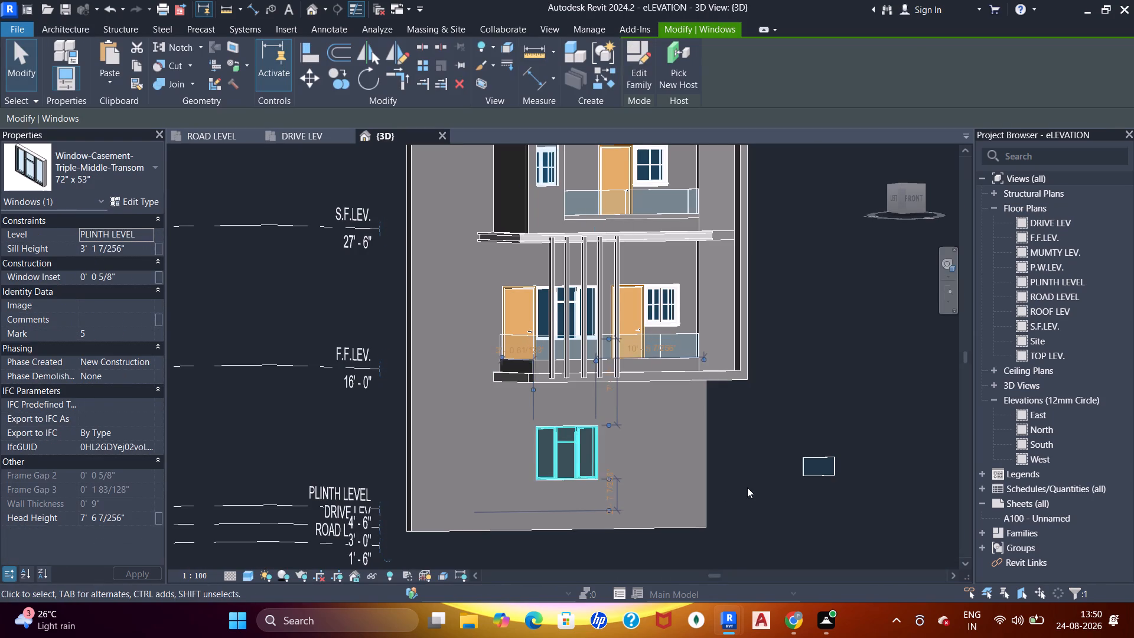
key("Down")
Delete the stray small rectangular element standing outside the building beside the ground-floor wall.
left_click_drag(884, 518, 826, 458)
key("Delete")
Nudge the ground-floor triple casement window four increments left along the front wall, using the DRIVE LEV facade image as reference.
scroll(648, 467, "down", 2)
middle_click_drag(630, 477, 584, 442, "shift")
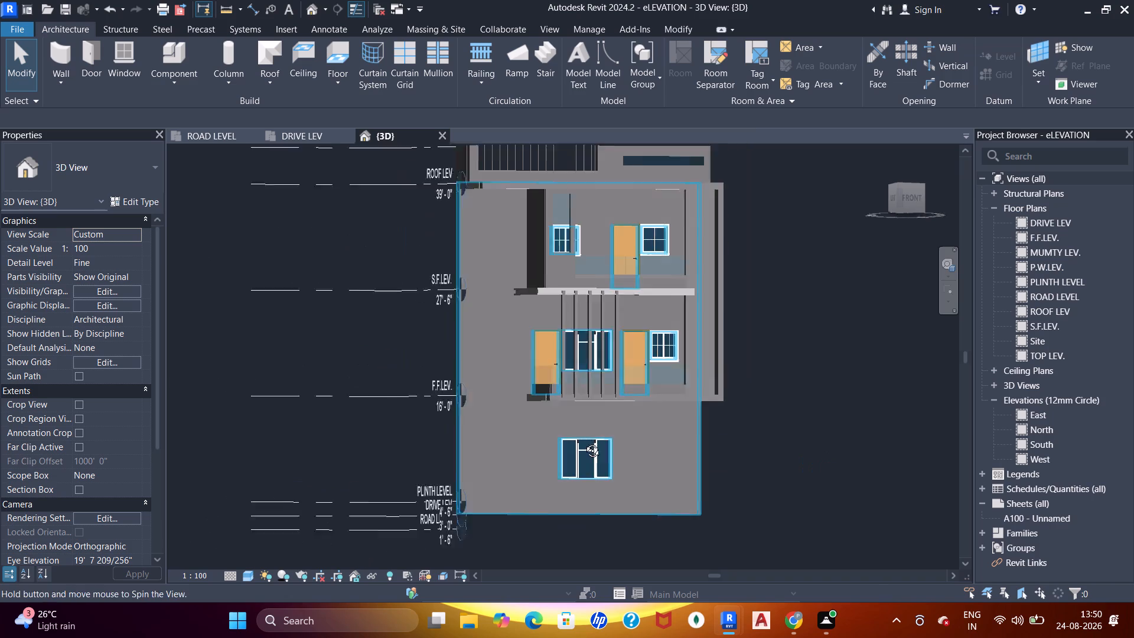
middle_click_drag(584, 442, 571, 423, "shift")
key("Escape")
middle_click_drag(608, 439, 524, 453, "shift")
left_click(308, 137)
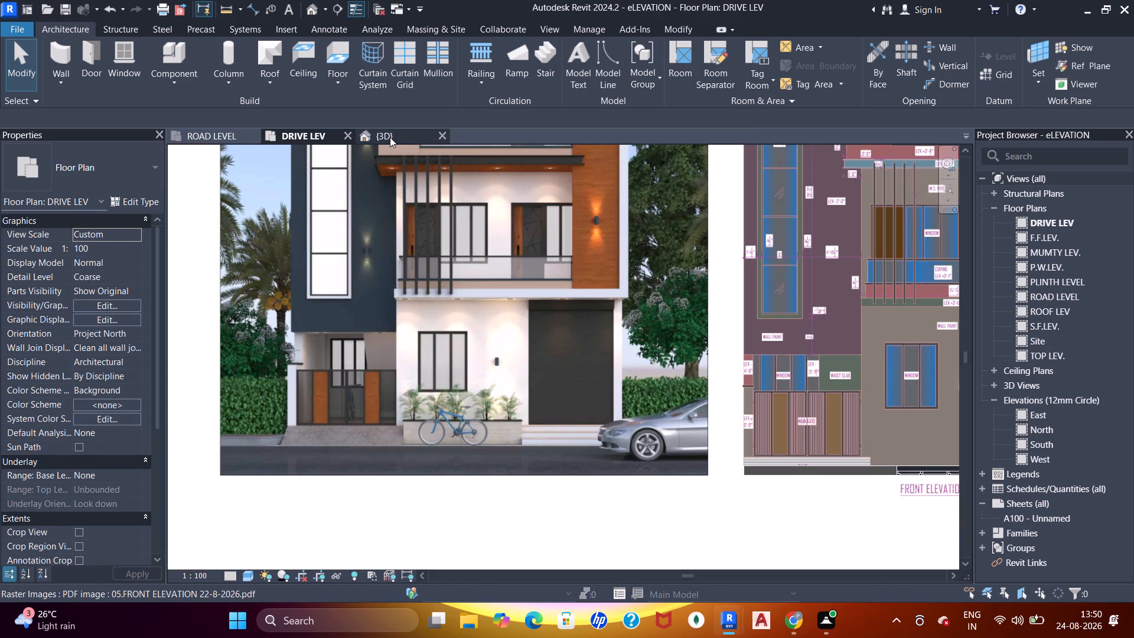
left_click(390, 137)
left_click(535, 415)
key("Left")
key("Left")
key("Left")
key("Left")
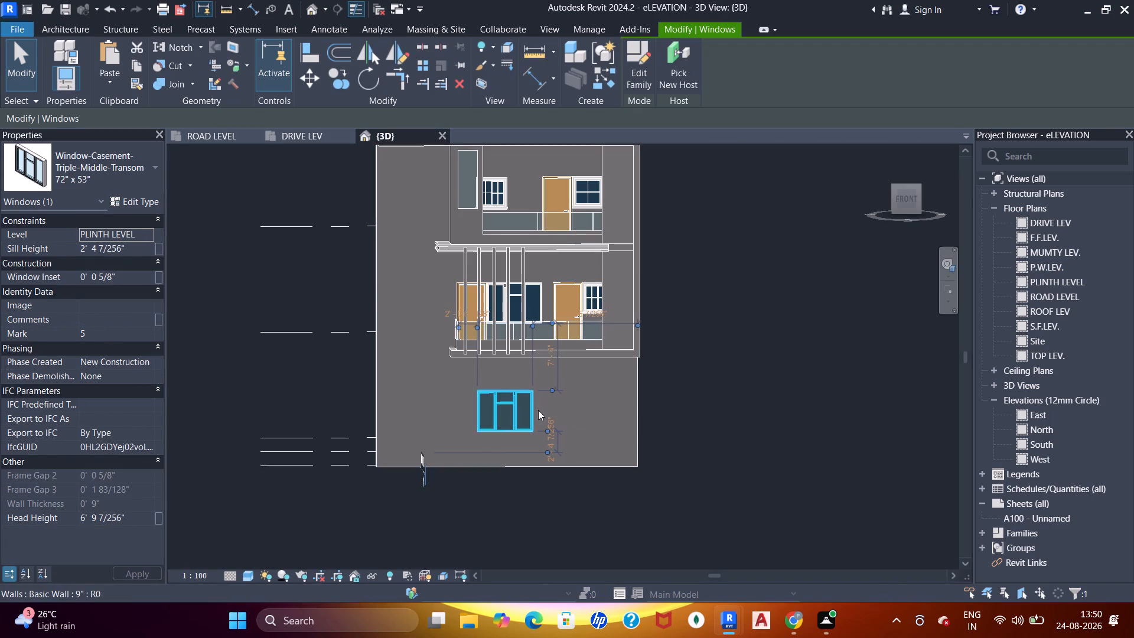
Compare the ground-floor window's placement in the 3D model with the facade image and front elevation drawing in DRIVE LEV.
left_click_drag(285, 137, 294, 139)
key("Escape")
middle_click_drag(475, 364, 475, 403)
scroll(474, 386, "down", 2)
middle_click_drag(474, 379, 472, 399)
middle_click_drag(471, 383, 469, 393)
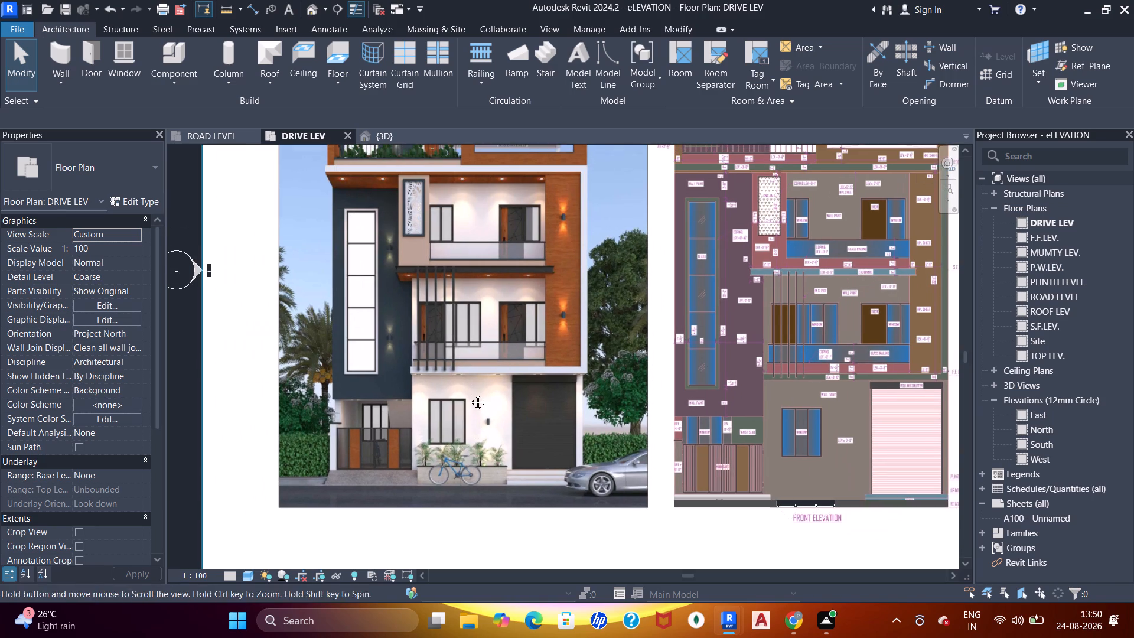
middle_click_drag(469, 393, 469, 394)
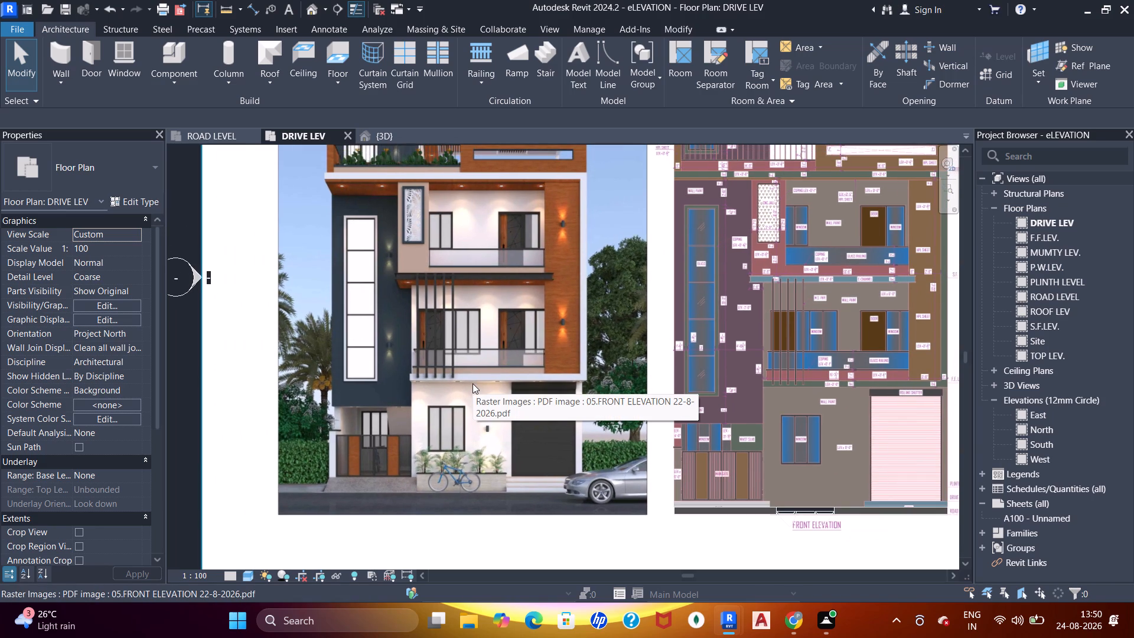
left_click(390, 137)
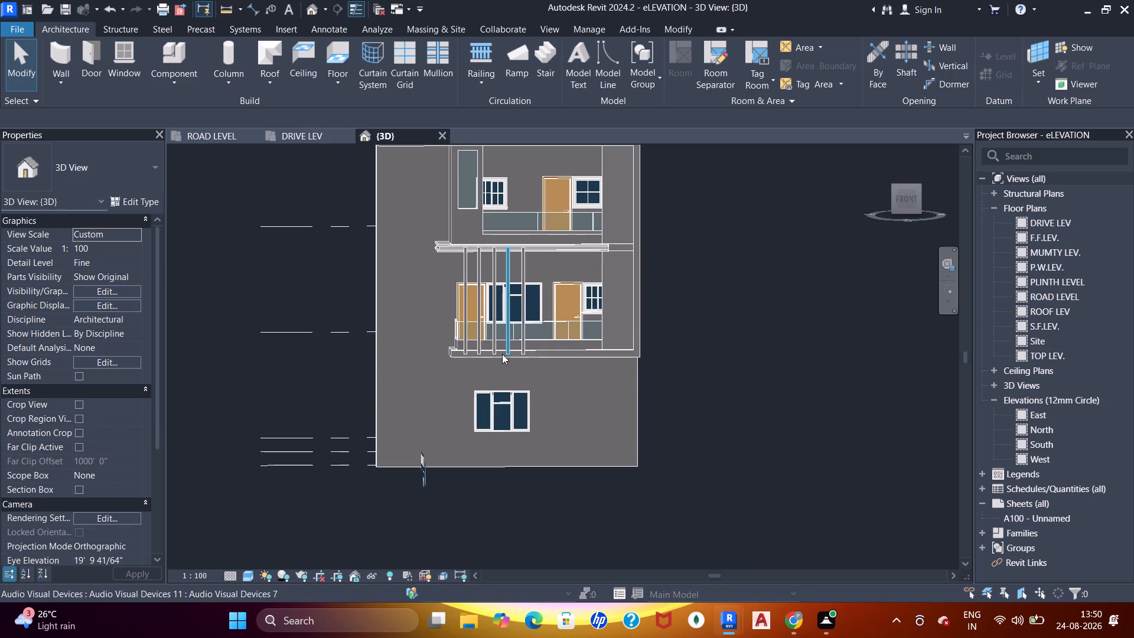
middle_click_drag(440, 359, 477, 347, "shift")
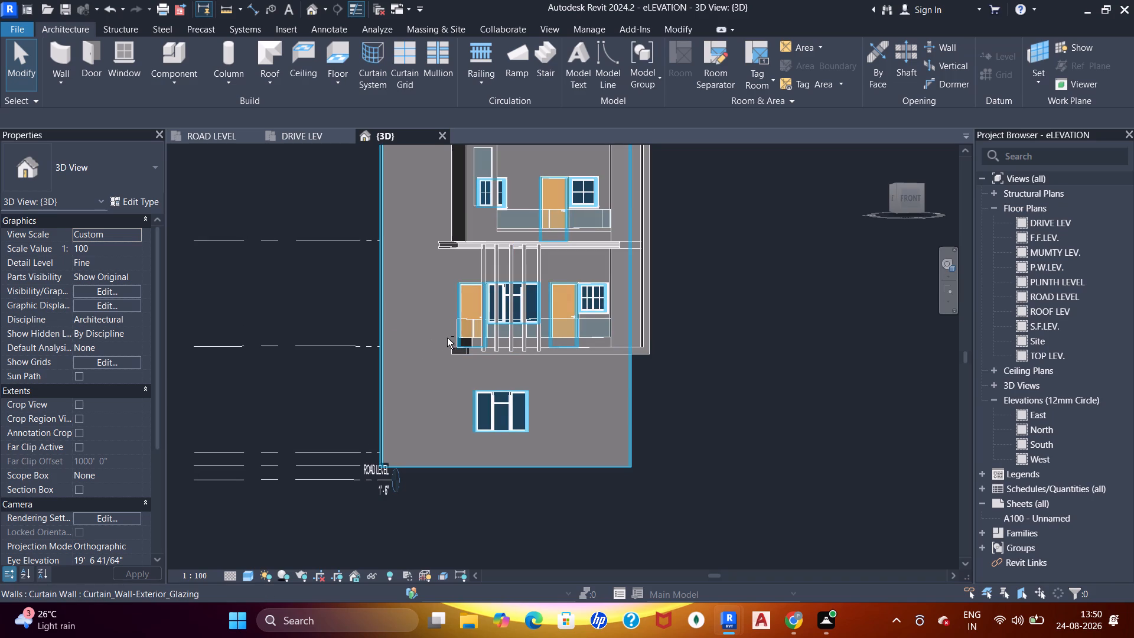
middle_click_drag(447, 338, 431, 412, "shift")
middle_click_drag(425, 364, 453, 387)
middle_click_drag(455, 388, 452, 324, "shift")
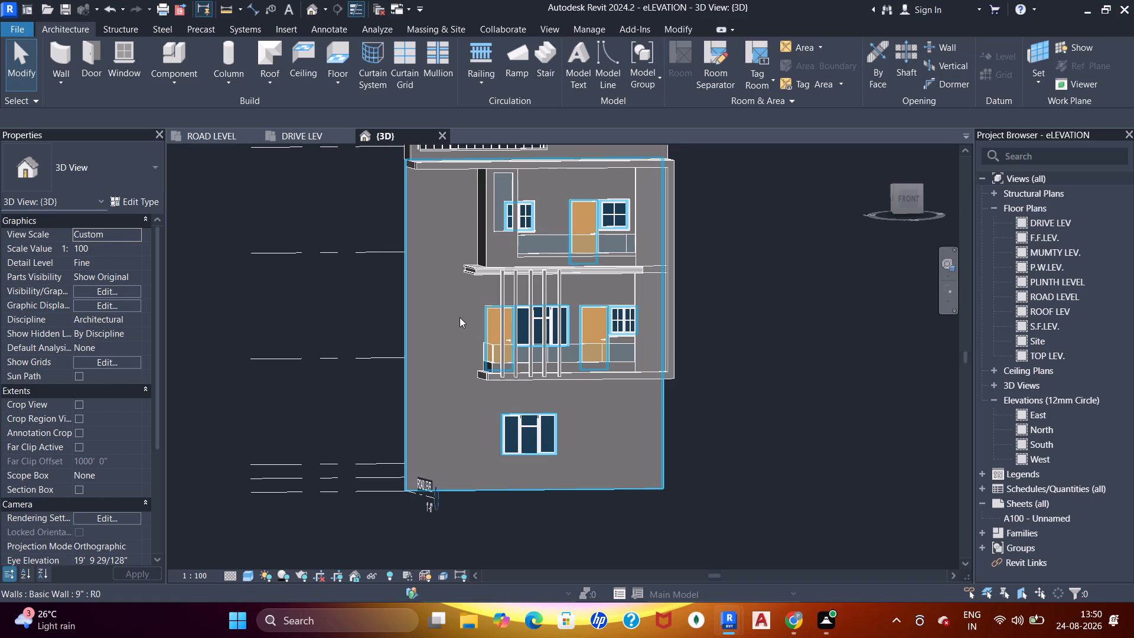
Save the eLEVATION project.
key("ctrl+s")
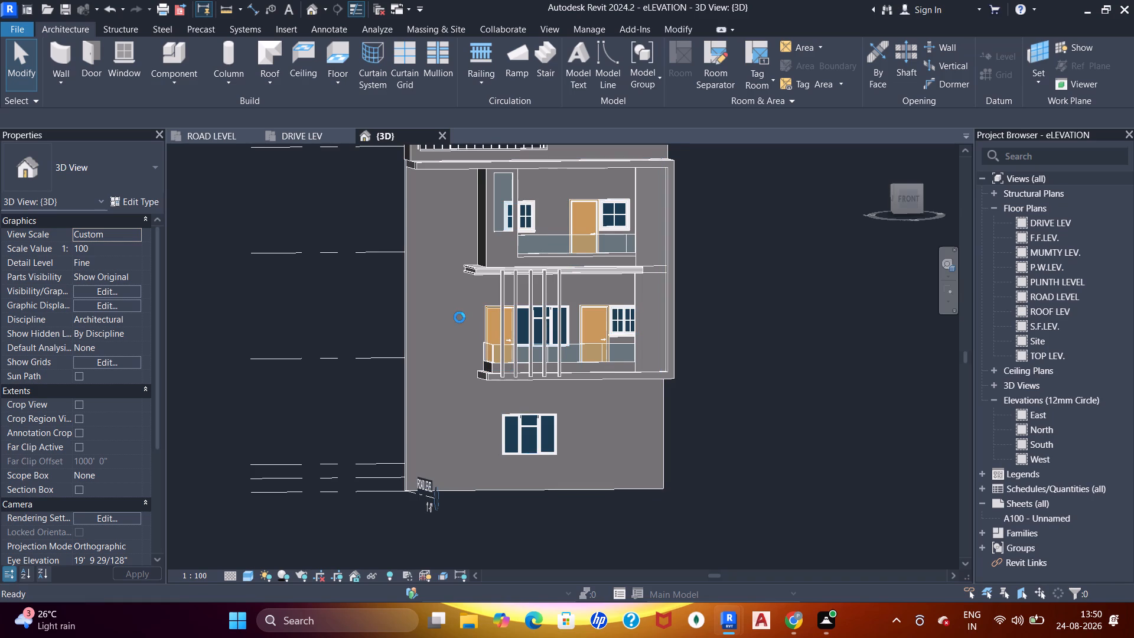
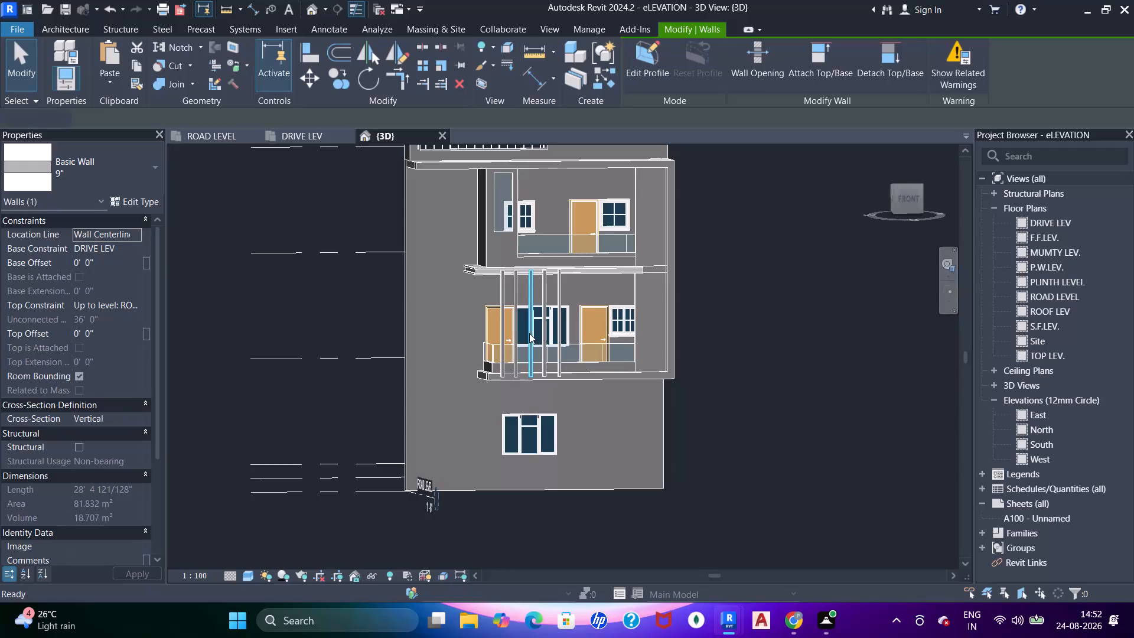
Examine the front facade around the balconies, vertical fins and blank ground-floor wall in the 3D view.
middle_click_drag(529, 333, 545, 327, "shift")
scroll(545, 327, "up", 4)
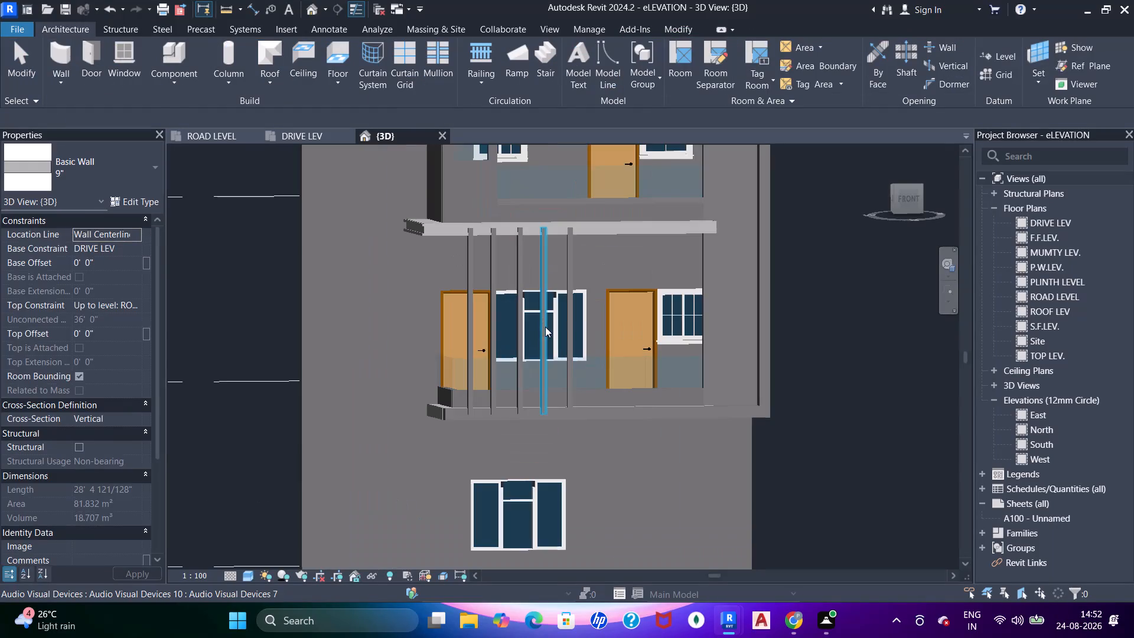
scroll(545, 327, "down", 4)
middle_click_drag(542, 327, 543, 366)
middle_click_drag(536, 373, 540, 233, "shift")
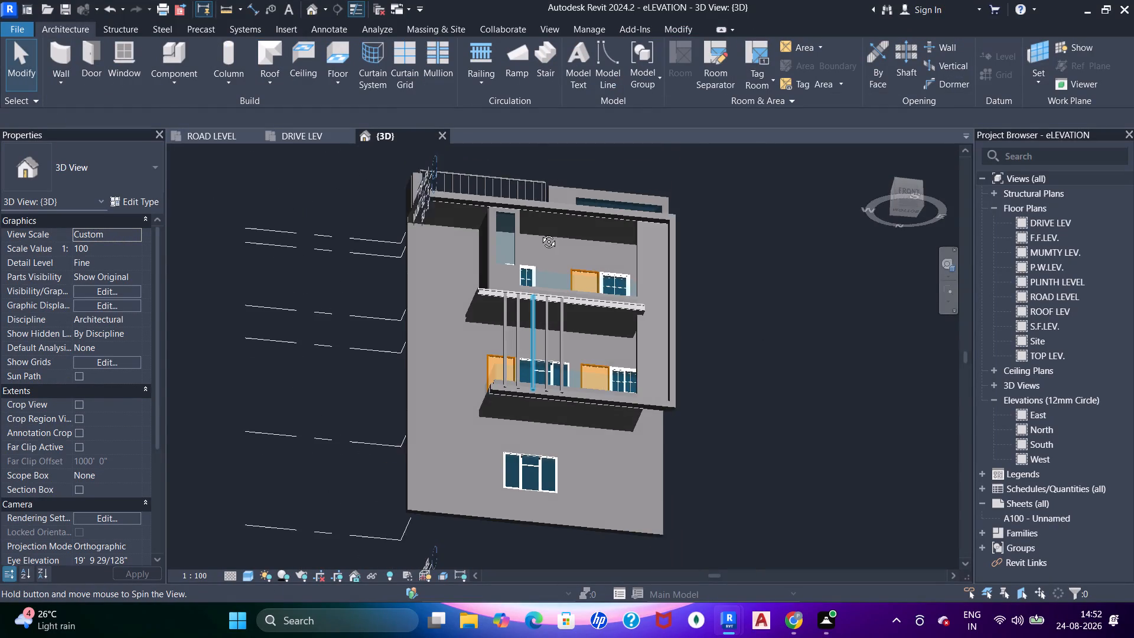
middle_click_drag(540, 233, 570, 324, "shift")
middle_click_drag(457, 385, 459, 387, "shift")
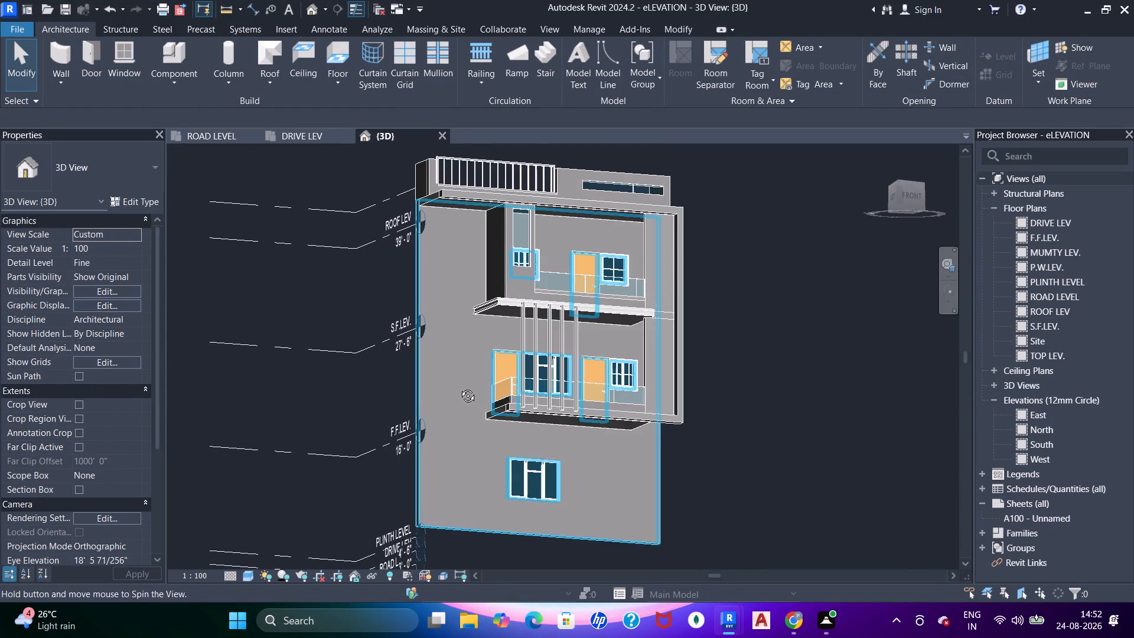
middle_click_drag(459, 387, 459, 407, "shift")
middle_click_drag(459, 408, 503, 263)
middle_click_drag(500, 317, 458, 334, "shift")
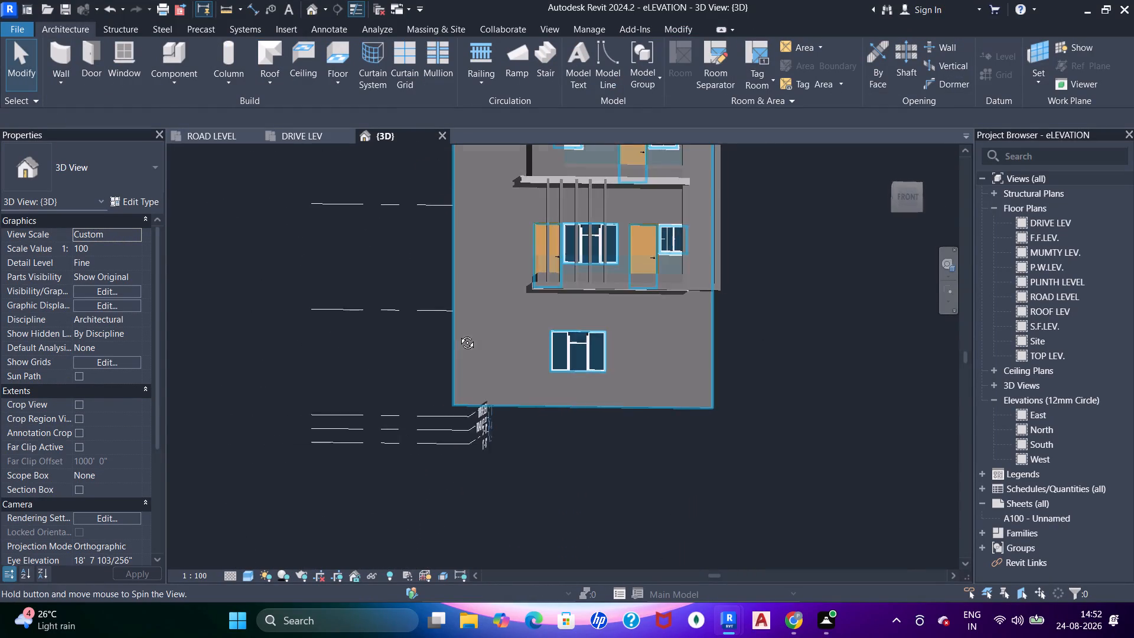
middle_click_drag(458, 334, 445, 343, "shift")
scroll(514, 340, "up", 4)
middle_click_drag(526, 357, 540, 376, "shift")
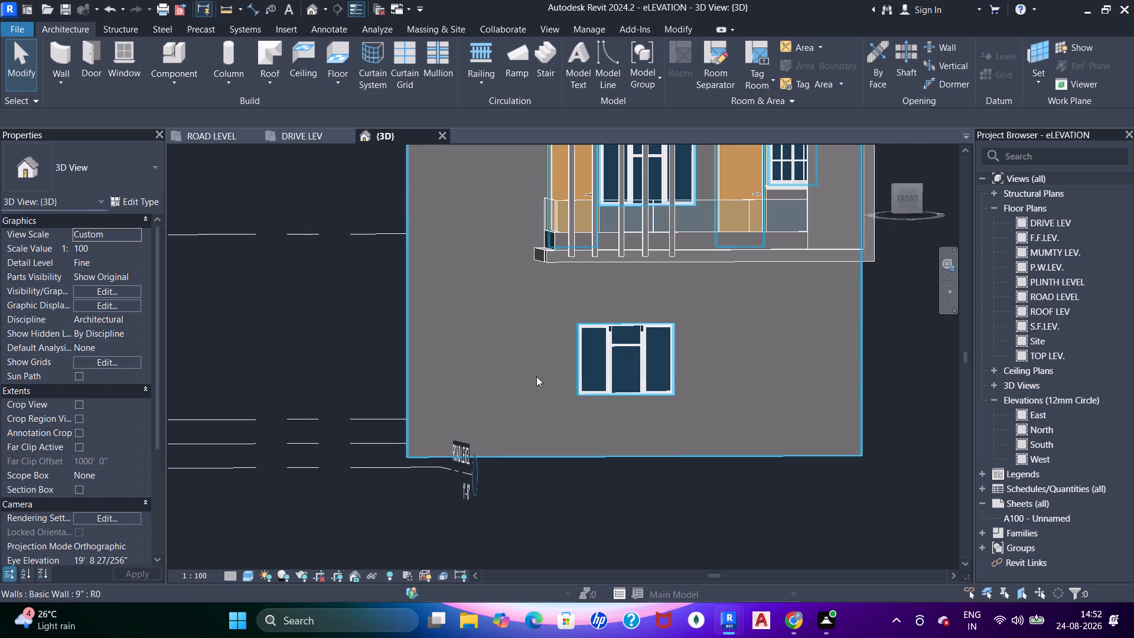
middle_click_drag(536, 376, 580, 380)
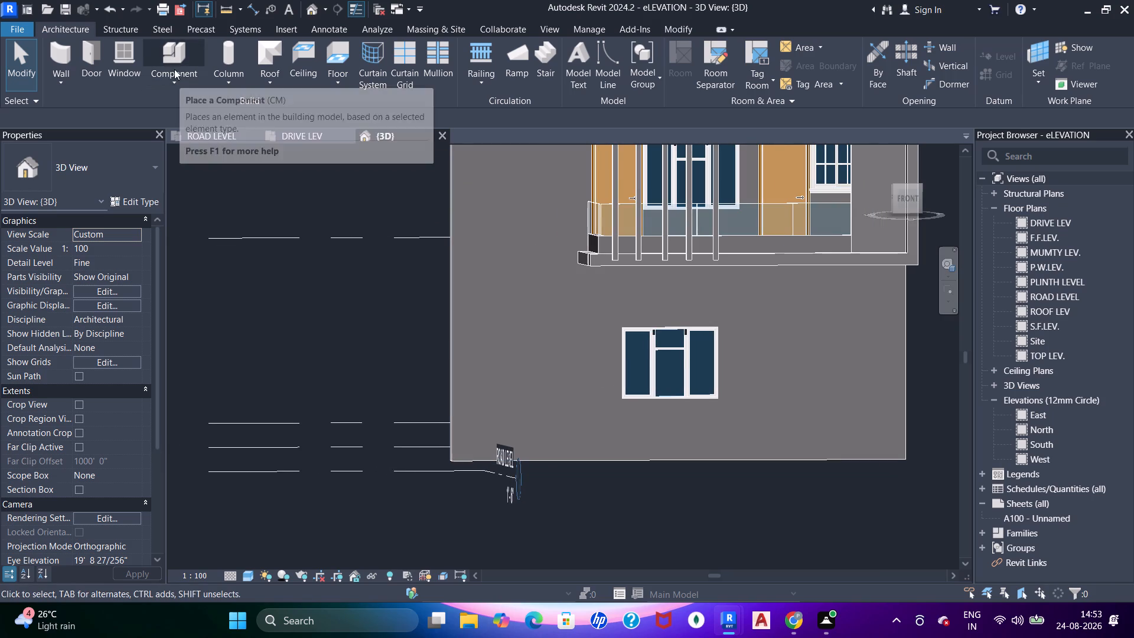
Start an extrusion in a new in-place Audio Visual Devices component, with the front 9" wall face as its work plane.
left_click(175, 74)
left_click_drag(184, 133, 182, 140)
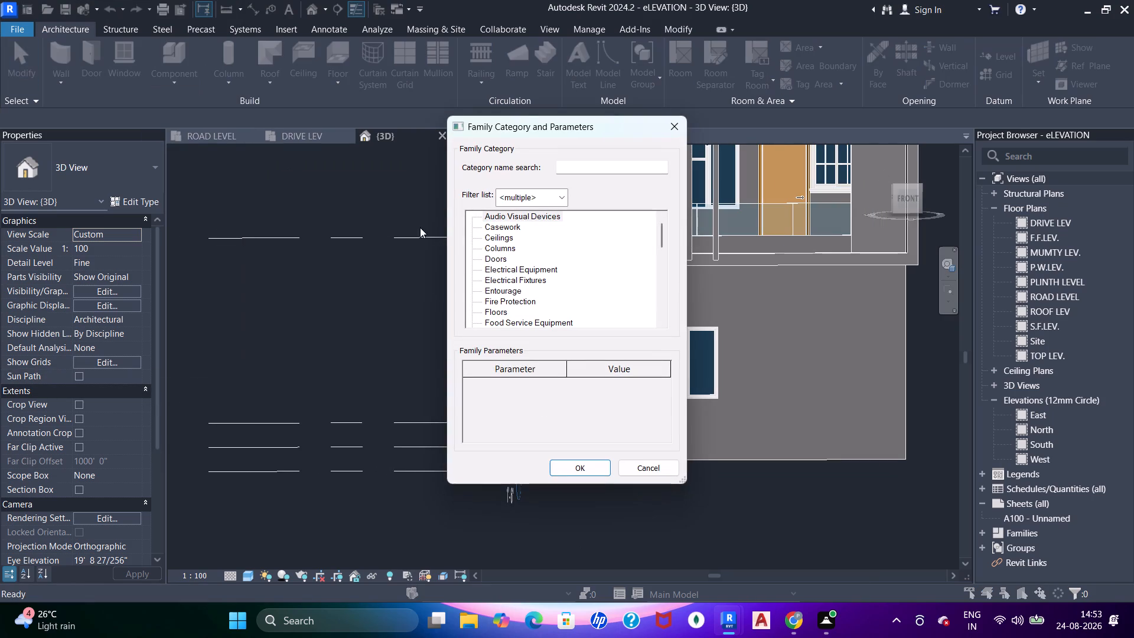
left_click_drag(575, 469, 589, 461)
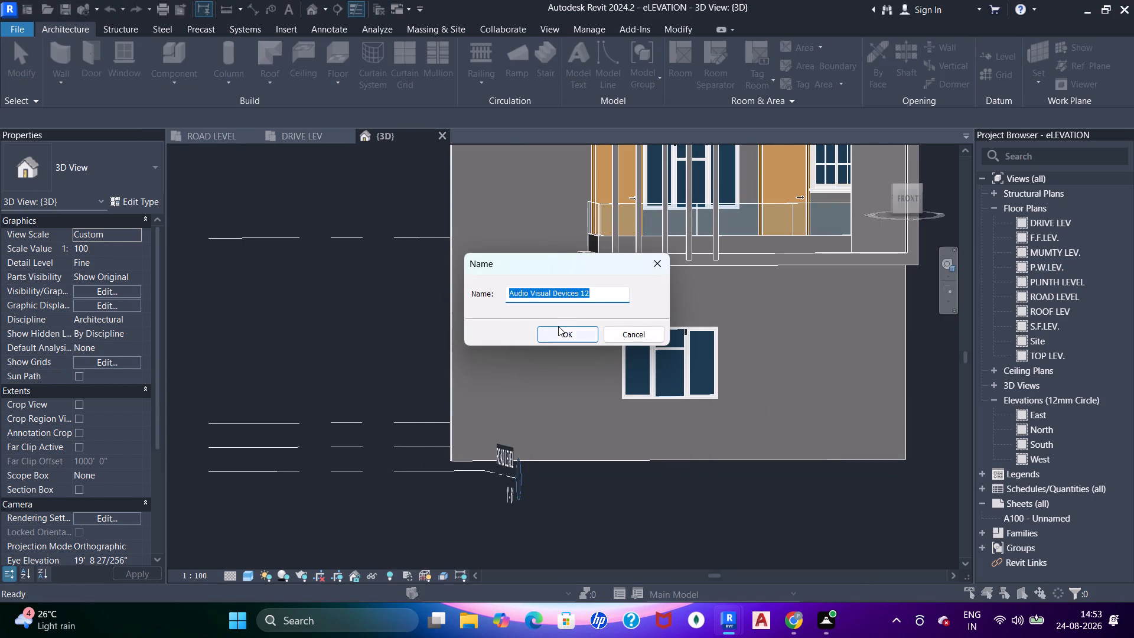
left_click(558, 326)
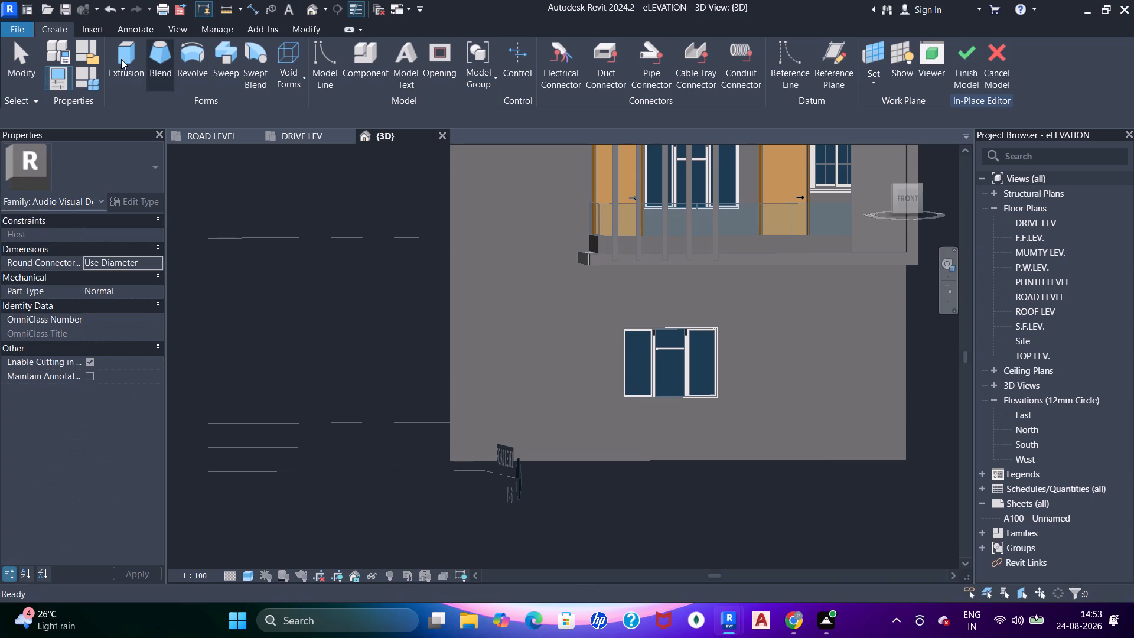
left_click(121, 59)
left_click(686, 83)
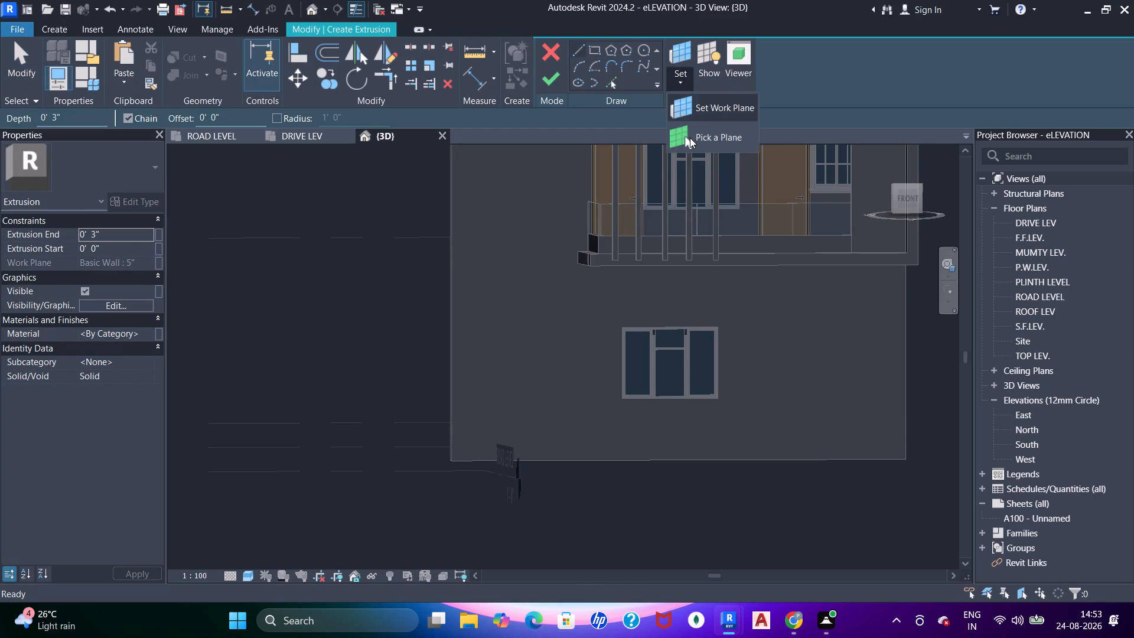
left_click(690, 138)
left_click(539, 313)
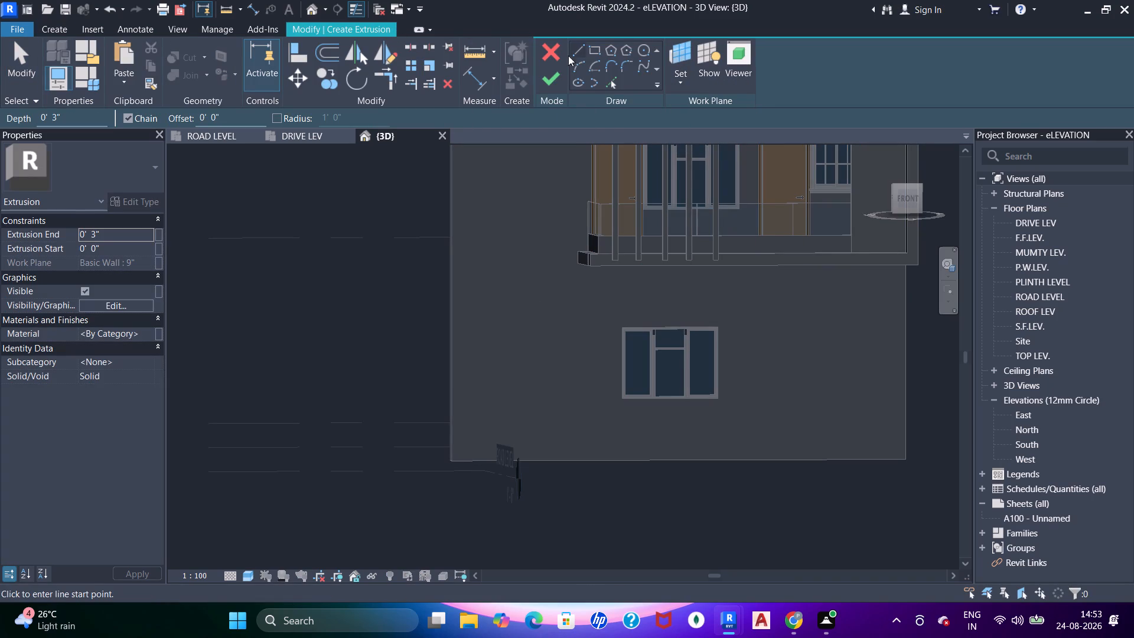
Sketch a rectangle about 12'-3" high from the first-floor balcony slab's lower outer corner to the front wall's bottom corner.
left_click(596, 50)
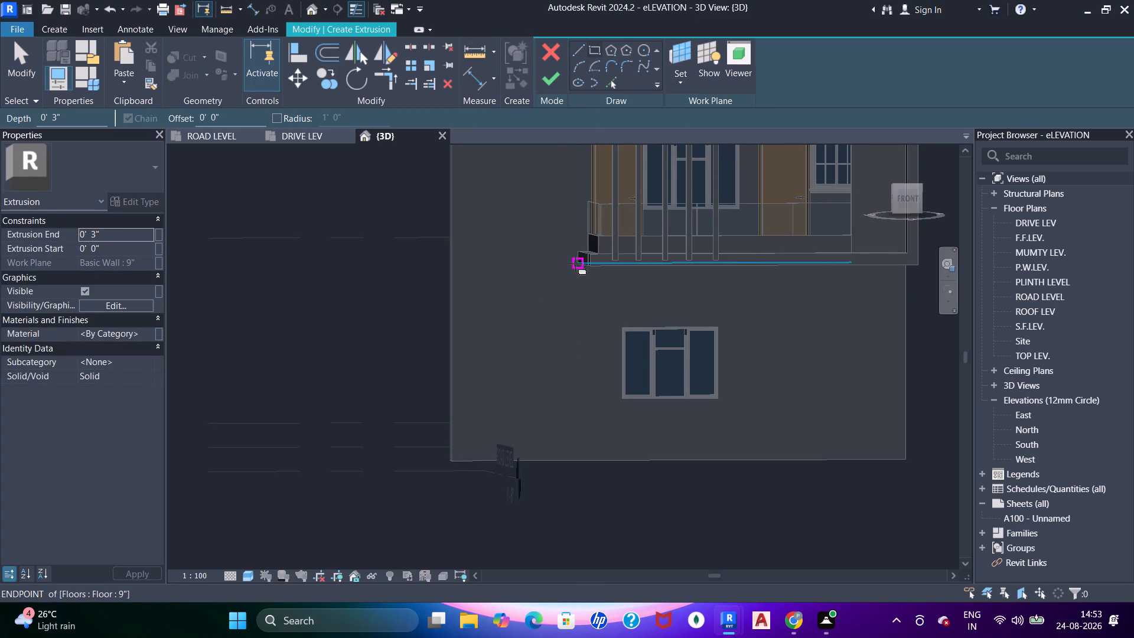
left_click_drag(575, 263, 570, 284)
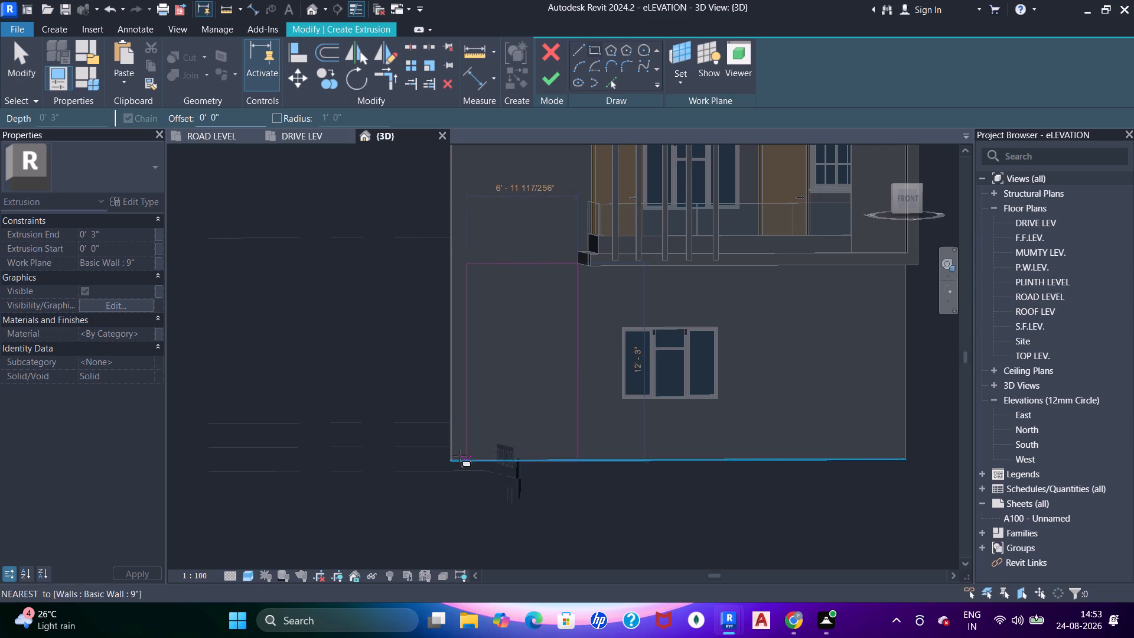
scroll(454, 455, "up", 6)
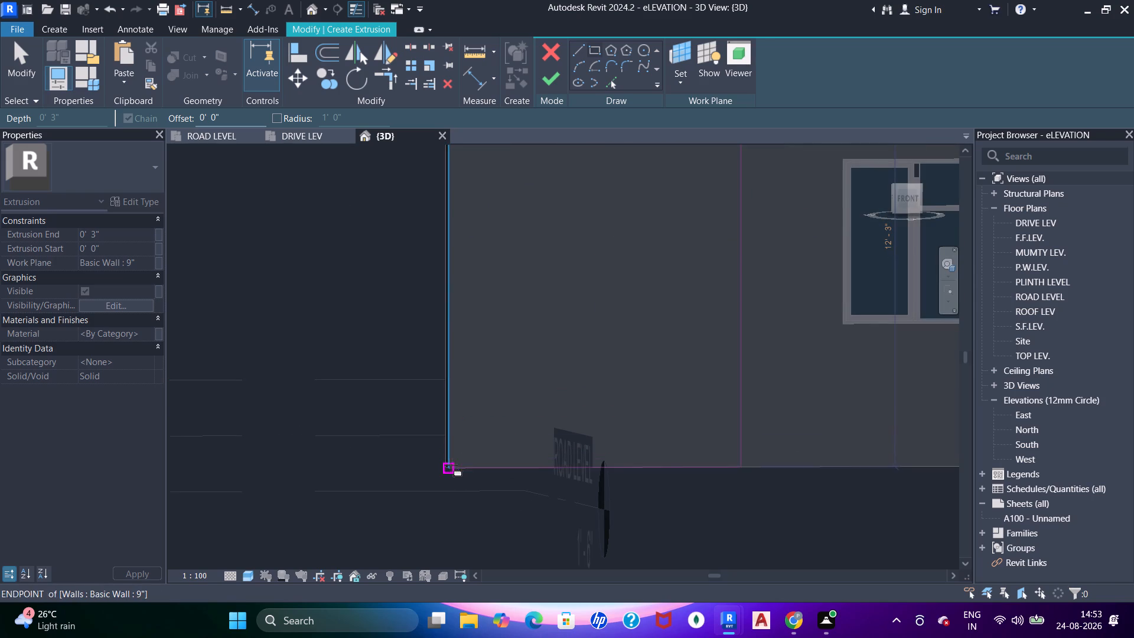
left_click(451, 465)
scroll(483, 366, "down", 4)
middle_click_drag(463, 376, 435, 453)
key("Escape")
key("Escape")
key("Escape")
key("Escape")
key("Escape")
key("Escape")
Align the rectangle's top line to the underside edge of the roof-level slab where it meets the front wall.
middle_click_drag(539, 320, 568, 471)
scroll(546, 372, "down", 3)
middle_click_drag(552, 321, 554, 444)
middle_click_drag(561, 431, 555, 402, "shift")
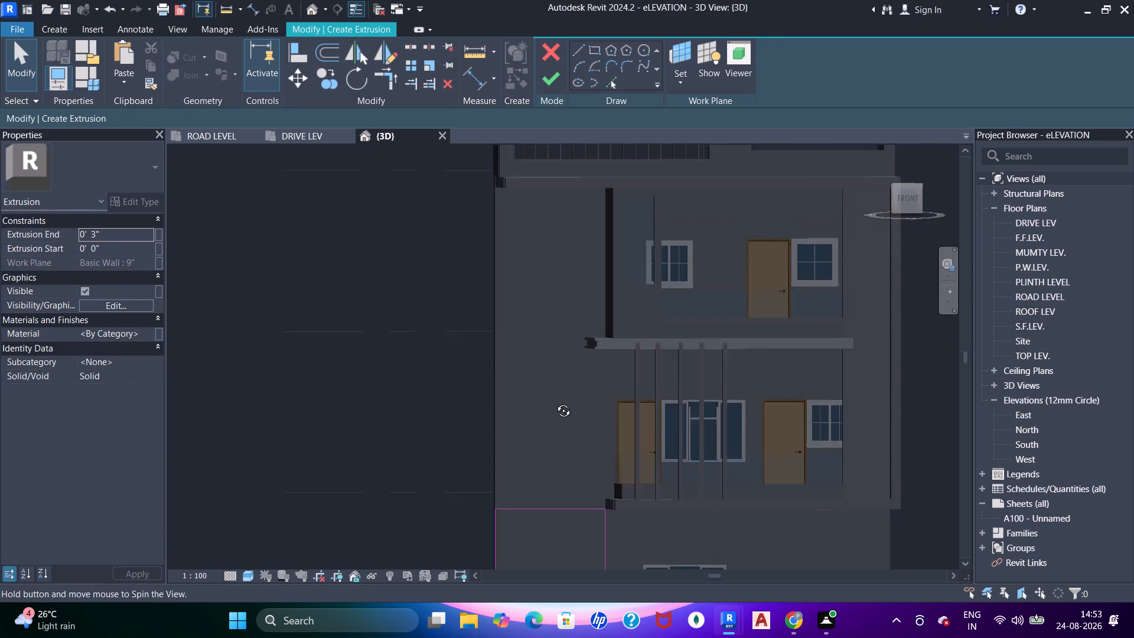
middle_click_drag(555, 402, 556, 367, "shift")
key("a")
key("a")
key("a")
key("a")
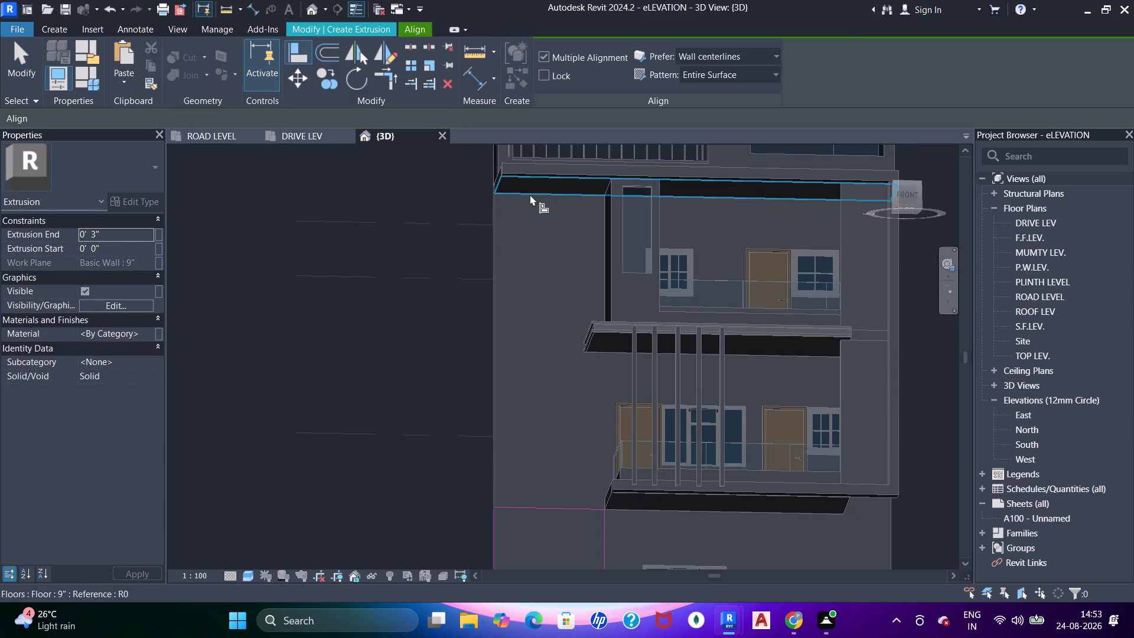
left_click(529, 195)
left_click(542, 509)
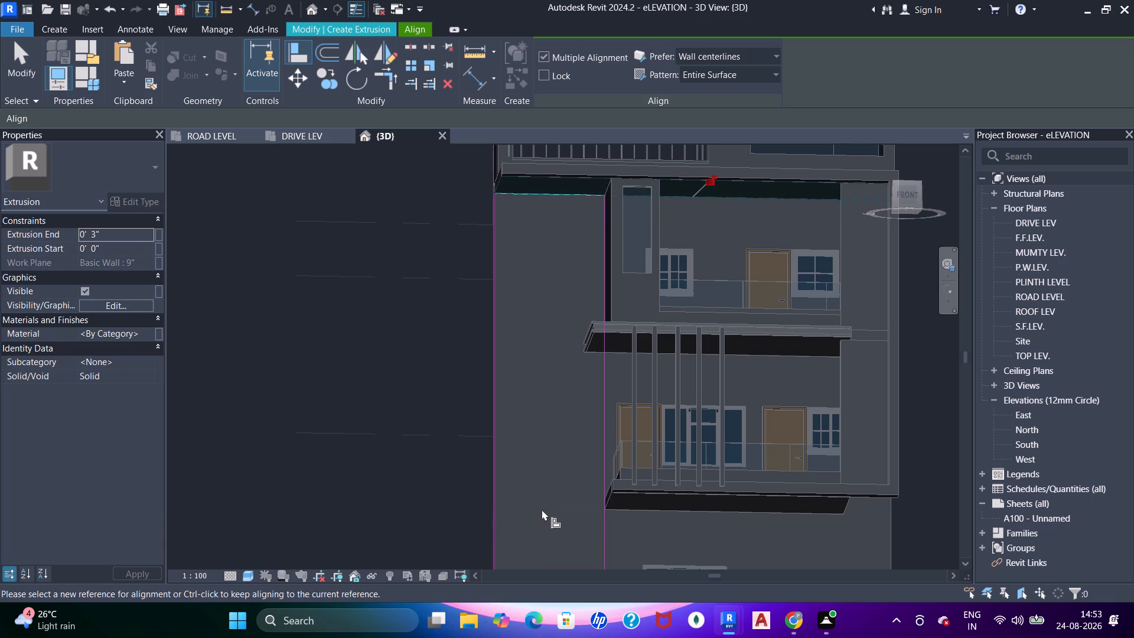
key("Escape")
key("Escape")
Set the wall strip's extrusion end to 2" and finish its sketch.
middle_click_drag(544, 390, 618, 451, "shift")
middle_click_drag(587, 389, 526, 281)
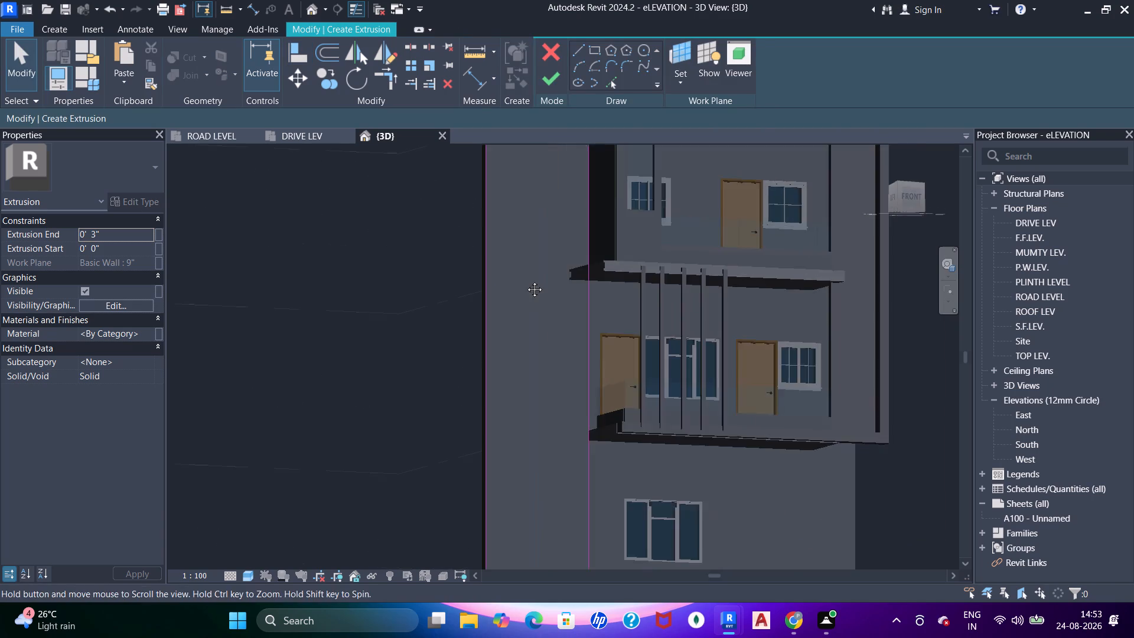
middle_click_drag(526, 281, 526, 282)
scroll(593, 279, "down", 1)
middle_click_drag(593, 279, 625, 386, "shift")
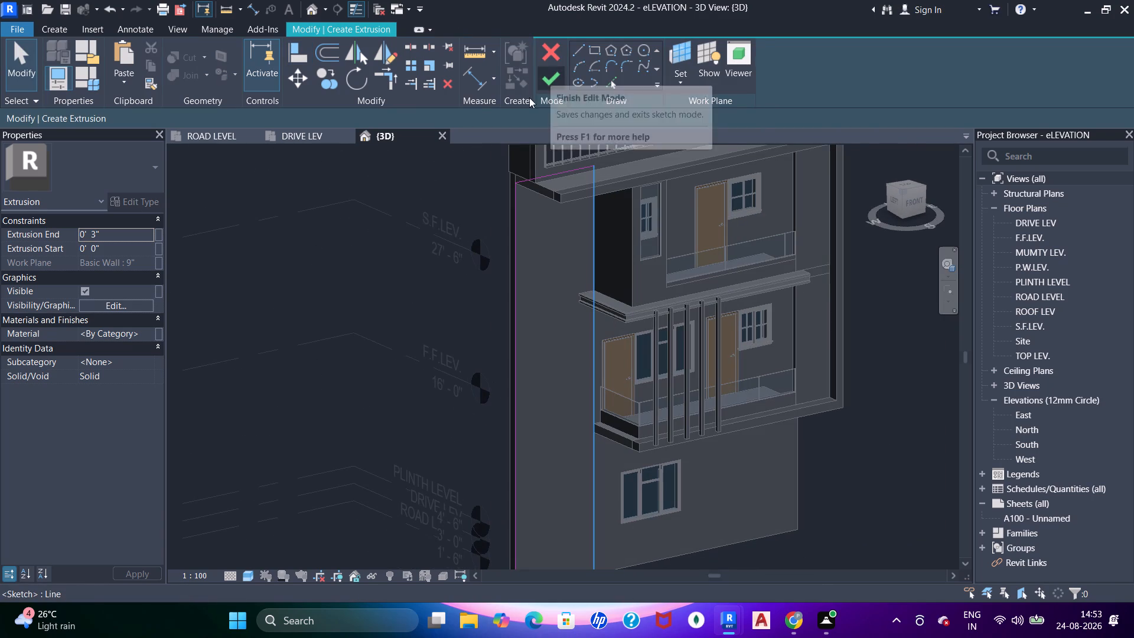
left_click(141, 232)
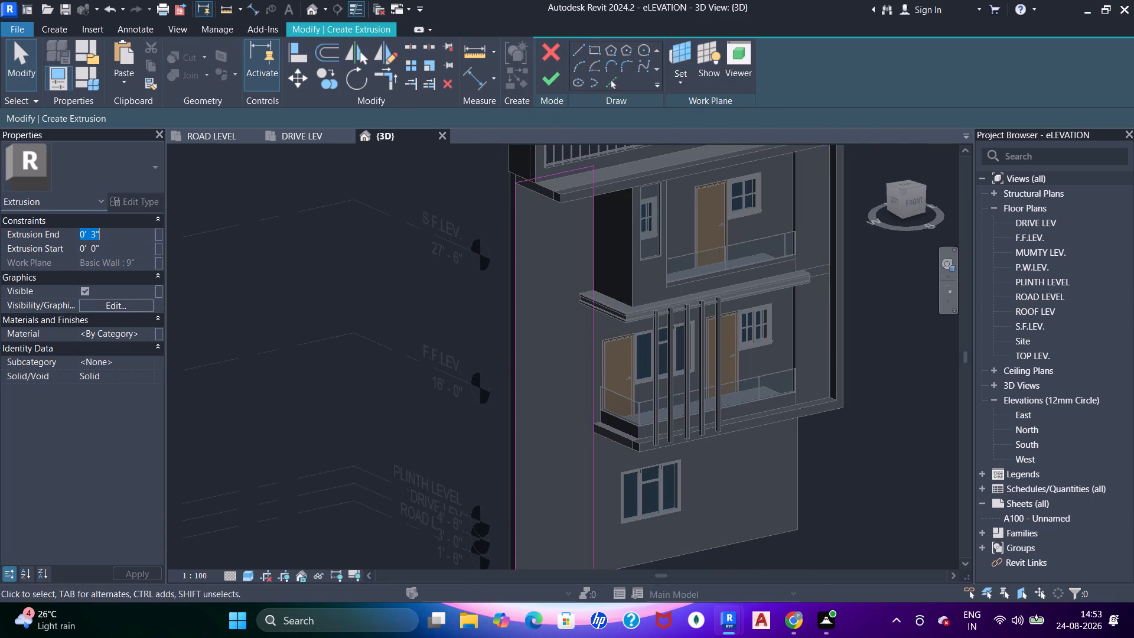
key("2")
key("shift+quotedbl")
key("Return")
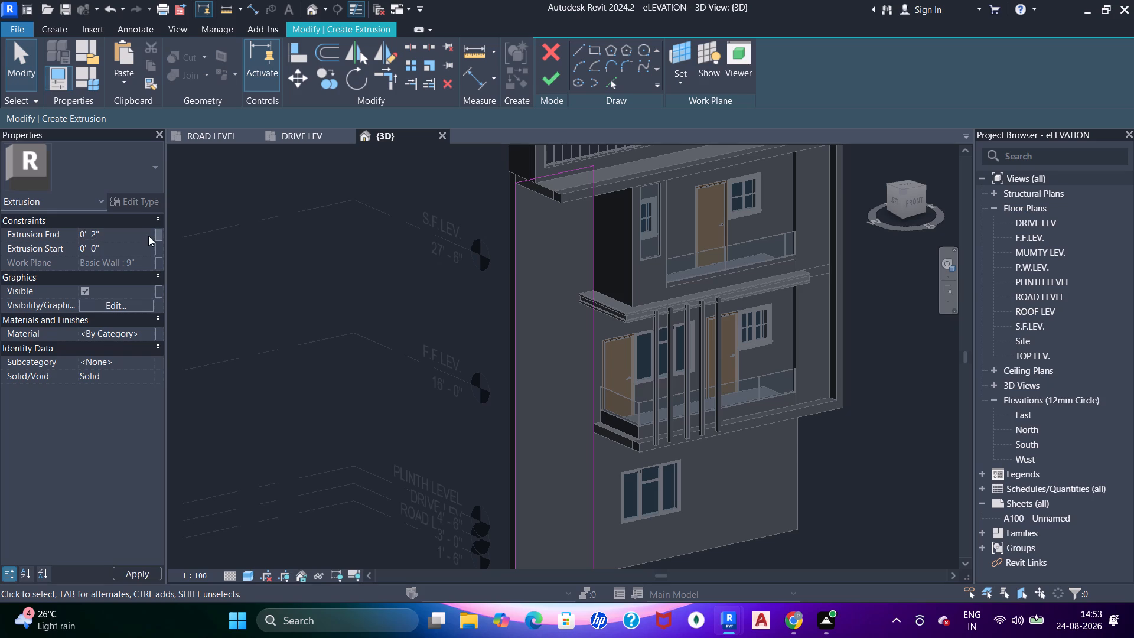
left_click(540, 75)
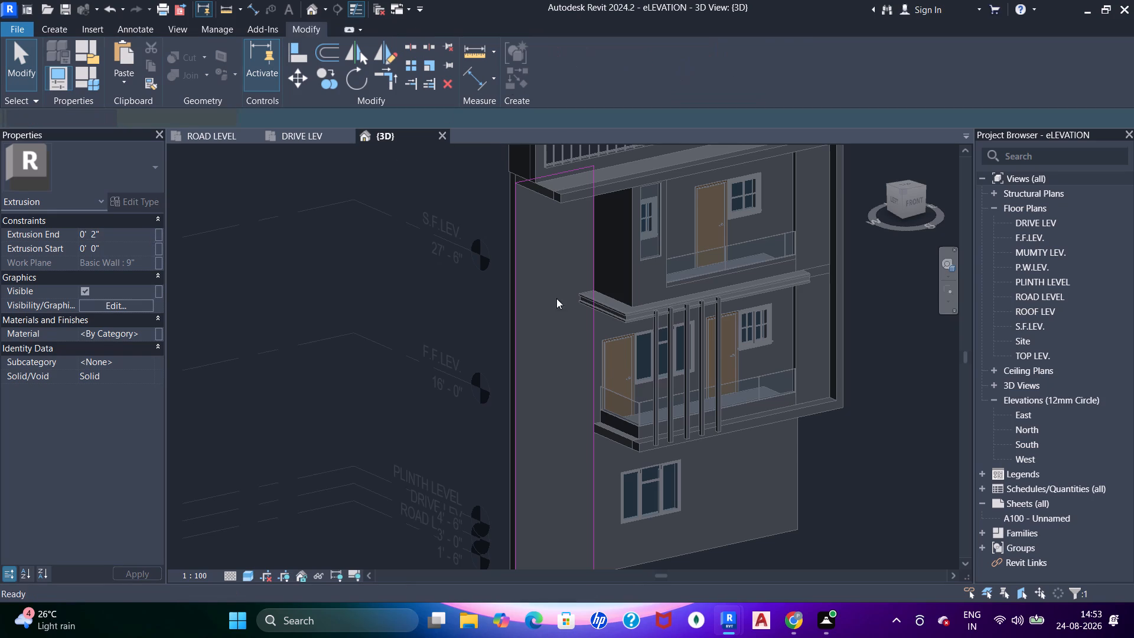
Check the extruded strip against the front wall and finish the in-place model.
middle_click_drag(575, 357, 651, 353, "shift")
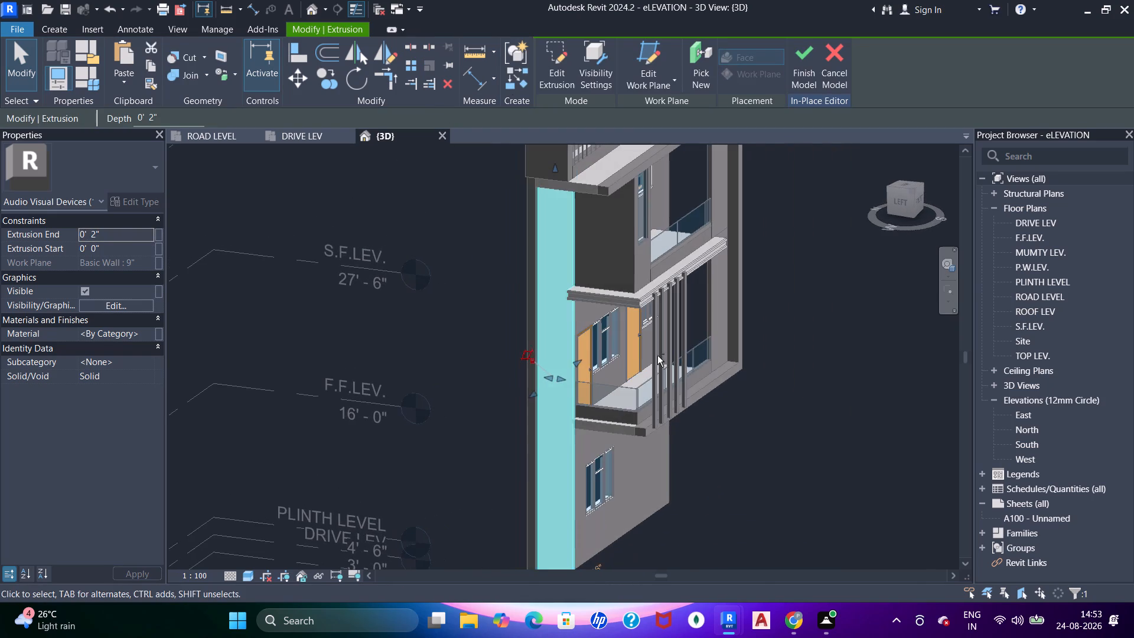
scroll(506, 263, "up", 10)
middle_click_drag(696, 319, 741, 240, "shift")
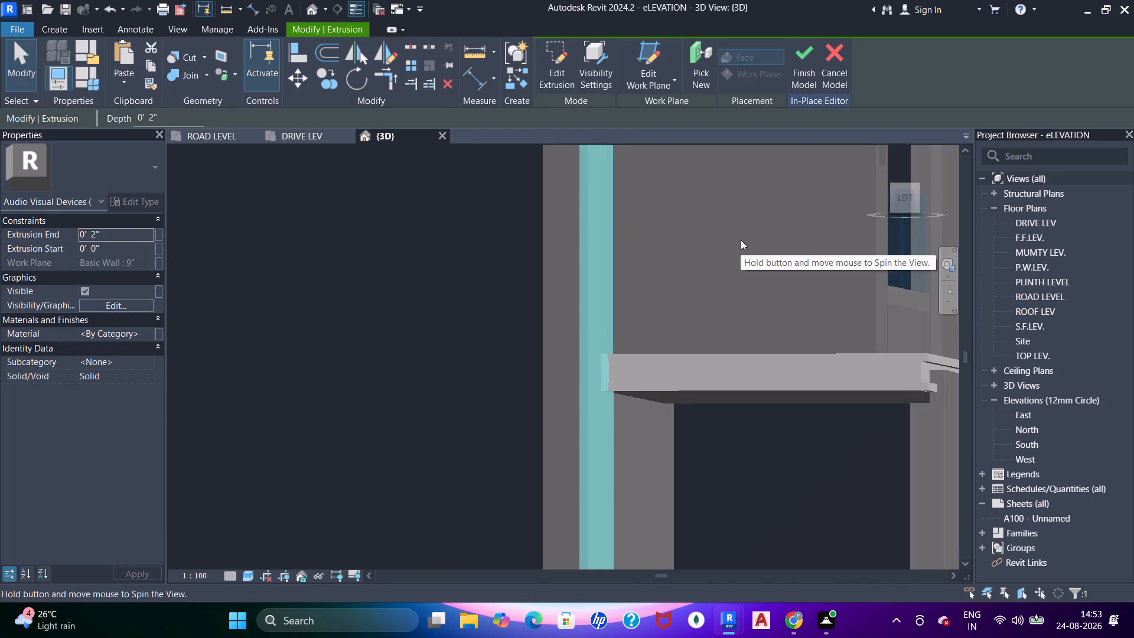
key("Escape")
middle_click_drag(627, 382, 561, 417, "shift")
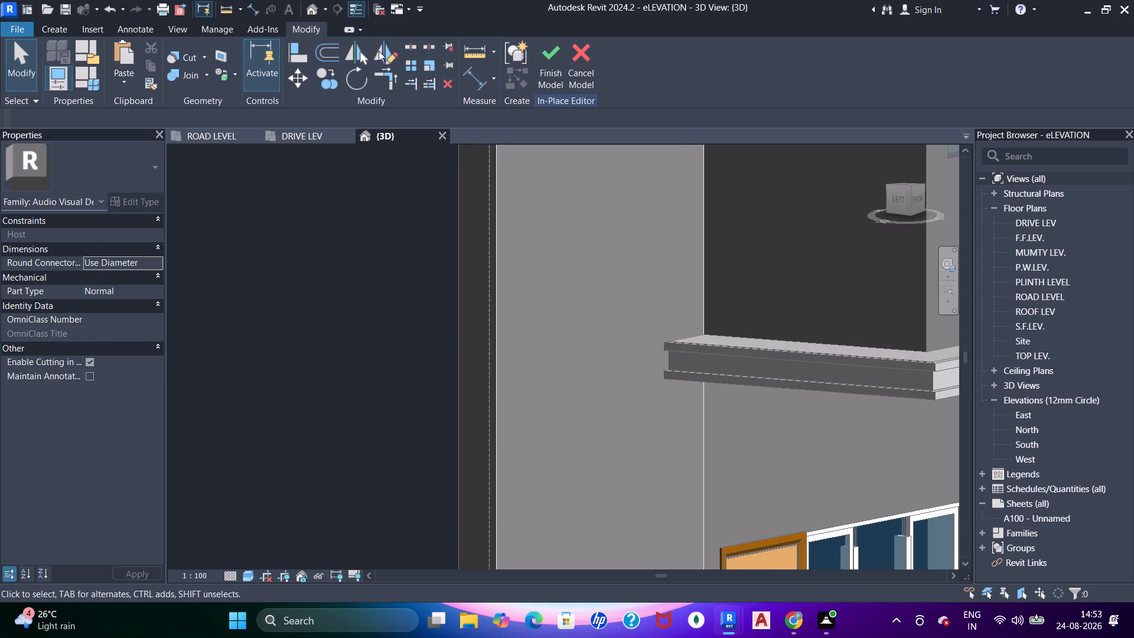
left_click(555, 54)
Cut the new wall strip with the S.F.LEV. balcony slab and its upper and lower edge bands using Cut Geometry.
scroll(979, 96, "up", 1)
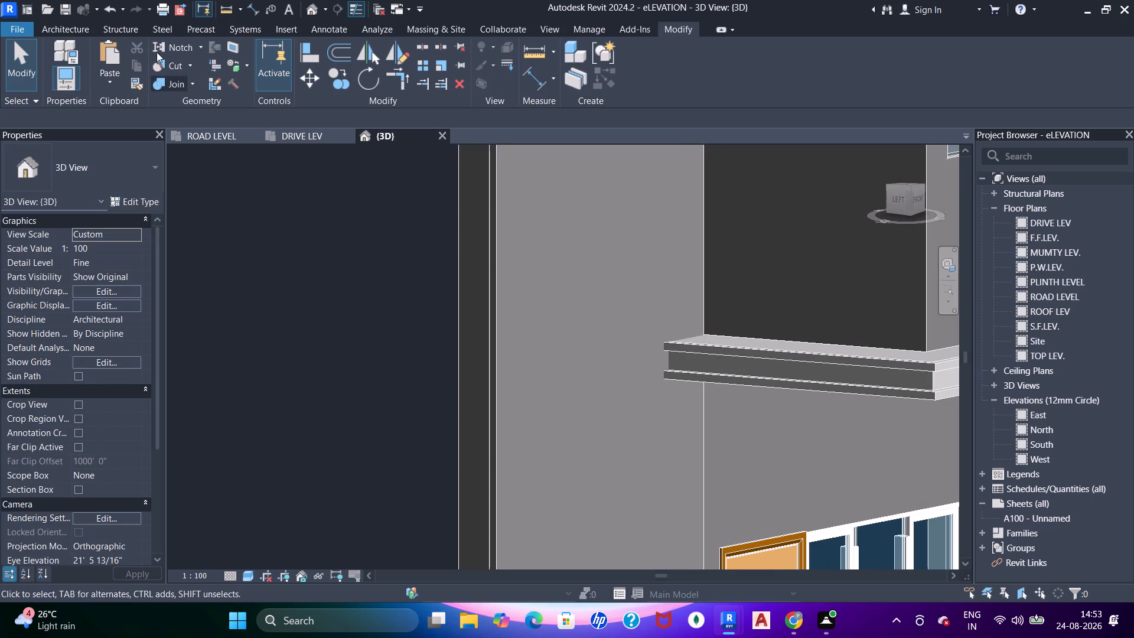
left_click(176, 67)
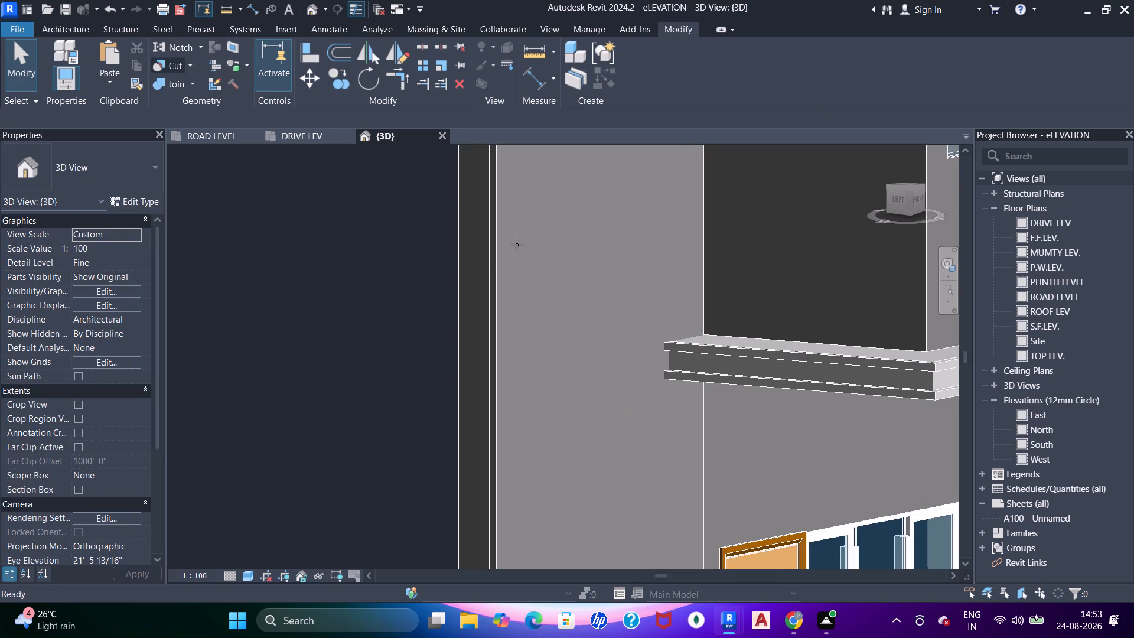
left_click(610, 390)
scroll(693, 360, "up", 5)
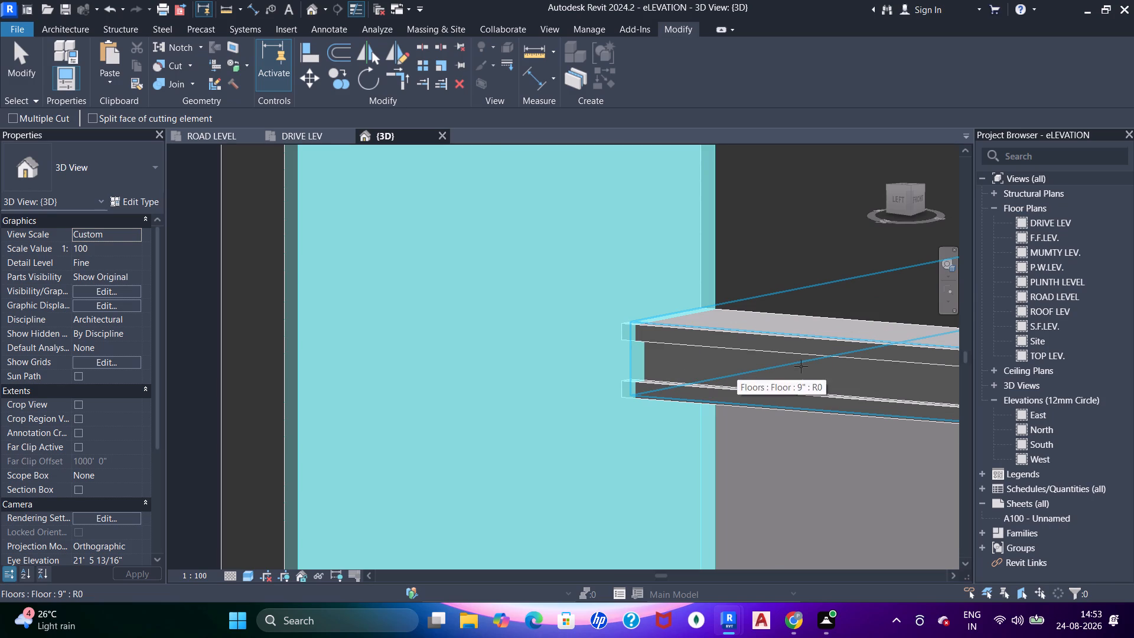
left_click(866, 382)
middle_click_drag(648, 396, 470, 339)
left_click(462, 389)
left_click(488, 266)
left_click(435, 395)
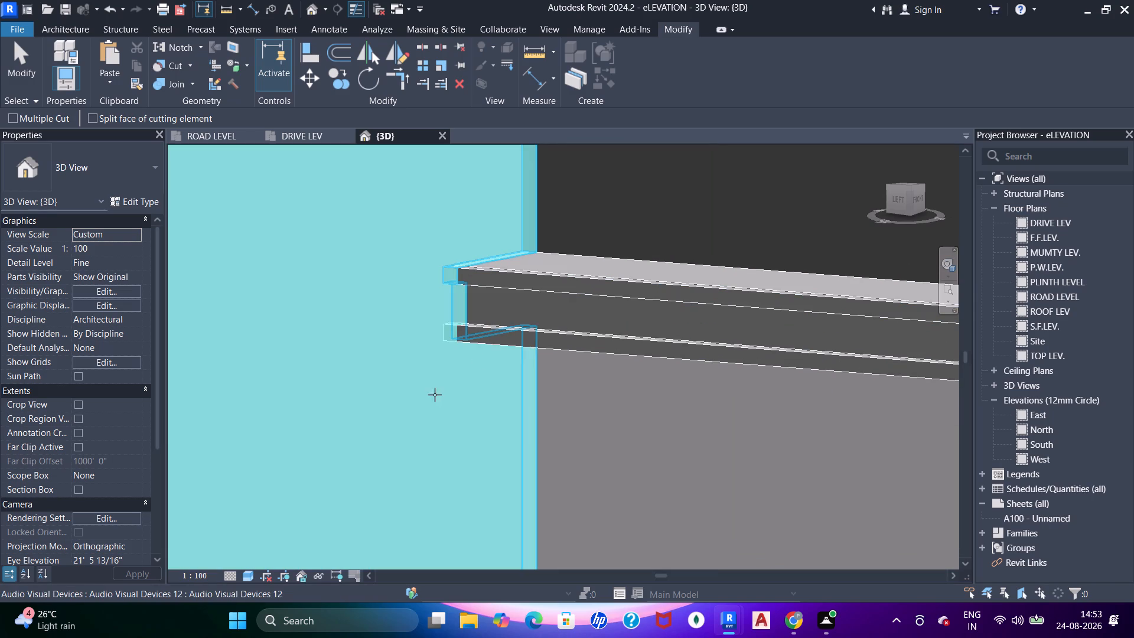
left_click(492, 345)
key("Escape")
key("Escape")
key("Escape")
key("Escape")
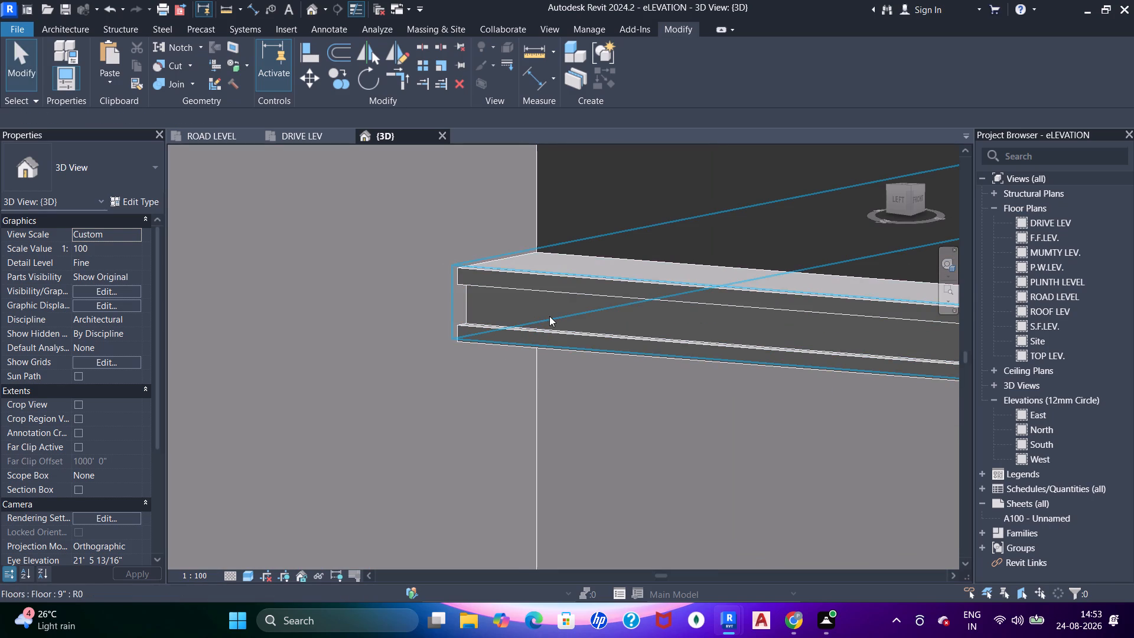
Inspect the junction of the S.F.LEV. slab and its lower band with the new strip, and the strip along the facade.
left_click(549, 316)
middle_click_drag(566, 335, 606, 327, "shift")
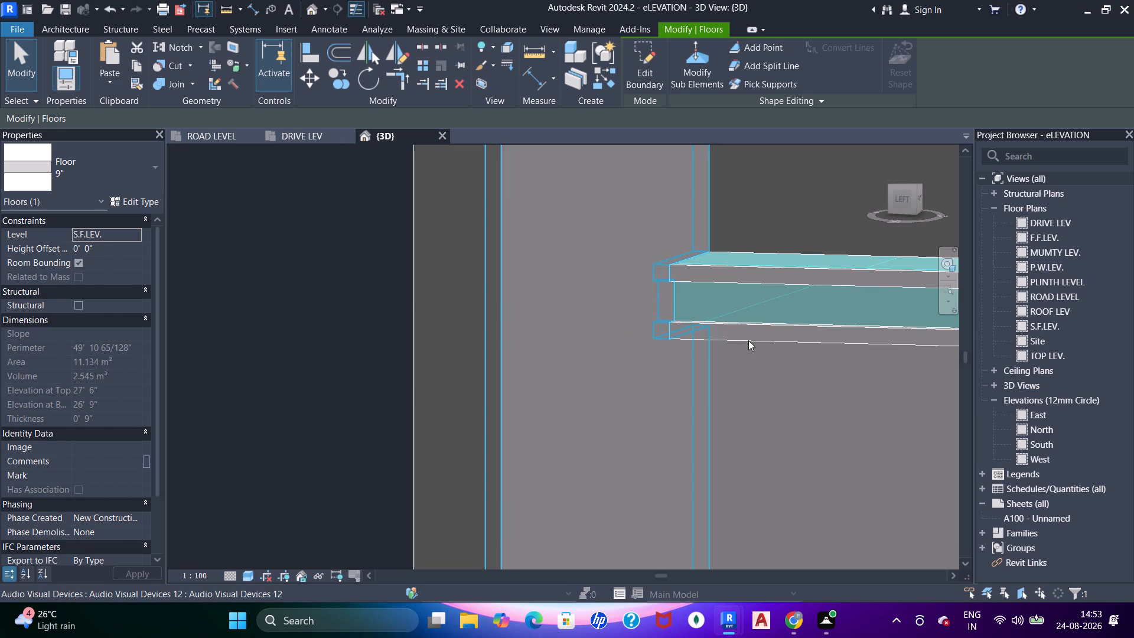
left_click(748, 340)
middle_click_drag(673, 367, 368, 258)
middle_click_drag(499, 312, 525, 330, "shift")
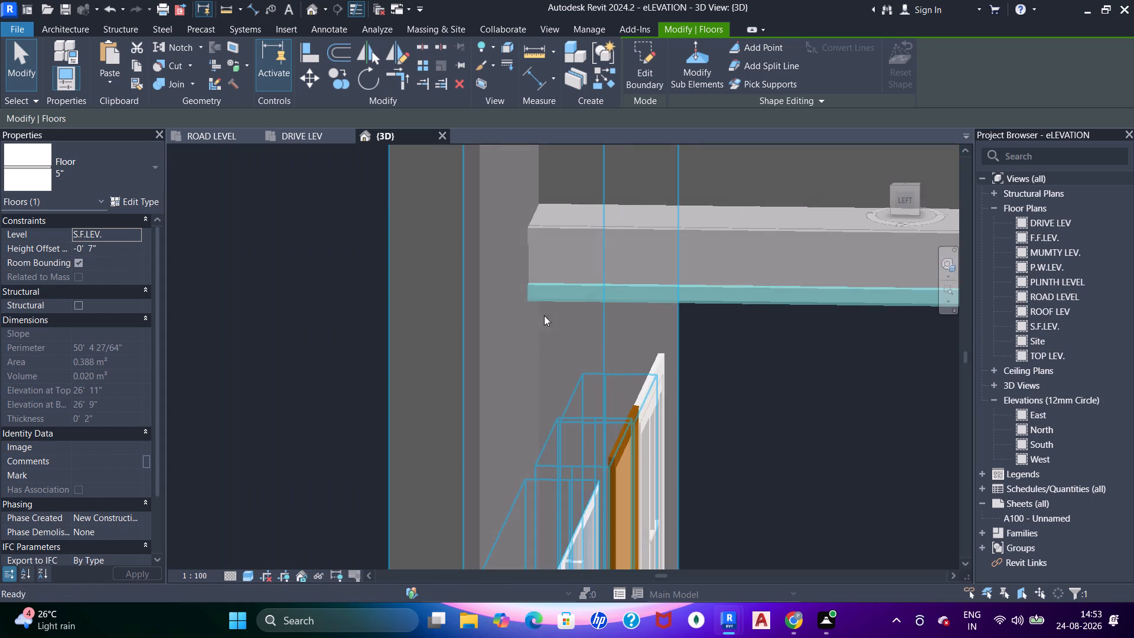
scroll(556, 302, "down", 7)
middle_click_drag(654, 333, 520, 235, "shift")
middle_click_drag(429, 264, 443, 268)
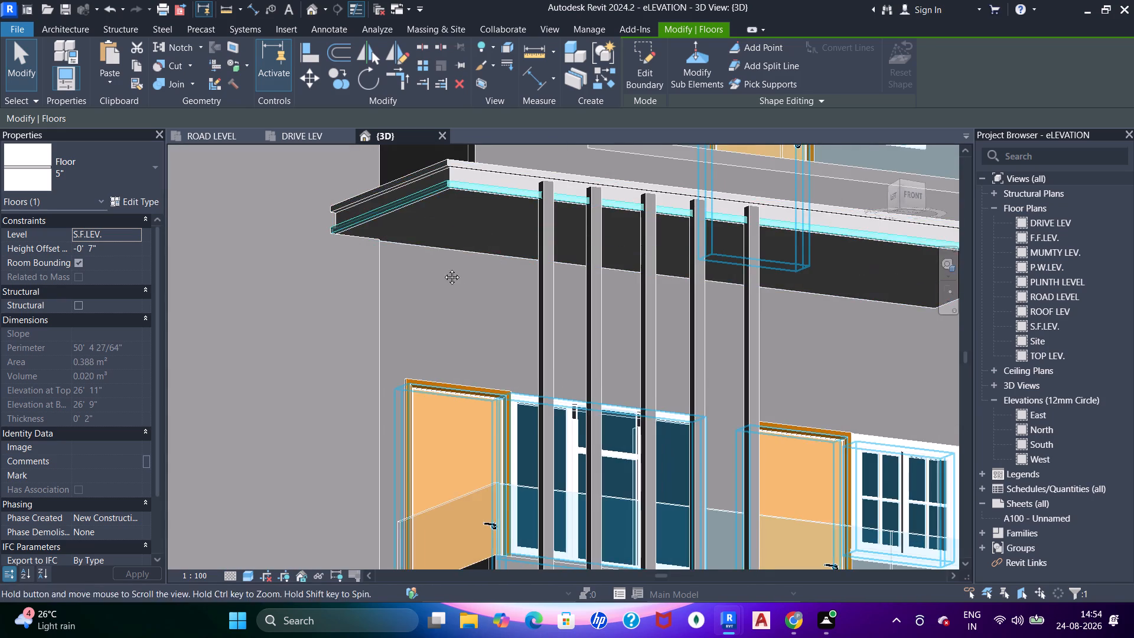
middle_click_drag(443, 268, 453, 271)
key("Escape")
scroll(388, 258, "down", 3)
middle_click_drag(380, 300, 553, 190)
middle_click_drag(516, 237, 525, 340, "shift")
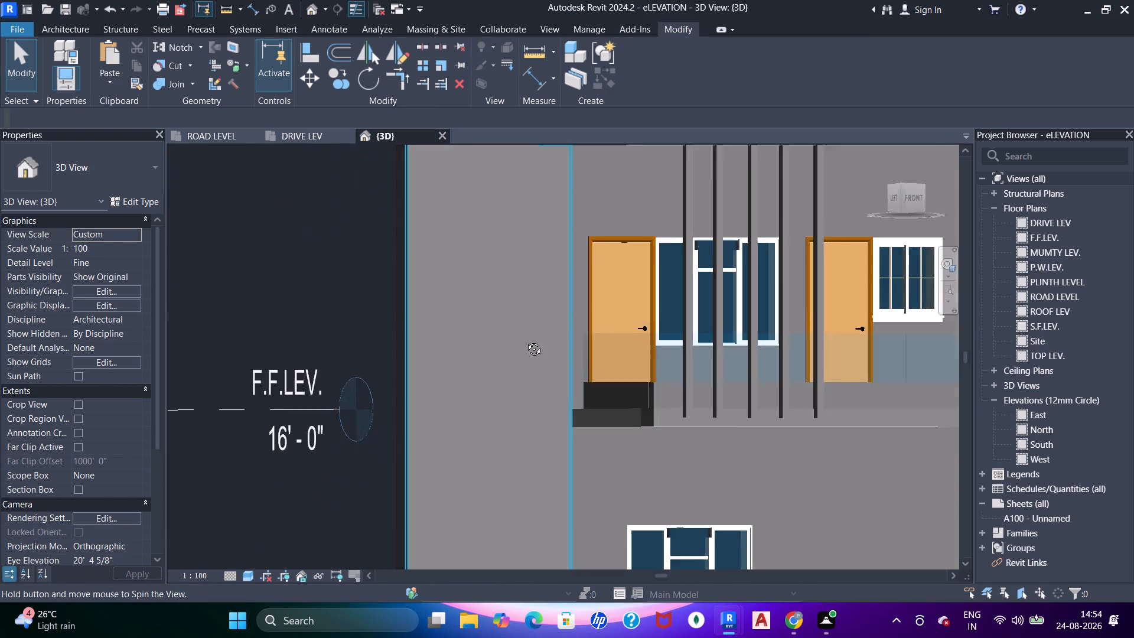
middle_click_drag(525, 340, 526, 346, "shift")
scroll(533, 359, "down", 6)
middle_click_drag(522, 365, 492, 310)
middle_click_drag(494, 315, 479, 304, "shift")
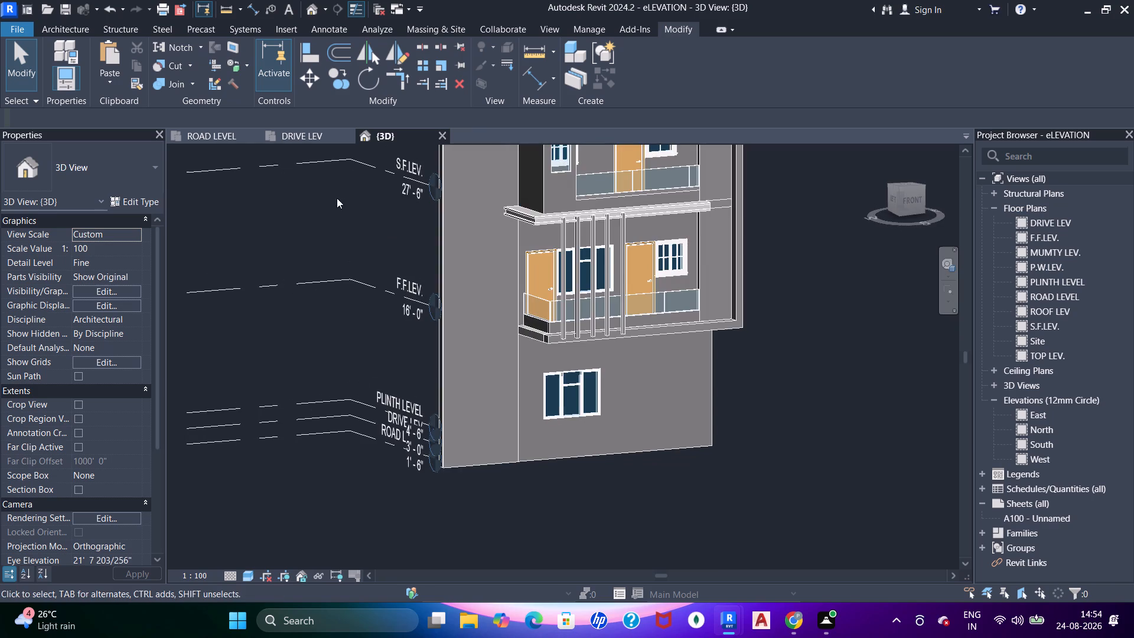
Examine the tall glass panel, its coping and the surrounding wall-paint strip dimensions on the reference front elevation drawing.
left_click(282, 132)
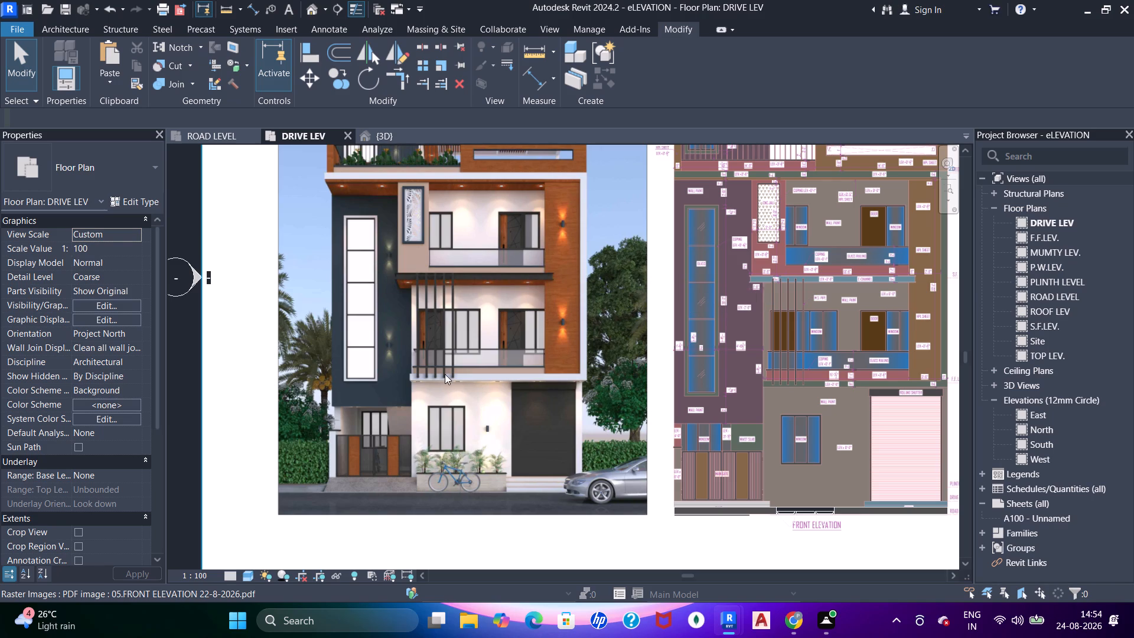
middle_click_drag(511, 340, 457, 330)
middle_click_drag(472, 337, 459, 346)
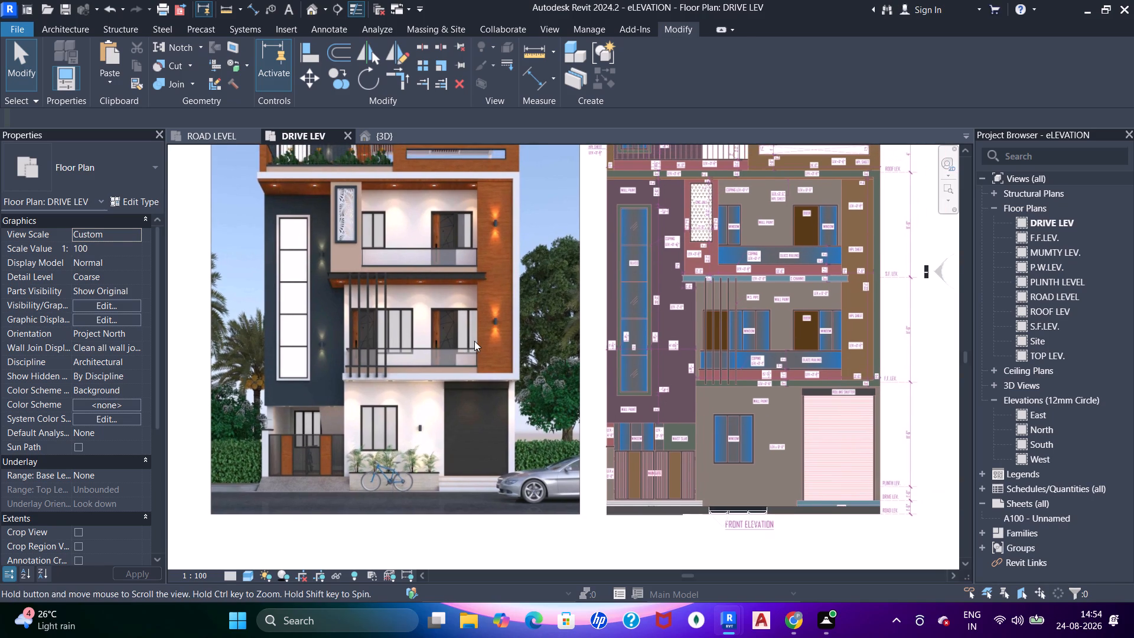
scroll(474, 341, "up", 1)
middle_click_drag(485, 336, 335, 372)
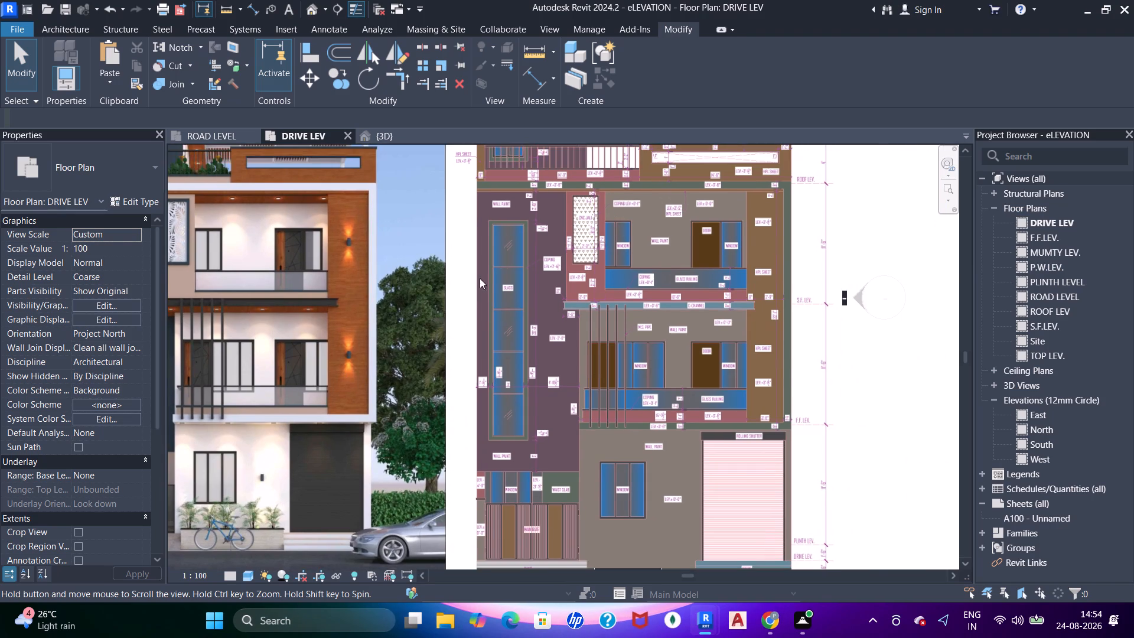
scroll(477, 284, "up", 1)
scroll(498, 222, "up", 4)
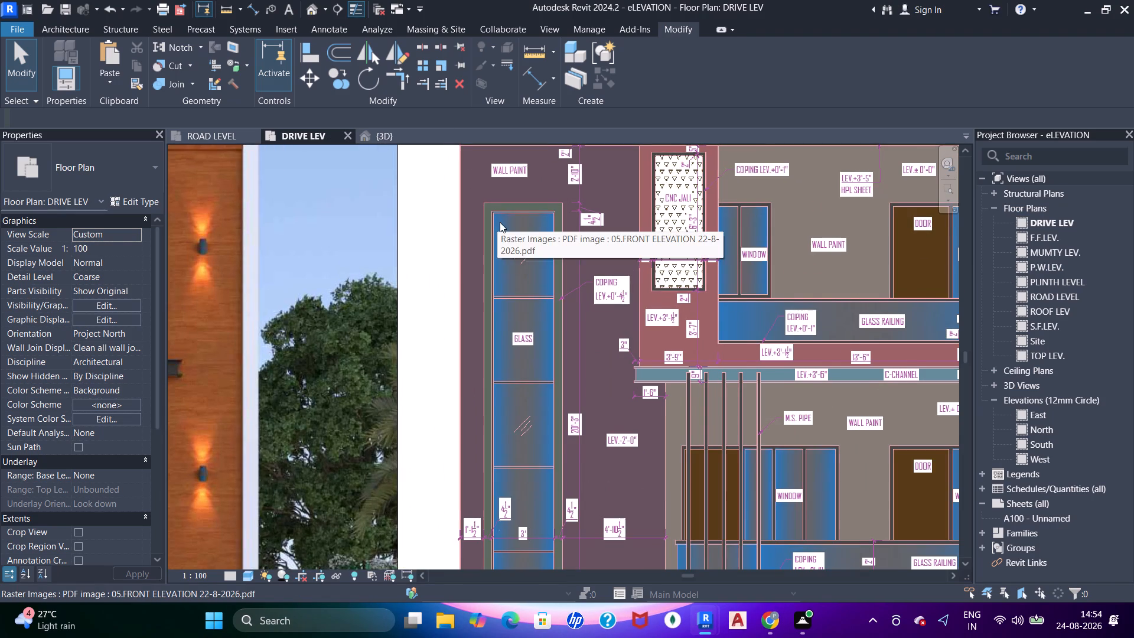
middle_click_drag(500, 222, 504, 160)
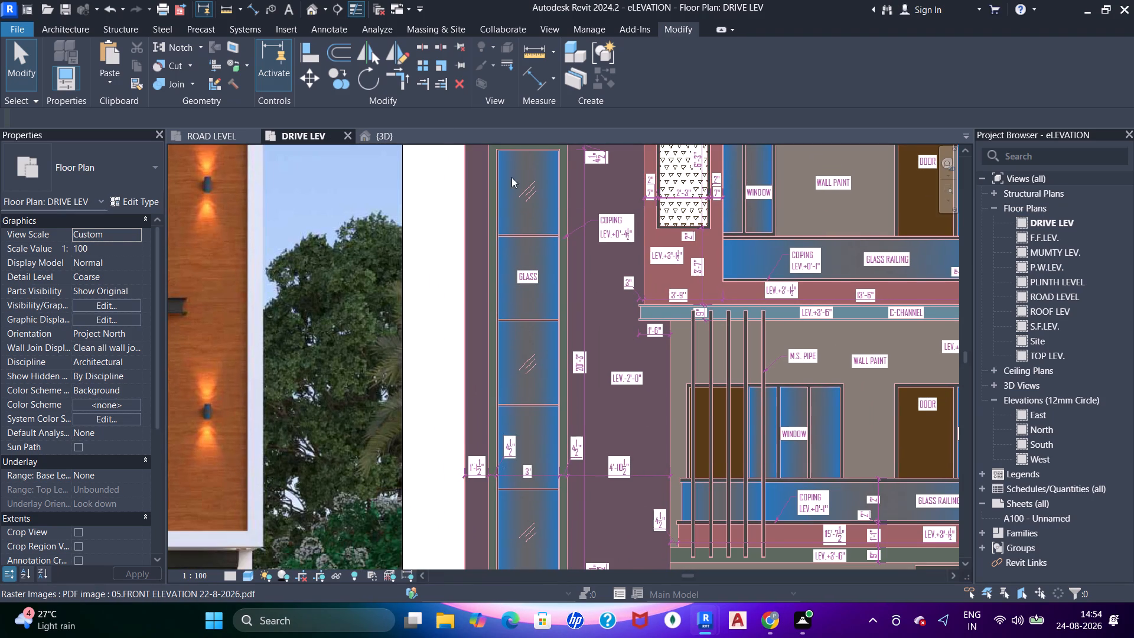
middle_click_drag(564, 429, 542, 240)
middle_click_drag(542, 413, 540, 356)
scroll(537, 359, "down", 1)
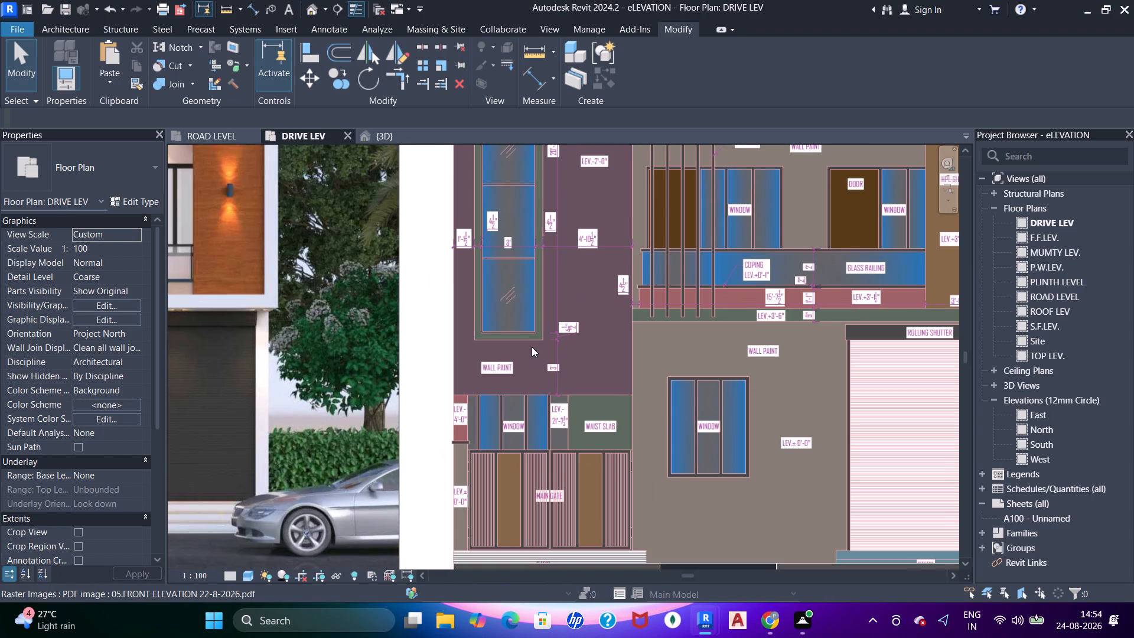
scroll(532, 344, "down", 1)
middle_click_drag(512, 297, 548, 390)
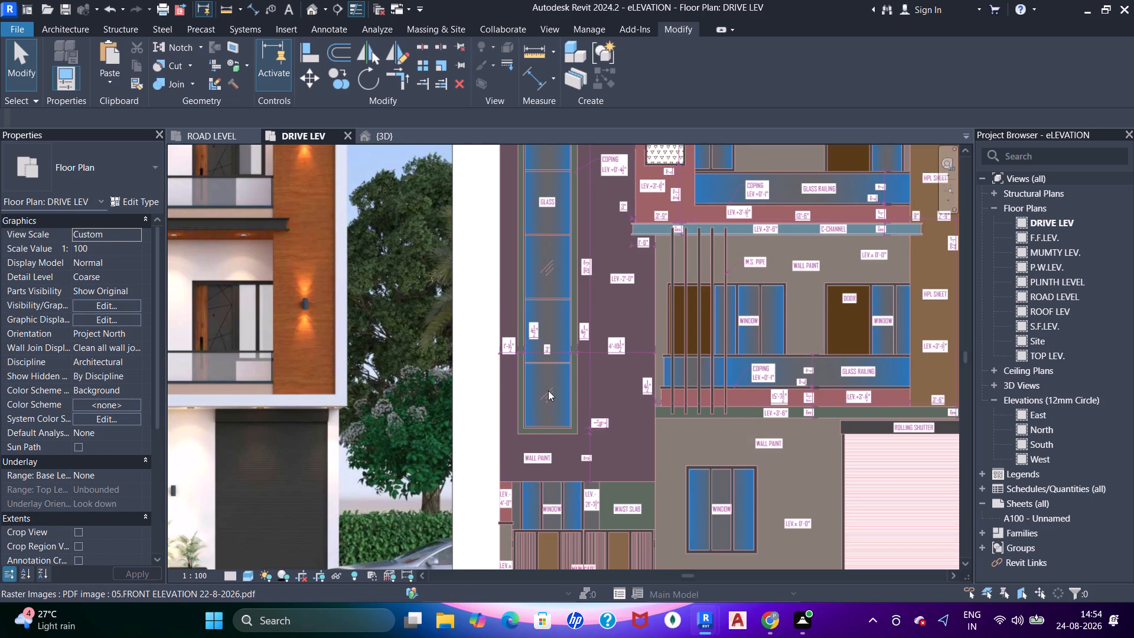
scroll(548, 390, "down", 2)
middle_click_drag(553, 392, 561, 412)
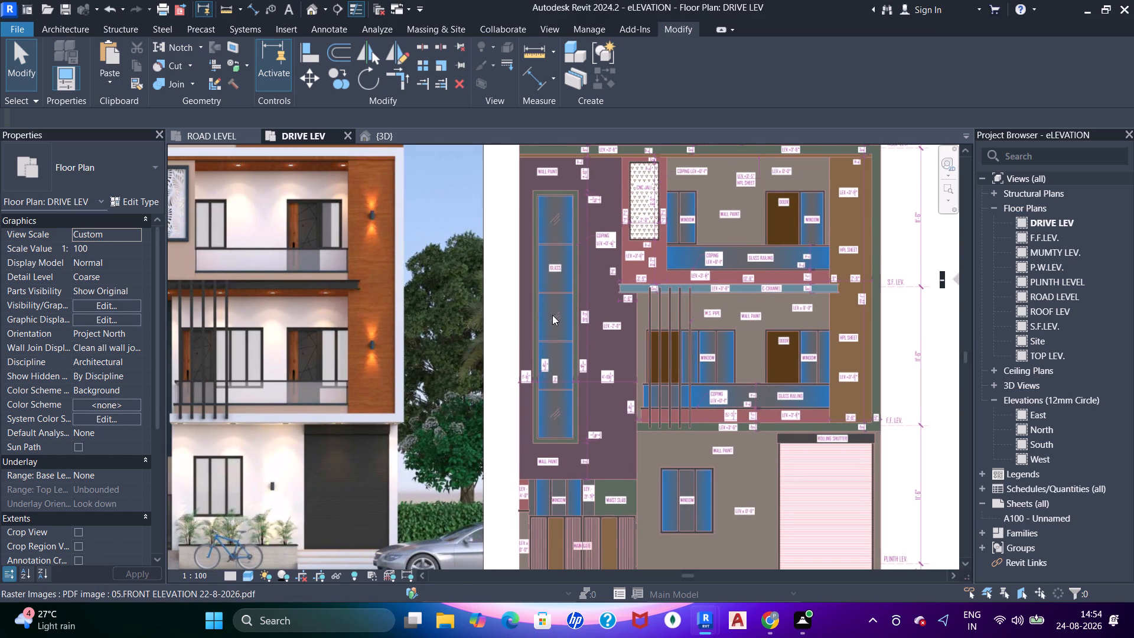
middle_click_drag(545, 302, 549, 322)
left_click(390, 129)
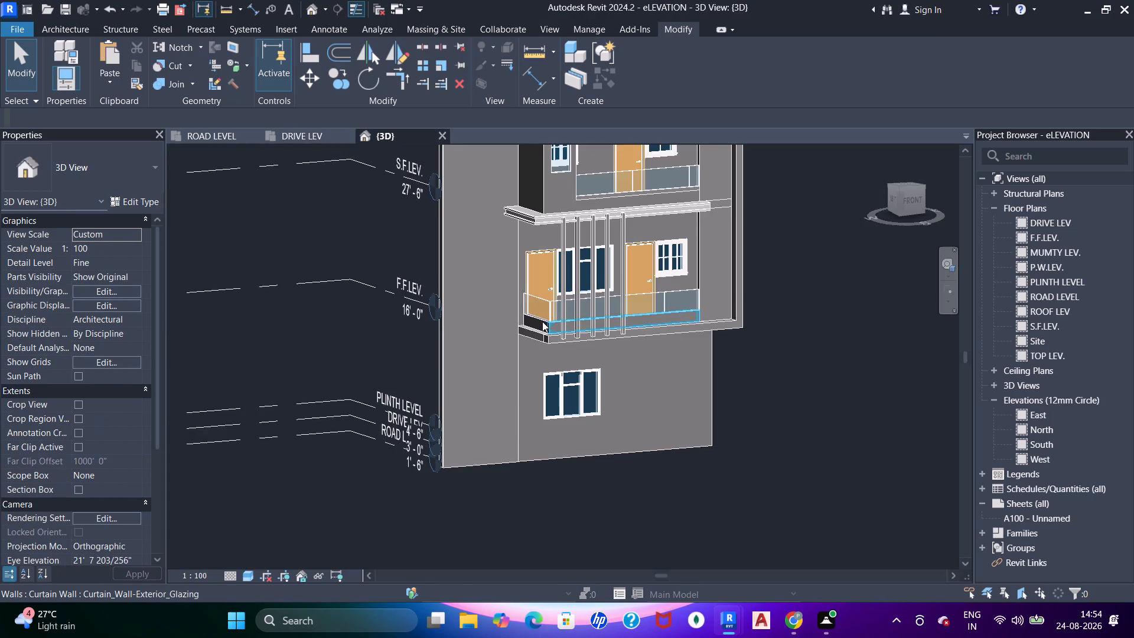
scroll(542, 321, "down", 2)
middle_click_drag(540, 362, 513, 317, "shift")
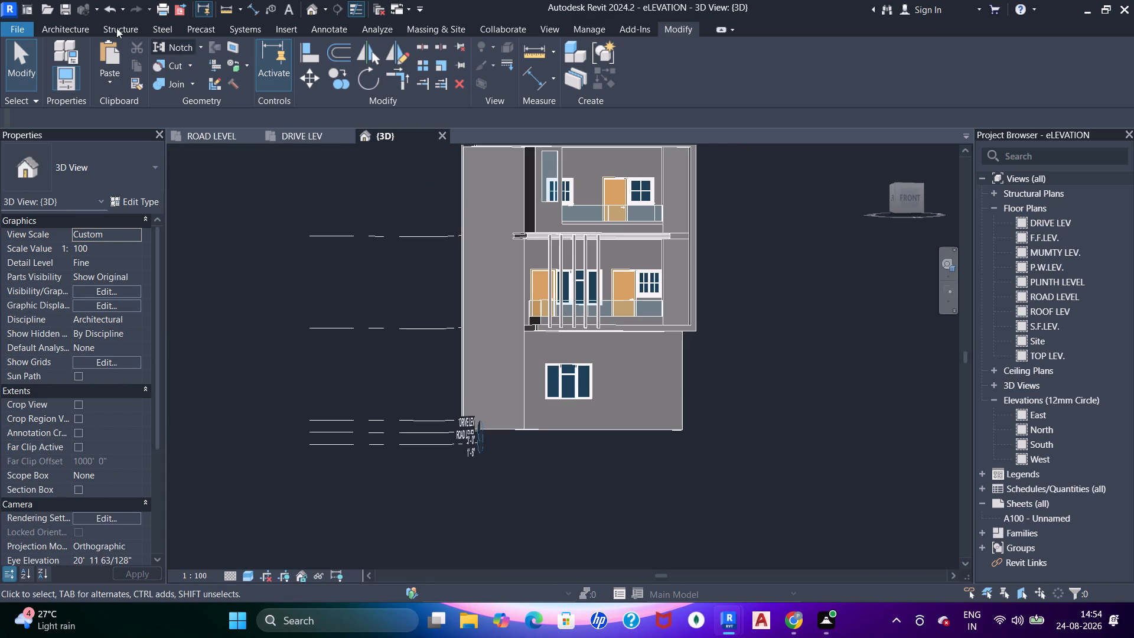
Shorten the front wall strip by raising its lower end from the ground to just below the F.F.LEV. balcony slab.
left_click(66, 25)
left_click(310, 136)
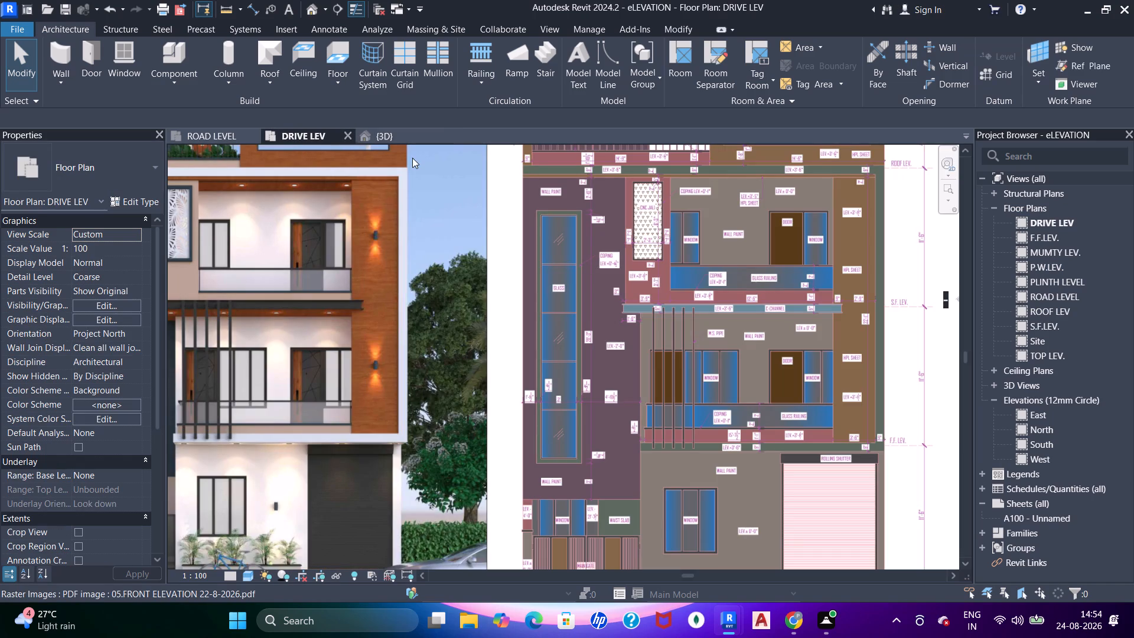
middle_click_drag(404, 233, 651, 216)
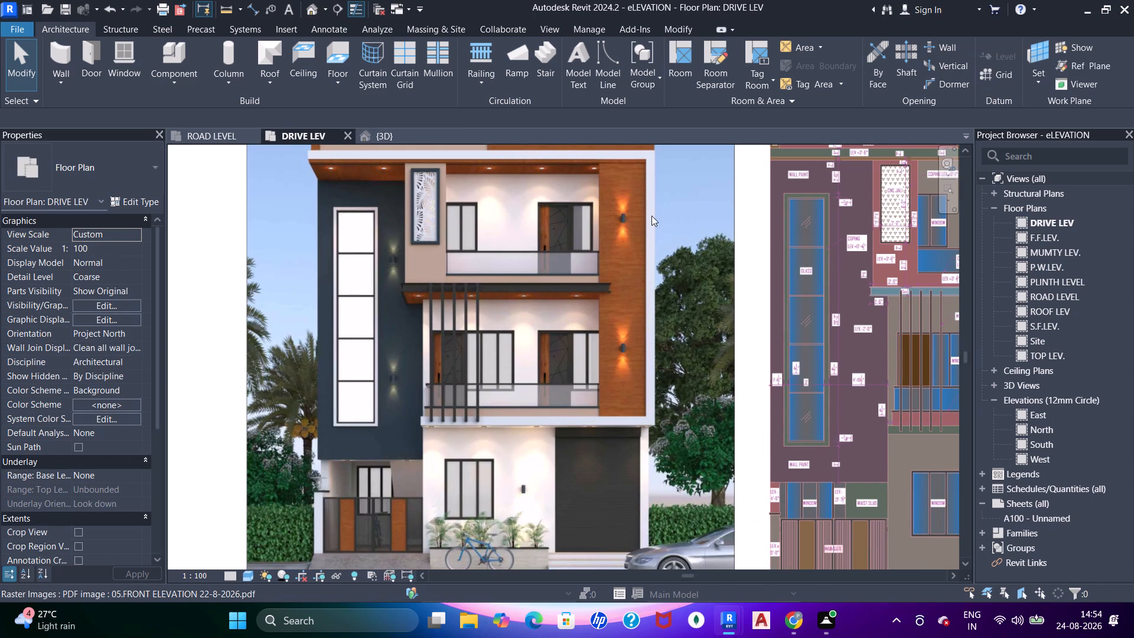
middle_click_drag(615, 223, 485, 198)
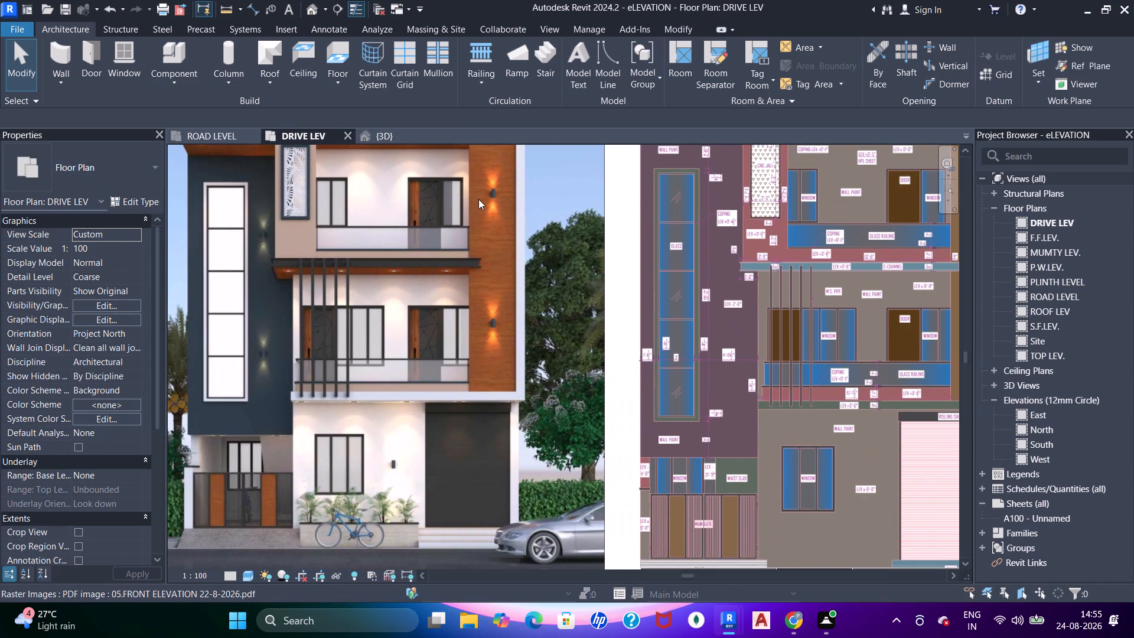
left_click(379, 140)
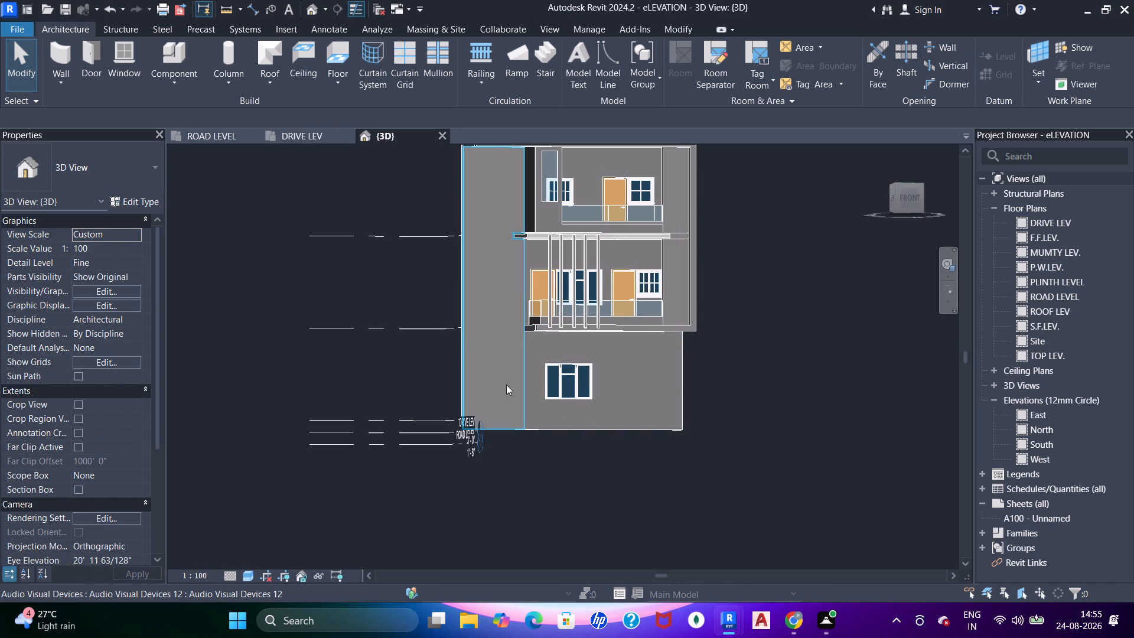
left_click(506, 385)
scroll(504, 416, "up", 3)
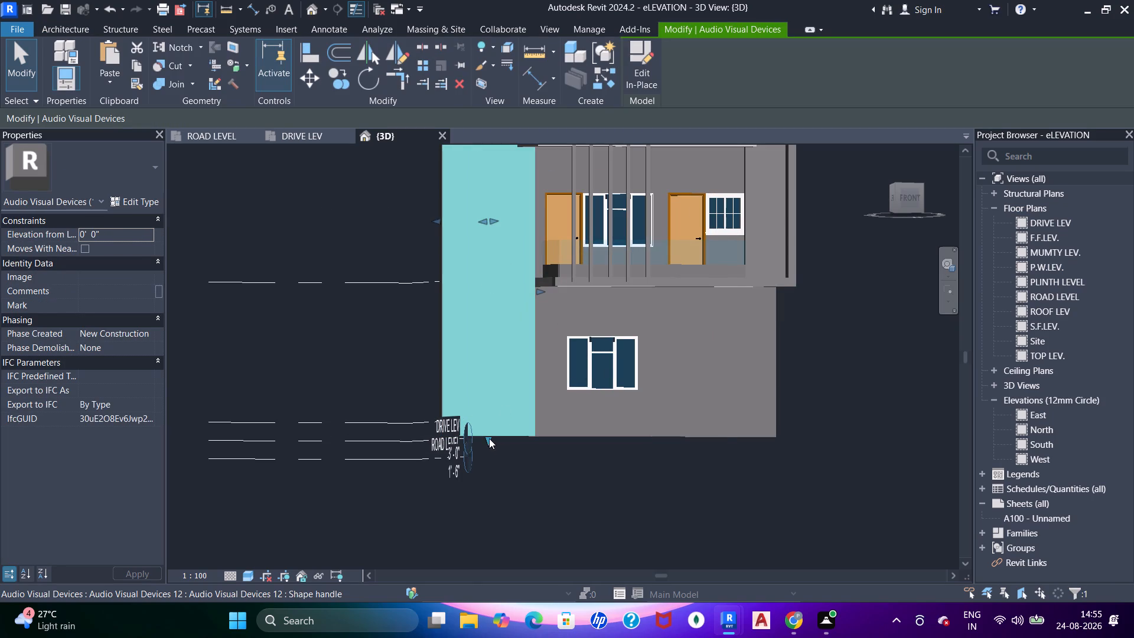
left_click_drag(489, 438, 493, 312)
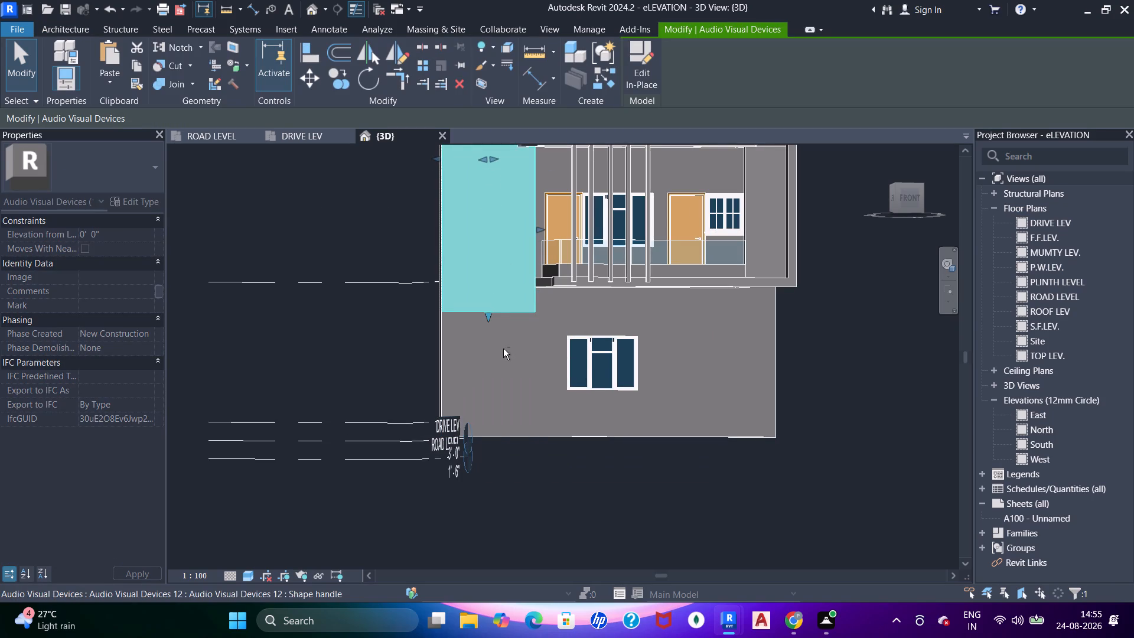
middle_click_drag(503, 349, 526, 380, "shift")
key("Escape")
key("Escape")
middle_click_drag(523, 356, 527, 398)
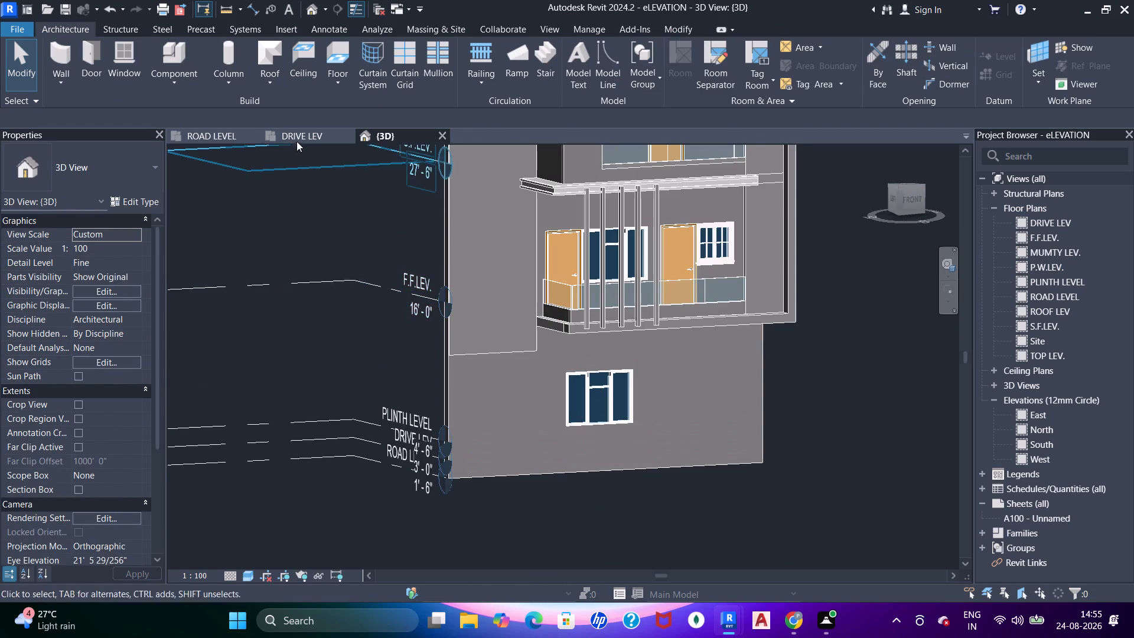
Compare with the reference image and extend the wall strip's lower end down to about mid-height of the ground-floor window.
left_click(295, 139)
scroll(380, 308, "down", 1)
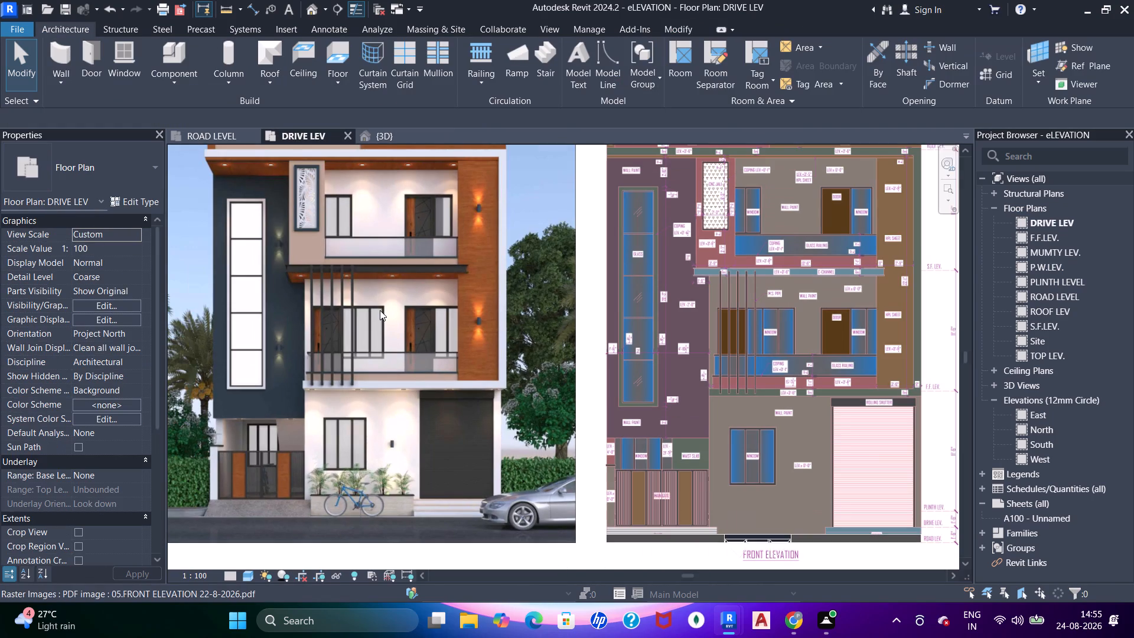
scroll(380, 310, "up", 1)
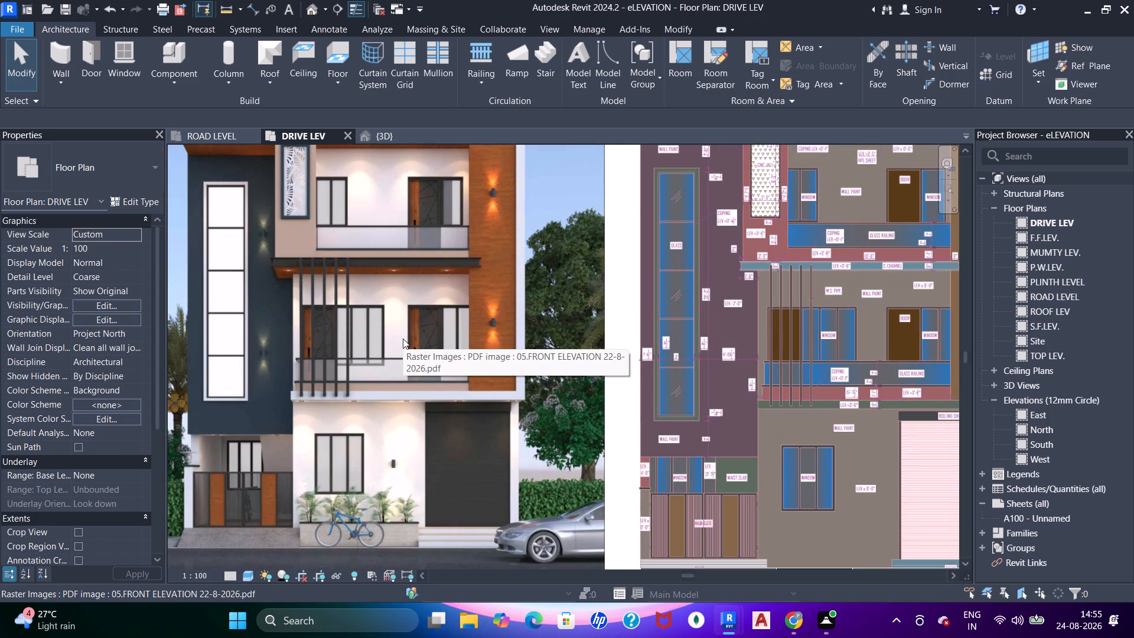
middle_click(403, 339)
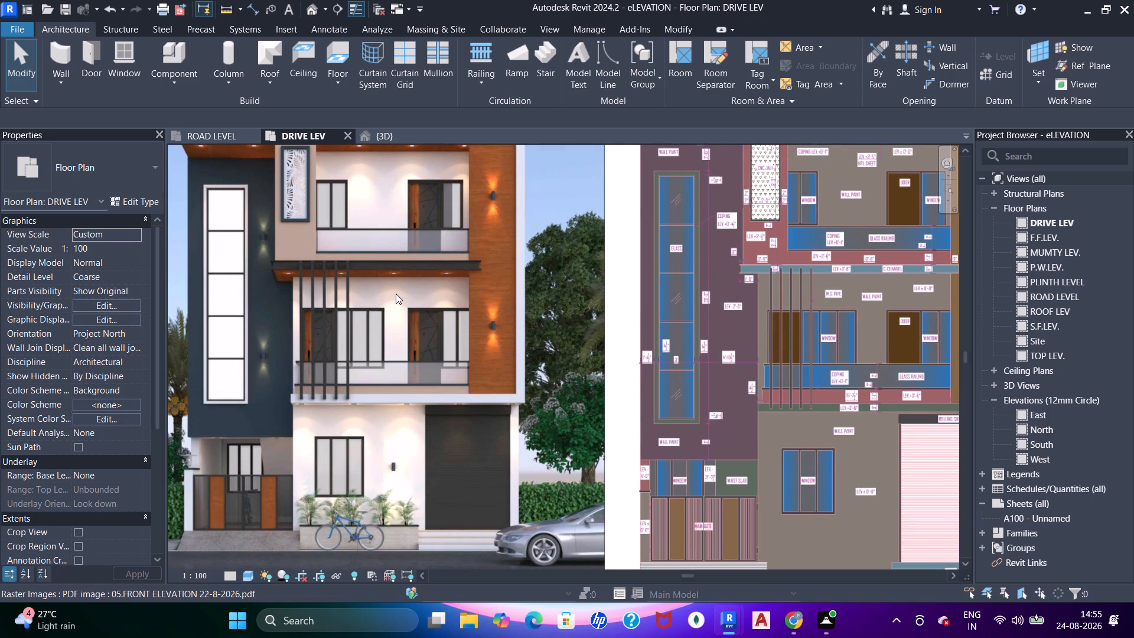
left_click(390, 134)
middle_click_drag(579, 417, 530, 394)
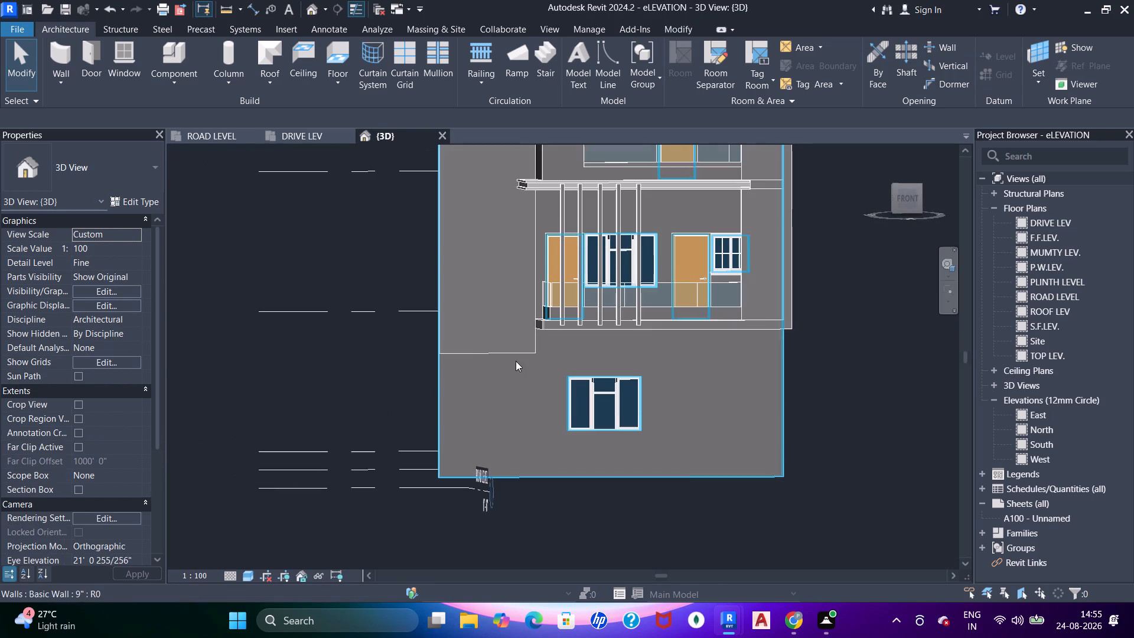
left_click(513, 356)
left_click_drag(488, 359, 492, 406)
key("Escape")
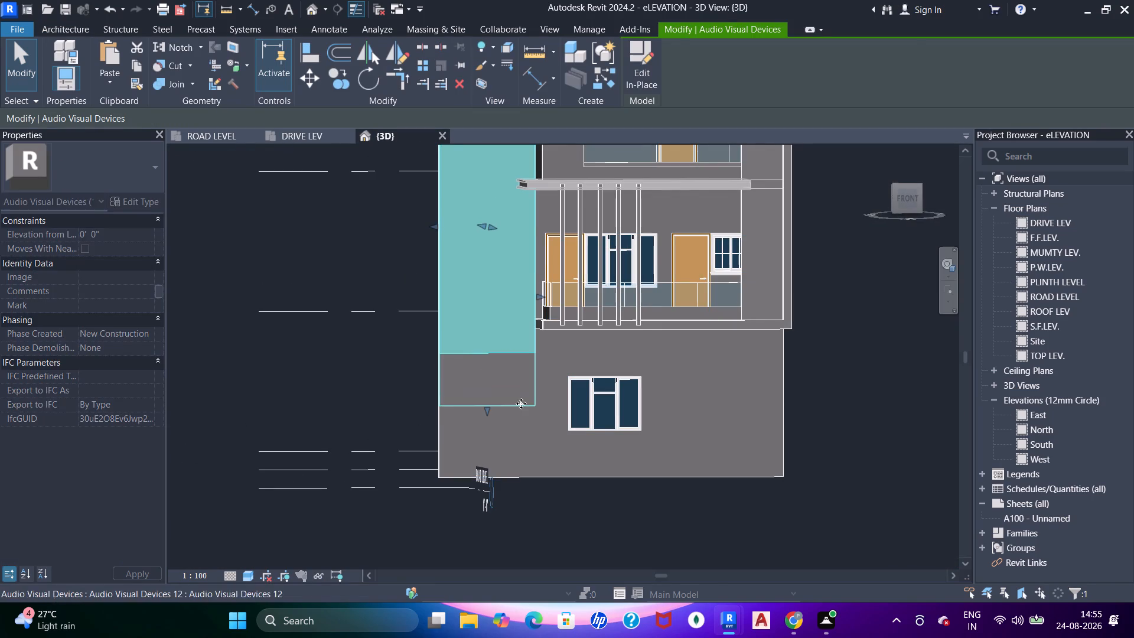
Compare the strip's lower end and the ground-floor facade in the 3D model with the reference render and drawing.
left_click(304, 142)
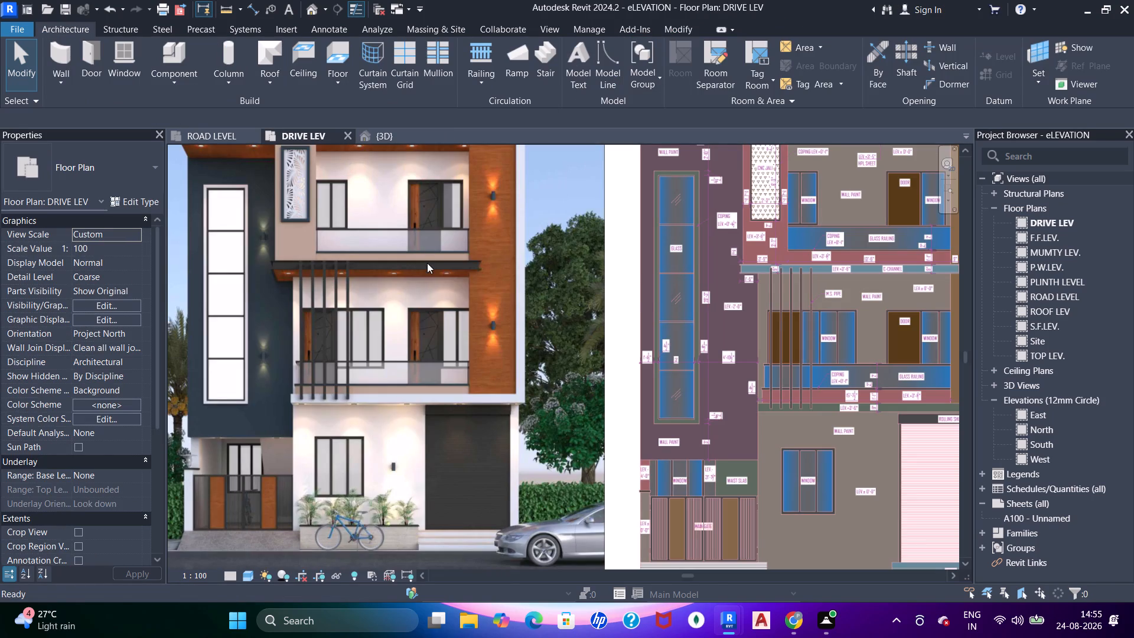
left_click(377, 135)
middle_click_drag(529, 323, 531, 348, "shift")
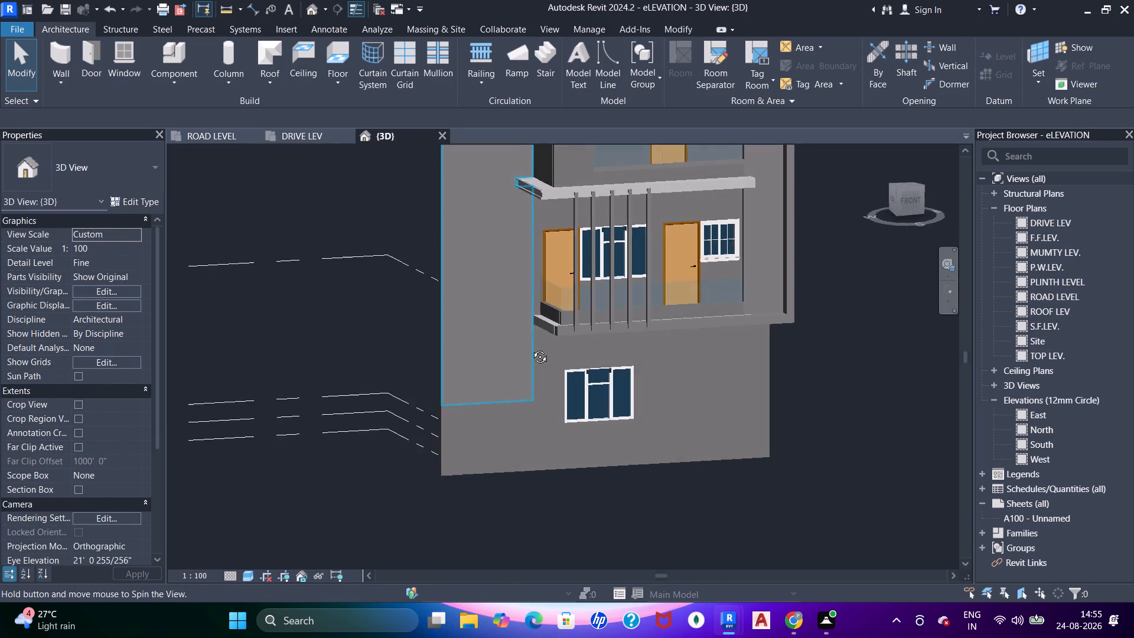
middle_click_drag(531, 348, 524, 340, "shift")
left_click(315, 141)
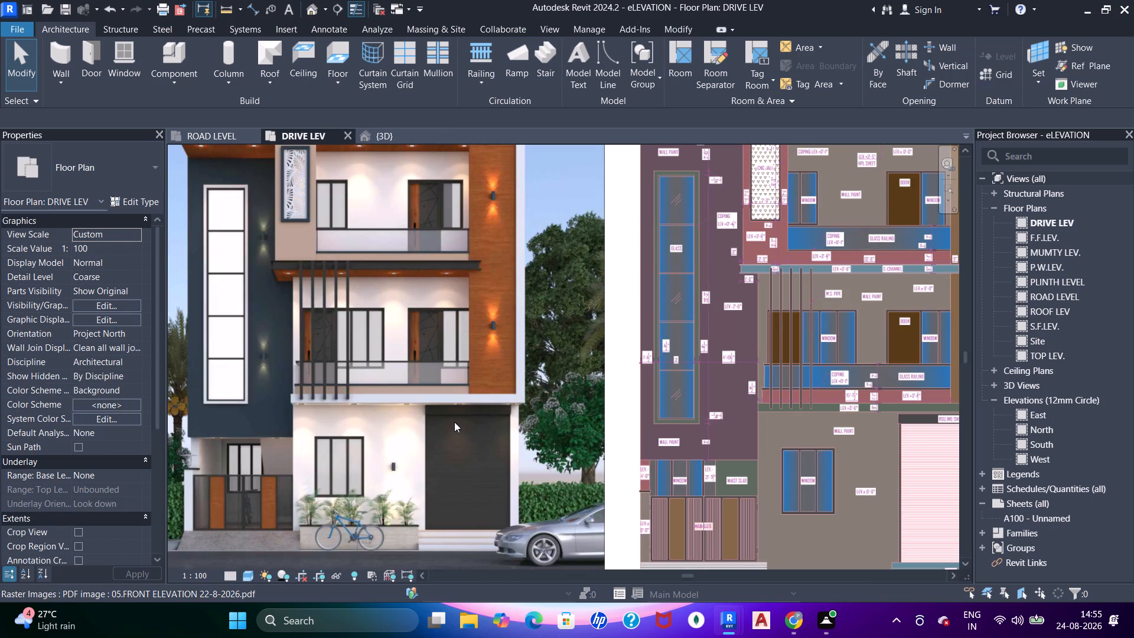
left_click(367, 138)
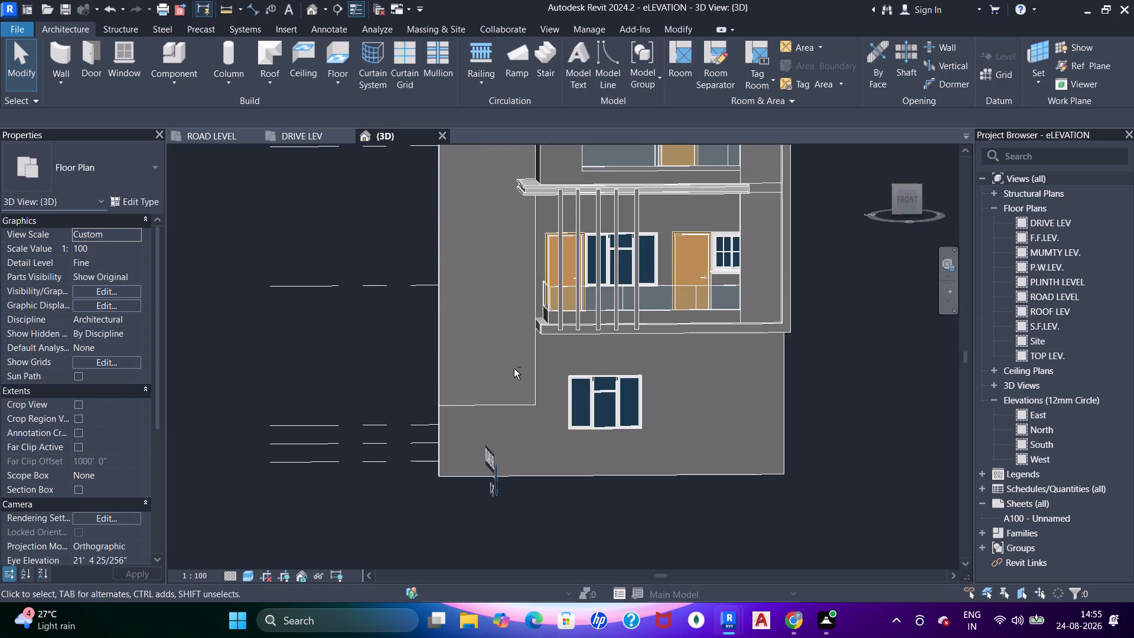
middle_click_drag(514, 369, 603, 375, "shift")
middle_click_drag(543, 431, 509, 422)
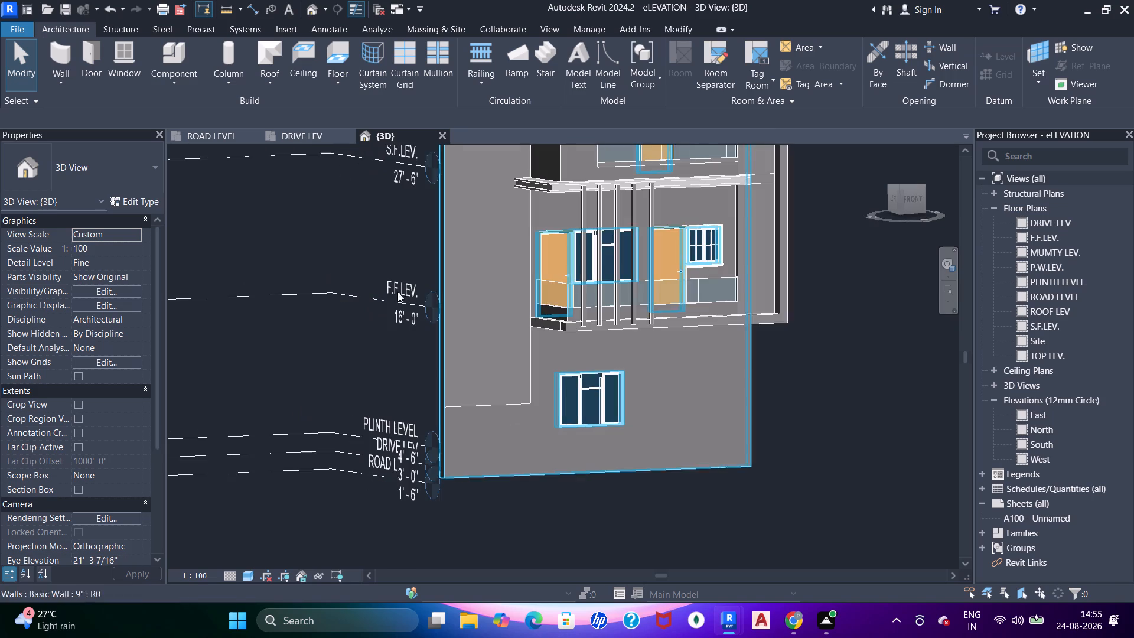
left_click(305, 138)
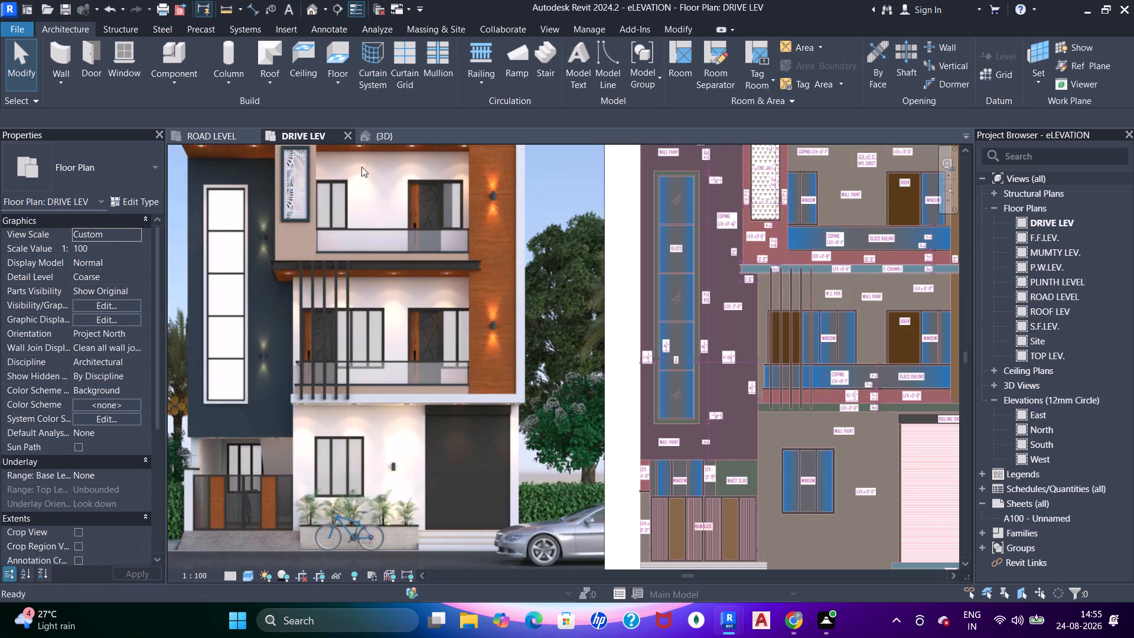
left_click(393, 138)
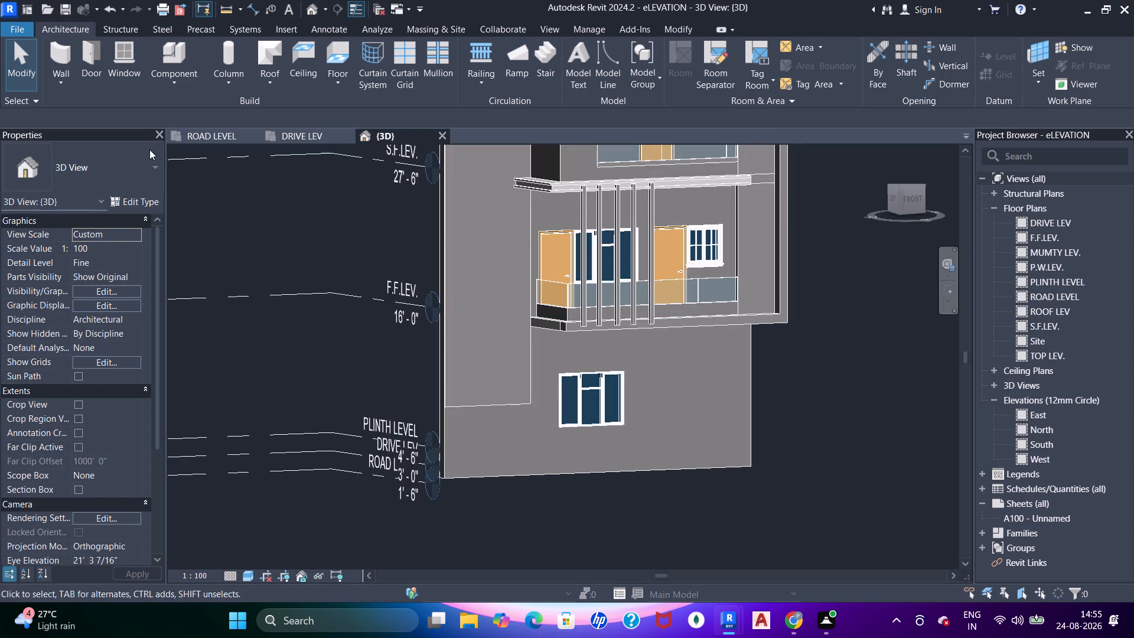
left_click(301, 141)
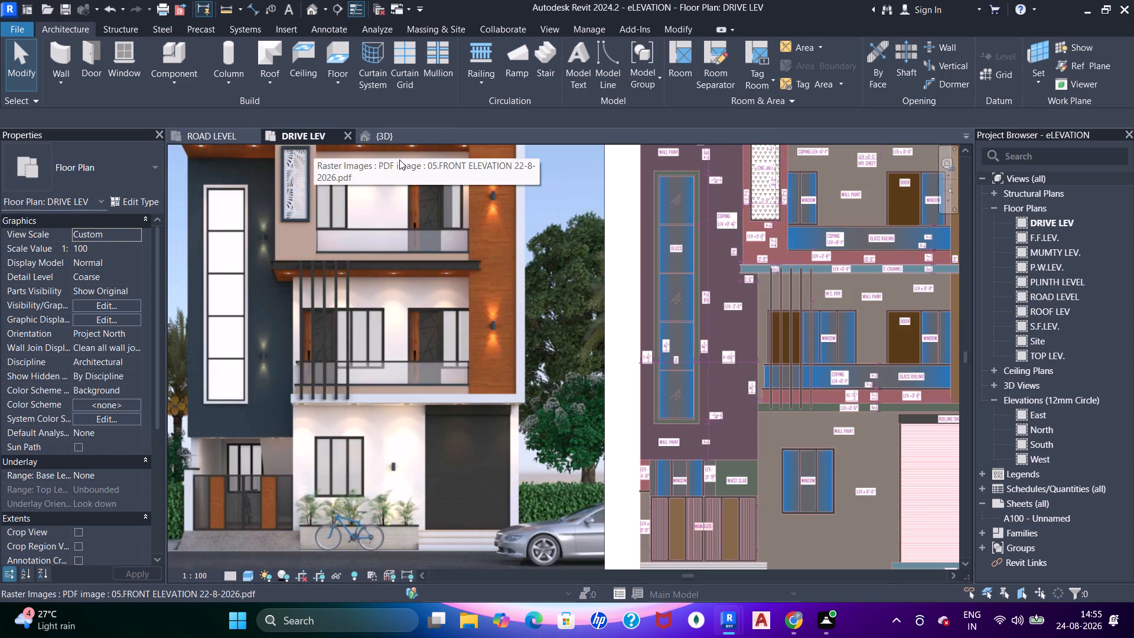
left_click(368, 135)
middle_click_drag(481, 283, 444, 301, "shift")
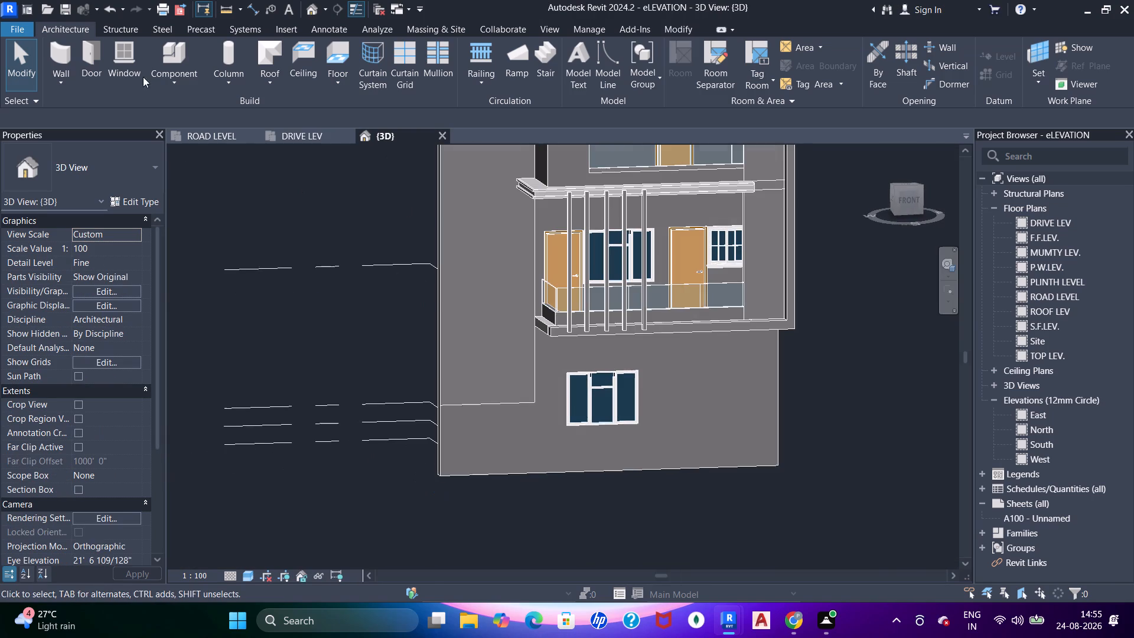
Start a new in-place model in the Audio Visual Devices category, accepting the suggested name.
left_click(181, 82)
left_click(194, 145)
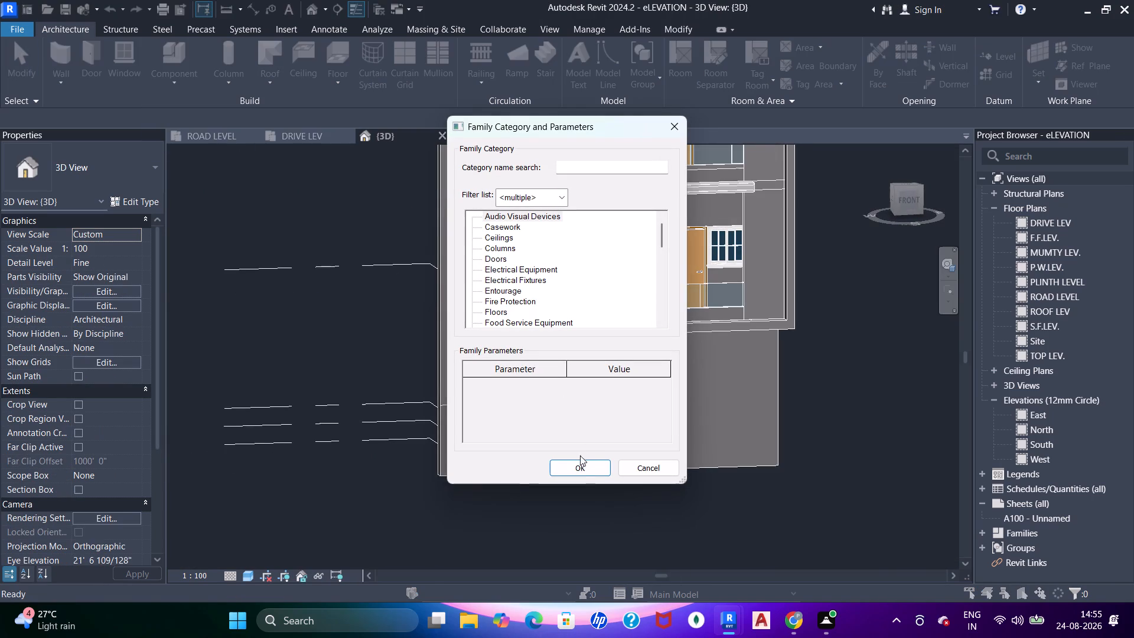
left_click(566, 464)
left_click(559, 329)
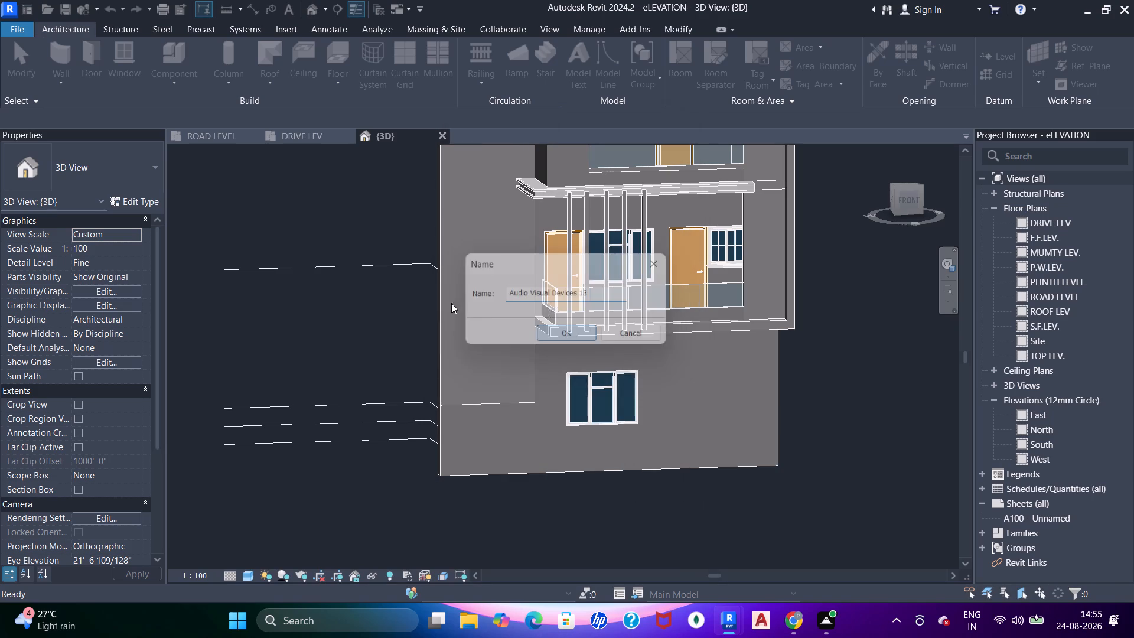
Start an Extrusion on the front wall strip's face and sketch a rectangle about 3'-6" wide and 17'-10" tall on it.
middle_click_drag(458, 261, 454, 397)
scroll(471, 302, "down", 1)
middle_click_drag(471, 299, 469, 261)
middle_click_drag(497, 327, 487, 300, "shift")
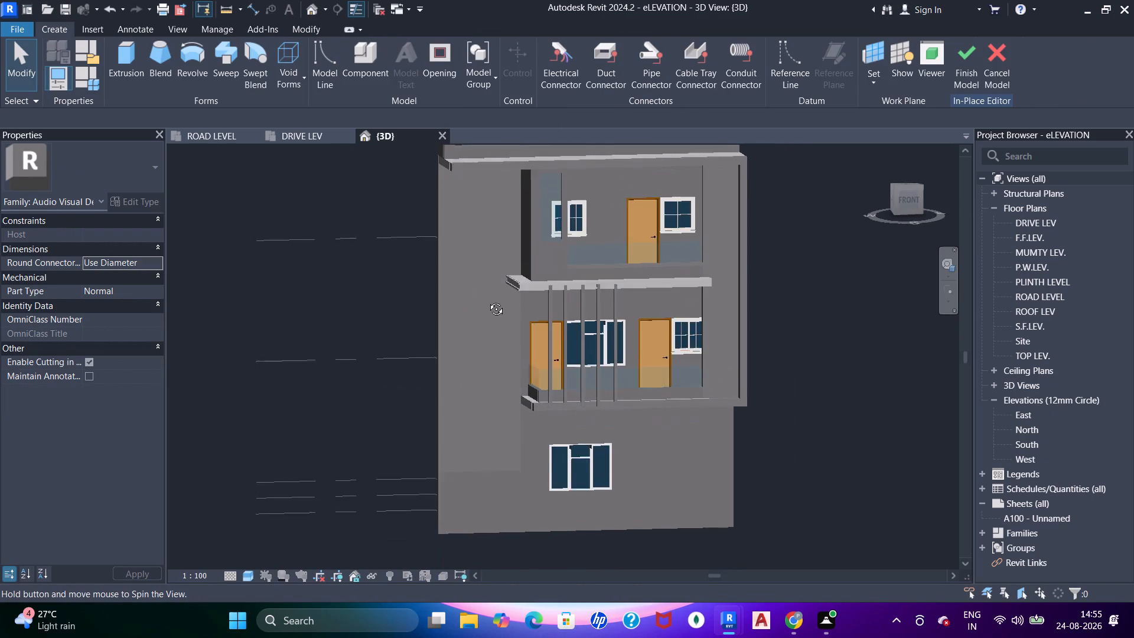
middle_click_drag(487, 300, 467, 297, "shift")
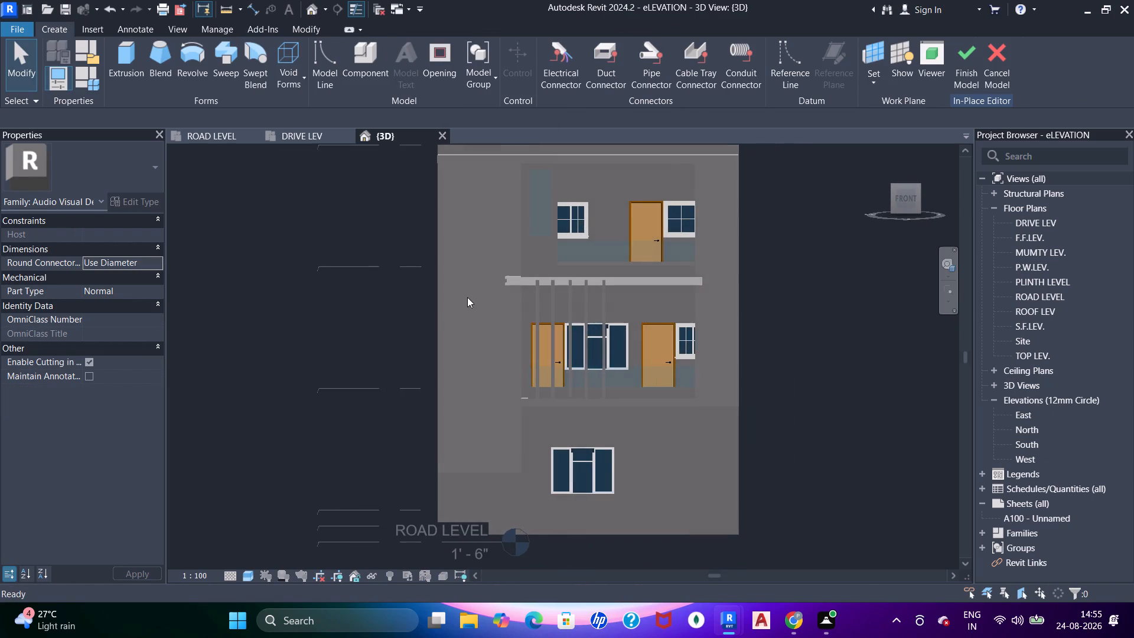
scroll(467, 297, "up", 2)
left_click(136, 56)
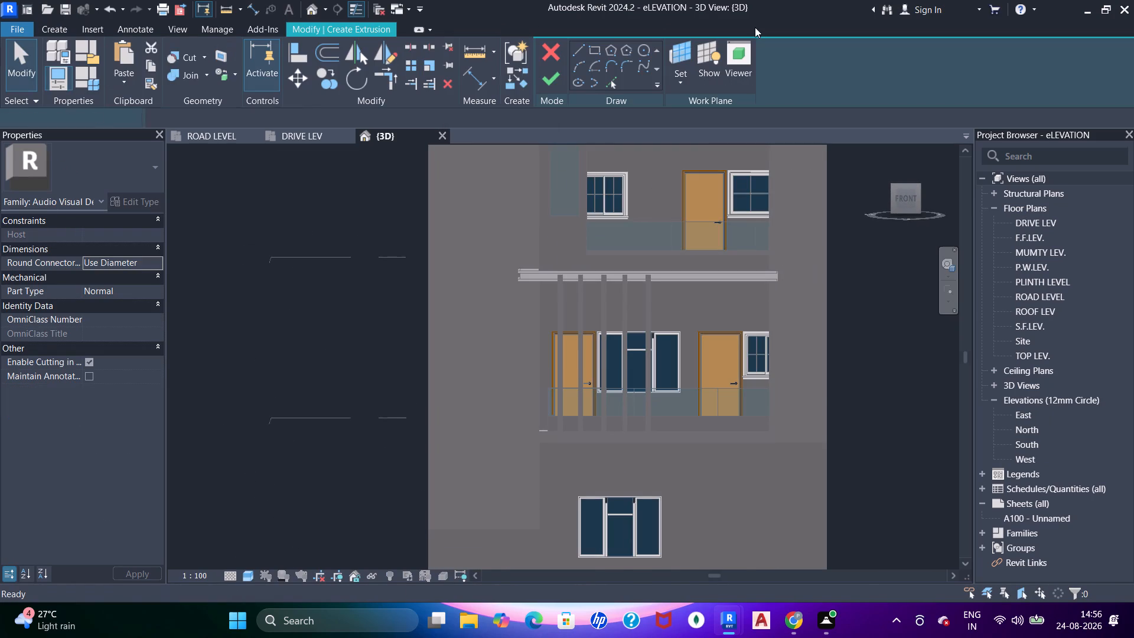
left_click(685, 87)
left_click(692, 142)
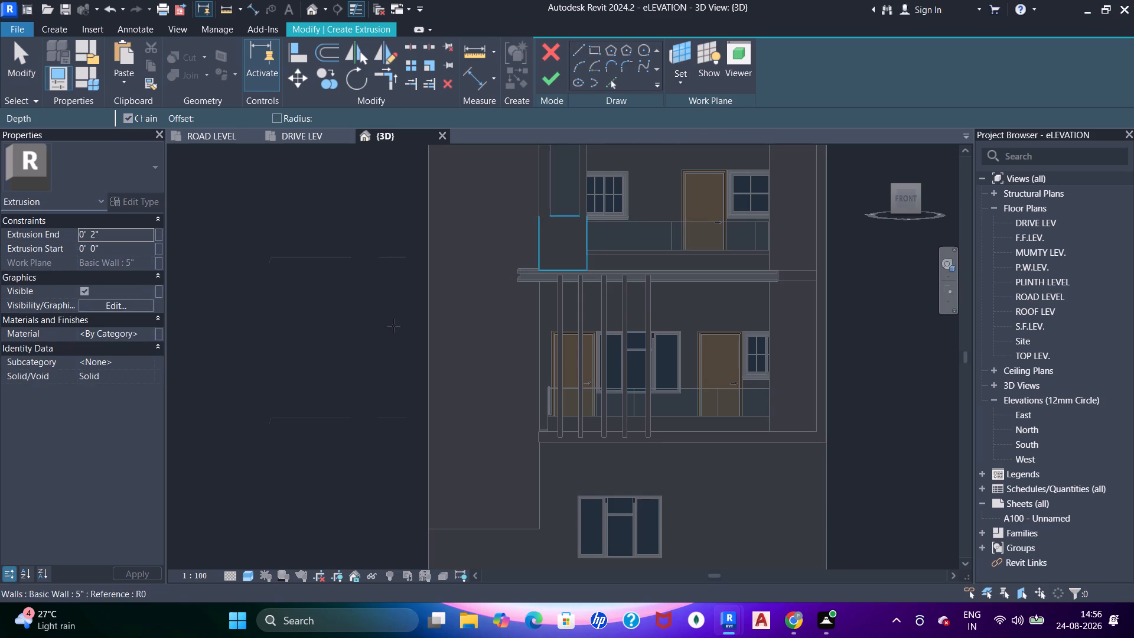
left_click(468, 309)
left_click(595, 54)
scroll(434, 221, "down", 2)
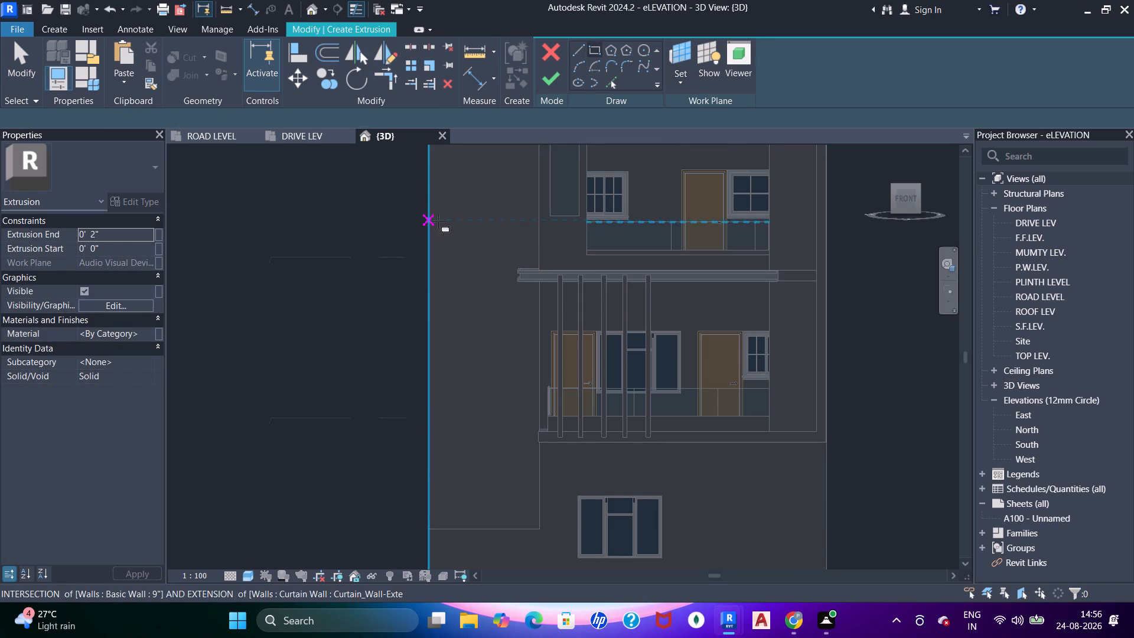
middle_click_drag(472, 226, 473, 262)
scroll(468, 262, "up", 1)
middle_click_drag(467, 263, 468, 253)
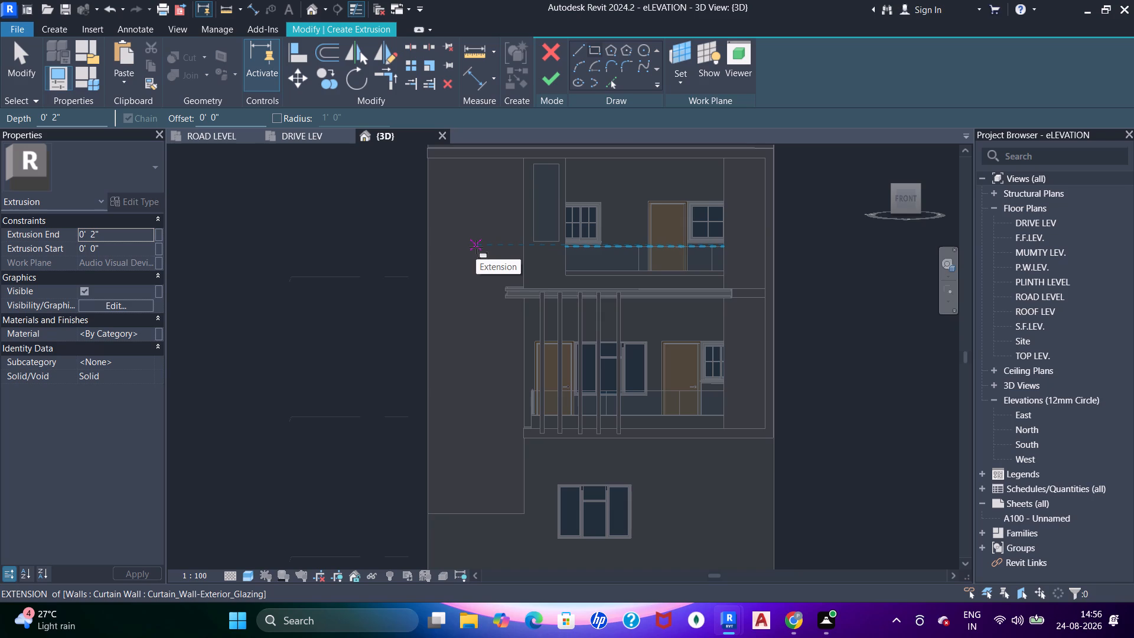
left_click(449, 243)
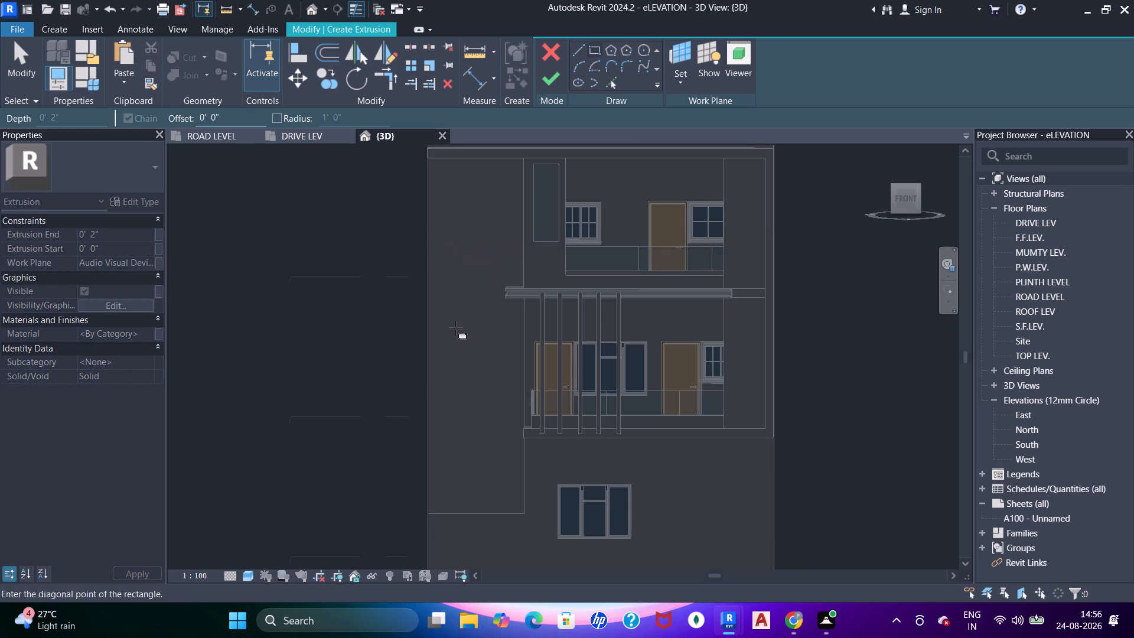
left_click(487, 462)
left_click(304, 136)
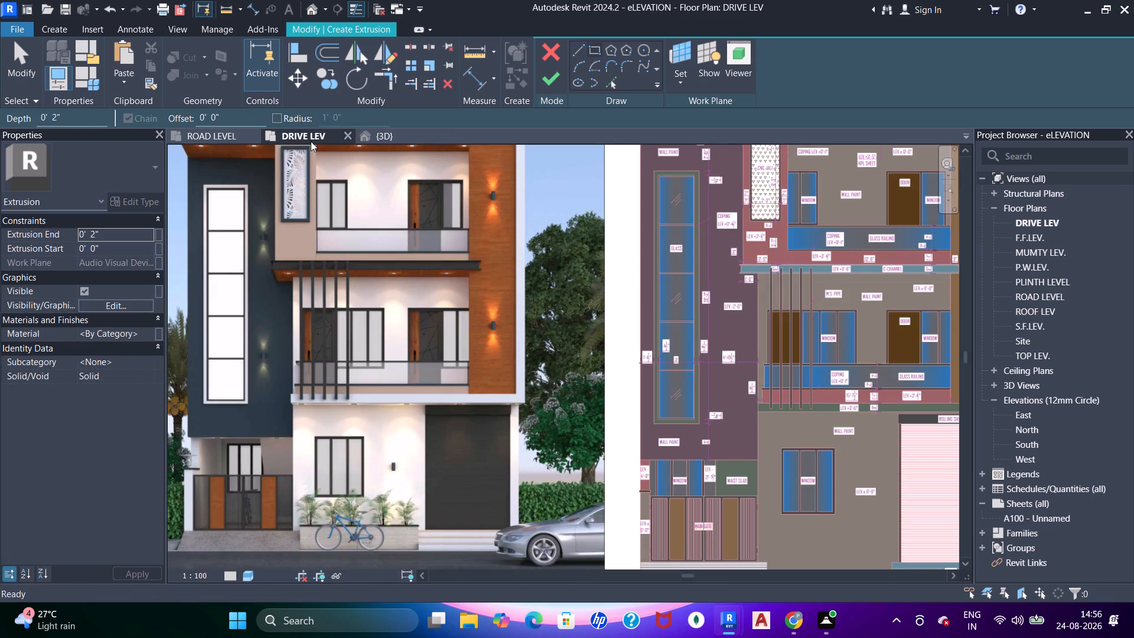
left_click(386, 142)
key("Escape")
key("Escape")
key("Escape")
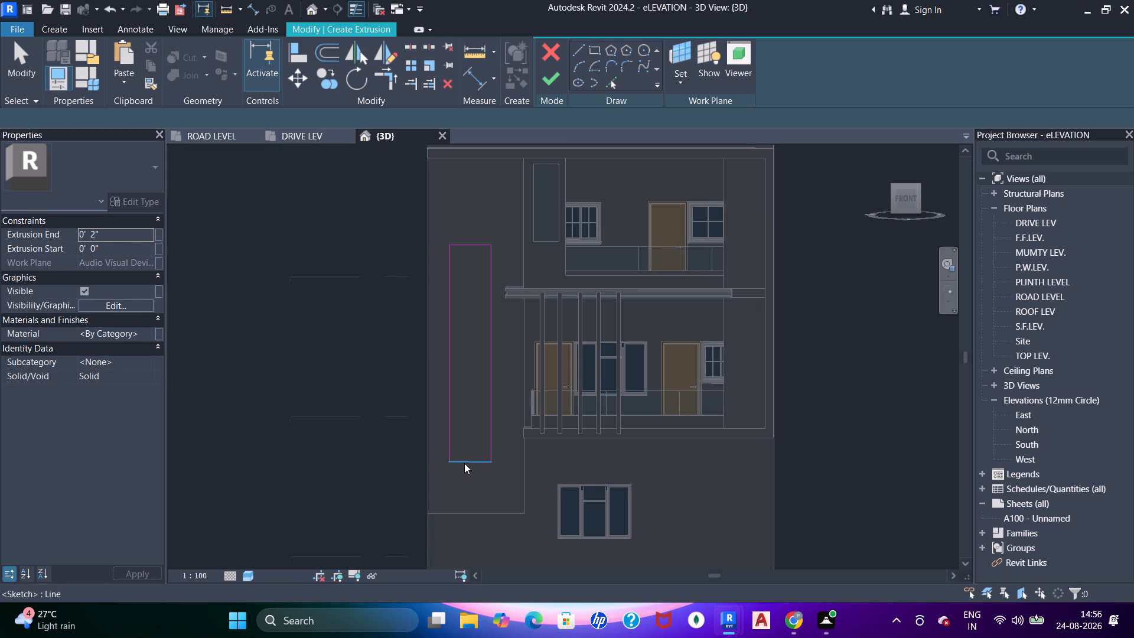
Nudge the rectangle's bottom edge slightly down and its top edge up until the sketch is about 24'-1" tall.
left_click(464, 463)
key("Down")
key("Down")
key("Down")
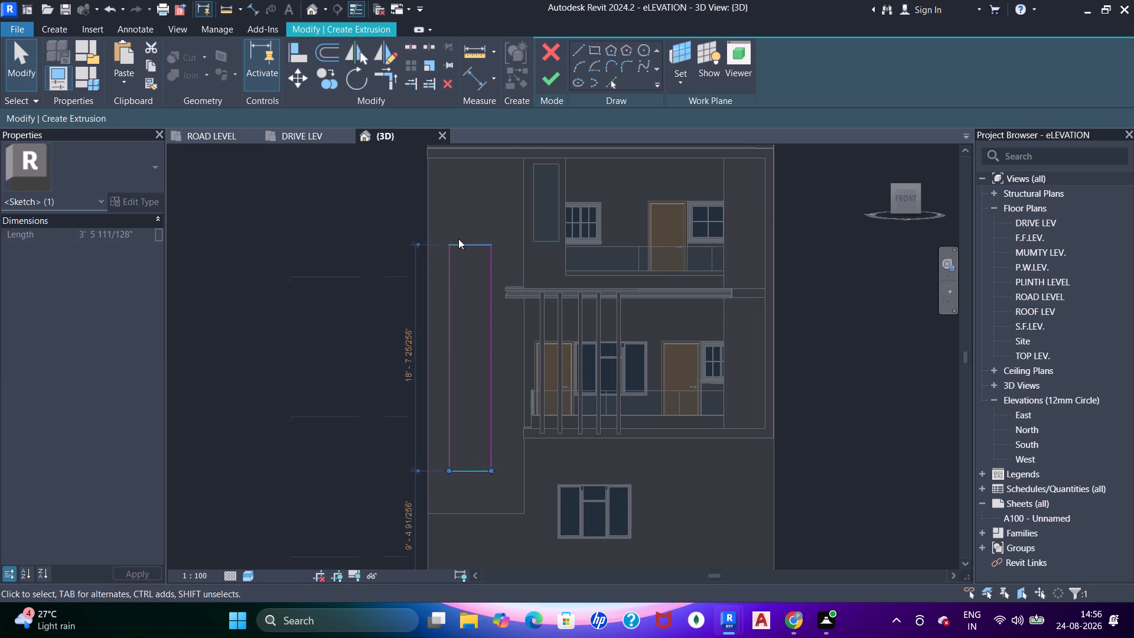
left_click(458, 239)
key("Up")
key("Up")
key("Up")
key("Up")
key("Up")
key("Up")
key("Up")
key("Up")
key("Up")
key("Up")
key("Up")
key("Up")
key("Up")
key("Up")
key("Up")
key("Up")
key("Up")
key("Up")
key("Up")
key("Up")
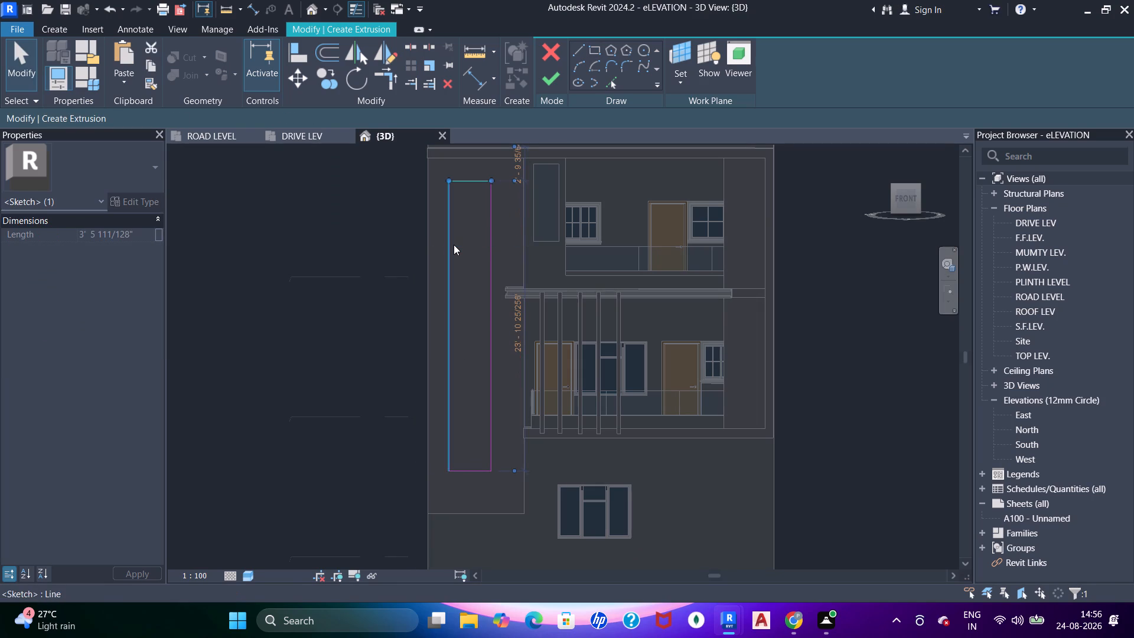
key("Up")
Compare with the reference elevation and lower the rectangle's top edge until the sketch is about 23'-1" tall.
middle_click_drag(511, 265, 560, 226, "shift")
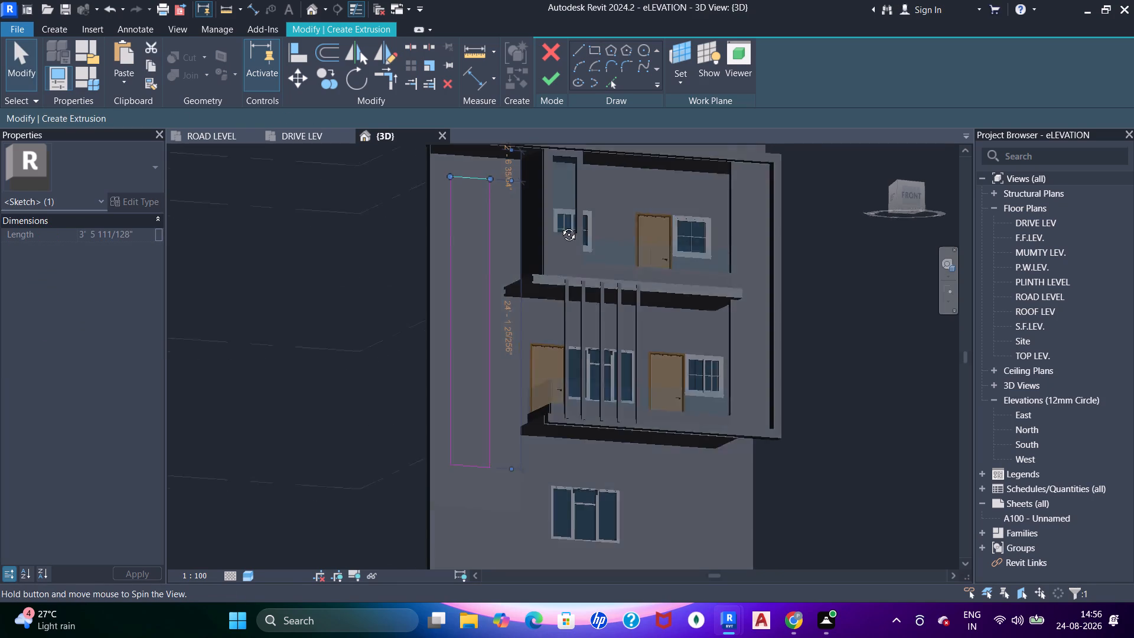
middle_click_drag(560, 226, 541, 252, "shift")
left_click(305, 138)
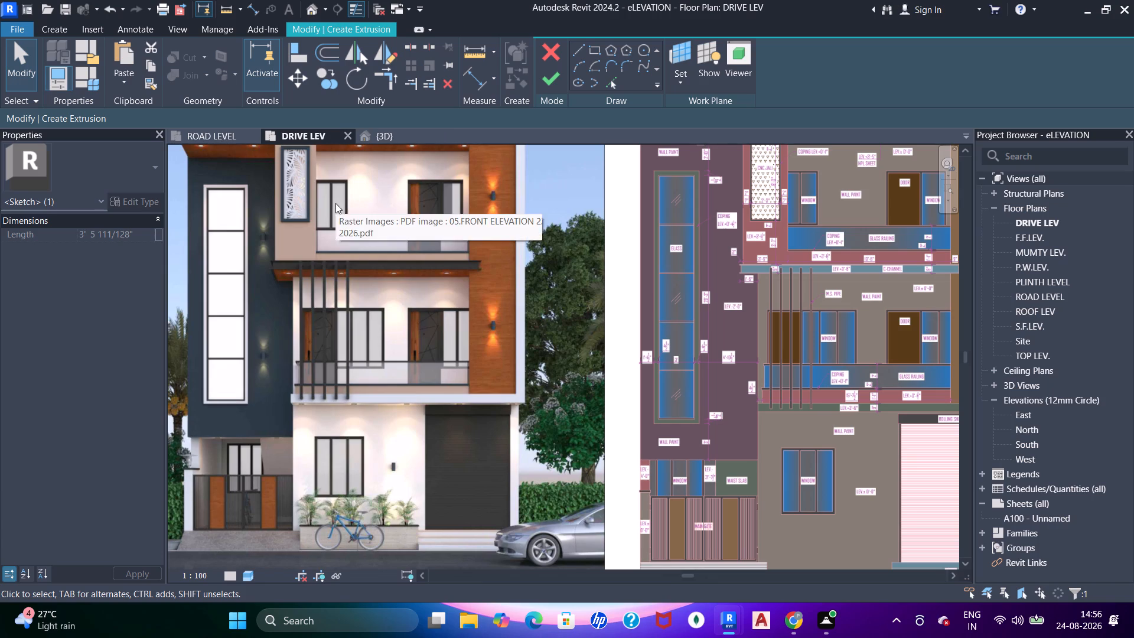
left_click(381, 136)
key("Down")
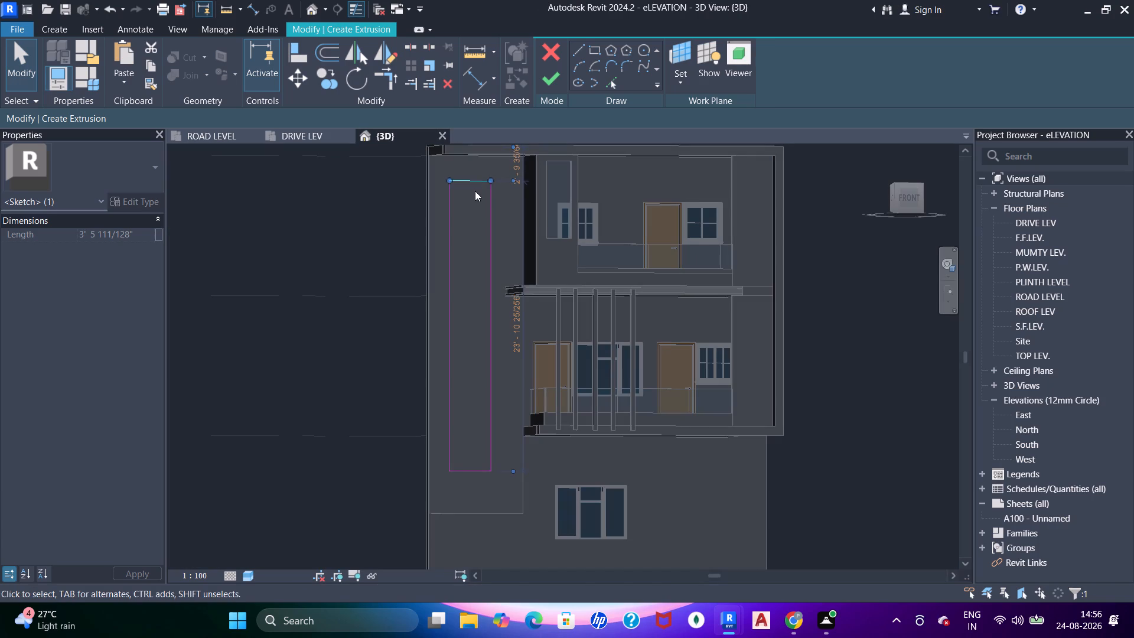
key("Down")
key("Down")
key("Down")
left_click(283, 129)
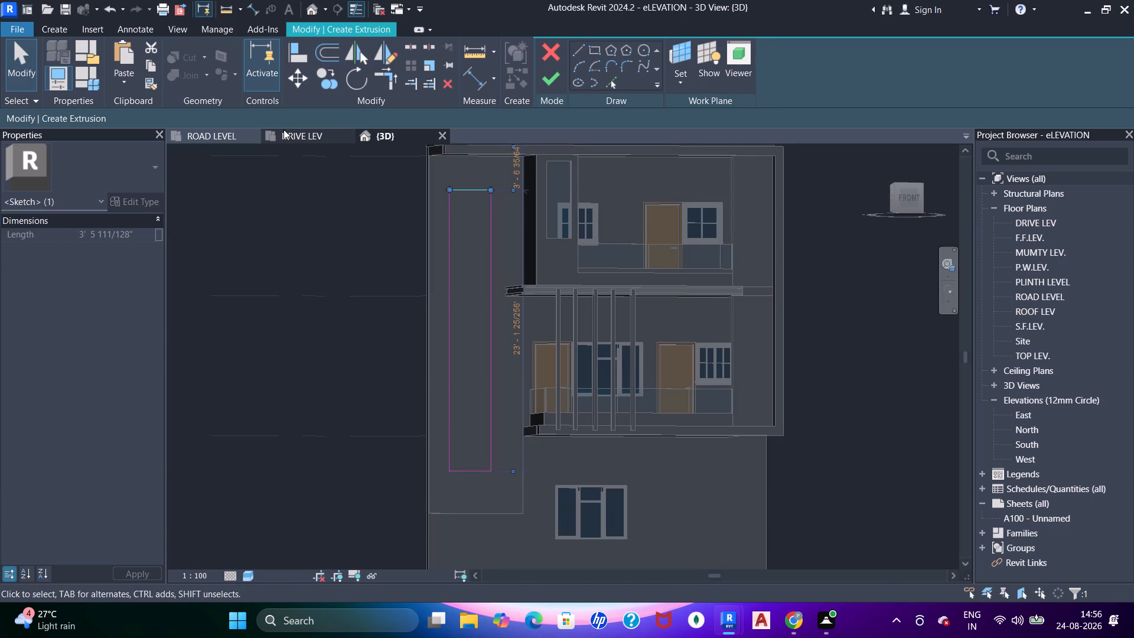
key("Escape")
key("Escape")
key("Escape")
key("Escape")
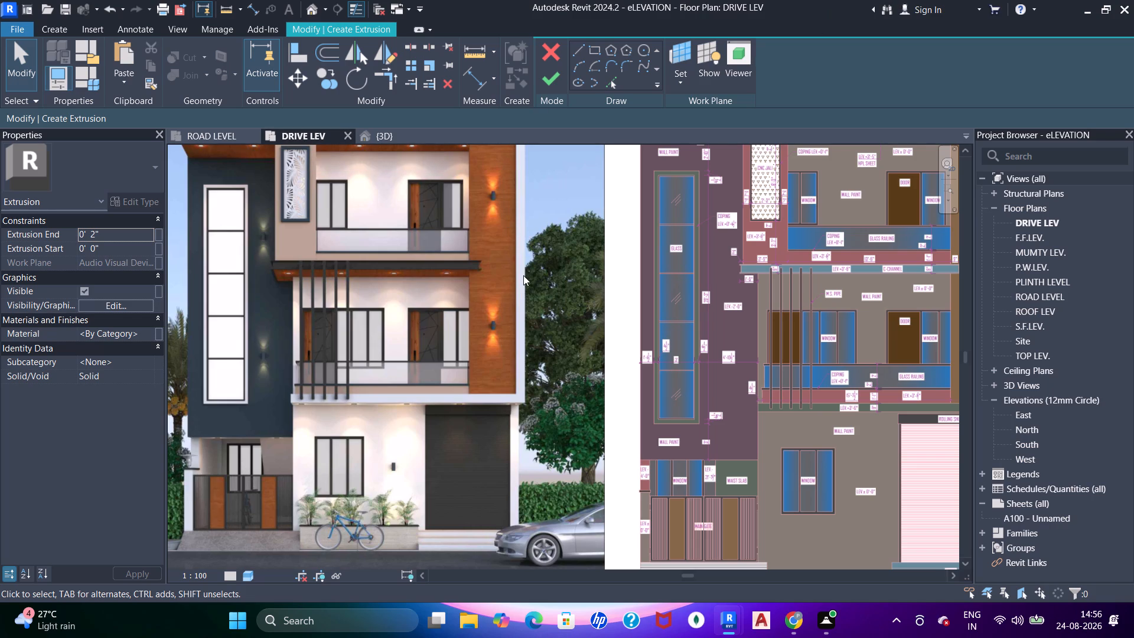
Set the Extrusion End to 5" and finish the tall panel extrusion.
left_click(382, 138)
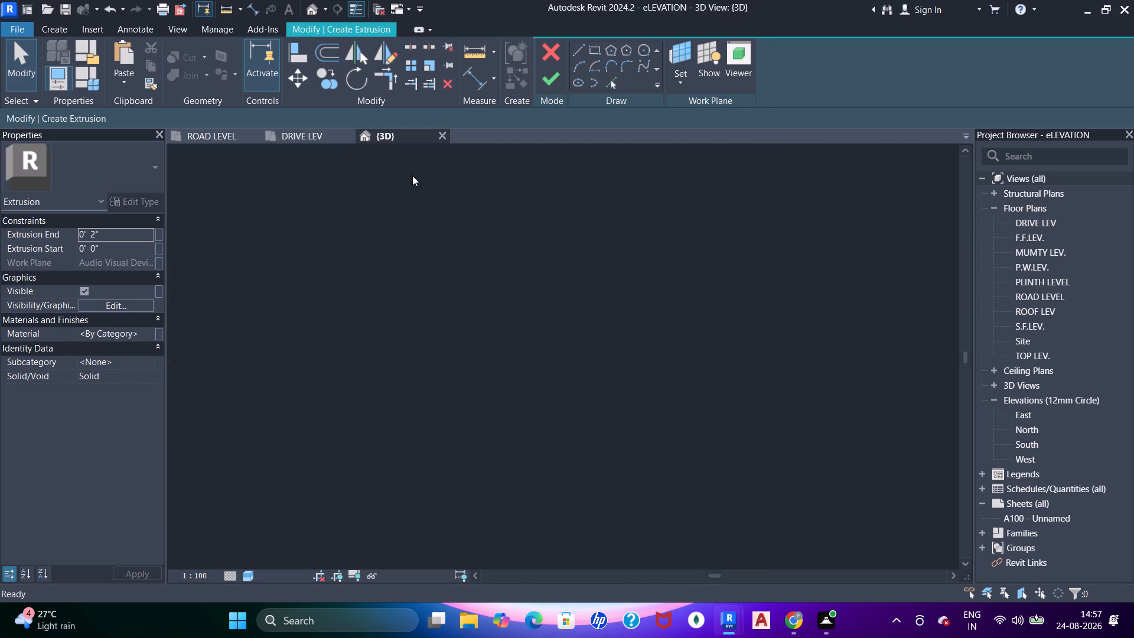
left_click(124, 235)
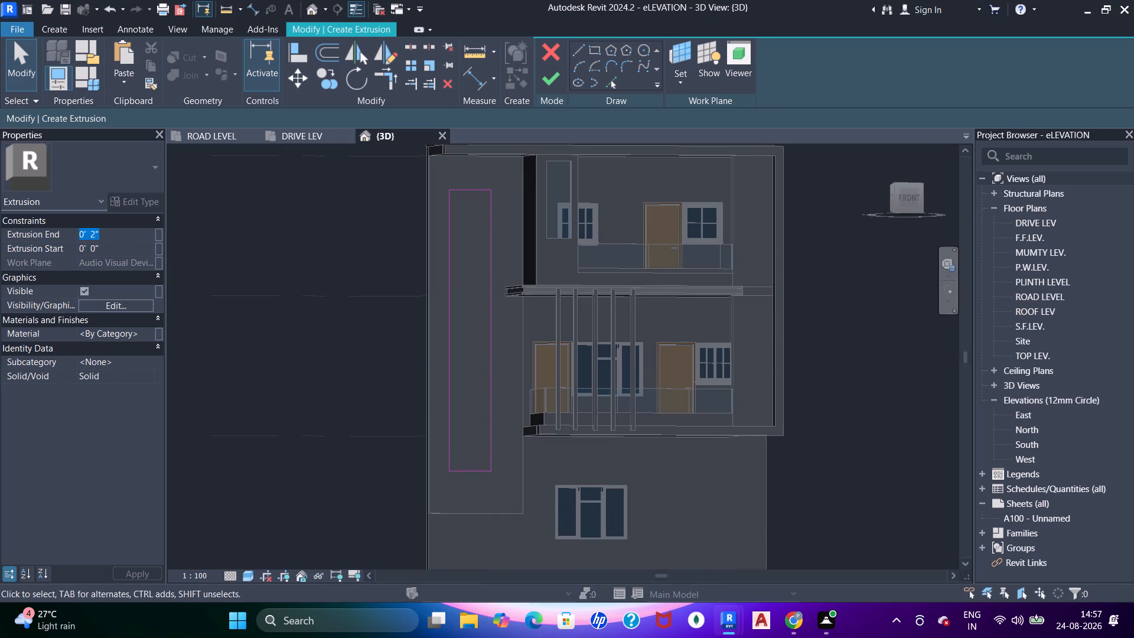
type("5\"")
key("Return")
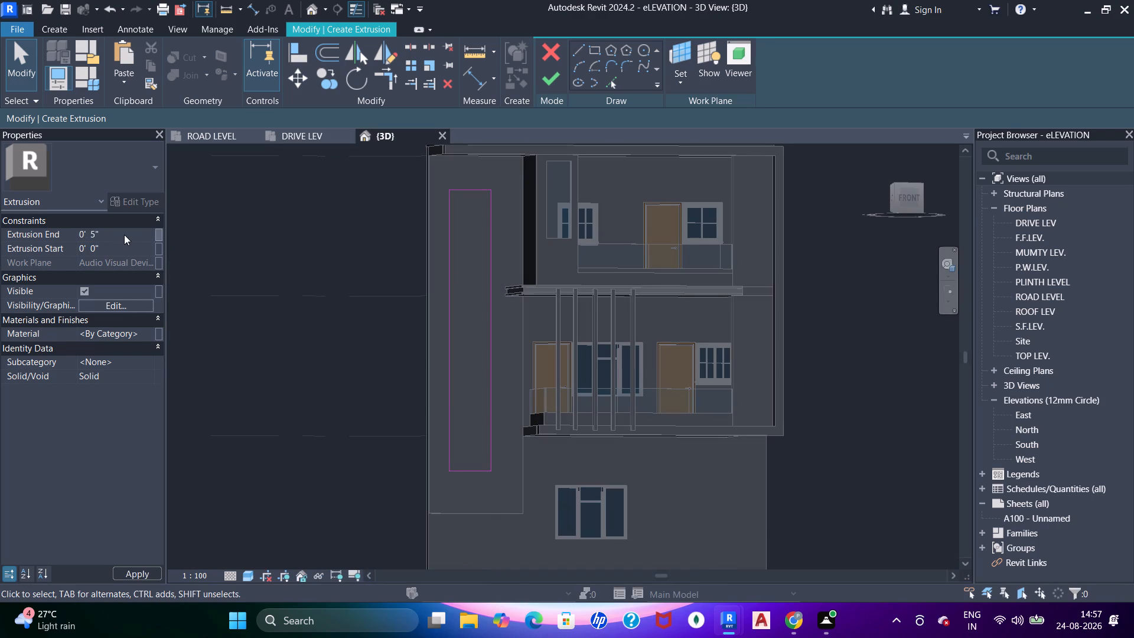
left_click(555, 77)
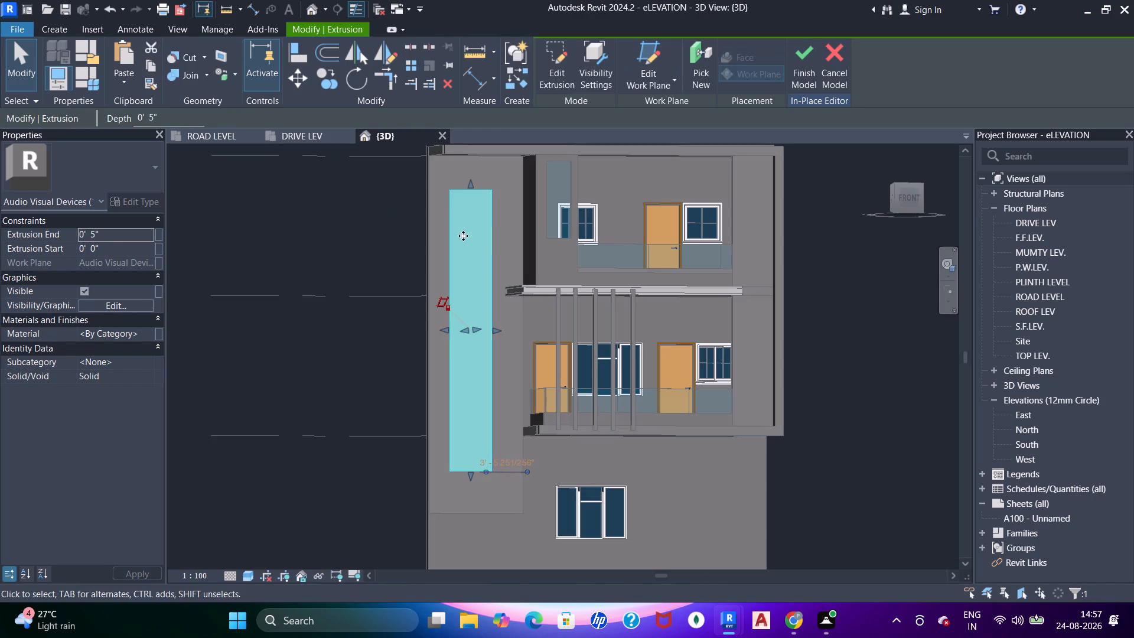
Compare the extruded panel on the wall strip with the tall glass panel in the reference render and drawing.
middle_click_drag(491, 414, 591, 396, "shift")
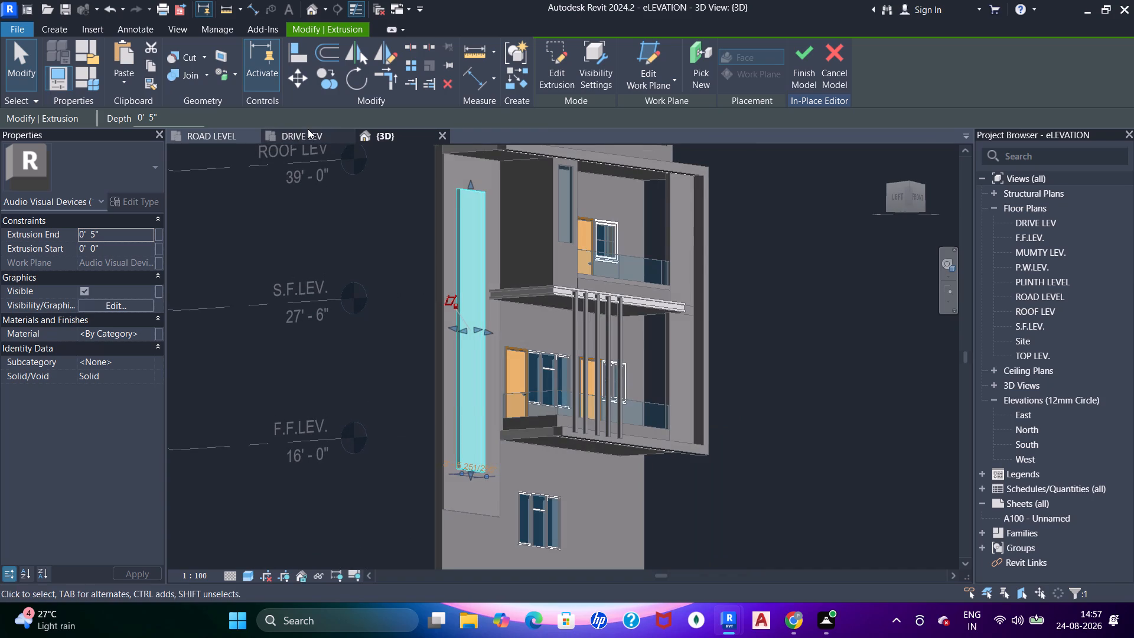
left_click(304, 132)
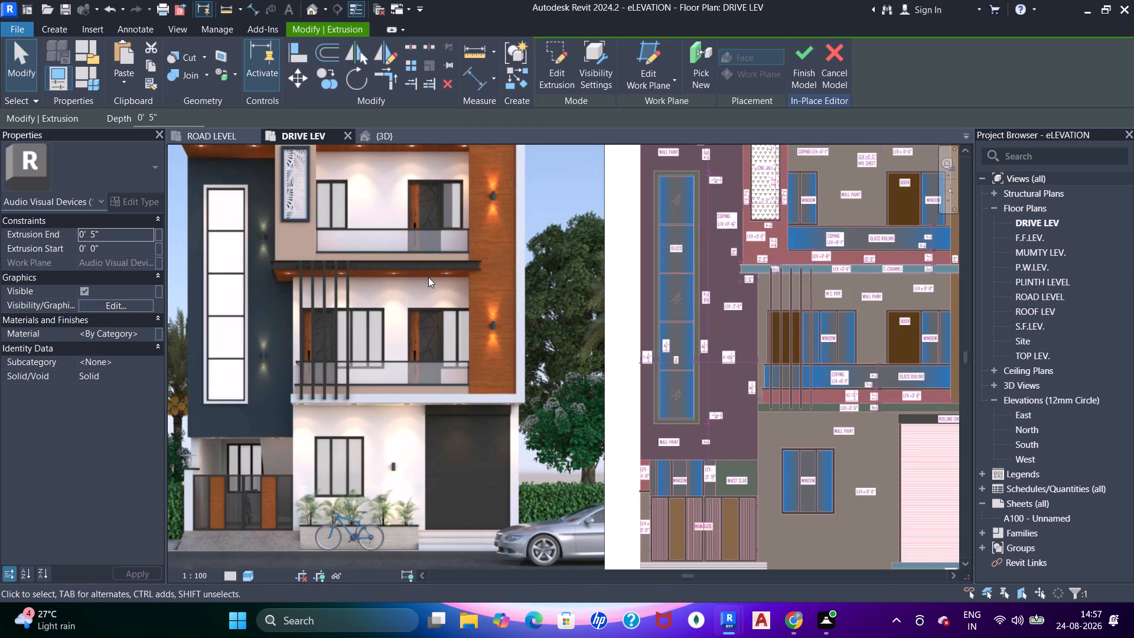
left_click(387, 141)
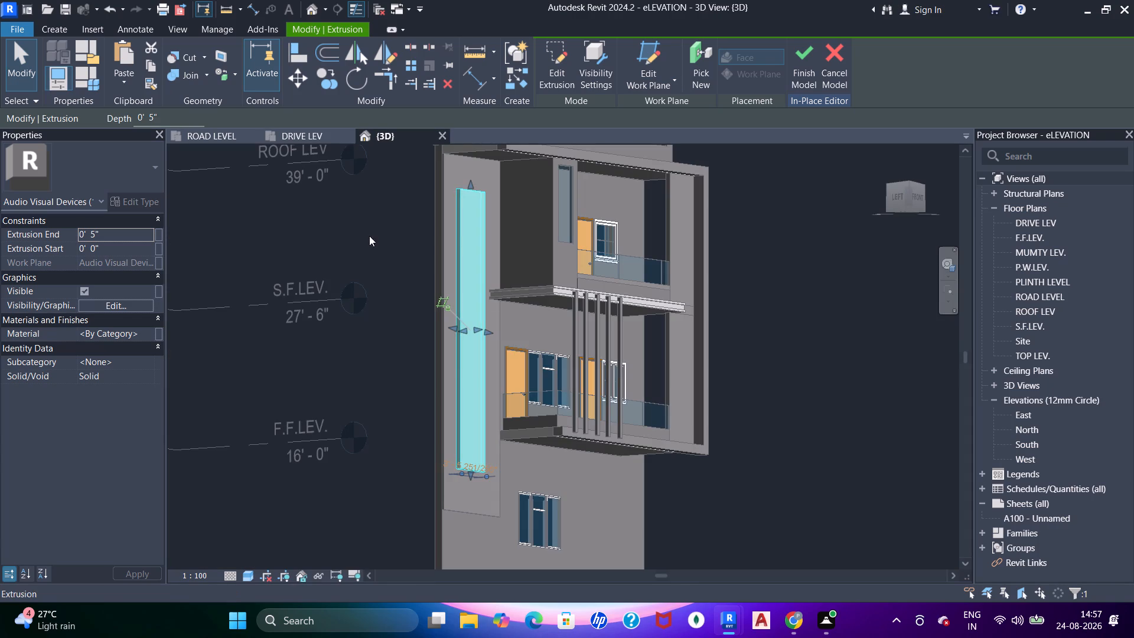
left_click(315, 140)
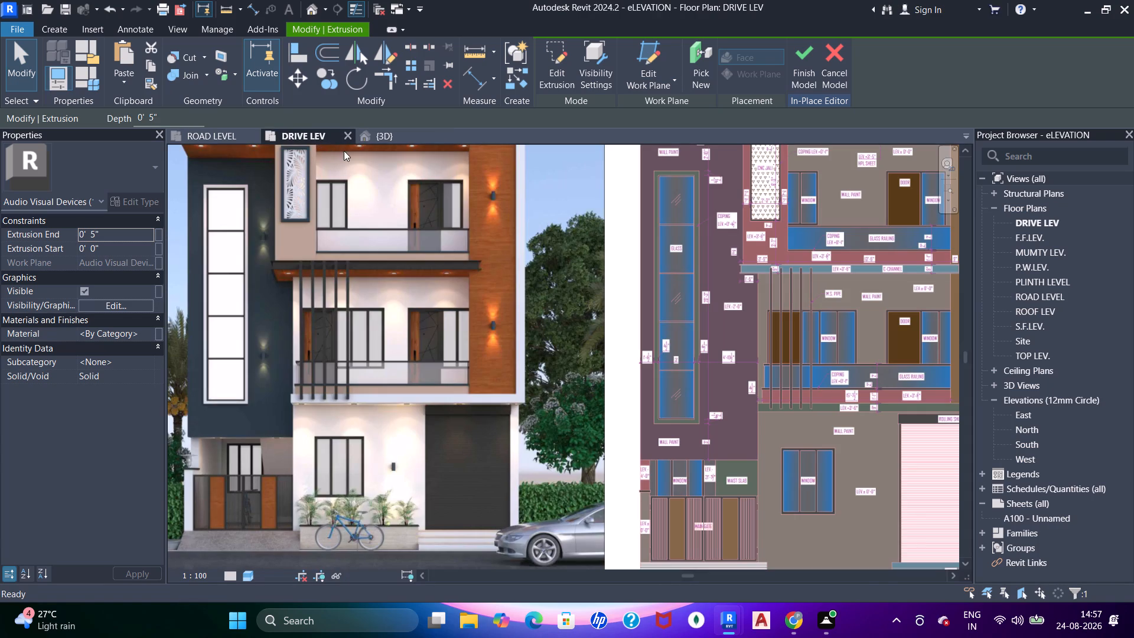
left_click(371, 138)
middle_click_drag(498, 262, 466, 276, "shift")
key("Escape")
key("Escape")
middle_click_drag(477, 281, 454, 313, "shift")
Create a 4" void extrusion on the panel's front face, with a rectangle traced around the panel's full outline.
left_click(66, 30)
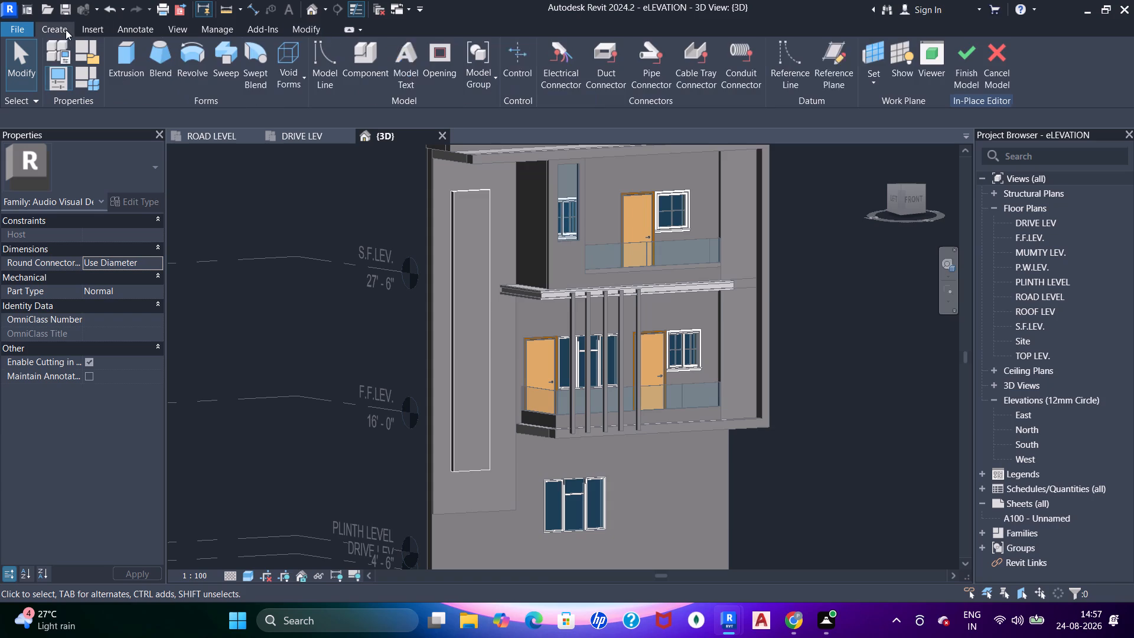
left_click(278, 86)
left_click(295, 110)
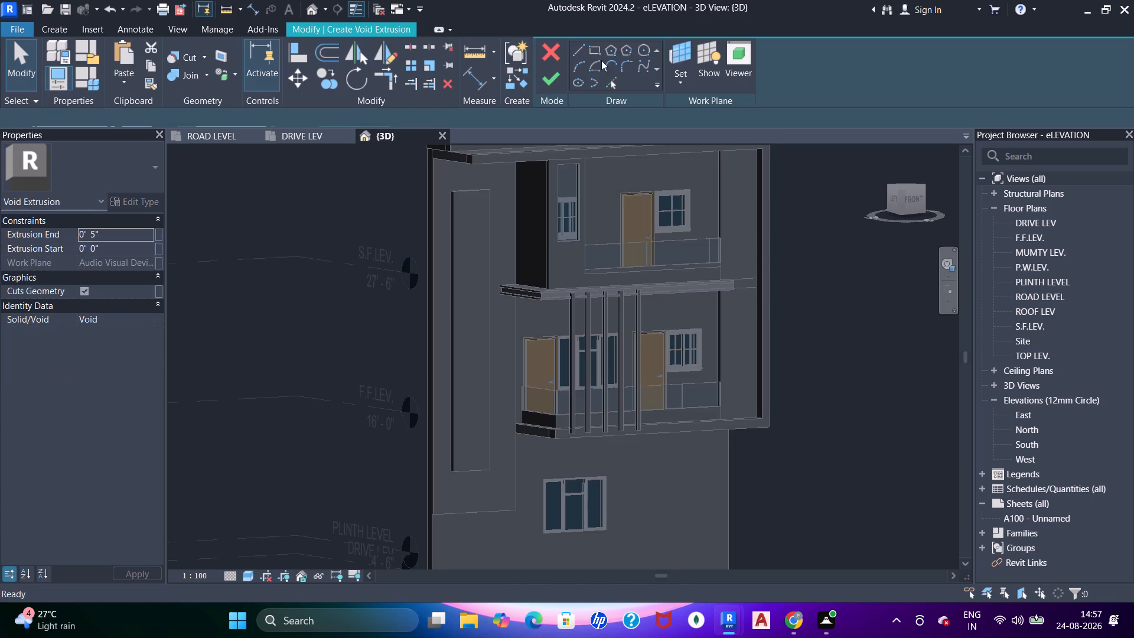
left_click(674, 79)
left_click(686, 144)
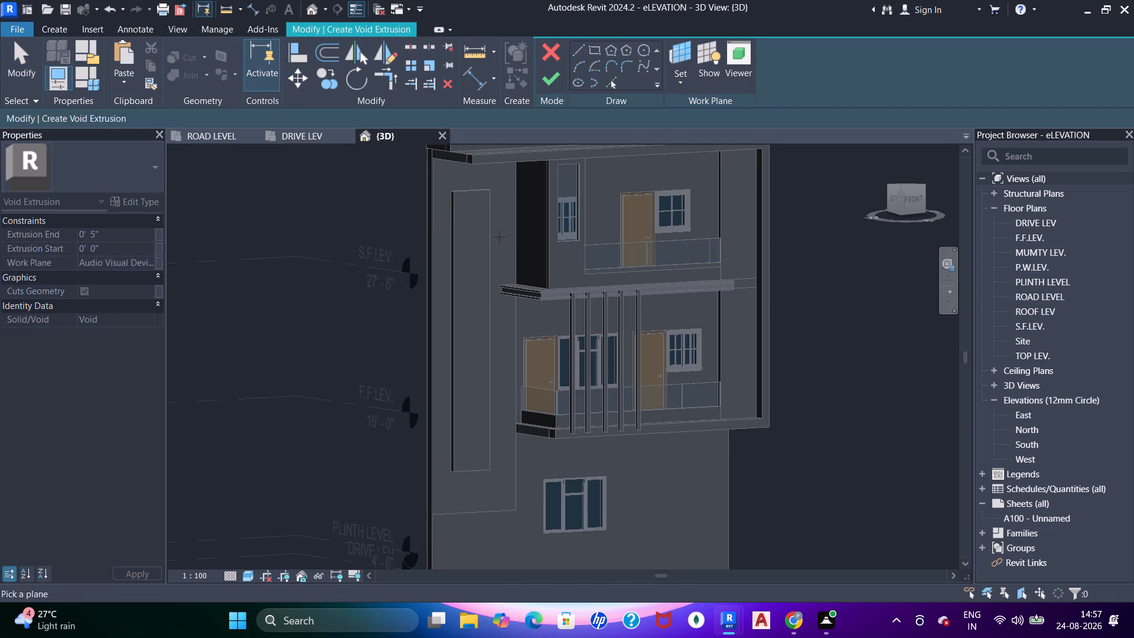
left_click(469, 236)
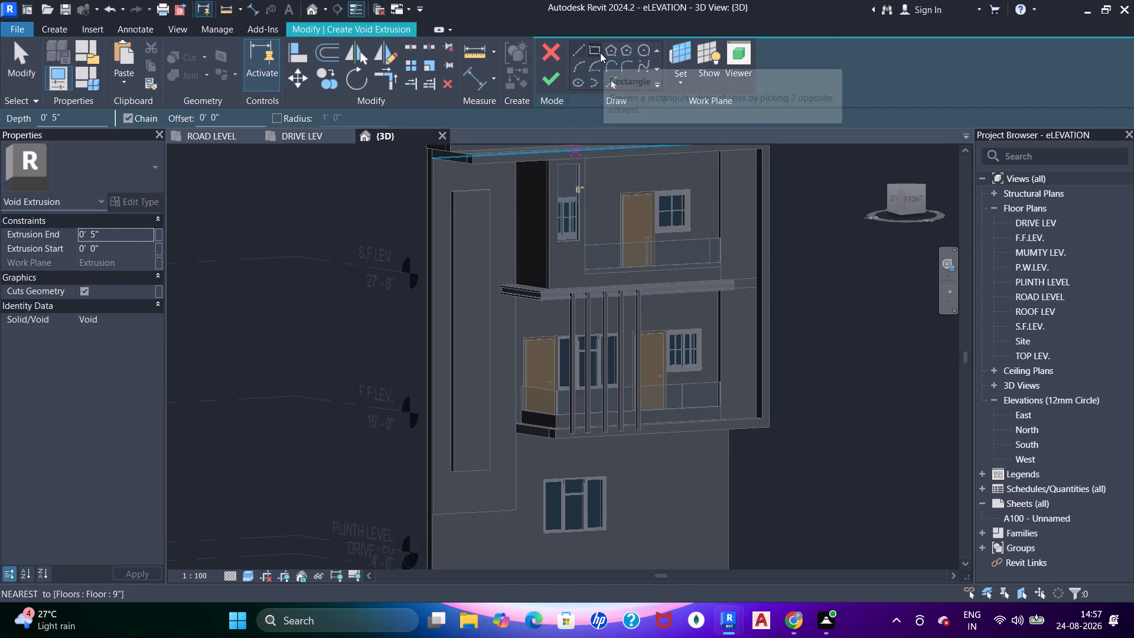
left_click(600, 53)
left_click_drag(132, 227, 128, 240)
left_click(139, 216)
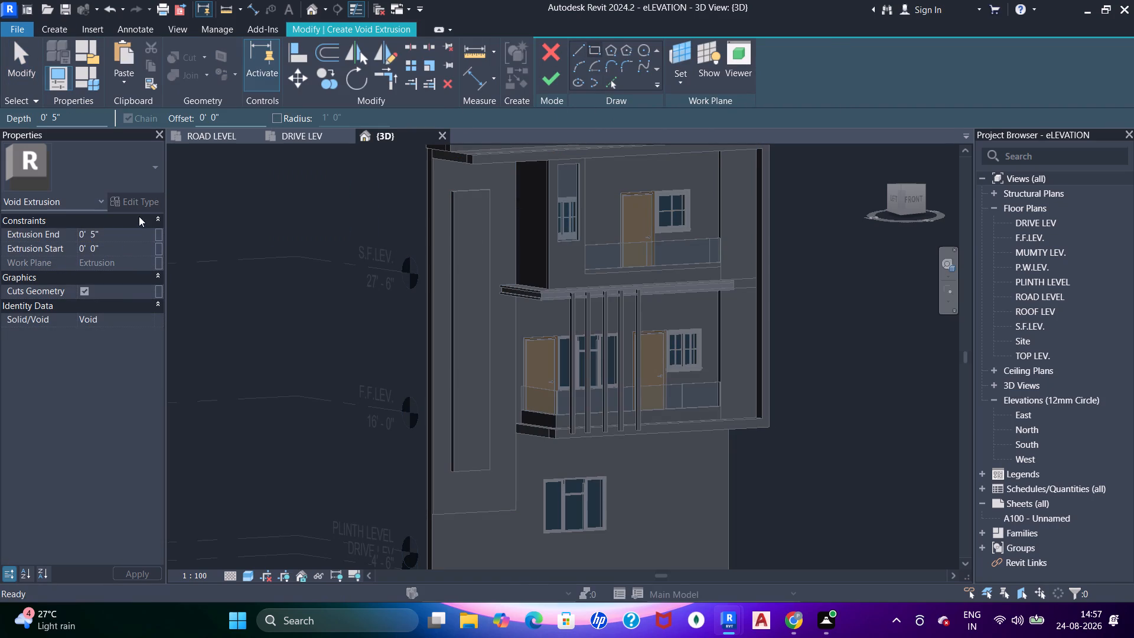
left_click(122, 232)
type("4\"")
key("Return")
scroll(479, 209, "up", 4)
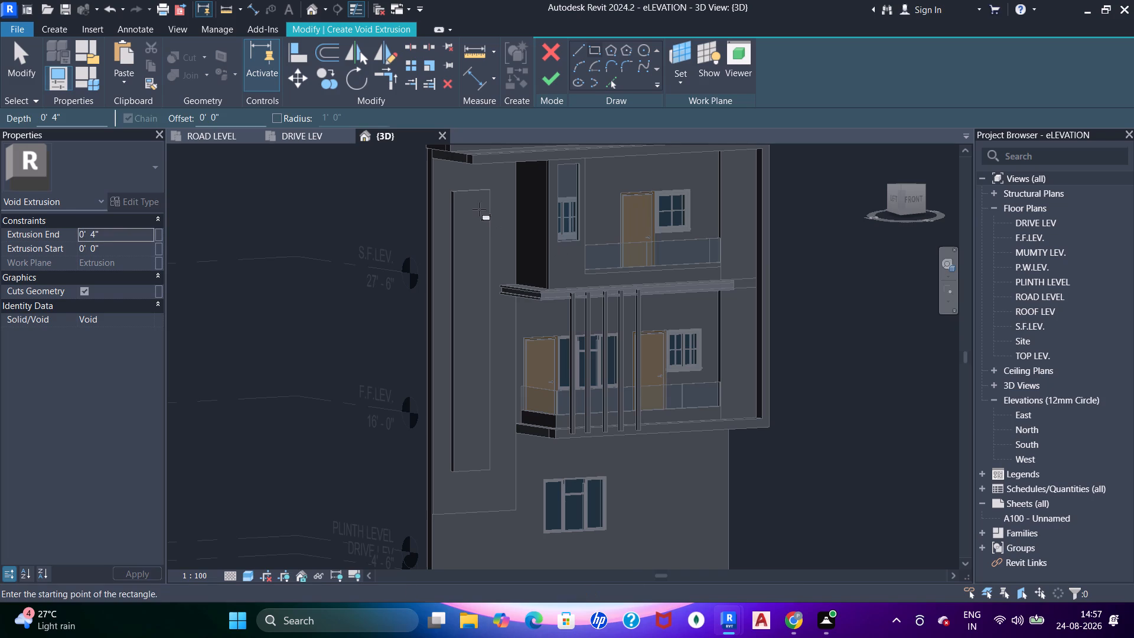
scroll(479, 209, "up", 1)
left_click(431, 179)
middle_click_drag(480, 378, 423, 162)
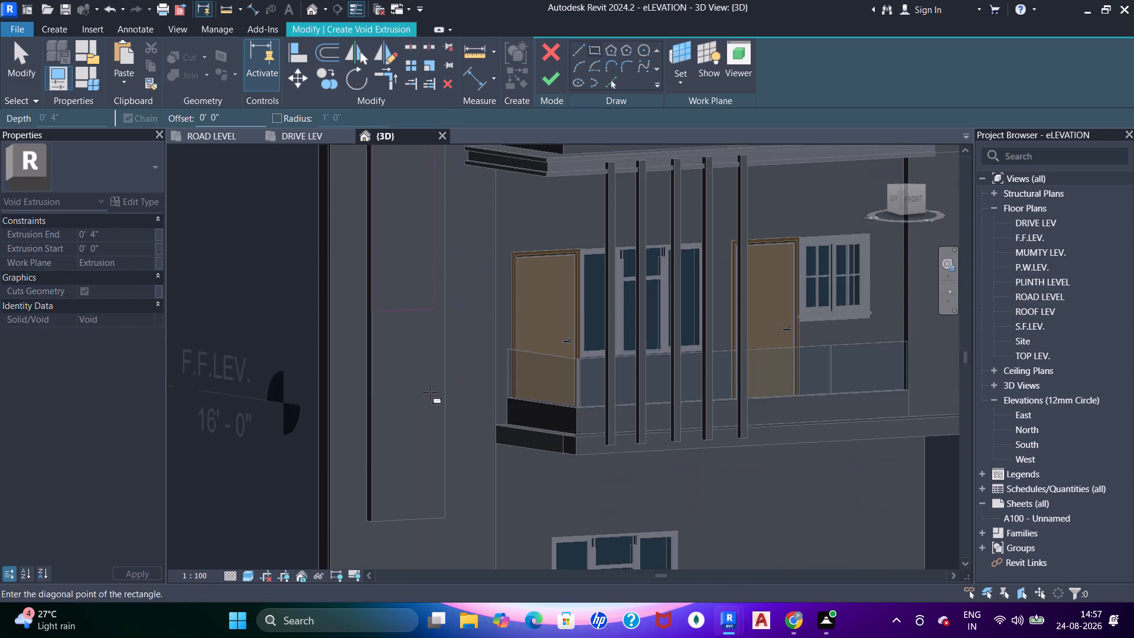
left_click(447, 516)
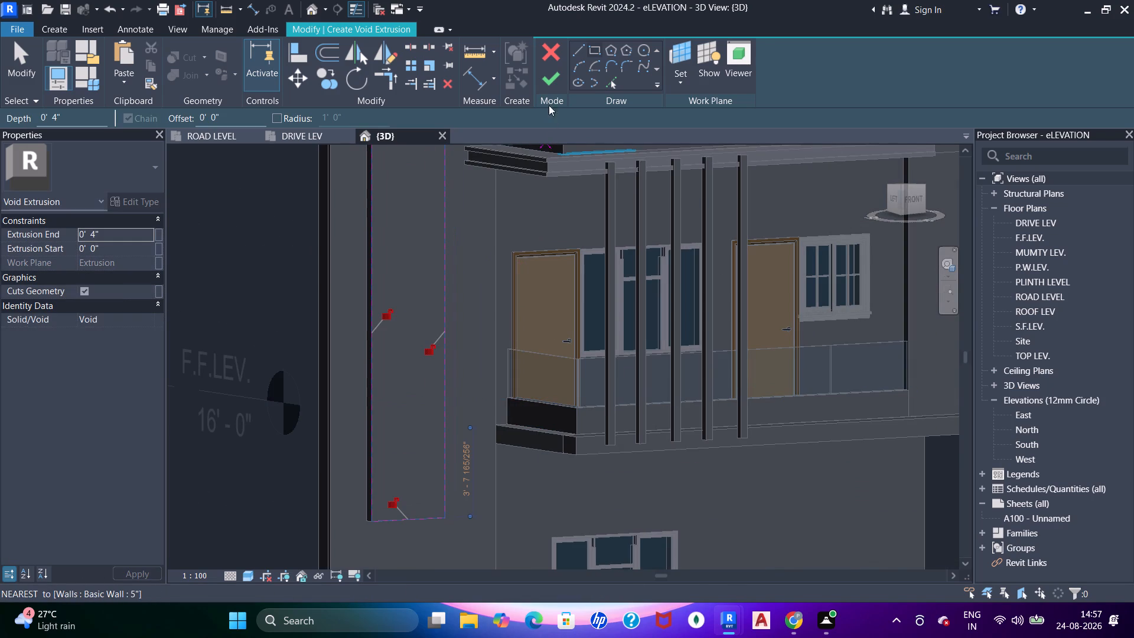
left_click(553, 78)
key("Escape")
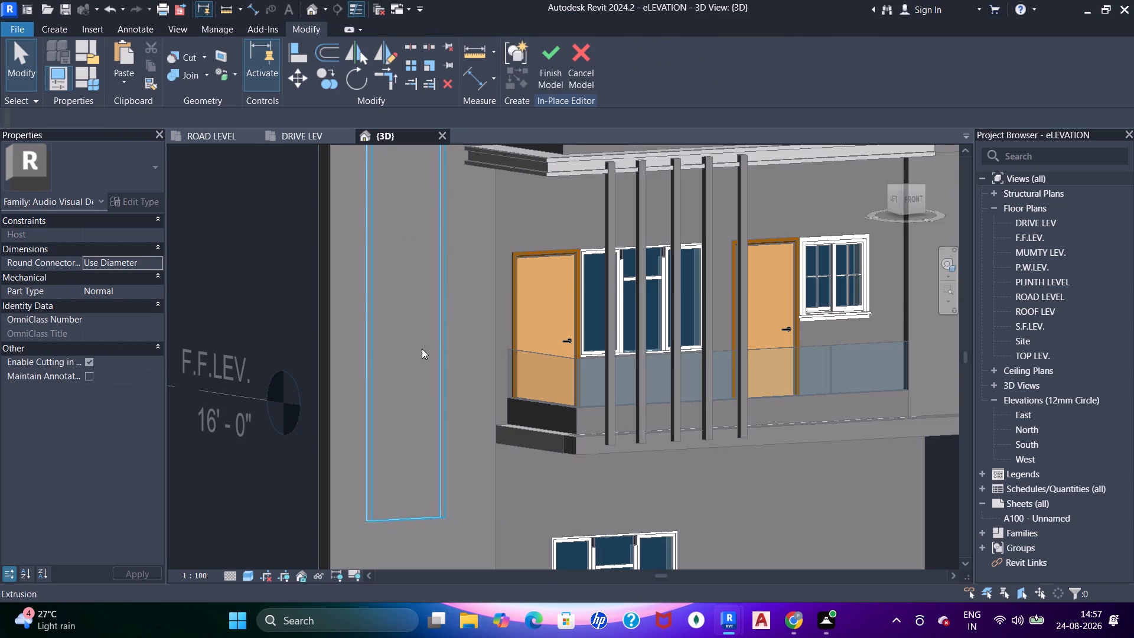
Examine the void extrusion's depth and position relative to the panel and wall strip from the side.
middle_click_drag(409, 357, 474, 432, "shift")
middle_click_drag(387, 336, 402, 350, "shift")
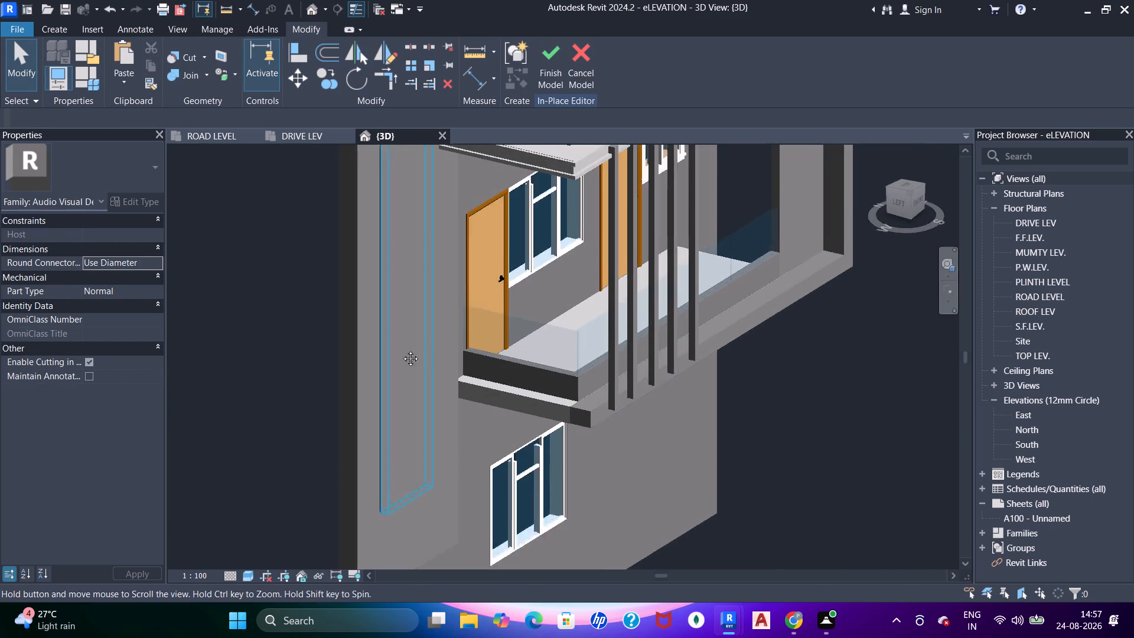
middle_click_drag(402, 350, 421, 391, "shift")
middle_click_drag(384, 327, 459, 487, "shift")
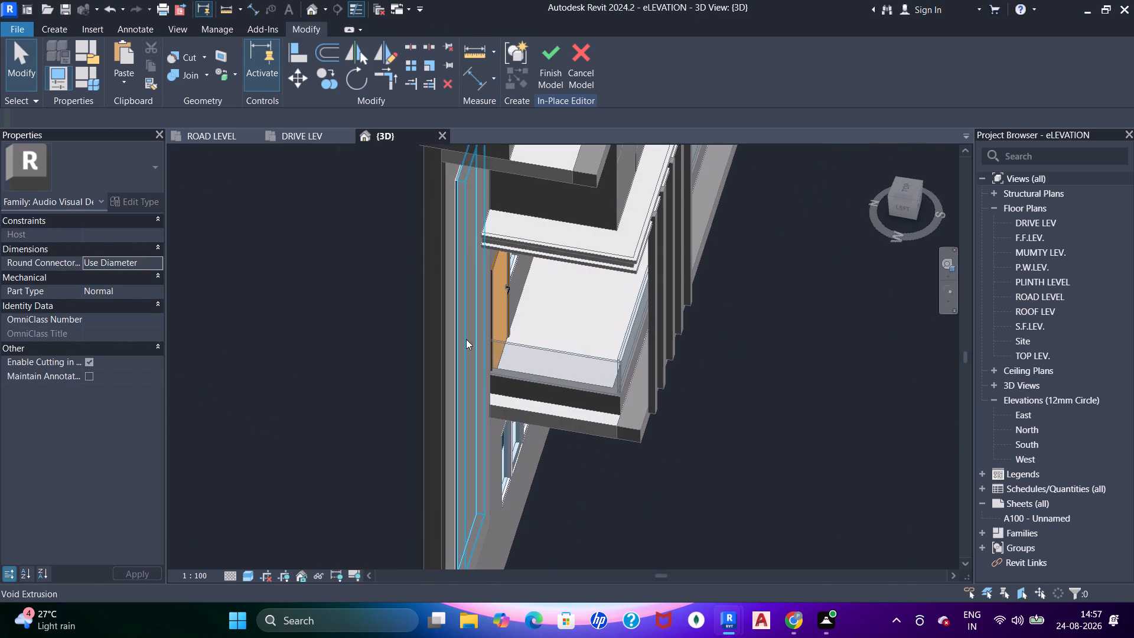
left_click(470, 249)
scroll(469, 255, "up", 5)
middle_click_drag(479, 310, 496, 236)
key("Escape")
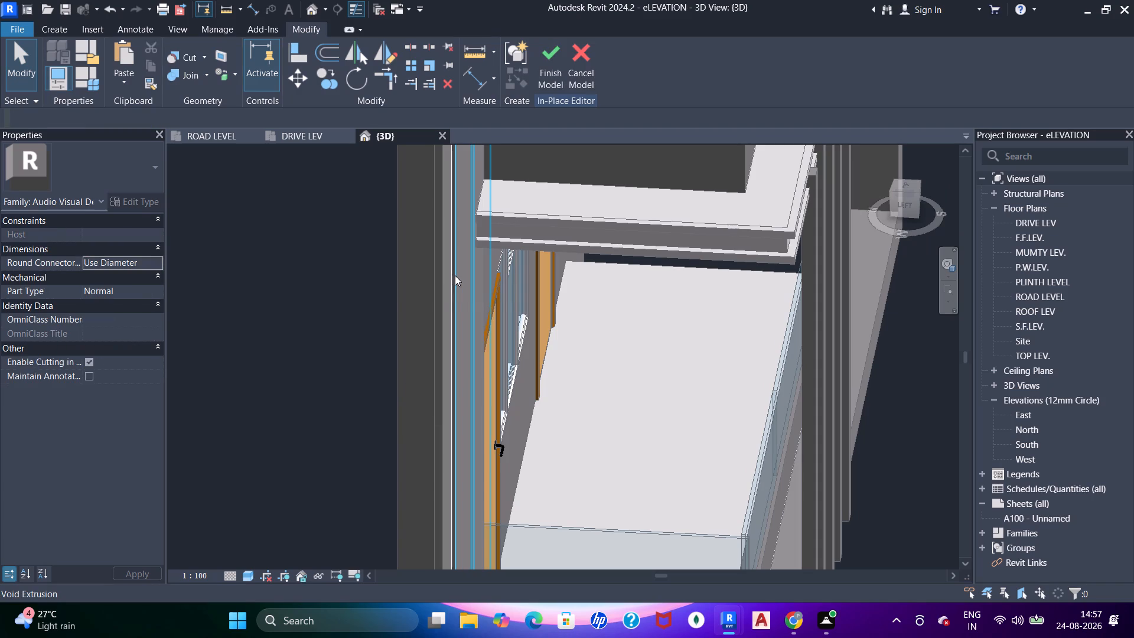
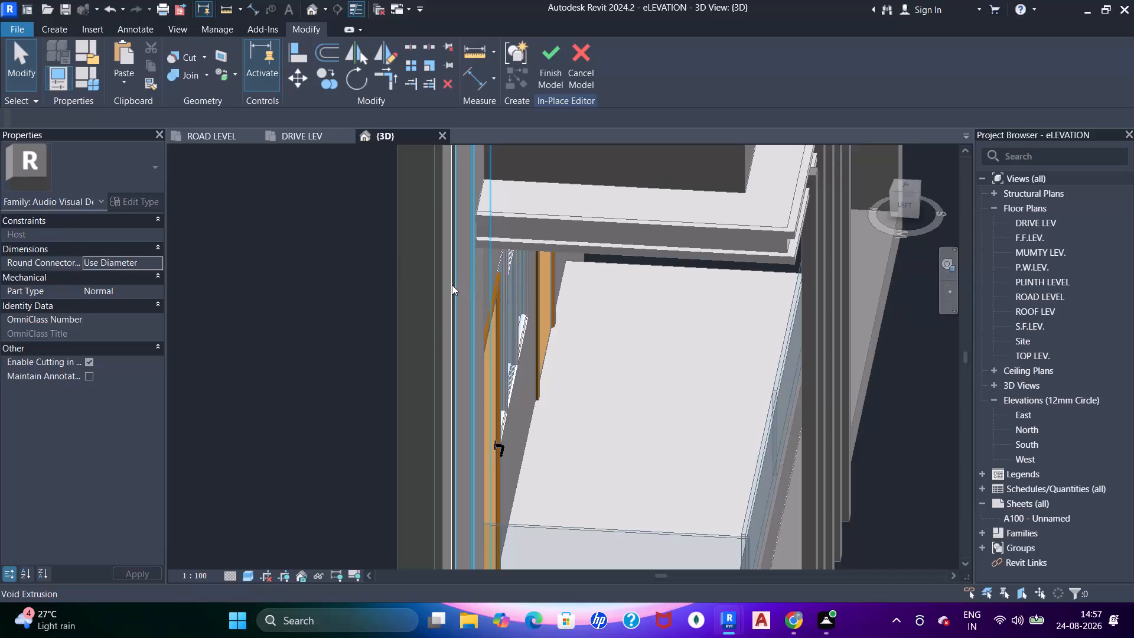
Undo finishing the void extrusion and delete the rectangle traced around the panel's outline from its sketch.
key("ctrl+z")
scroll(452, 282, "down", 2)
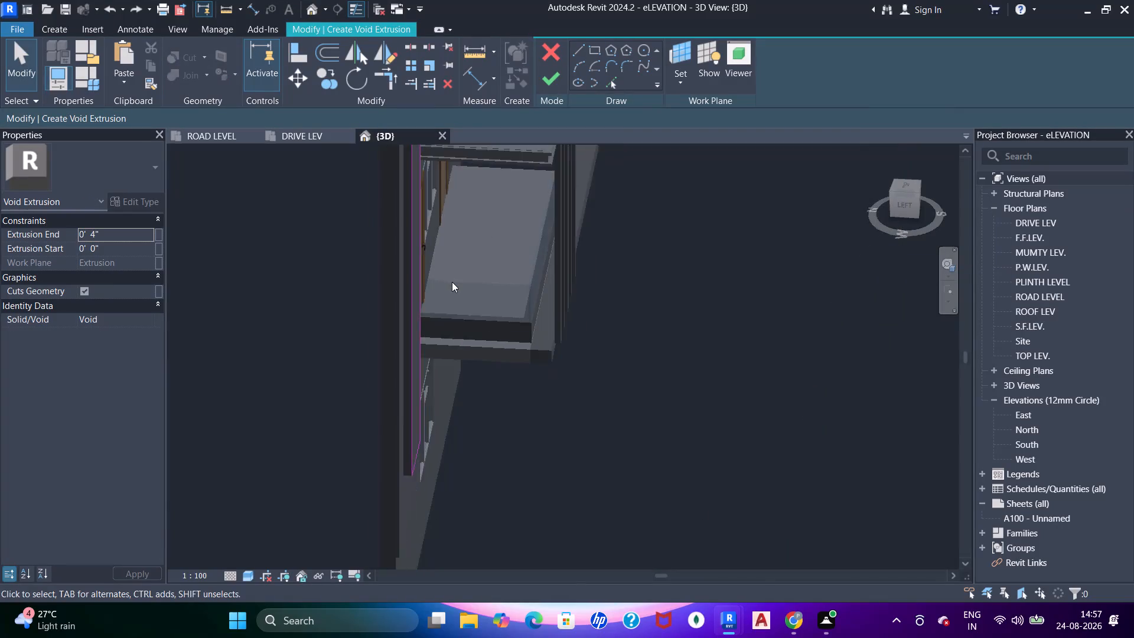
scroll(452, 282, "down", 2)
middle_click_drag(493, 373, 327, 318, "shift")
middle_click_drag(371, 283, 388, 395)
scroll(401, 274, "up", 5)
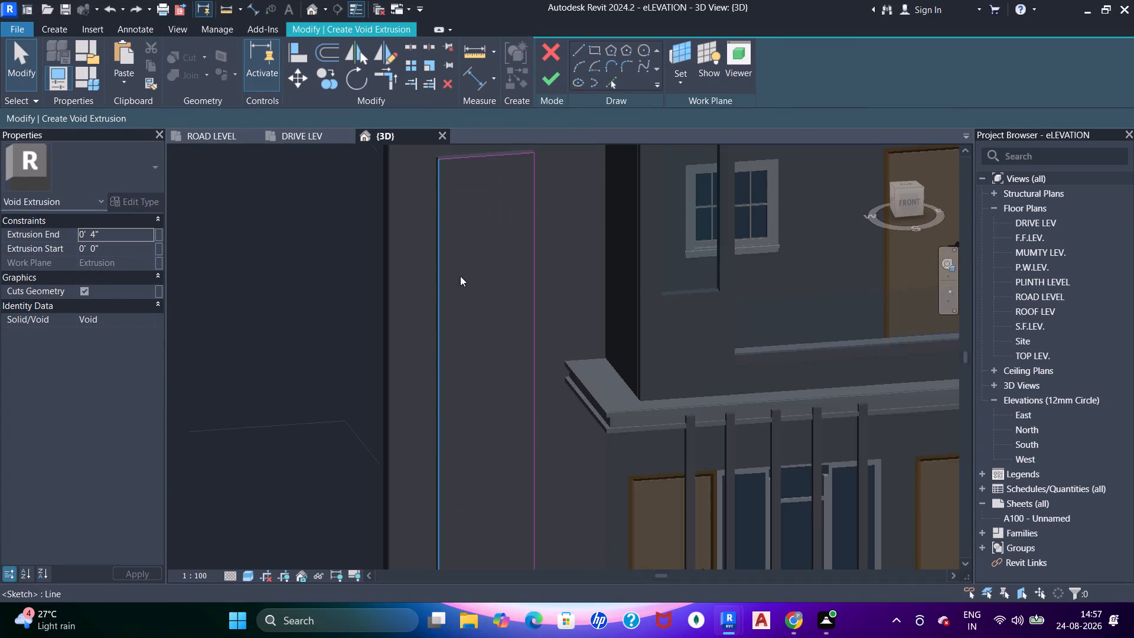
scroll(438, 236, "down", 2)
middle_click_drag(432, 274, 432, 263)
scroll(432, 263, "down", 1)
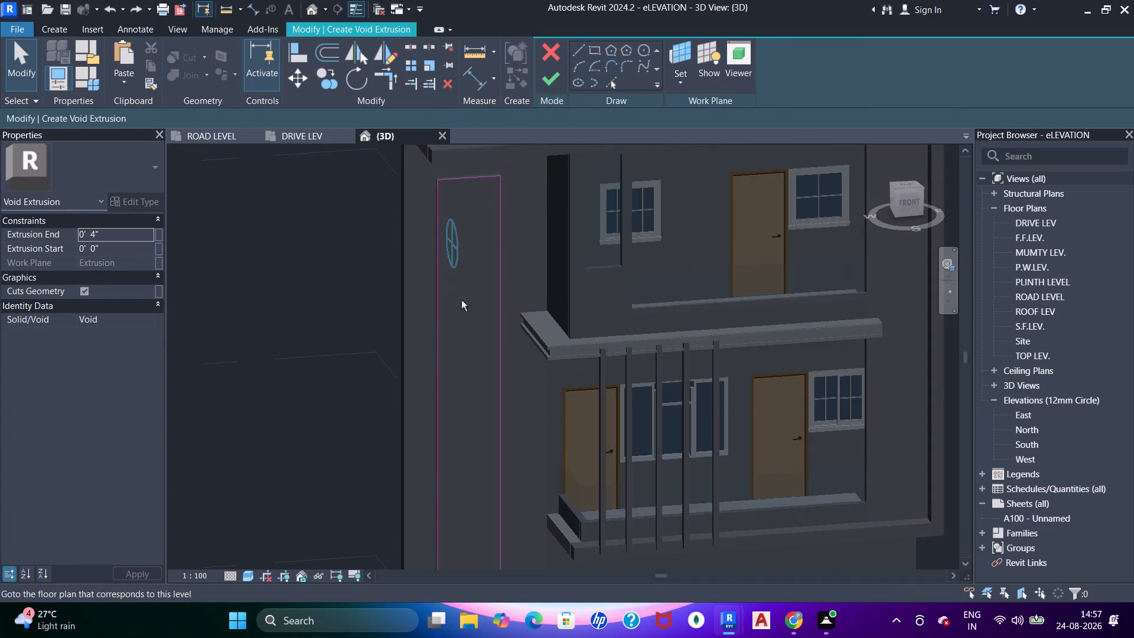
middle_click_drag(474, 308, 492, 289, "shift")
key("Escape")
left_click_drag(406, 148, 536, 564)
middle_click_drag(536, 564, 511, 411)
scroll(511, 411, "down", 2)
middle_click_drag(513, 436, 515, 520)
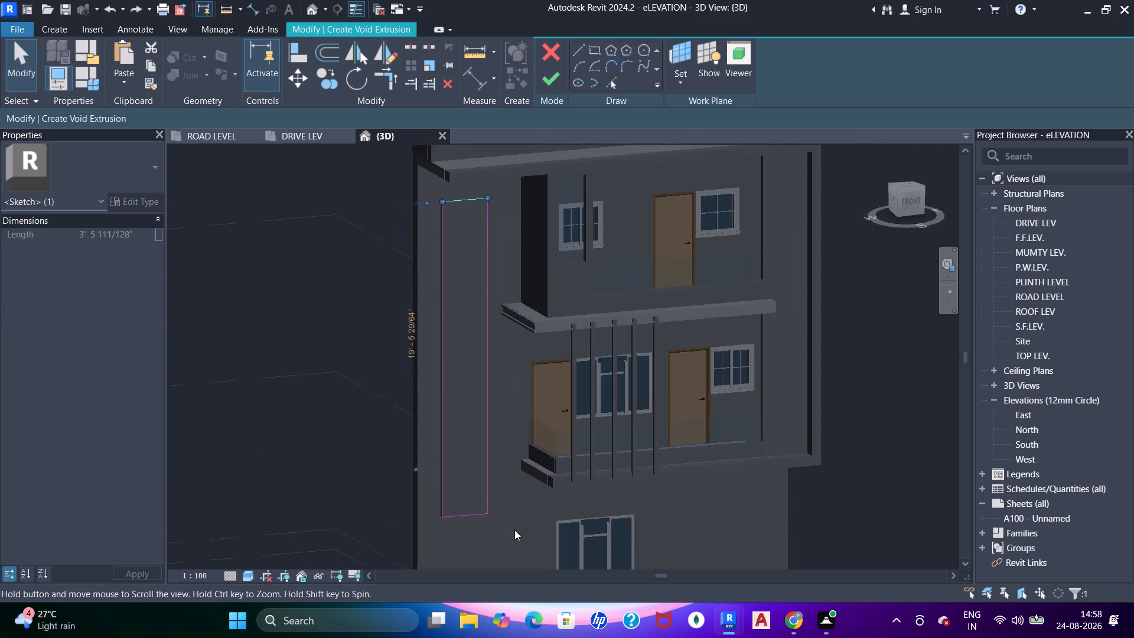
left_click_drag(514, 530, 386, 192)
key("Delete")
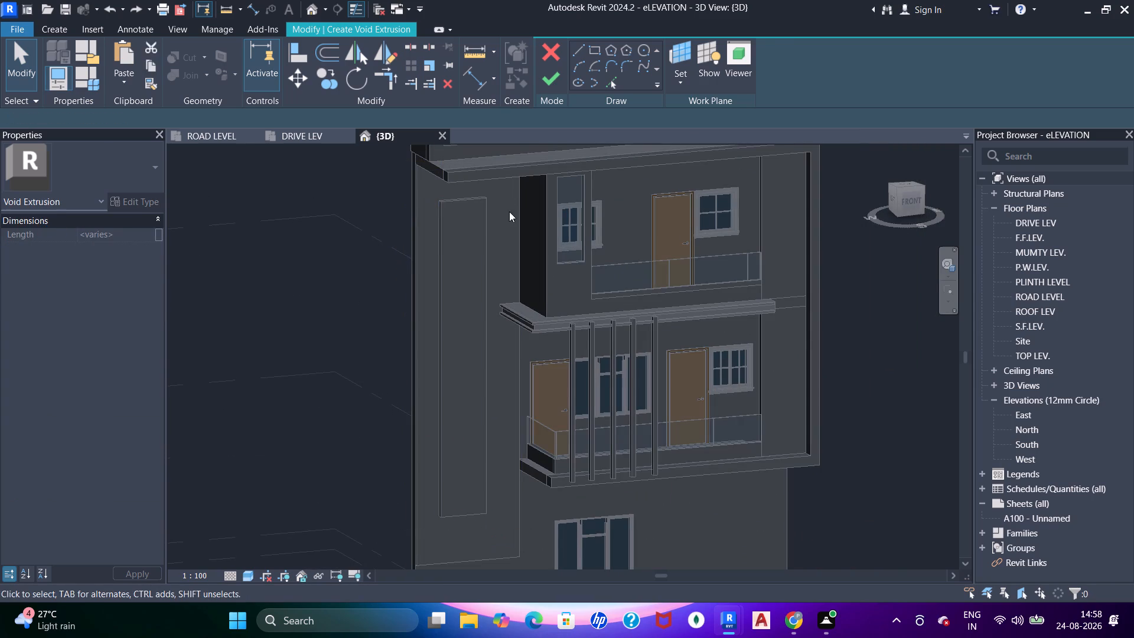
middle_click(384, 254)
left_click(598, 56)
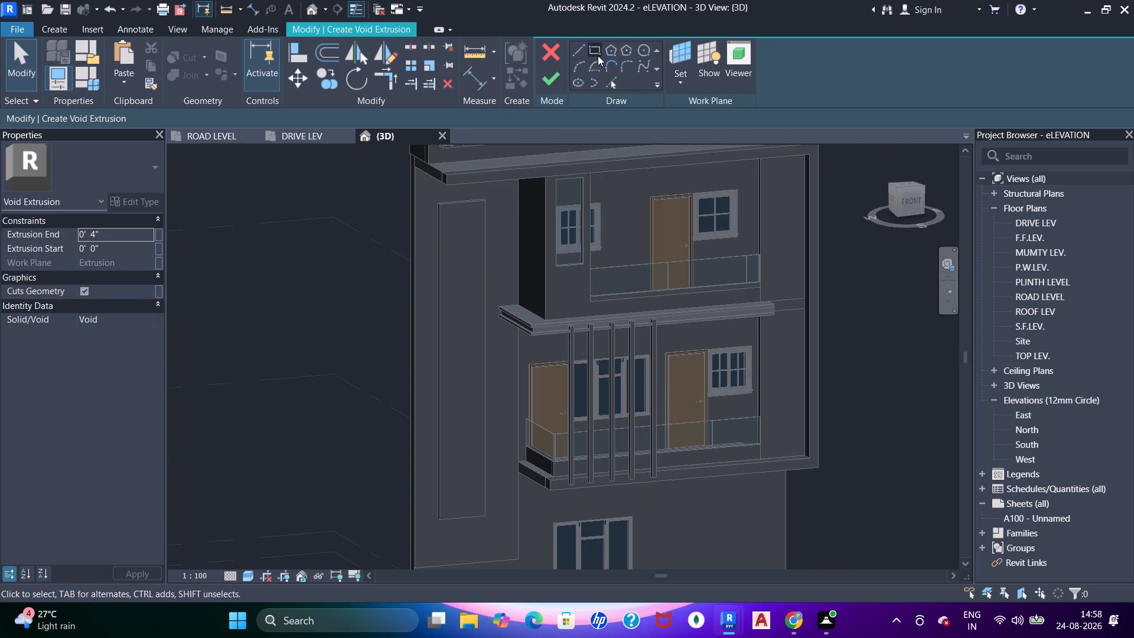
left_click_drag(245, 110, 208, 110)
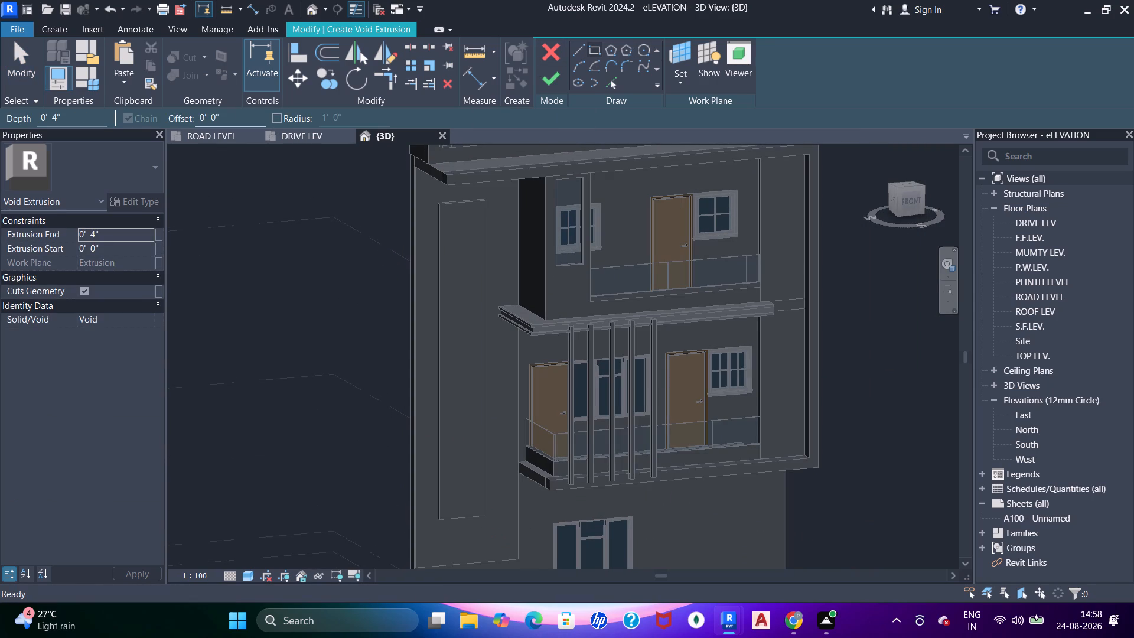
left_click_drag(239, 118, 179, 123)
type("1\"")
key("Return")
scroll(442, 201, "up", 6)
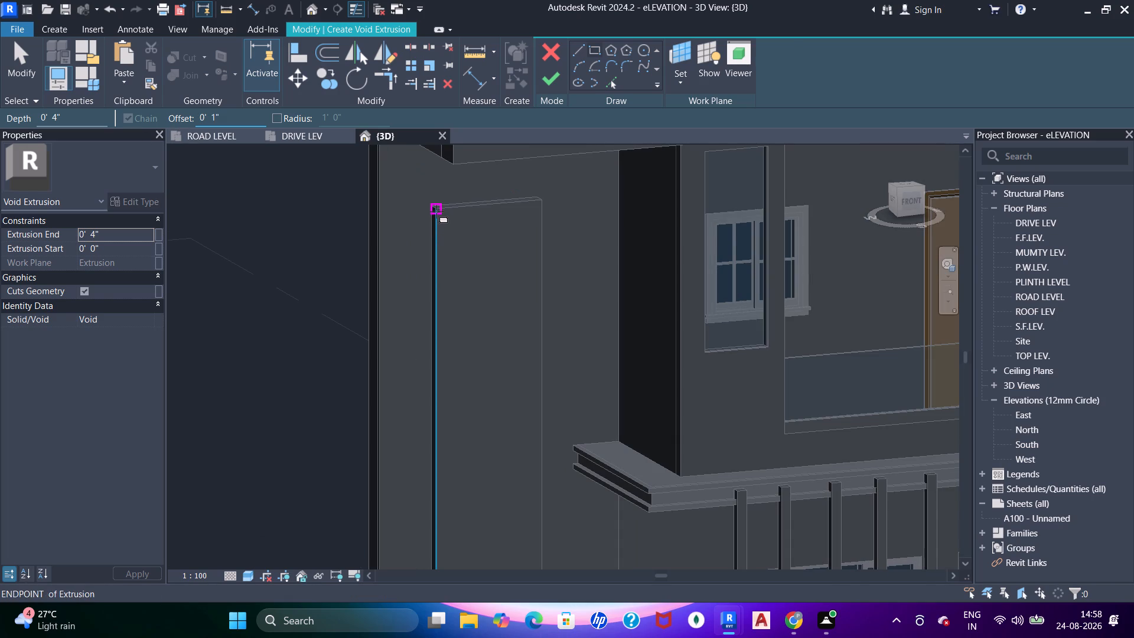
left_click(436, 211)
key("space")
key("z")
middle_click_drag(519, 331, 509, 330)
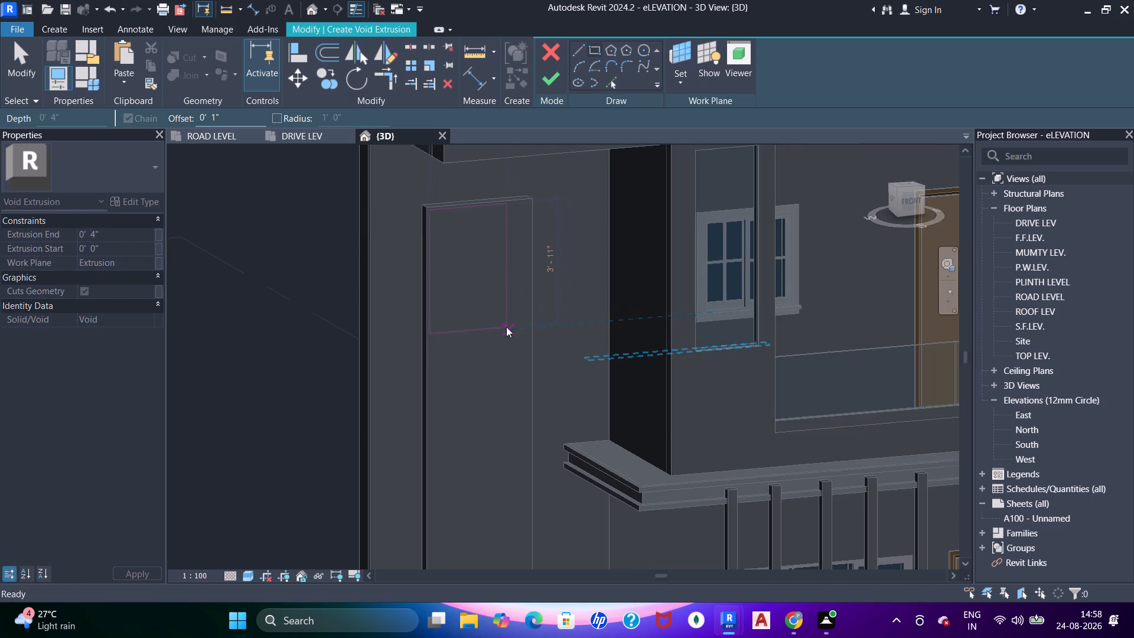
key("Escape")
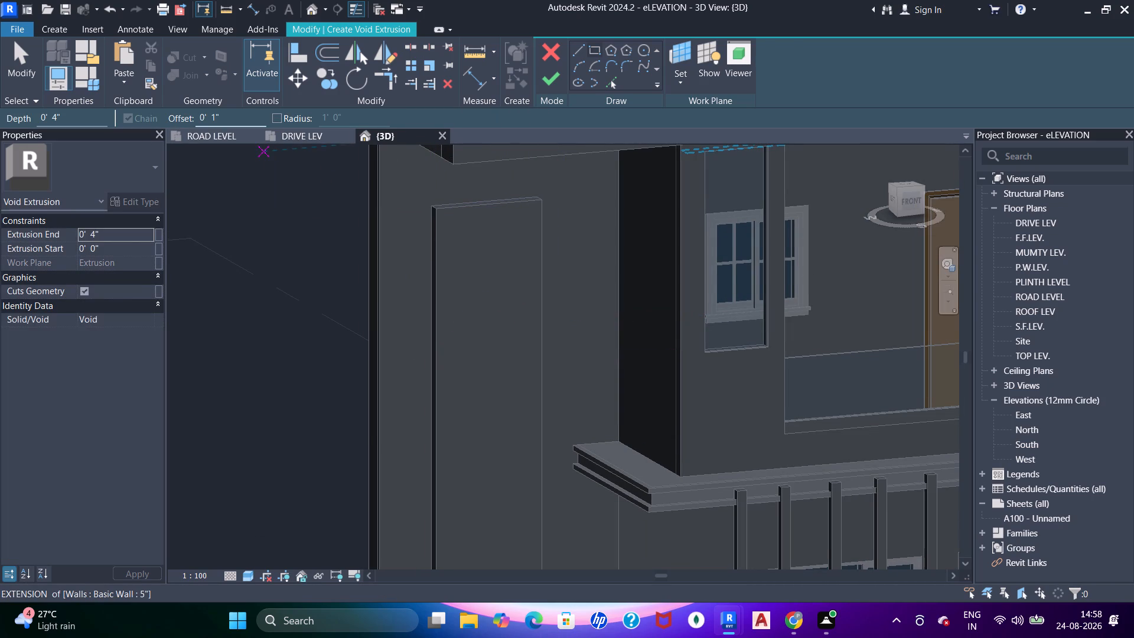
Sketch a rectangle offset 4" inward from the tall panel's outline and finish the void extrusion.
left_click_drag(230, 116, 199, 116)
key("2")
key("BackSpace")
key("BackSpace")
key("BackSpace")
type("4\"")
key("Return")
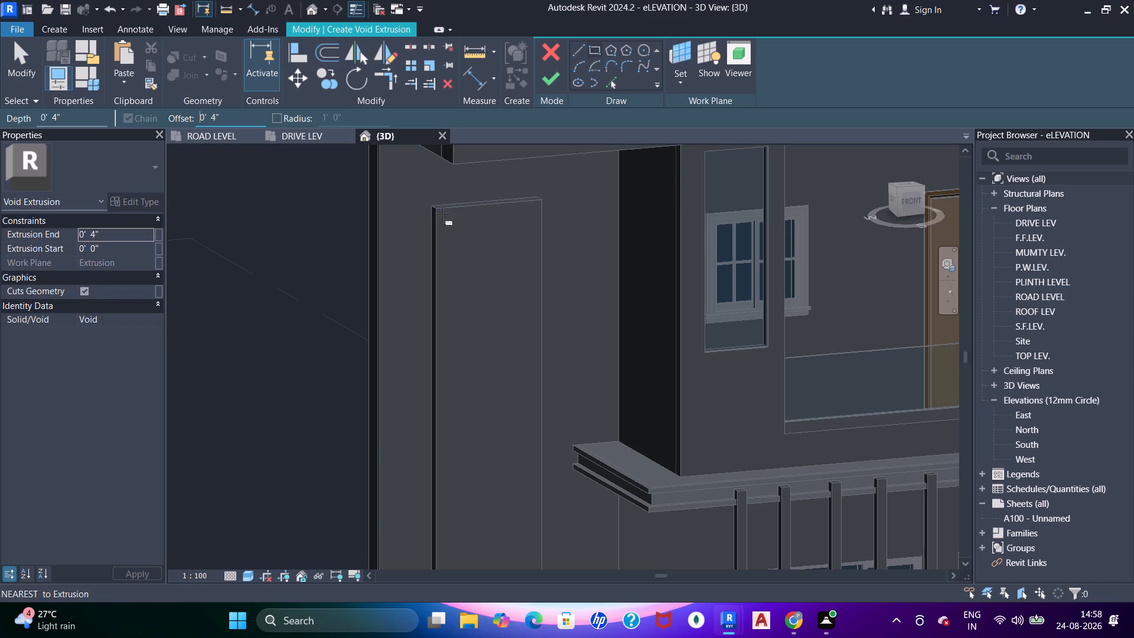
left_click_drag(440, 213, 449, 220)
key("space")
middle_click_drag(522, 328, 515, 255)
scroll(528, 330, "down", 1)
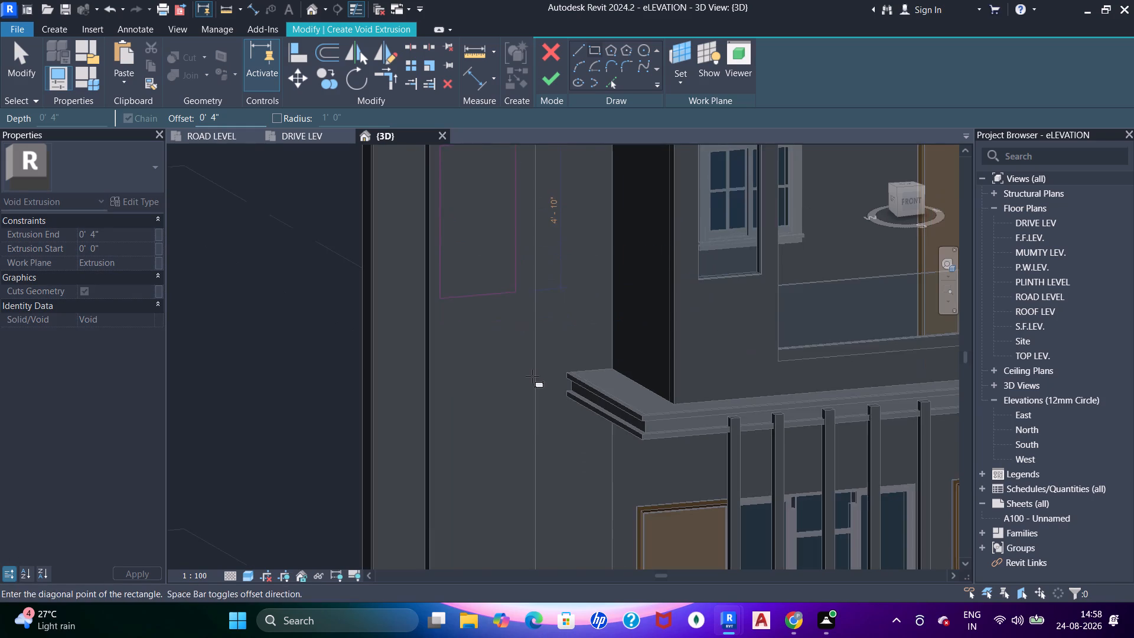
middle_click_drag(527, 423, 520, 224)
scroll(520, 239, "down", 1)
scroll(507, 355, "up", 4)
middle_click_drag(506, 378, 506, 240)
scroll(506, 232, "up", 1)
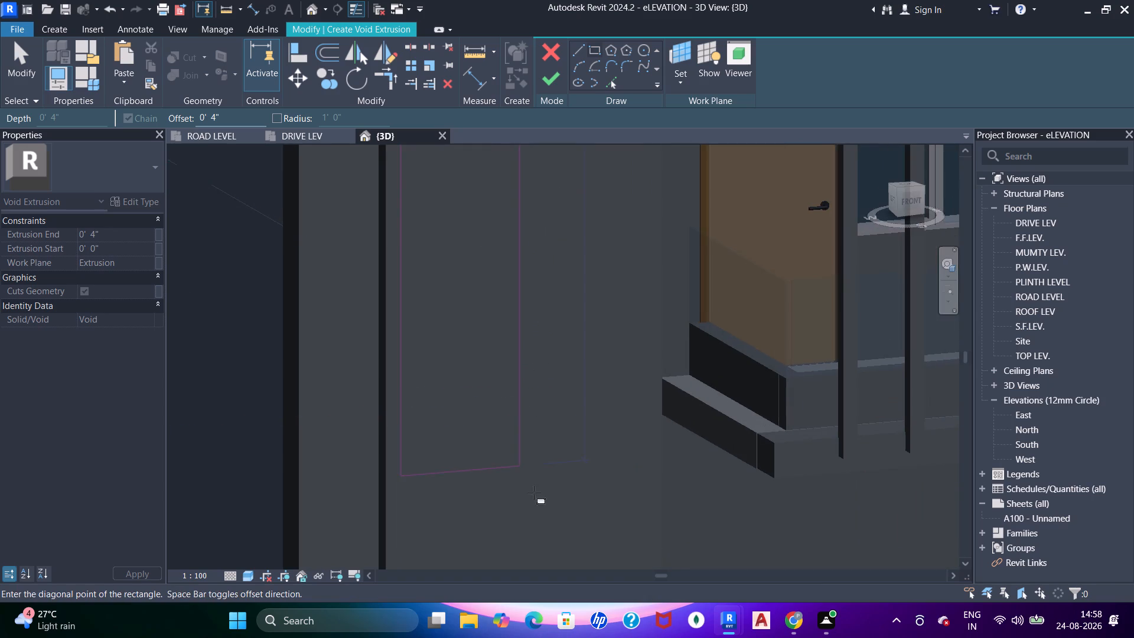
middle_click_drag(534, 492, 538, 225)
left_click(552, 297)
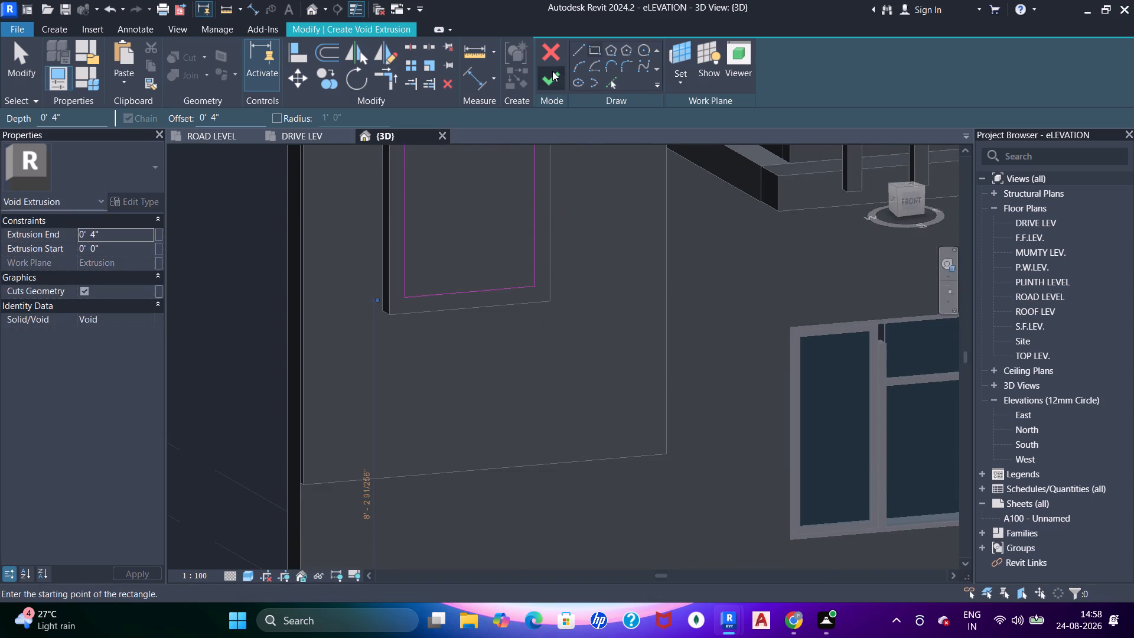
left_click(552, 71)
scroll(446, 319, "down", 3)
middle_click_drag(470, 331, 487, 416)
key("Escape")
key("Escape")
Examine the recessed panel from several angles and compare it with the tall glass panel in the reference render and drawing.
middle_click_drag(472, 402, 499, 412, "shift")
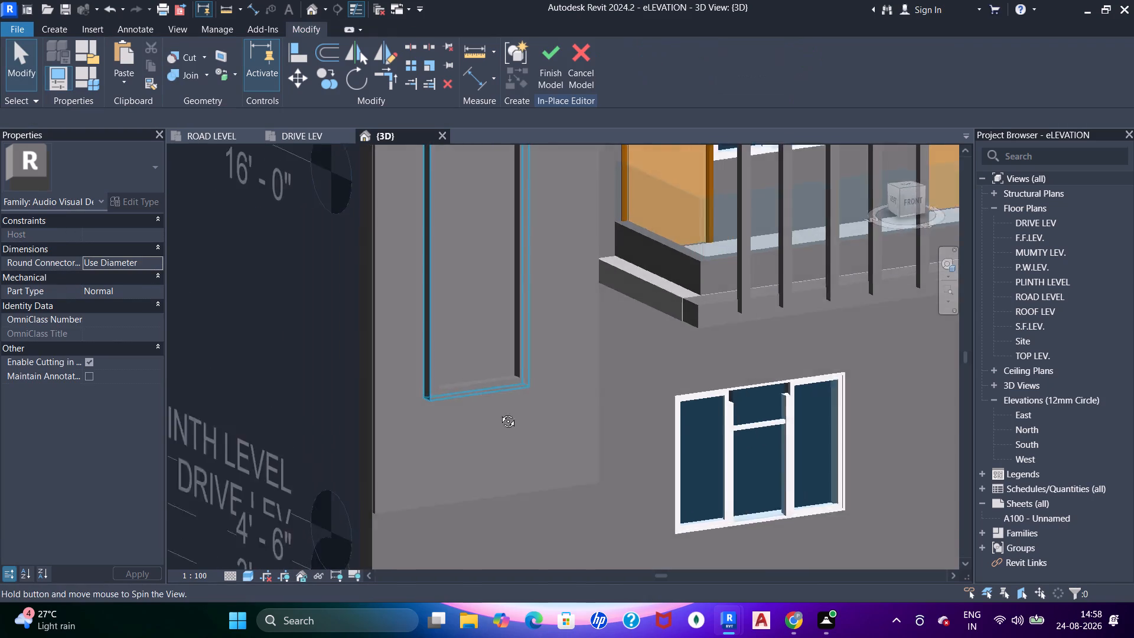
middle_click_drag(499, 412, 522, 412, "shift")
scroll(531, 332, "down", 4)
middle_click_drag(561, 195, 425, 390)
scroll(470, 321, "down", 2)
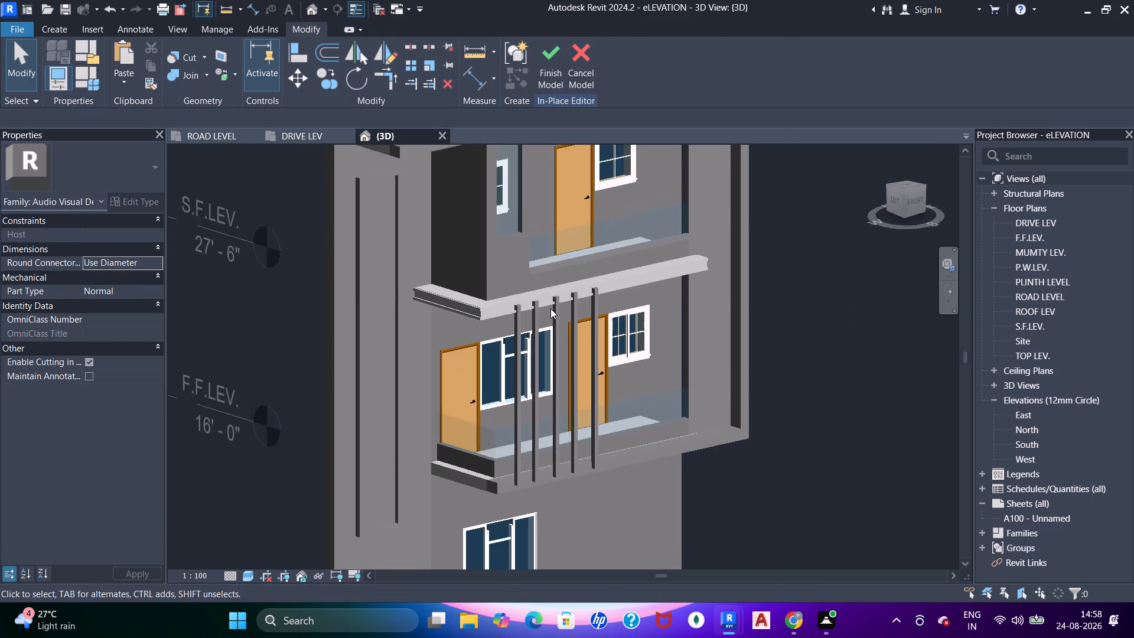
middle_click_drag(535, 345, 484, 451)
left_click(319, 135)
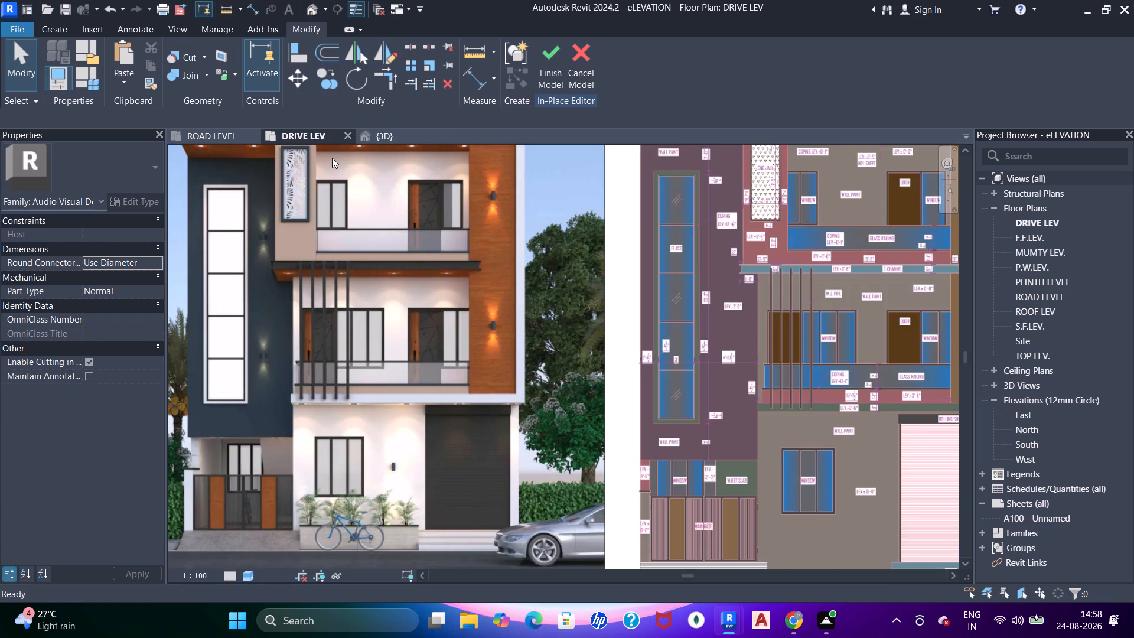
scroll(425, 256, "down", 1)
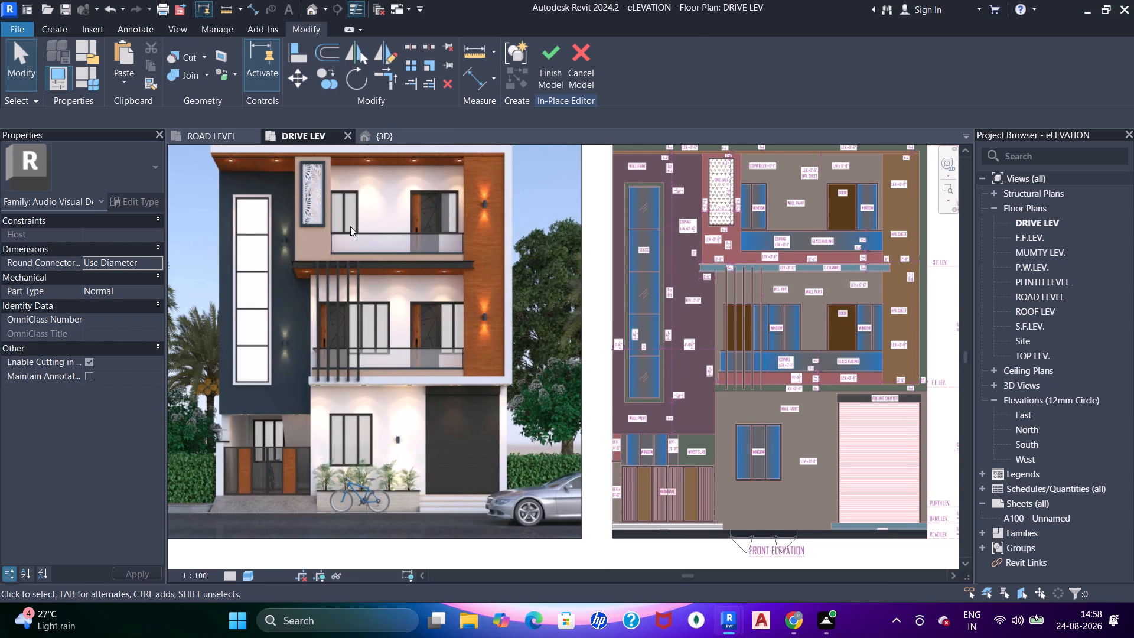
middle_click_drag(357, 258, 361, 273)
left_click(387, 142)
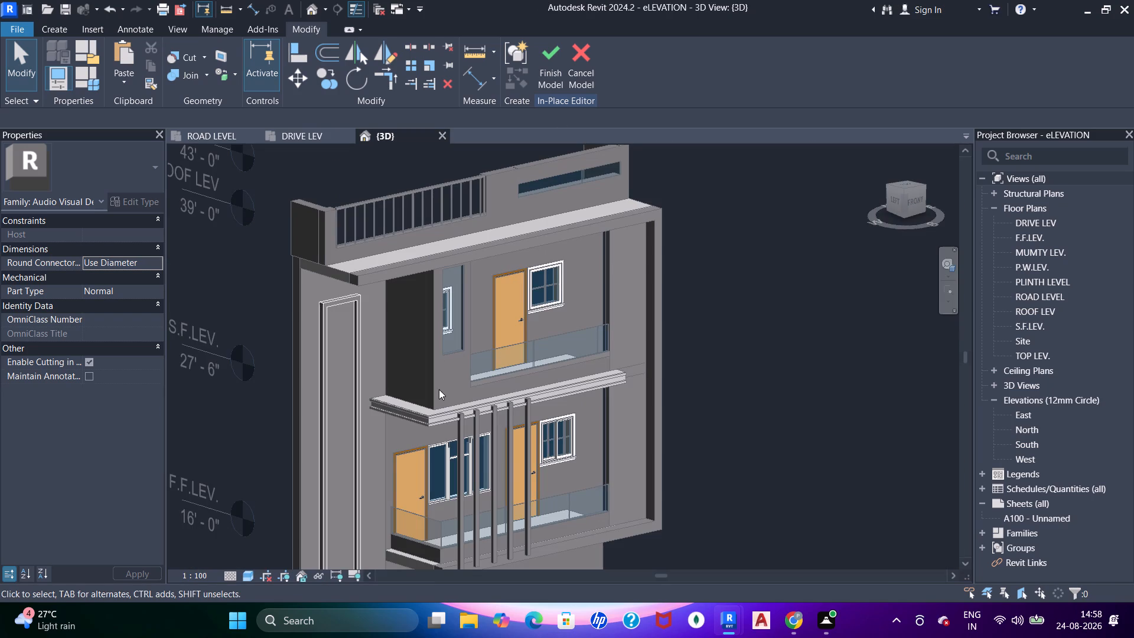
middle_click_drag(457, 384, 478, 256, "shift")
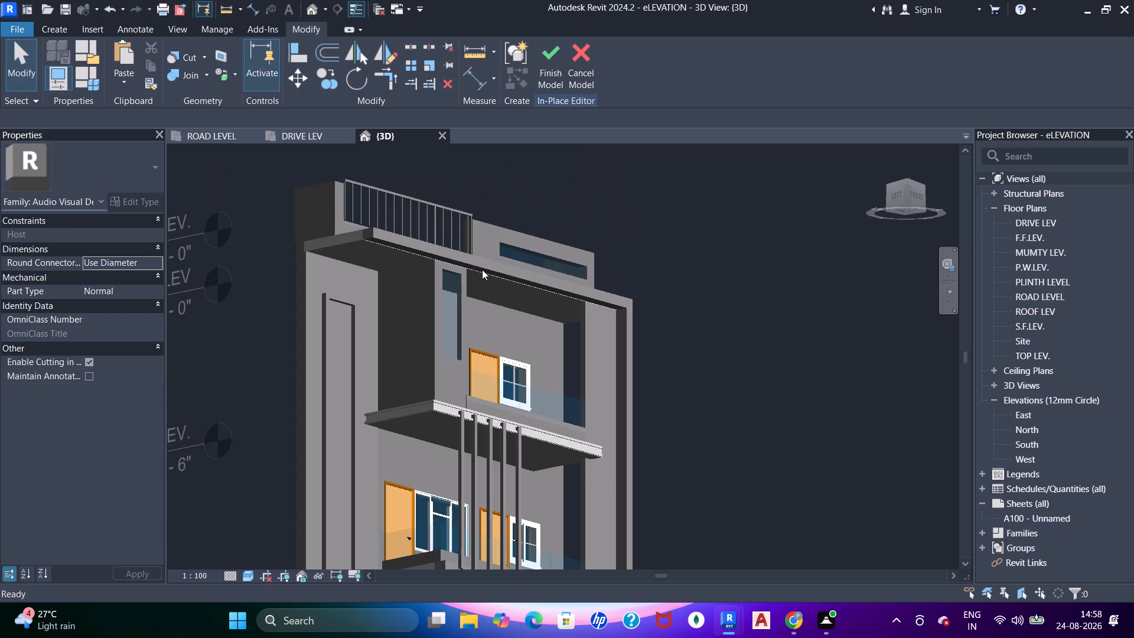
middle_click_drag(488, 286, 454, 382, "shift")
middle_click_drag(408, 423, 481, 288)
middle_click_drag(462, 336, 450, 334, "shift")
middle_click_drag(451, 334, 445, 377)
Finish the in-place model of the tall panel frame.
left_click(540, 54)
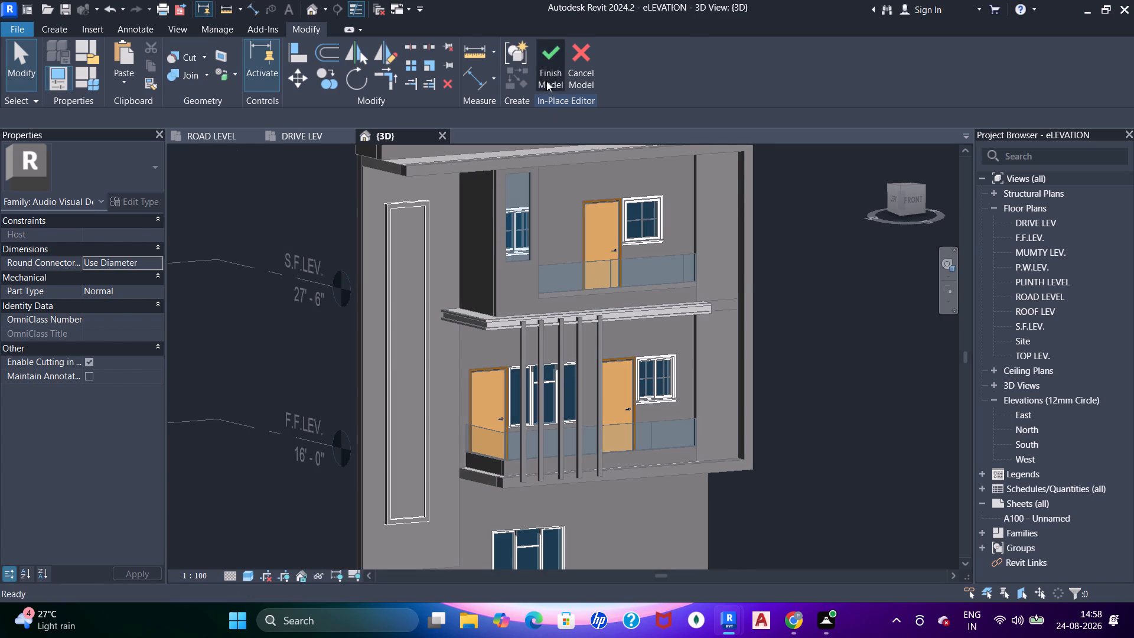
key("Escape")
key("Escape")
middle_click_drag(436, 340, 446, 315)
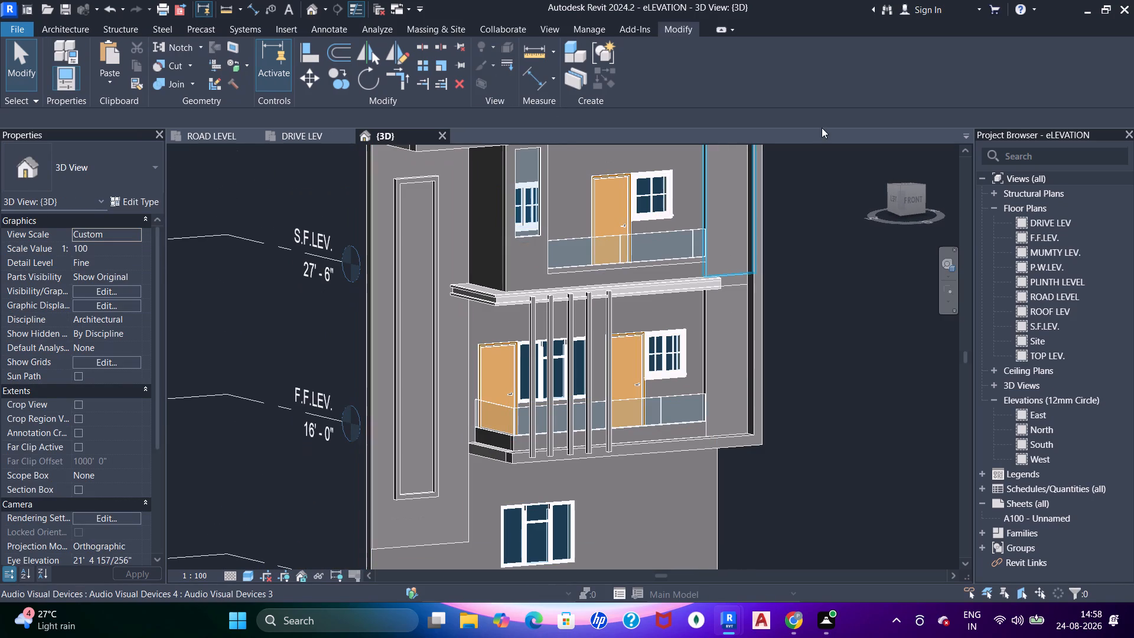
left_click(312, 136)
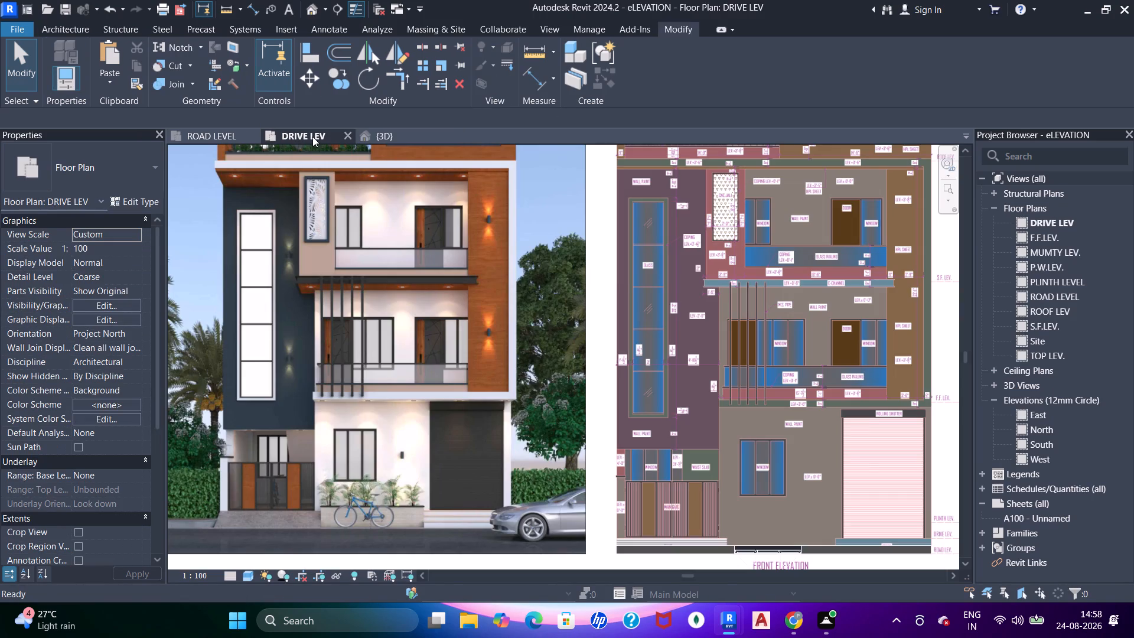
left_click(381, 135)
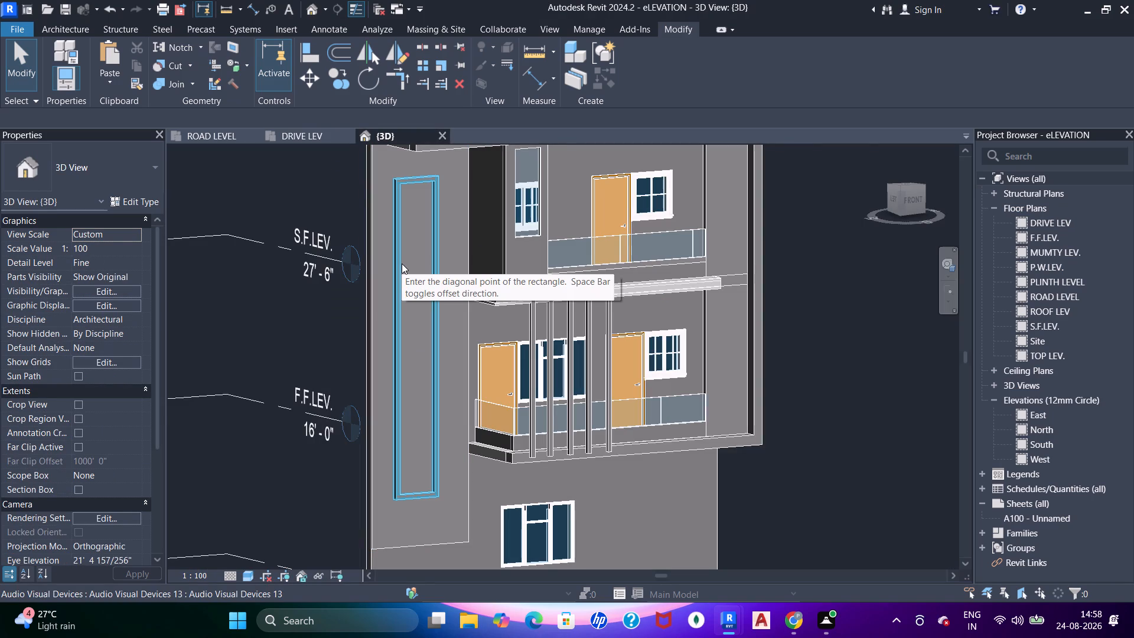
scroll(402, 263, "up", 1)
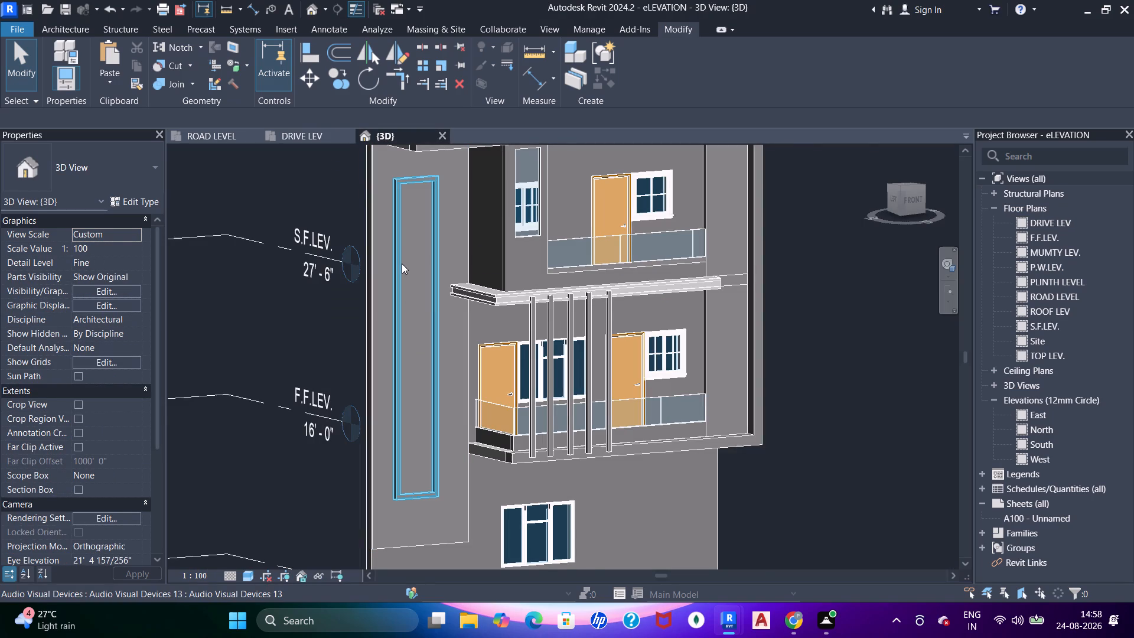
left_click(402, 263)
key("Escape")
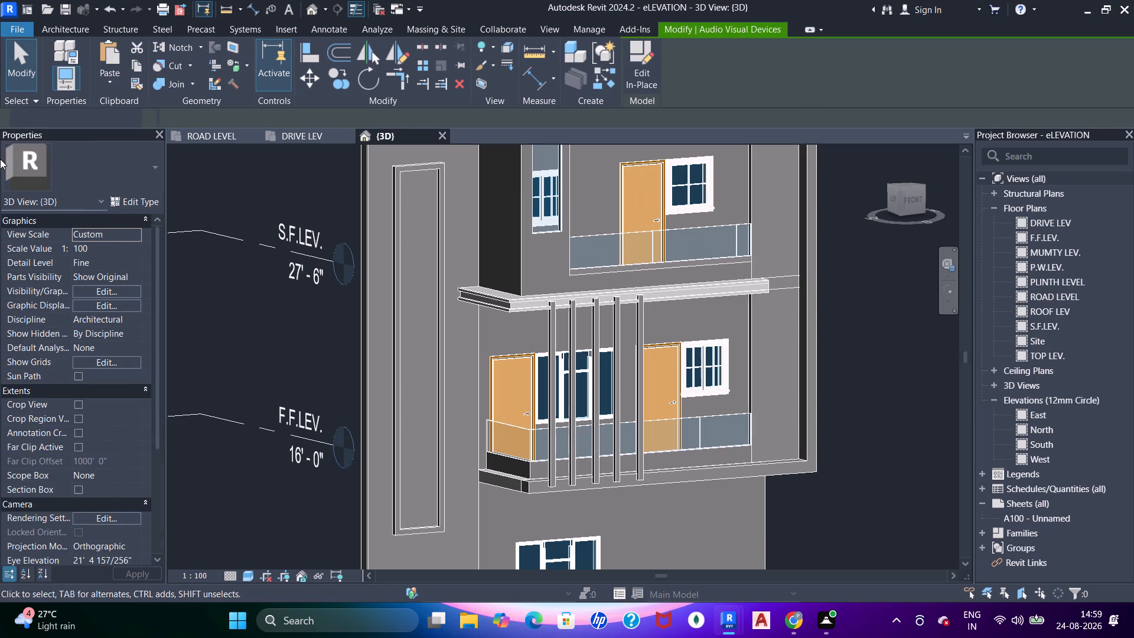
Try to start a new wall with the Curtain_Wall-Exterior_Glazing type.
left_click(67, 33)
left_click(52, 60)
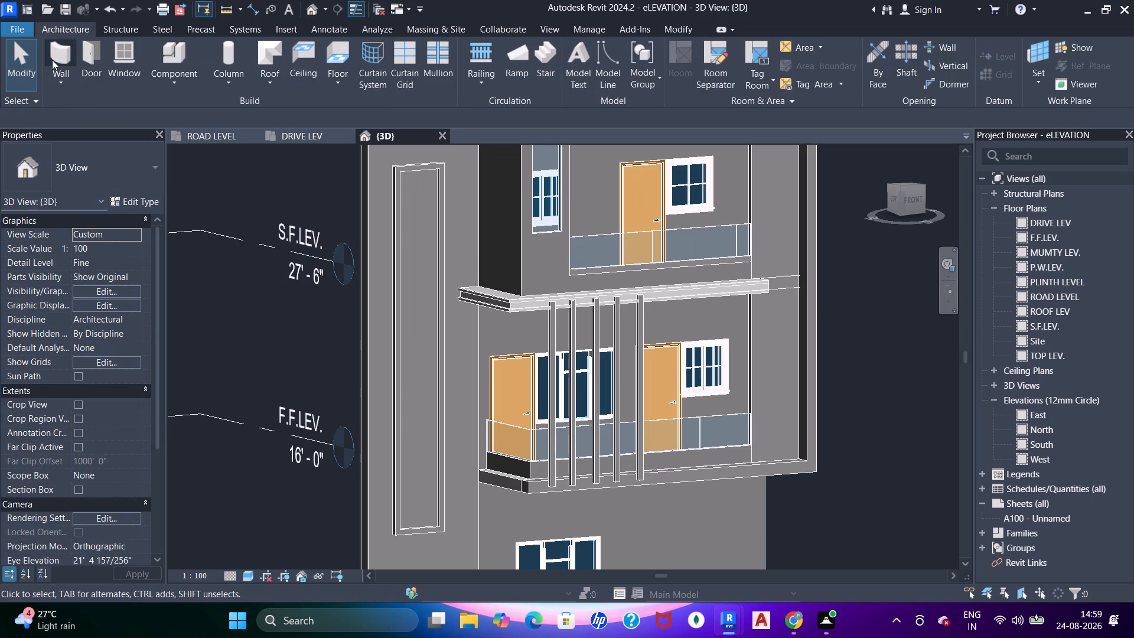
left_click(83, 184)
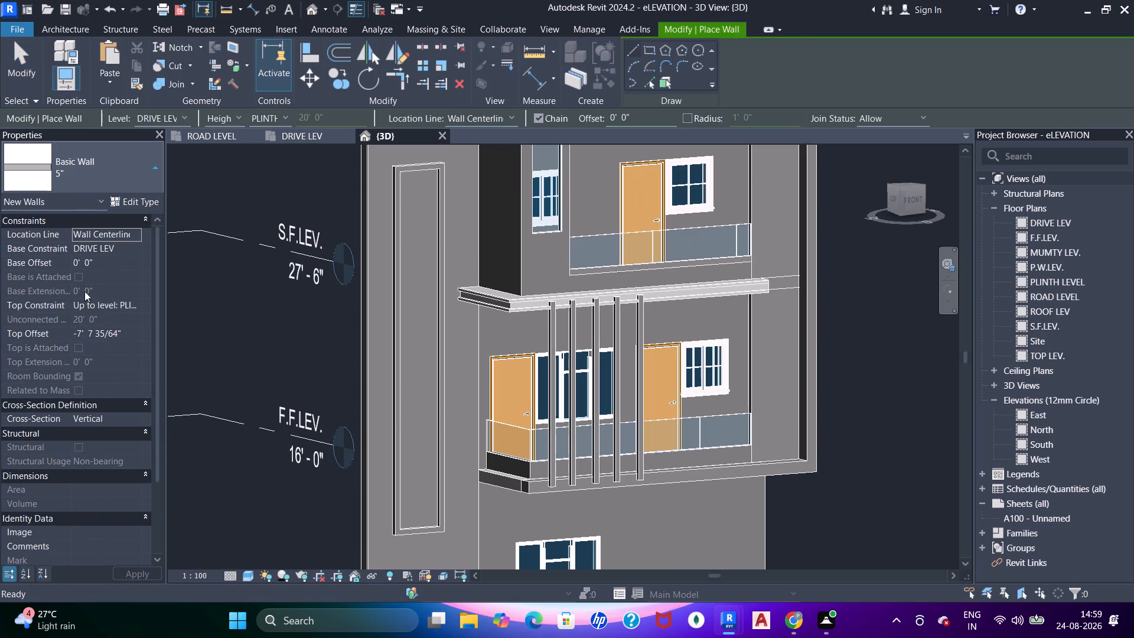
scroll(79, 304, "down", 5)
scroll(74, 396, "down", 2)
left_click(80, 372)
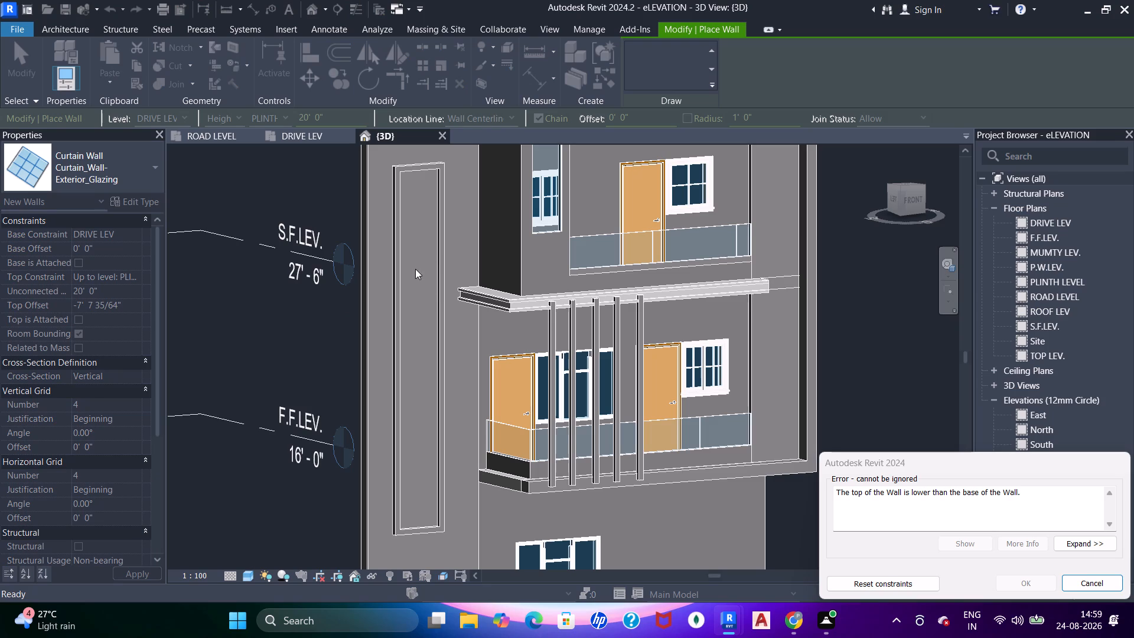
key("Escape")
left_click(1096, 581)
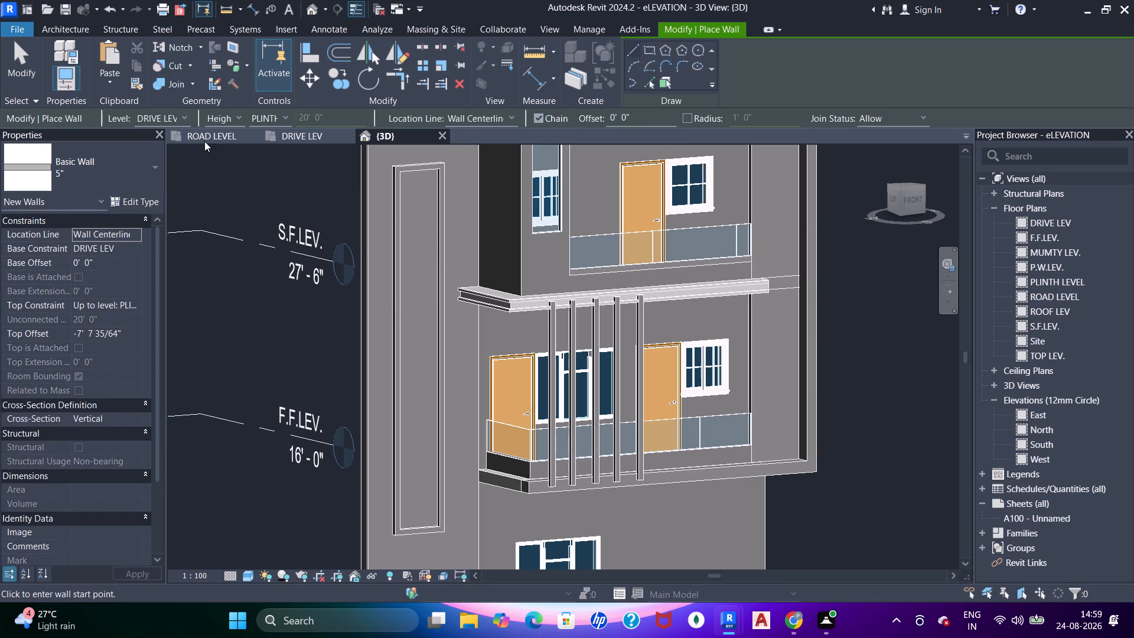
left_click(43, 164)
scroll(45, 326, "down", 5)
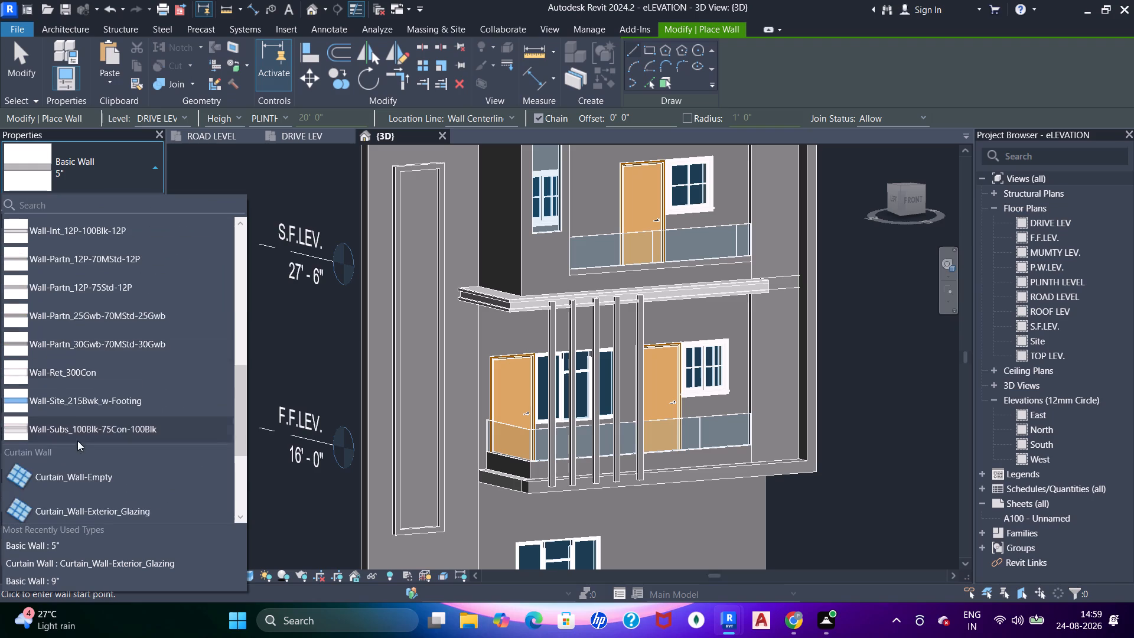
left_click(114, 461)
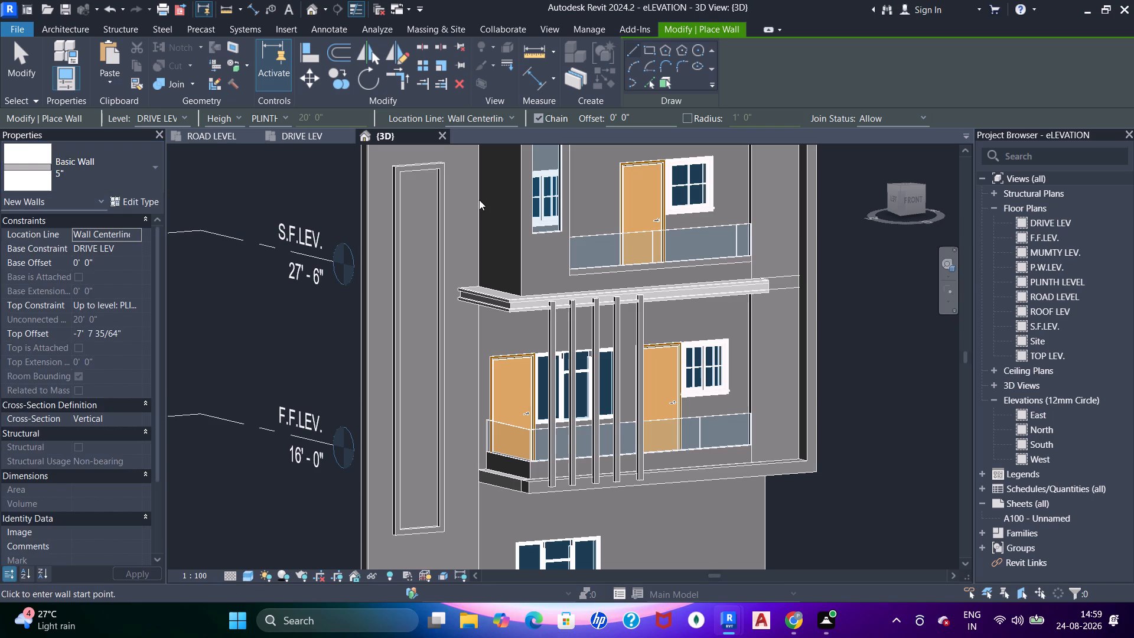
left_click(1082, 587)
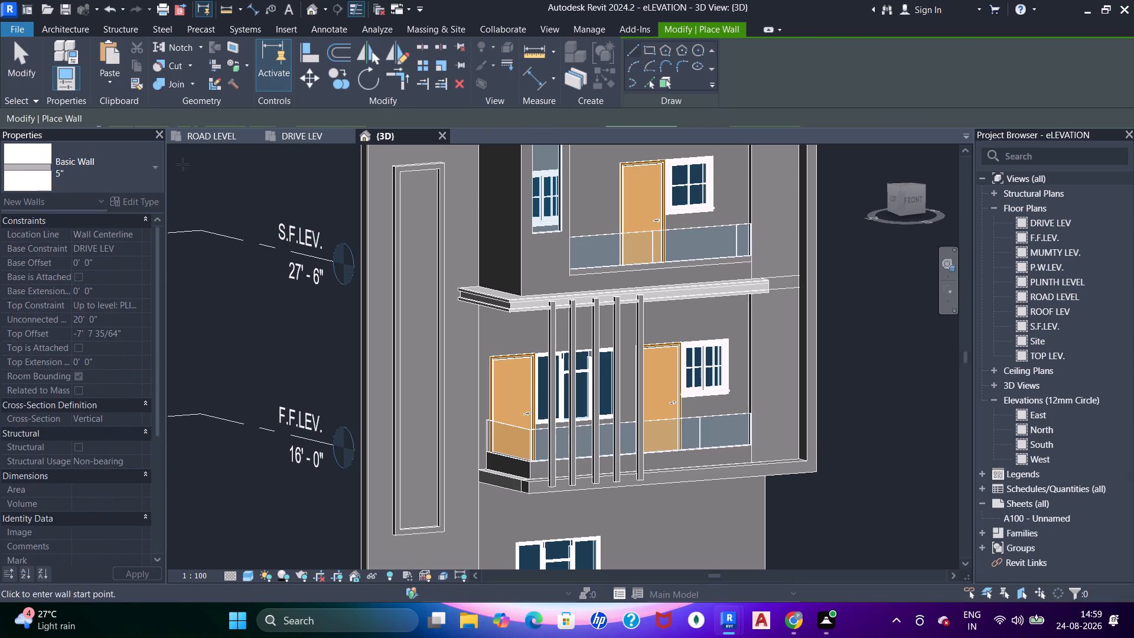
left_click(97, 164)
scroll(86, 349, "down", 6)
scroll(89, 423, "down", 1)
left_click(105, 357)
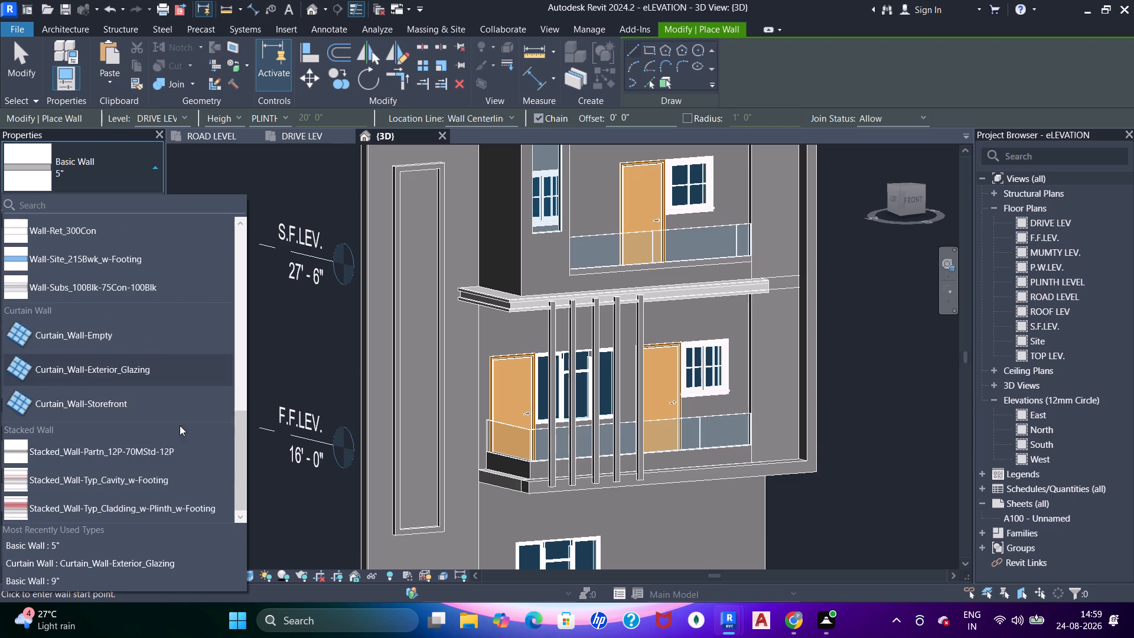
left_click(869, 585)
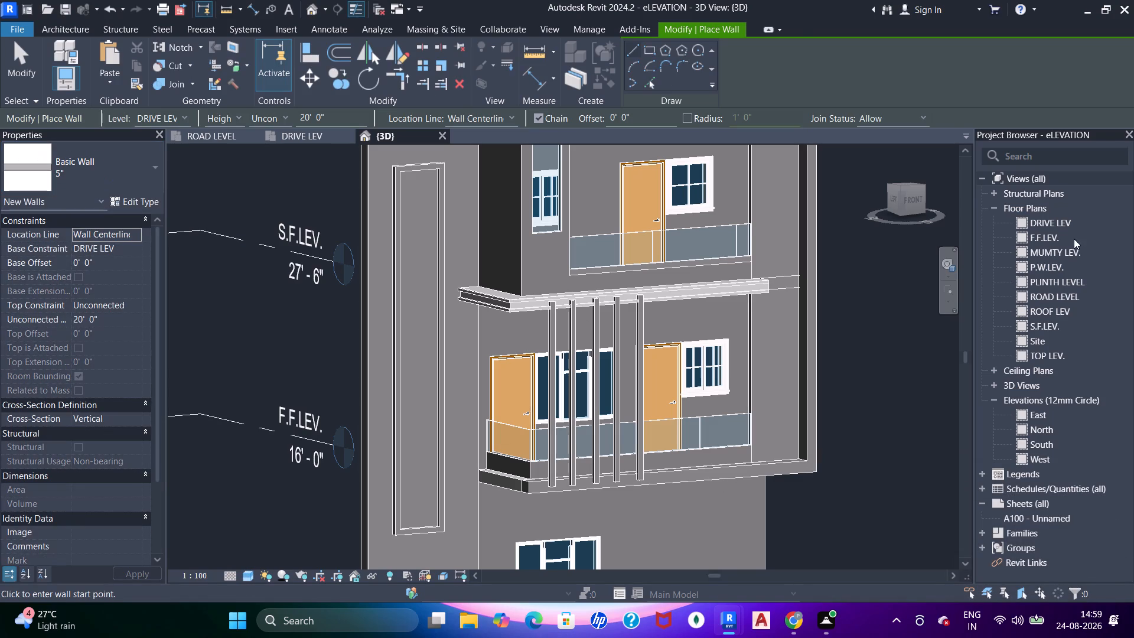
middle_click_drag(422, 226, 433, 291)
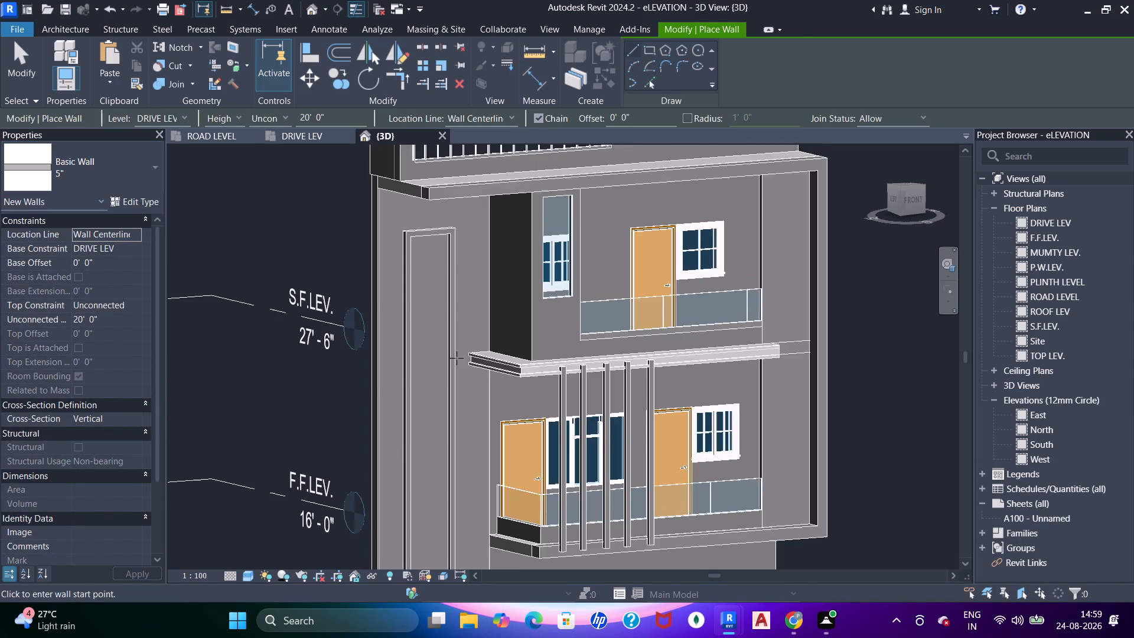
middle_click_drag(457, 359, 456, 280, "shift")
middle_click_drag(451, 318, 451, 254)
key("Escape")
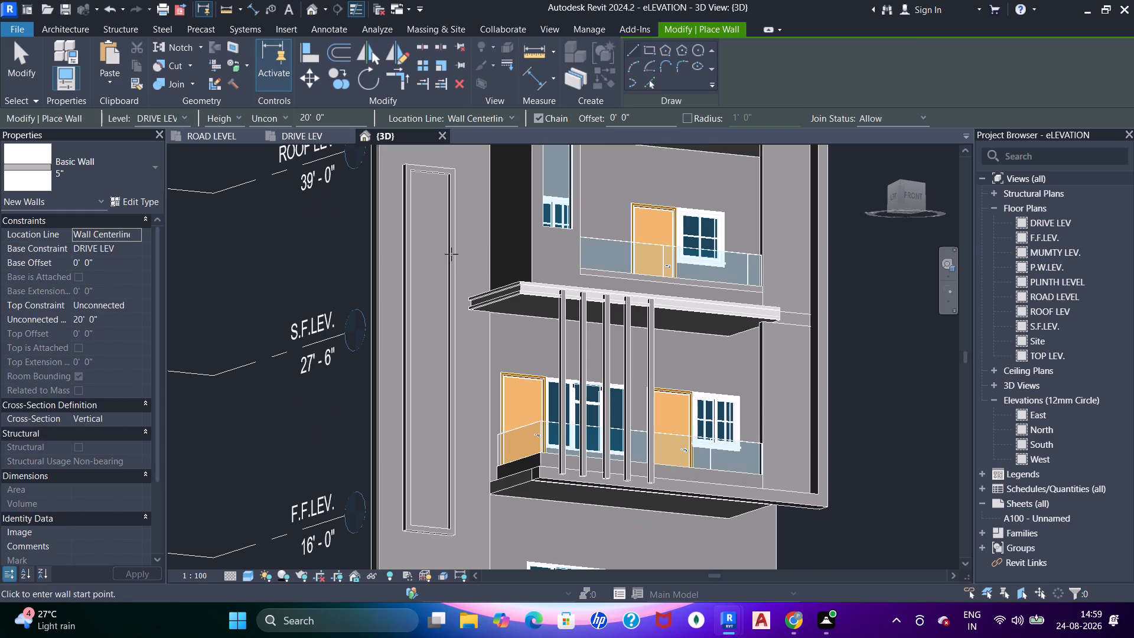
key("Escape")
Open the in-place model of the tall panel frame on the front wall for editing.
middle_click_drag(425, 250, 429, 274, "shift")
left_click(434, 256)
scroll(434, 256, "up", 3)
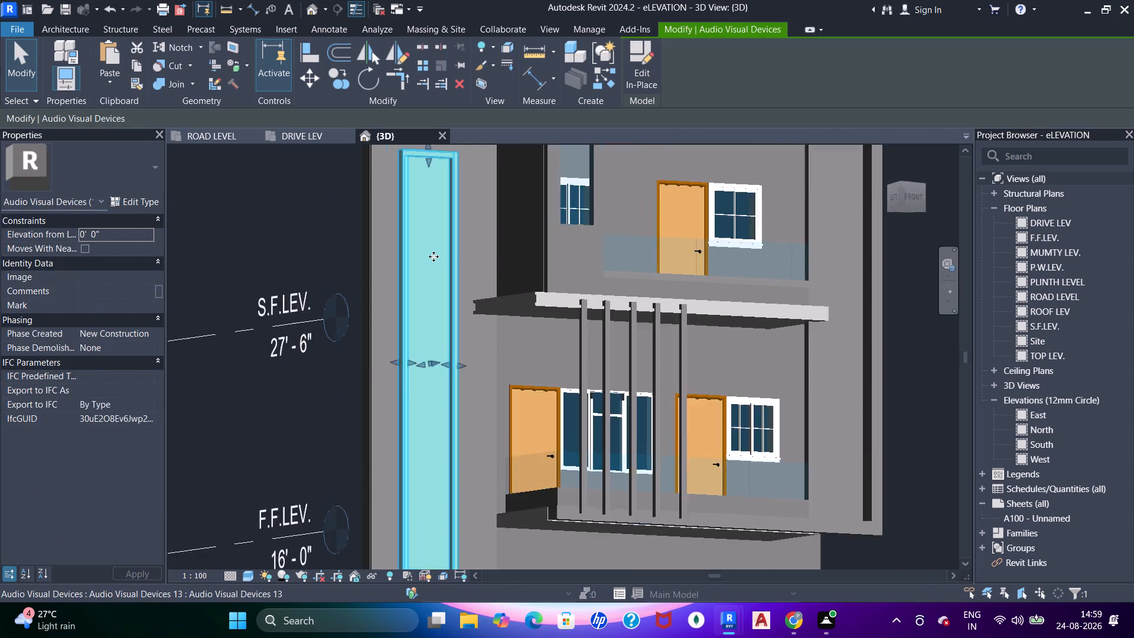
key("Escape")
left_click(390, 296)
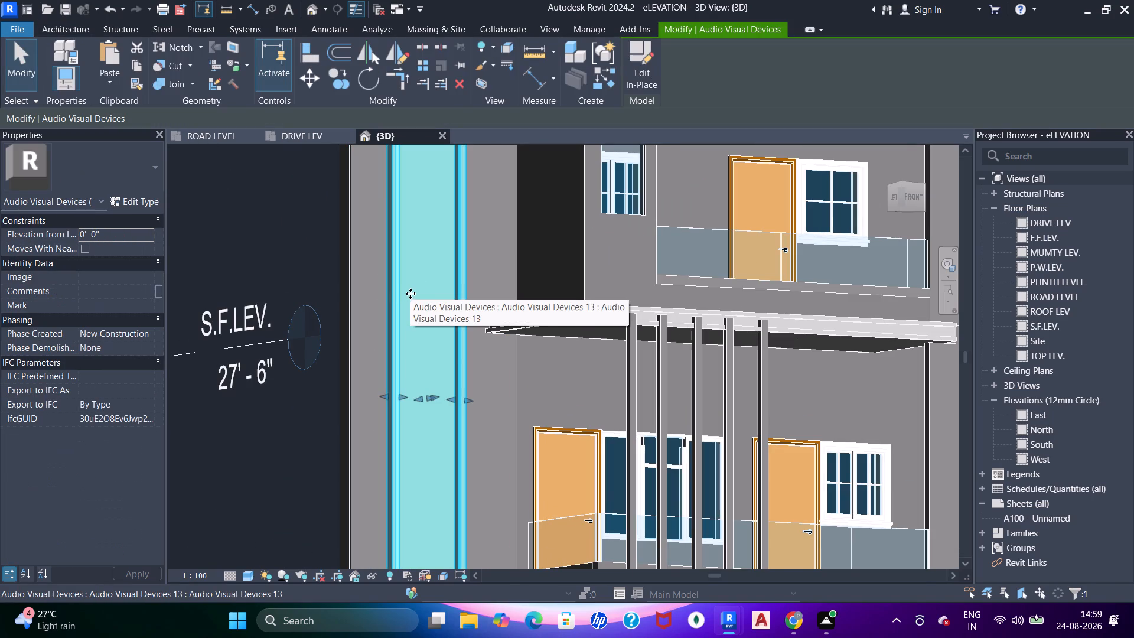
double_click(419, 278)
left_click(420, 277)
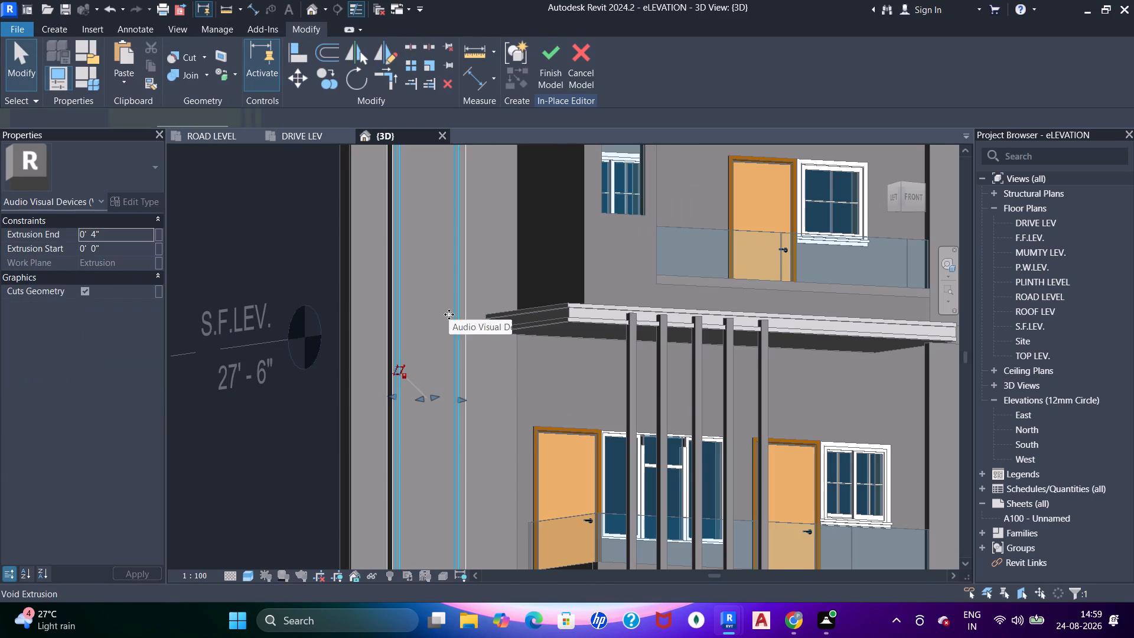
middle_click_drag(449, 314, 306, 363, "shift")
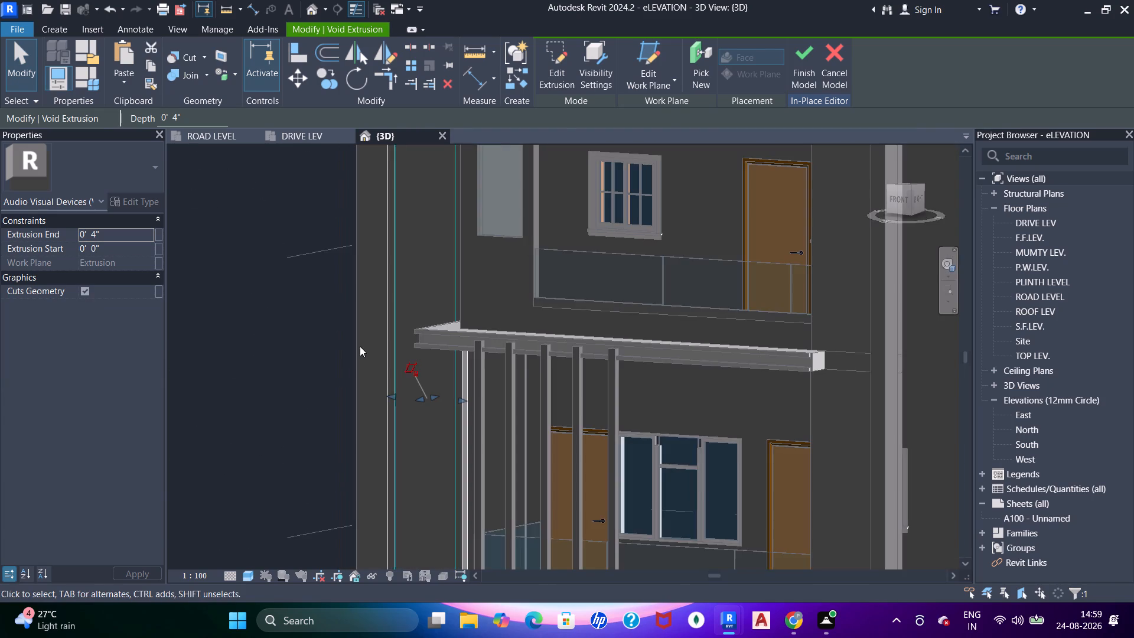
middle_click_drag(360, 353, 553, 508, "shift")
middle_click_drag(508, 401, 497, 396)
key("Escape")
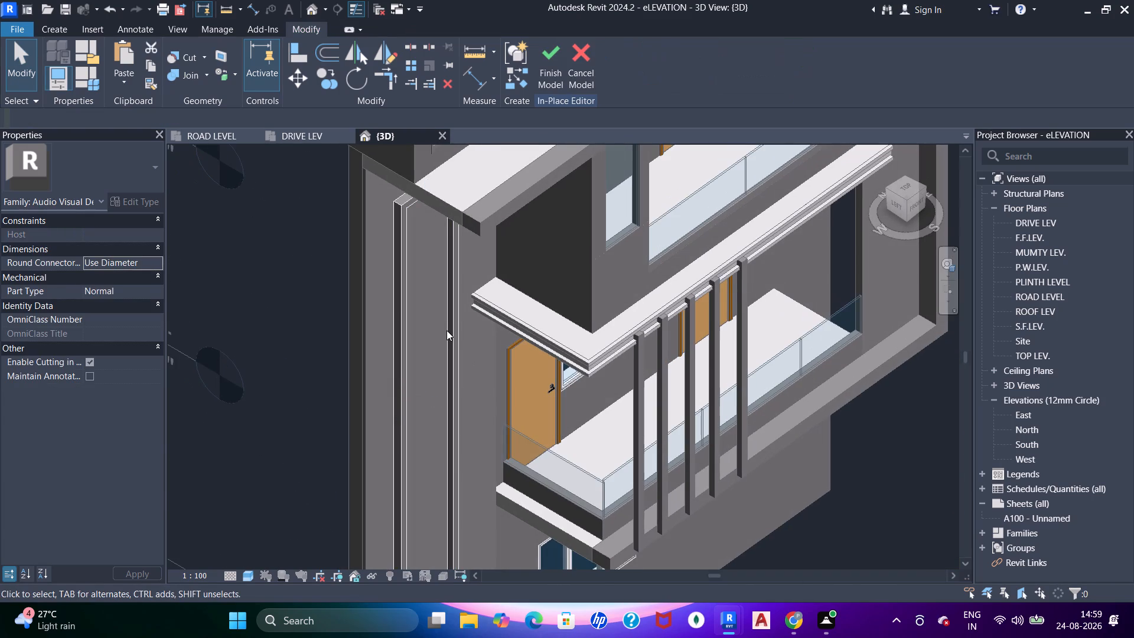
Paint the recessed face inside the tall panel frame with the Glass material.
type("pt")
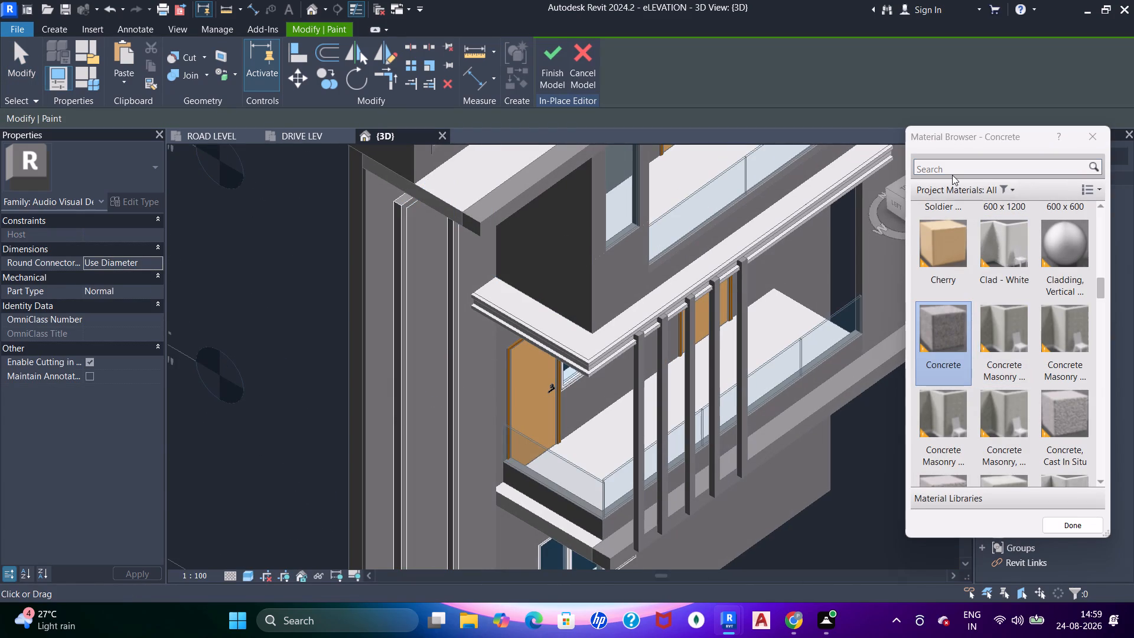
left_click(952, 172)
type("gl")
type("as")
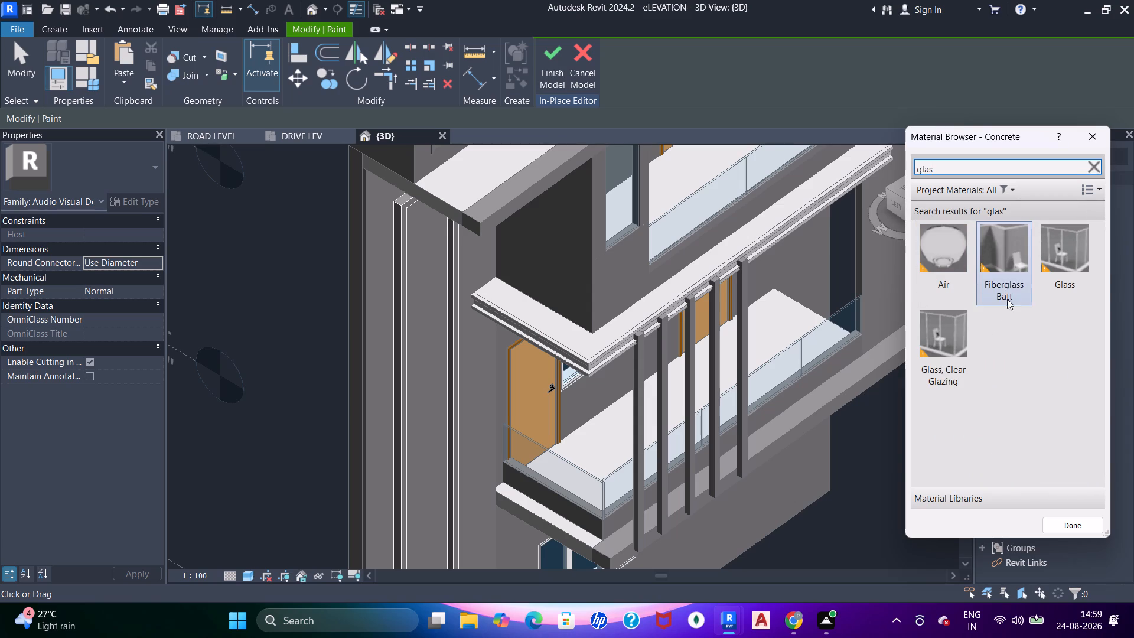
left_click(1059, 260)
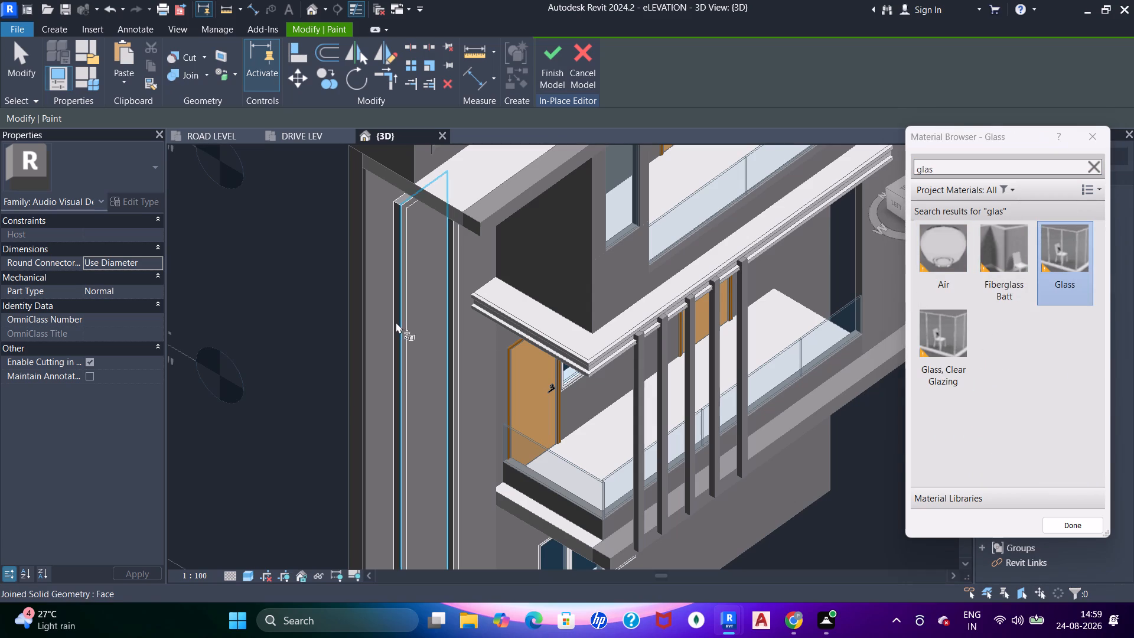
left_click(425, 321)
key("Escape")
key("Escape")
key("Escape")
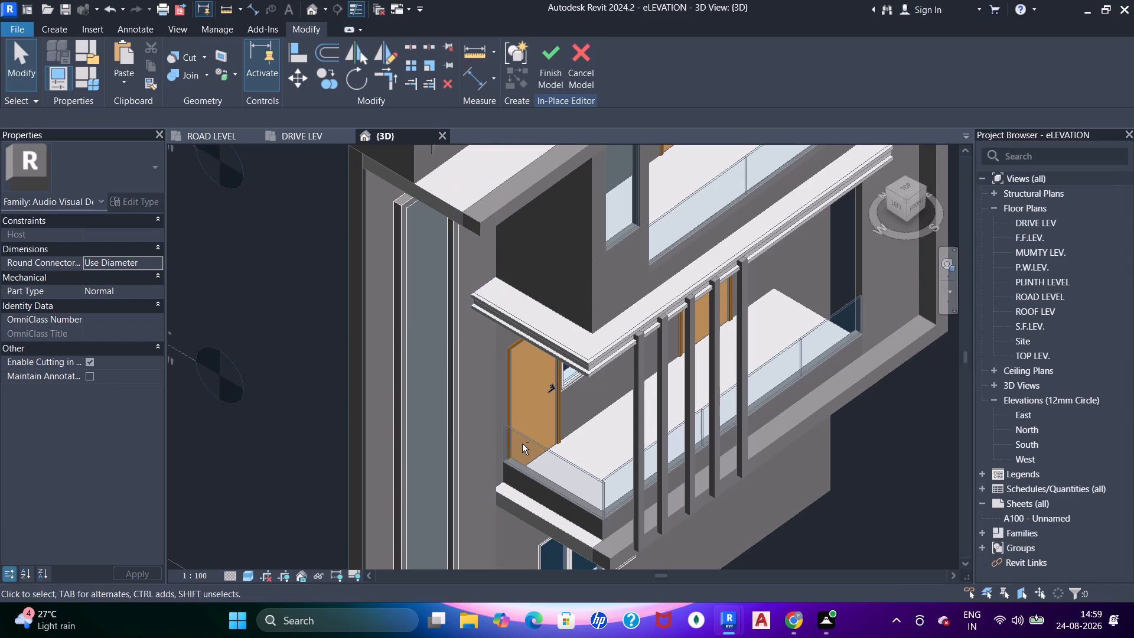
Examine the painted tall panel from several angles and compare it with the glass panel in the reference render and drawing.
middle_click_drag(513, 440, 413, 229, "shift")
middle_click_drag(487, 310, 423, 289, "shift")
middle_click_drag(415, 357, 413, 361, "shift")
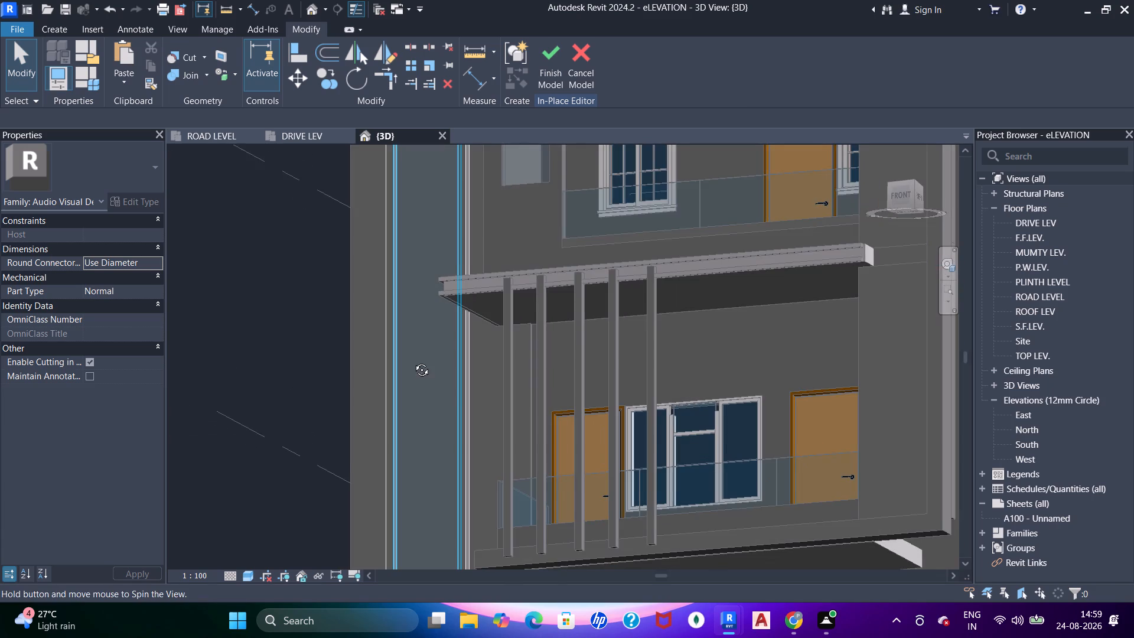
middle_click_drag(413, 361, 406, 377, "shift")
left_click(299, 133)
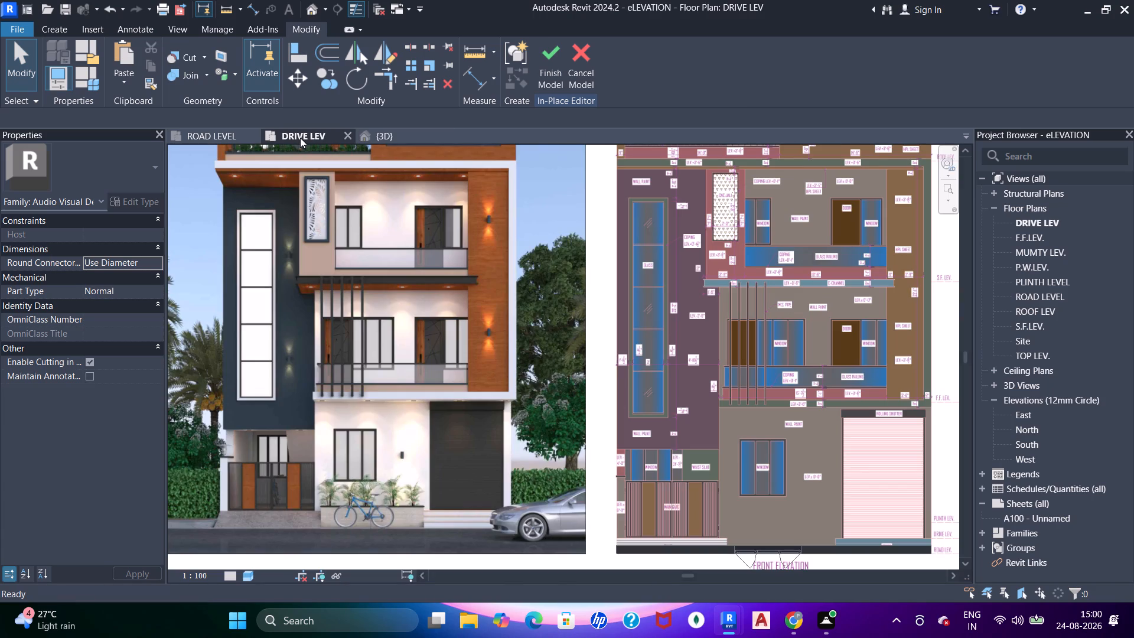
left_click(389, 136)
key("Escape")
middle_click_drag(383, 329, 536, 461, "shift")
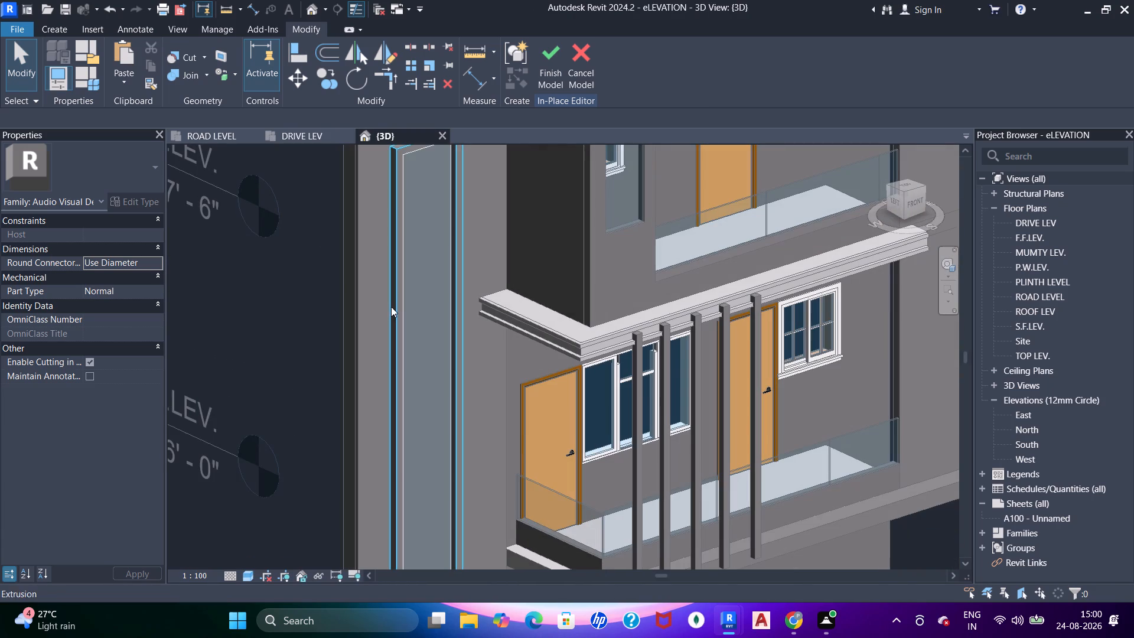
left_click(441, 275)
middle_click_drag(448, 351, 506, 239, "shift")
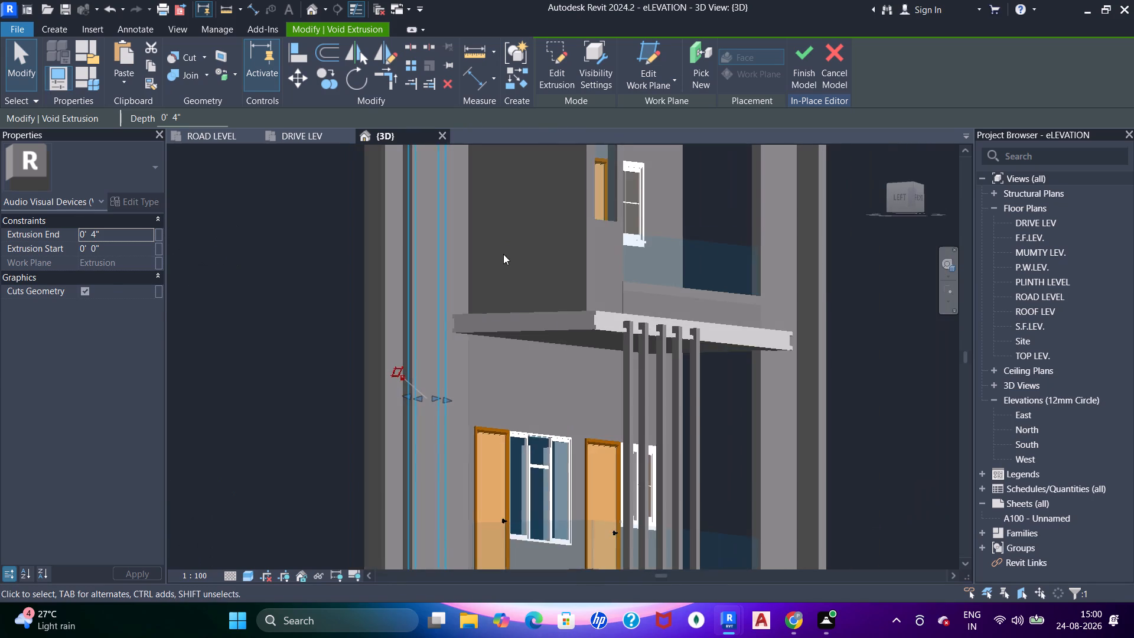
key("Escape")
key("Escape")
scroll(511, 282, "down", 6)
middle_click_drag(532, 337, 379, 438, "shift")
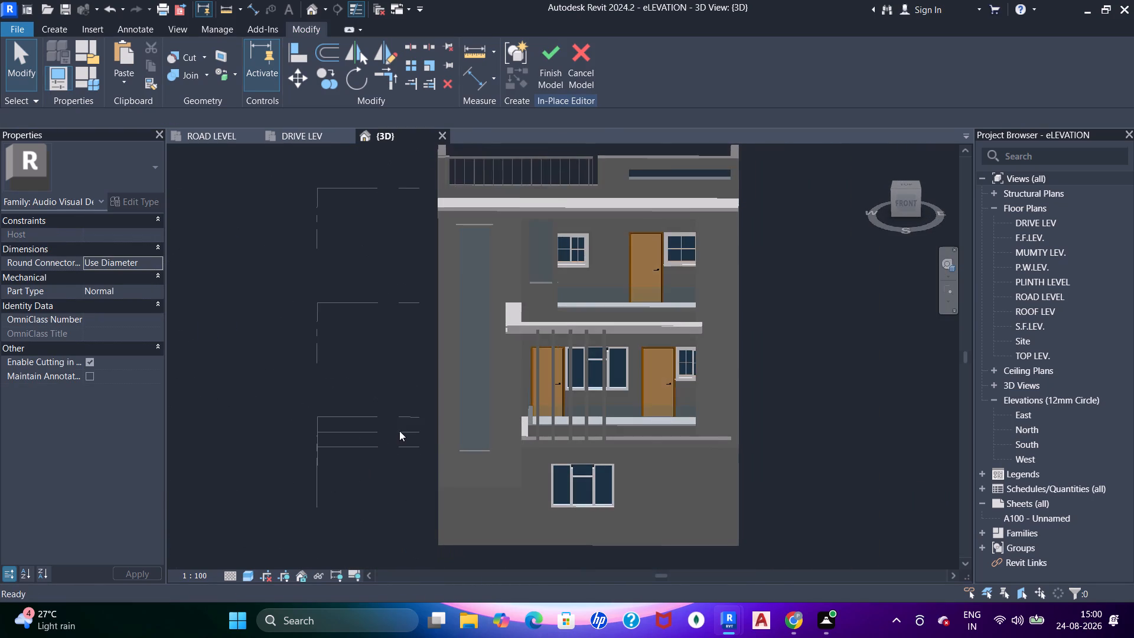
Finish the in-place model of the tall panel.
left_click(558, 53)
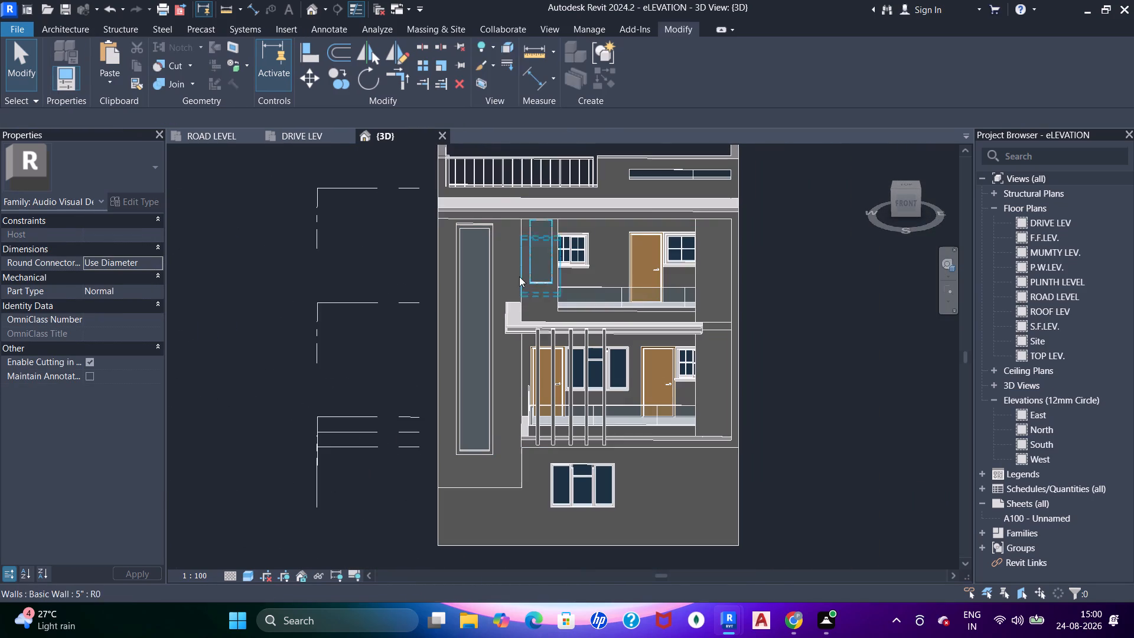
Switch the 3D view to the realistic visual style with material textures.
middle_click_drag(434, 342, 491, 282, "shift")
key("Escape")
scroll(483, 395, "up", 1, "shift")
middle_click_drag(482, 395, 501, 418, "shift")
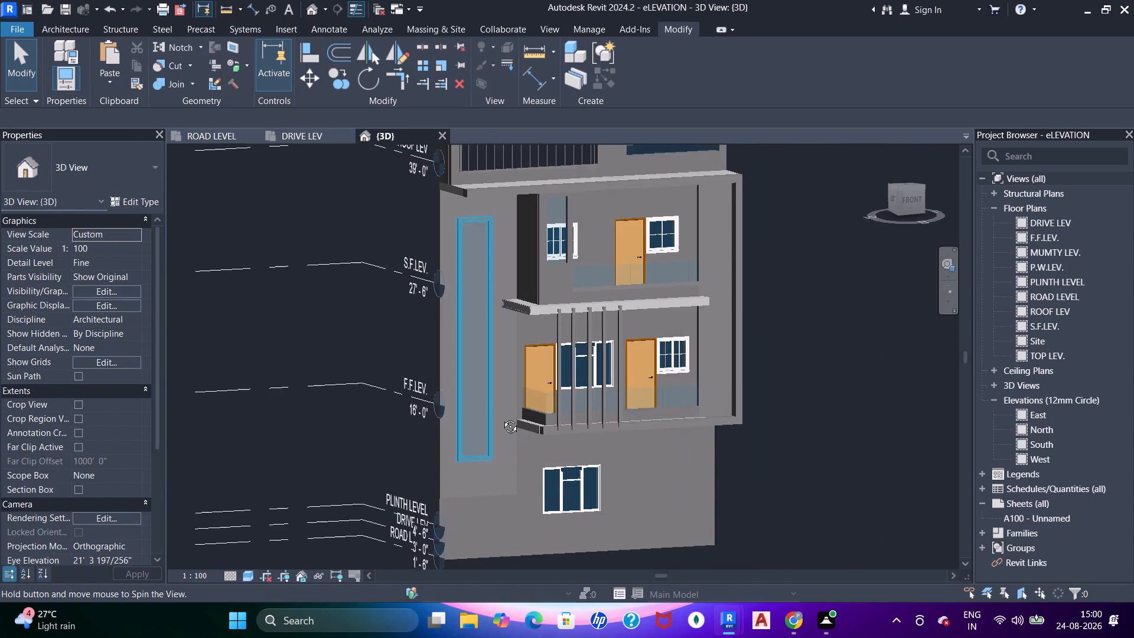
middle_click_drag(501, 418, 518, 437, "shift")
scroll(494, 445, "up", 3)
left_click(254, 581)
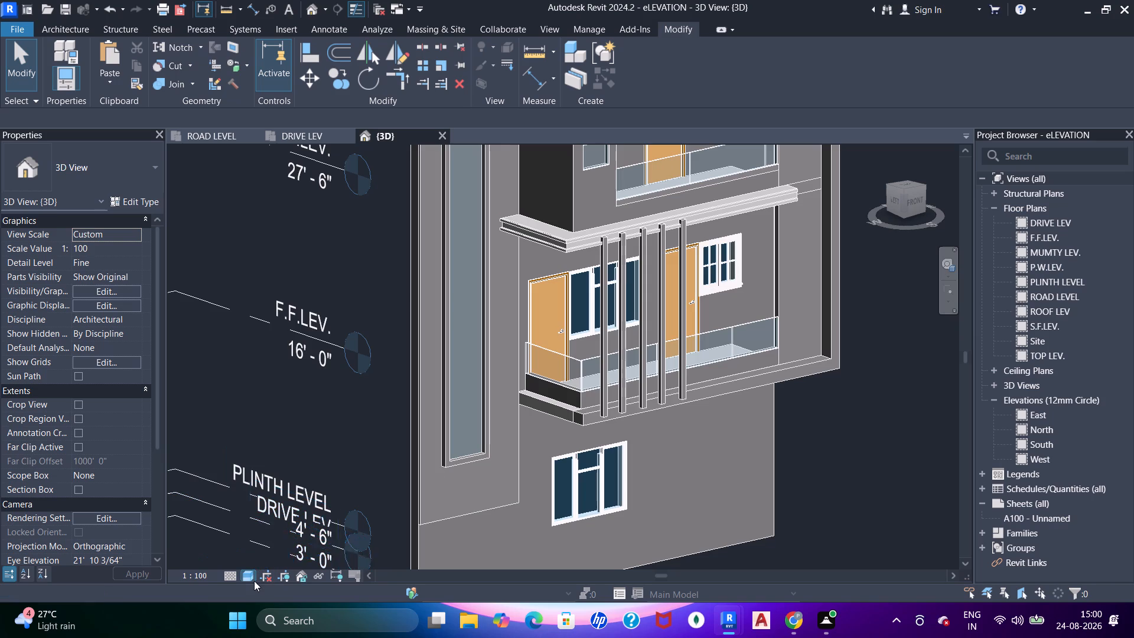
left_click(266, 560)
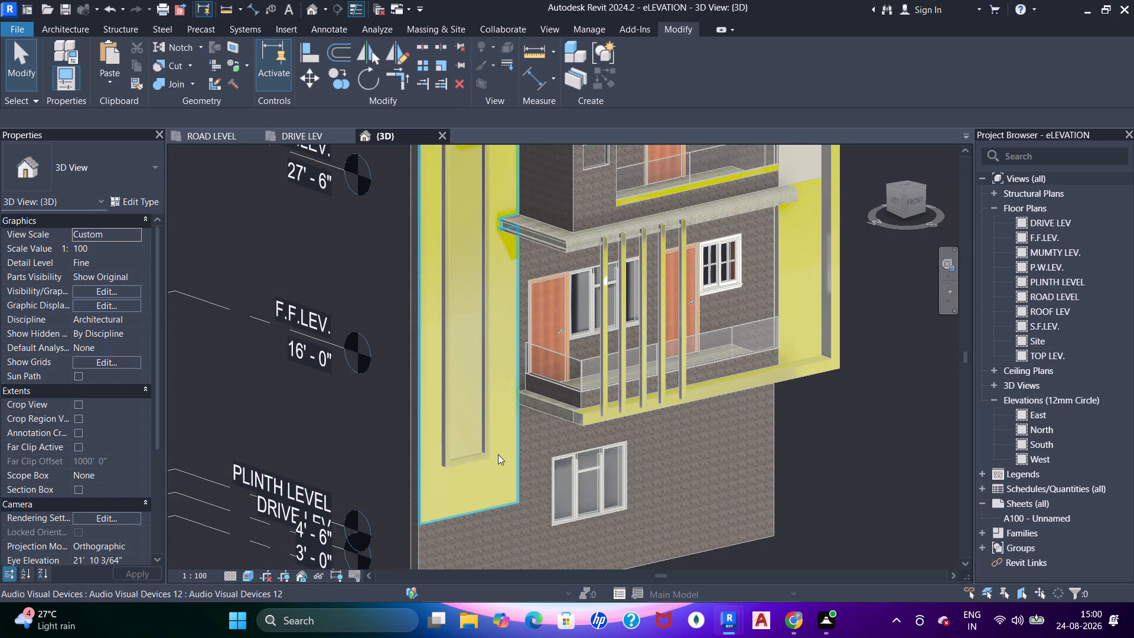
Examine the textured facade from several angles, checking the materials on the tall panel, surrounding walls, fins and balconies.
middle_click_drag(497, 452, 493, 551)
middle_click_drag(501, 460, 483, 285, "shift")
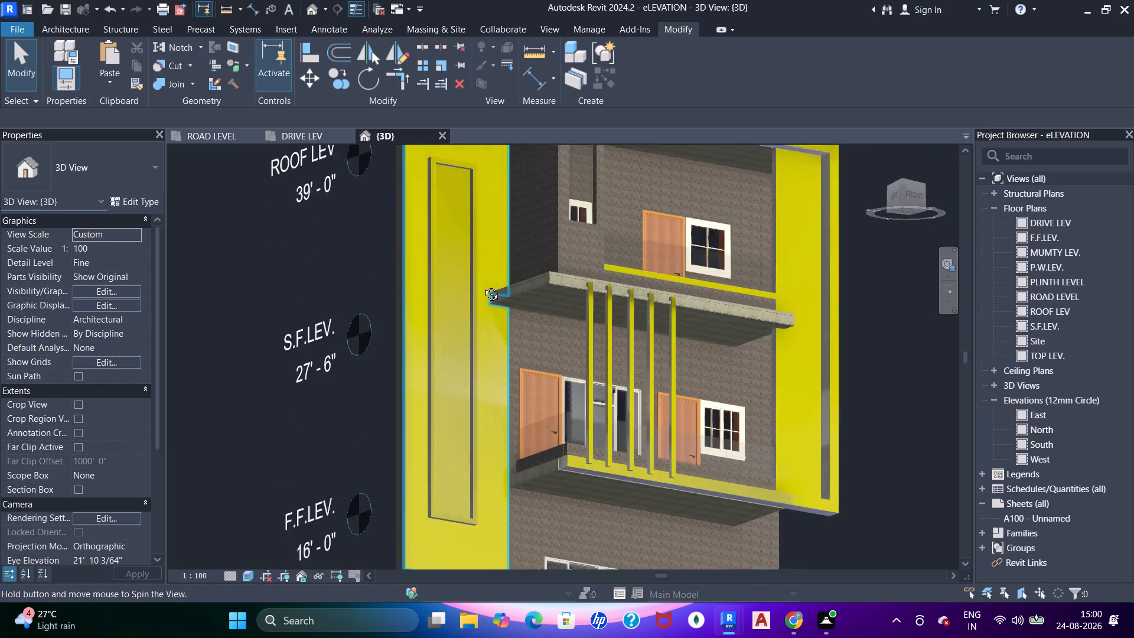
middle_click_drag(483, 285, 377, 339, "shift")
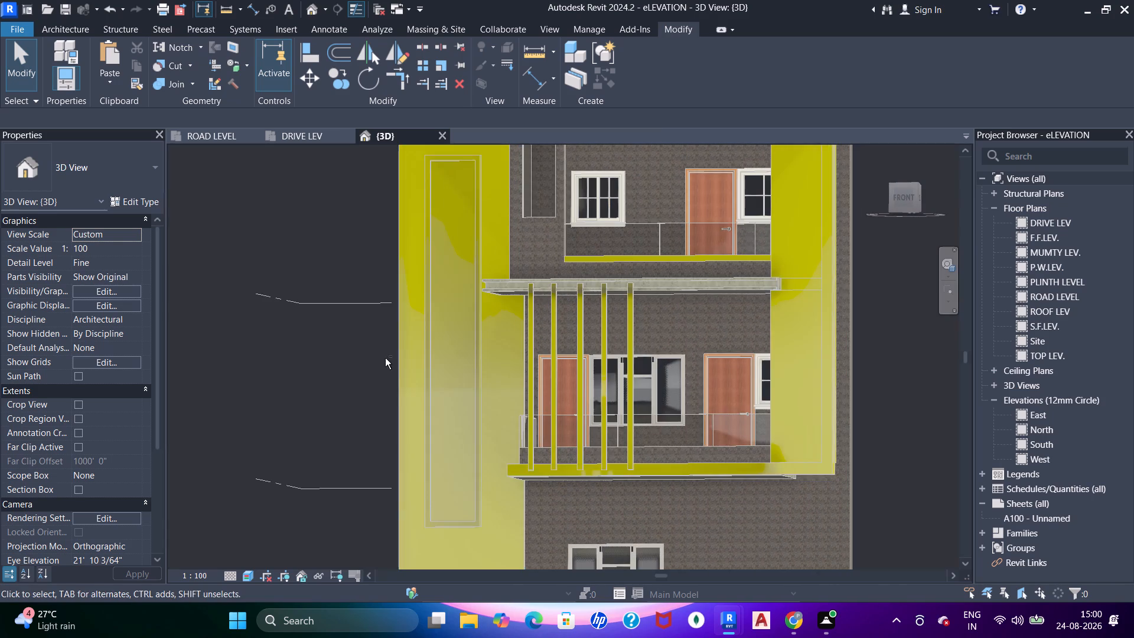
middle_click_drag(385, 366, 477, 418, "shift")
middle_click_drag(490, 327, 462, 395)
middle_click_drag(610, 395, 463, 350, "shift")
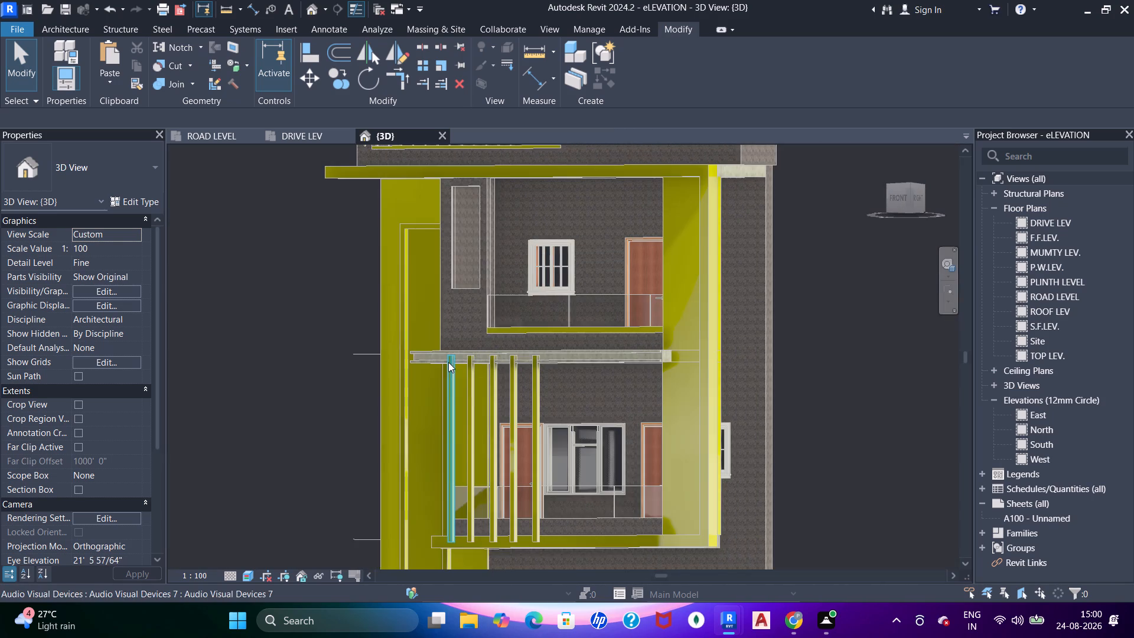
middle_click_drag(443, 390, 462, 412, "shift")
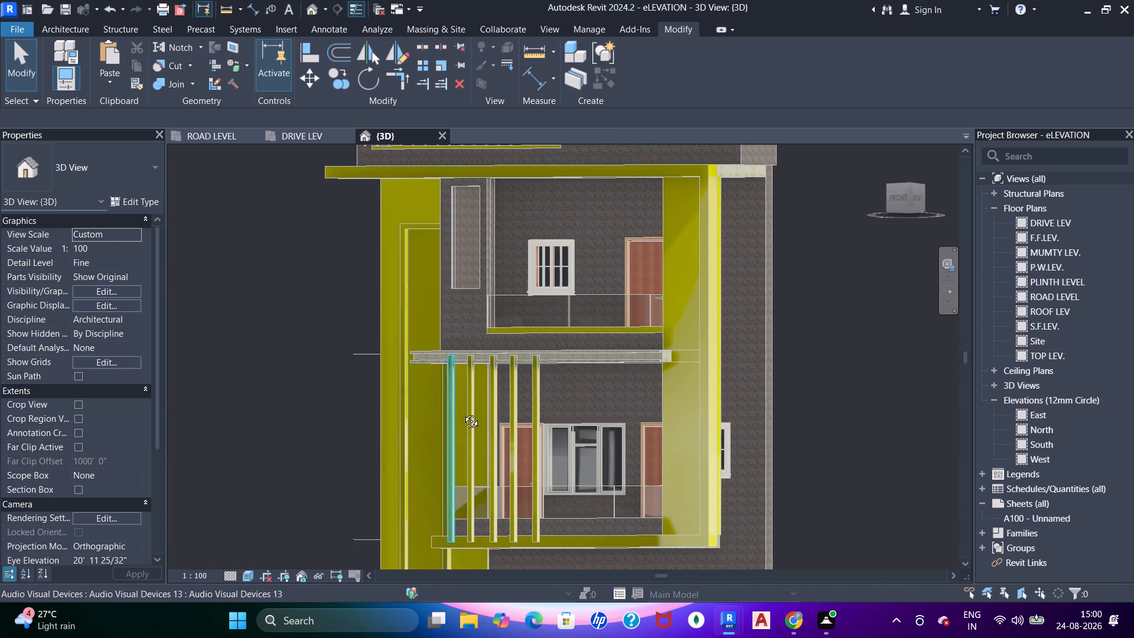
middle_click_drag(462, 412, 519, 441, "shift")
middle_click_drag(548, 432, 616, 261, "shift")
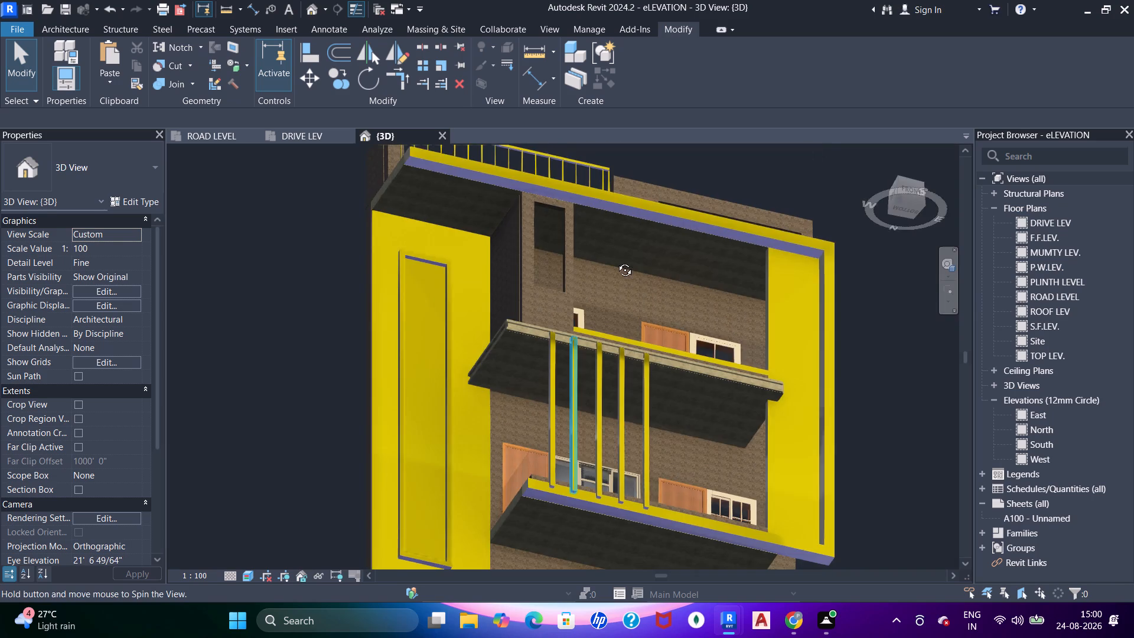
middle_click_drag(616, 261, 612, 429, "shift")
middle_click_drag(435, 498, 478, 329)
scroll(467, 336, "up", 1, "shift")
middle_click_drag(463, 354, 401, 427, "shift")
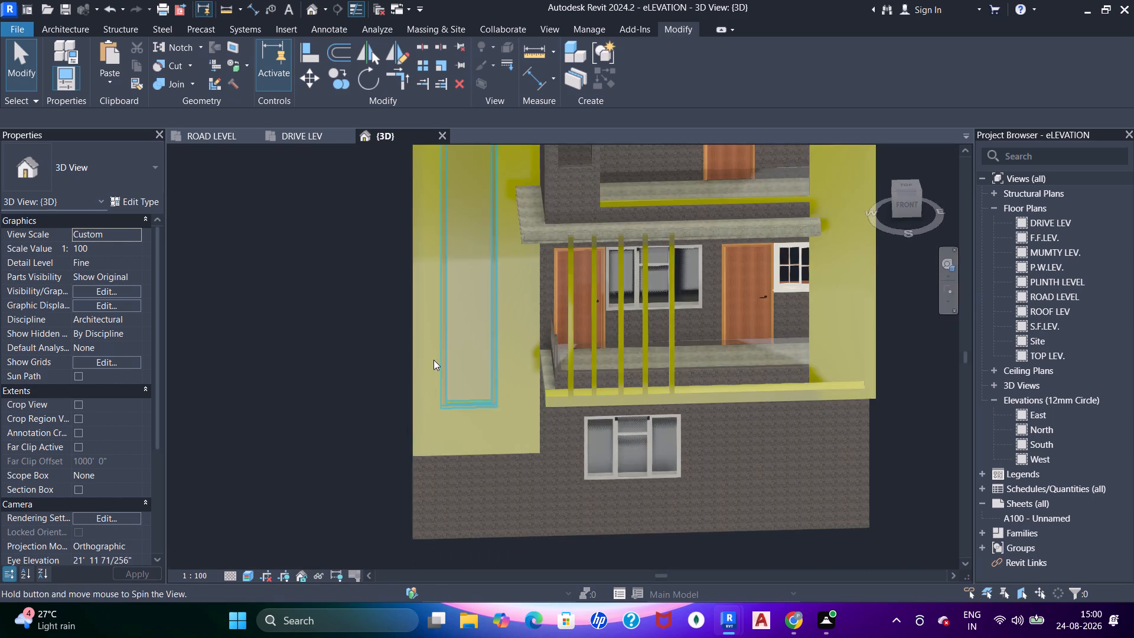
left_click(461, 332)
middle_click_drag(462, 441, 540, 432, "shift")
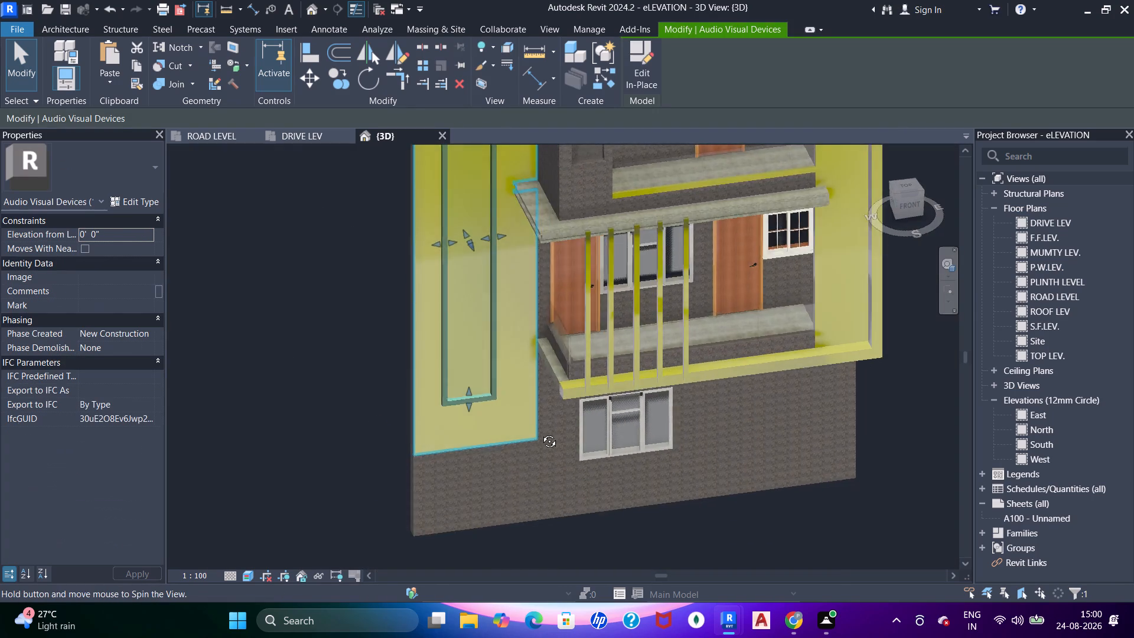
middle_click(540, 432)
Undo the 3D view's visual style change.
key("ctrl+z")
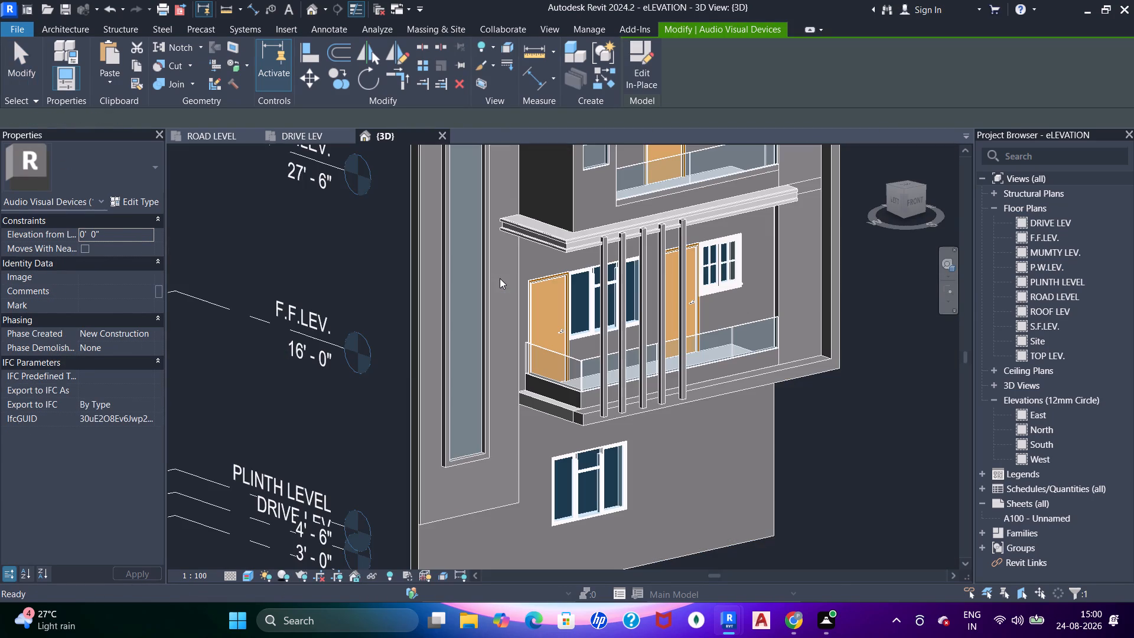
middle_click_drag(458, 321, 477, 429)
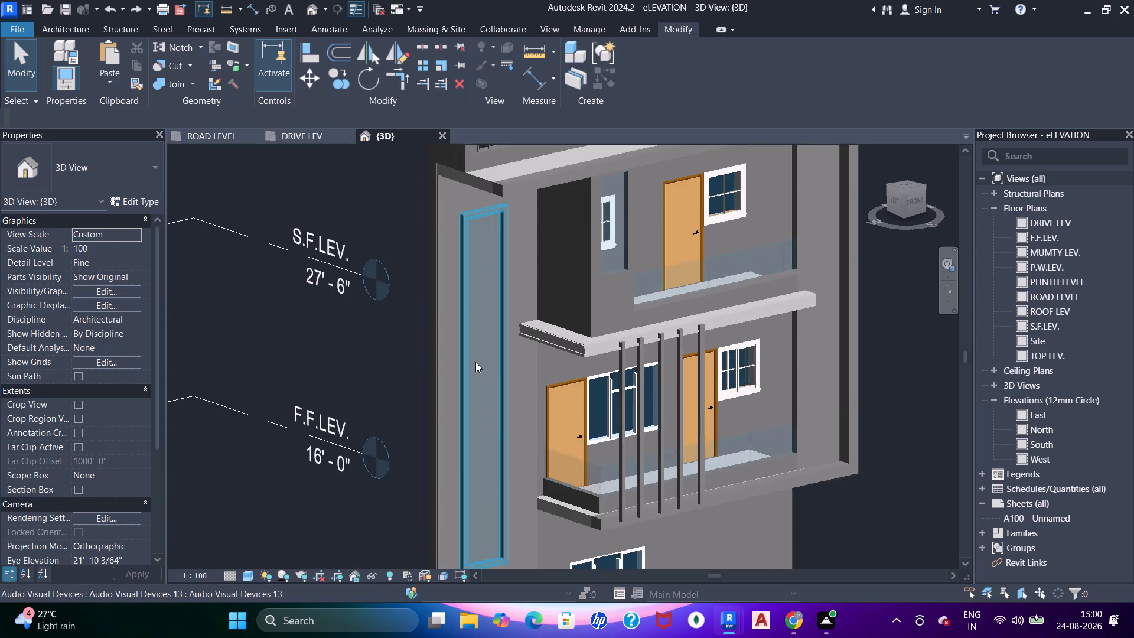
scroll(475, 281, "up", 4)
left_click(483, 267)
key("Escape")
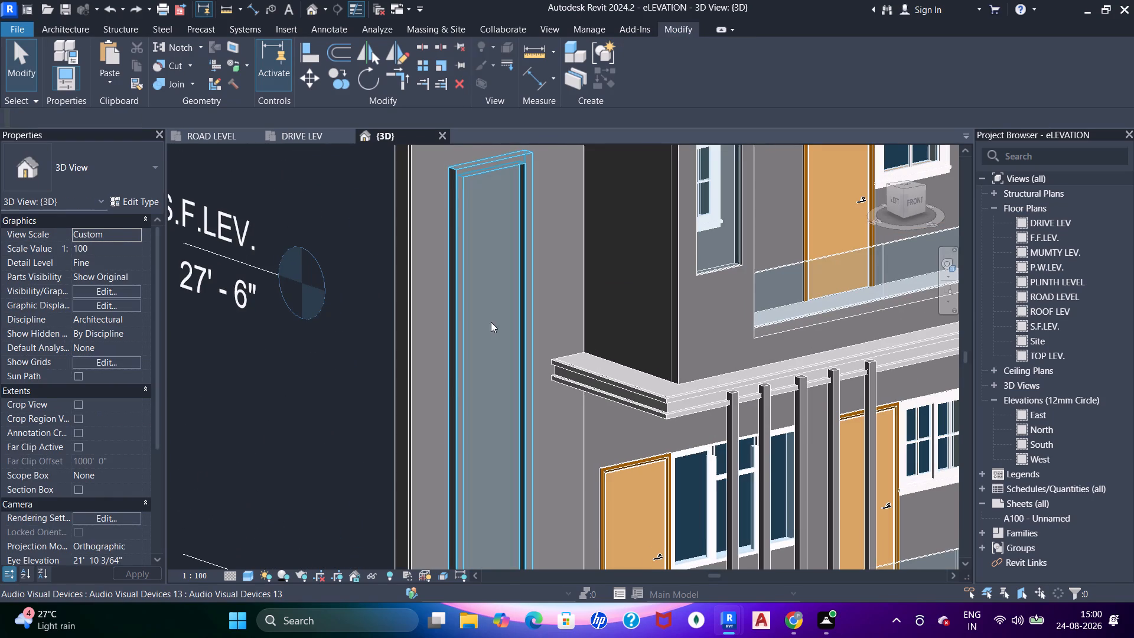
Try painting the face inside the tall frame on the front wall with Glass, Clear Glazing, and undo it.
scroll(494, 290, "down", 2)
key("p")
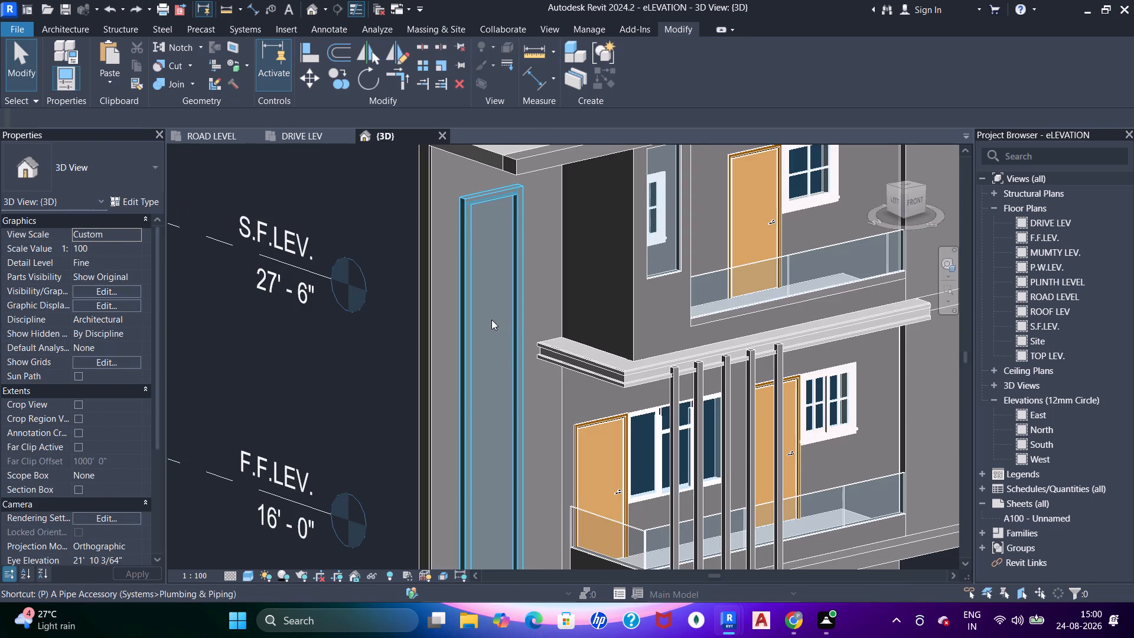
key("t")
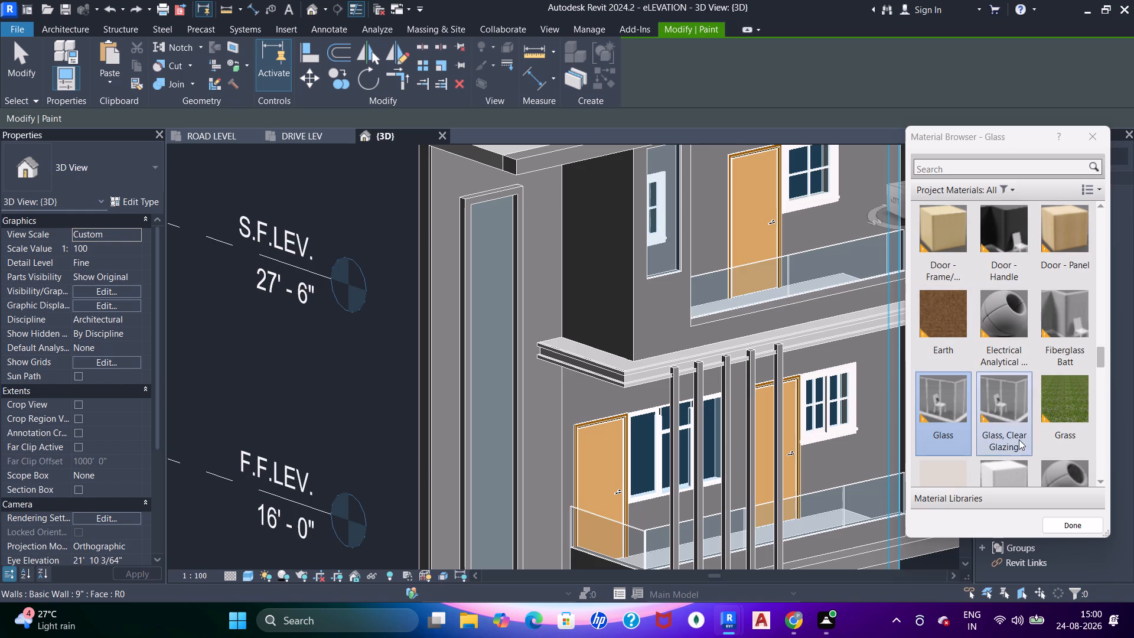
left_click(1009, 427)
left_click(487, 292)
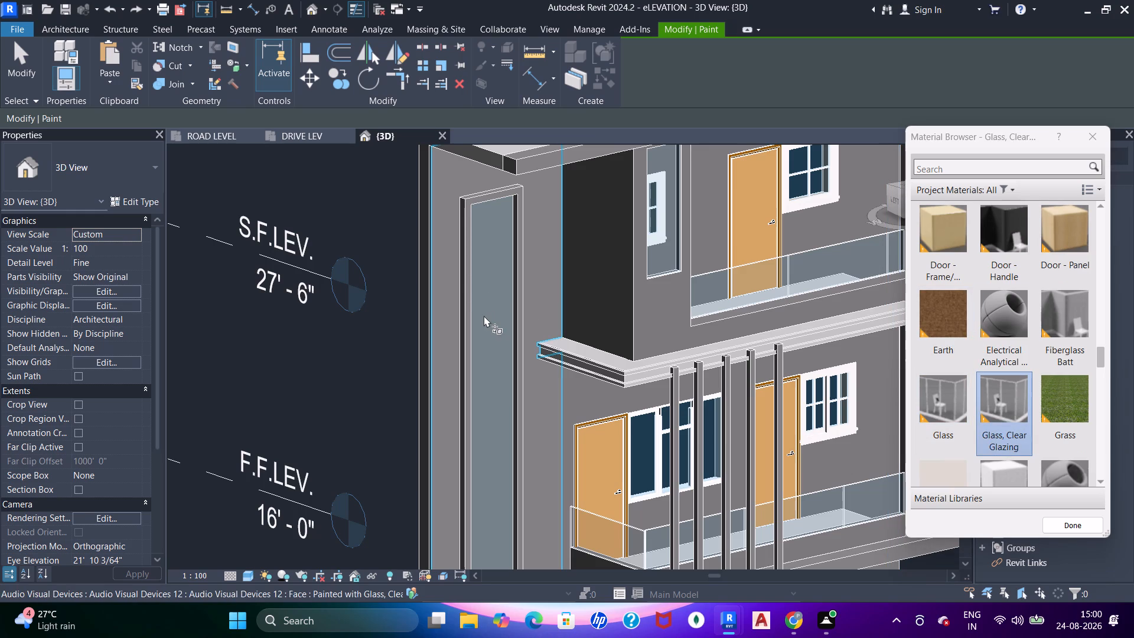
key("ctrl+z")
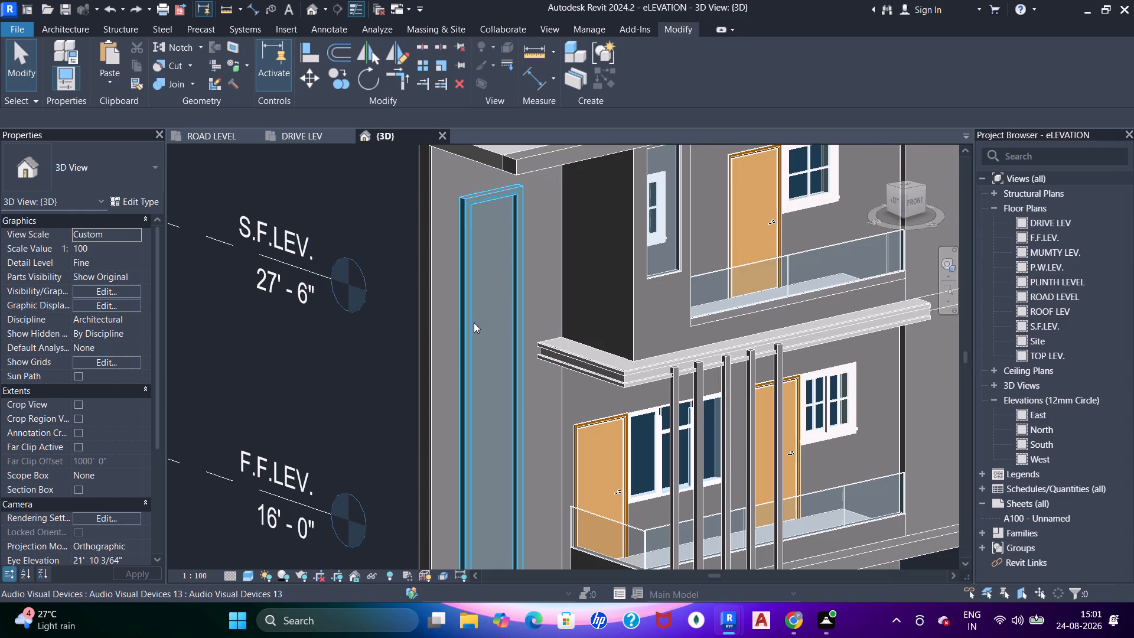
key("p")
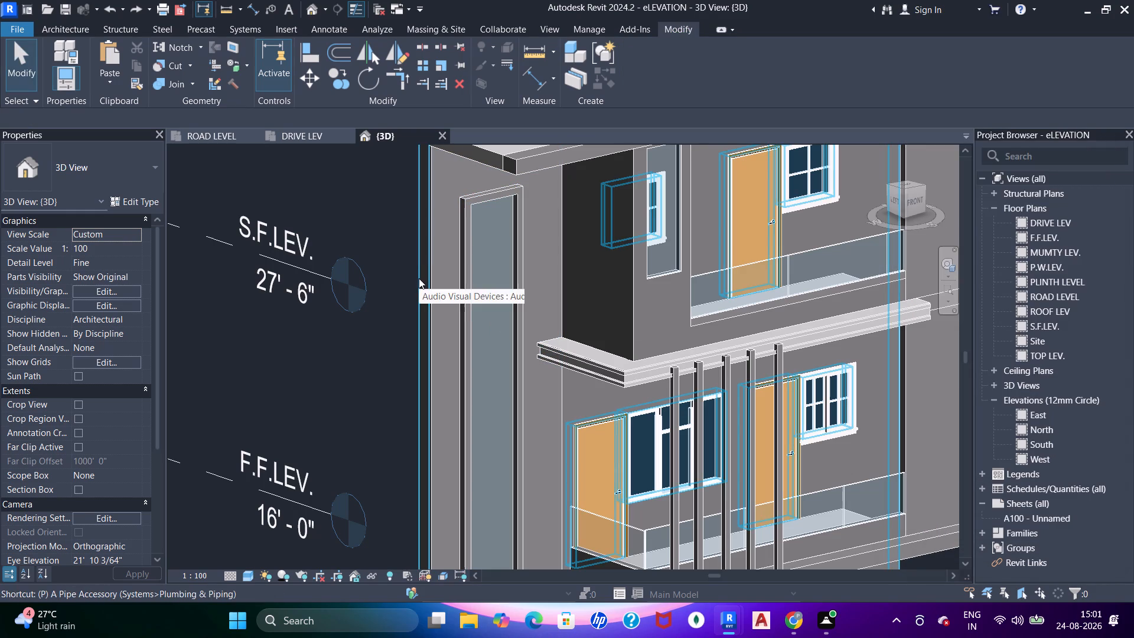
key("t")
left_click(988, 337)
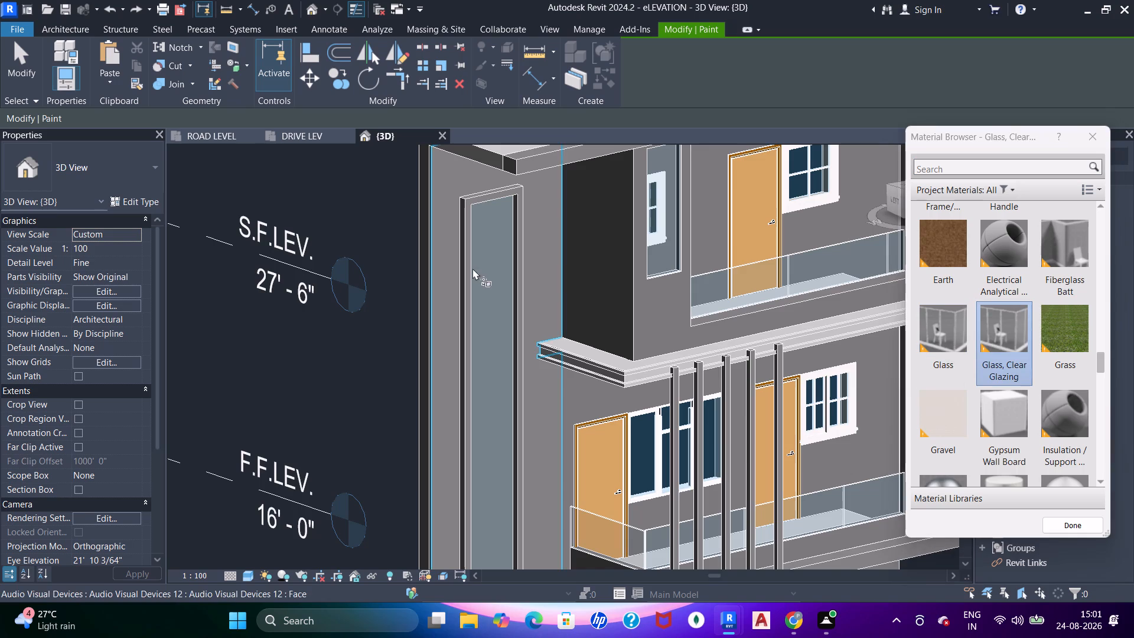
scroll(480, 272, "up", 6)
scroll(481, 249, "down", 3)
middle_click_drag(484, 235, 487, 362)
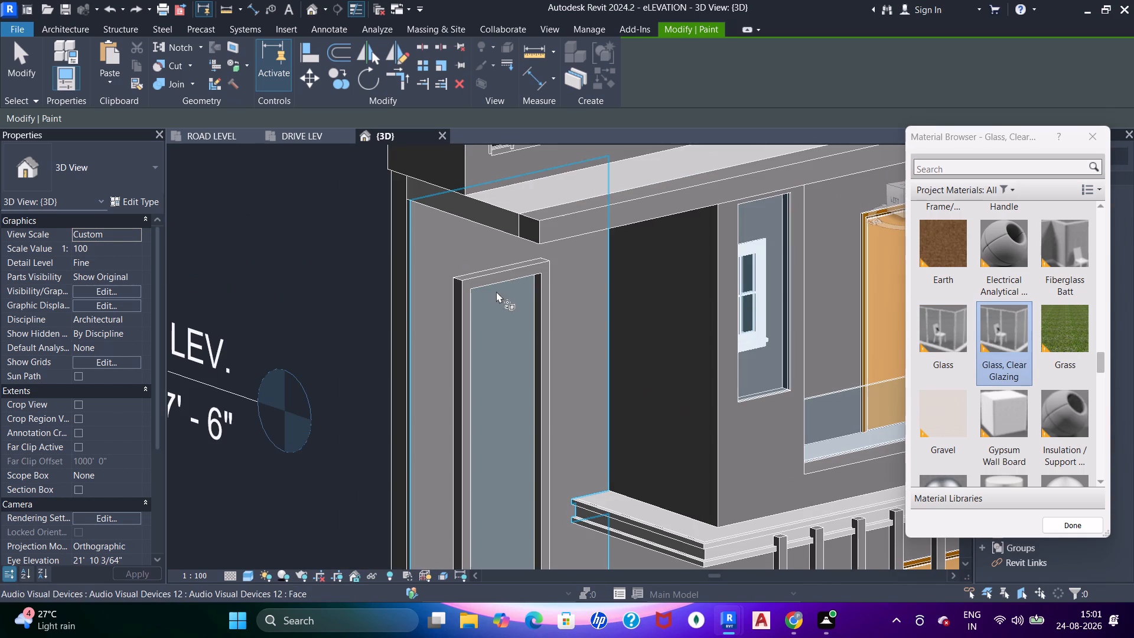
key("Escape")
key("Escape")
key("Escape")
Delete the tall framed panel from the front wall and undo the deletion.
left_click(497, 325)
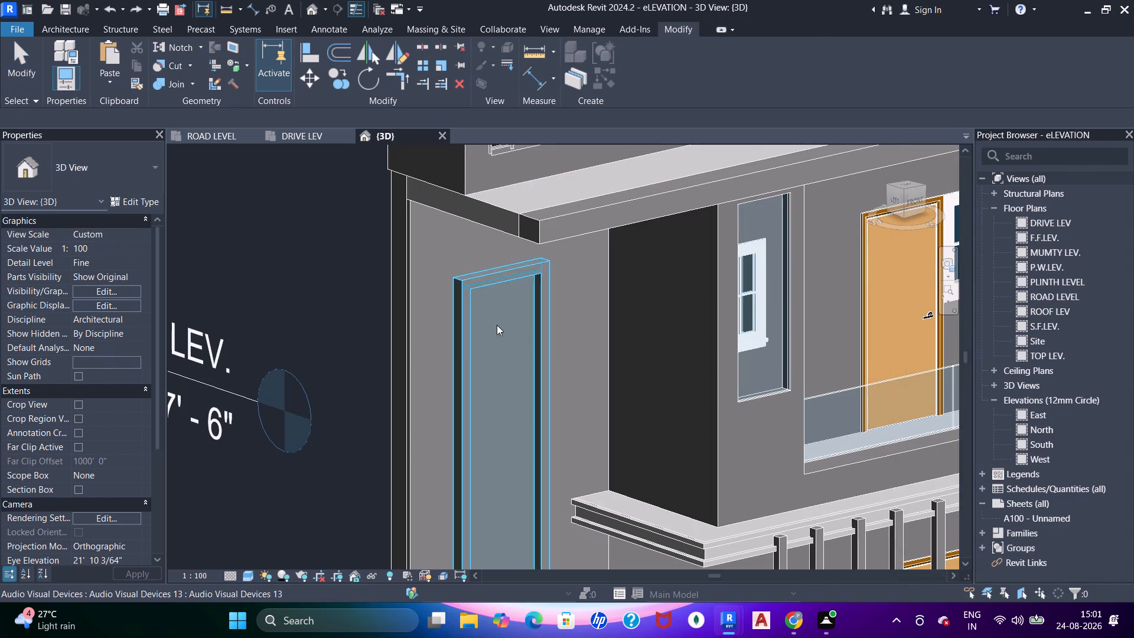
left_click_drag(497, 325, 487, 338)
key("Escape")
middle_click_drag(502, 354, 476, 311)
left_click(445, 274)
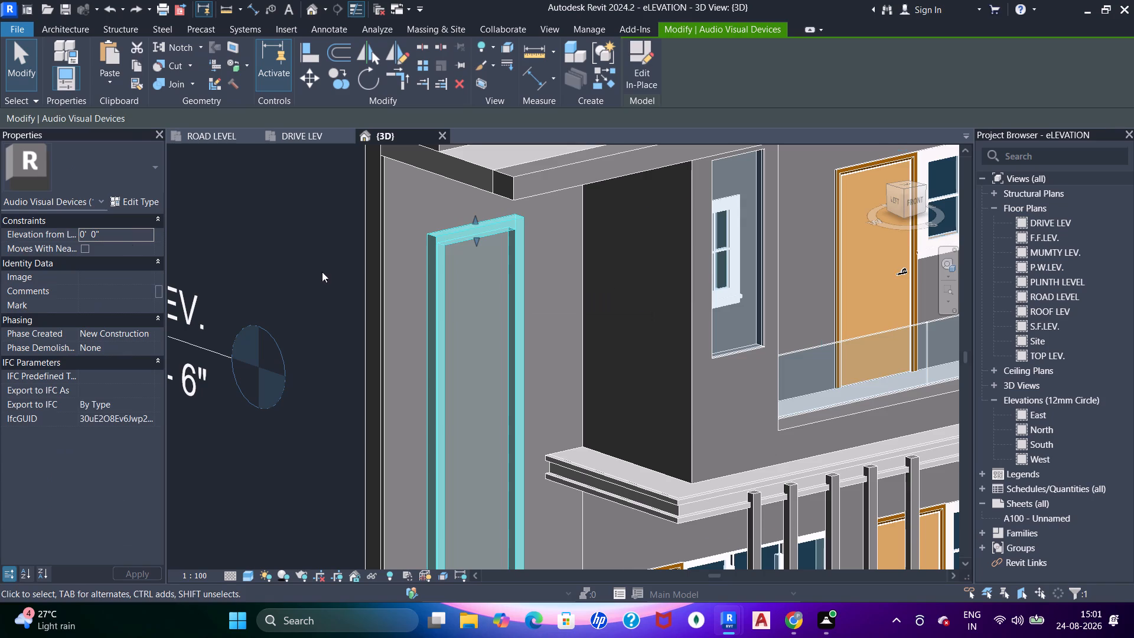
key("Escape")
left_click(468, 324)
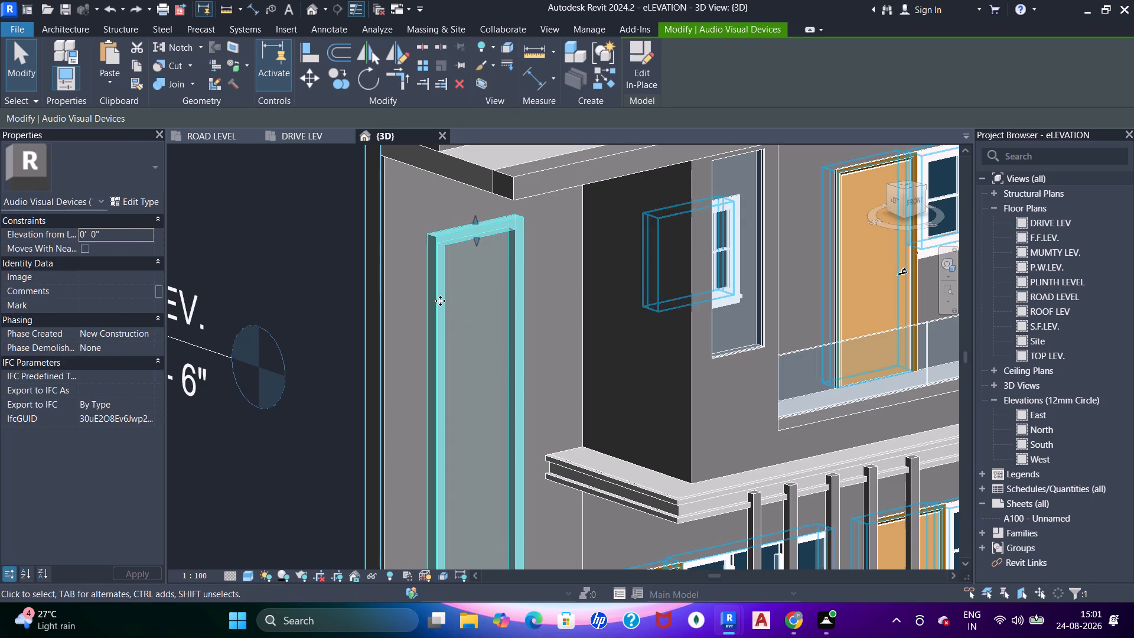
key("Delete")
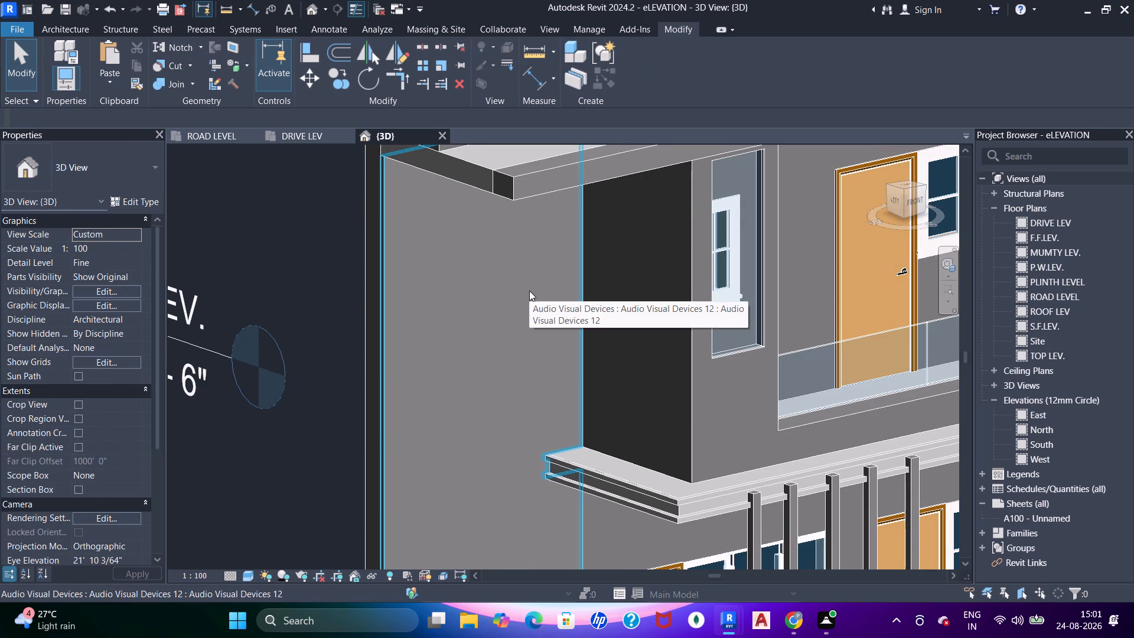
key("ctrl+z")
Edit the tall panel in place and set its void extrusion's end to 3".
double_click(470, 319)
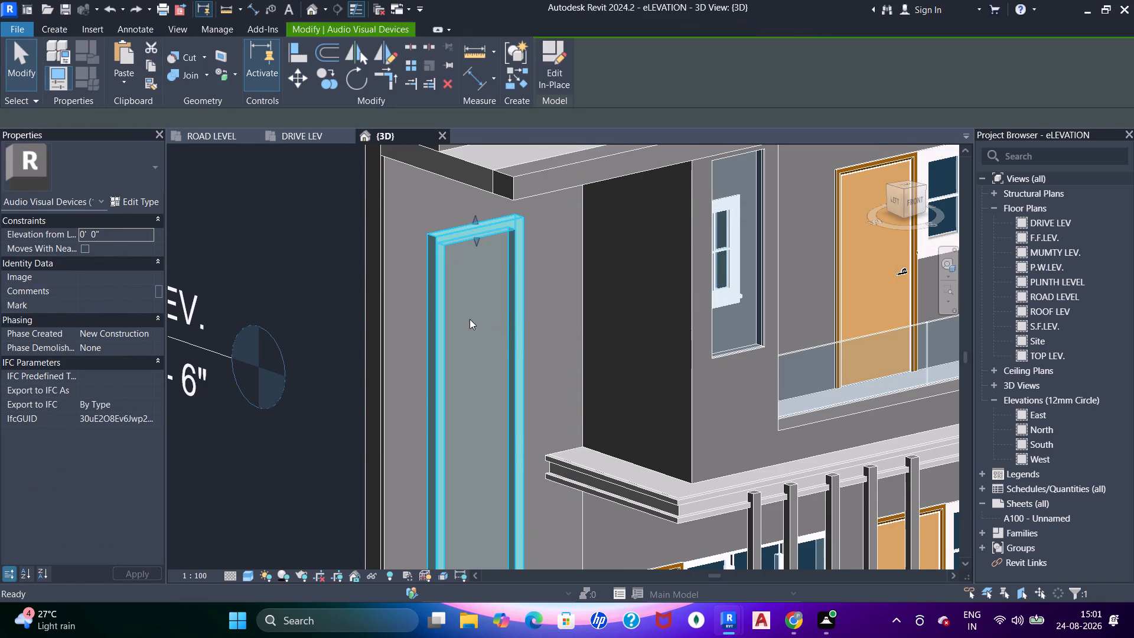
left_click(471, 317)
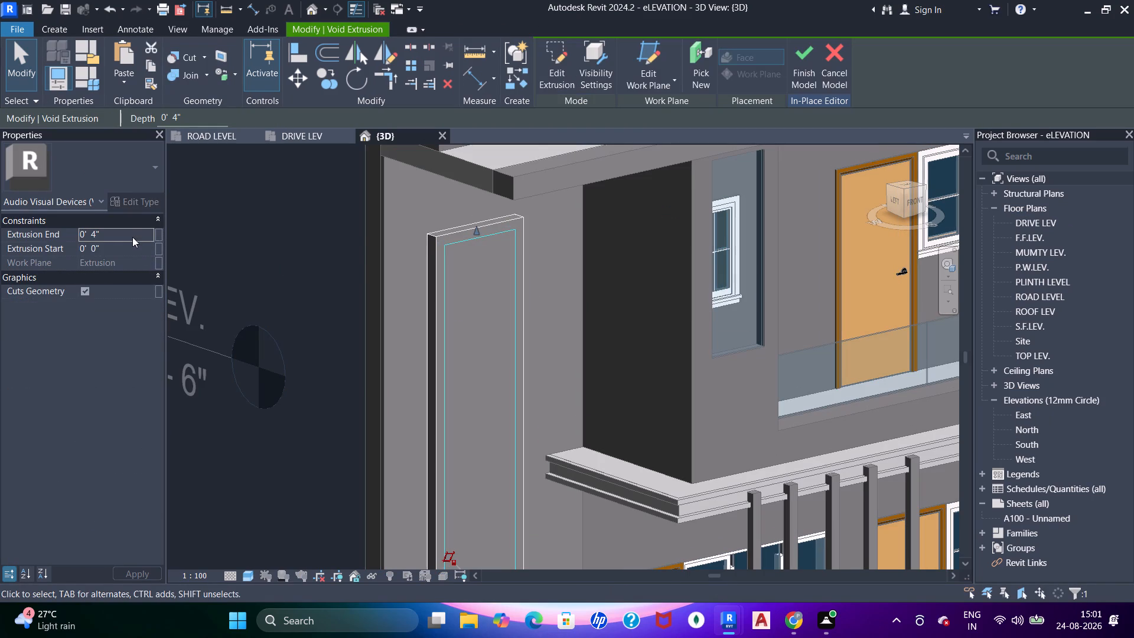
left_click(132, 237)
key("3")
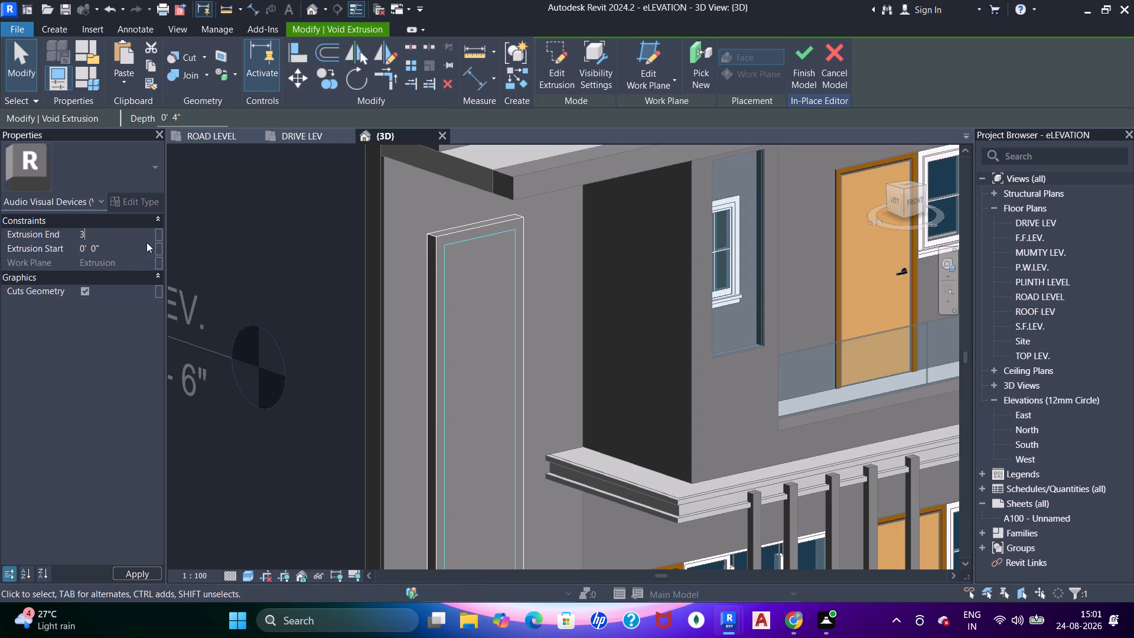
key("shift+quotedbl")
key("Return")
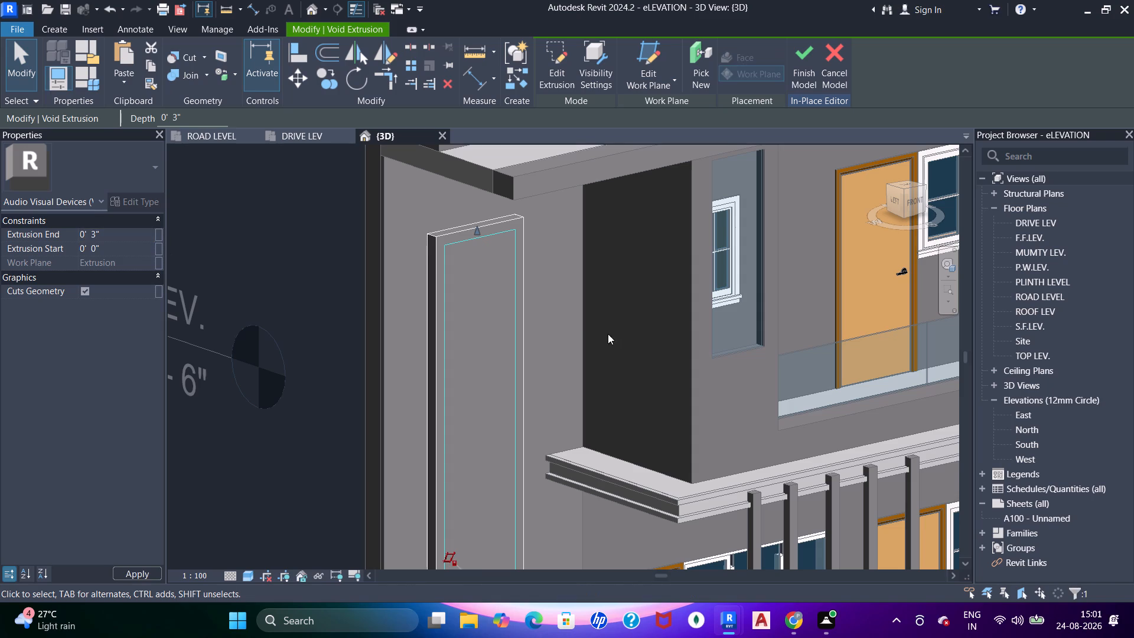
key("Escape")
Paint the recessed face inside the tall panel's frame with Glass, Clear Glazing and finish the in-place model.
middle_click_drag(554, 366, 575, 270, "shift")
middle_click_drag(550, 284, 531, 360, "shift")
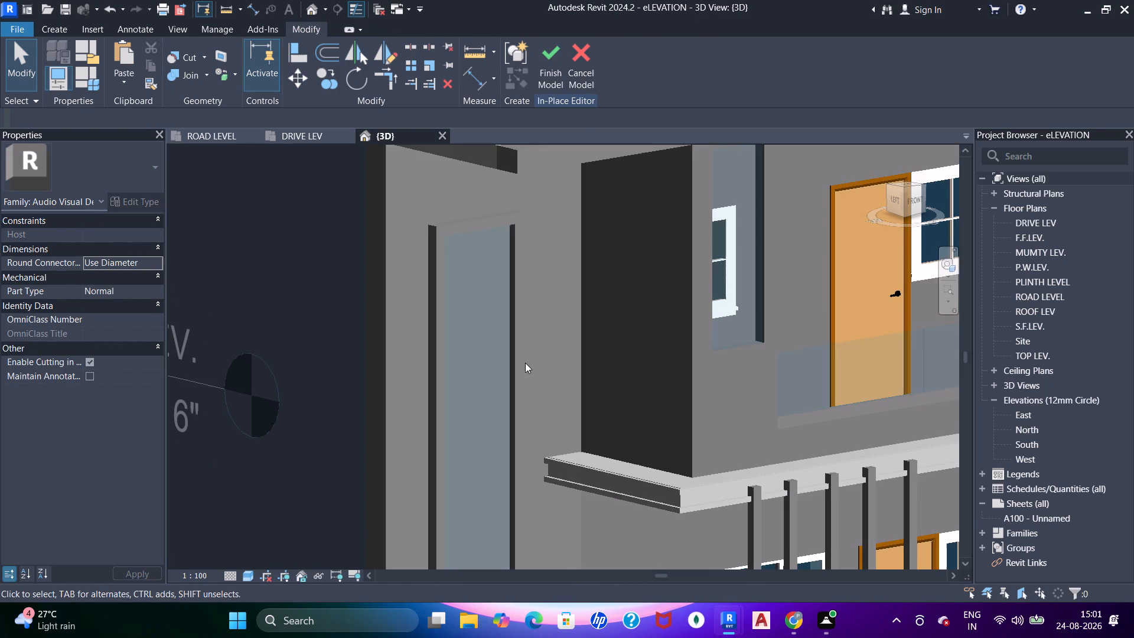
type("pyt")
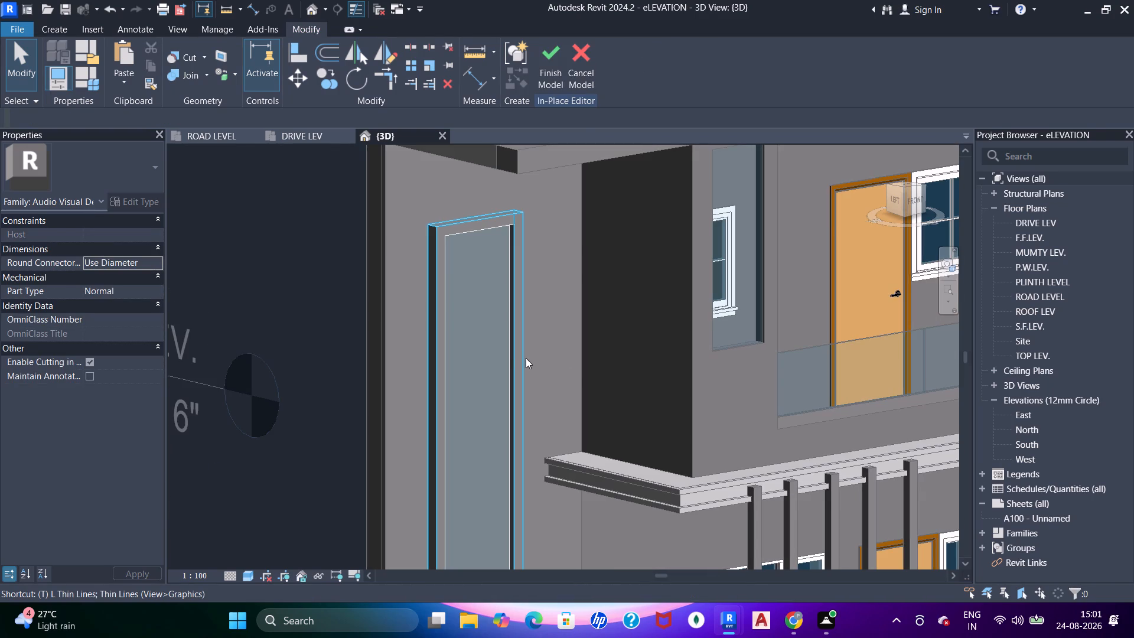
key("Escape")
type("pt")
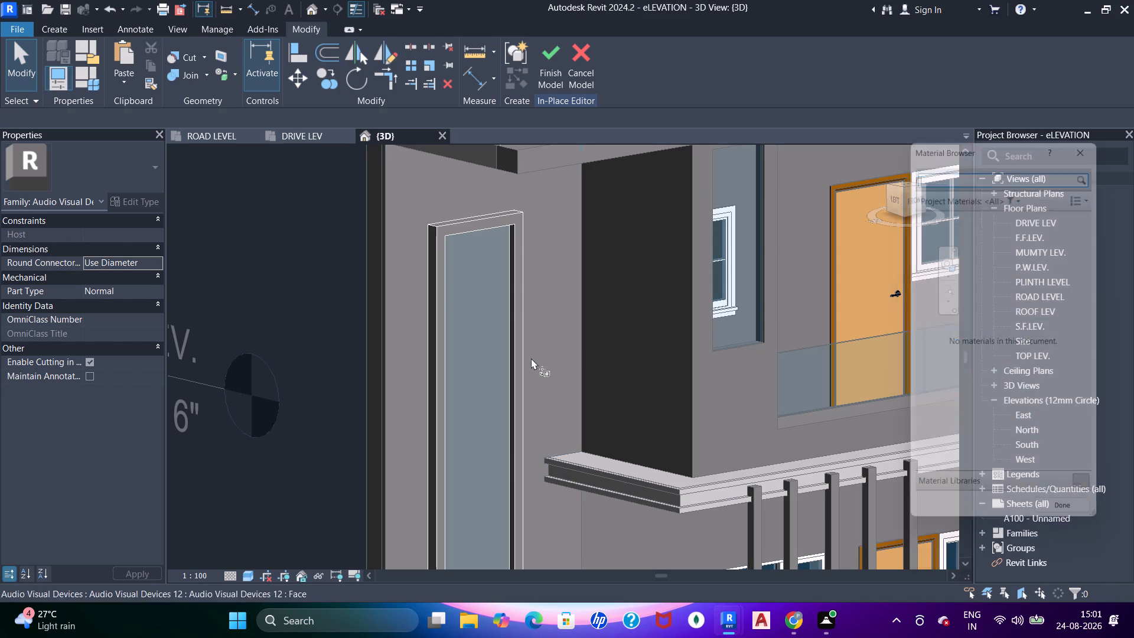
left_click(1015, 341)
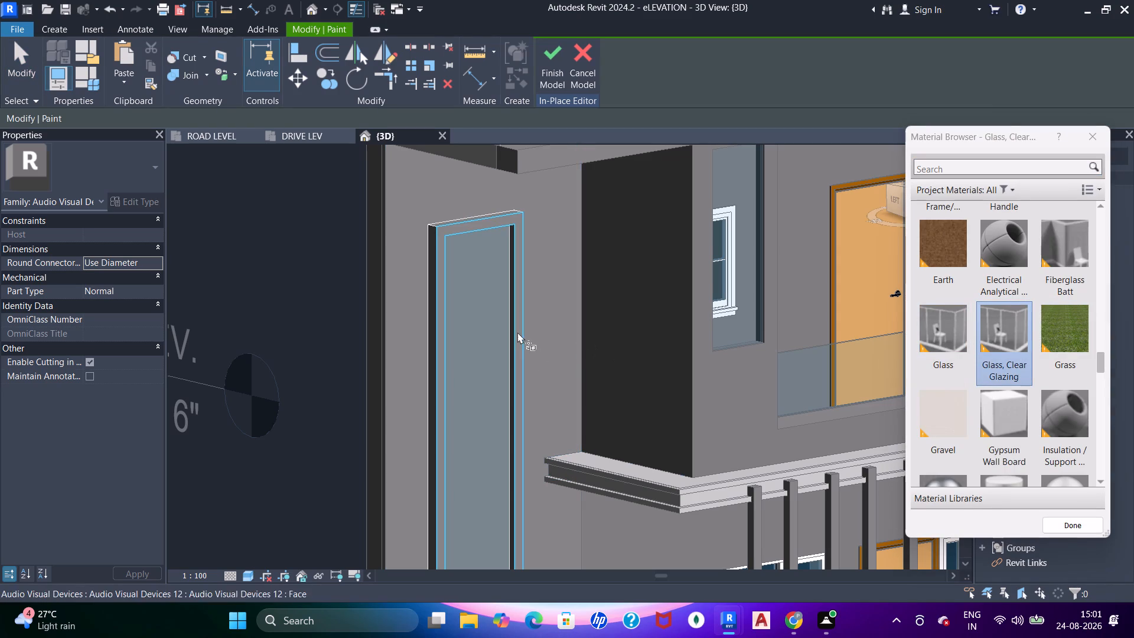
left_click(474, 314)
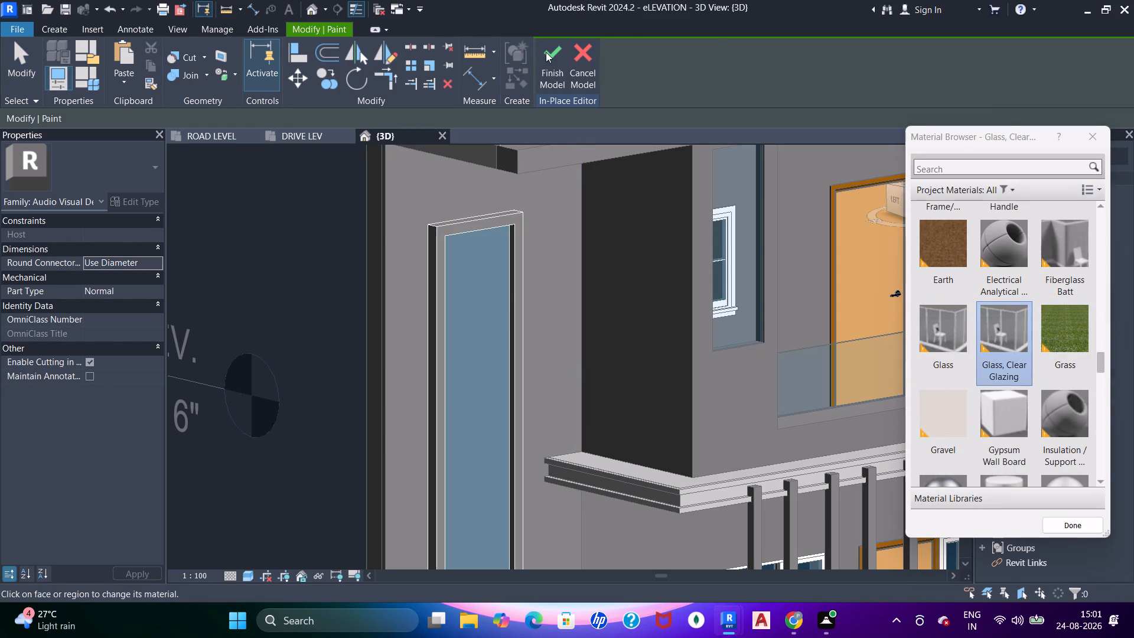
left_click(546, 52)
key("Escape")
key("Escape")
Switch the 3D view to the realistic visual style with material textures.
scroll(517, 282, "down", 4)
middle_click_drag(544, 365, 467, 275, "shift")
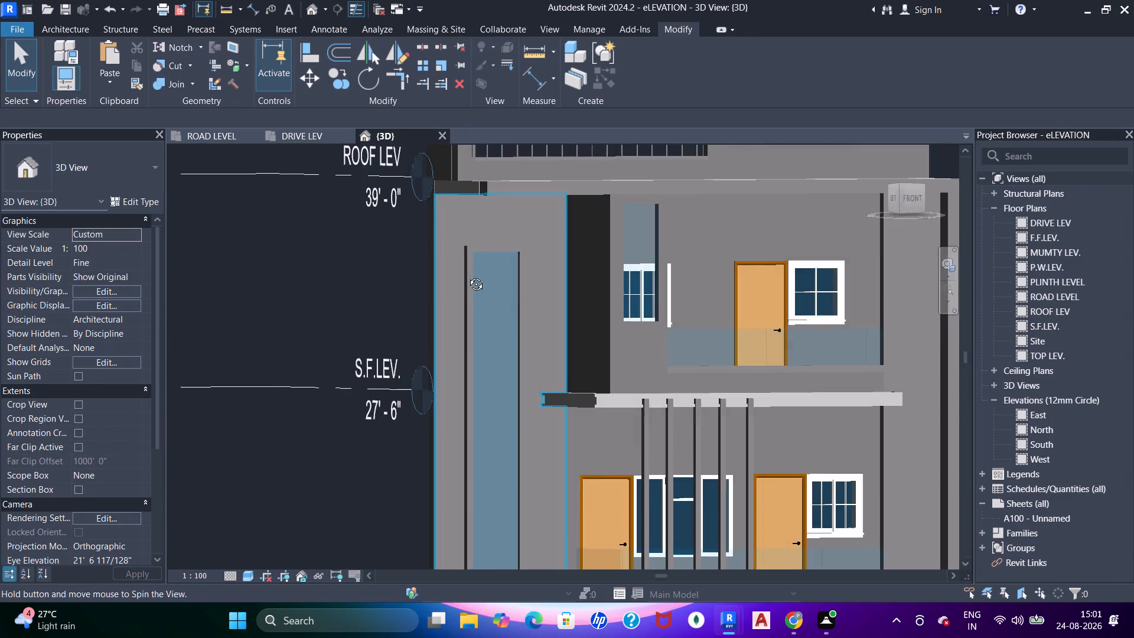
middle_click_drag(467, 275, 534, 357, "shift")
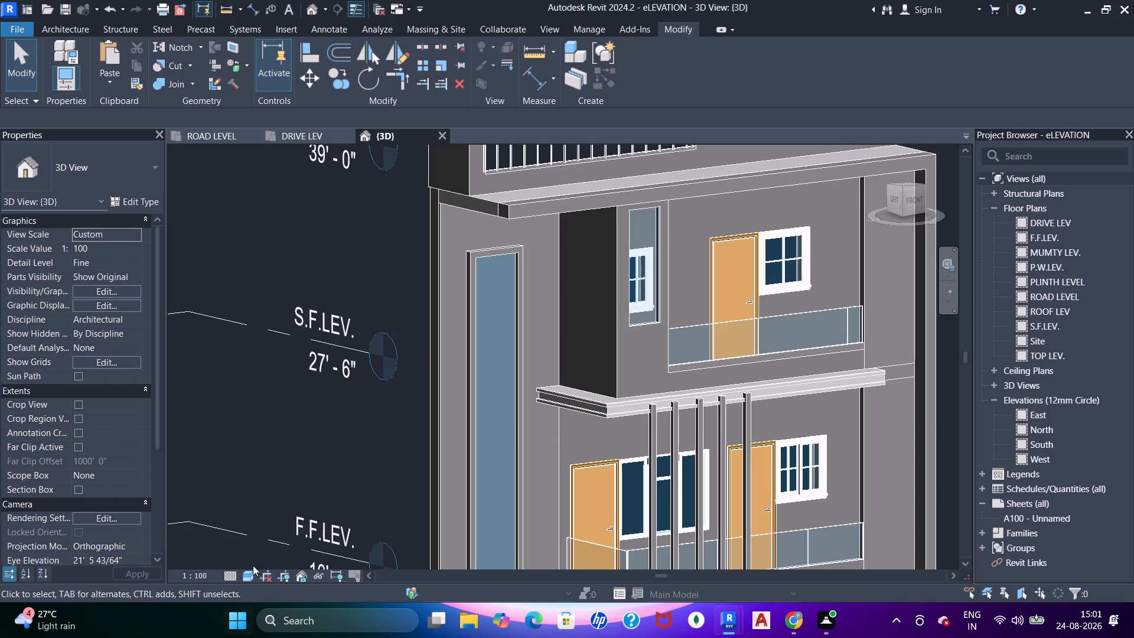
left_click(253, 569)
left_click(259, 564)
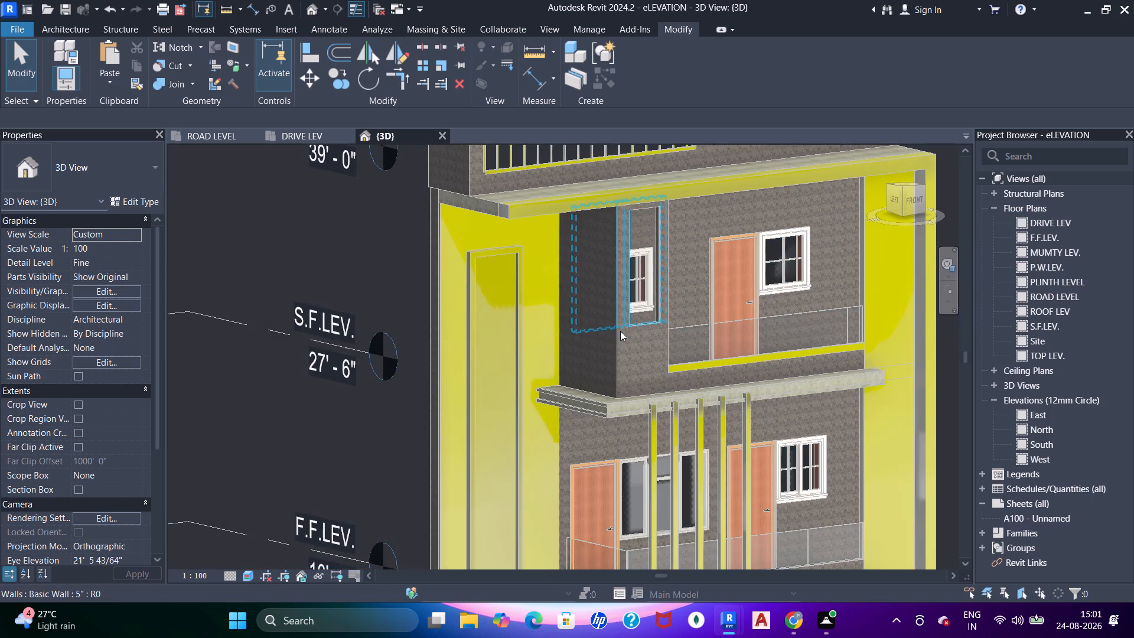
Examine the textured facade and tall panel from several angles and compare them with the reference elevation in the DRIVE LEV plan.
key("Escape")
middle_click_drag(581, 399, 545, 219, "shift")
middle_click_drag(628, 263, 585, 355, "shift")
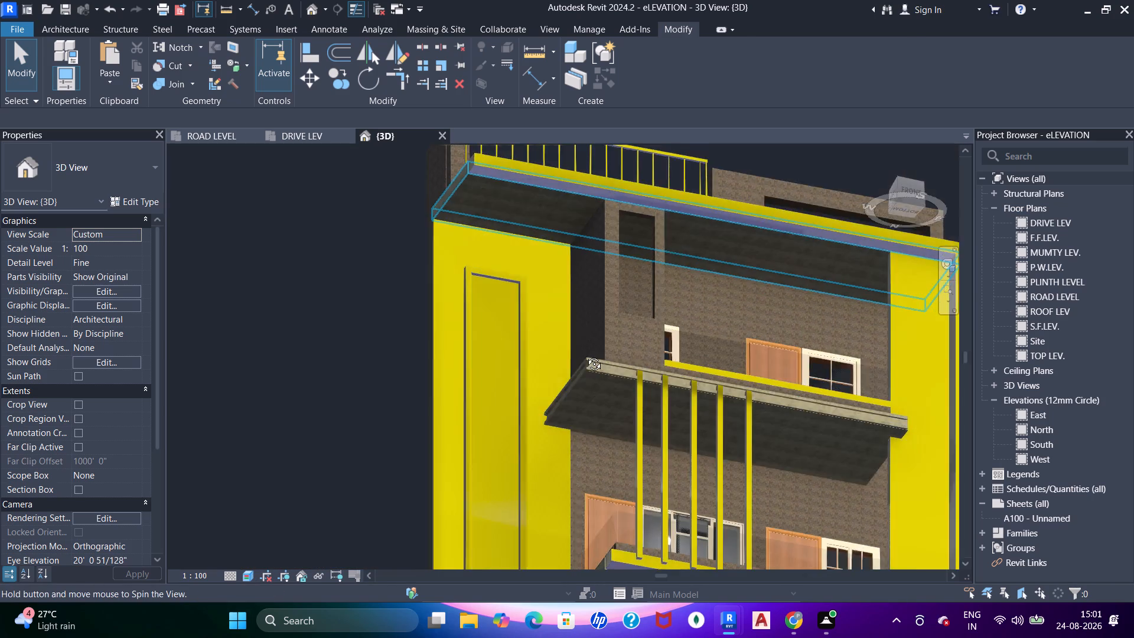
middle_click_drag(585, 355, 553, 406, "shift")
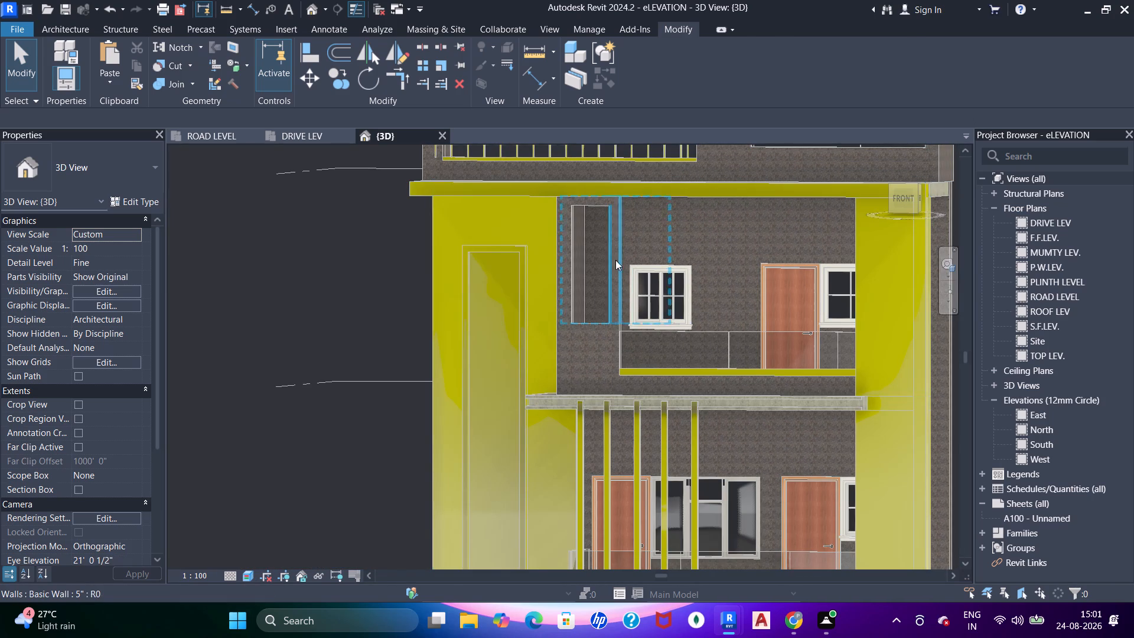
scroll(576, 258, "down", 7)
middle_click_drag(584, 316, 683, 413, "shift")
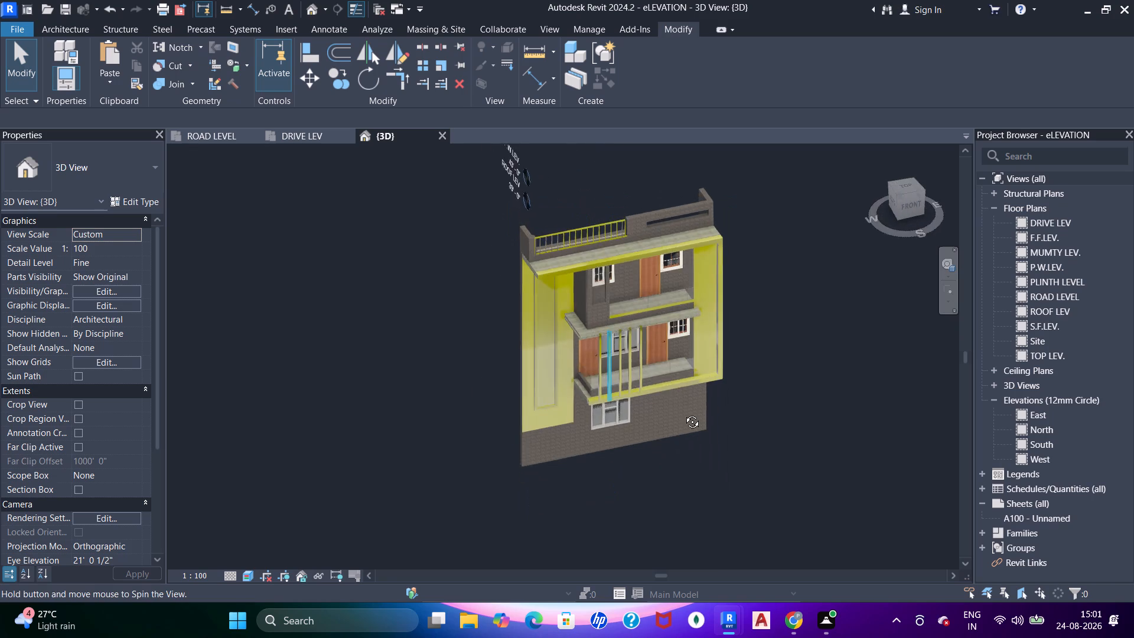
middle_click_drag(683, 413, 700, 315, "shift")
scroll(625, 351, "up", 2)
middle_click_drag(653, 436, 652, 408, "shift")
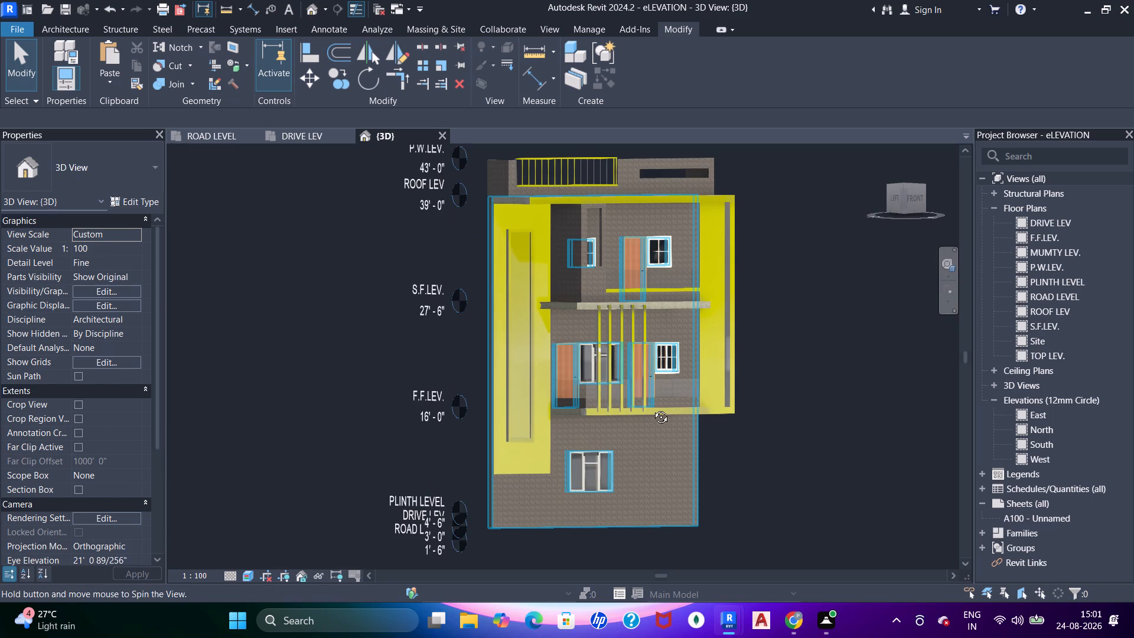
middle_click_drag(652, 408, 635, 467, "shift")
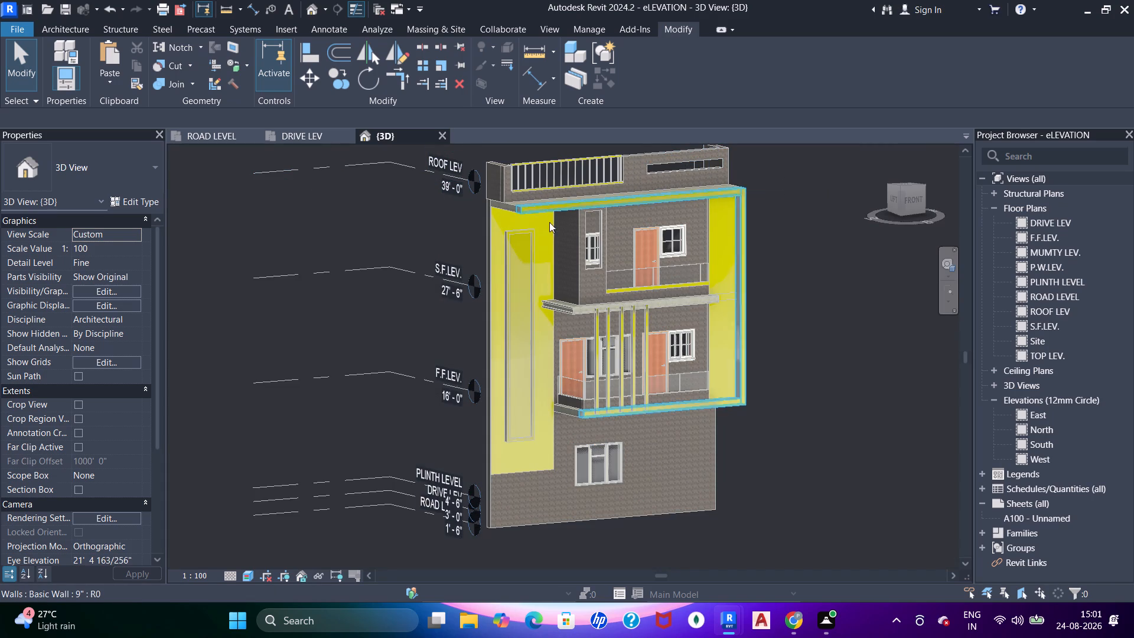
left_click(324, 132)
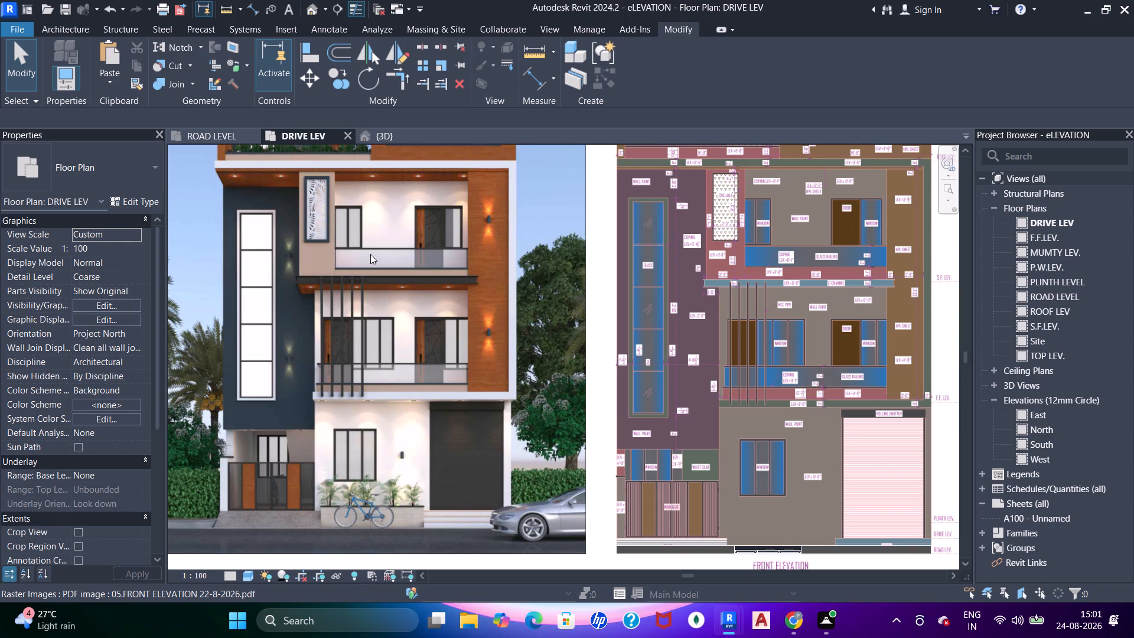
left_click(393, 134)
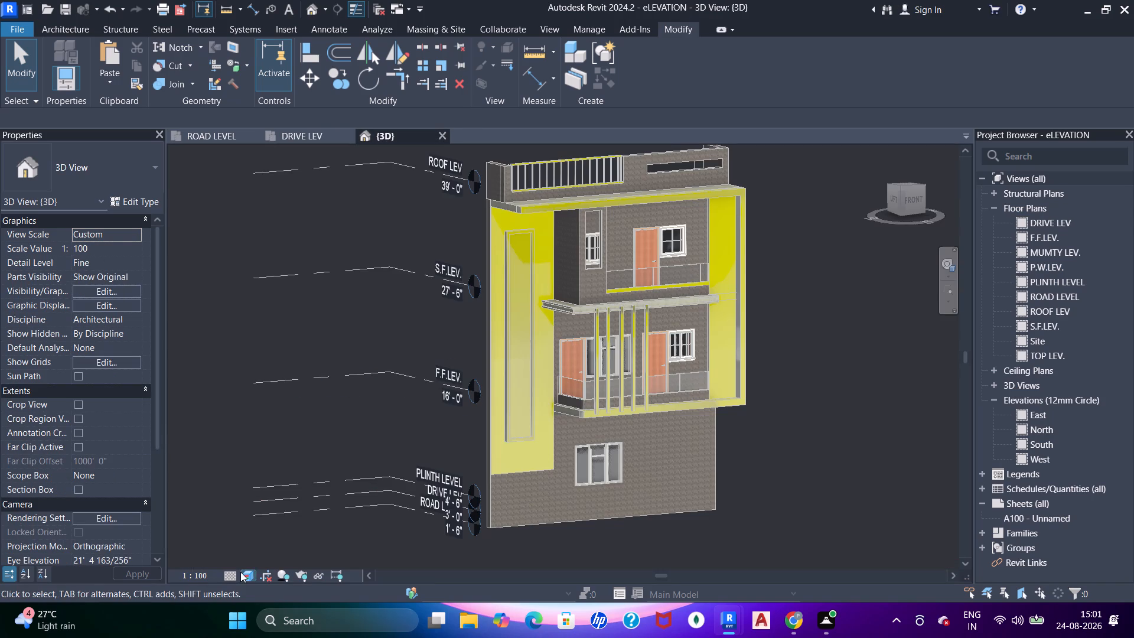
Switch the 3D view back to the untextured colour visual style with visible edges.
left_click(240, 572)
left_click(269, 517)
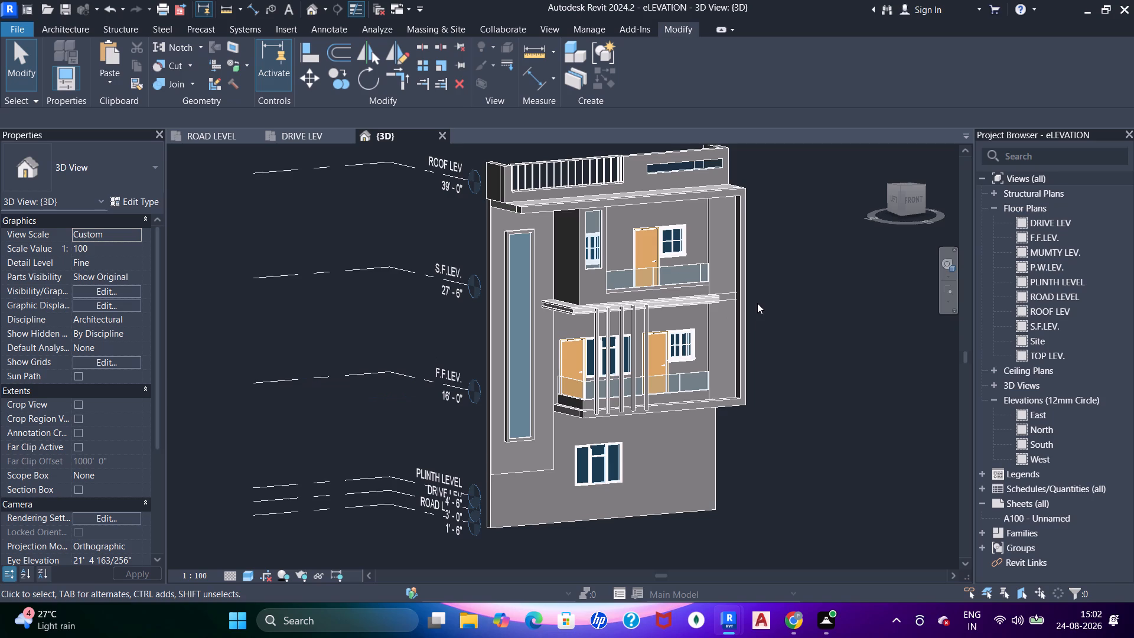
Compare the 3D facade with the reference render and front elevation drawing in the DRIVE LEV plan.
scroll(418, 242, "up", 1)
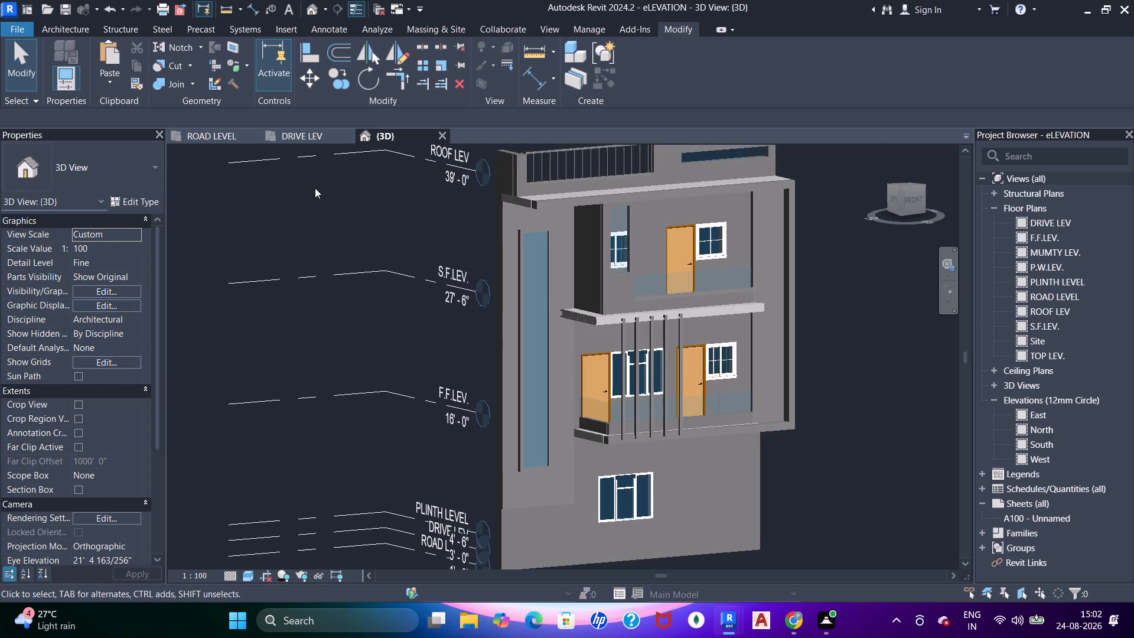
left_click(297, 131)
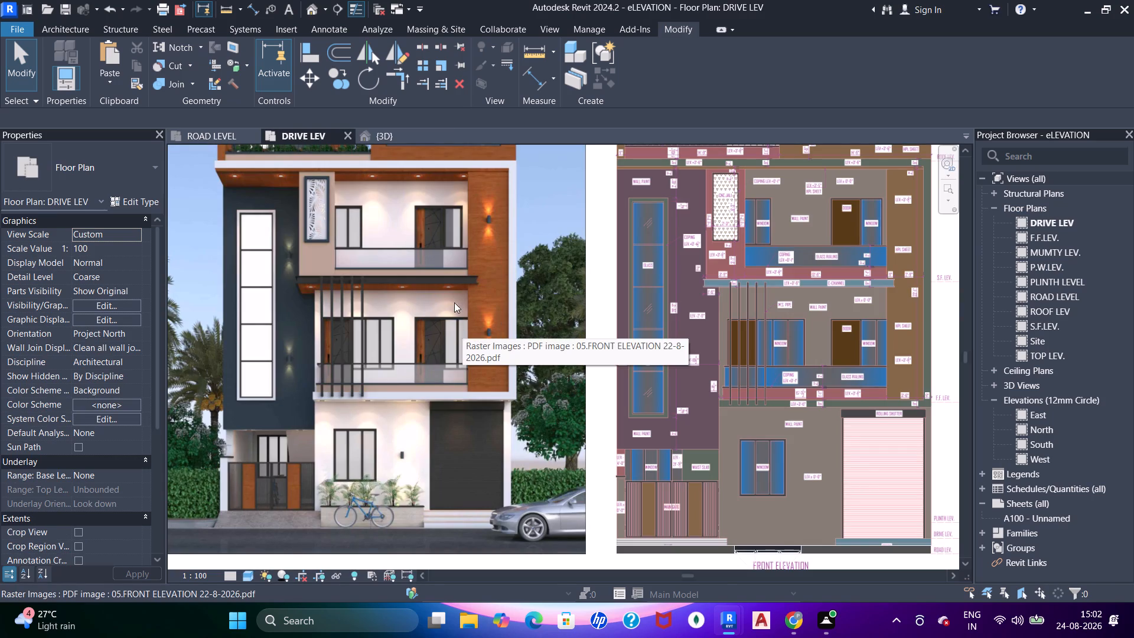
left_click(371, 137)
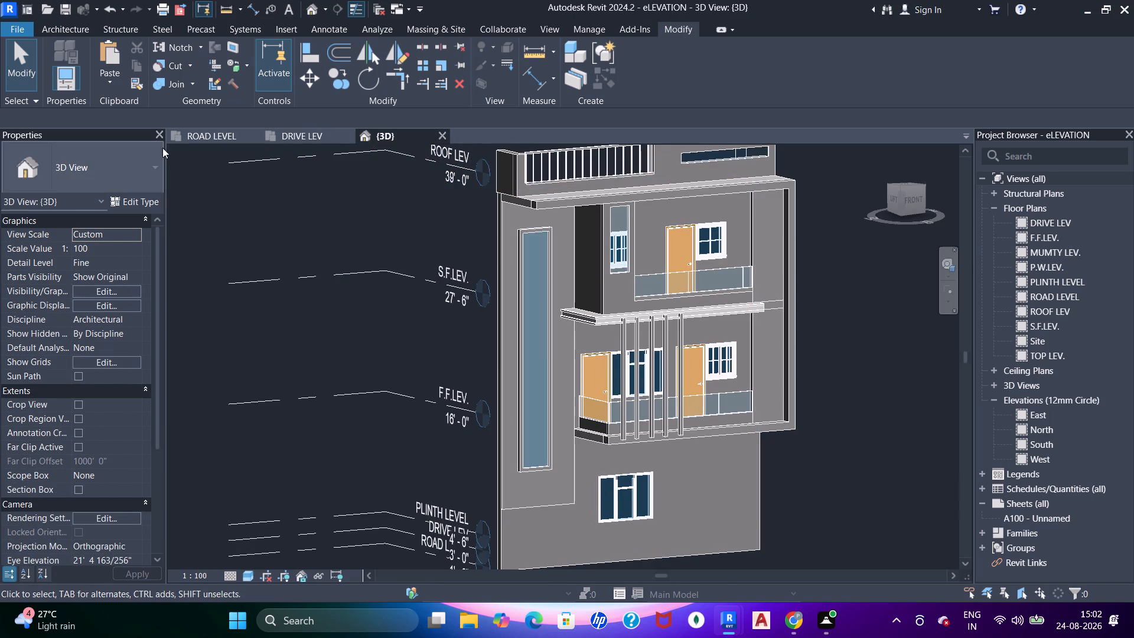
left_click(288, 134)
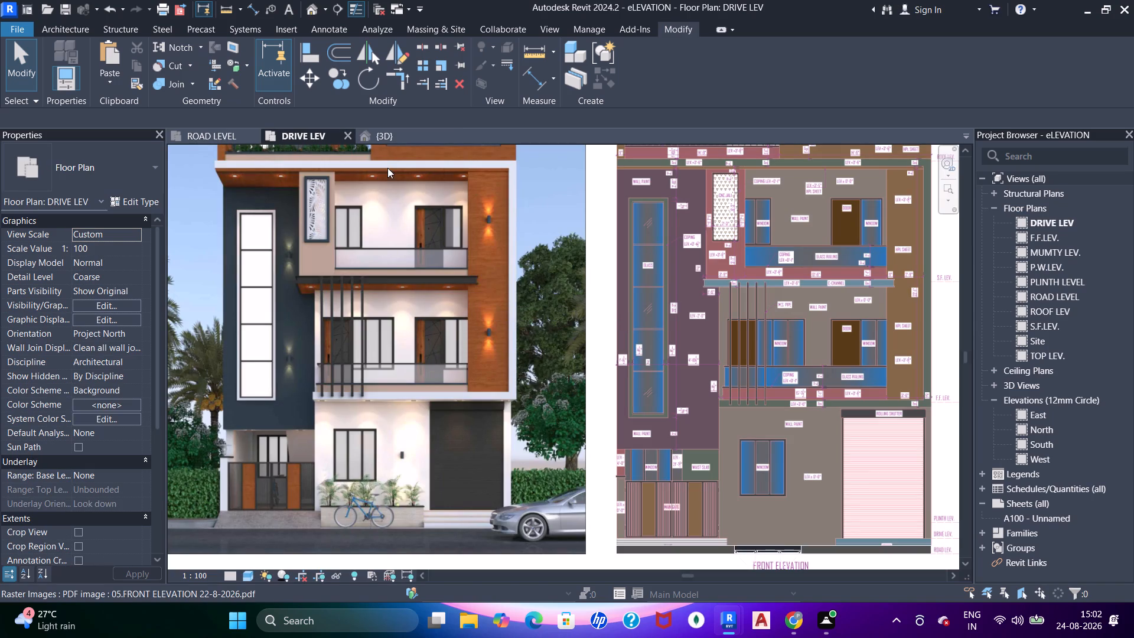
Compare the lower part of the 3D facade with the reference render and front elevation in the DRIVE LEV plan.
left_click(382, 130)
scroll(465, 331, "down", 1)
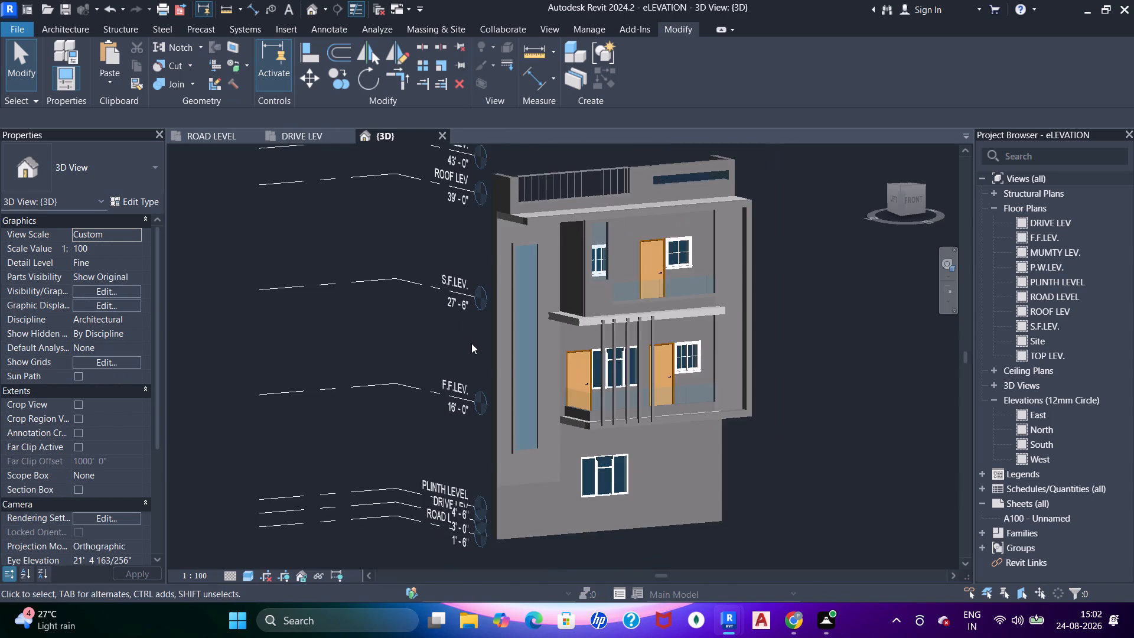
middle_click_drag(468, 341, 421, 240)
middle_click_drag(465, 303, 465, 384)
middle_click_drag(465, 384, 457, 321)
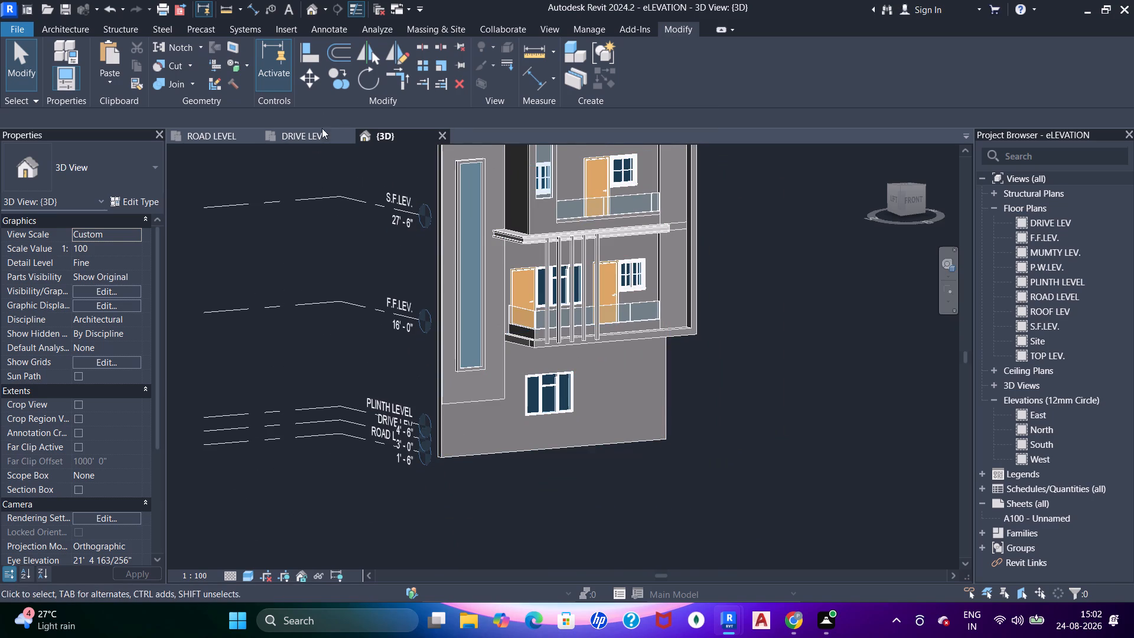
left_click(309, 131)
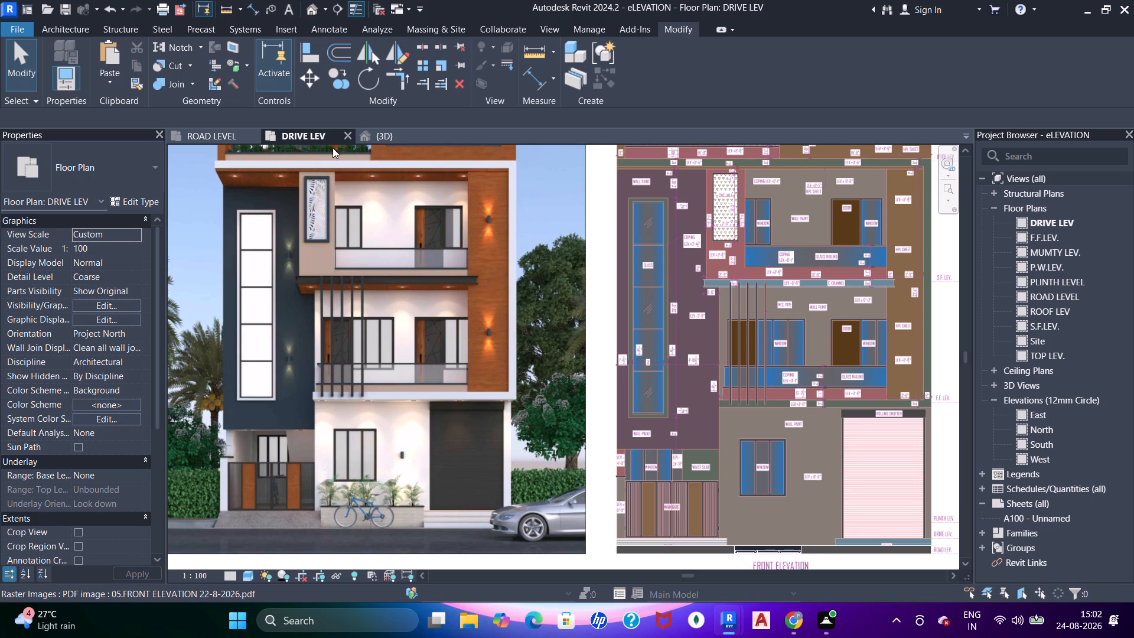
left_click(372, 135)
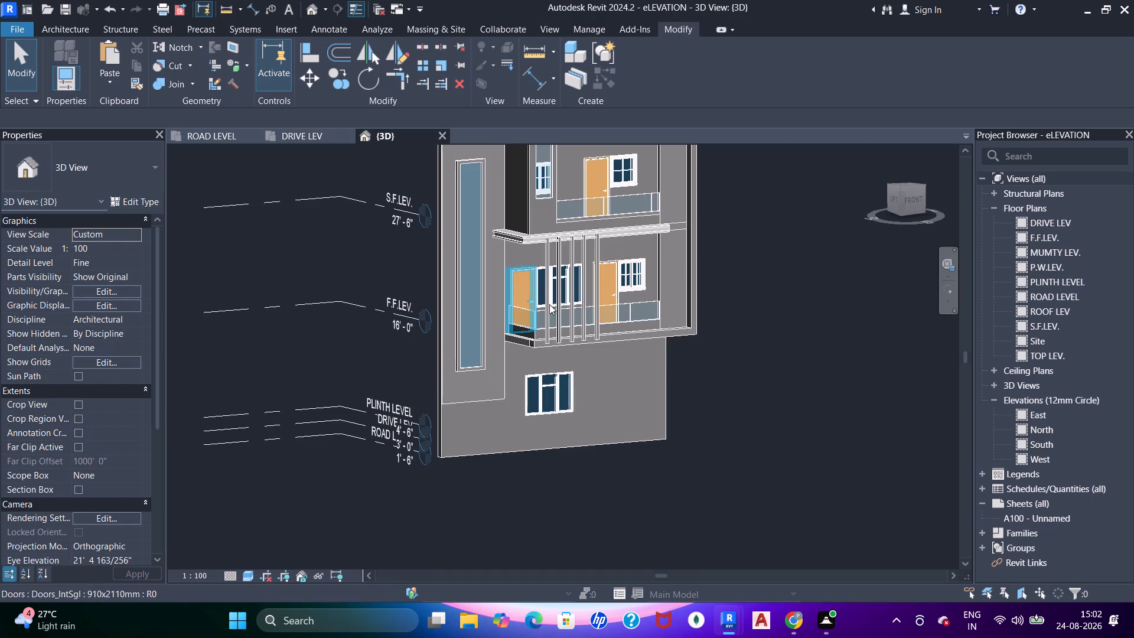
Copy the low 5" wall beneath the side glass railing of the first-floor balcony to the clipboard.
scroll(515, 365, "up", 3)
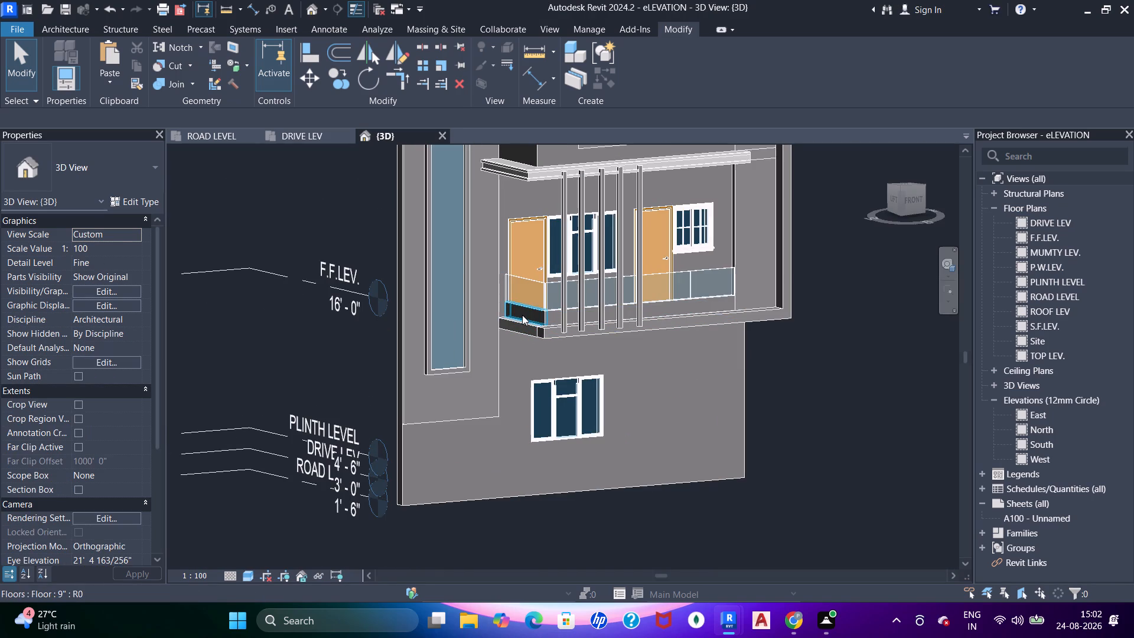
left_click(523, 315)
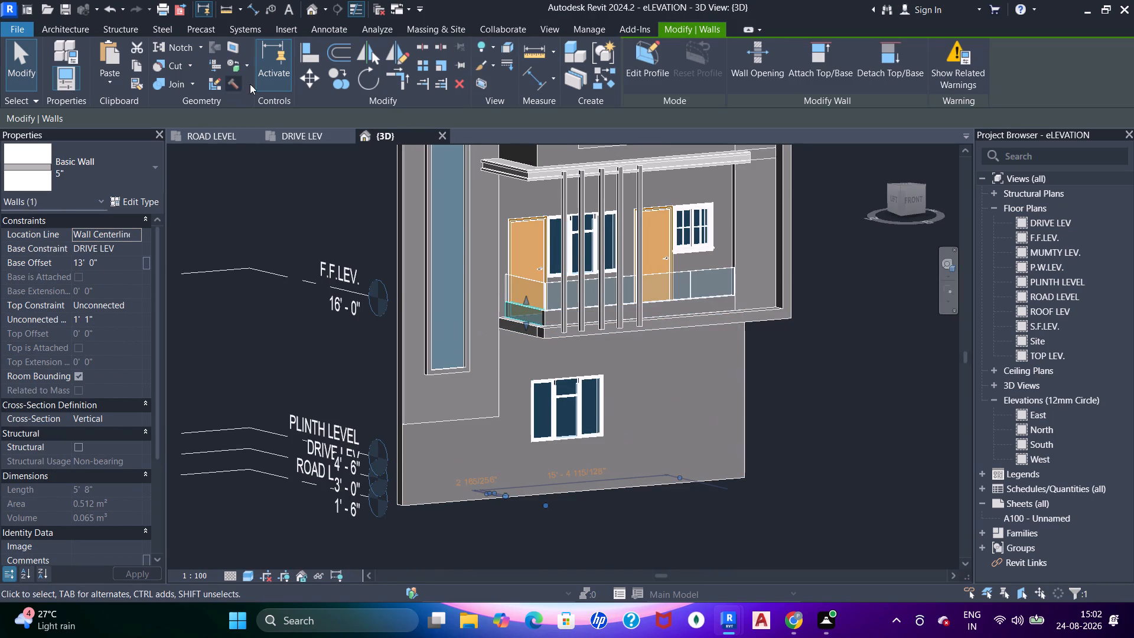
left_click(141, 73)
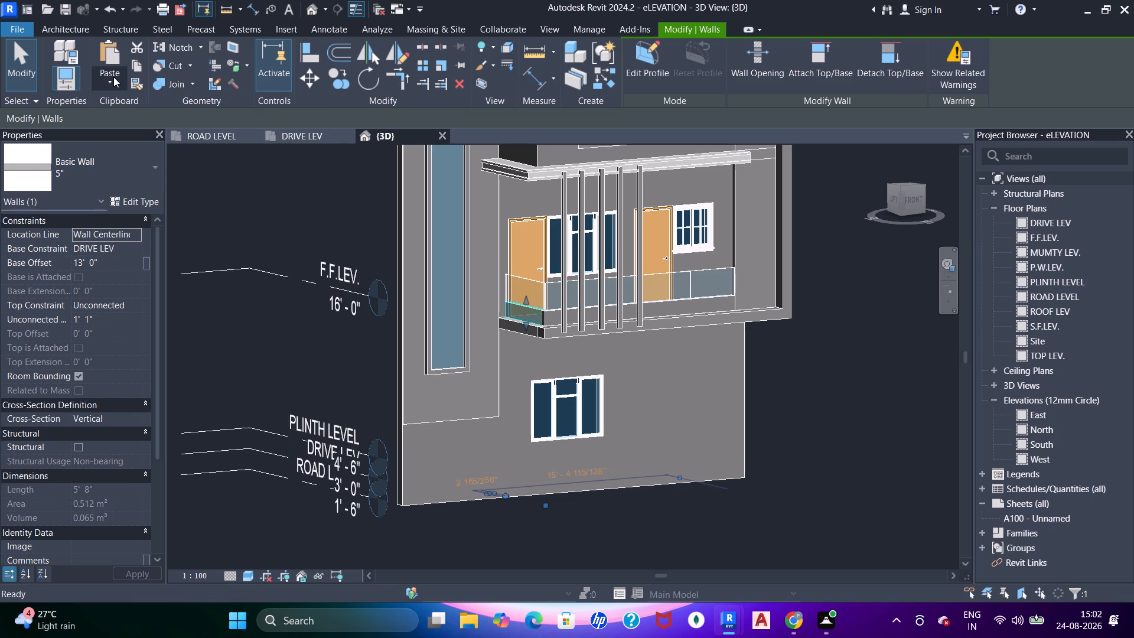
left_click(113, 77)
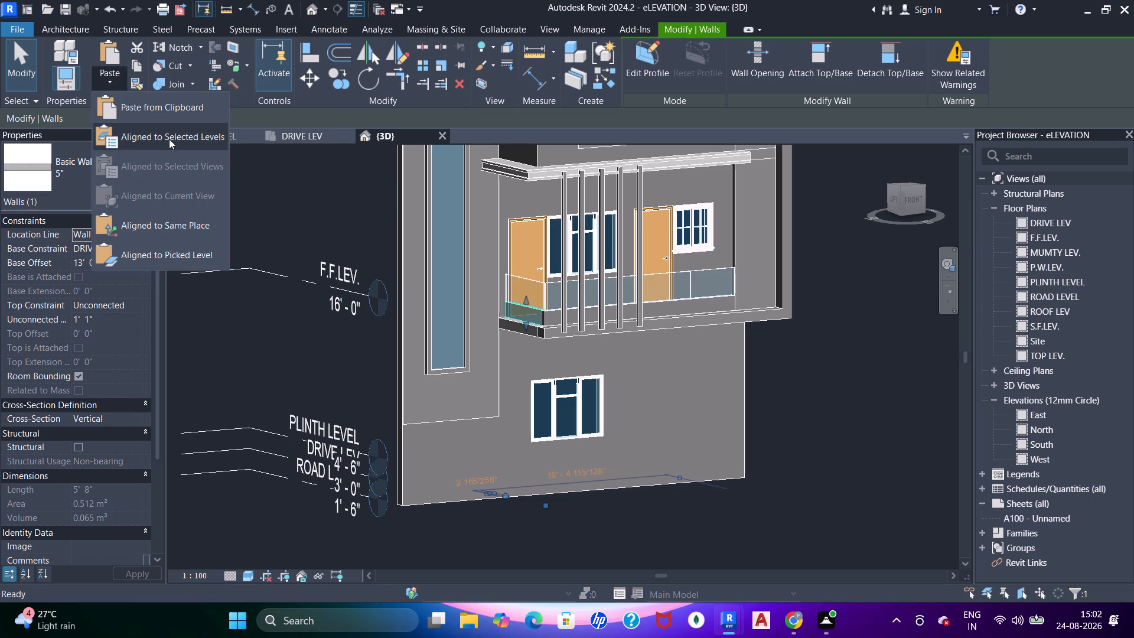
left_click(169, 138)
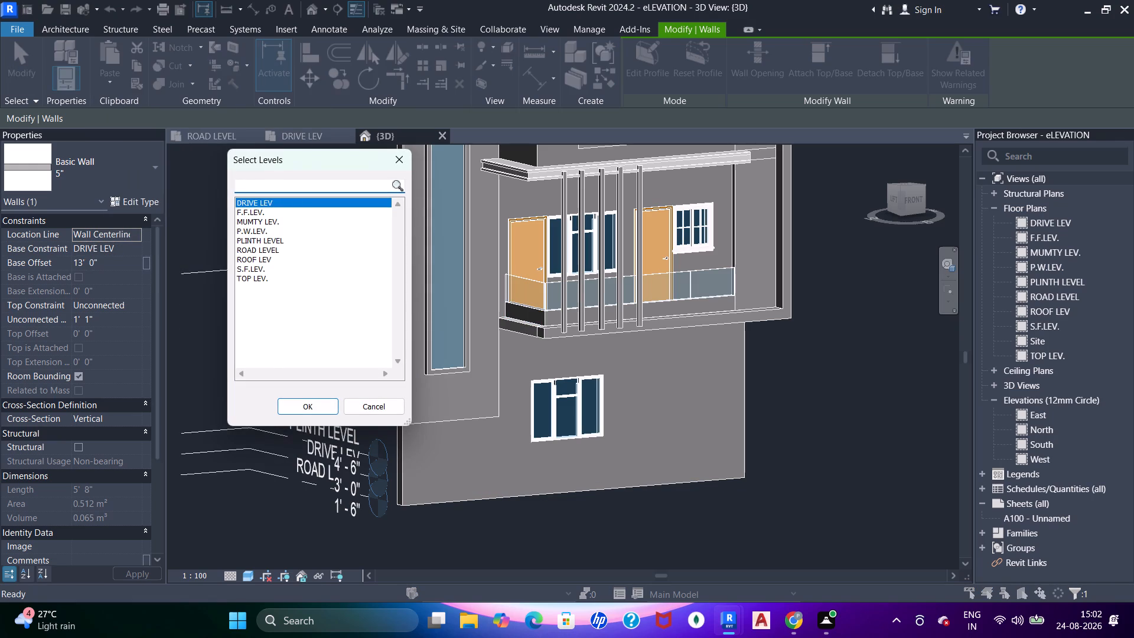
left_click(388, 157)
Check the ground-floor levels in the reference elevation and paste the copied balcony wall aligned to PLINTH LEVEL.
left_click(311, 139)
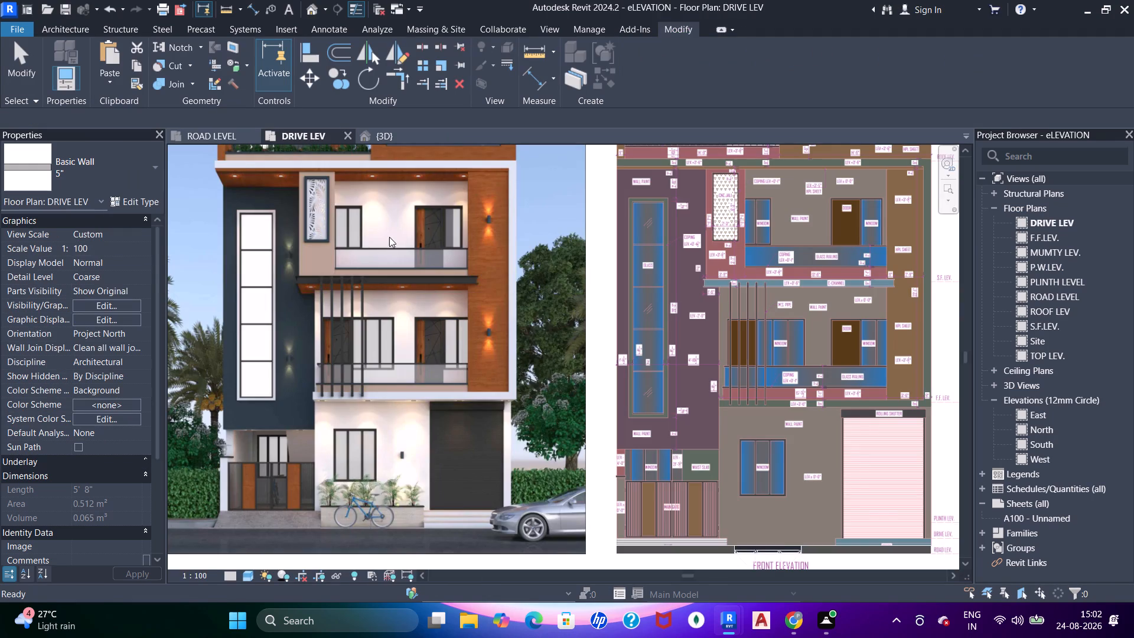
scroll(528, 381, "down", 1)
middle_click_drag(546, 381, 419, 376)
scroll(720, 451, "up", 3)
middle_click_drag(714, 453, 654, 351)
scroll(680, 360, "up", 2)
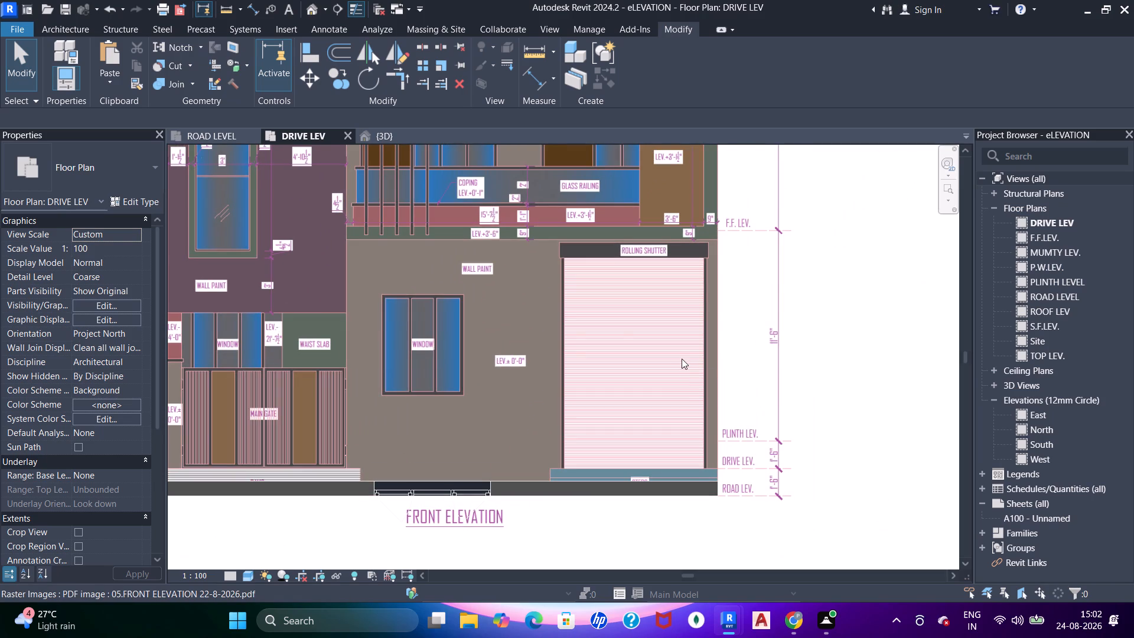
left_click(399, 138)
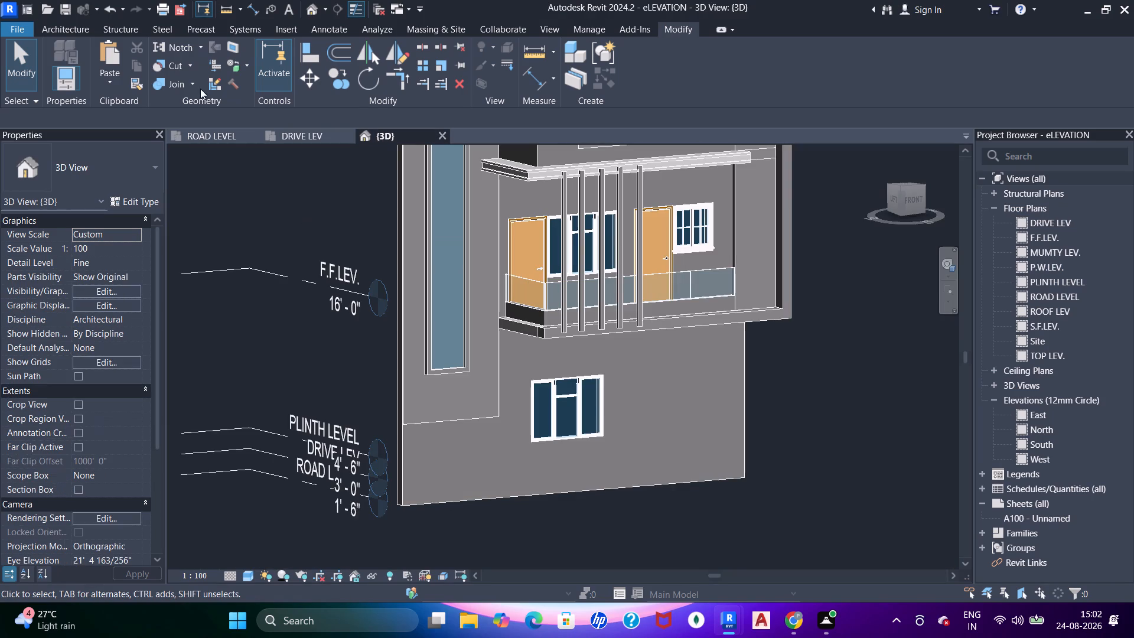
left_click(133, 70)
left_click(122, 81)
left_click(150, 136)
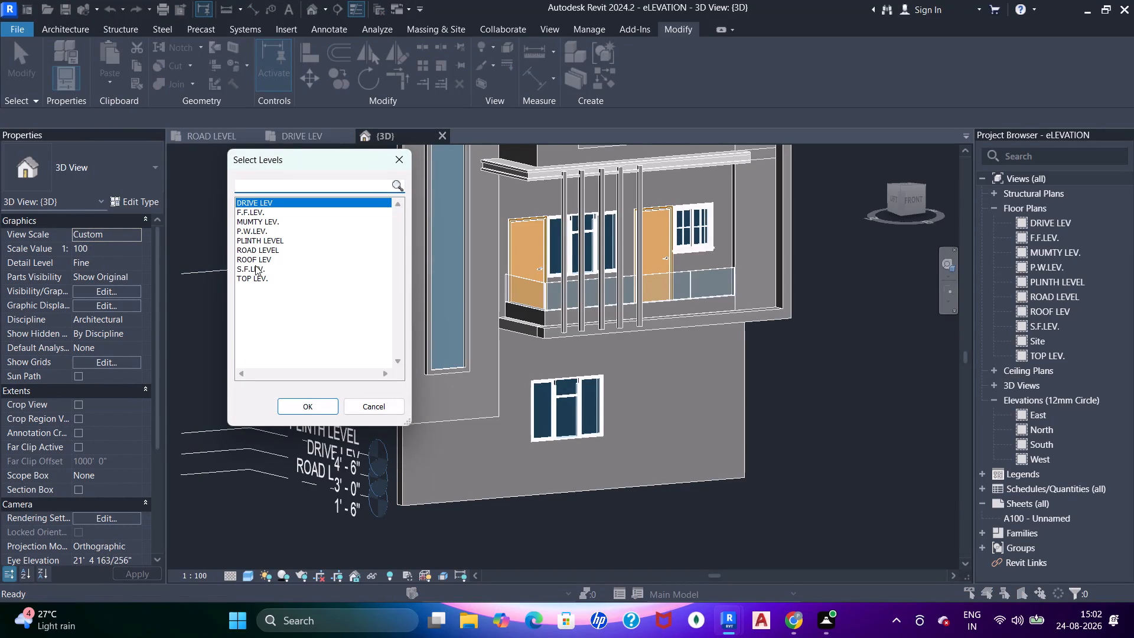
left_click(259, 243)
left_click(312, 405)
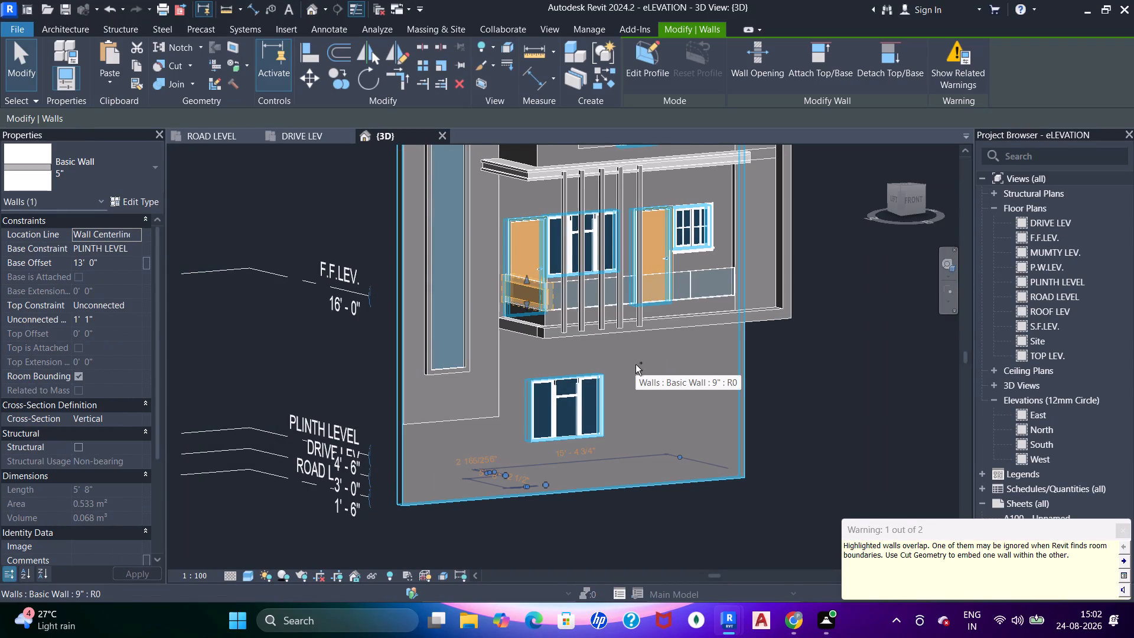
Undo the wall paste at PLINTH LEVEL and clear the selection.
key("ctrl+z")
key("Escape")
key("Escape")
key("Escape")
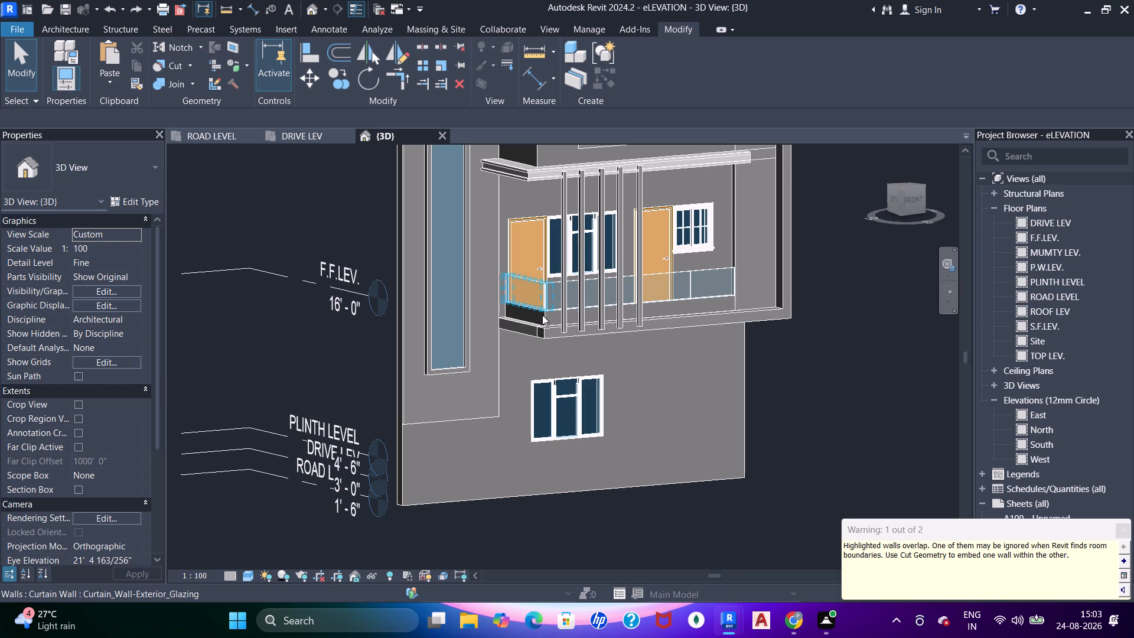
Copy the low 5" wall under the first-floor balcony's side railing and paste it aligned to DRIVE LEV.
left_click(530, 315)
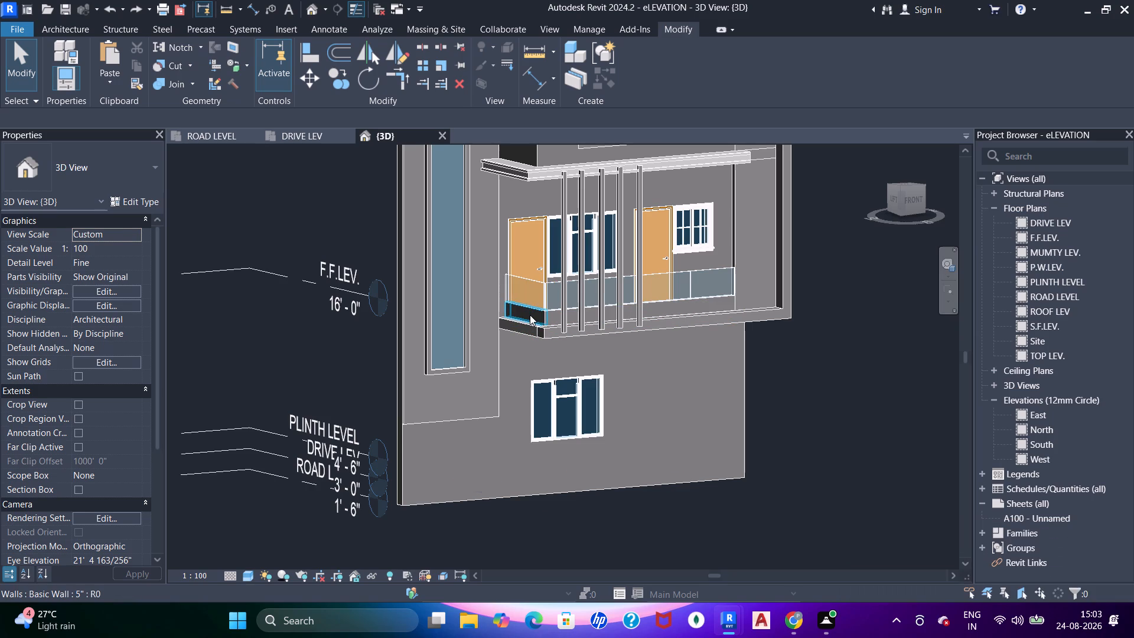
left_click(134, 67)
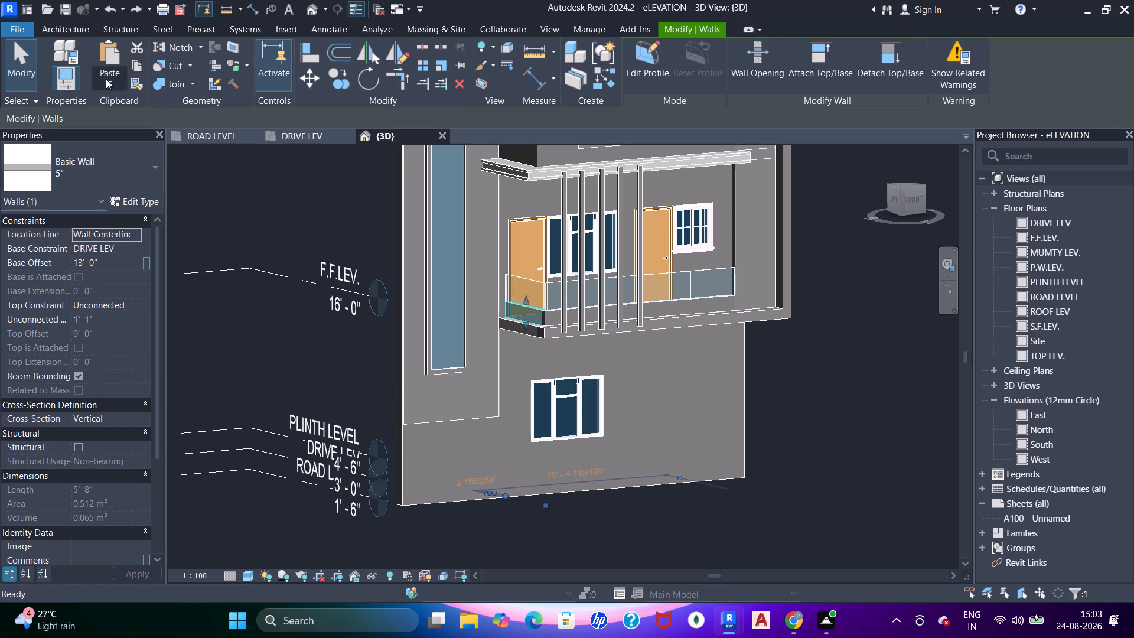
left_click(106, 79)
left_click(154, 136)
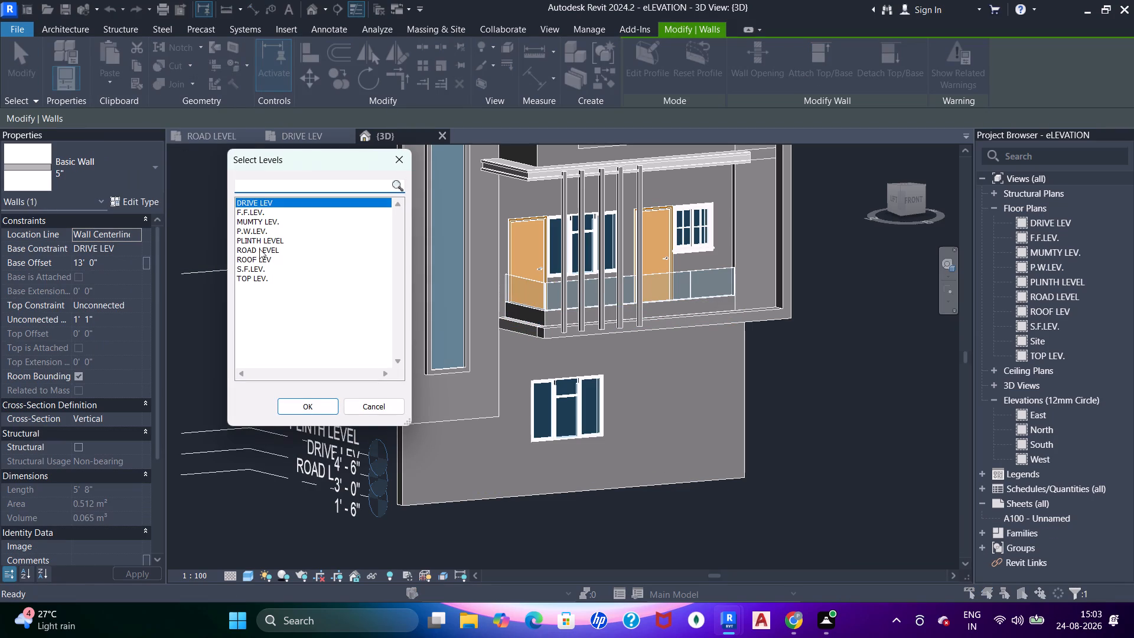
left_click(398, 165)
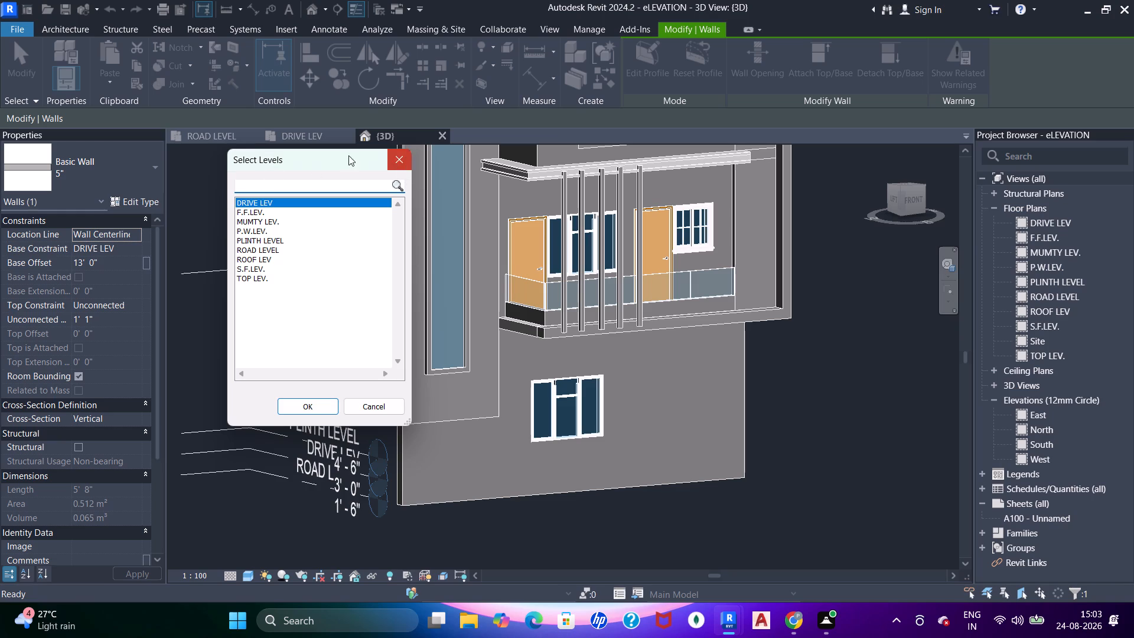
left_click(308, 141)
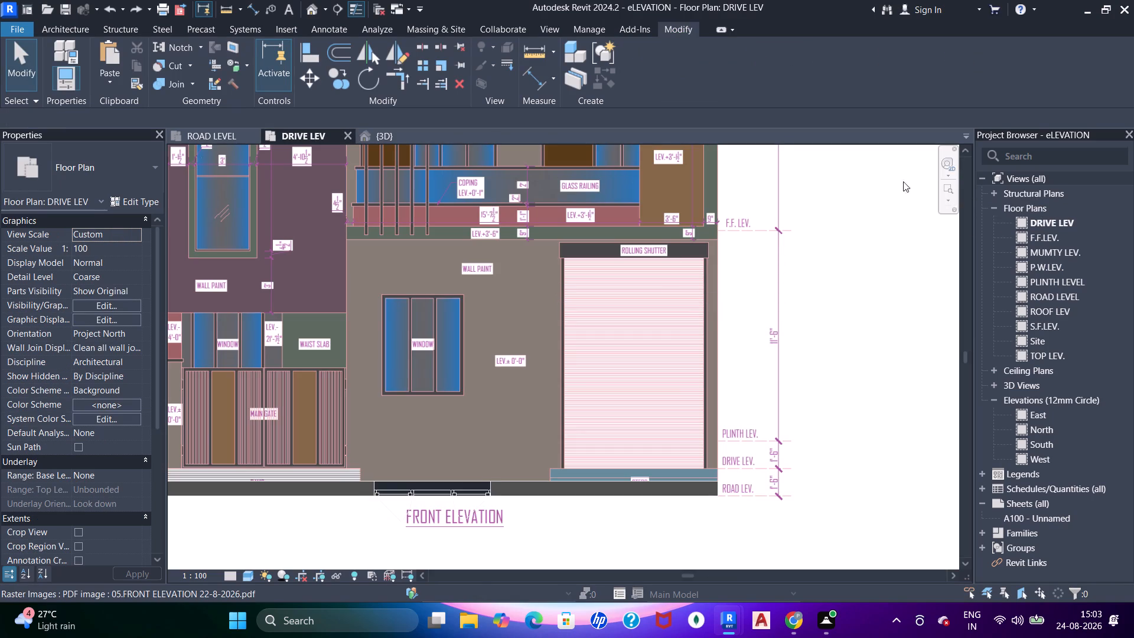
left_click(377, 140)
left_click(103, 71)
left_click(157, 141)
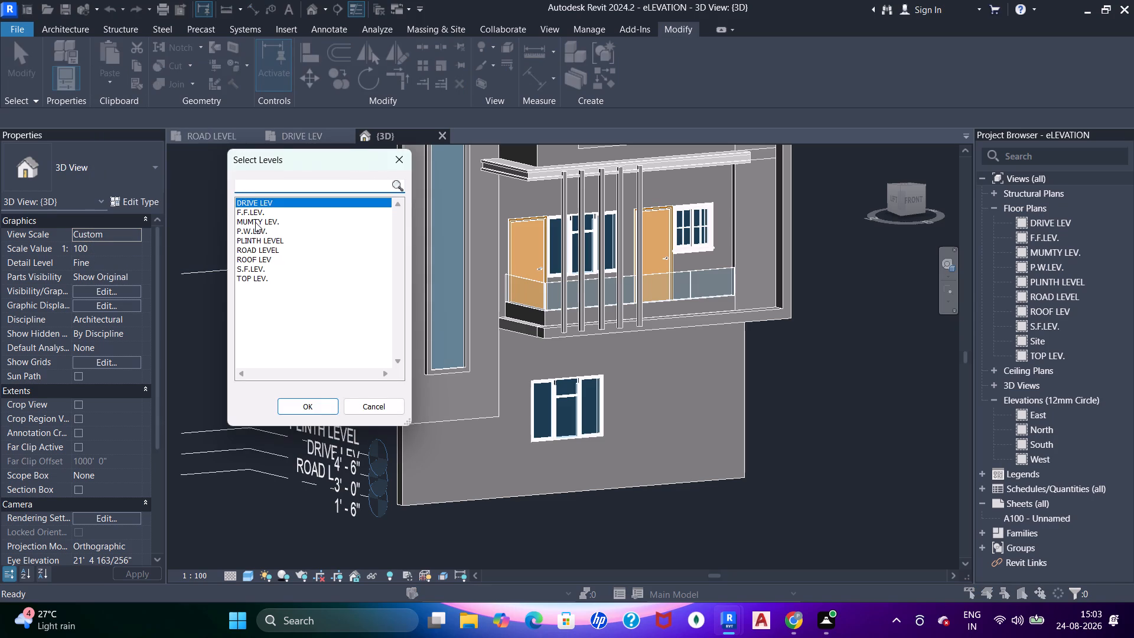
left_click_drag(307, 409, 301, 393)
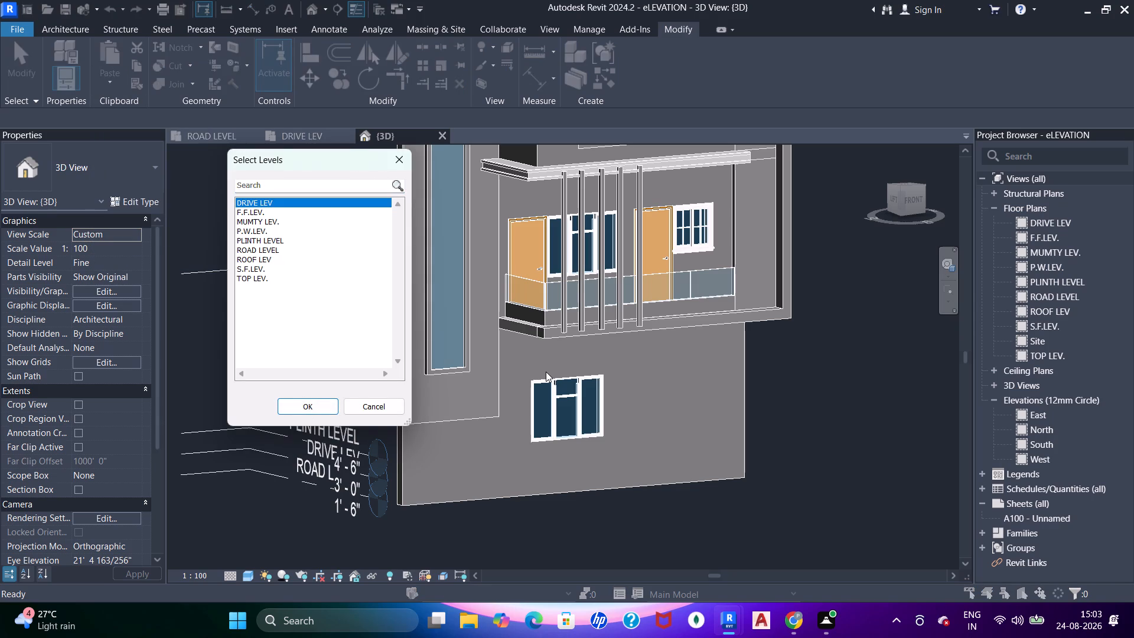
left_click_drag(307, 402, 315, 403)
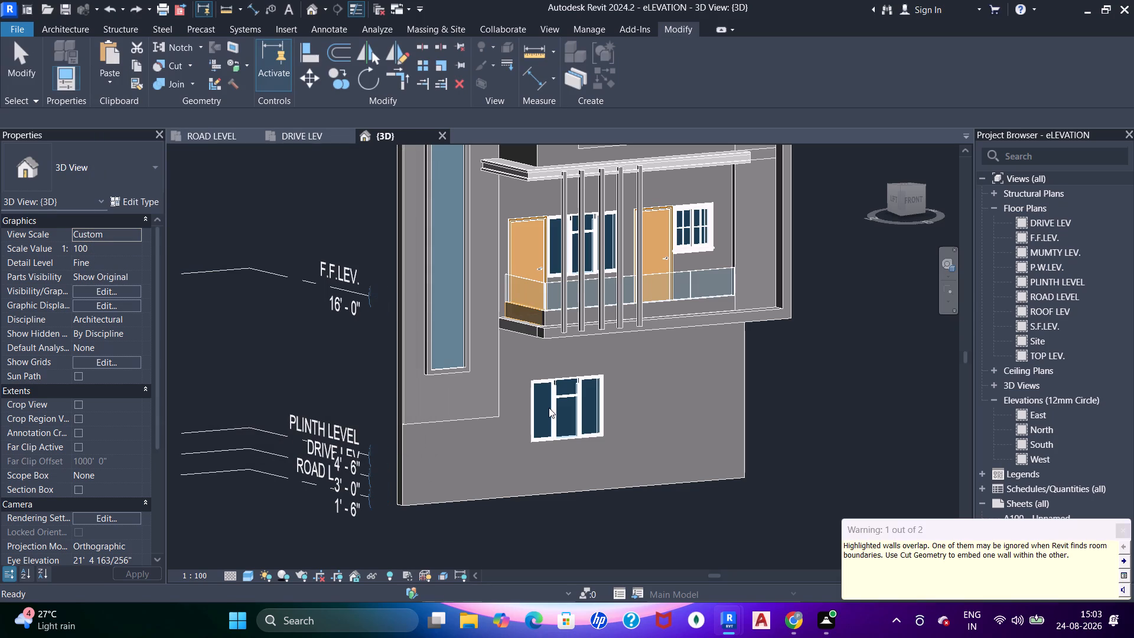
Pull the pasted wall's base and top below the balcony slab, to about 6'-1" base offset and 5'-4" height.
middle_click_drag(519, 357, 536, 346)
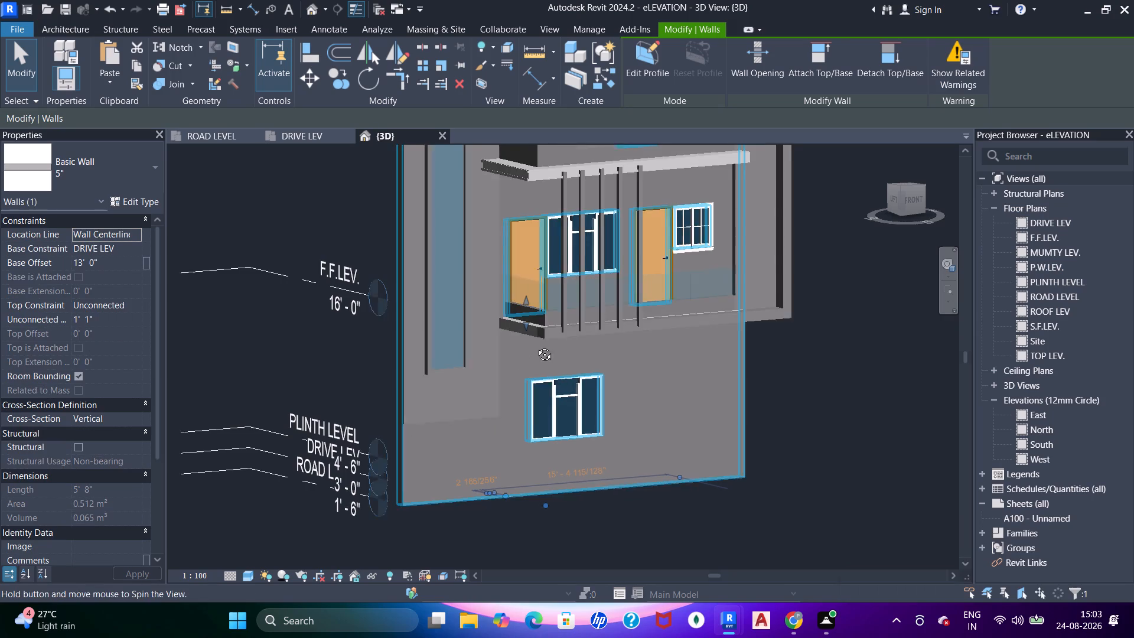
middle_click_drag(536, 346, 546, 335)
scroll(530, 330, "up", 5)
left_click_drag(519, 315, 507, 506)
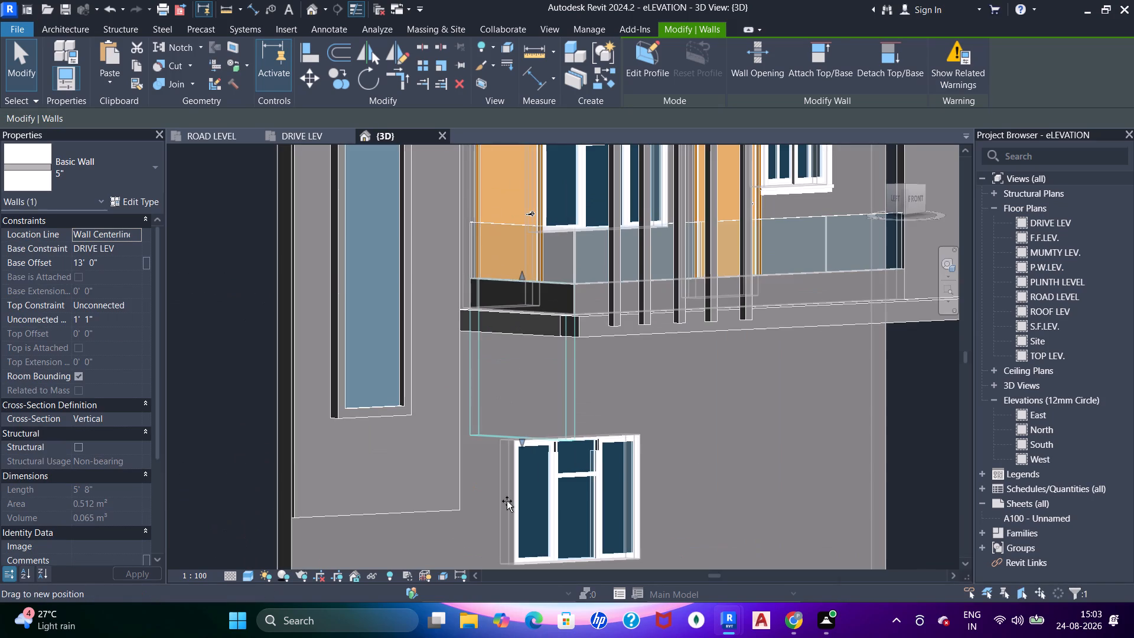
left_click_drag(521, 275, 516, 356)
Stretch the pasted 5" wall down to a 0' base offset and up to the balcony slab's underside, 12'-3" high.
middle_click_drag(539, 423, 539, 304)
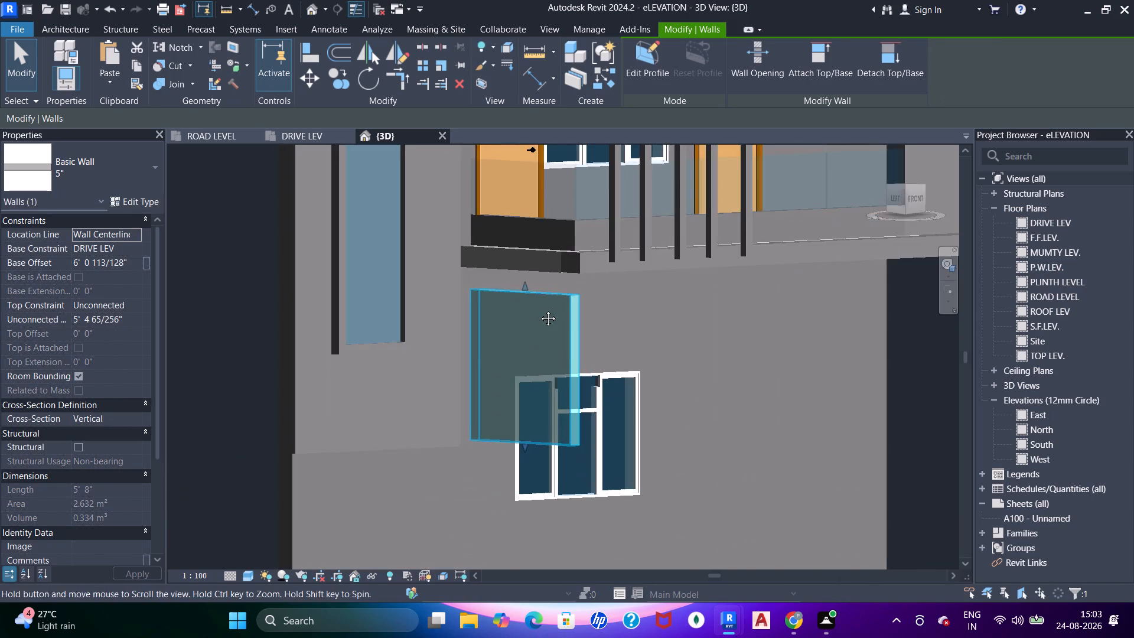
scroll(571, 329, "down", 4)
middle_click_drag(592, 395, 561, 418, "shift")
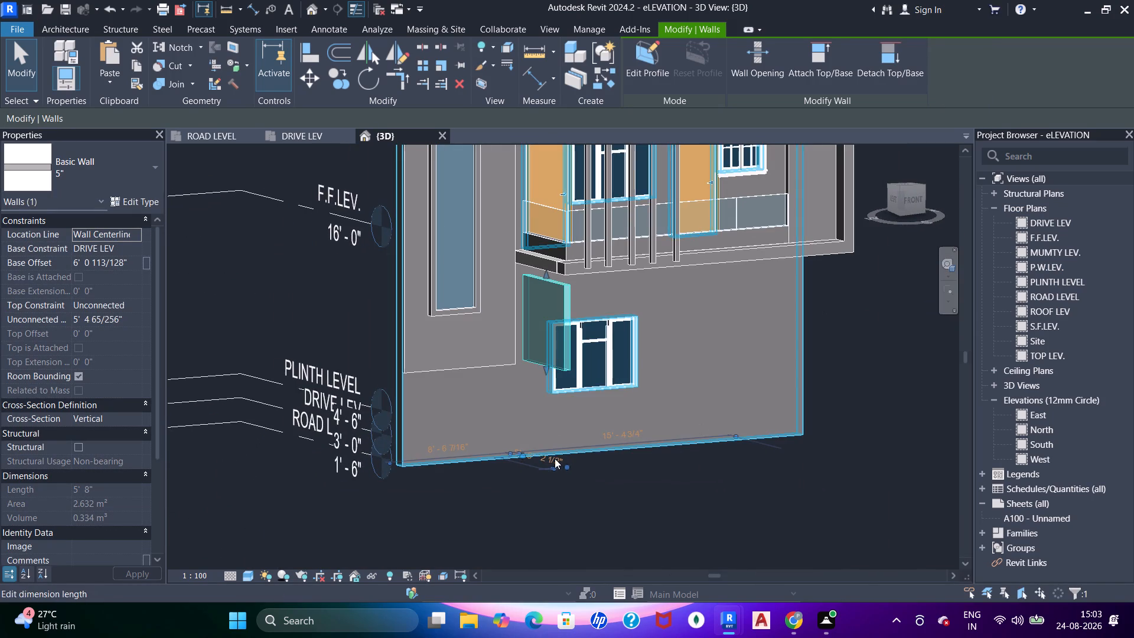
scroll(537, 428, "up", 3)
left_click_drag(549, 337, 542, 443)
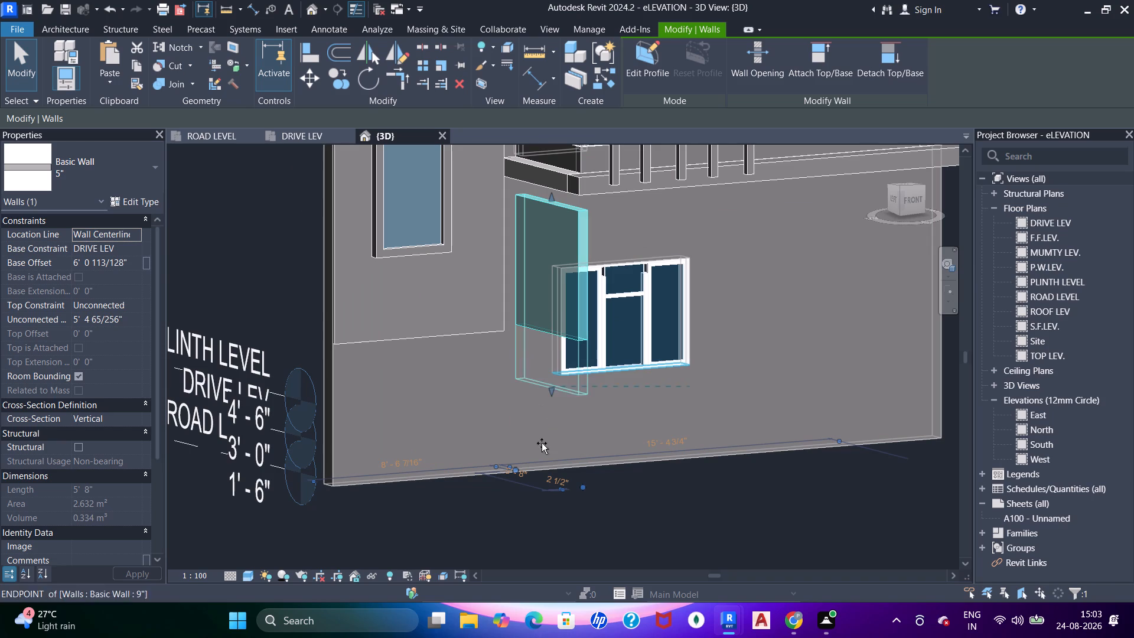
left_click_drag(542, 443, 546, 479)
scroll(546, 473, "down", 6)
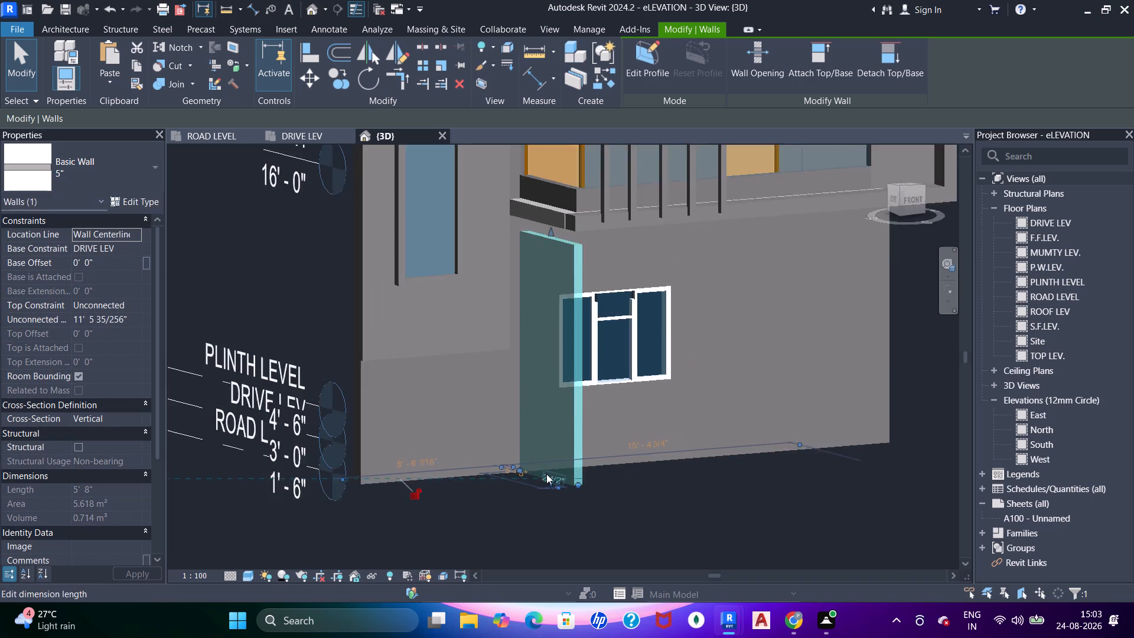
middle_click_drag(548, 486, 579, 448)
scroll(581, 373, "up", 5)
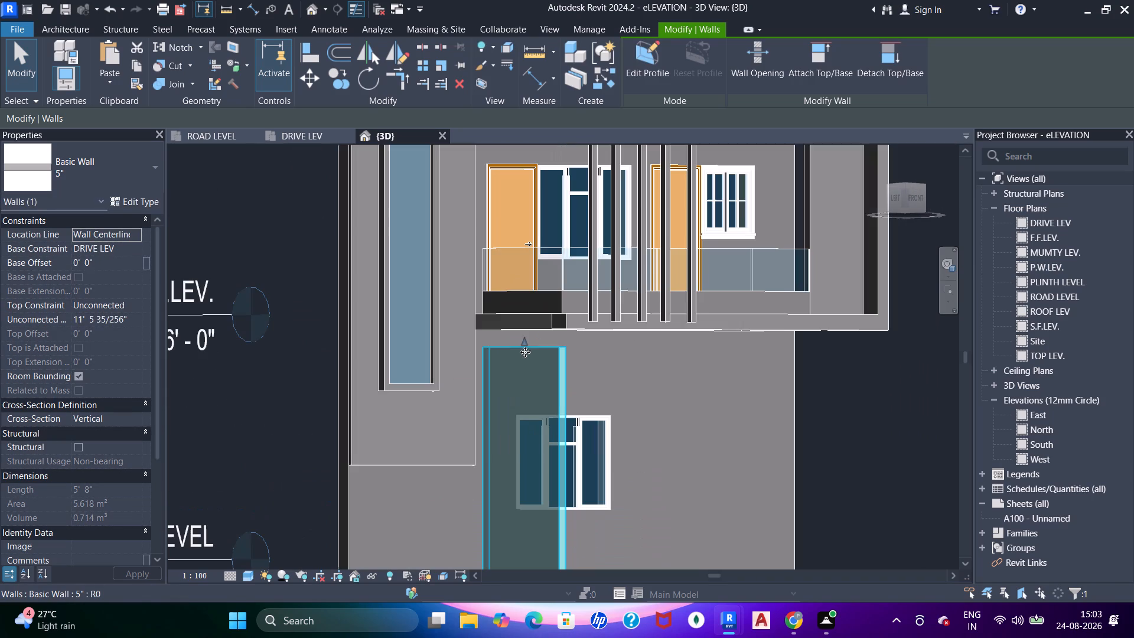
left_click_drag(527, 349, 526, 327)
scroll(653, 308, "down", 4)
middle_click_drag(555, 343, 477, 330, "shift")
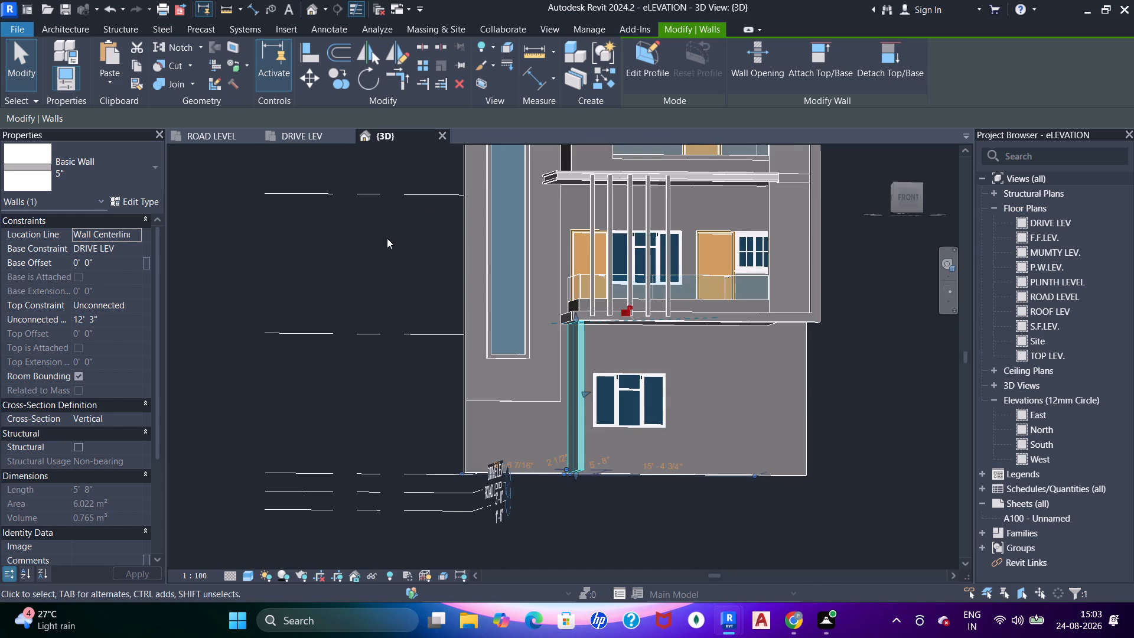
Compare the new ground-floor side wall in 3D with the gate and entrance area of the reference in the DRIVE LEV plan.
left_click(316, 139)
scroll(427, 252, "down", 5)
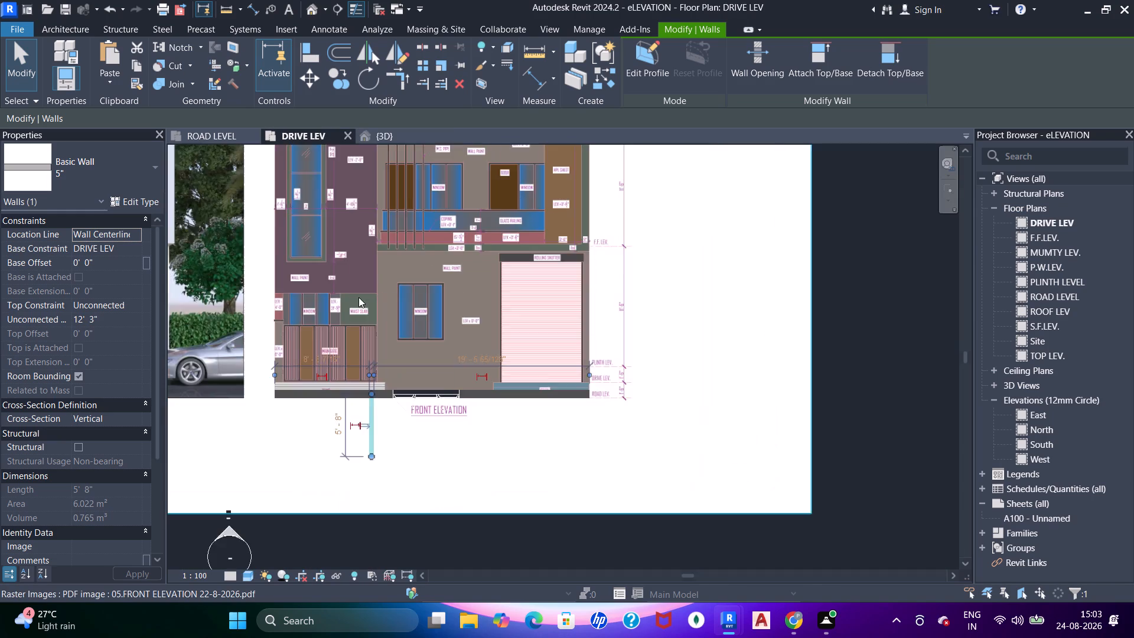
middle_click_drag(359, 297, 719, 347)
scroll(385, 360, "up", 3)
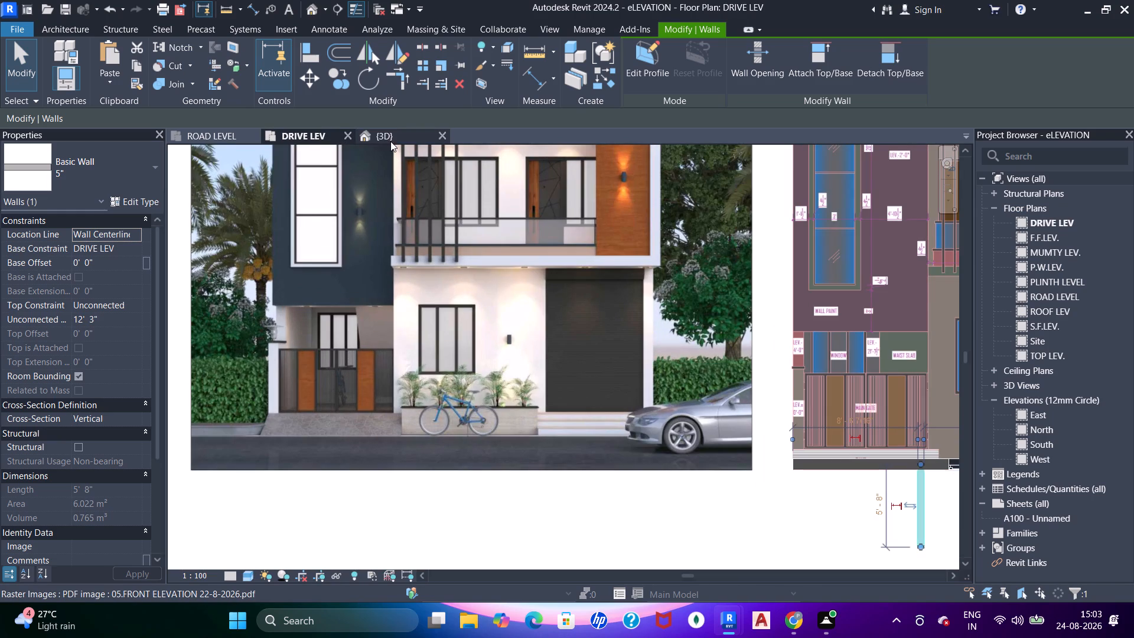
left_click(387, 132)
middle_click_drag(510, 367, 625, 383, "shift")
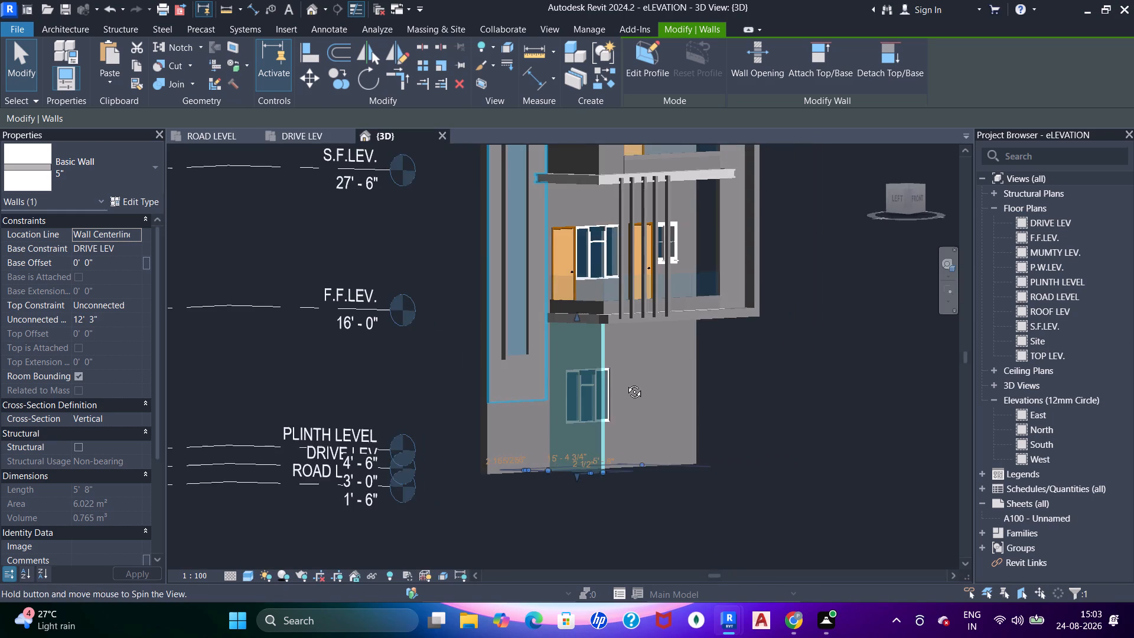
middle_click_drag(625, 383, 523, 435, "shift")
left_click(302, 132)
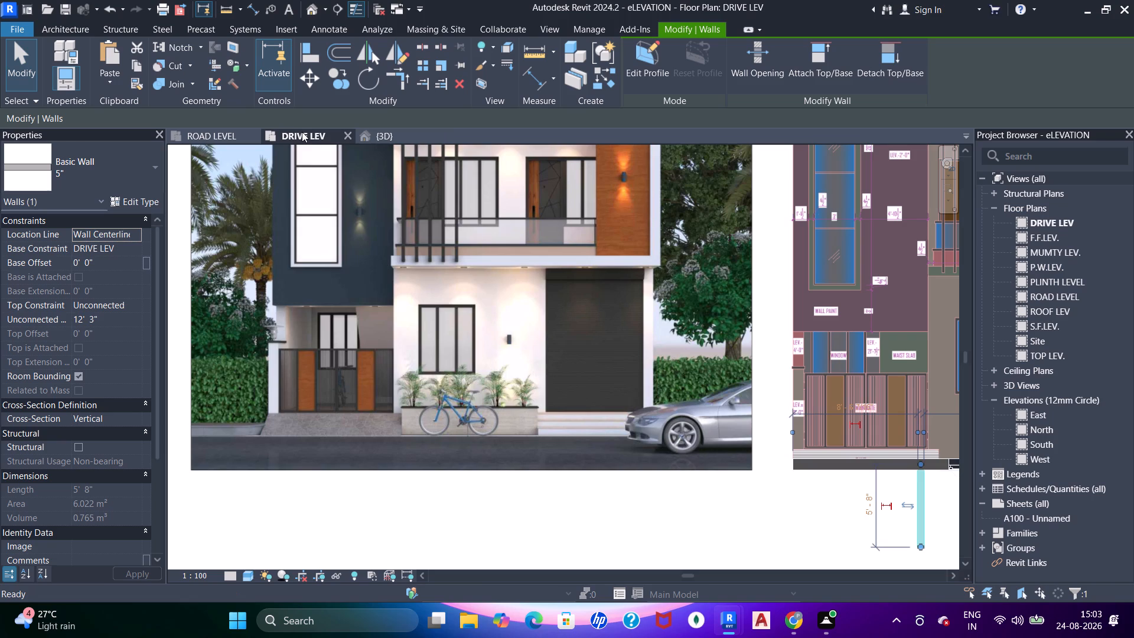
Examine the ground-floor side wall under the balcony in 3D from several angles against the reference rendering in the DRIVE LEV plan.
left_click(374, 141)
middle_click_drag(597, 425, 626, 415, "shift")
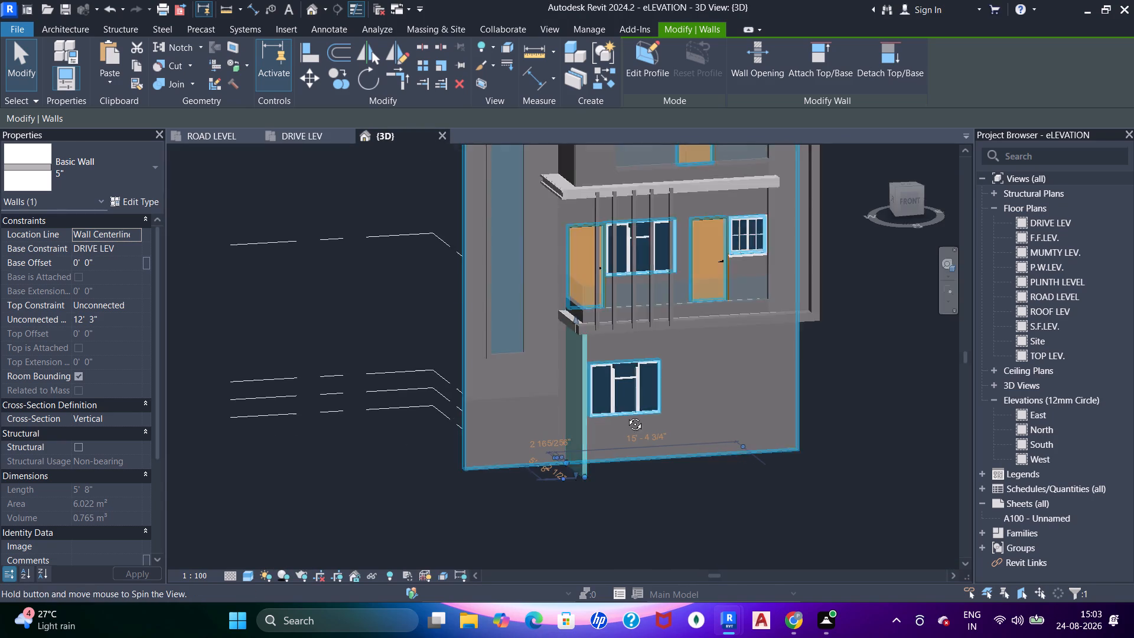
middle_click_drag(626, 415, 720, 337, "shift")
scroll(574, 445, "up", 4)
middle_click_drag(595, 402, 621, 476, "shift")
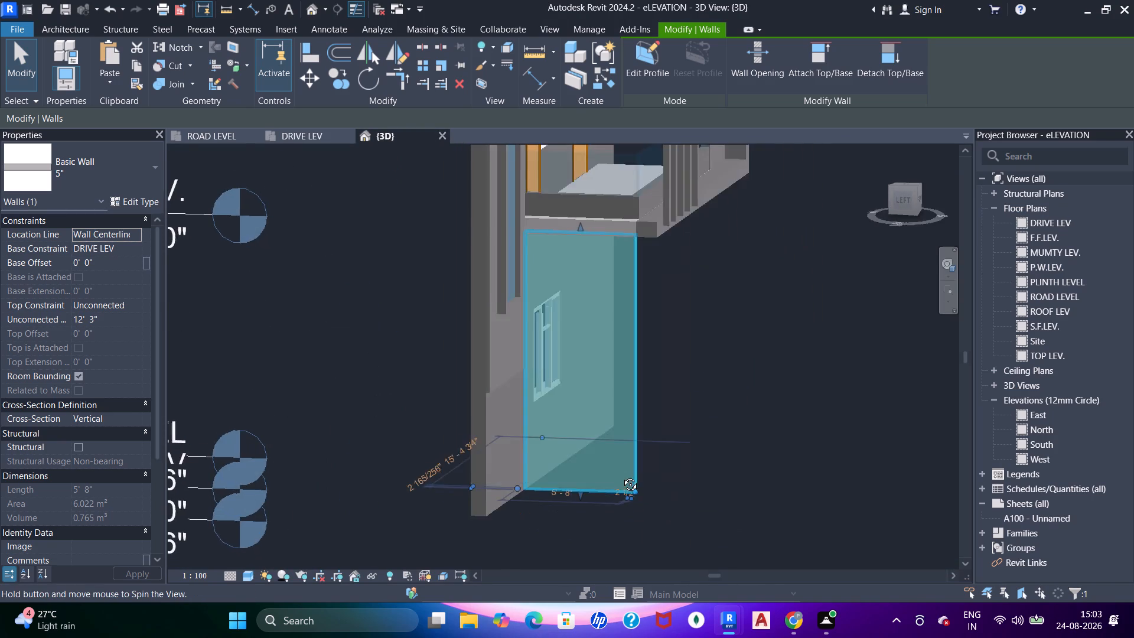
middle_click_drag(621, 476, 627, 526, "shift")
middle_click_drag(620, 342, 634, 251, "shift")
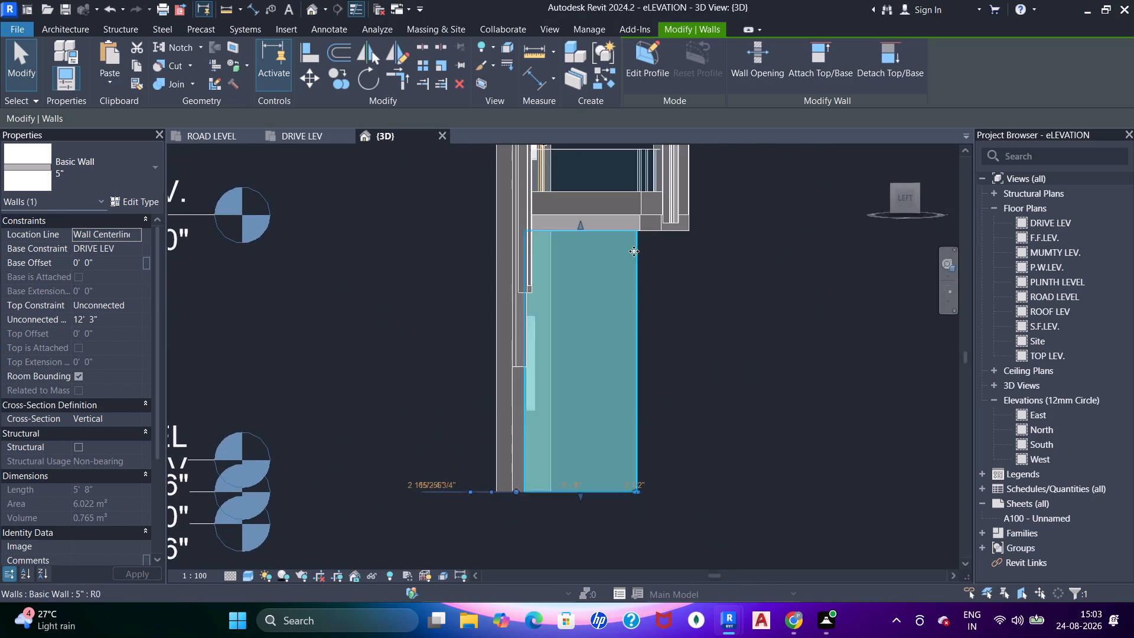
key("Escape")
middle_click_drag(691, 399, 508, 205, "shift")
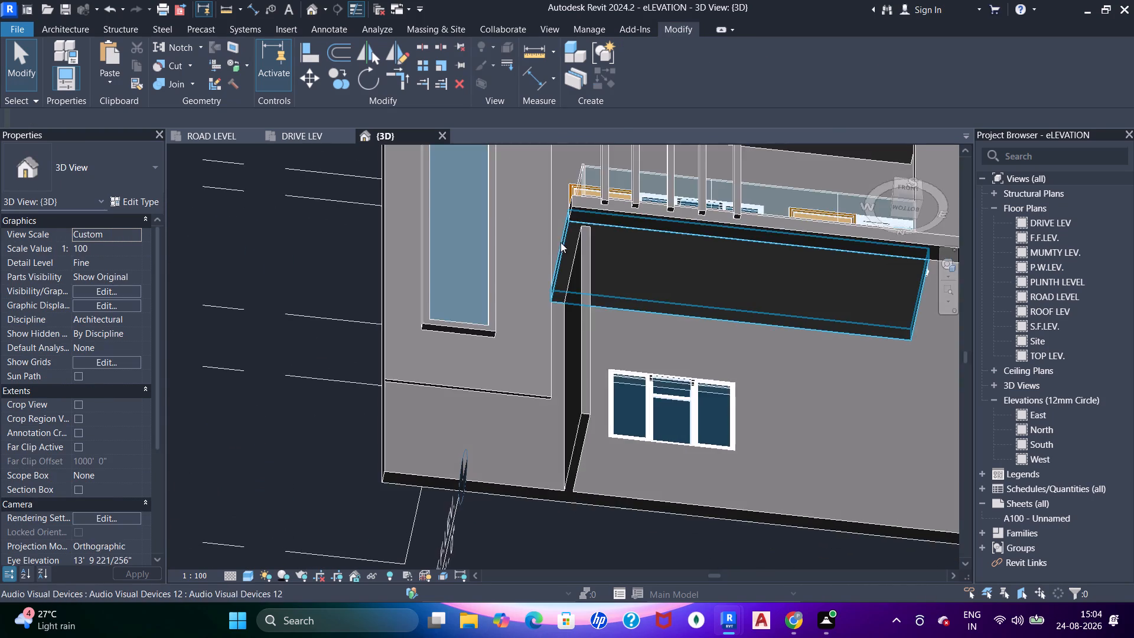
middle_click_drag(561, 242, 532, 386, "shift")
middle_click_drag(509, 323, 558, 431, "shift")
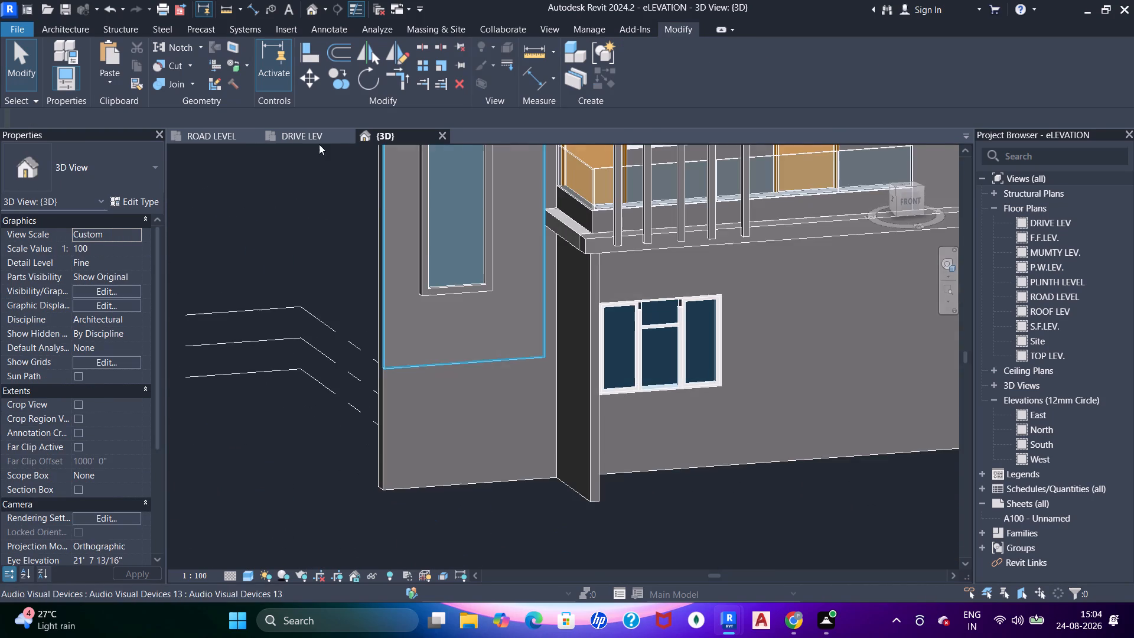
left_click(302, 137)
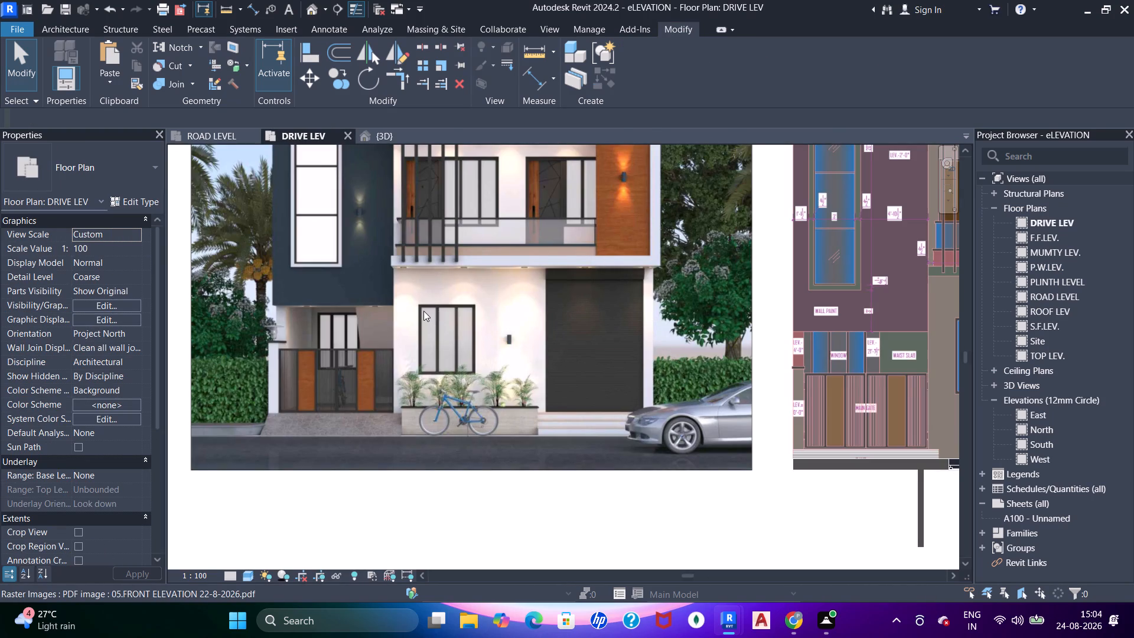
left_click(390, 141)
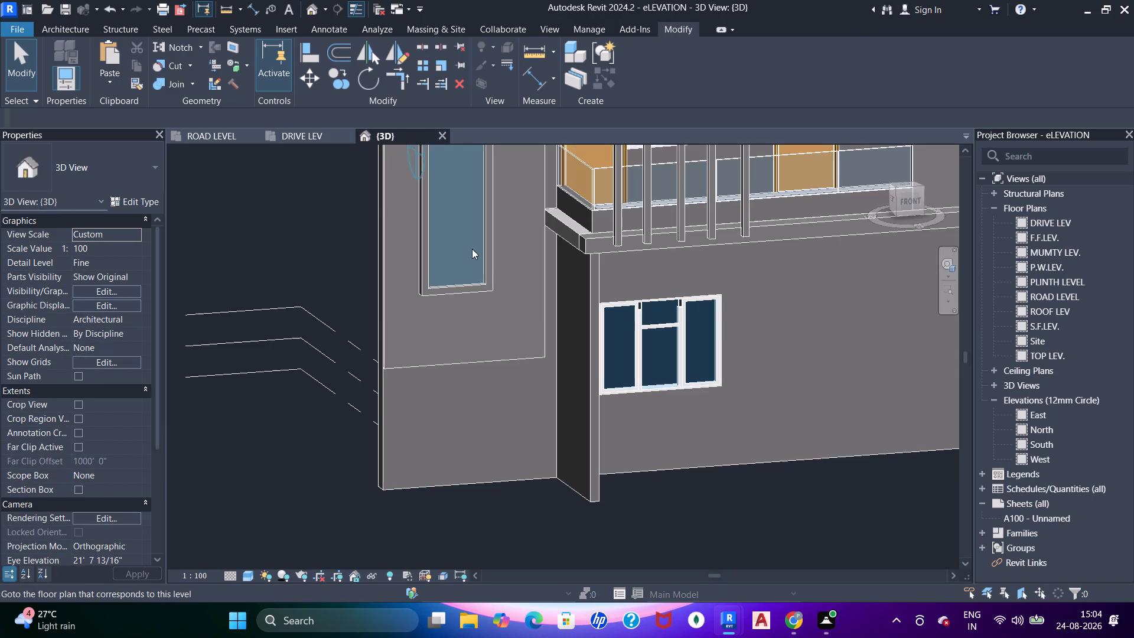
scroll(481, 262, "down", 1)
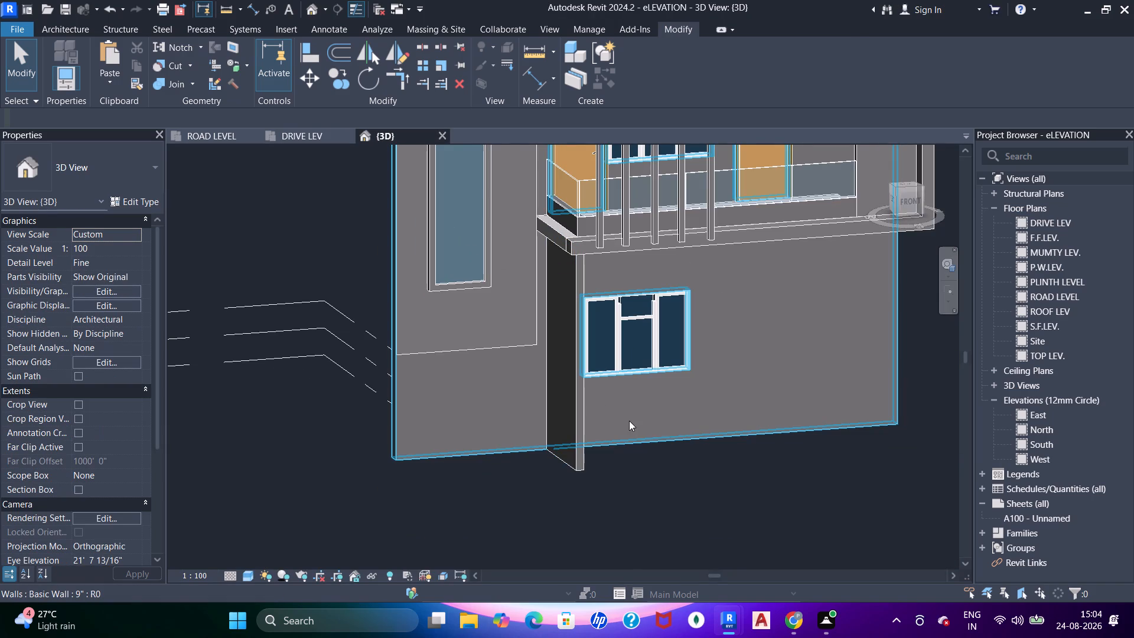
left_click(284, 134)
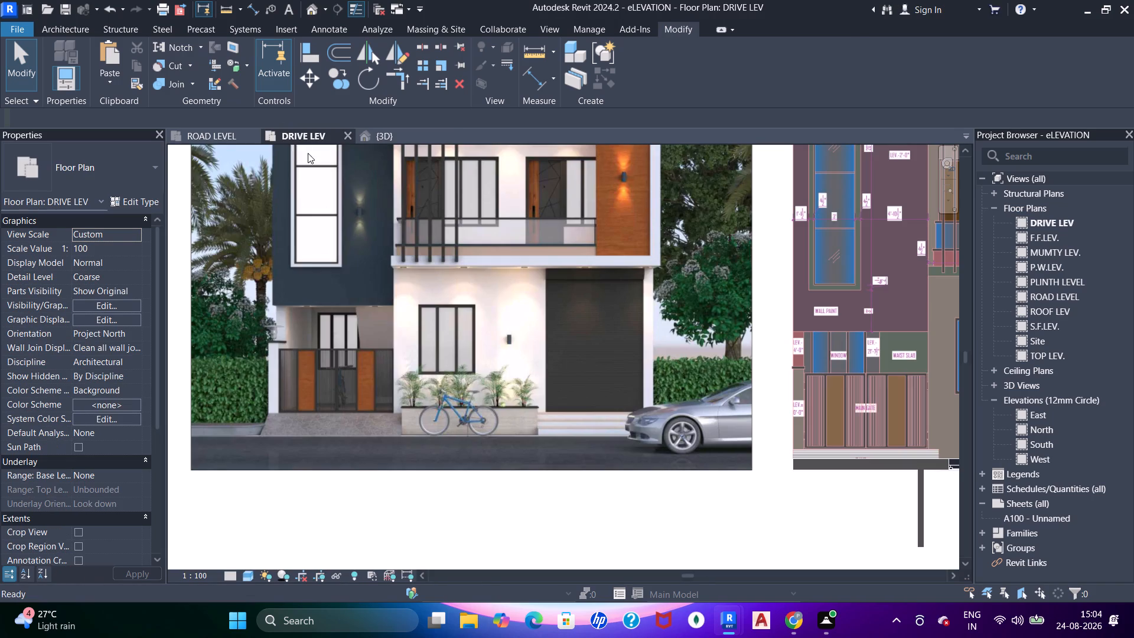
left_click(389, 136)
scroll(535, 306, "down", 4)
middle_click_drag(498, 334, 598, 355, "shift")
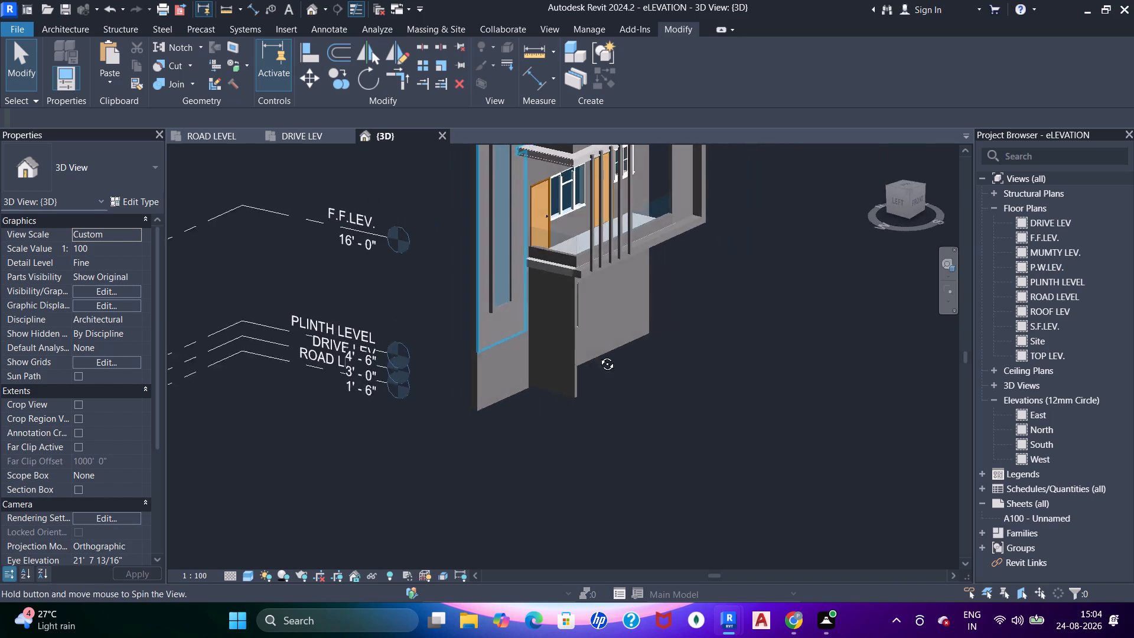
middle_click_drag(598, 355, 640, 340, "shift")
left_click(295, 141)
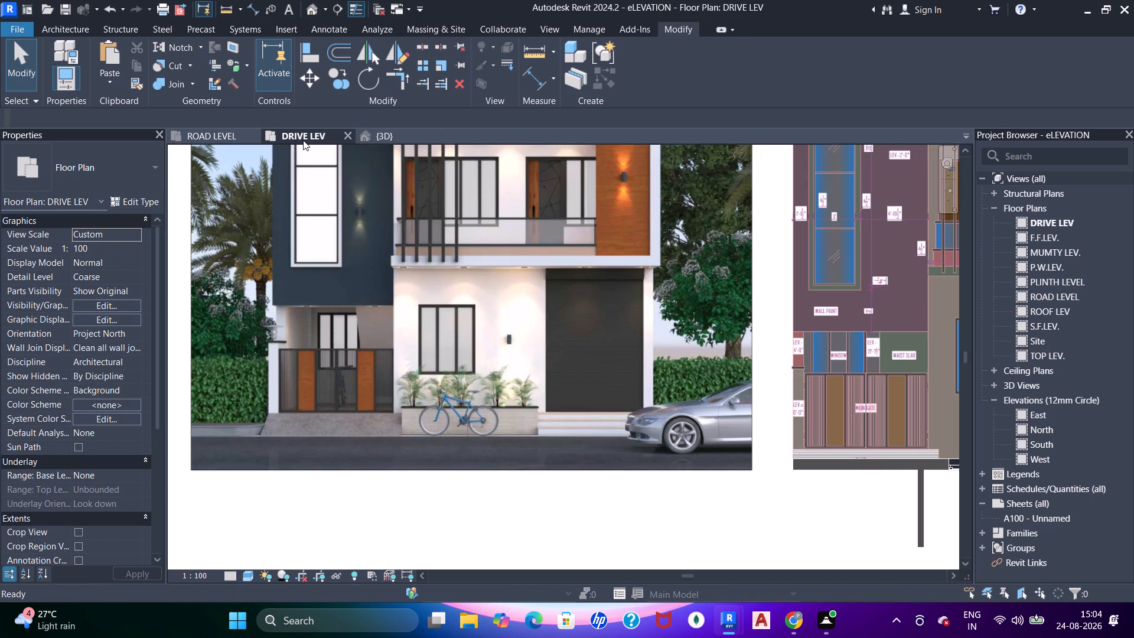
left_click(399, 134)
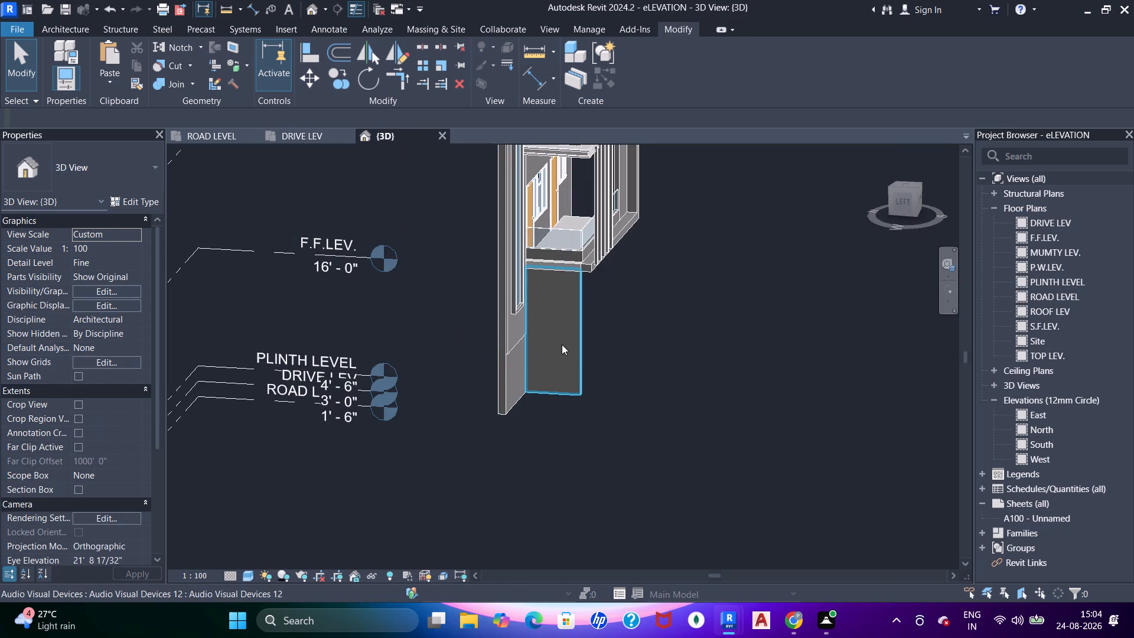
Extend the inner end of the 5" side wall back through the main front wall, making it 8'-7" long.
left_click(562, 344)
middle_click_drag(530, 341, 570, 323, "shift")
scroll(517, 415, "up", 4)
middle_click_drag(509, 412, 470, 399, "shift")
scroll(506, 387, "up", 2)
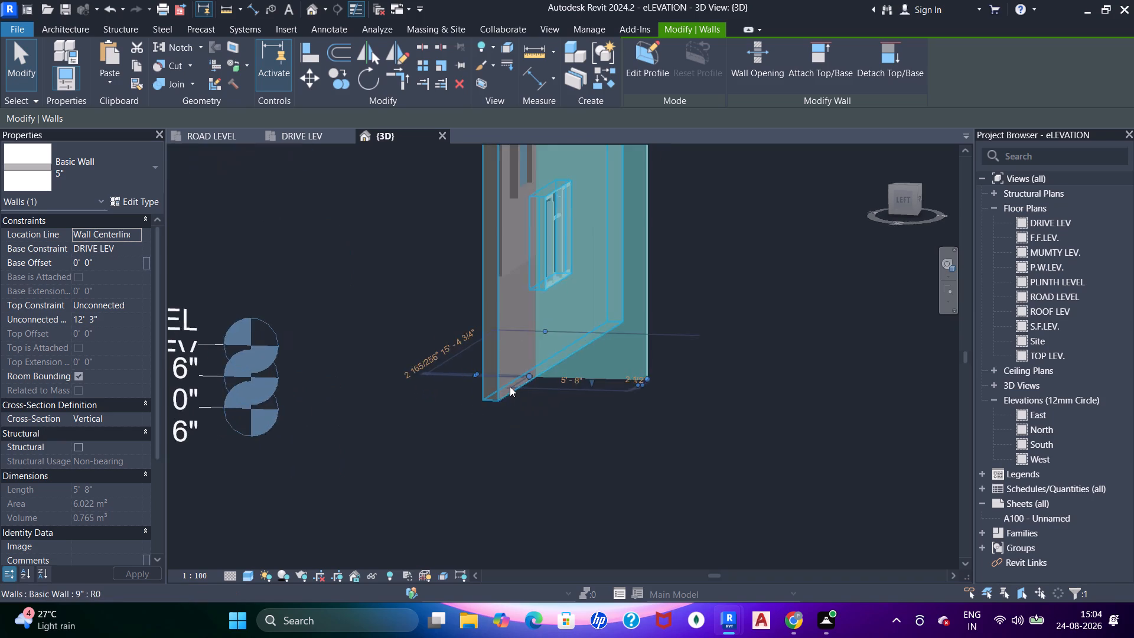
scroll(510, 386, "up", 3)
middle_click_drag(500, 402, 535, 418, "shift")
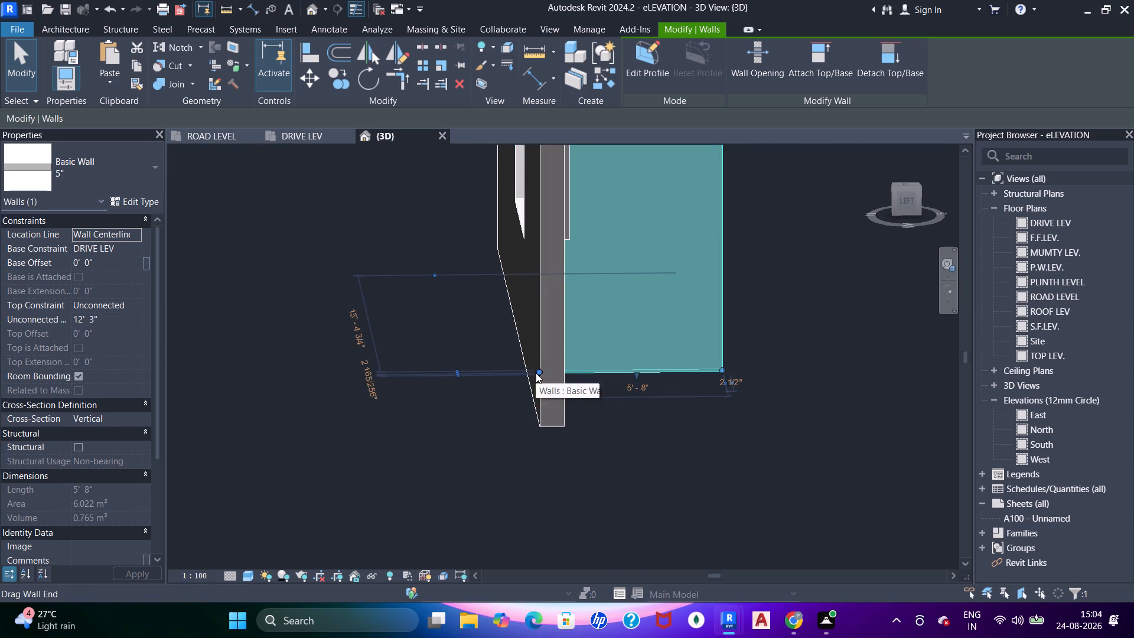
left_click_drag(539, 369, 483, 380)
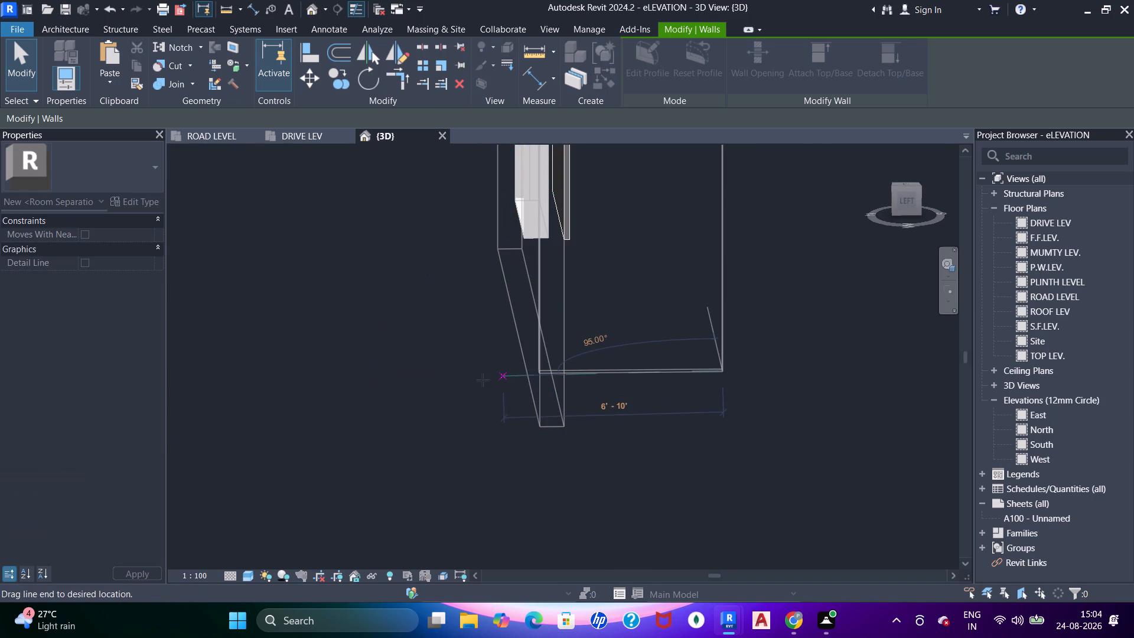
left_click_drag(483, 380, 445, 372)
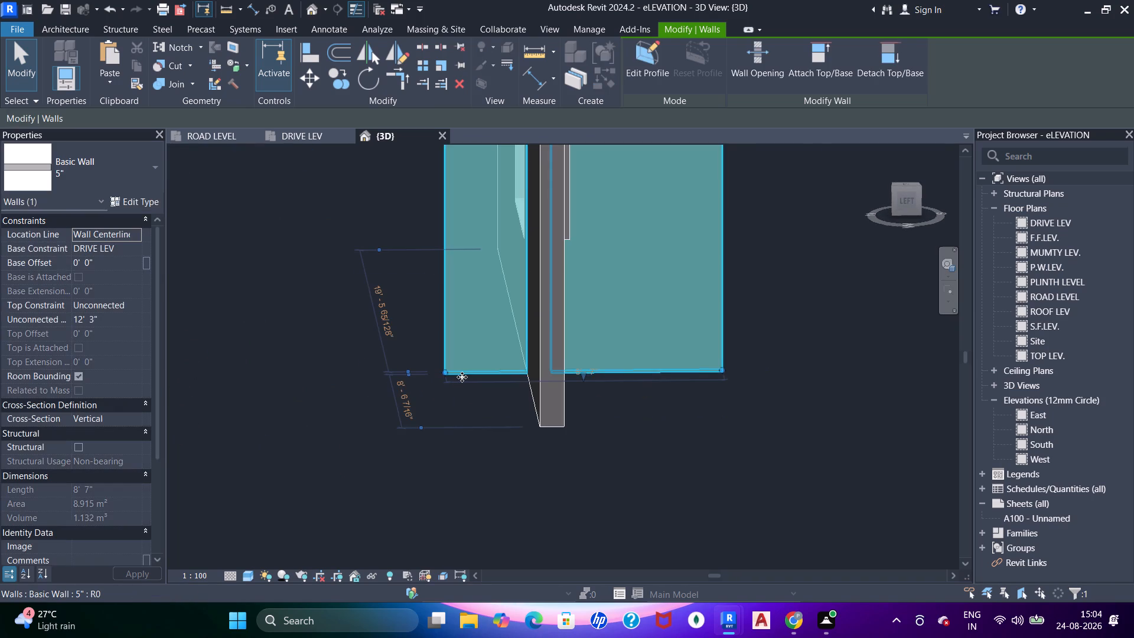
key("Escape")
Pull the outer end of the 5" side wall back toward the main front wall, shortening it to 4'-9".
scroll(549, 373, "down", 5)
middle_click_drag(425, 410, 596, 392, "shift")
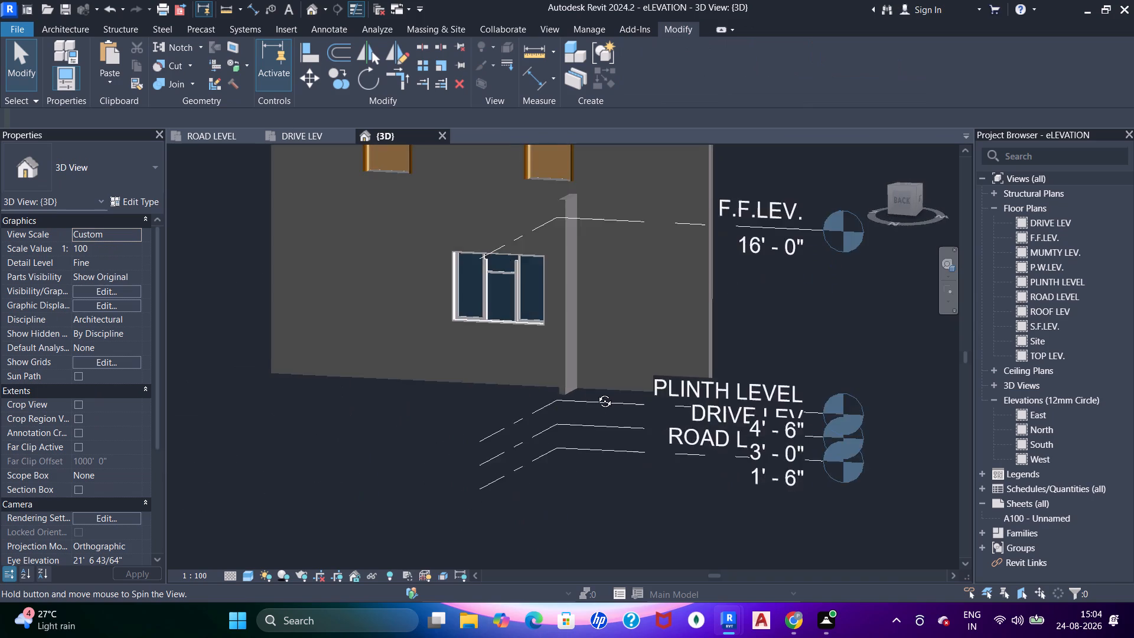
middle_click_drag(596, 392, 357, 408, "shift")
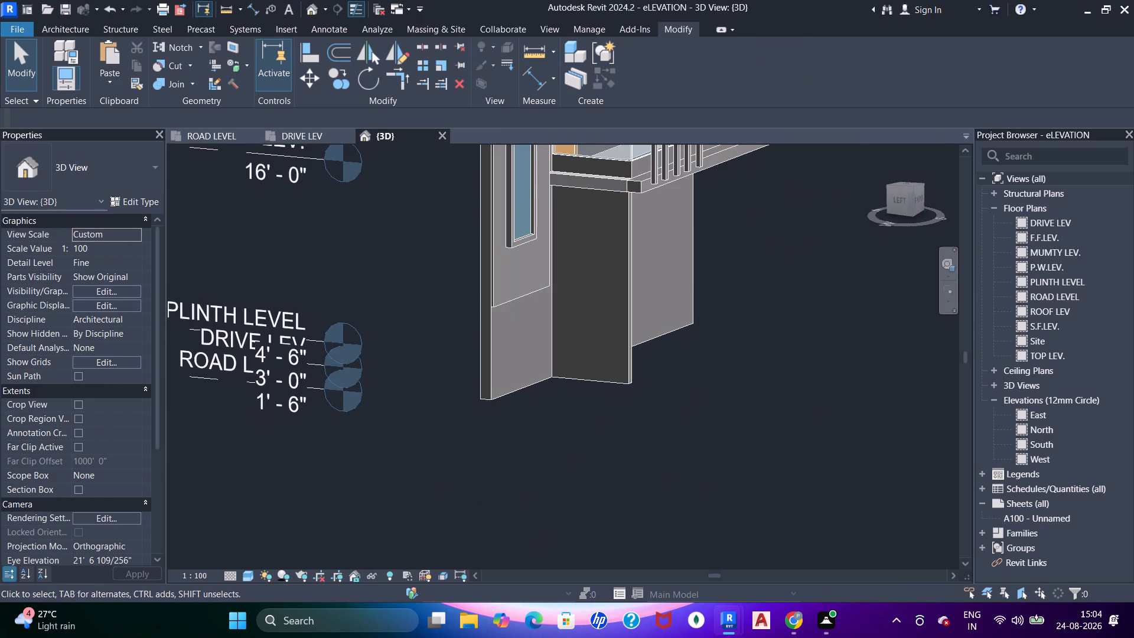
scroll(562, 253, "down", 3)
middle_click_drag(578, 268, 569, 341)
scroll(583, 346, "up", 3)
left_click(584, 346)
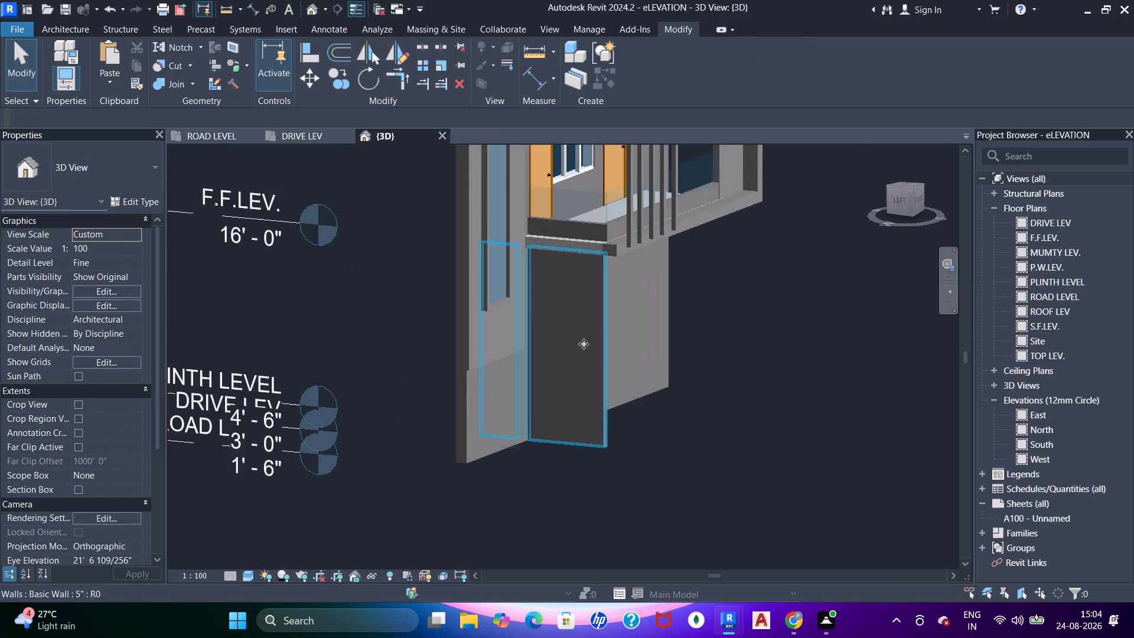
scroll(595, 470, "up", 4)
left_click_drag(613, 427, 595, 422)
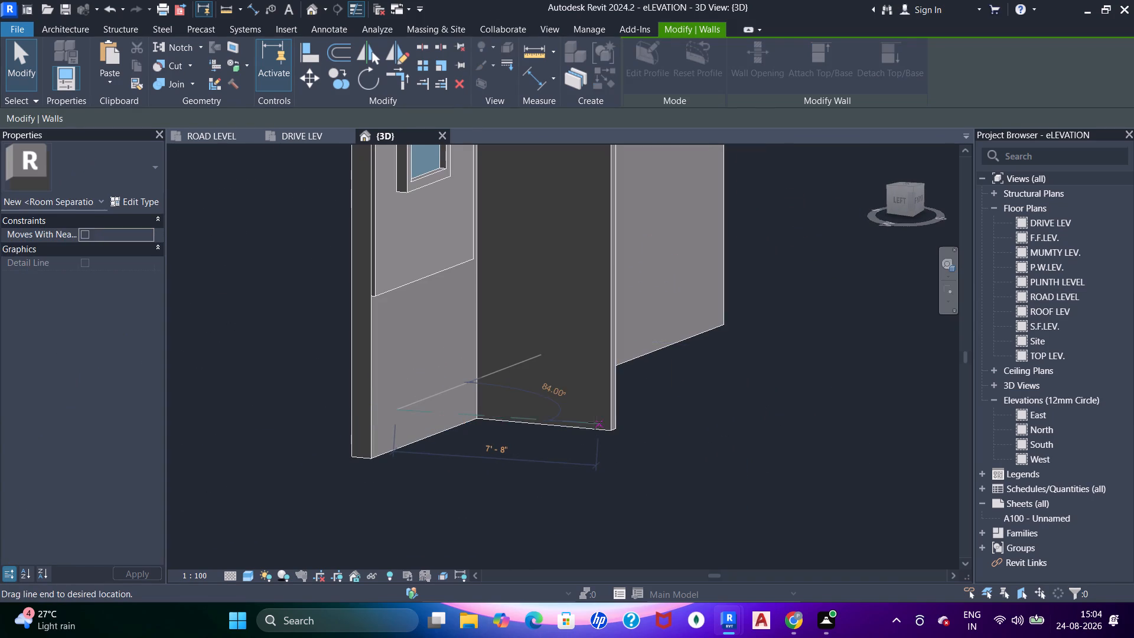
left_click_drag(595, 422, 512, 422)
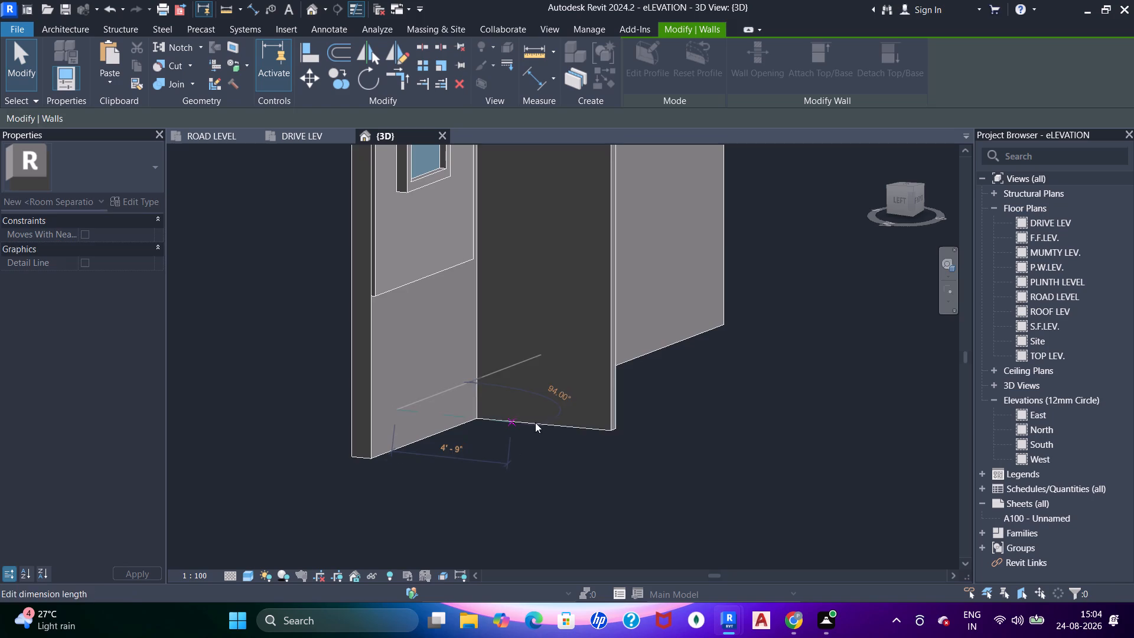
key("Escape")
Compare the shortened side wall with the gate recess and balcony area of the reference rendering in the DRIVE LEV plan.
scroll(544, 332, "down", 6)
middle_click_drag(601, 437, 516, 406, "shift")
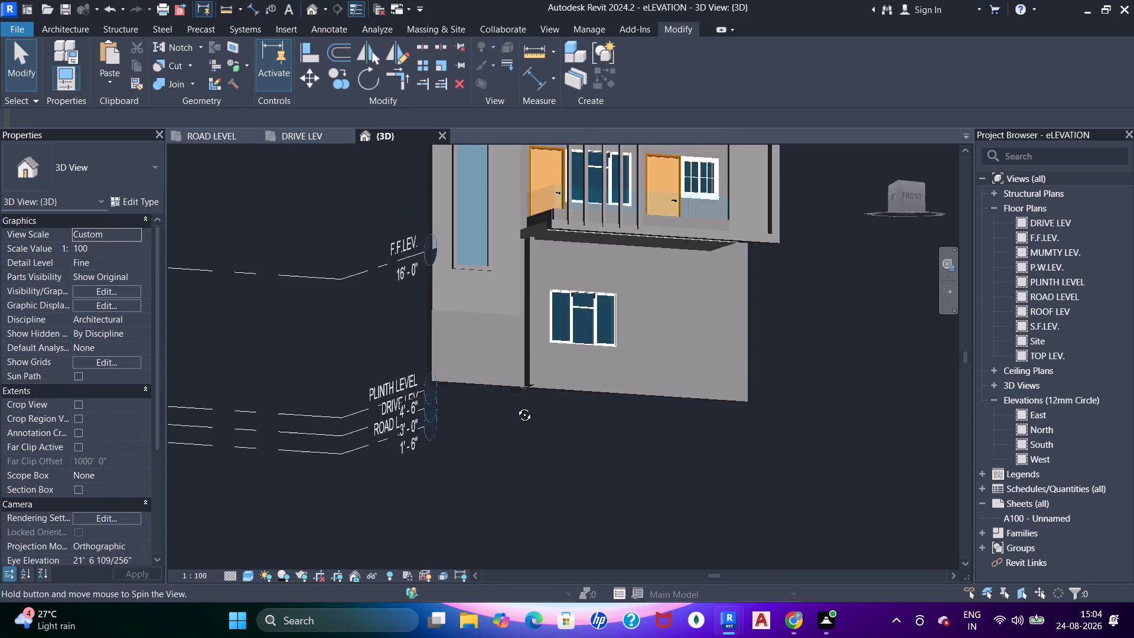
left_click(296, 138)
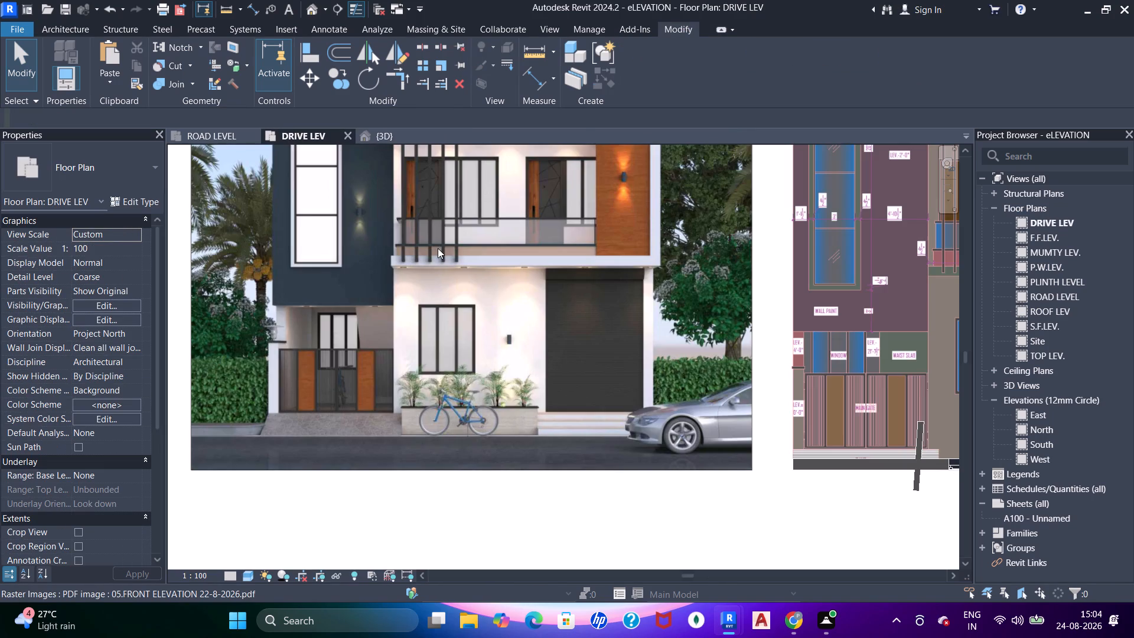
scroll(425, 301, "down", 2)
middle_click_drag(429, 280, 453, 395)
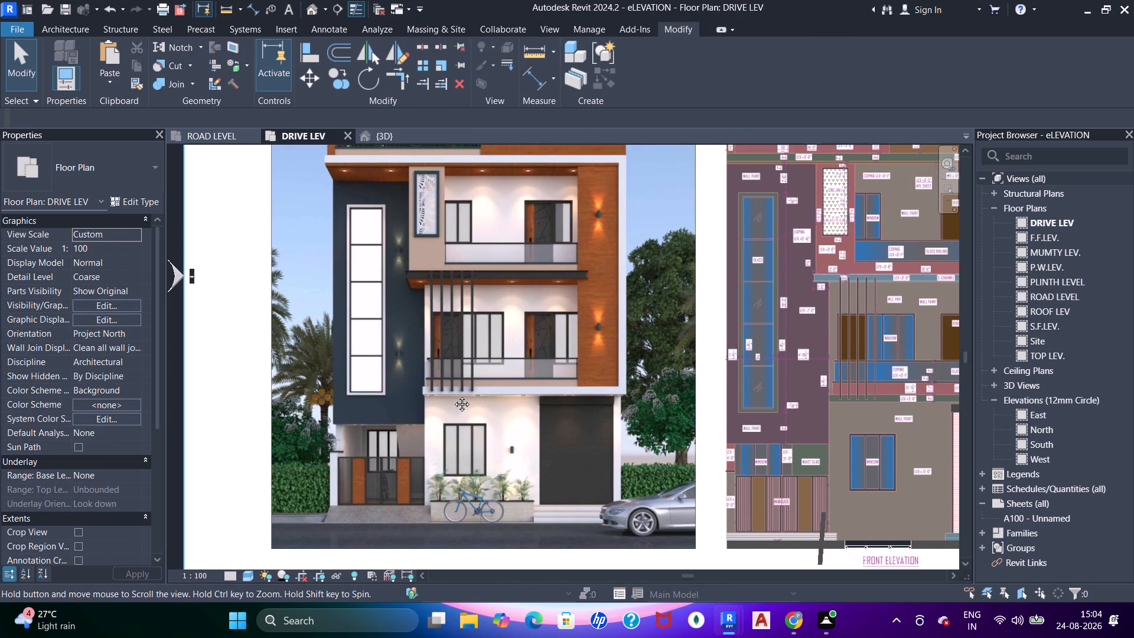
middle_click_drag(453, 395, 455, 366)
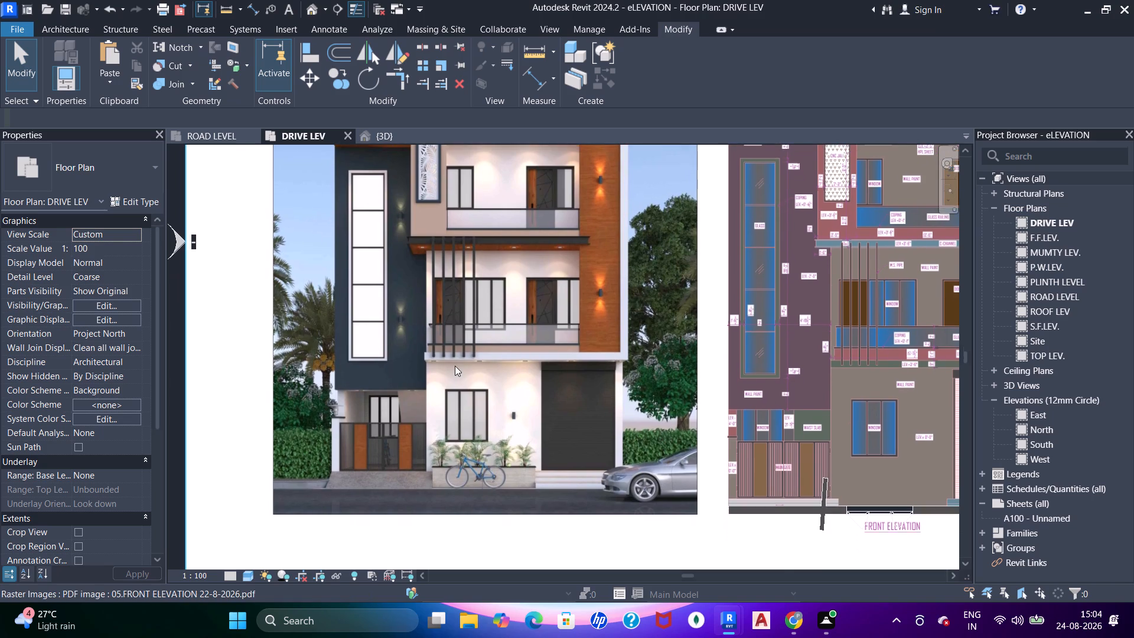
scroll(455, 366, "up", 2)
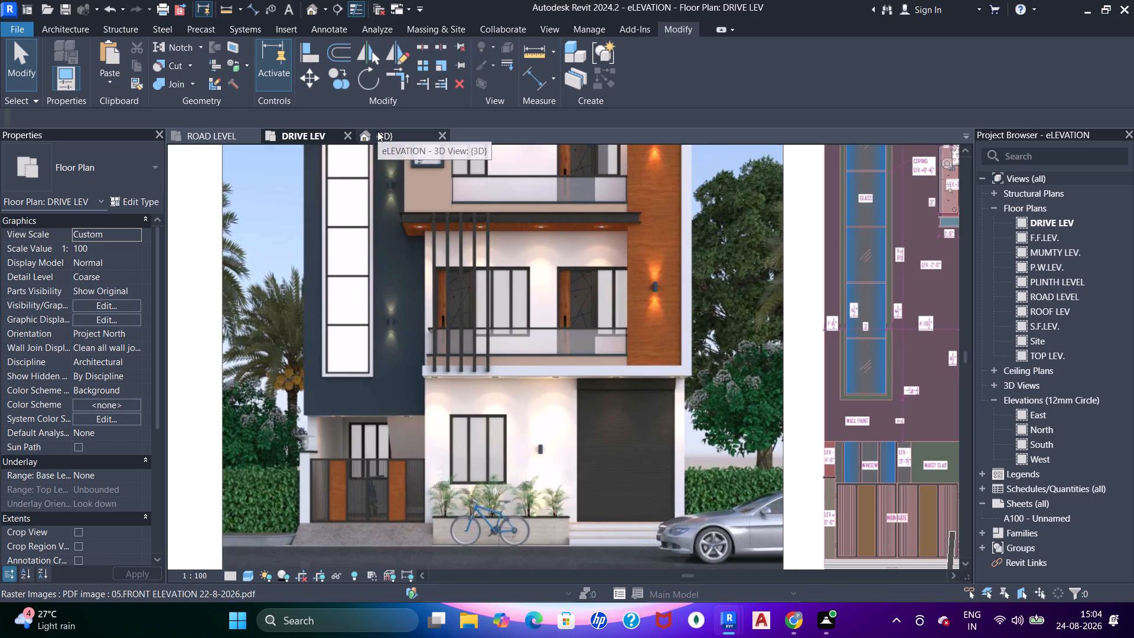
left_click(377, 131)
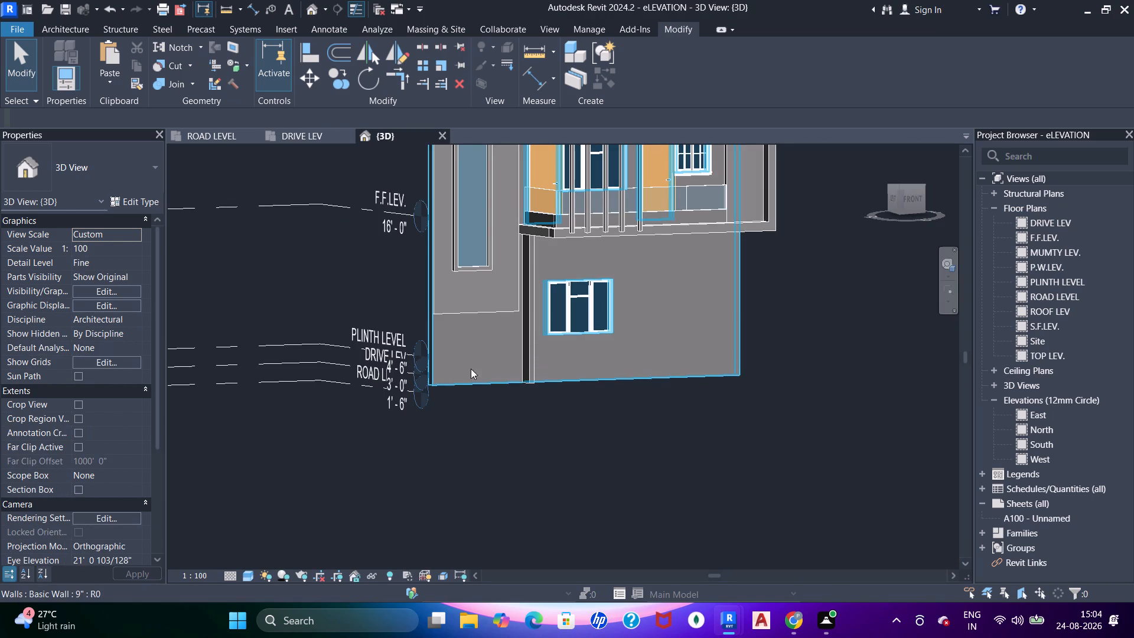
Pull the outer end of the 5" side wall behind the front face of the main wall, to about 2'-11" long.
middle_click_drag(515, 364, 448, 243, "shift")
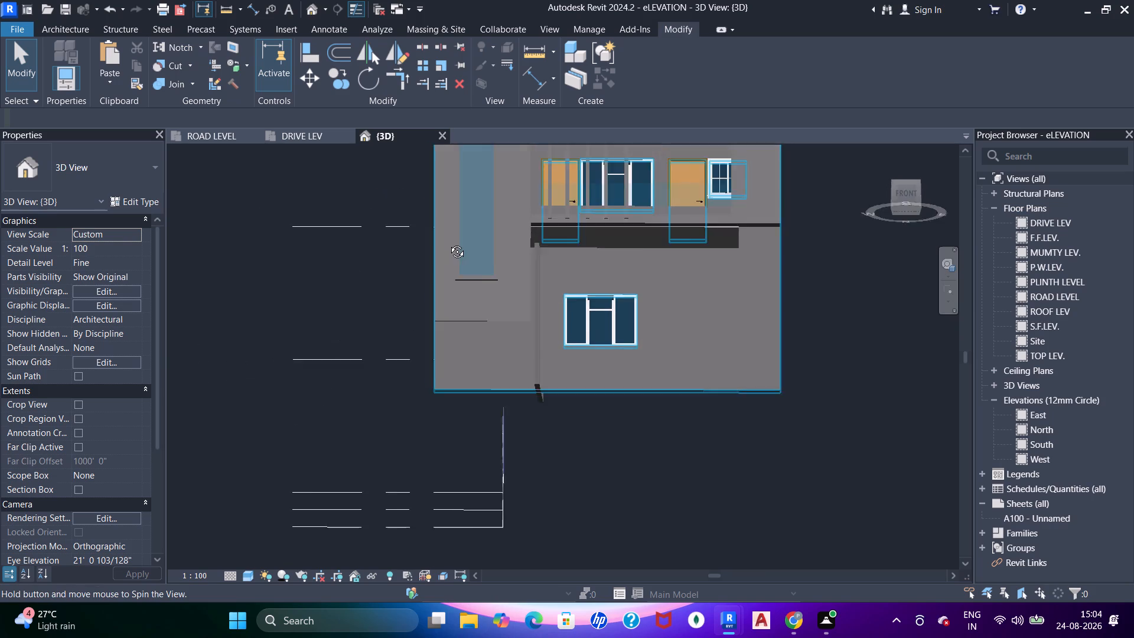
middle_click_drag(448, 243, 617, 445, "shift")
scroll(528, 299, "up", 4)
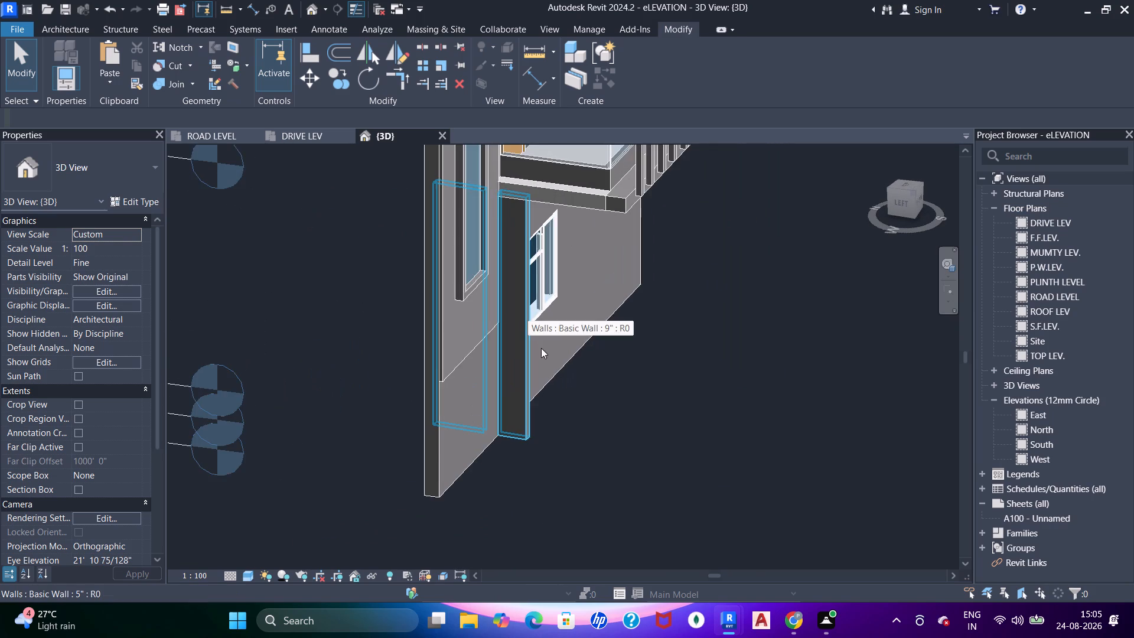
scroll(547, 370, "up", 1)
middle_click_drag(547, 370, 593, 323)
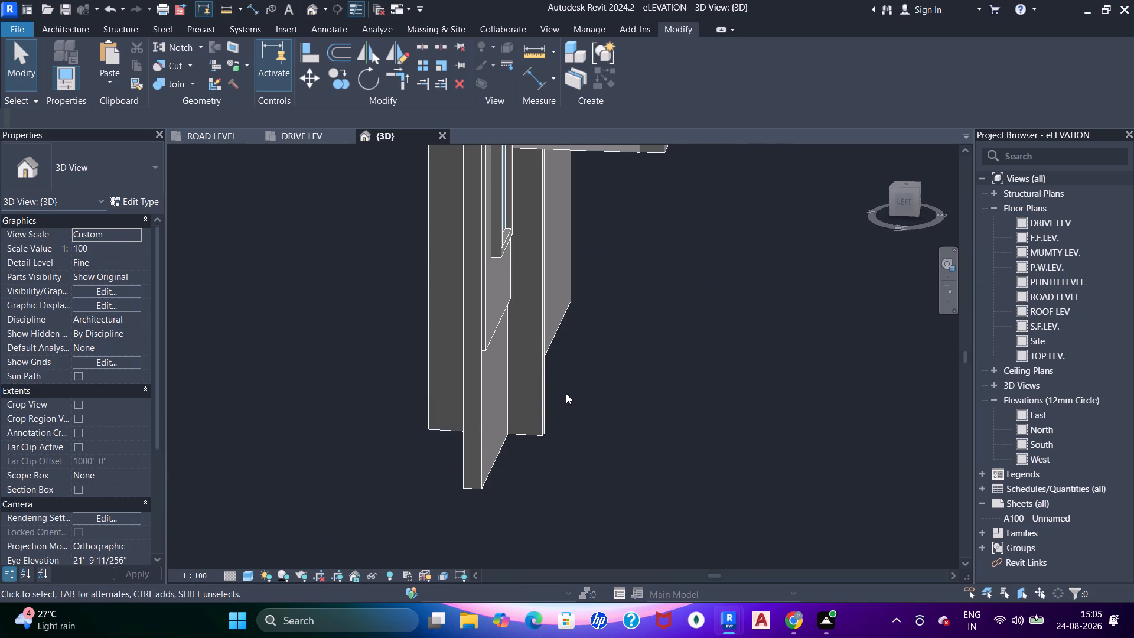
left_click(549, 395)
scroll(521, 456, "up", 4)
scroll(556, 418, "up", 3)
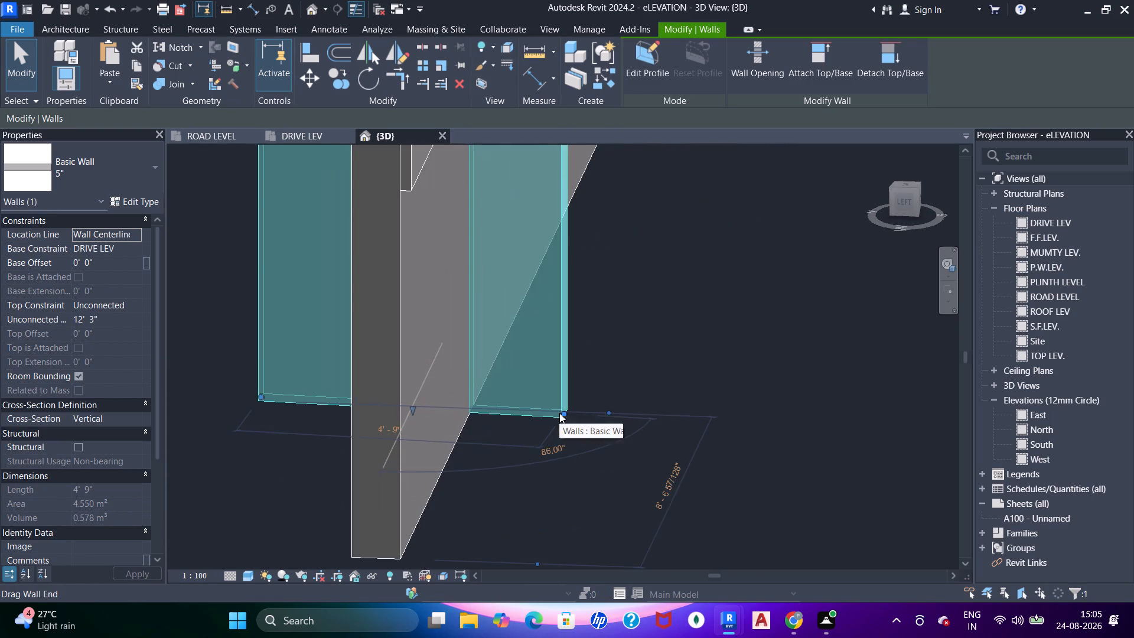
left_click_drag(559, 413, 471, 409)
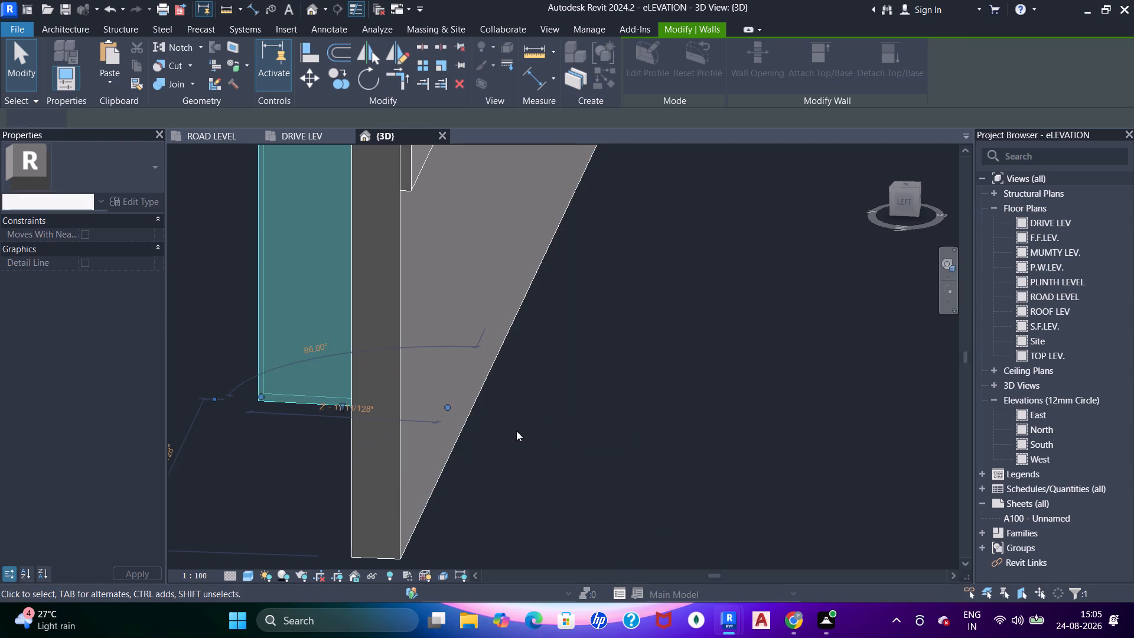
key("Escape")
key("Escape")
Check the facade beneath the balcony in 3D and compare it with the reference rendering in the DRIVE LEV plan.
scroll(515, 386, "down", 6)
middle_click_drag(556, 516, 600, 395, "shift")
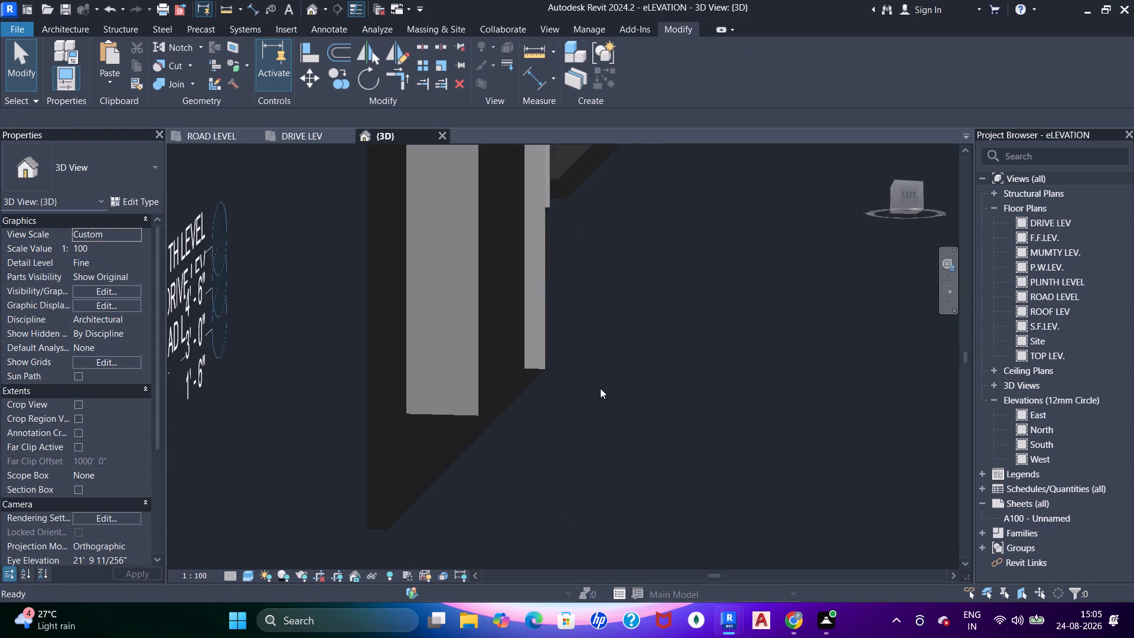
scroll(600, 388, "down", 8)
middle_click_drag(584, 381, 454, 461, "shift")
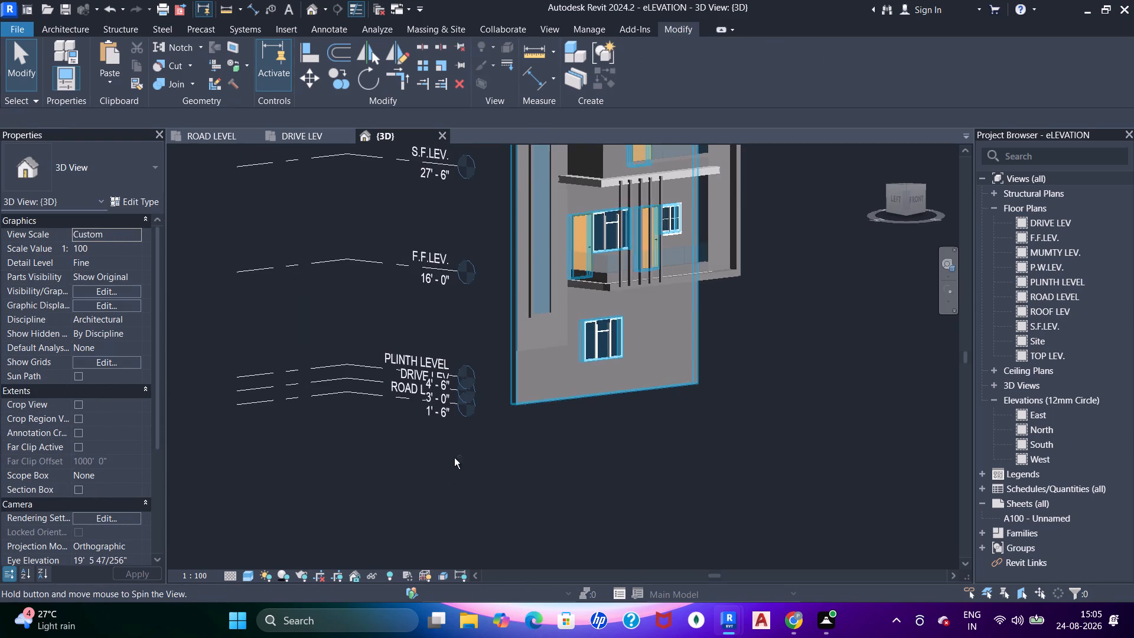
middle_click_drag(624, 416, 563, 470)
scroll(568, 469, "up", 3)
left_click(301, 136)
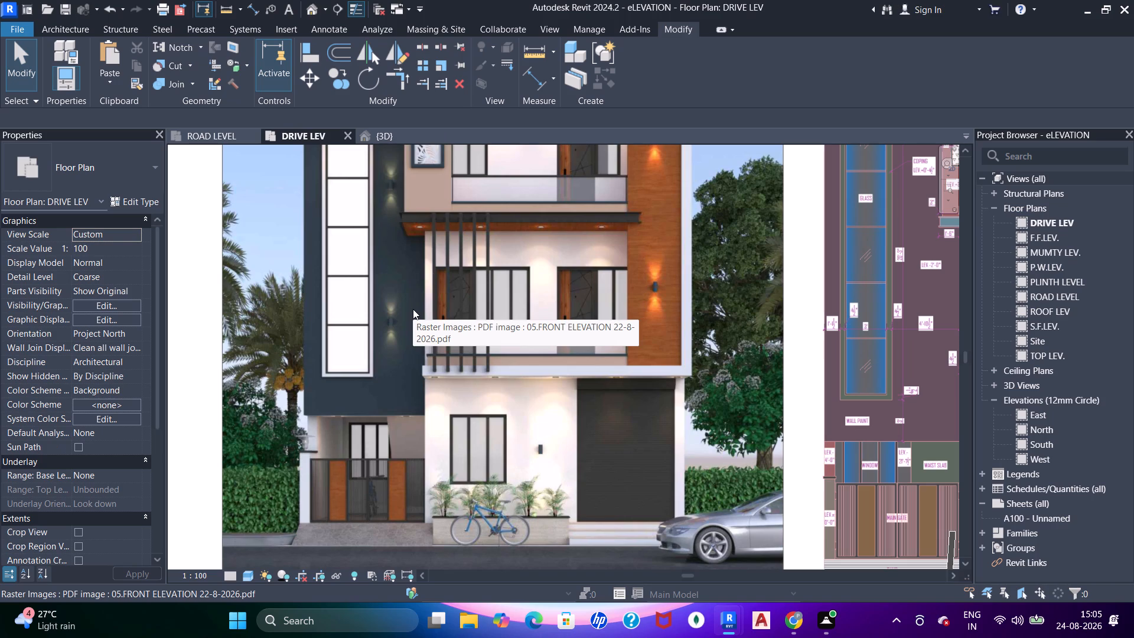
Compare the ground-floor facade and gate recess in 3D with the reference rendering in the DRIVE LEV plan.
left_click(387, 135)
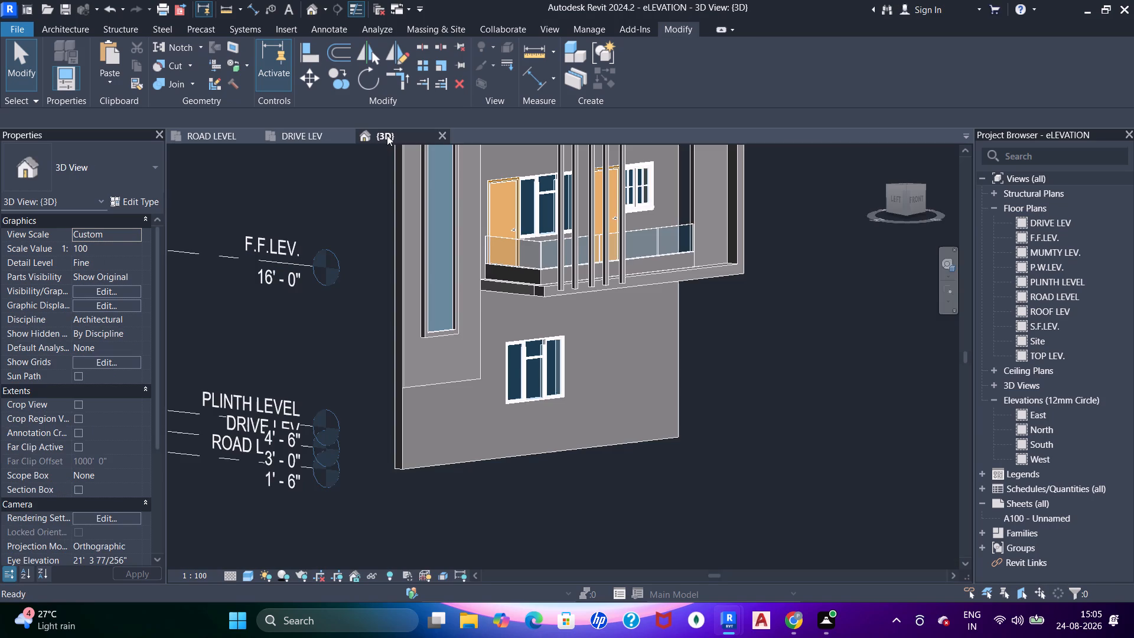
left_click(300, 131)
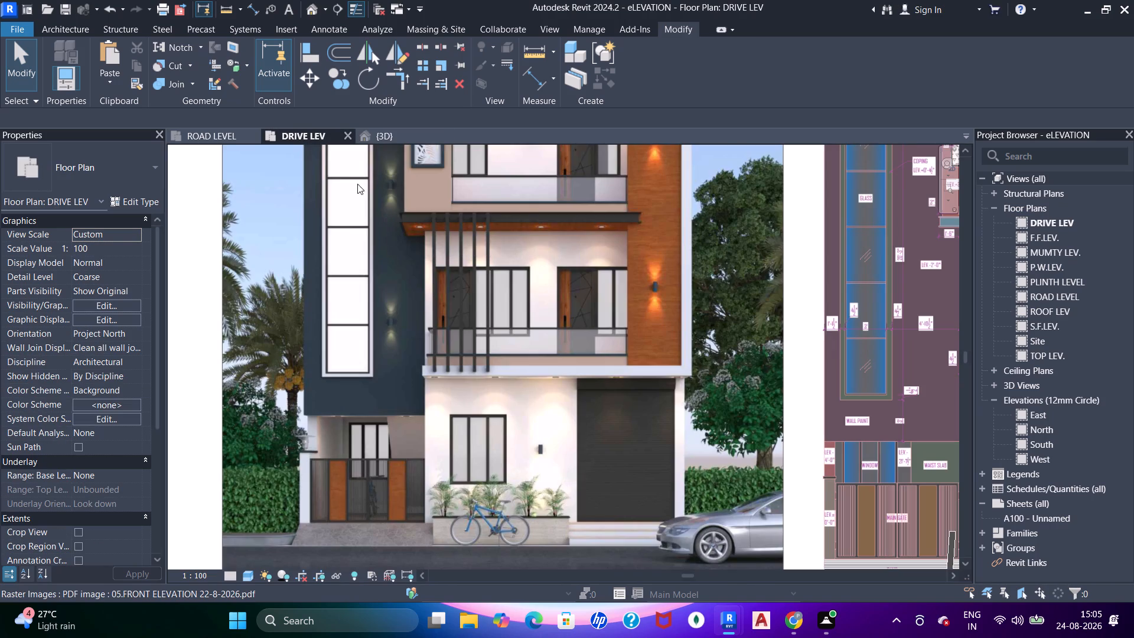
left_click(391, 134)
middle_click_drag(436, 359, 496, 469, "shift")
middle_click_drag(489, 470, 357, 329, "shift")
scroll(416, 315, "down", 4)
middle_click_drag(430, 321, 348, 377, "shift")
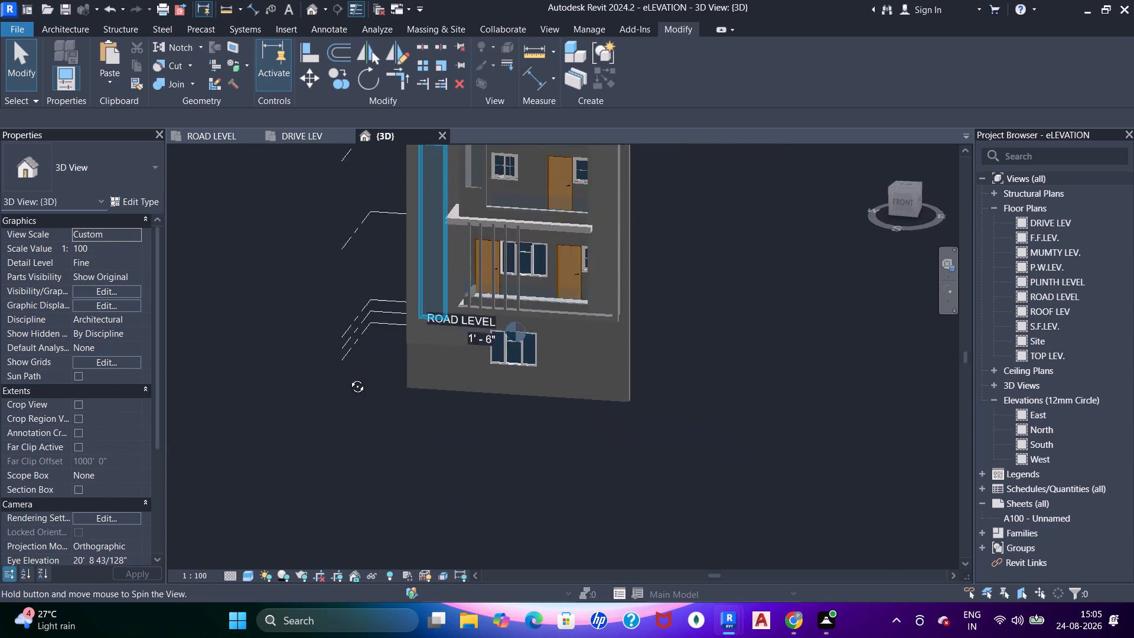
middle_click_drag(348, 377, 452, 396, "shift")
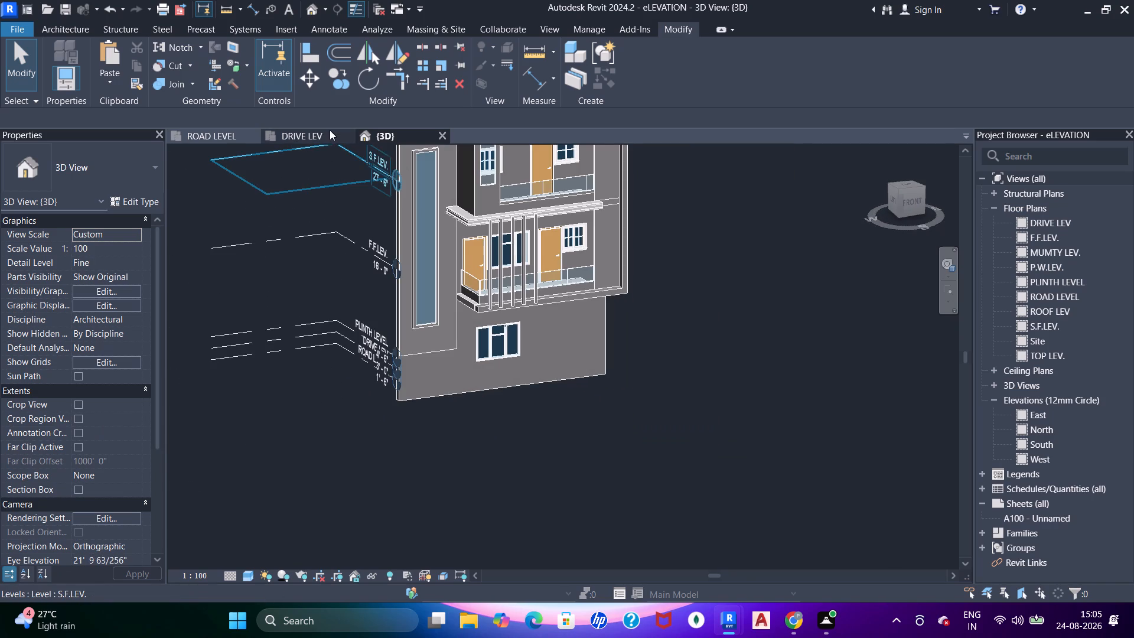
left_click(319, 132)
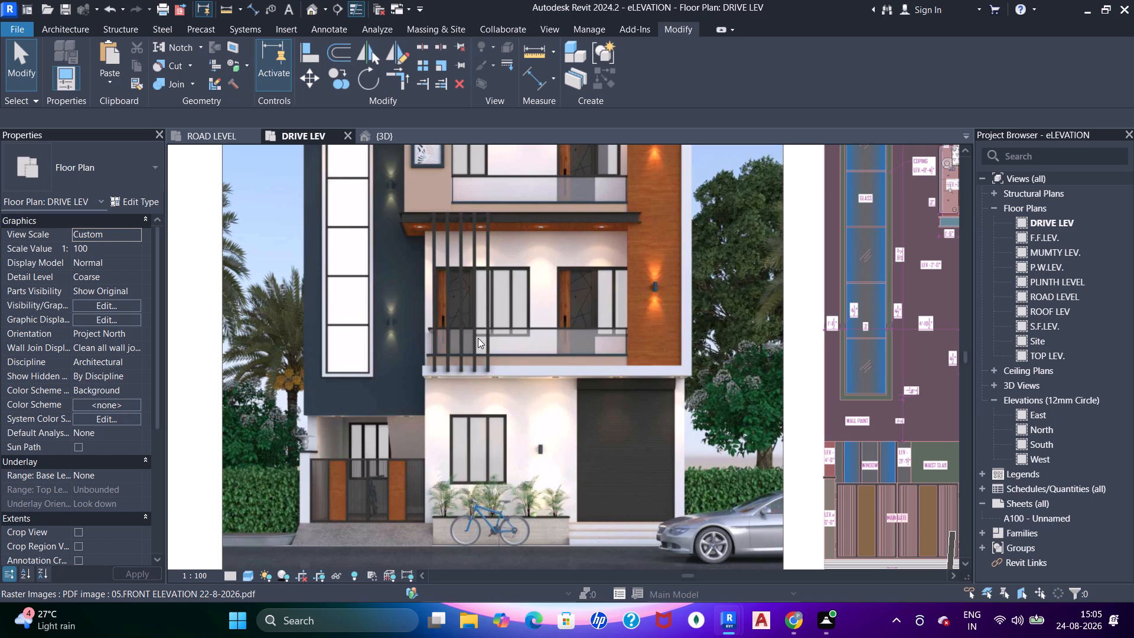
left_click(373, 131)
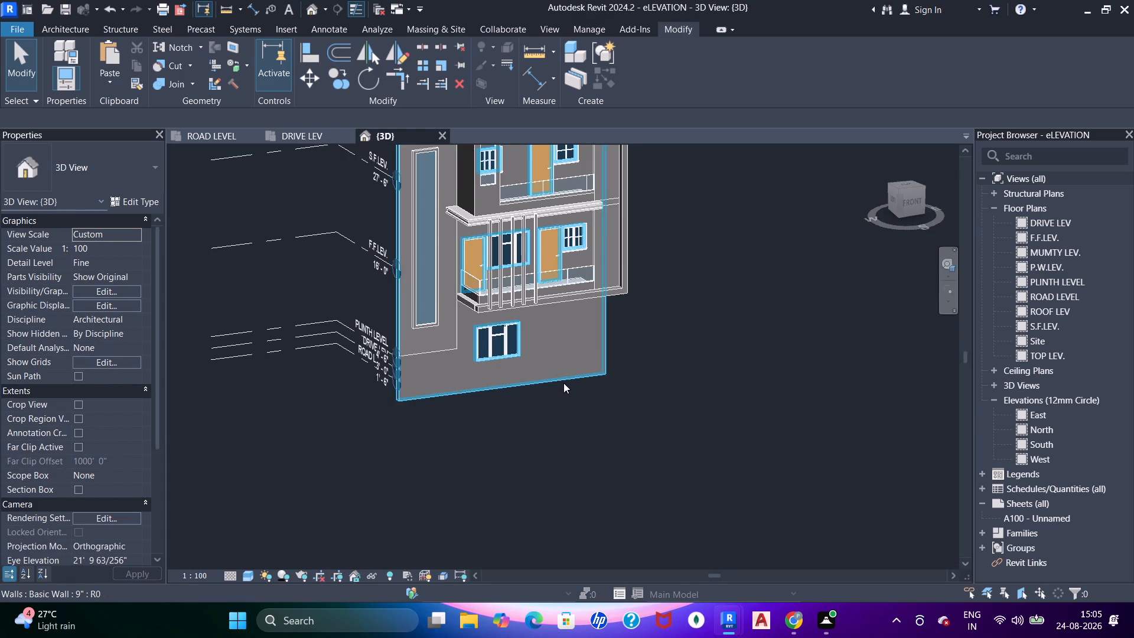
middle_click_drag(562, 384, 549, 330, "shift")
scroll(576, 360, "up", 3)
middle_click_drag(578, 361, 550, 320)
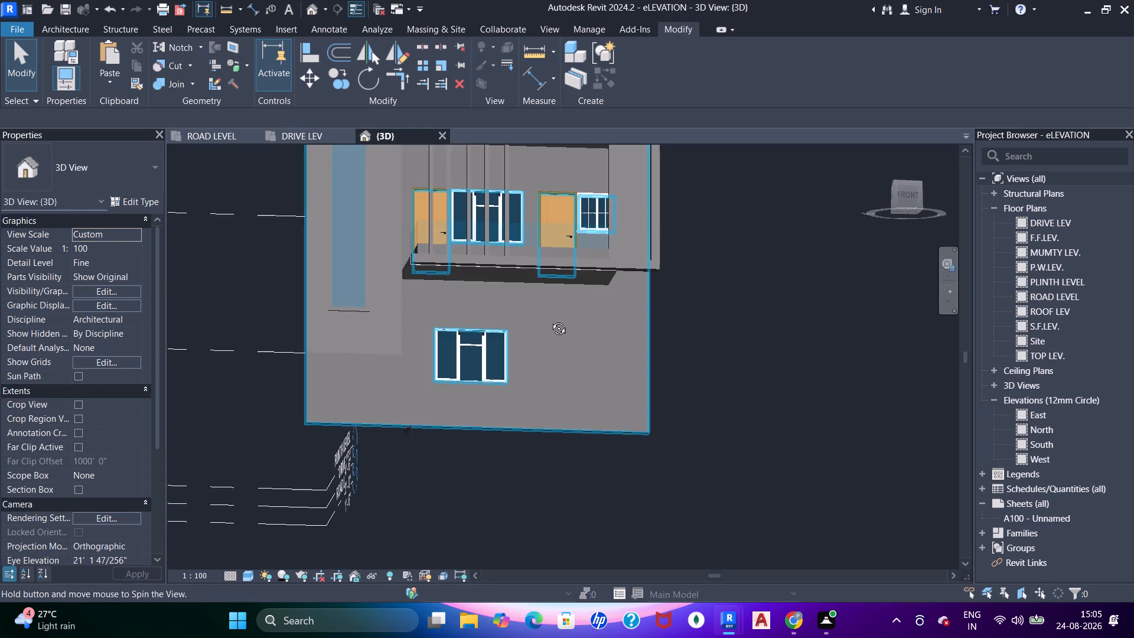
middle_click_drag(550, 320, 554, 363)
Start loading a component family and search the US library, including the Supports folder within Railings, for a suitable family.
left_click(63, 32)
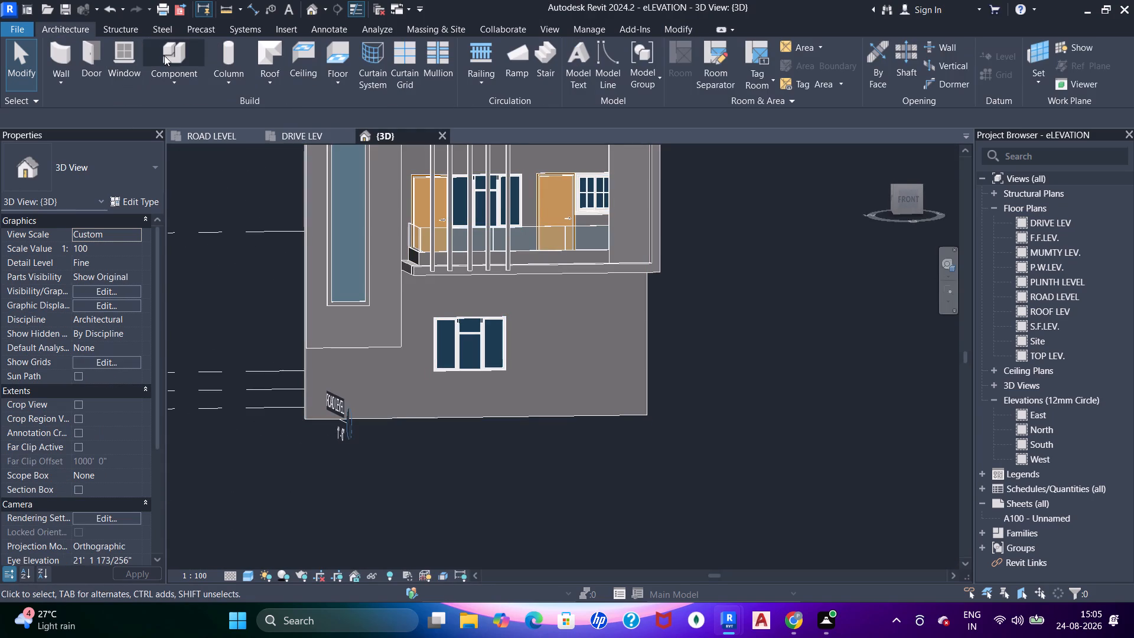
left_click(165, 57)
left_click(646, 61)
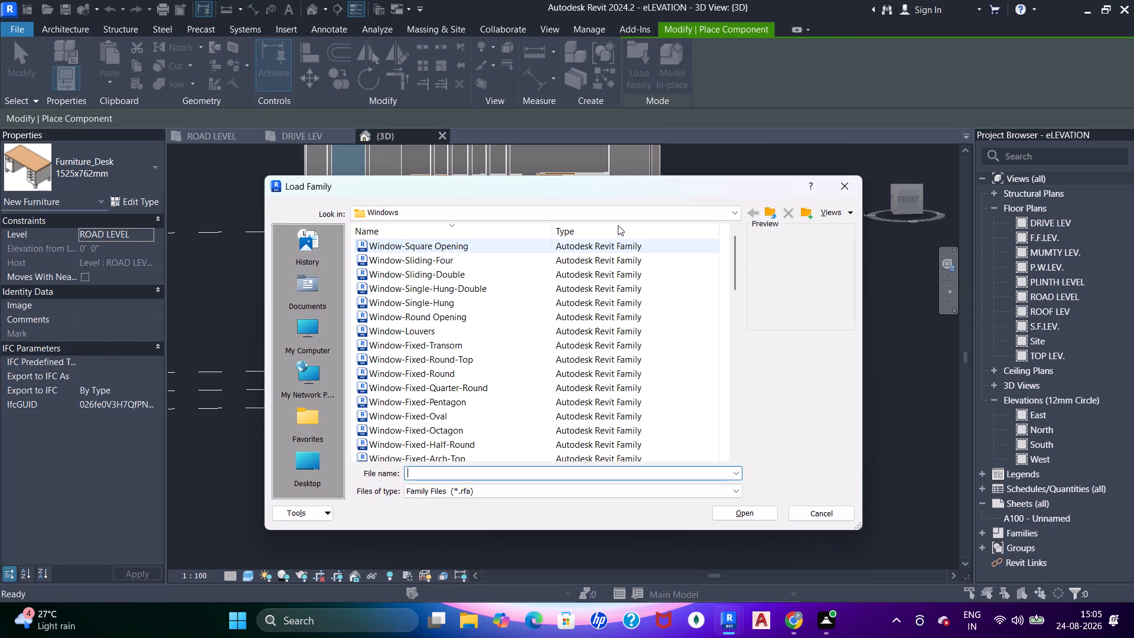
left_click(778, 212)
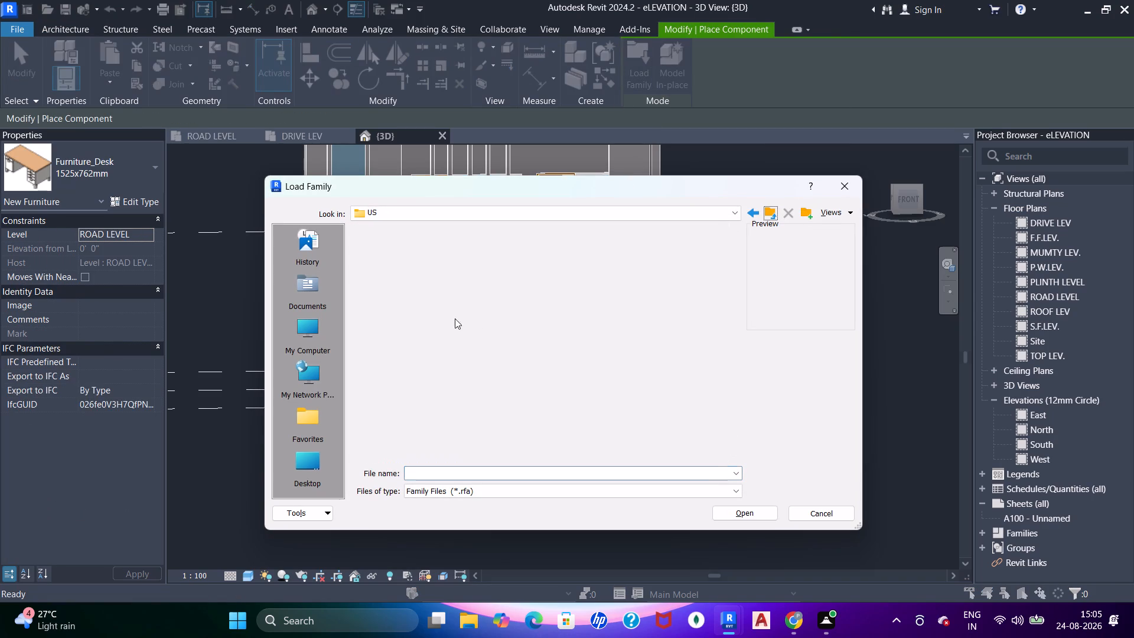
scroll(416, 312, "down", 4)
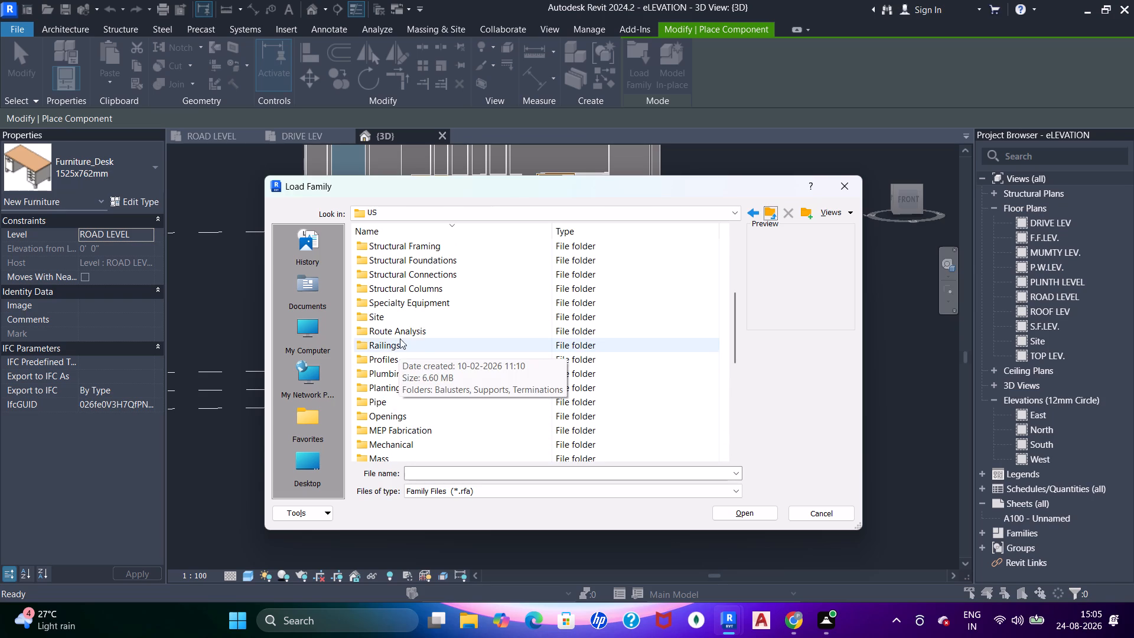
scroll(397, 350, "down", 5)
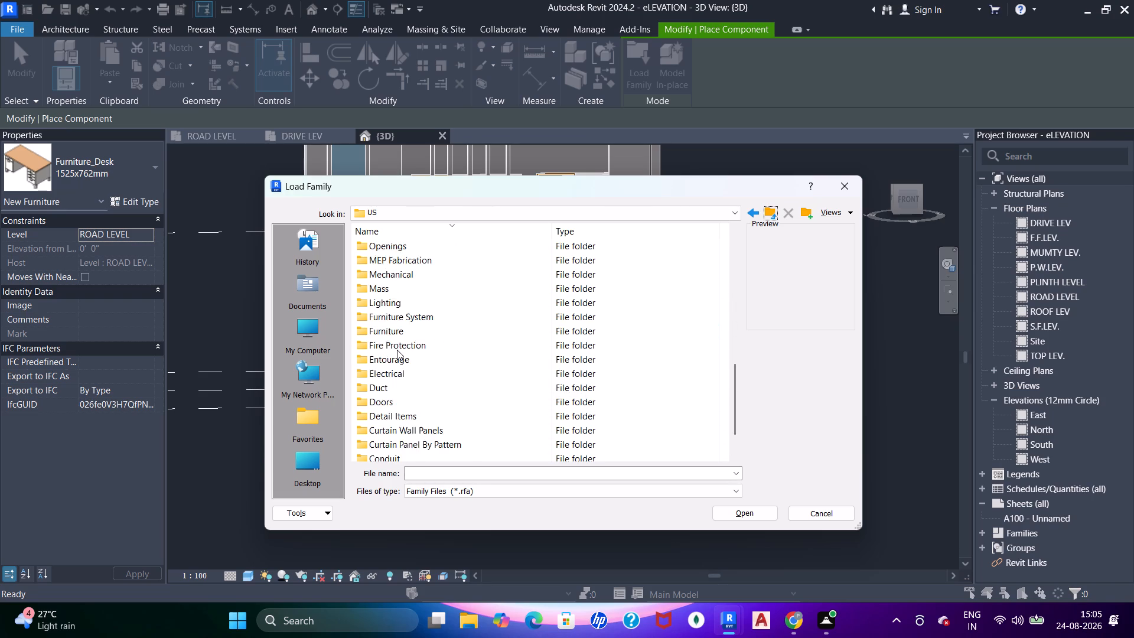
scroll(397, 350, "down", 1)
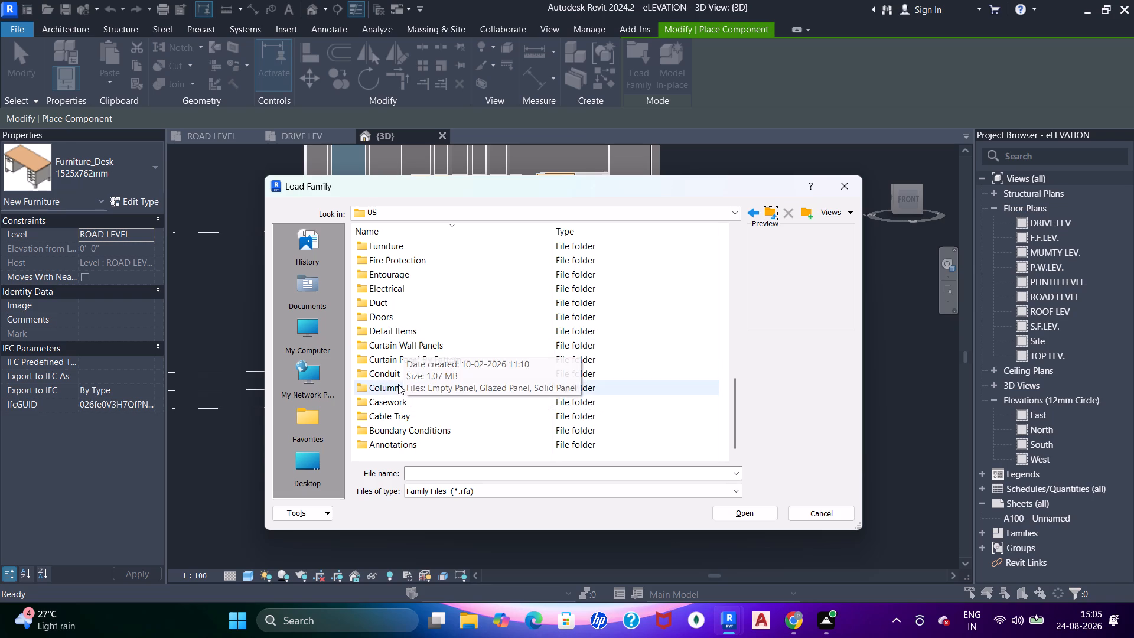
scroll(383, 431, "up", 2)
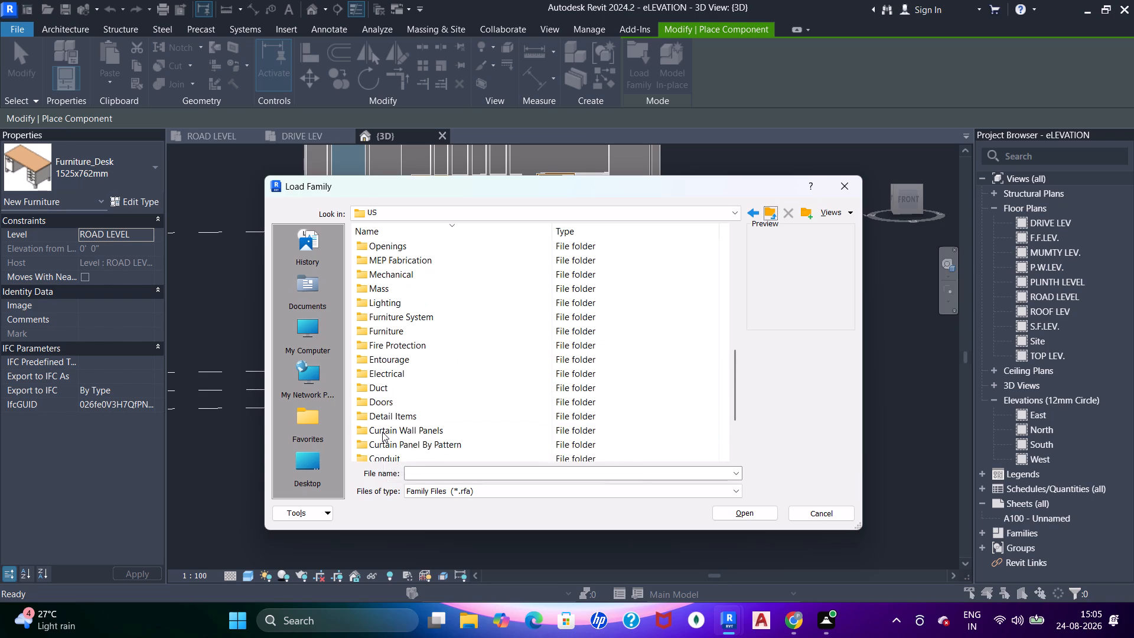
scroll(418, 347, "up", 1)
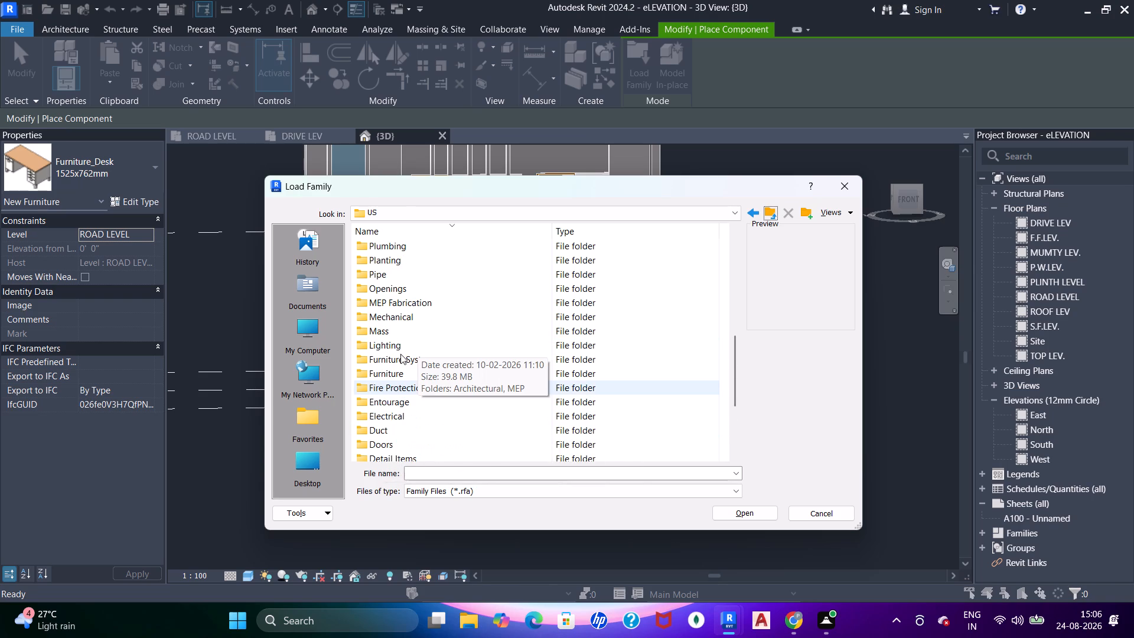
scroll(389, 326, "up", 1)
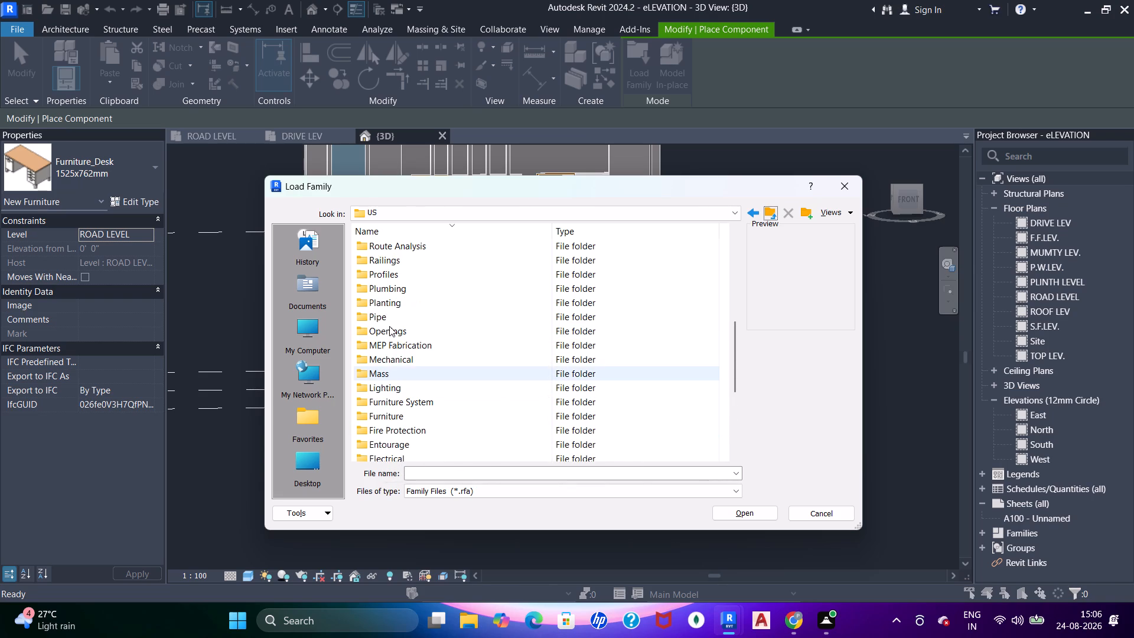
scroll(396, 294, "up", 1)
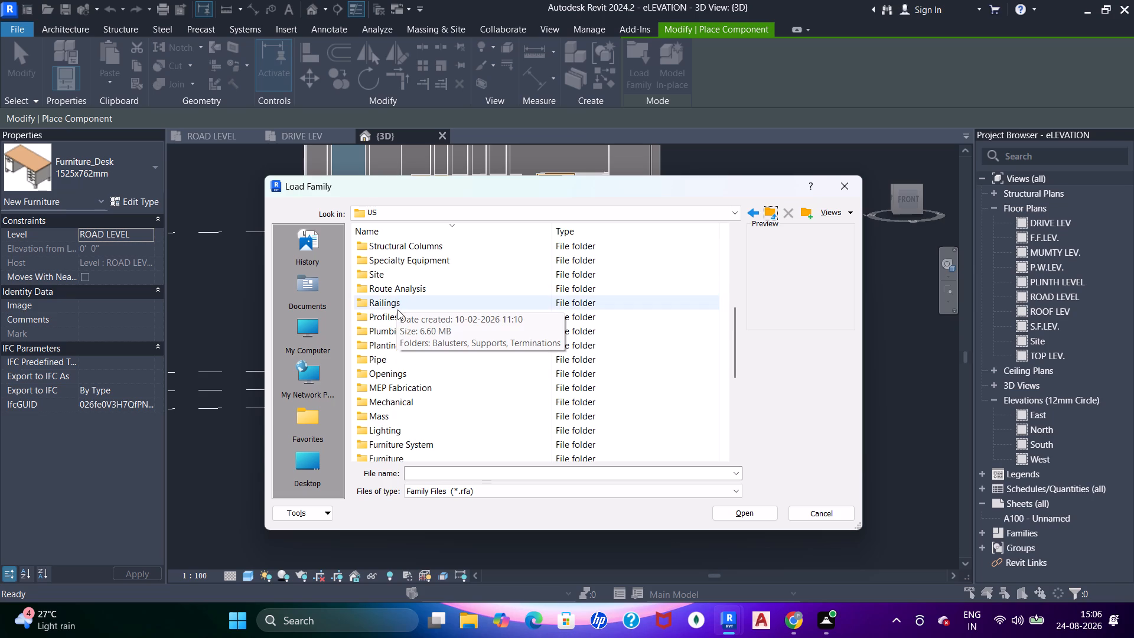
double_click(395, 305)
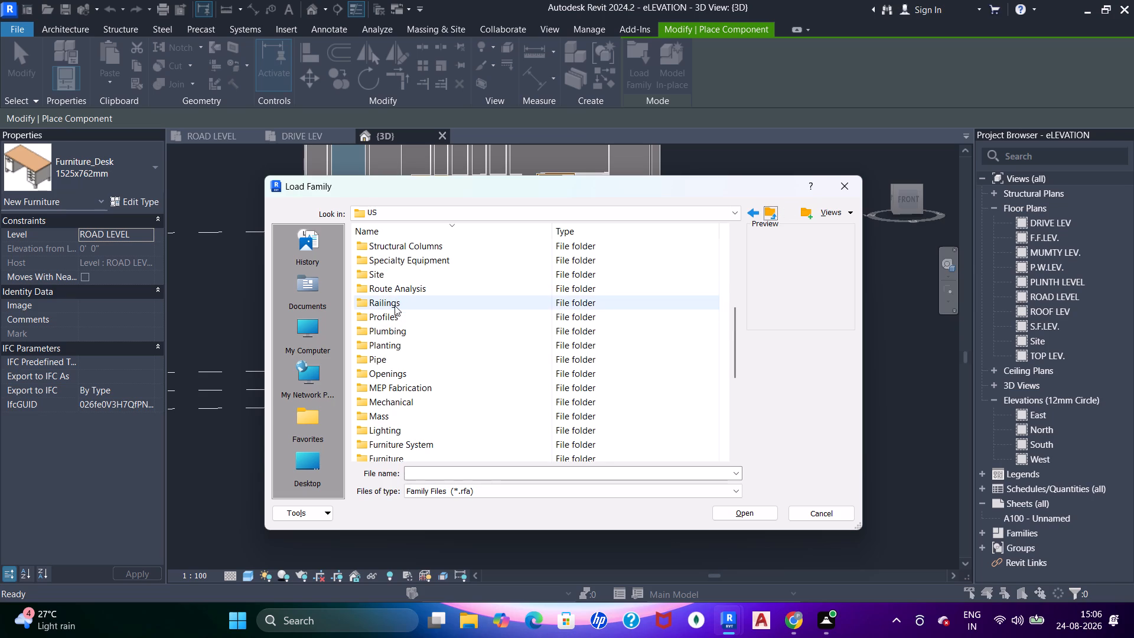
left_click(397, 256)
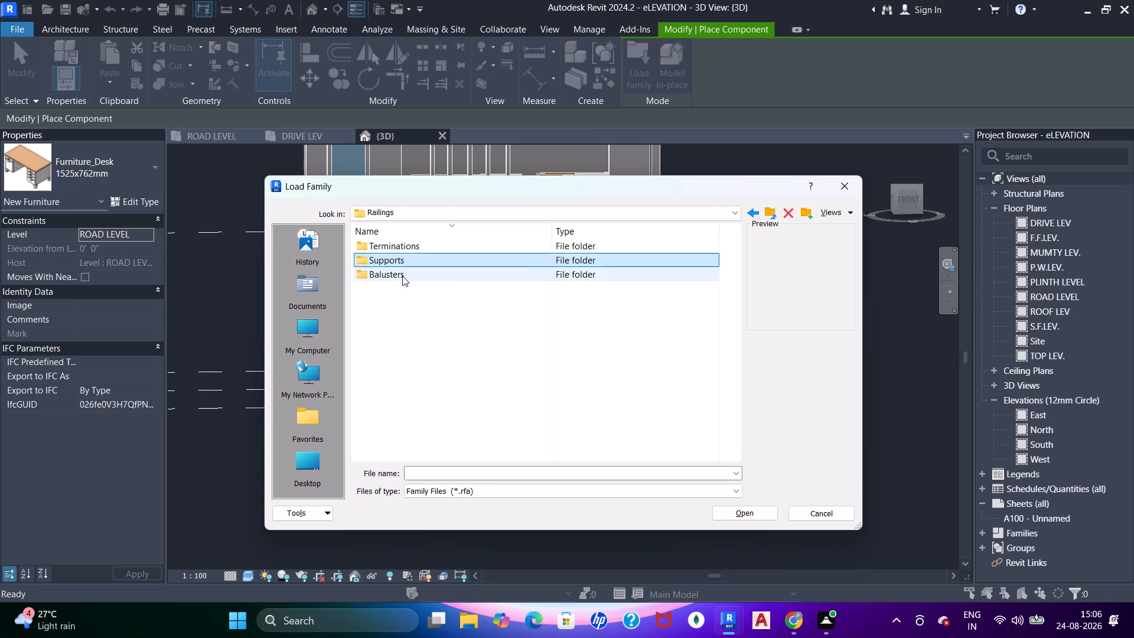
double_click(402, 259)
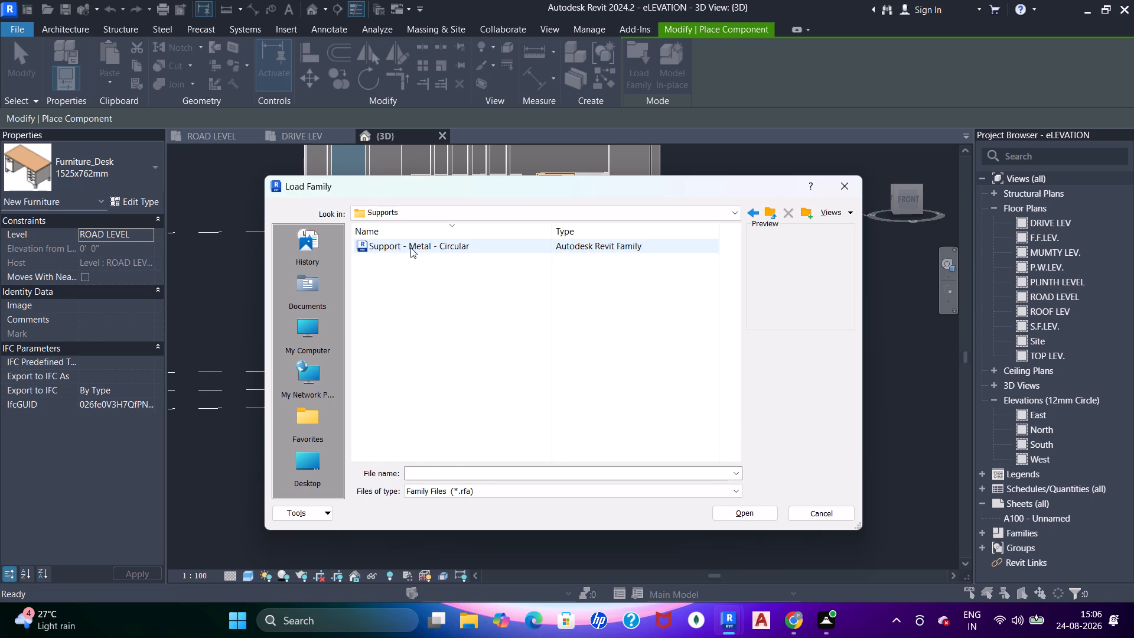
left_click(412, 247)
left_click(752, 216)
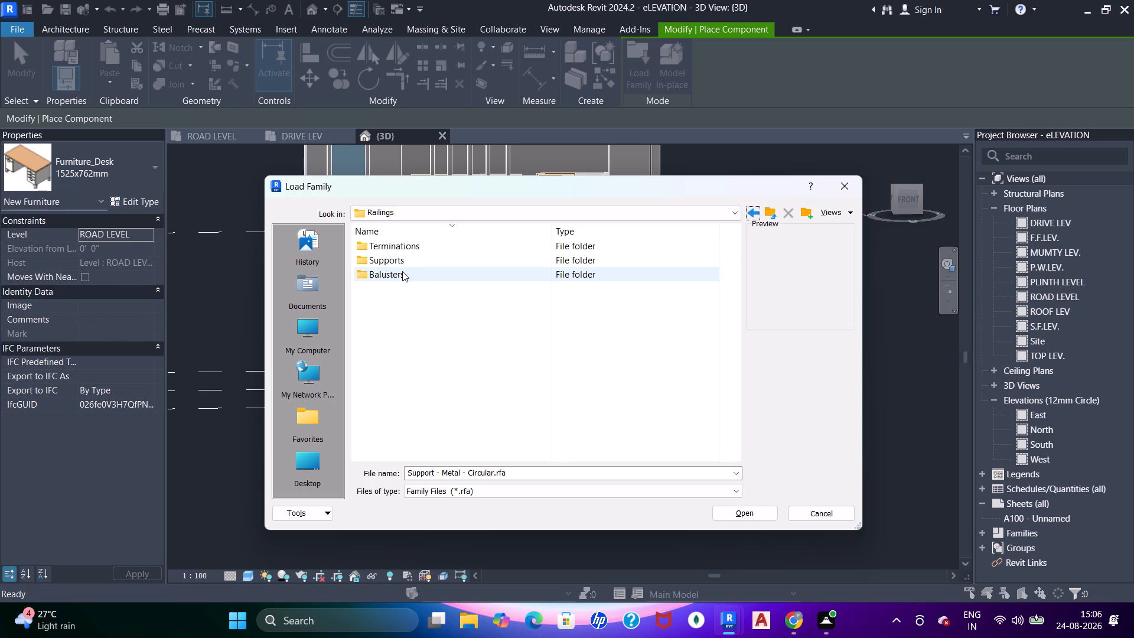
Search the US library's Profiles folder and preview the Downspout - Rectangular family.
left_click(754, 216)
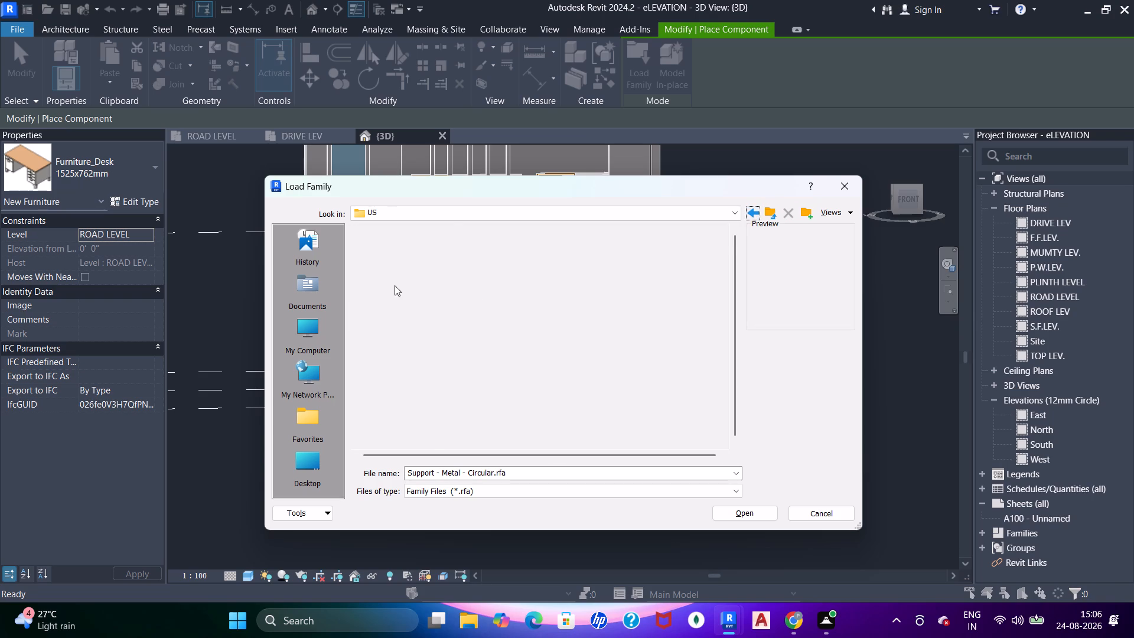
scroll(359, 297, "down", 1)
scroll(405, 346, "down", 1)
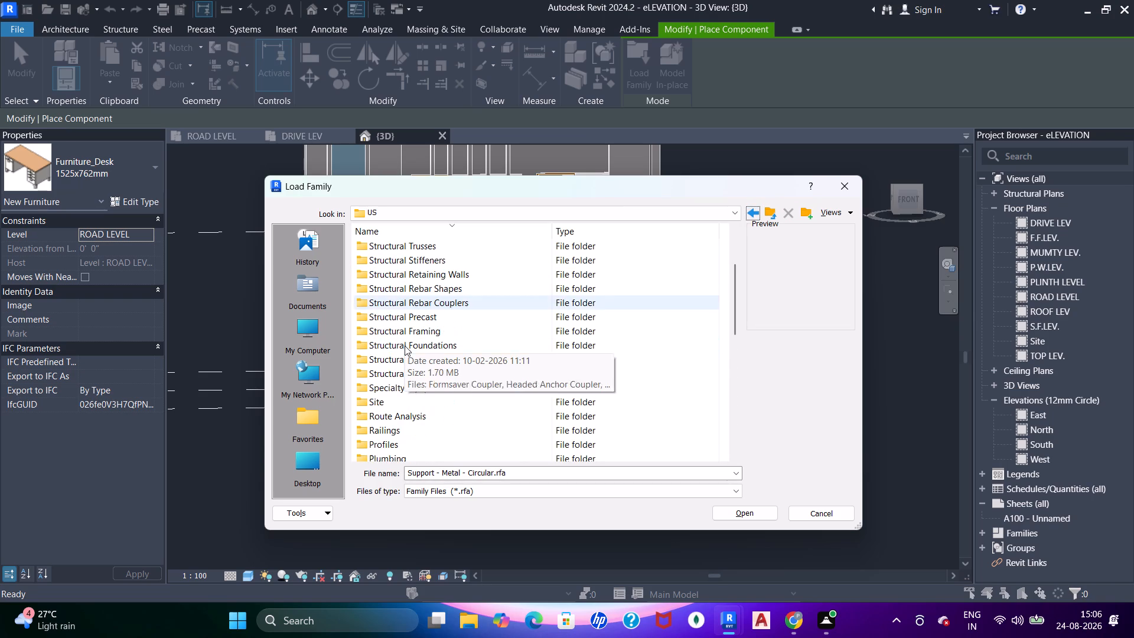
scroll(405, 348, "down", 1)
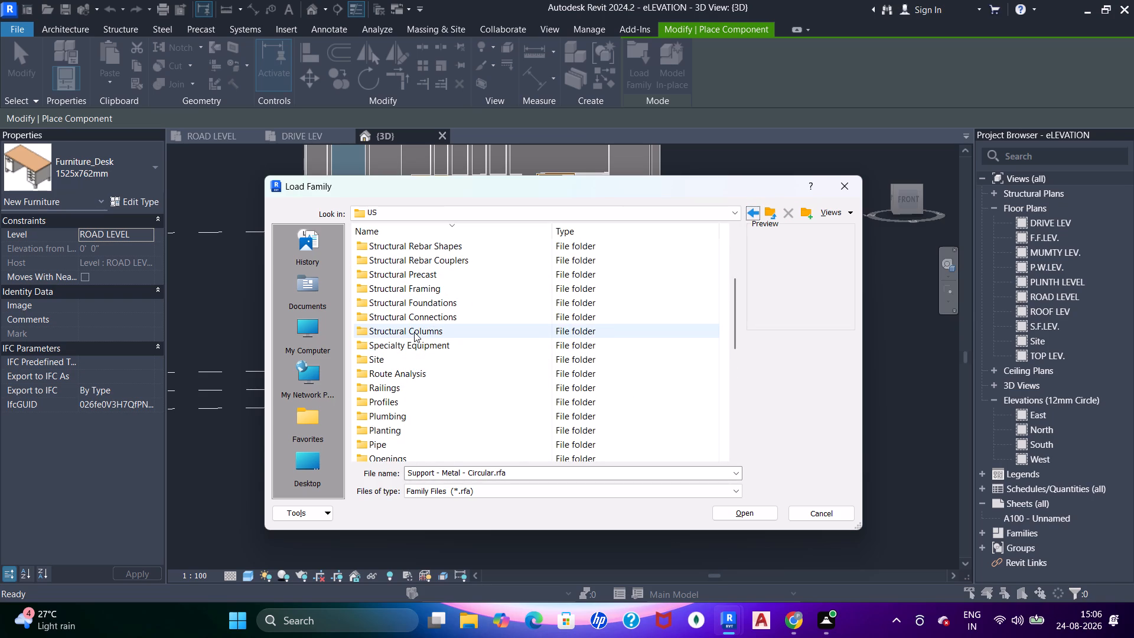
scroll(400, 371, "down", 1)
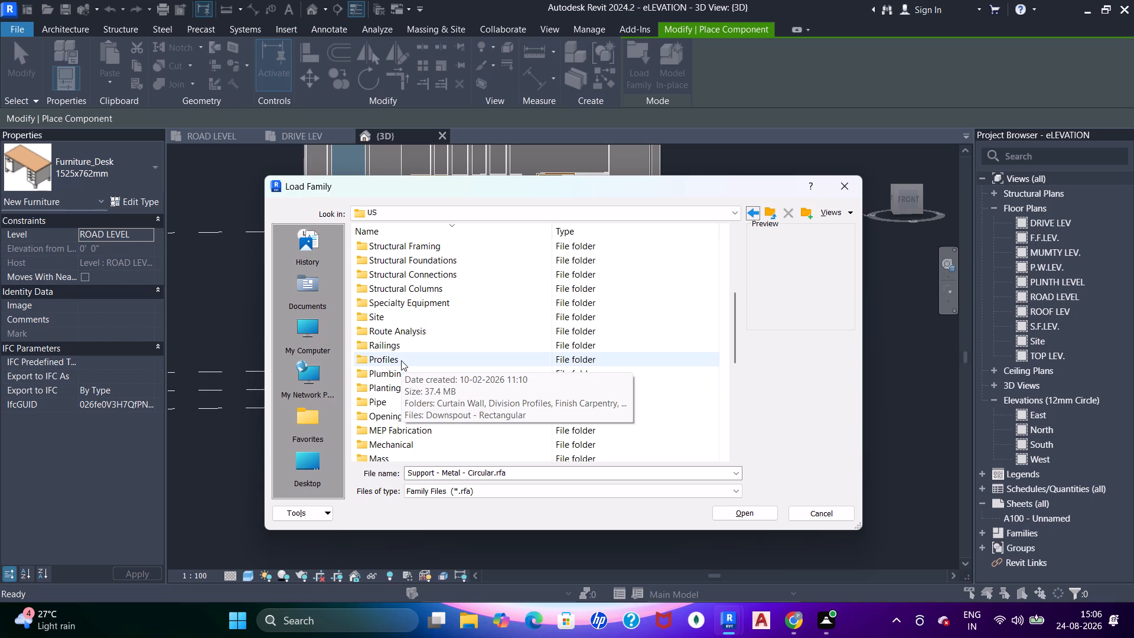
double_click(402, 360)
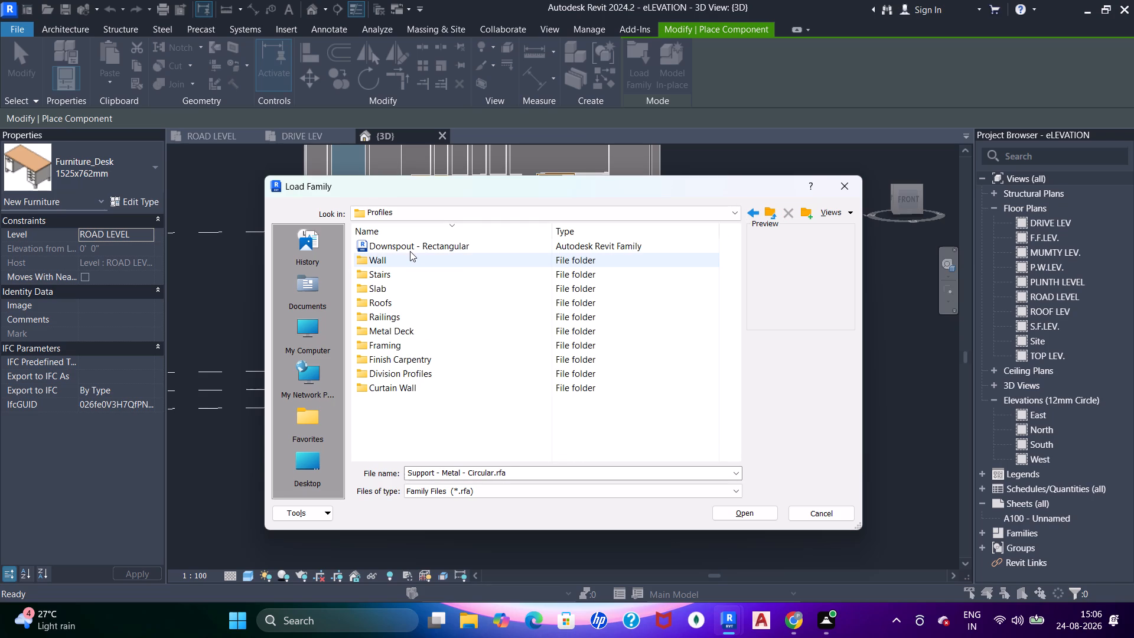
left_click(409, 249)
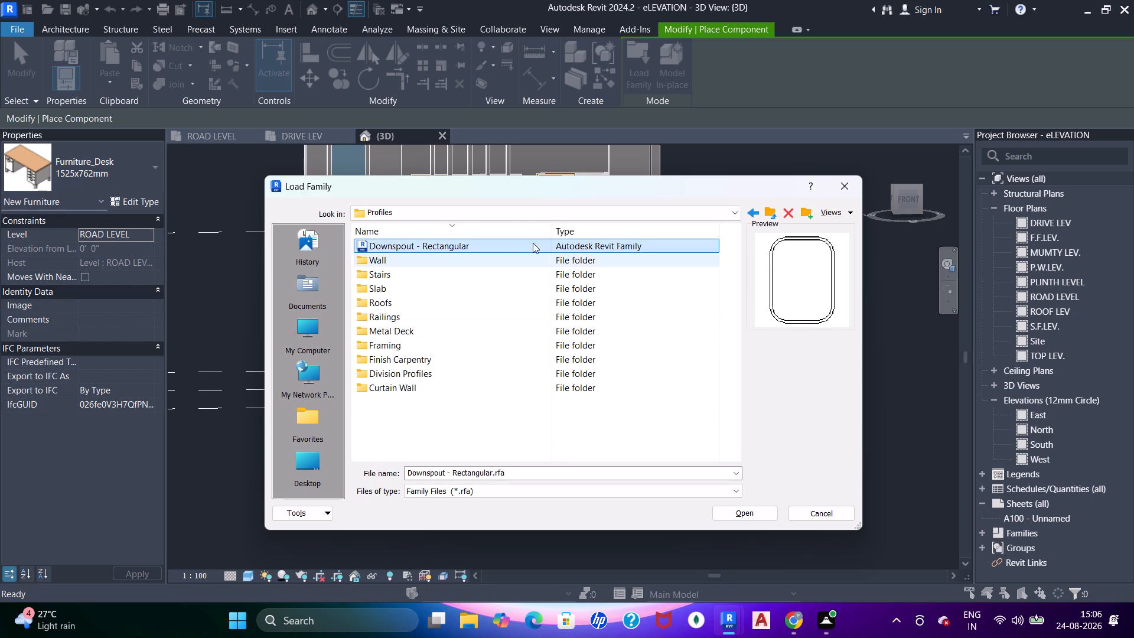
Browse to the Gate folder inside SHUBHAM CITY in Documents for a gate family to load.
left_click(542, 217)
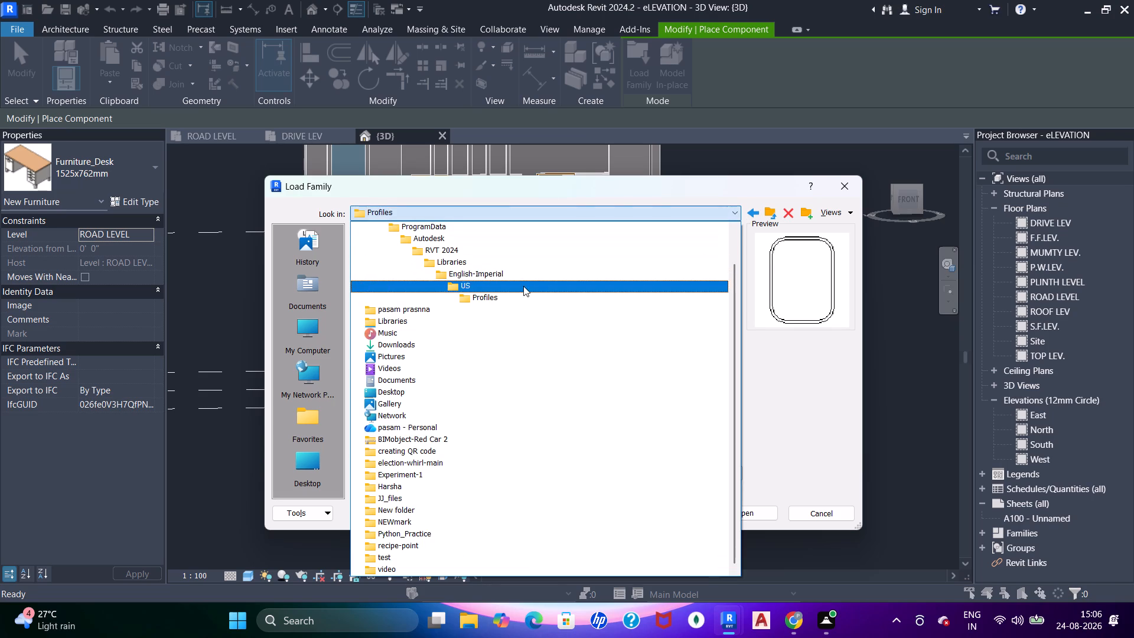
left_click(428, 378)
scroll(393, 336, "down", 1)
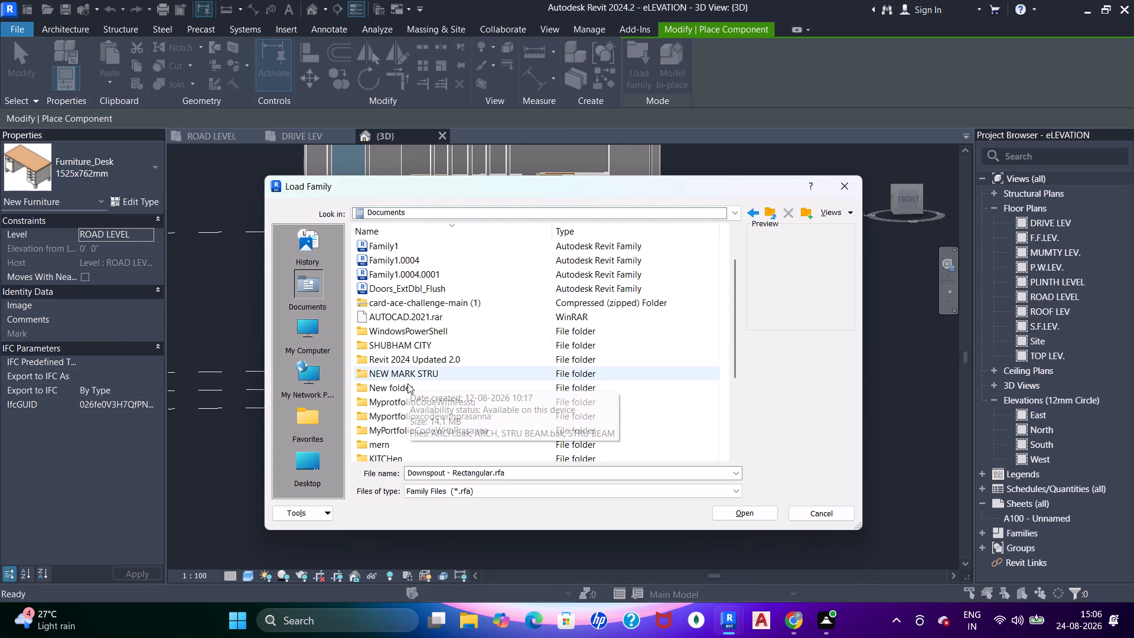
double_click(416, 347)
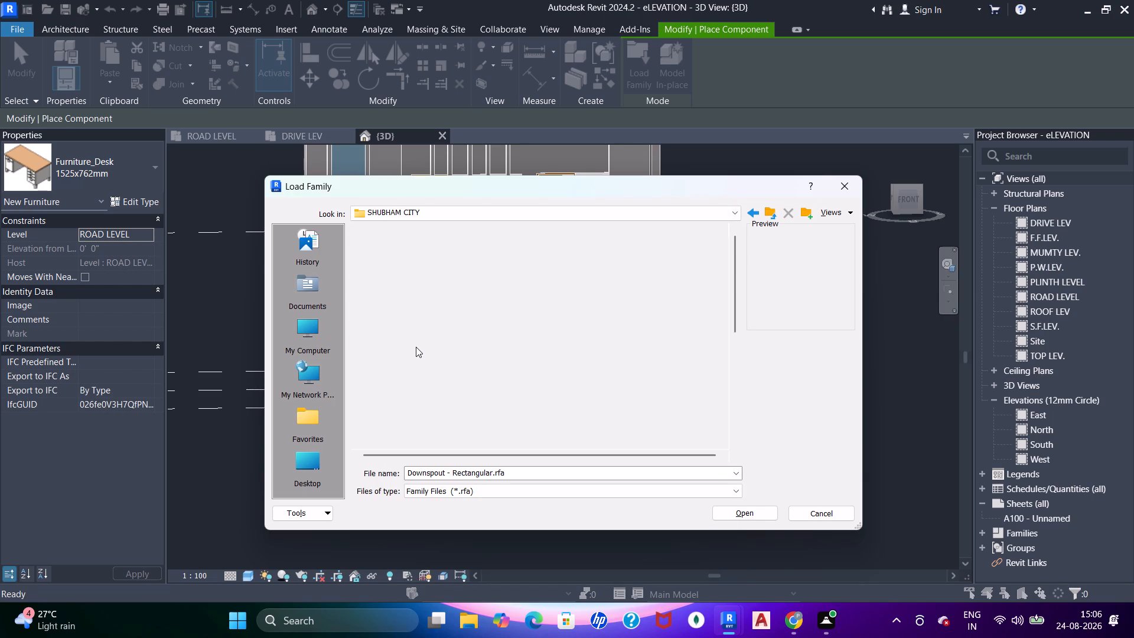
scroll(399, 351, "down", 6)
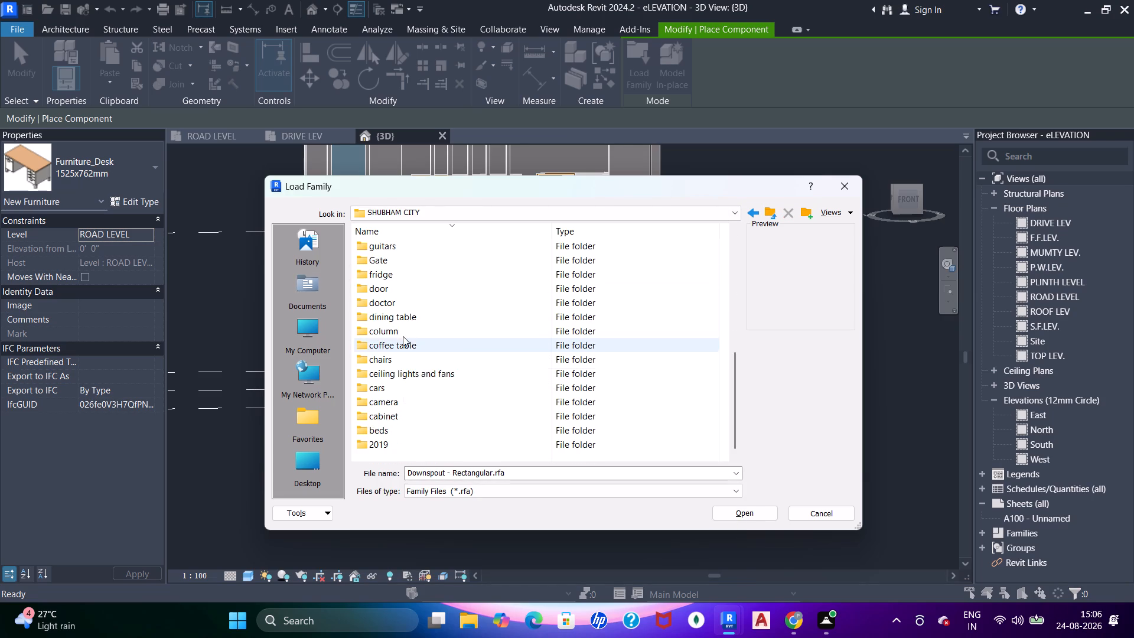
double_click(392, 263)
Preview the gate families from Spanish_Gate_w_wrought_iron_detail_3643 through gate-2_door_family_8514 to compare their designs.
left_click(397, 248)
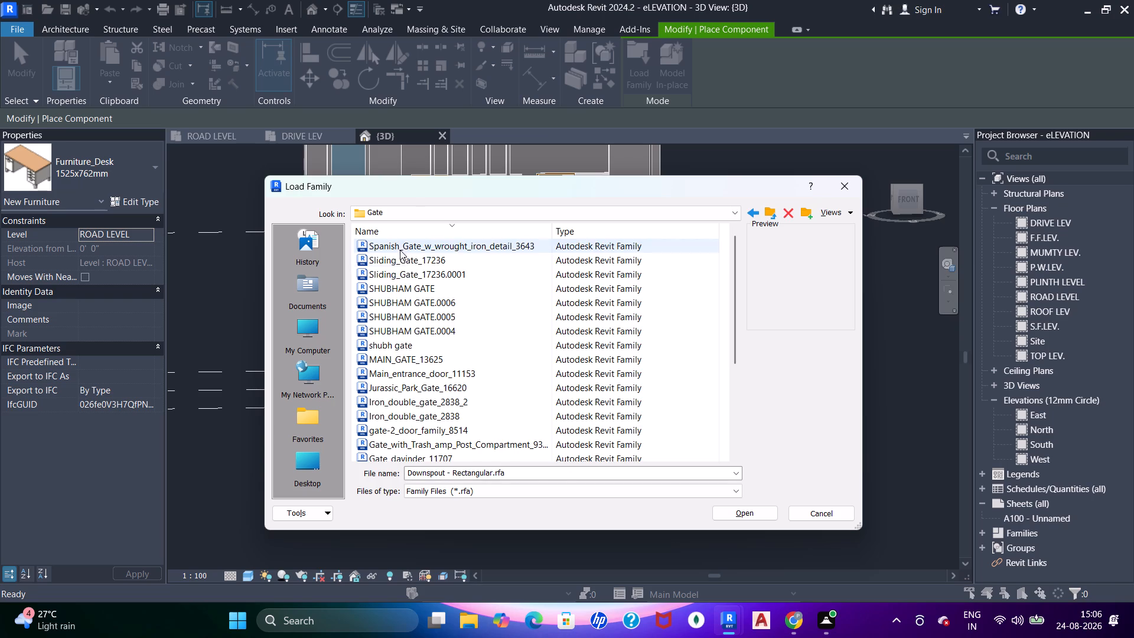
left_click(410, 263)
left_click(415, 275)
left_click(416, 289)
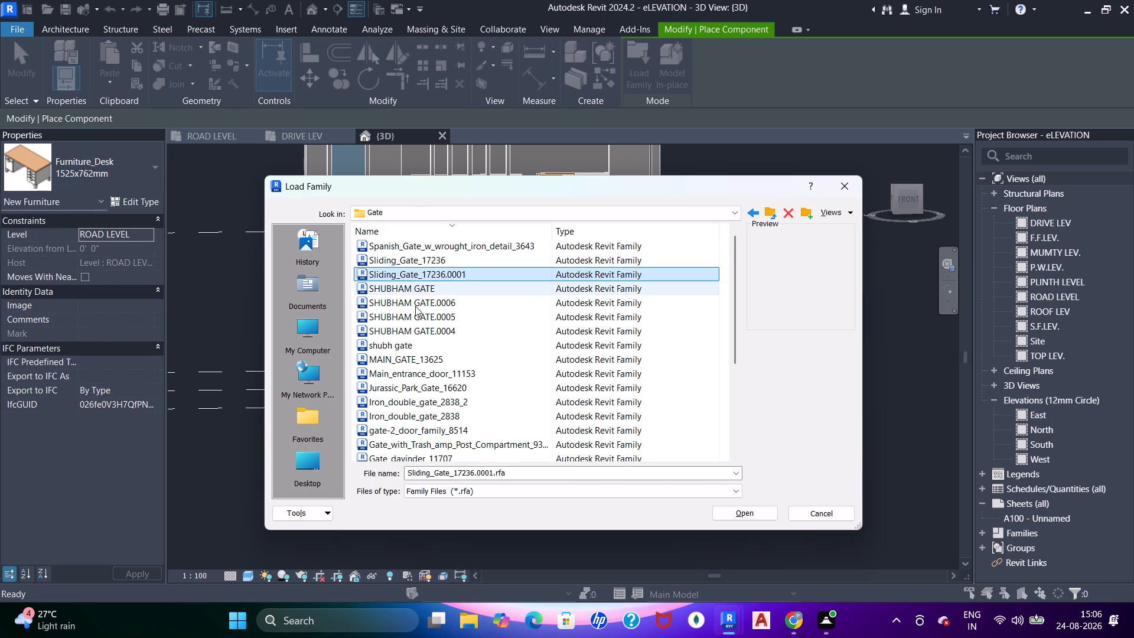
left_click(415, 306)
left_click(418, 319)
left_click(423, 338)
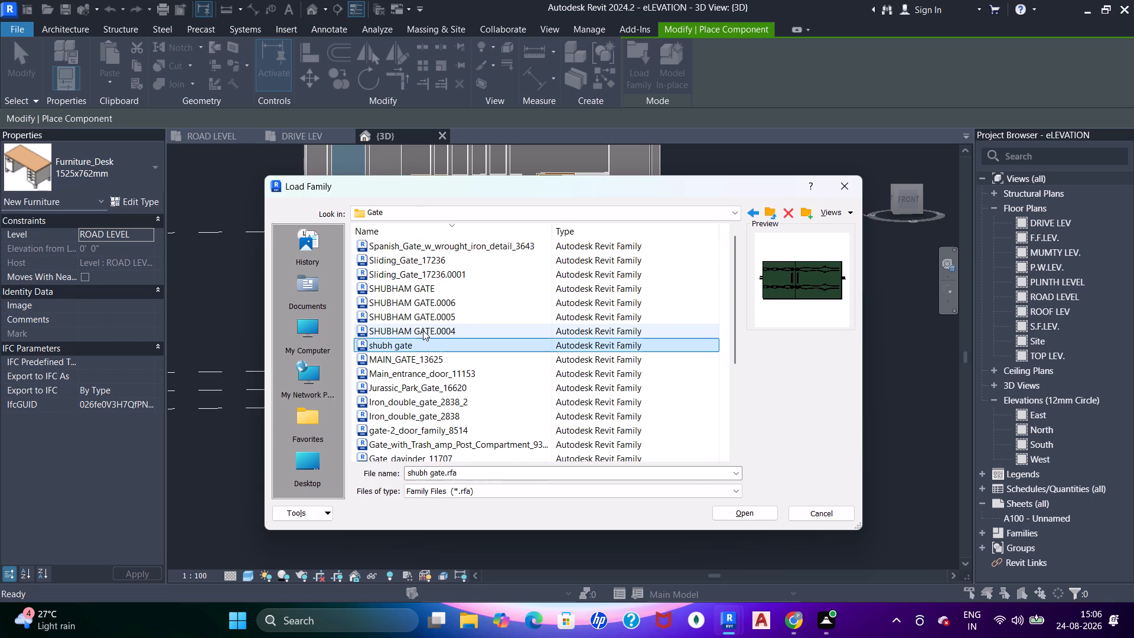
left_click(423, 330)
left_click(427, 351)
left_click(427, 363)
scroll(431, 368, "down", 2)
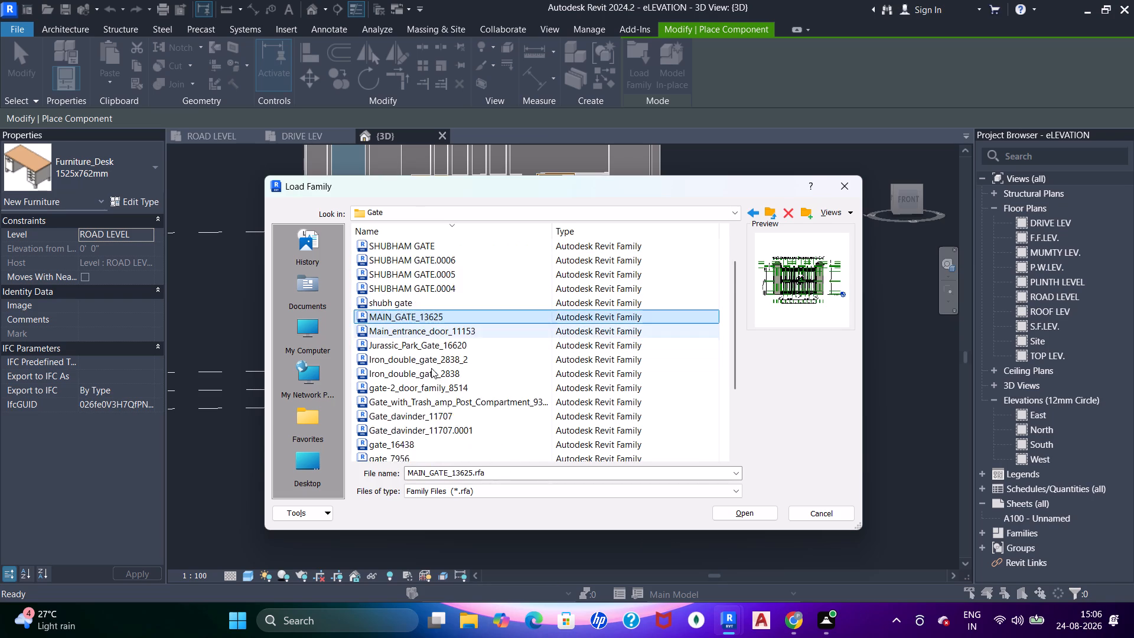
left_click(437, 286)
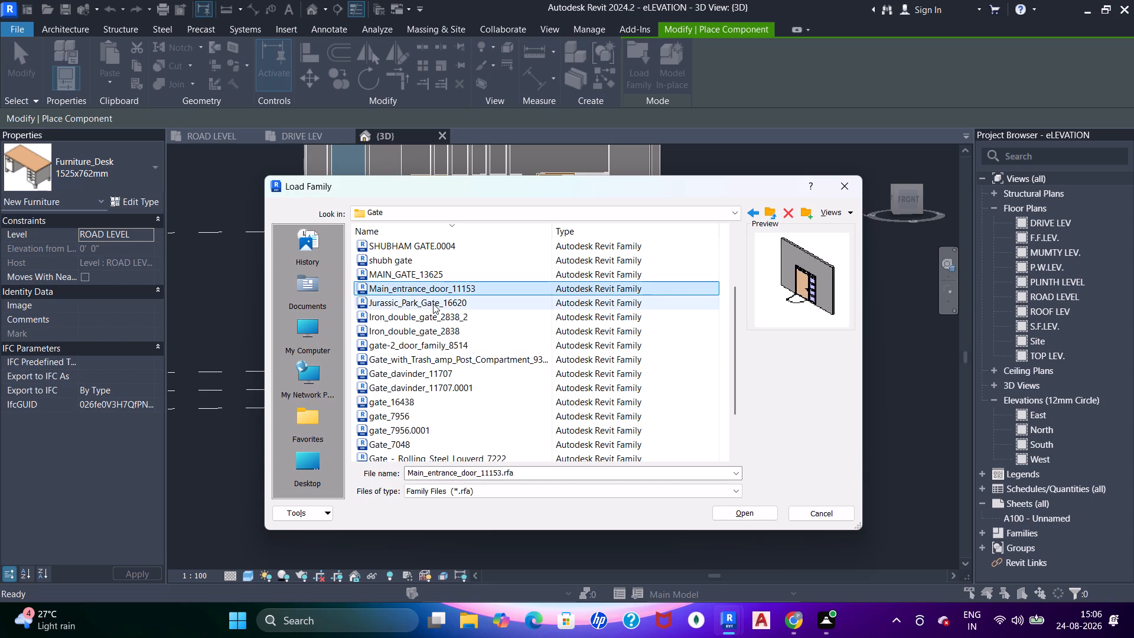
left_click(433, 304)
left_click(428, 314)
left_click(429, 332)
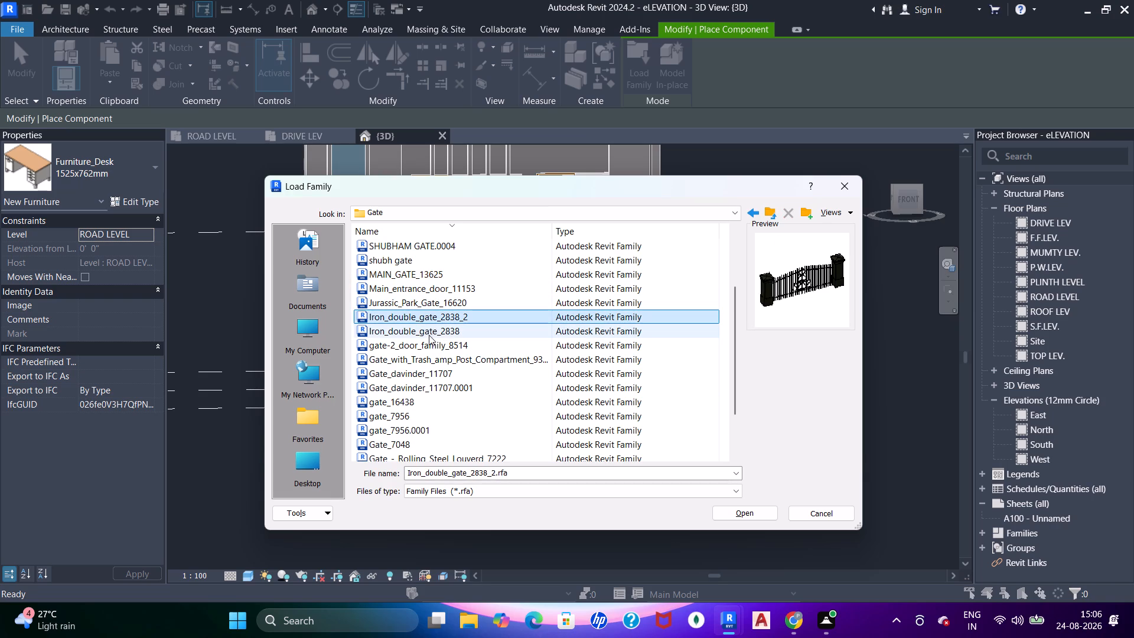
left_click(429, 340)
Preview the remaining gate families through DOUBLE_METAL_GATE_10830, and re-examine Gate_7048, gate_7956.0001 and gate_16438.
scroll(429, 340, "down", 1)
left_click(434, 321)
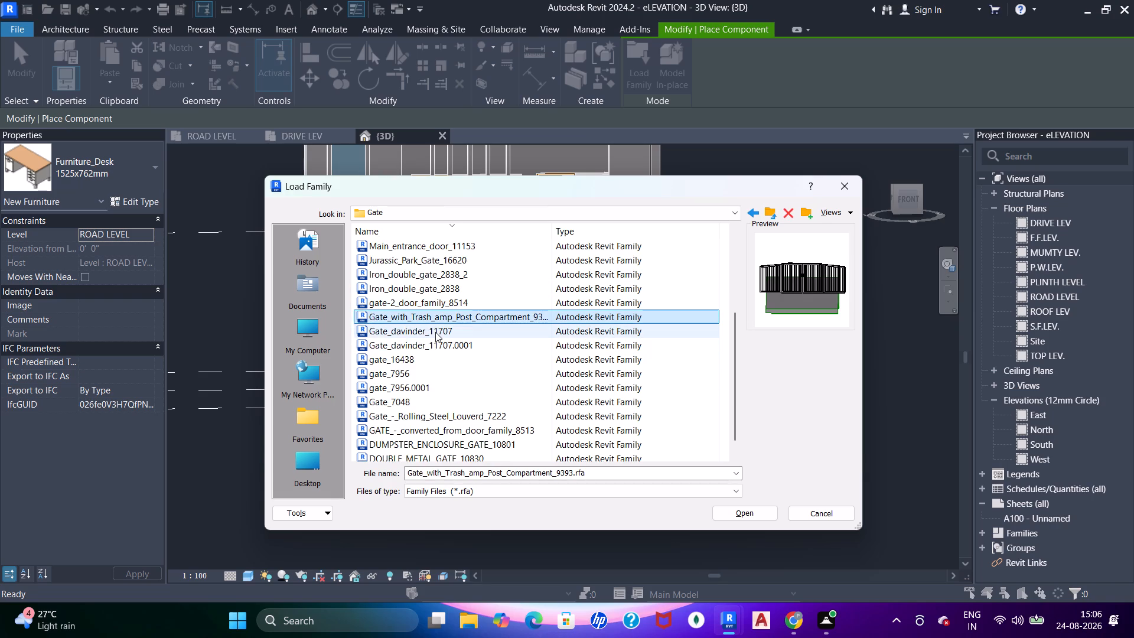
left_click(435, 332)
left_click(435, 315)
left_click(434, 336)
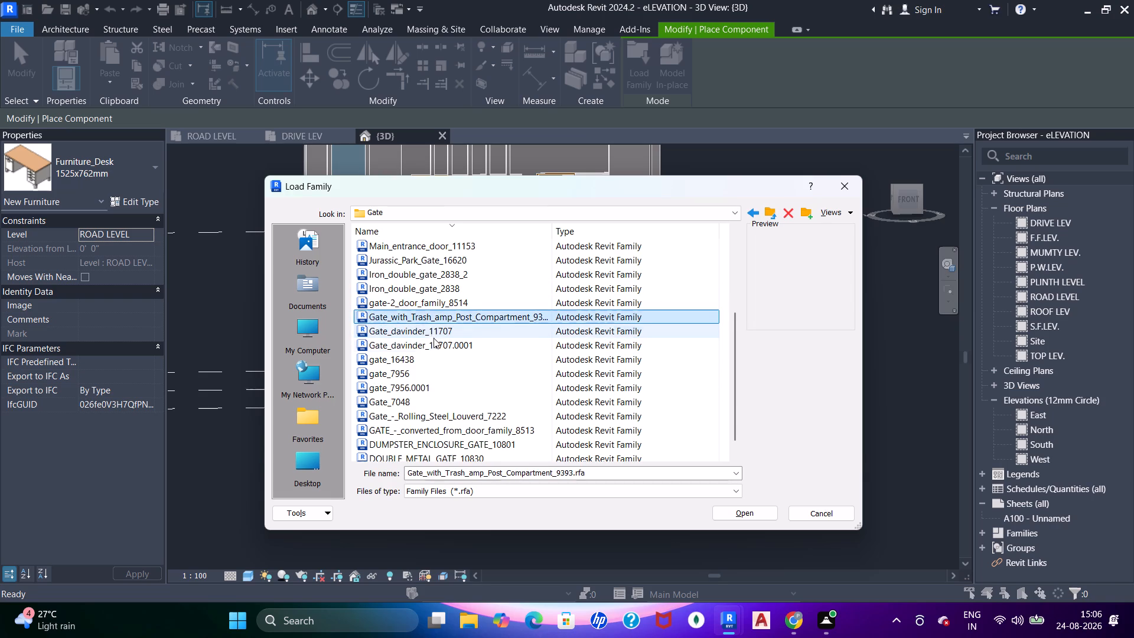
left_click(432, 344)
scroll(432, 344, "down", 2)
left_click(432, 344)
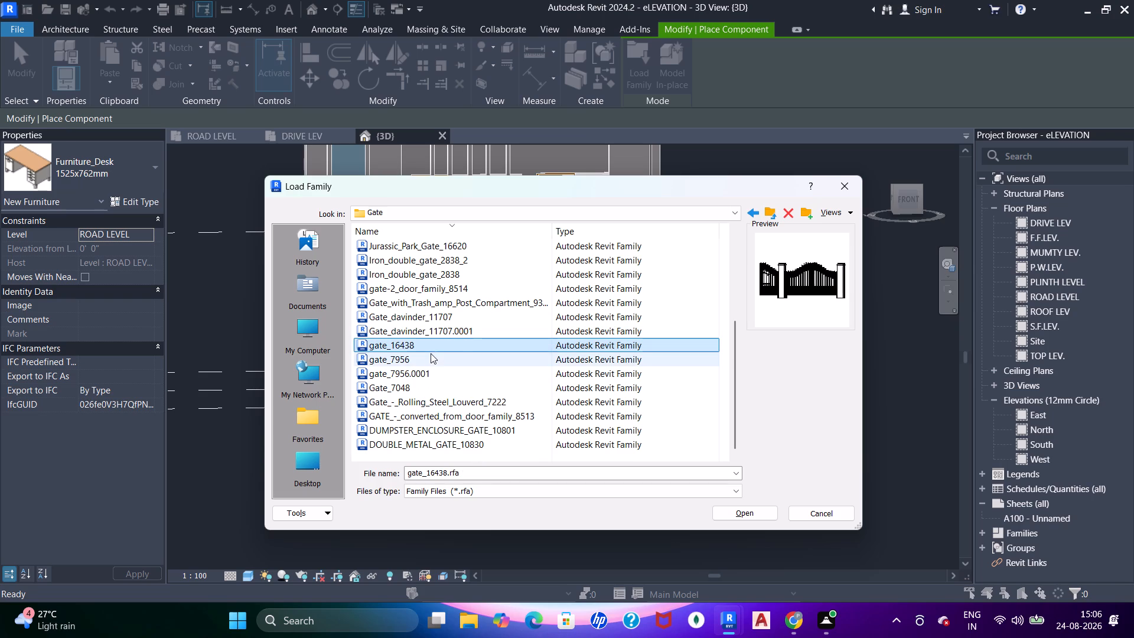
left_click(436, 328)
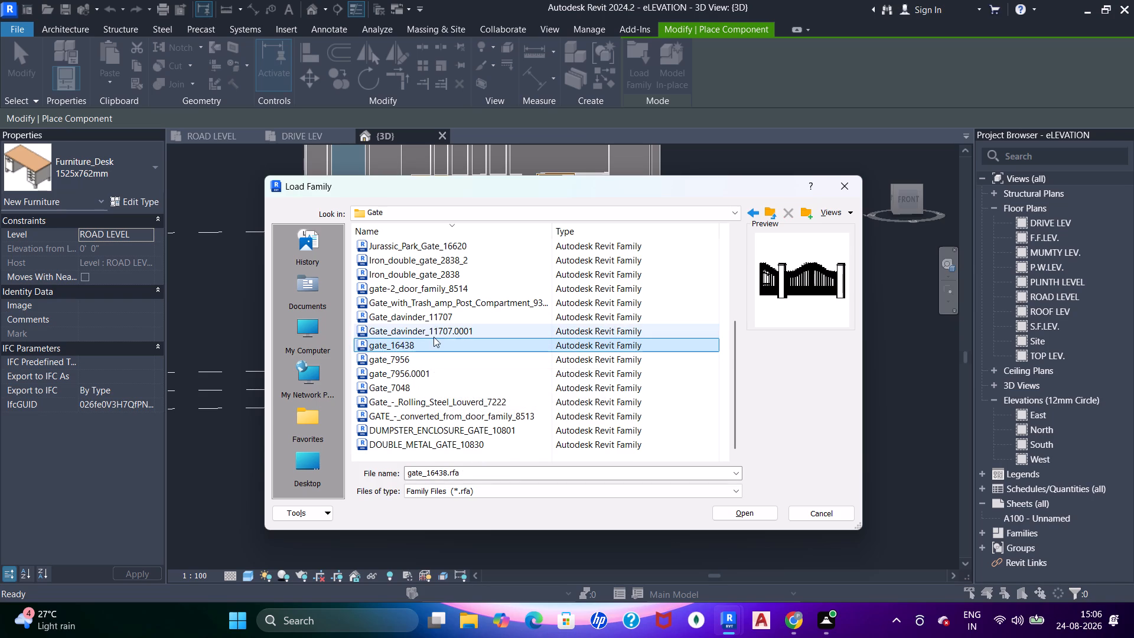
left_click(428, 359)
left_click(427, 372)
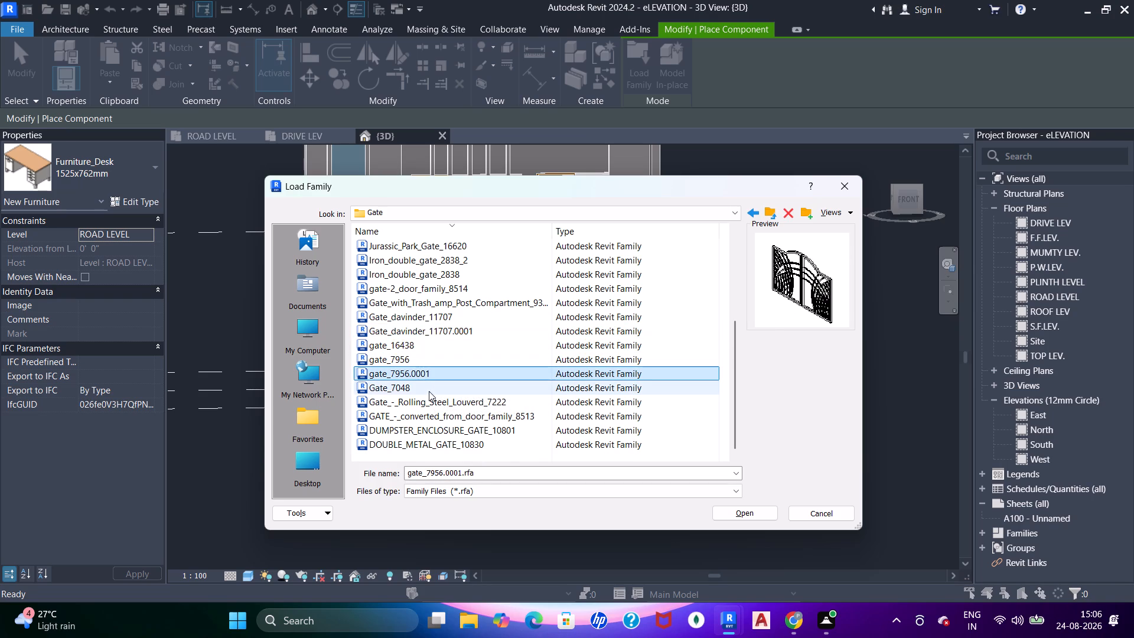
left_click(429, 392)
left_click(429, 401)
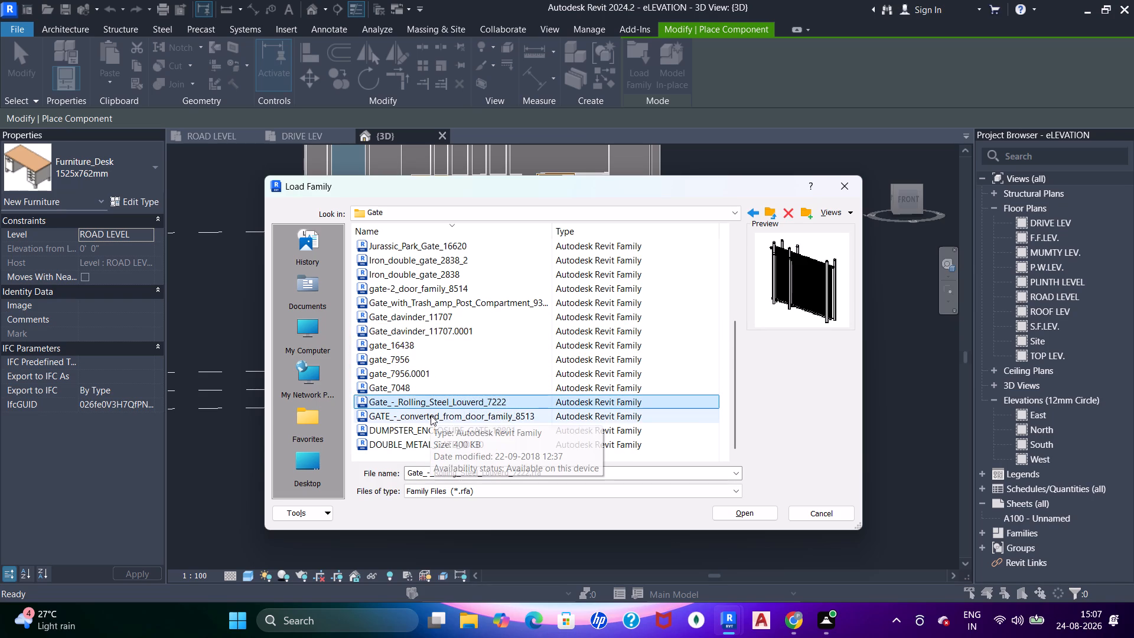
left_click(430, 419)
left_click(441, 431)
left_click(440, 440)
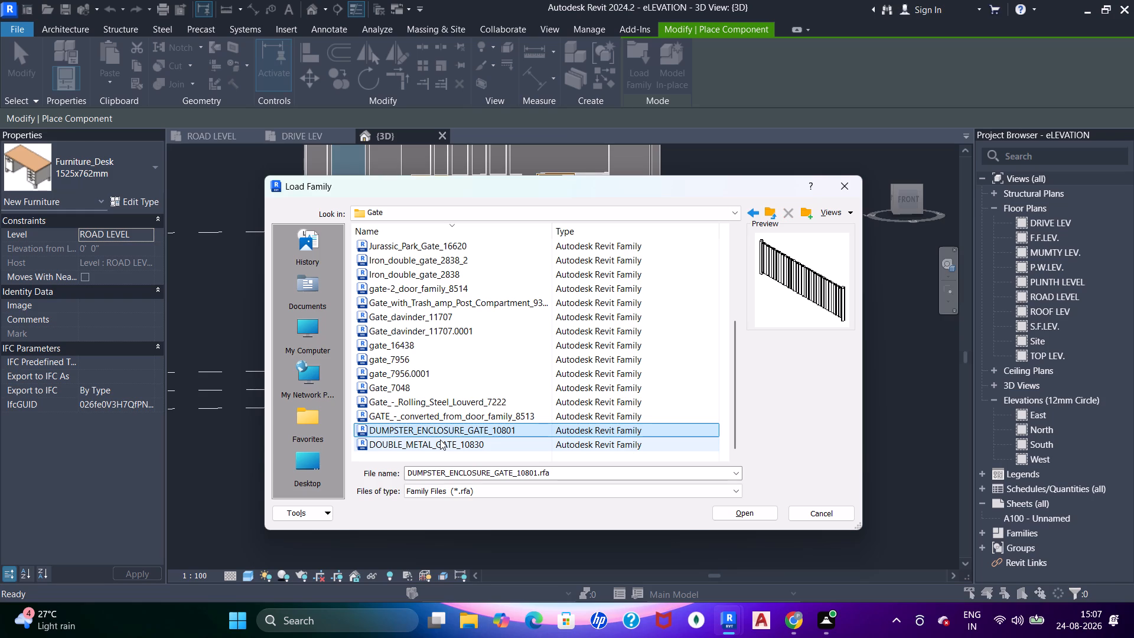
left_click(437, 391)
left_click(428, 372)
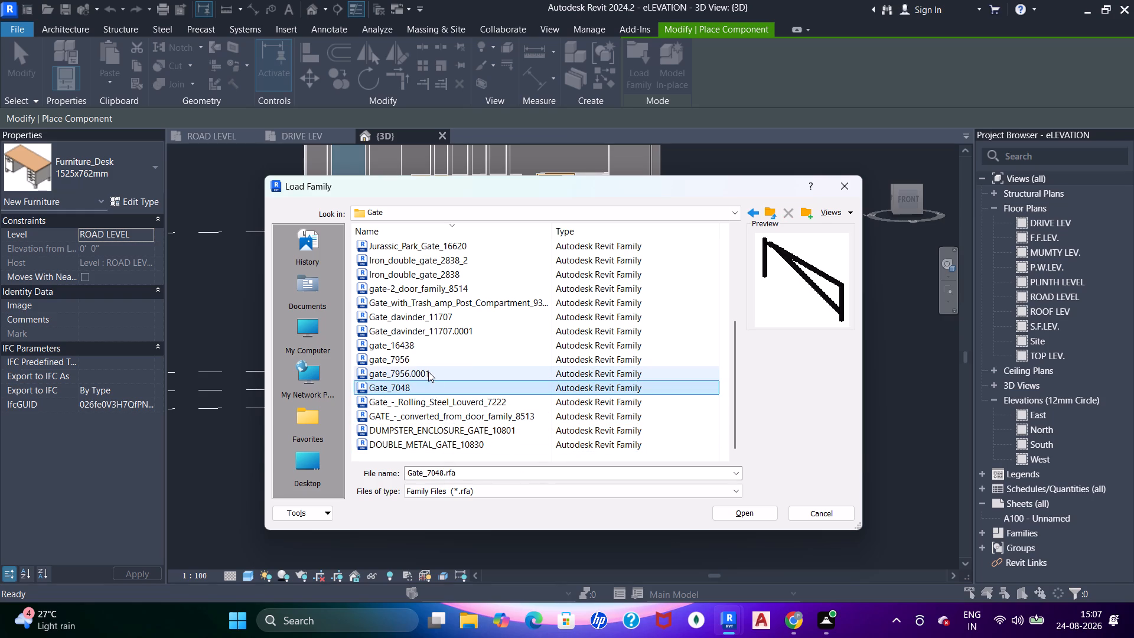
left_click(417, 356)
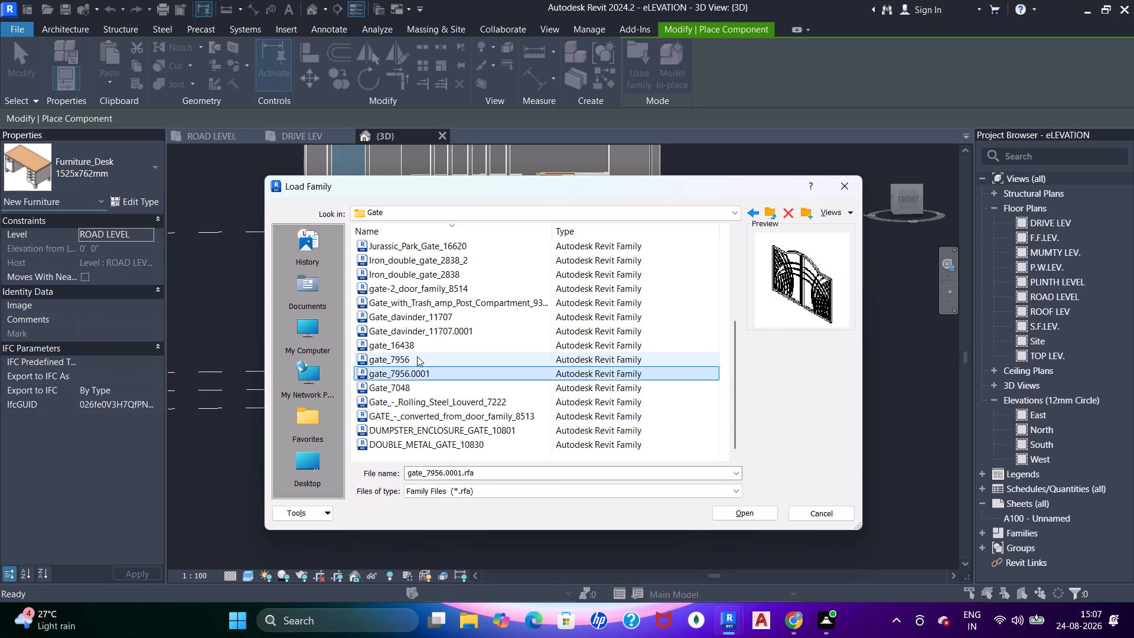
left_click(416, 345)
left_click(419, 363)
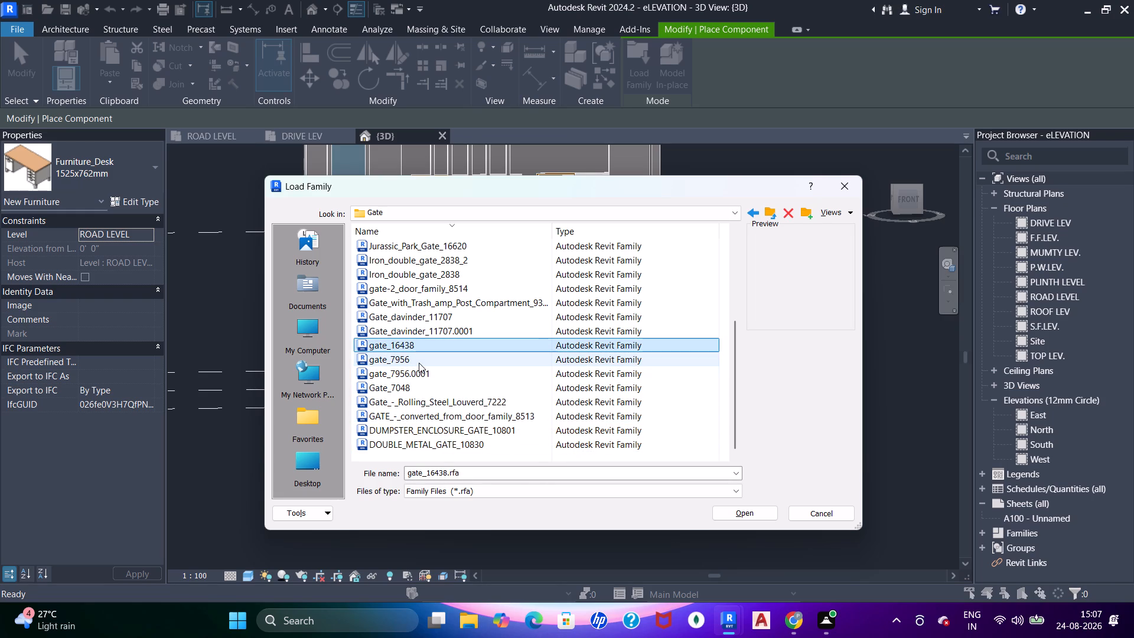
left_click(419, 375)
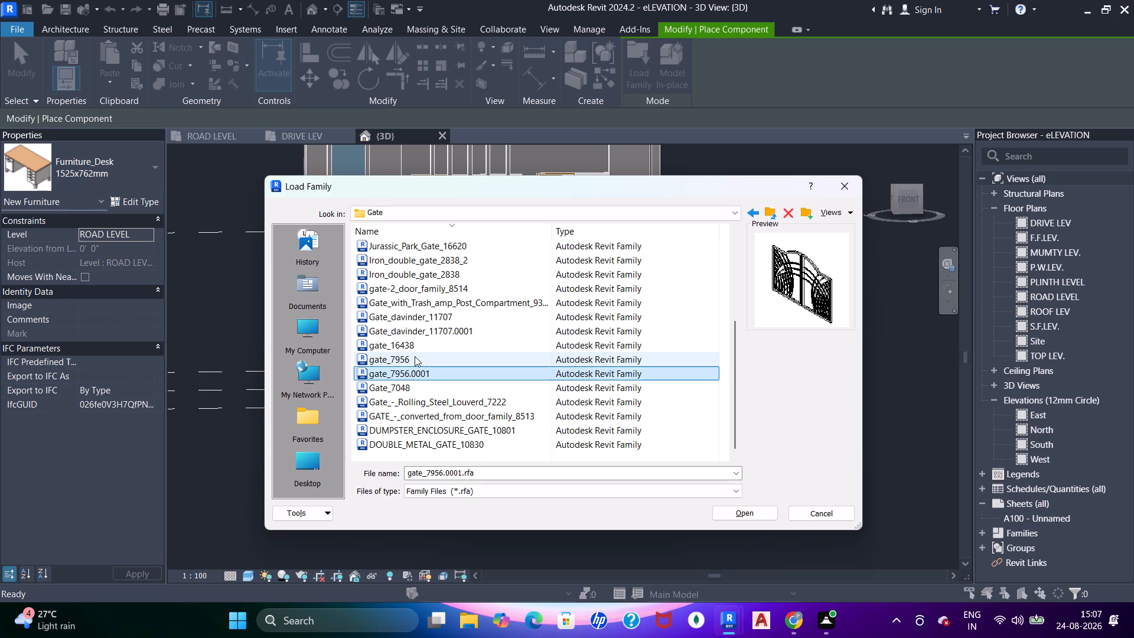
Load the gate_7956 family and place one instance near the ground-floor facade beside the window in the 3D view.
left_click(415, 356)
left_click(415, 356)
left_click(415, 356)
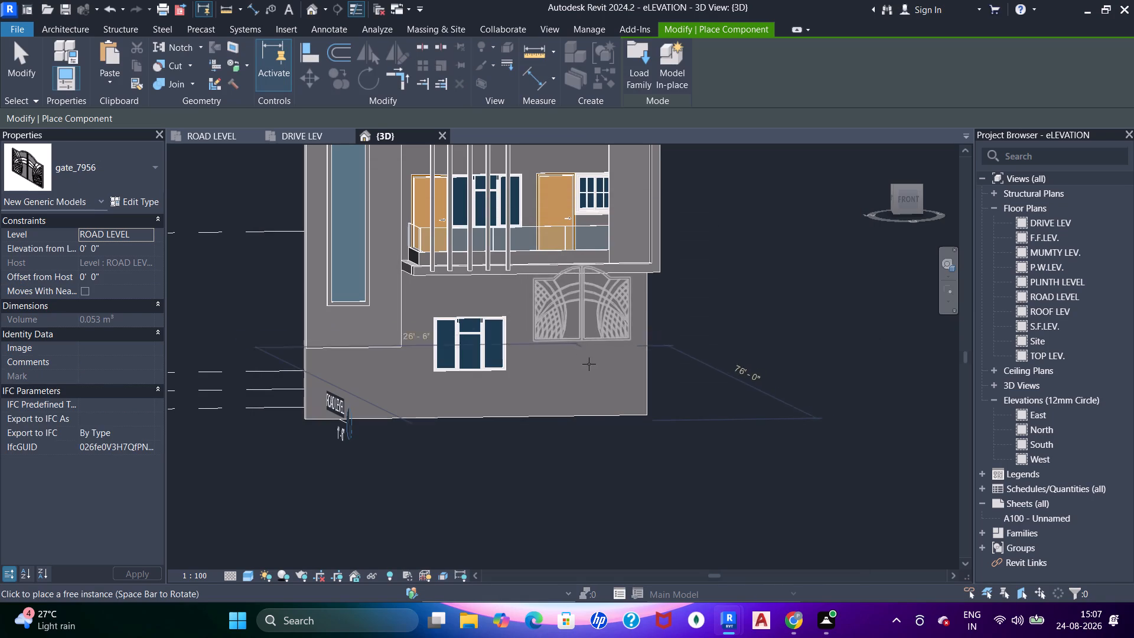
left_click(586, 369)
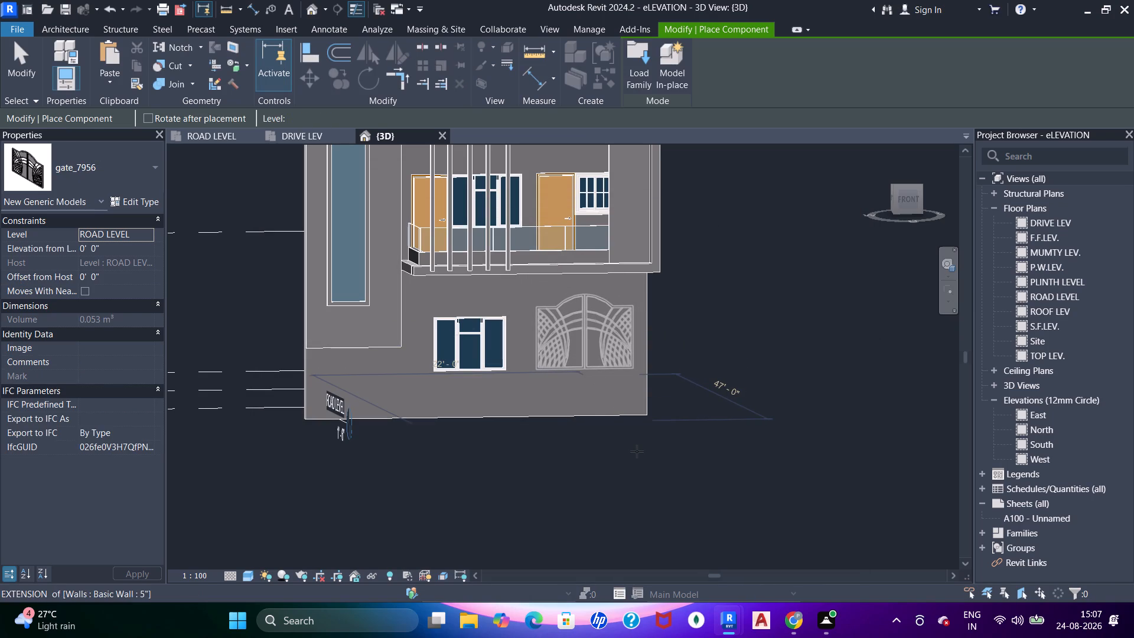
key("Escape")
key("Escape")
key("Escape")
Align the gate with the face of the ground-floor front wall.
scroll(600, 427, "down", 4)
middle_click_drag(597, 431, 681, 483, "shift")
key("a")
key("a")
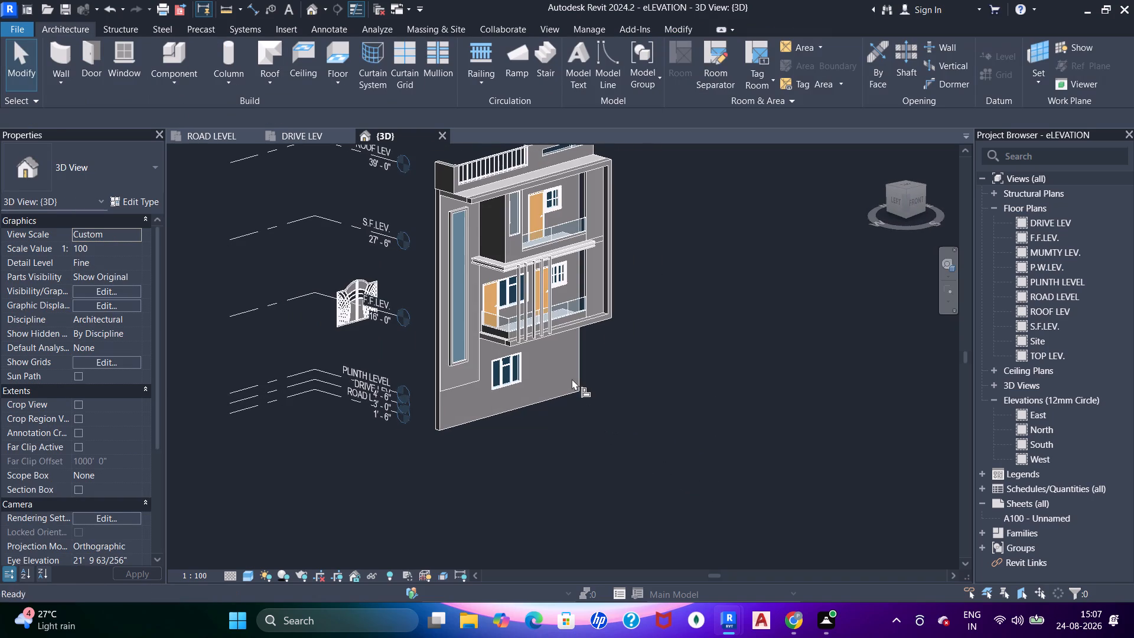
key("a")
left_click(562, 373)
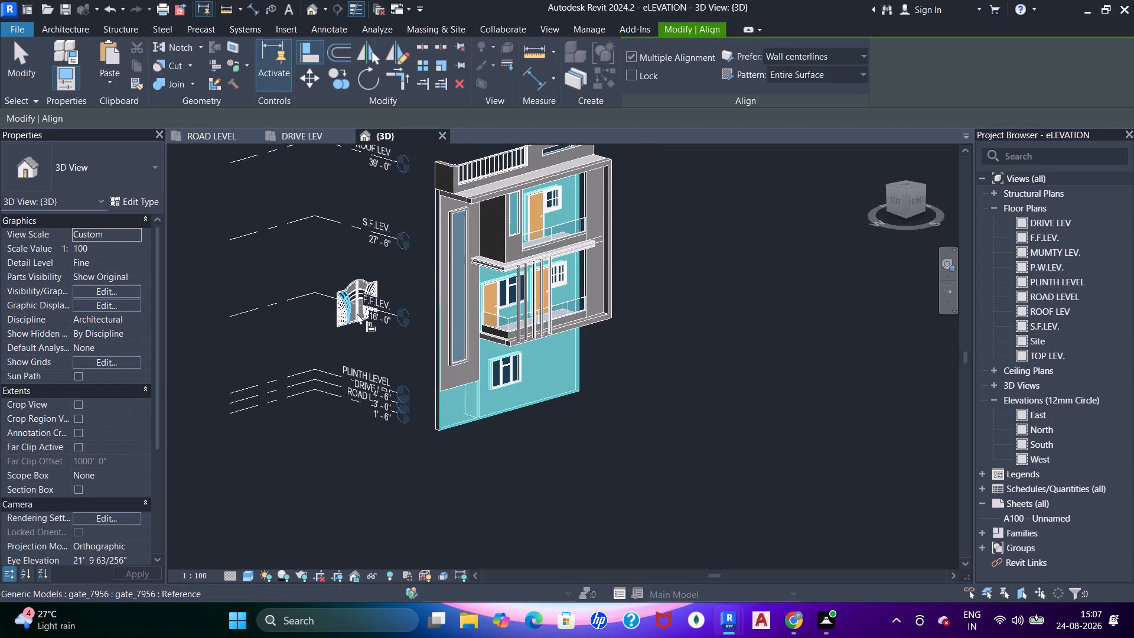
scroll(358, 289, "up", 5)
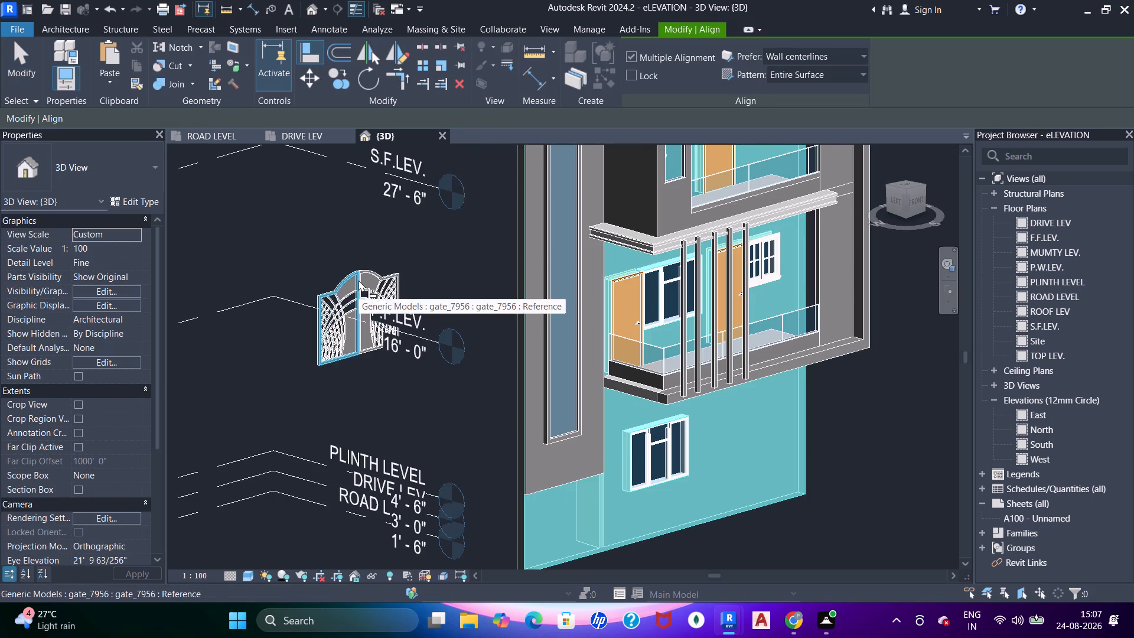
left_click(359, 280)
key("Escape")
scroll(781, 445, "down", 3)
middle_click_drag(780, 448, 693, 411, "shift")
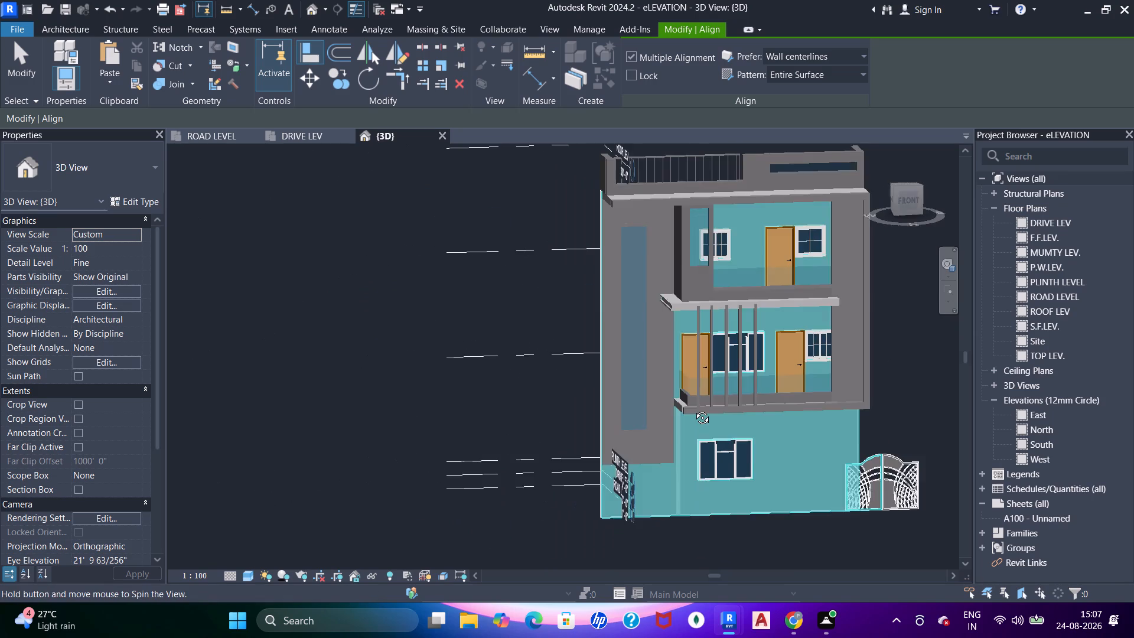
key("Escape")
Move the gate along the front wall from the building's outer corner toward the ground-floor window.
middle_click_drag(843, 489, 626, 452)
middle_click_drag(677, 467, 585, 481, "shift")
scroll(664, 481, "up", 5)
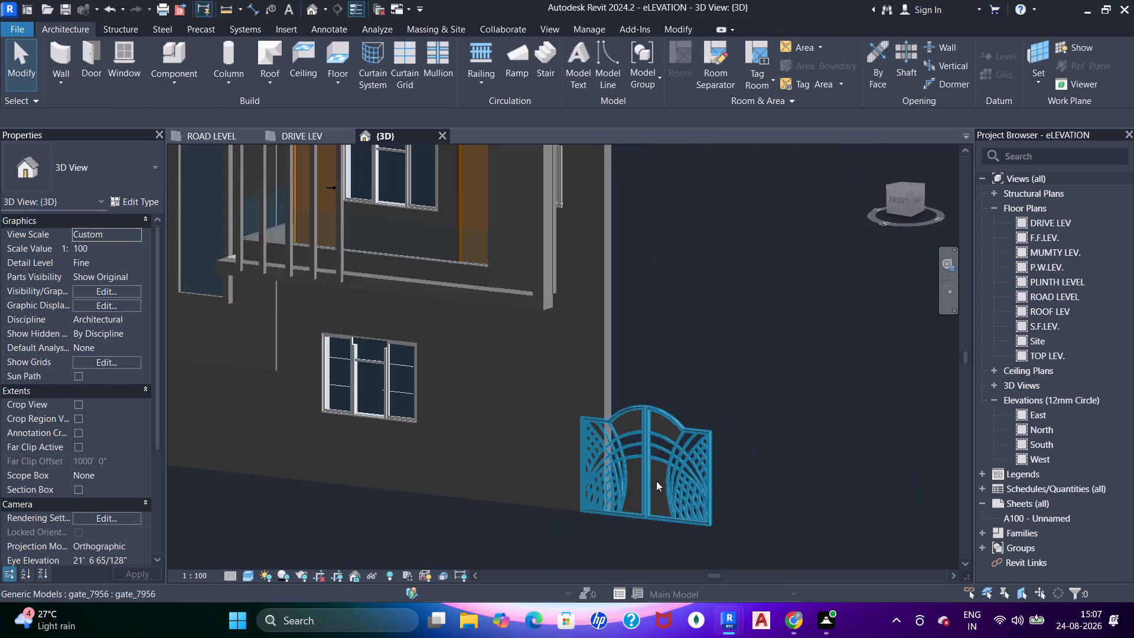
middle_click_drag(660, 483, 642, 486, "shift")
left_click(641, 485)
middle_click_drag(604, 504, 765, 513, "shift")
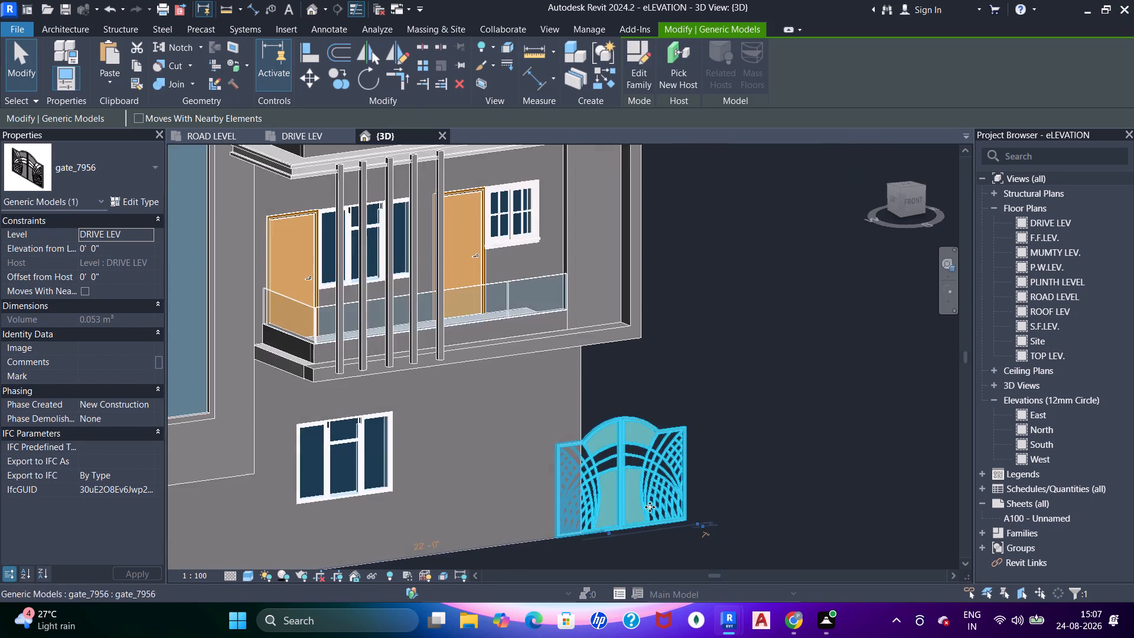
middle_click_drag(650, 507, 662, 397)
middle_click_drag(635, 419, 665, 454, "shift")
left_click_drag(640, 396, 590, 415)
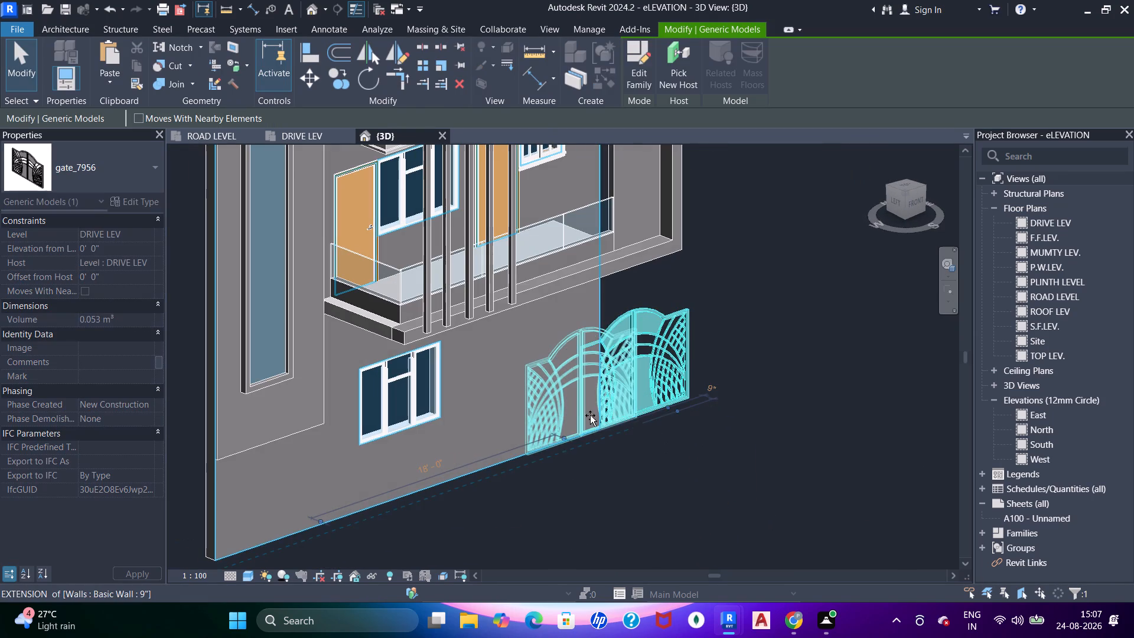
left_click_drag(590, 415, 570, 422)
key("Escape")
Shift the gate farther along the ground-floor facade toward the window.
middle_click_drag(621, 484, 640, 468, "shift")
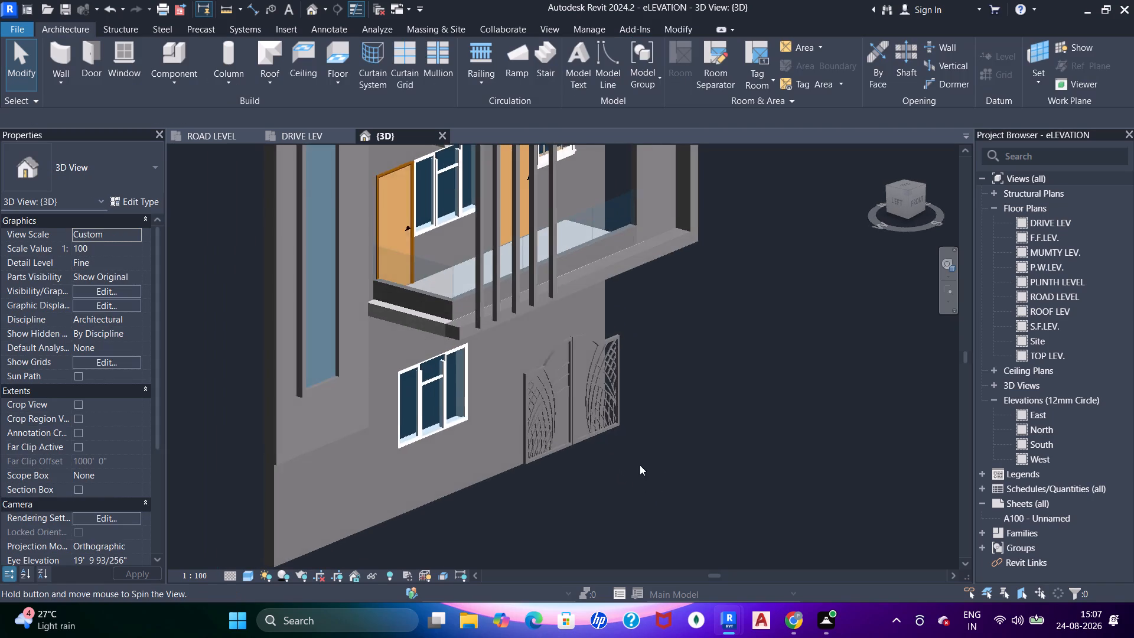
left_click(577, 416)
left_click_drag(571, 411, 554, 395)
key("Escape")
scroll(565, 428, "up", 3)
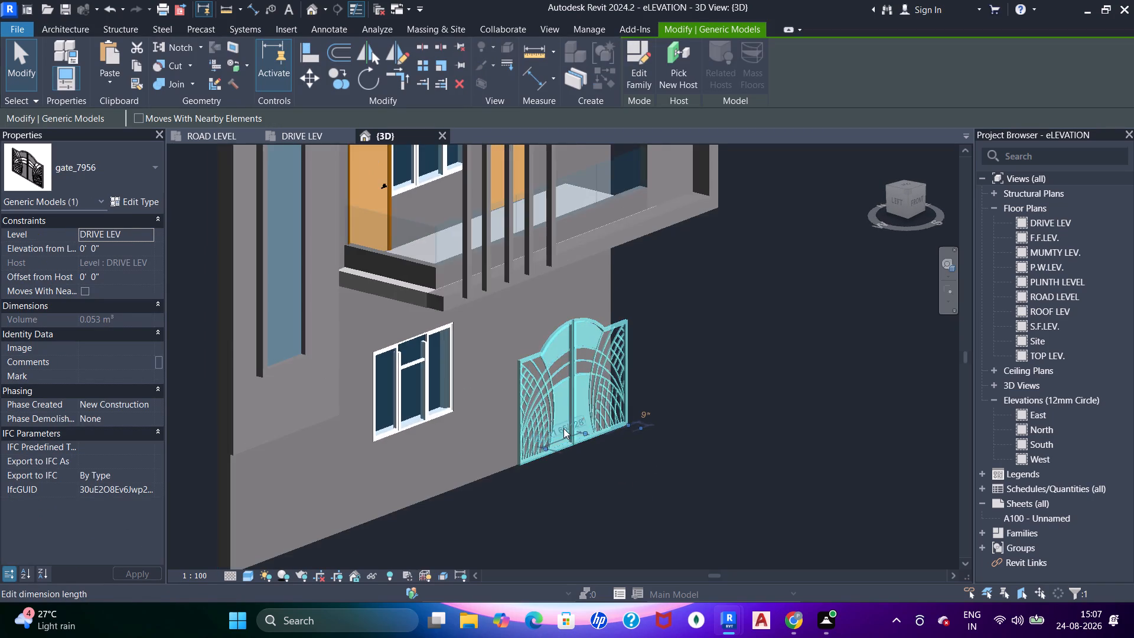
left_click(569, 412)
key("Escape")
left_click(576, 399)
left_click_drag(574, 398, 542, 419)
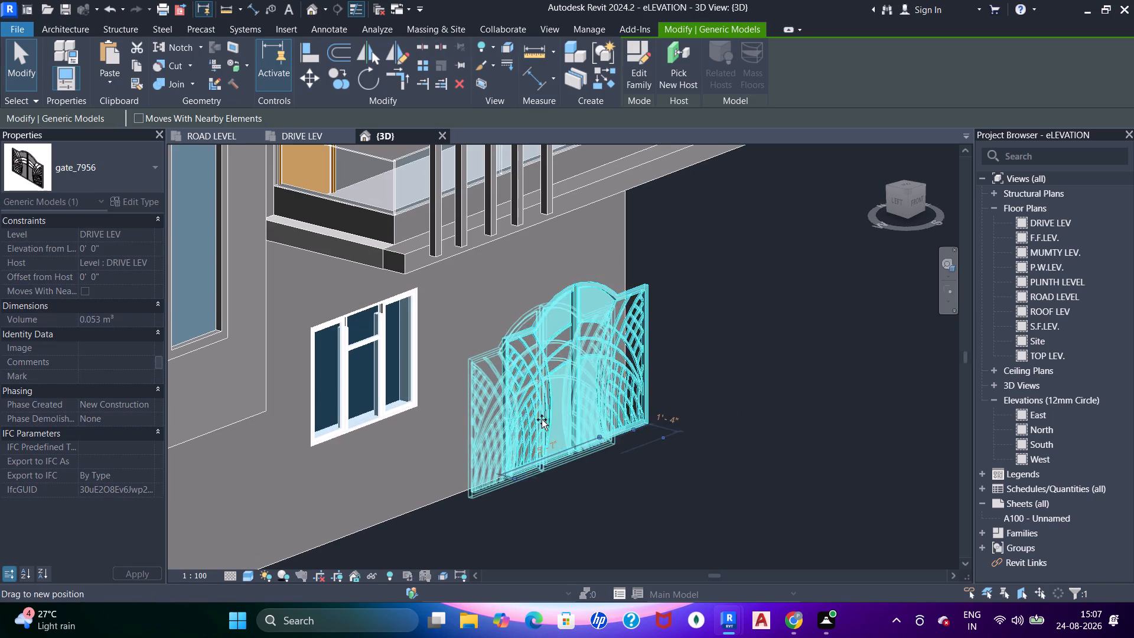
left_click_drag(542, 419, 540, 420)
Align the gate_7956 gate with the outer face of the ground-floor front wall in the 3D view.
middle_click_drag(582, 417, 375, 401)
middle_click_drag(506, 410, 387, 421, "shift")
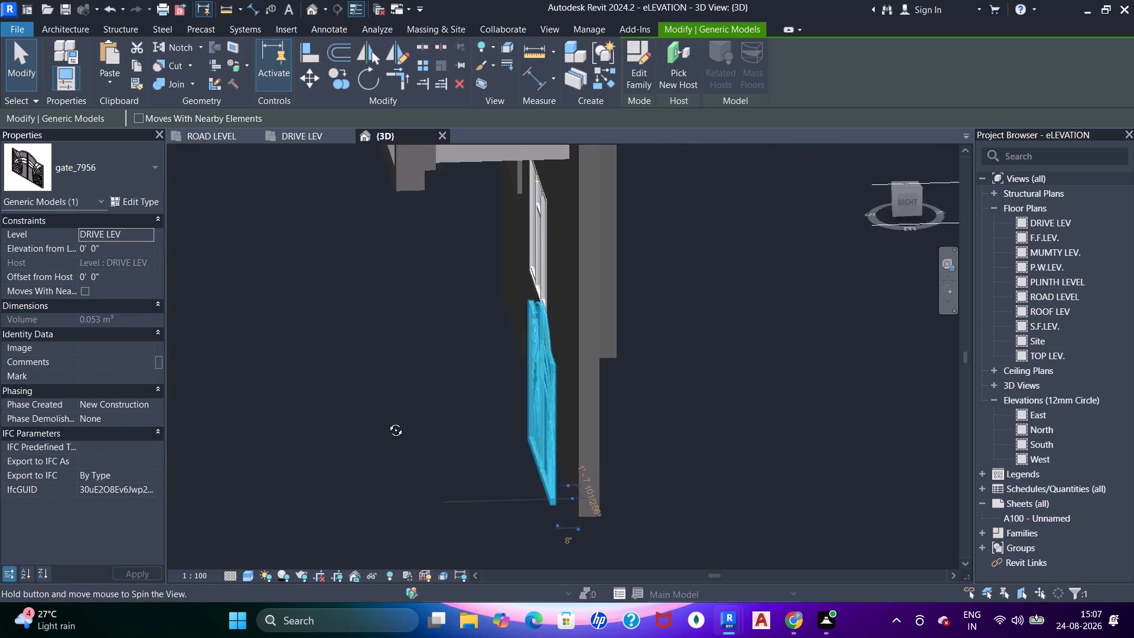
middle_click_drag(387, 421, 380, 415, "shift")
scroll(608, 421, "up", 2)
key("a")
key("a")
key("a")
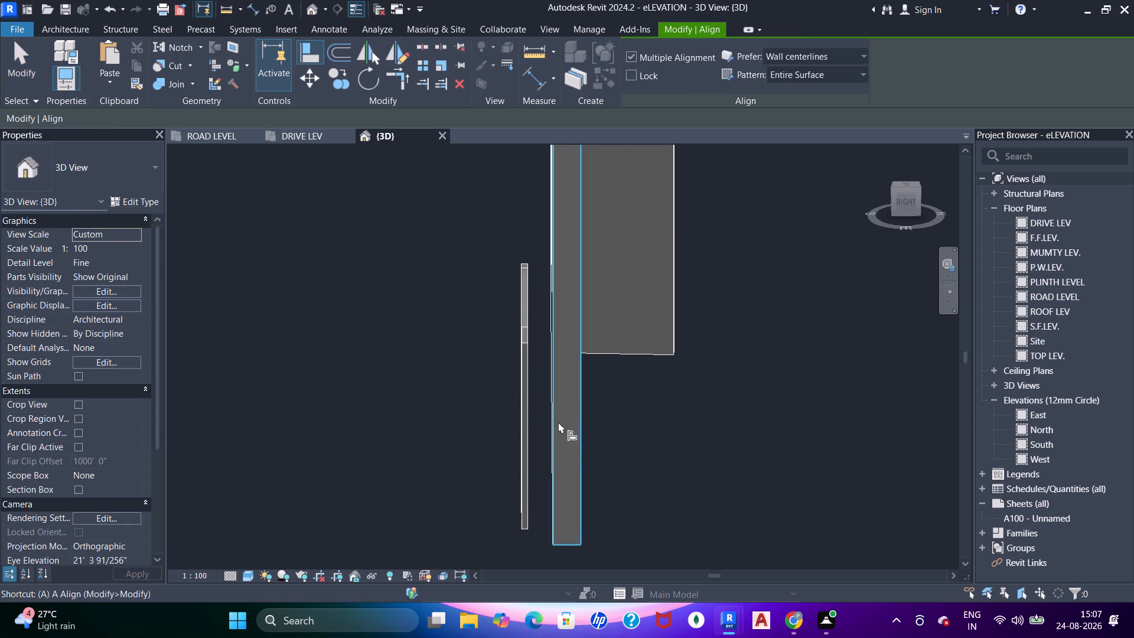
middle_click_drag(562, 431, 604, 447, "shift")
left_click(599, 415)
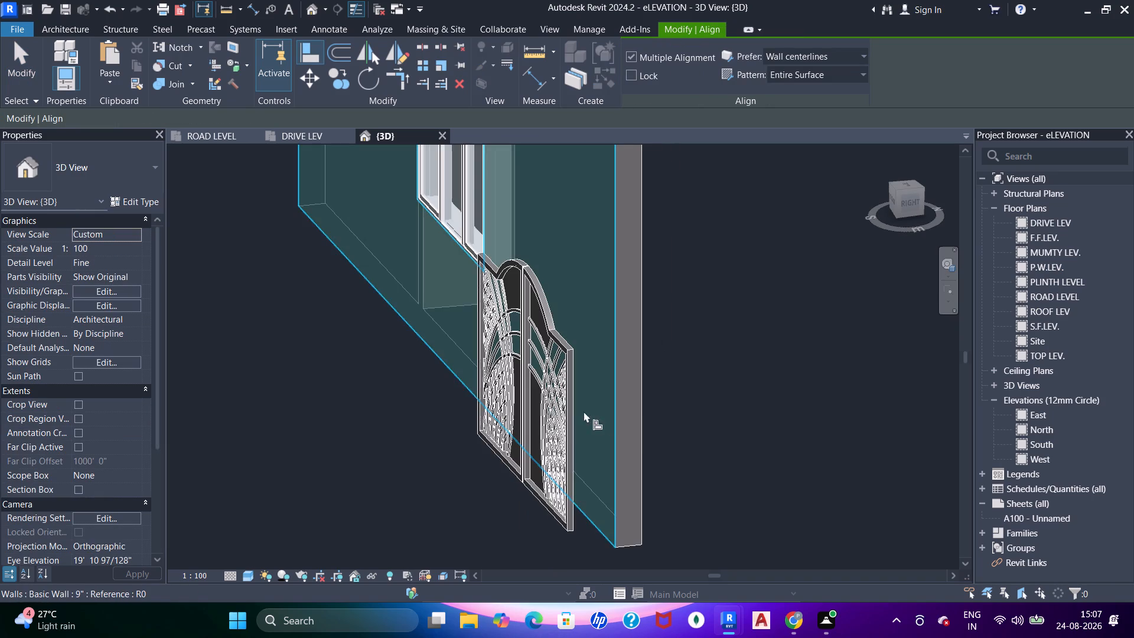
left_click(576, 403)
key("Escape")
key("Escape")
scroll(567, 379, "down", 6)
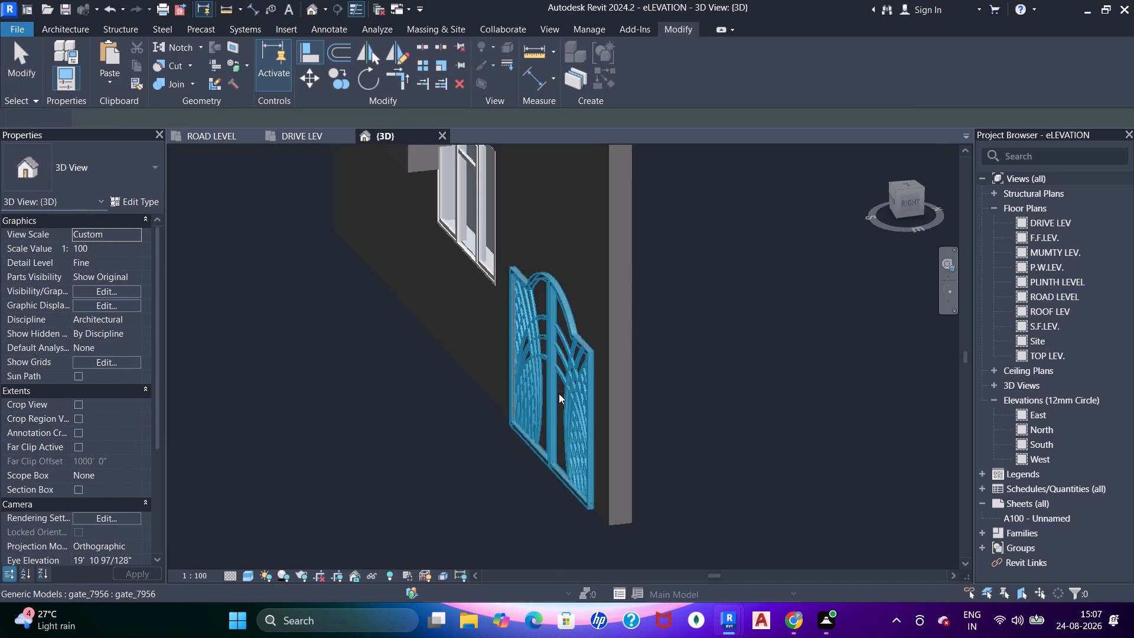
Review the gate's placement on the wall in 3D, comparing it with the ground-floor entrance in the DRIVE LEV reference elevation image.
middle_click_drag(501, 422, 683, 338, "shift")
middle_click_drag(454, 354, 529, 412, "shift")
left_click(537, 400)
key("Escape")
scroll(533, 377, "down", 3)
scroll(324, 131, "up", 1)
left_click(297, 138)
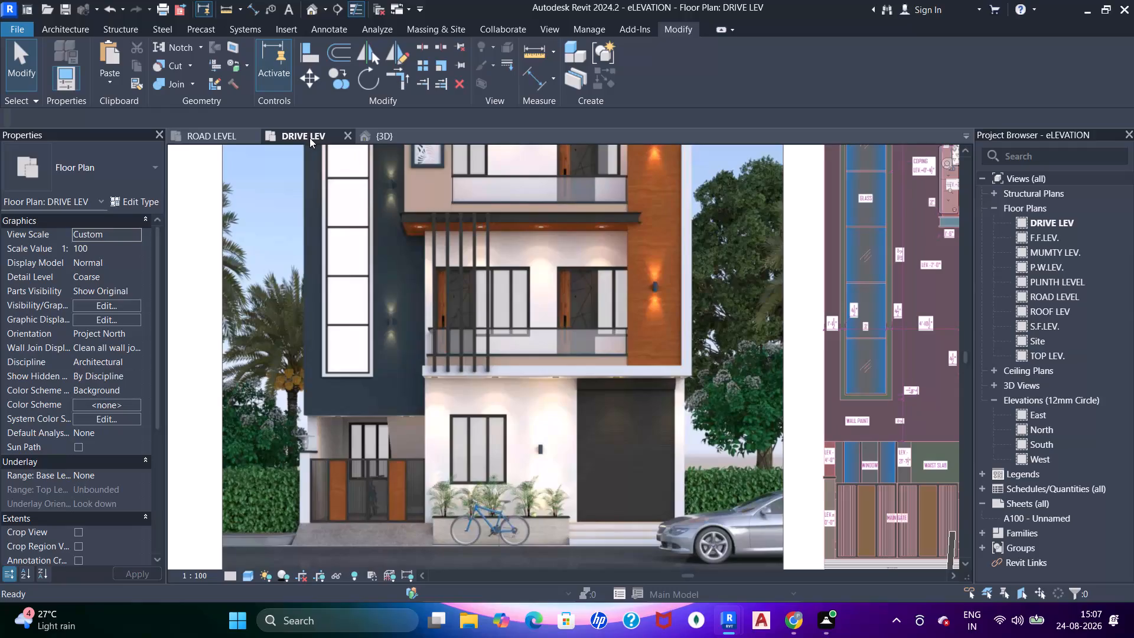
scroll(557, 343, "down", 1)
middle_click_drag(580, 369, 524, 369)
scroll(524, 369, "down", 1)
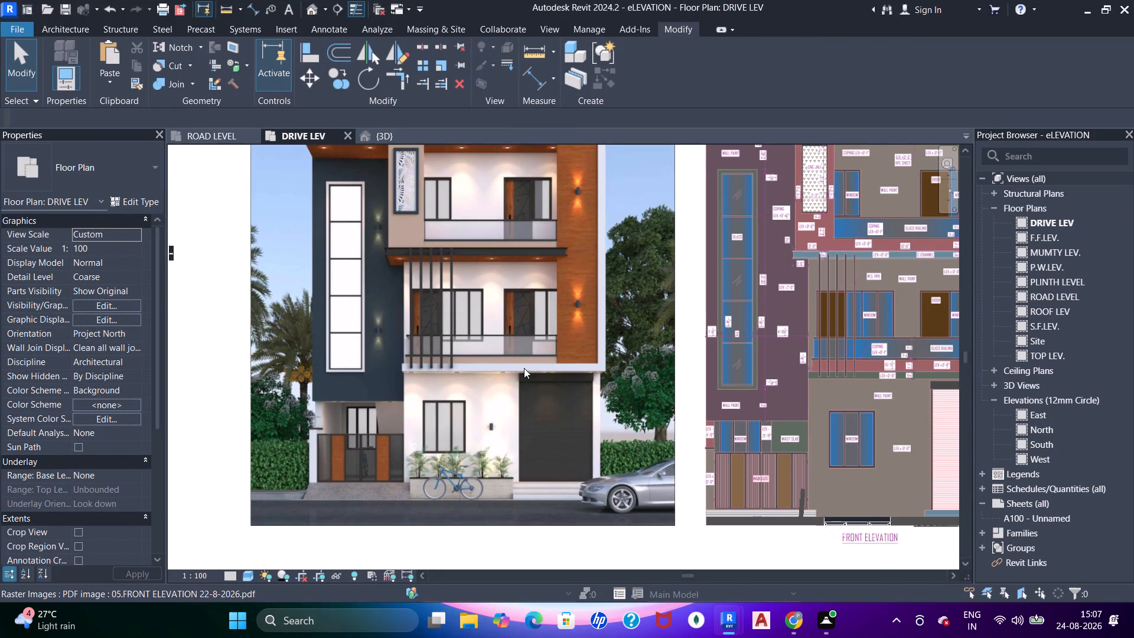
middle_click_drag(524, 368, 517, 354)
scroll(400, 422, "up", 1)
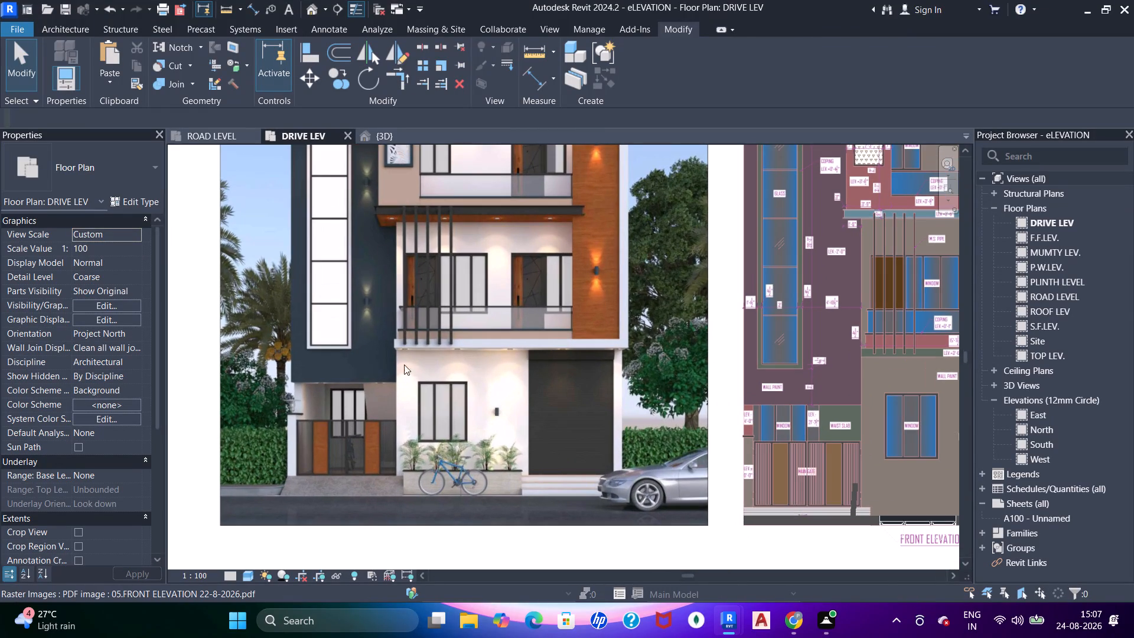
middle_click_drag(396, 477, 423, 478)
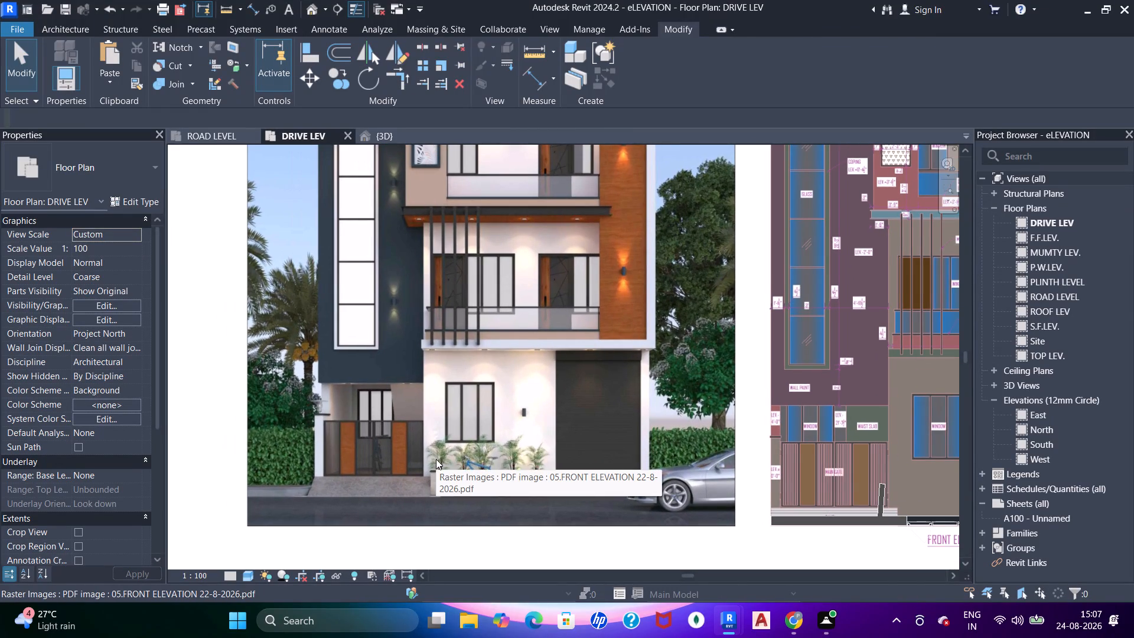
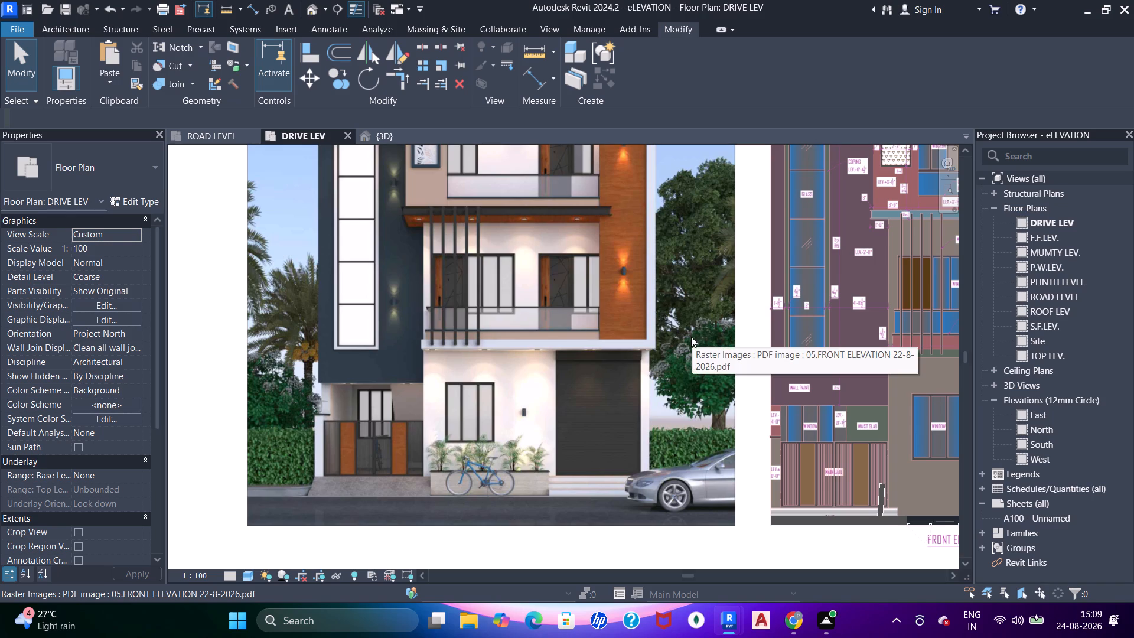
Examine the rendered front view and the annotated front elevation drawing from ground floor up to the mumty in the DRIVE LEV plan.
middle_click_drag(628, 326, 621, 372)
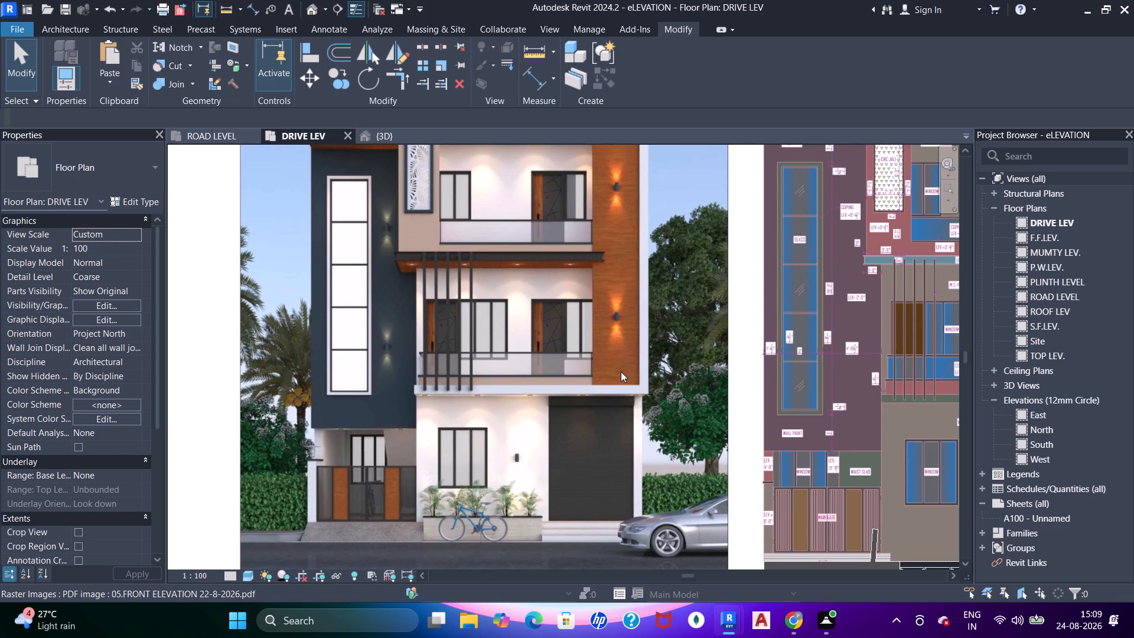
middle_click_drag(621, 372, 621, 333)
middle_click(621, 333)
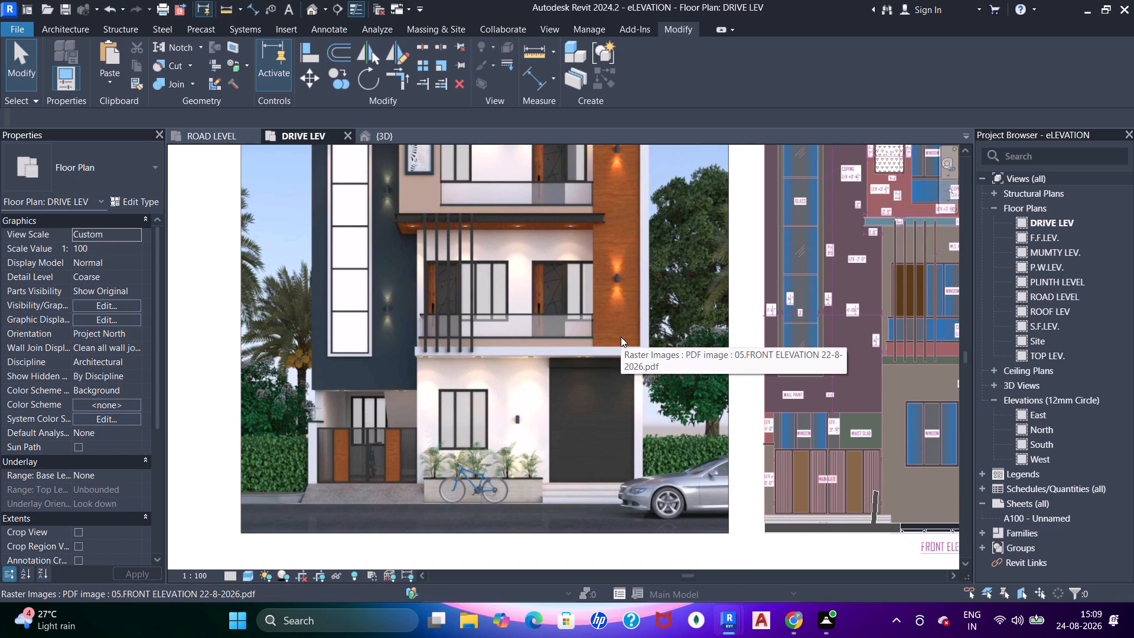
middle_click(618, 373)
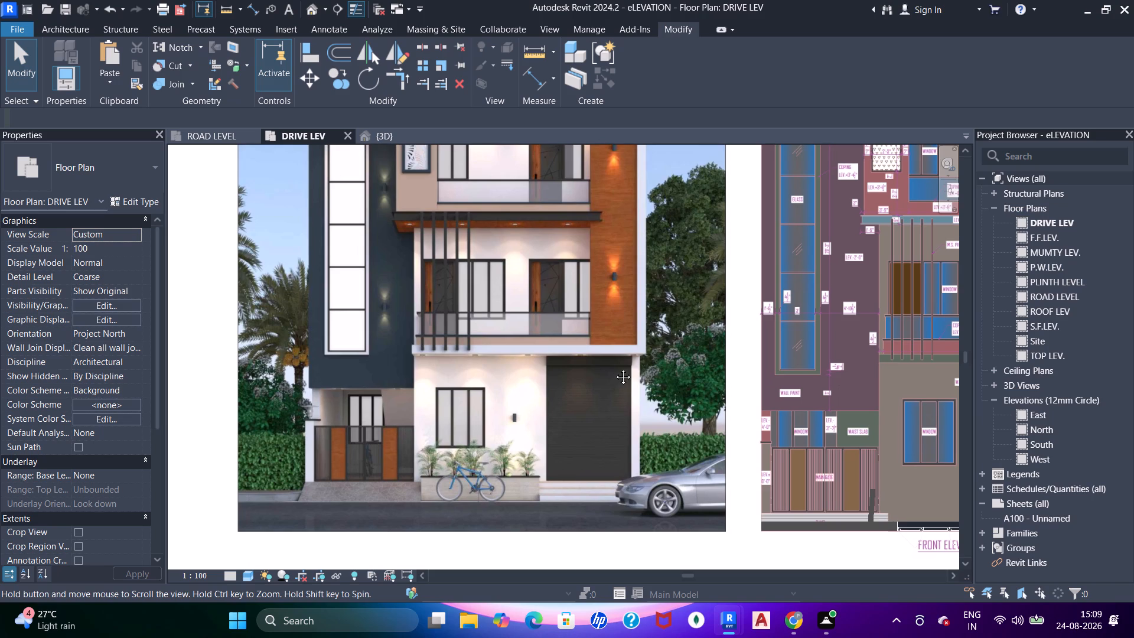
middle_click_drag(612, 367, 610, 407)
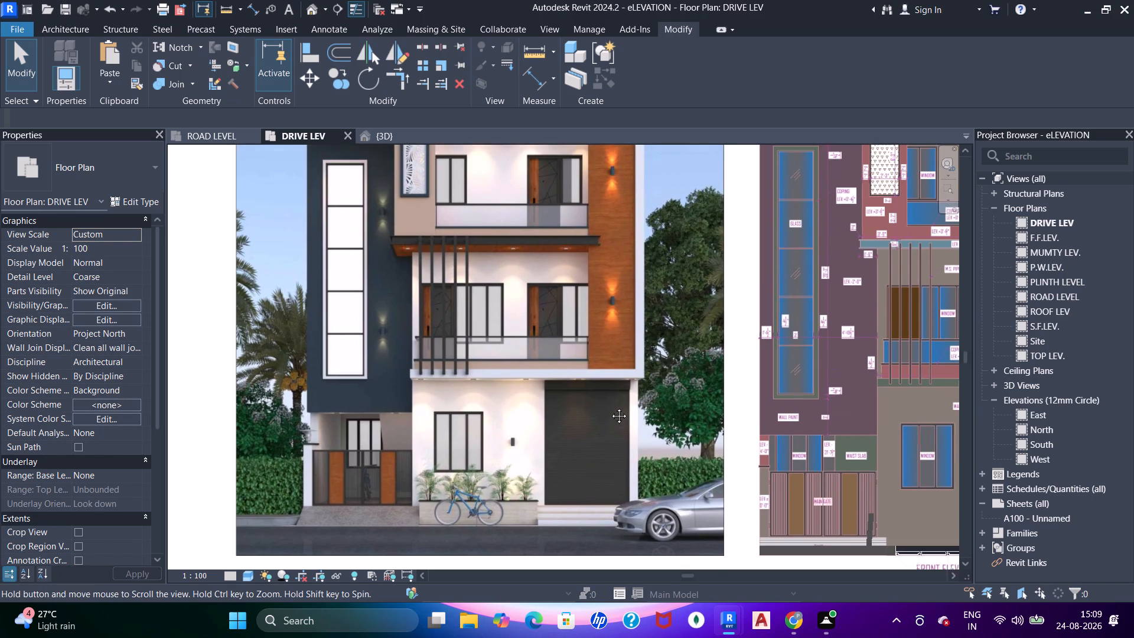
middle_click_drag(610, 407, 610, 413)
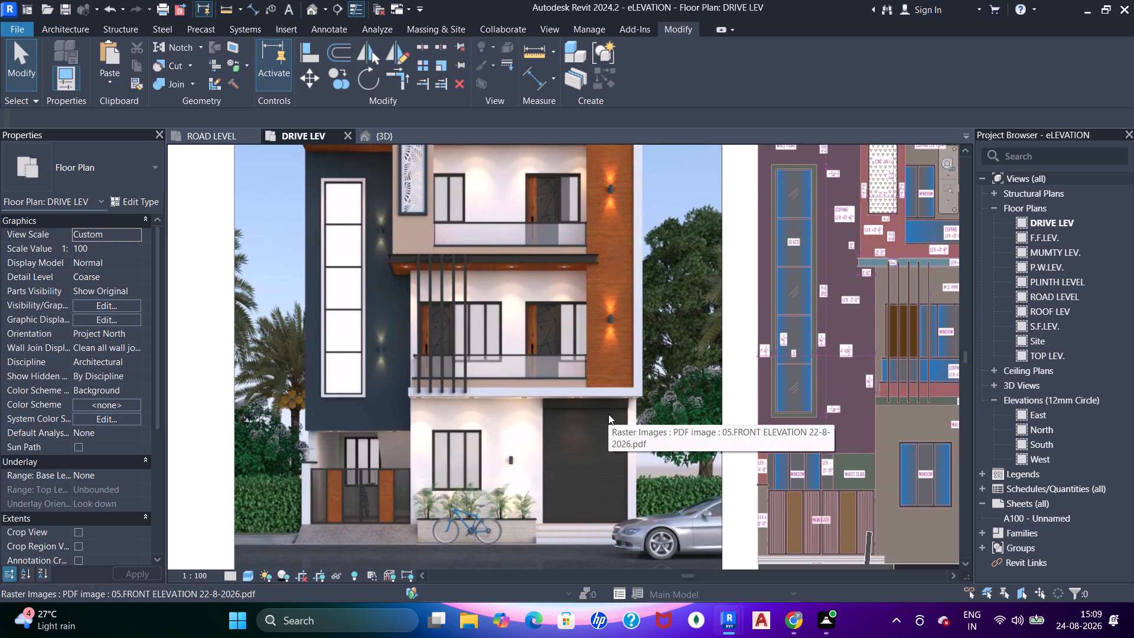
middle_click_drag(614, 409, 614, 398)
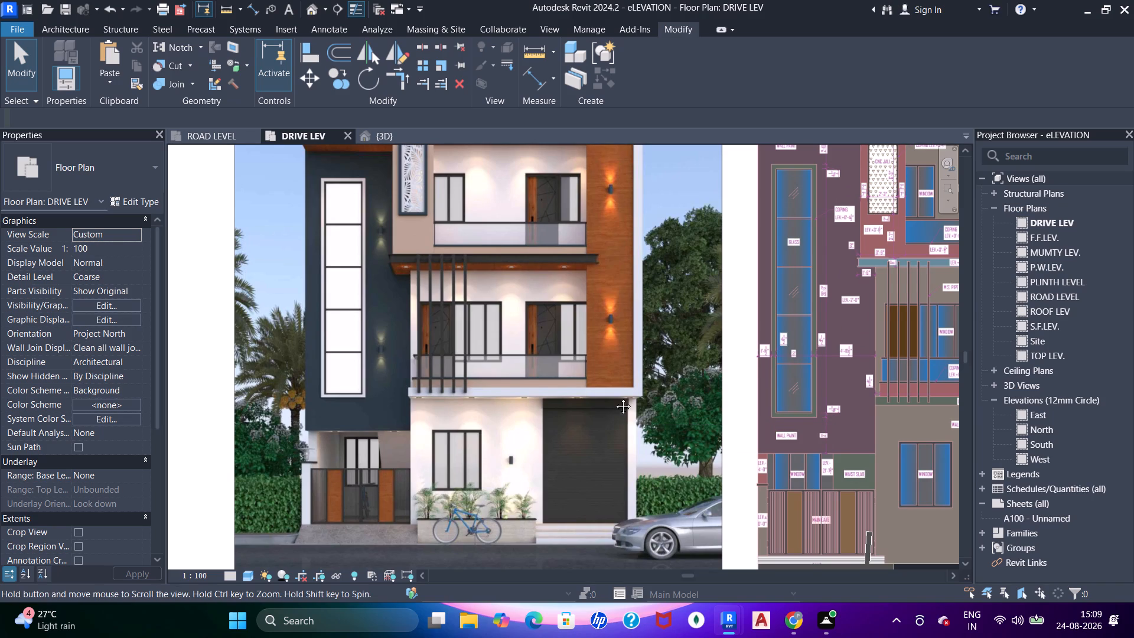
middle_click_drag(614, 398, 614, 395)
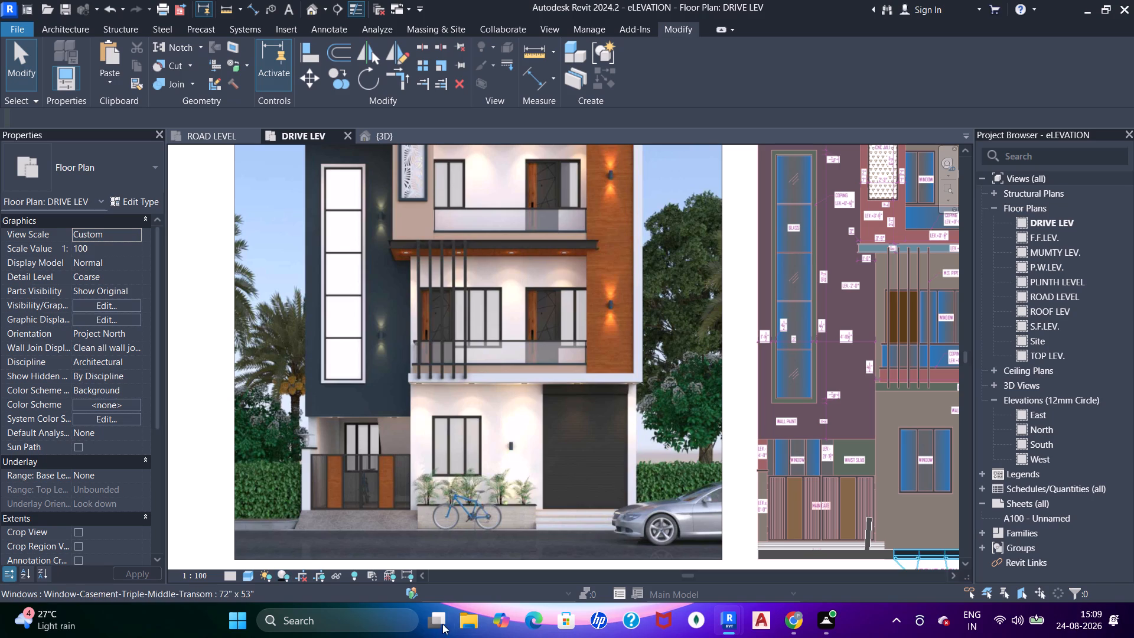
middle_click_drag(497, 442, 490, 405)
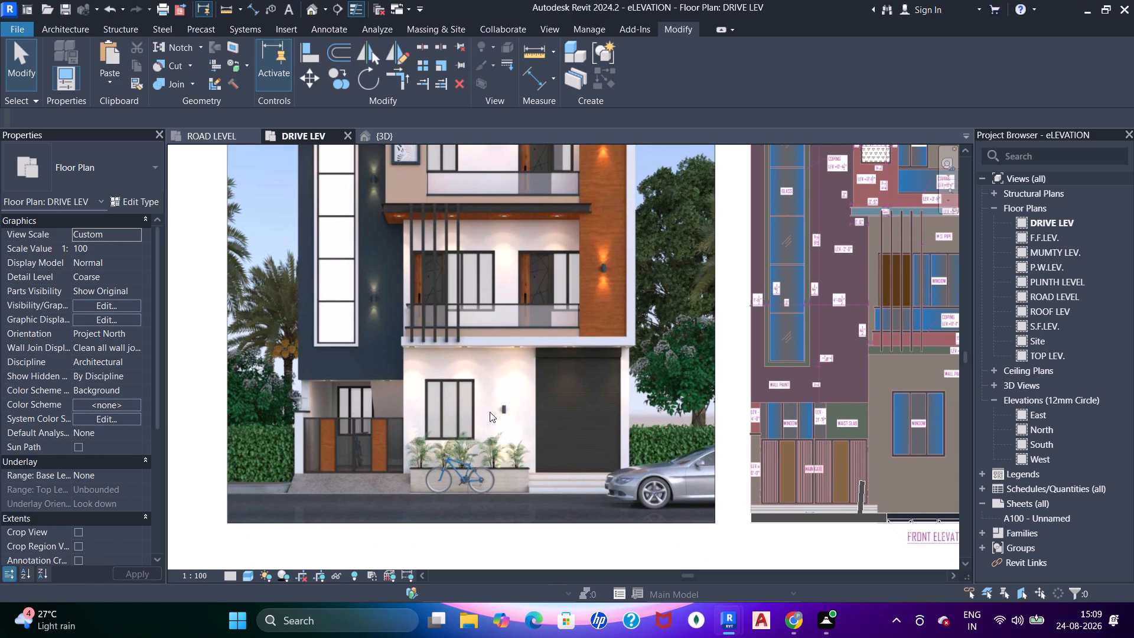
middle_click_drag(525, 385, 524, 376)
middle_click(523, 375)
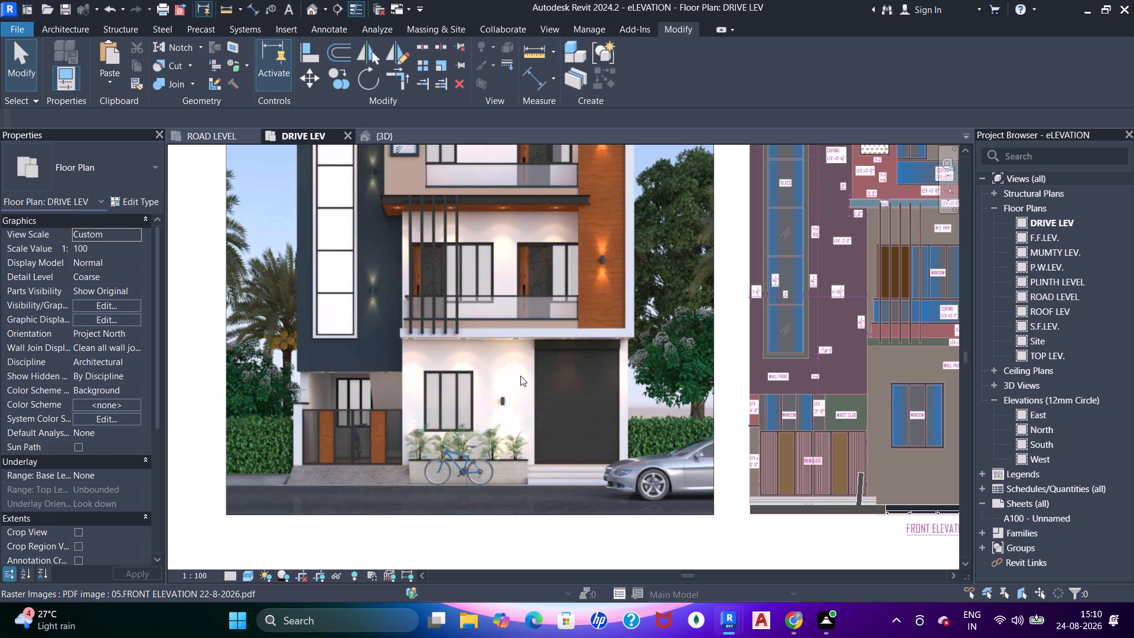
middle_click_drag(439, 289, 397, 364)
scroll(406, 341, "down", 1)
middle_click_drag(406, 341, 367, 323)
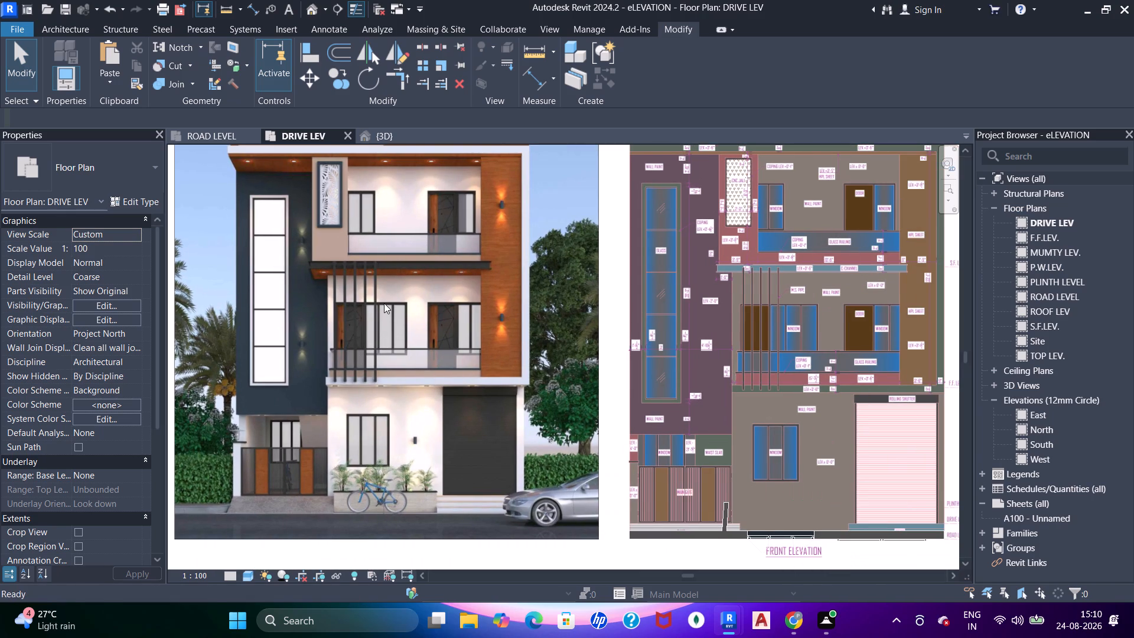
middle_click_drag(405, 287, 397, 321)
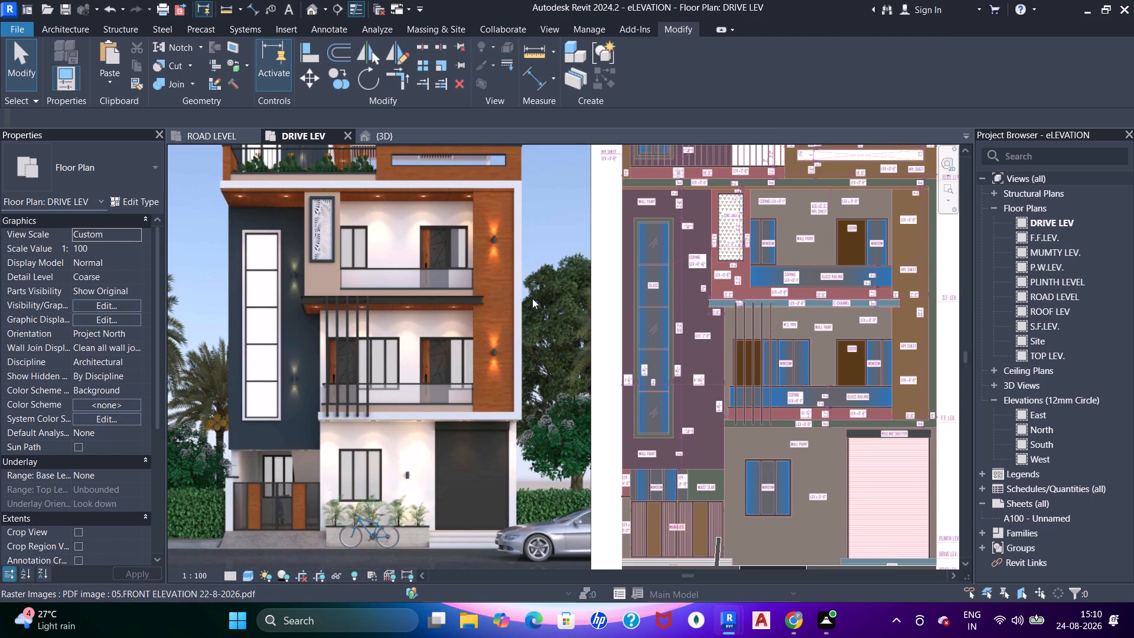
middle_click_drag(480, 314, 484, 374)
middle_click_drag(462, 339, 460, 363)
middle_click_drag(567, 307, 505, 377)
middle_click_drag(547, 314, 589, 351)
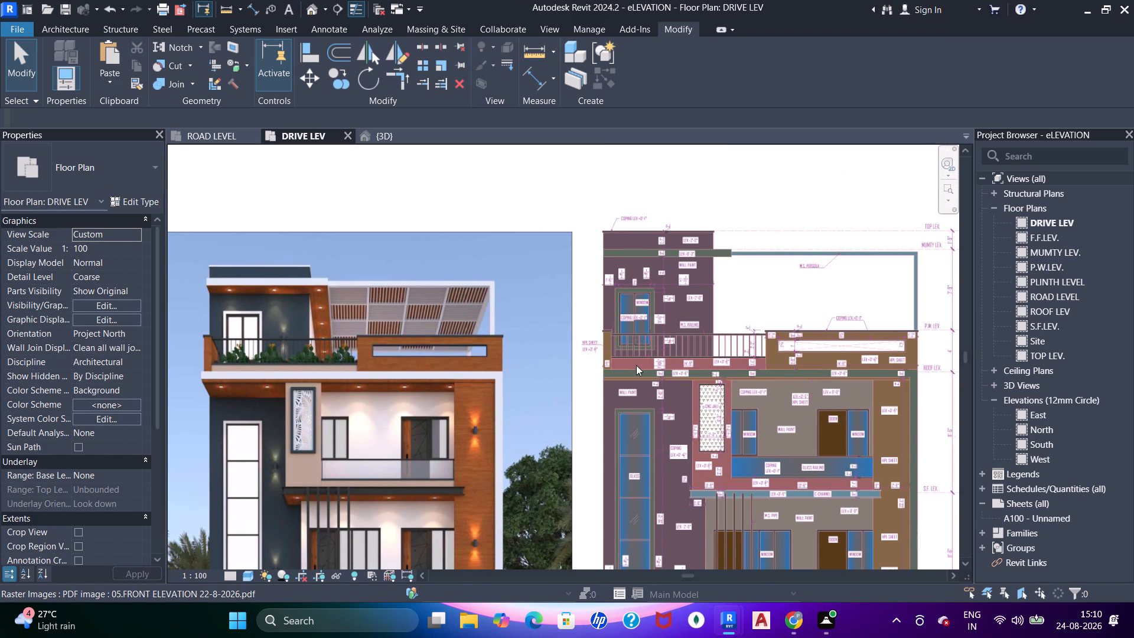
scroll(636, 365, "up", 1)
middle_click_drag(537, 298, 602, 301)
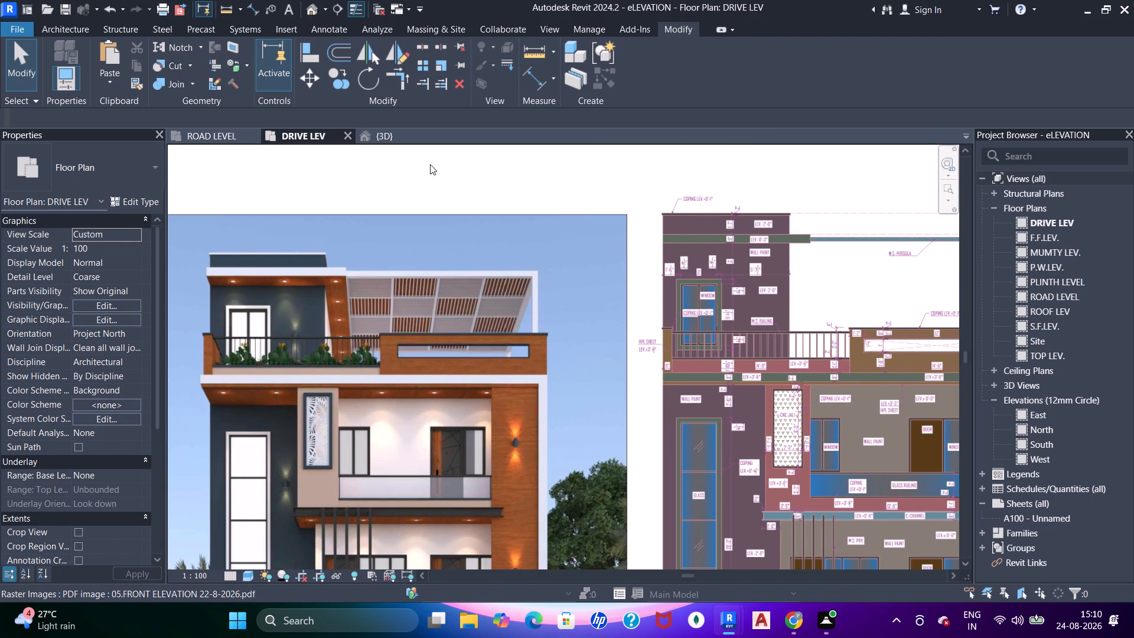
Inspect the roof slab and upper facade from the side in the {3D} view.
left_click(388, 135)
scroll(462, 320, "down", 5)
middle_click_drag(405, 346, 429, 386)
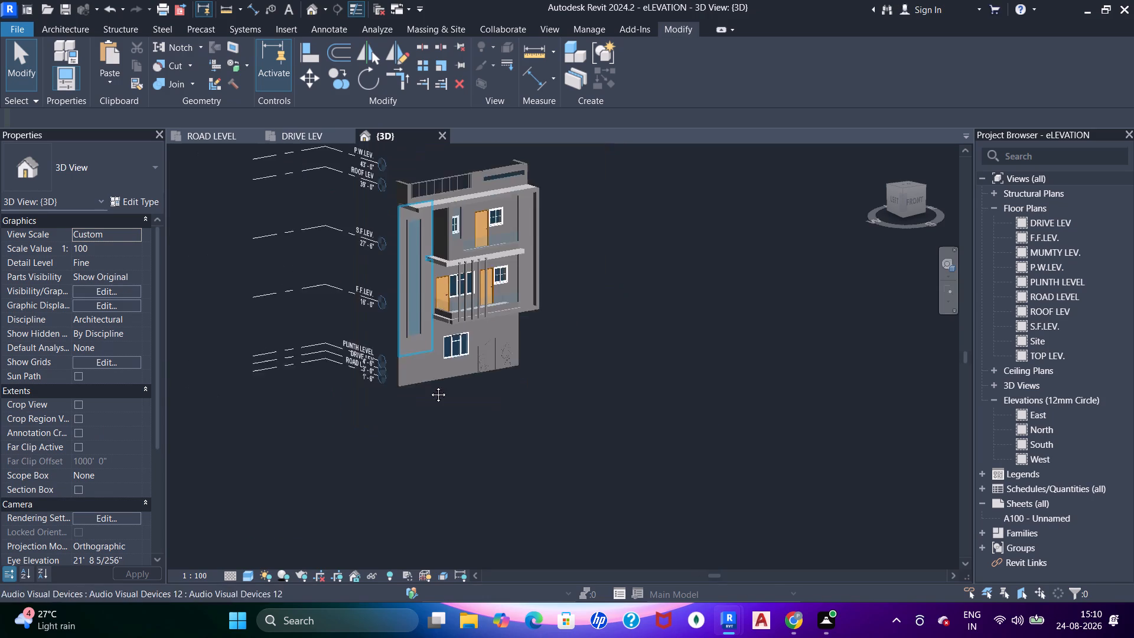
middle_click_drag(429, 386, 480, 436)
middle_click_drag(444, 395, 619, 429, "shift")
scroll(617, 361, "up", 5)
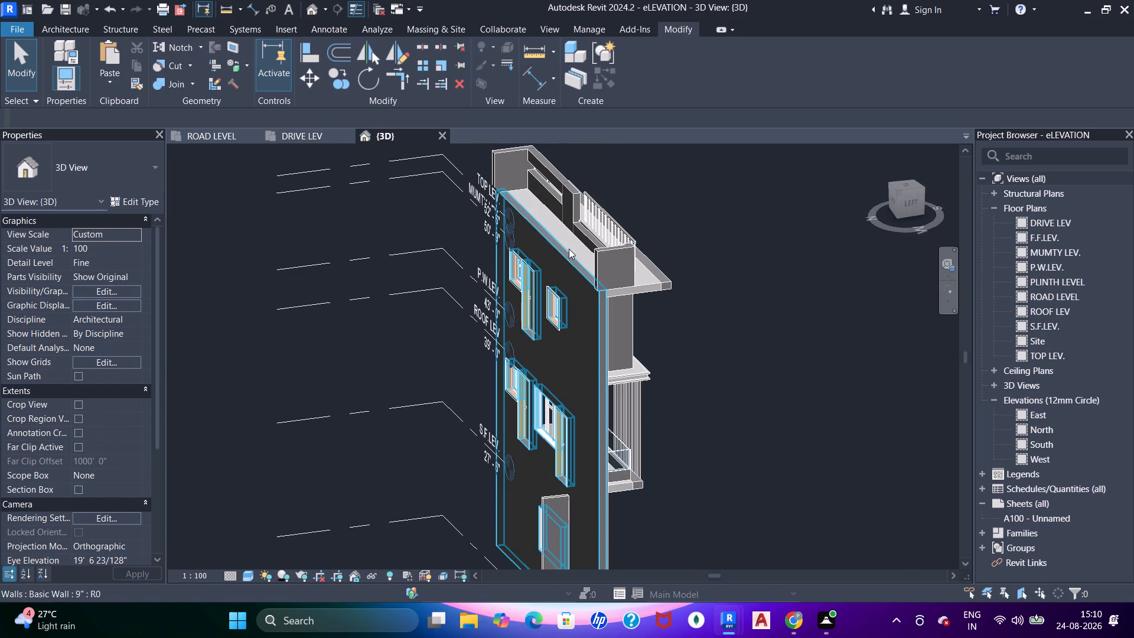
scroll(565, 264, "up", 4)
scroll(595, 279, "down", 2)
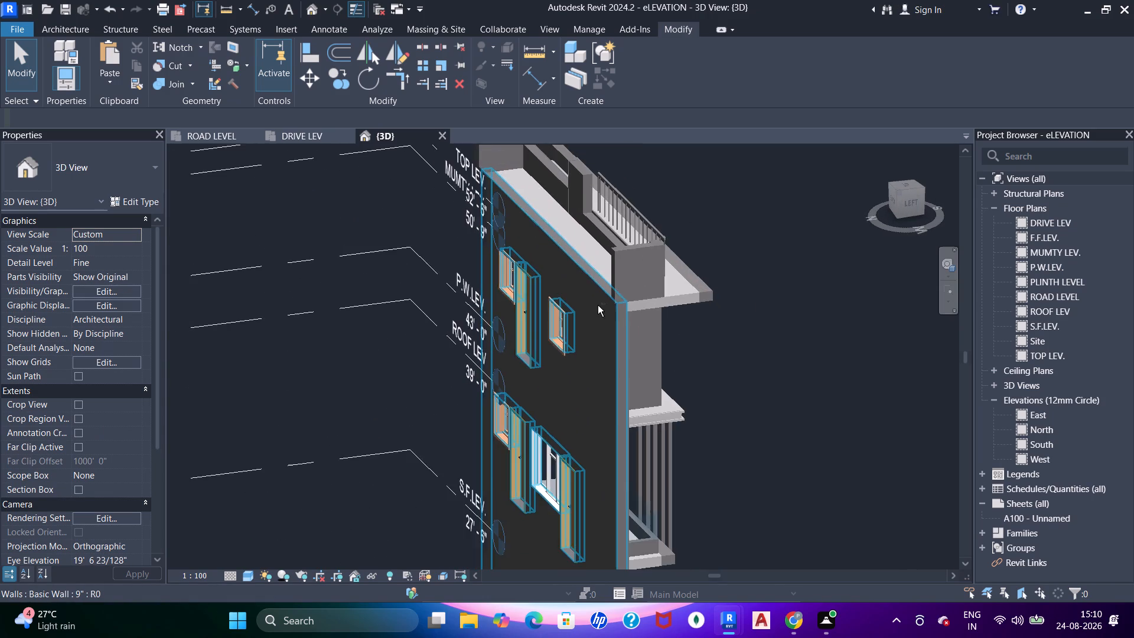
middle_click_drag(594, 307, 559, 294, "shift")
middle_click_drag(552, 300, 579, 318)
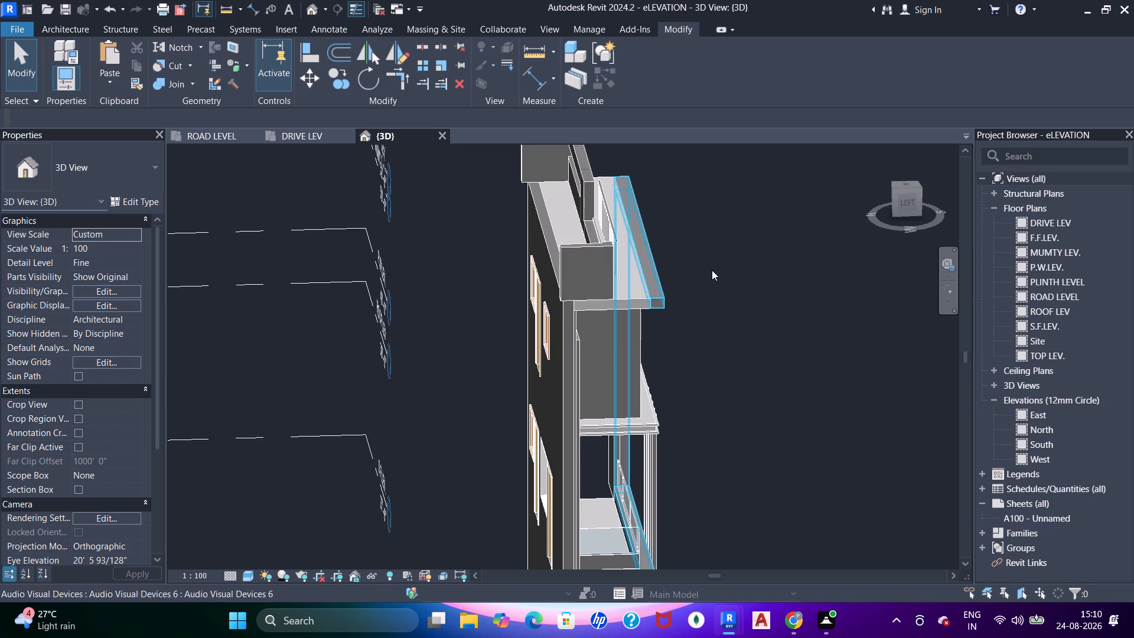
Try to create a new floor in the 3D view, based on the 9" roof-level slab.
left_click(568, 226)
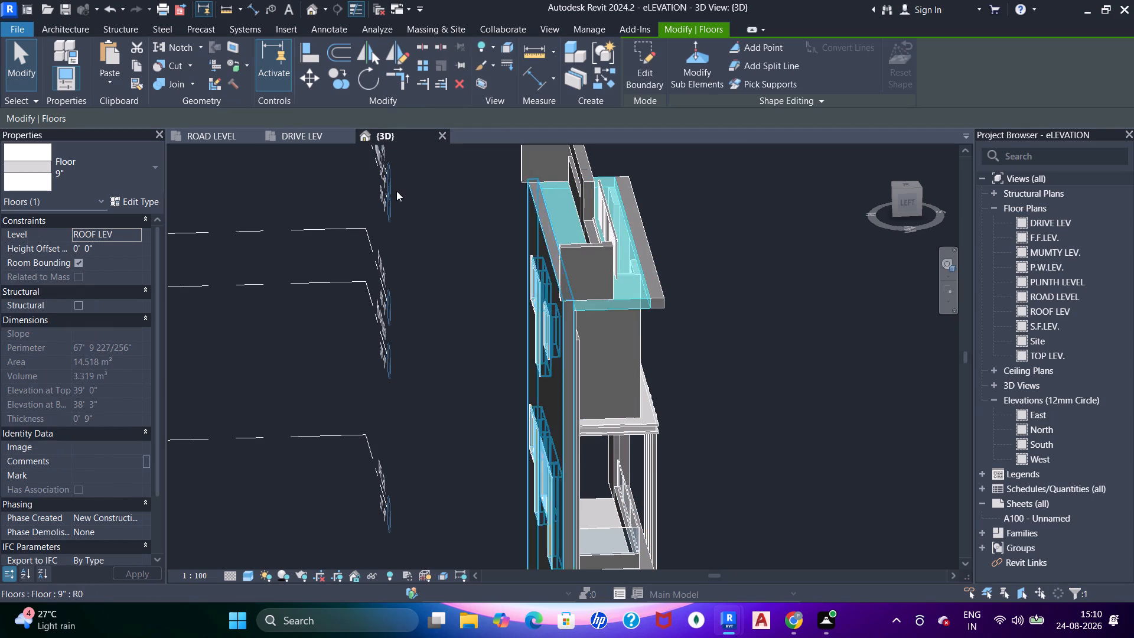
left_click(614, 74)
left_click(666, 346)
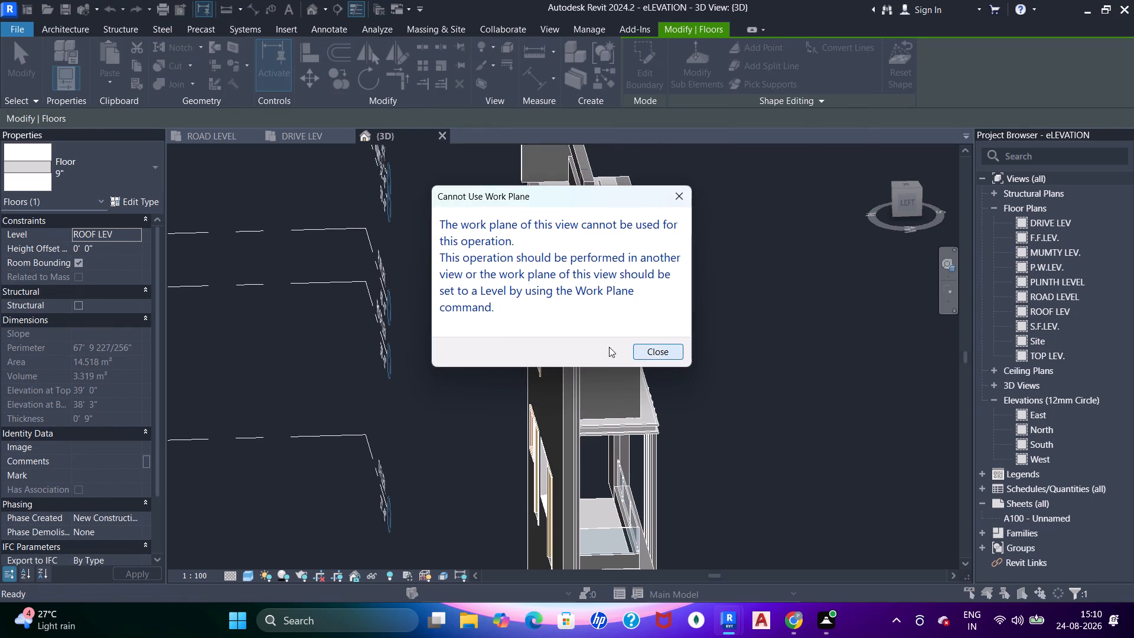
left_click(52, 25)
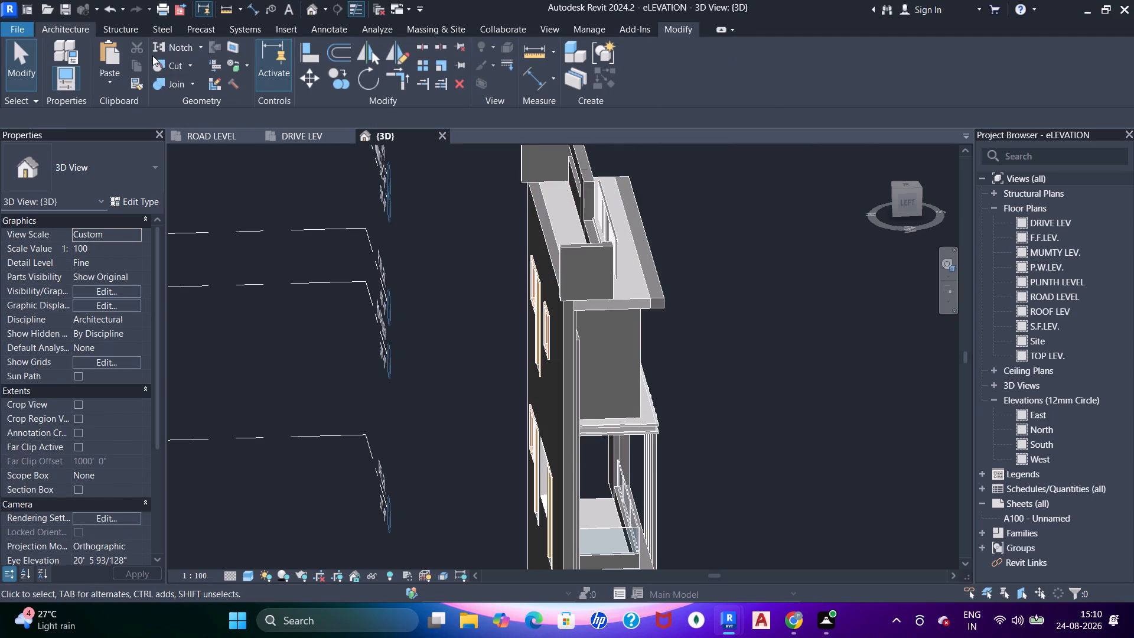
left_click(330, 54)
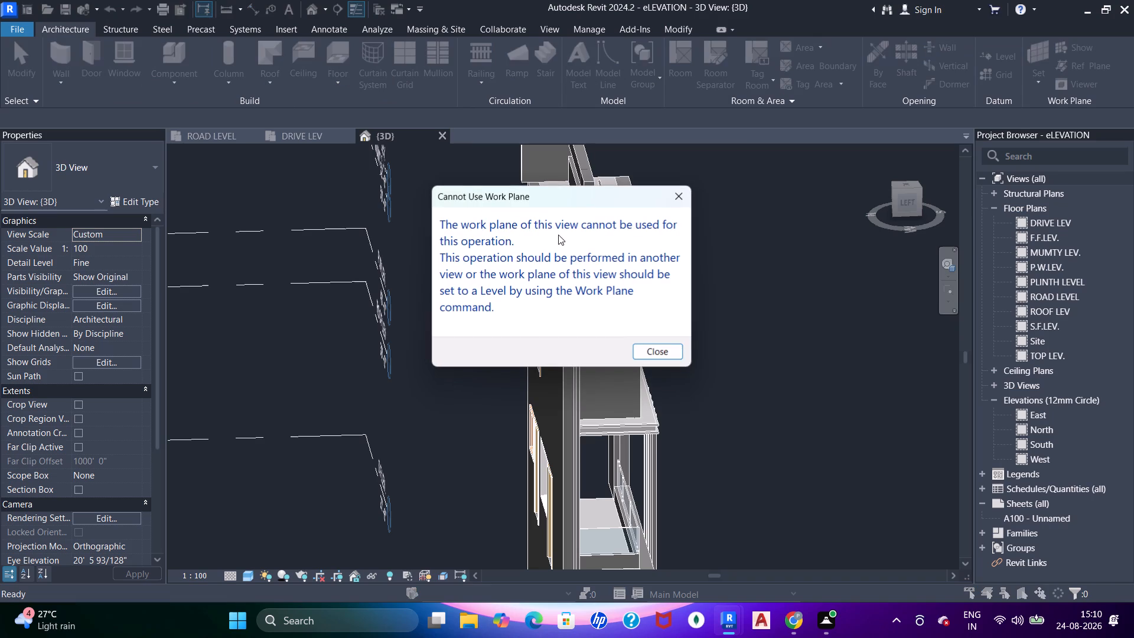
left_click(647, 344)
Start a 9" floor sketch with a rectangular boundary in the DRIVE LEV plan, at the roof slab of the front elevation drawing.
left_click(306, 135)
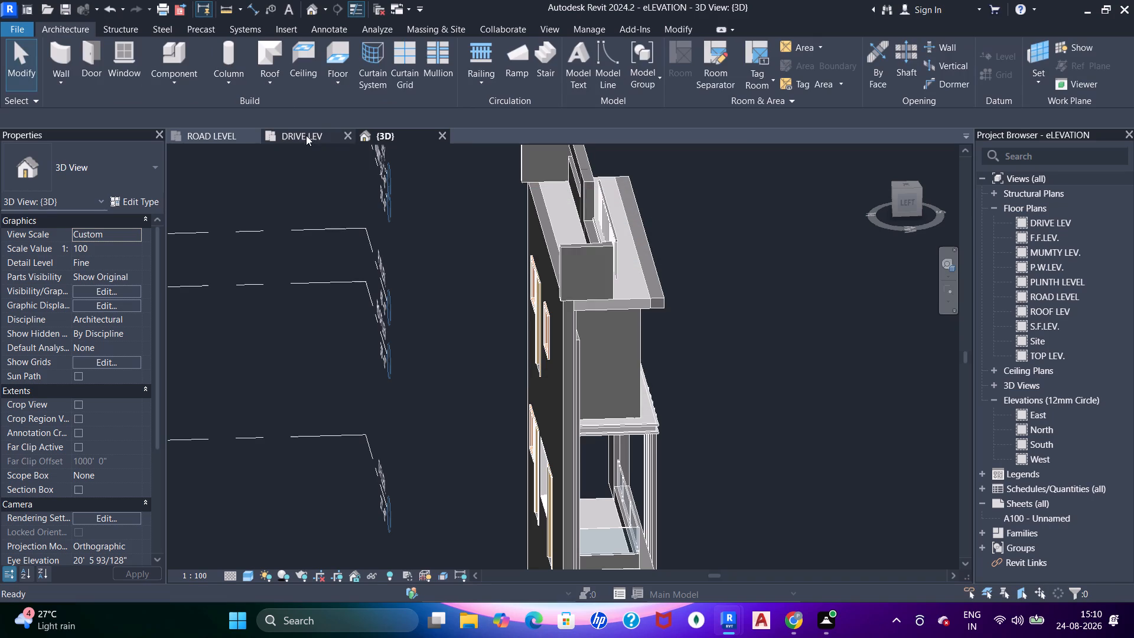
scroll(519, 266, "down", 2)
middle_click_drag(681, 337, 632, 306)
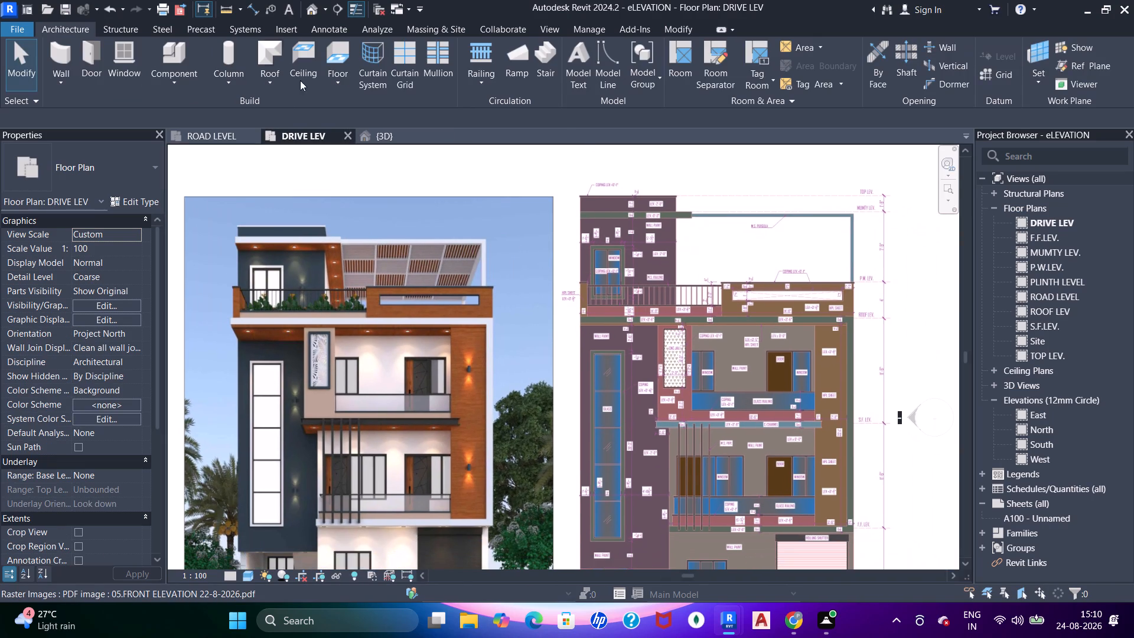
left_click(350, 53)
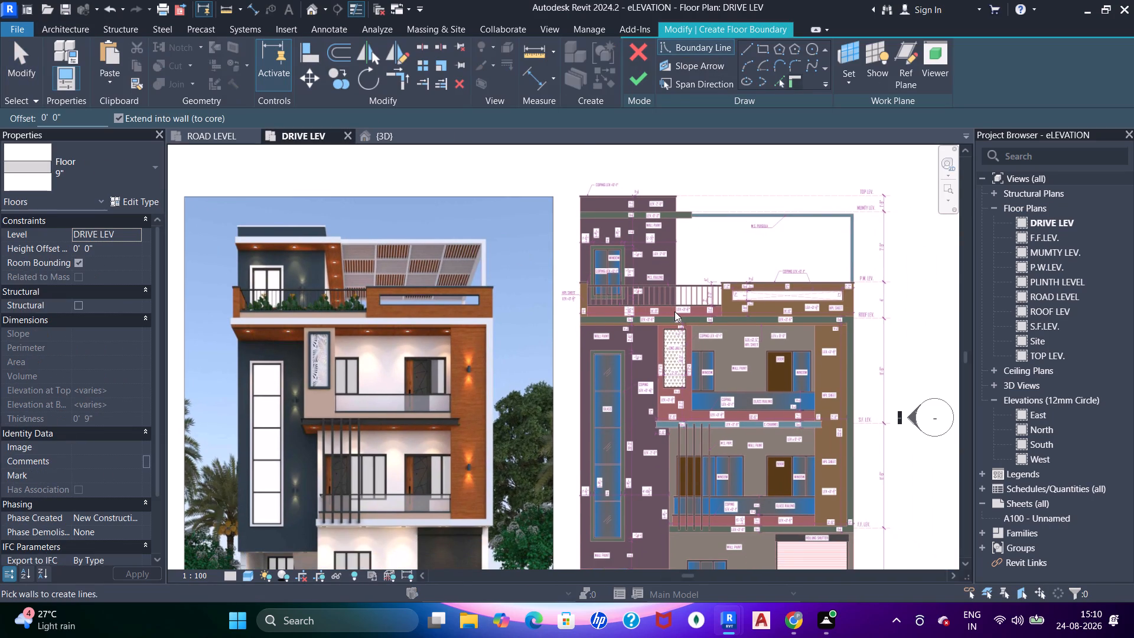
scroll(674, 311, "up", 6)
middle_click_drag(511, 314, 492, 333)
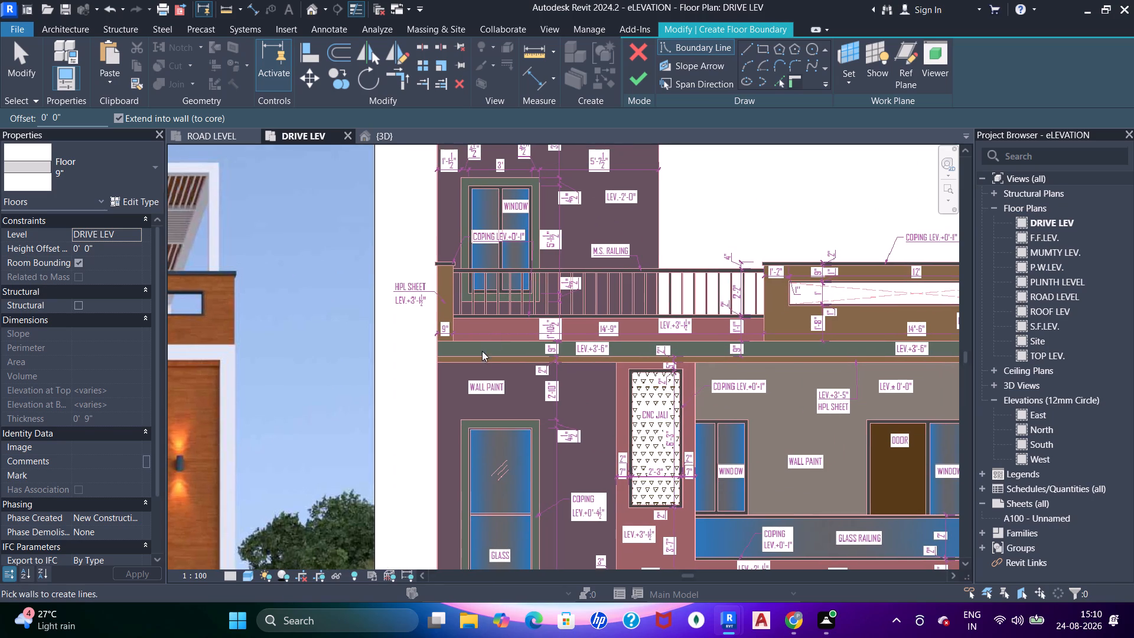
scroll(474, 367, "up", 2)
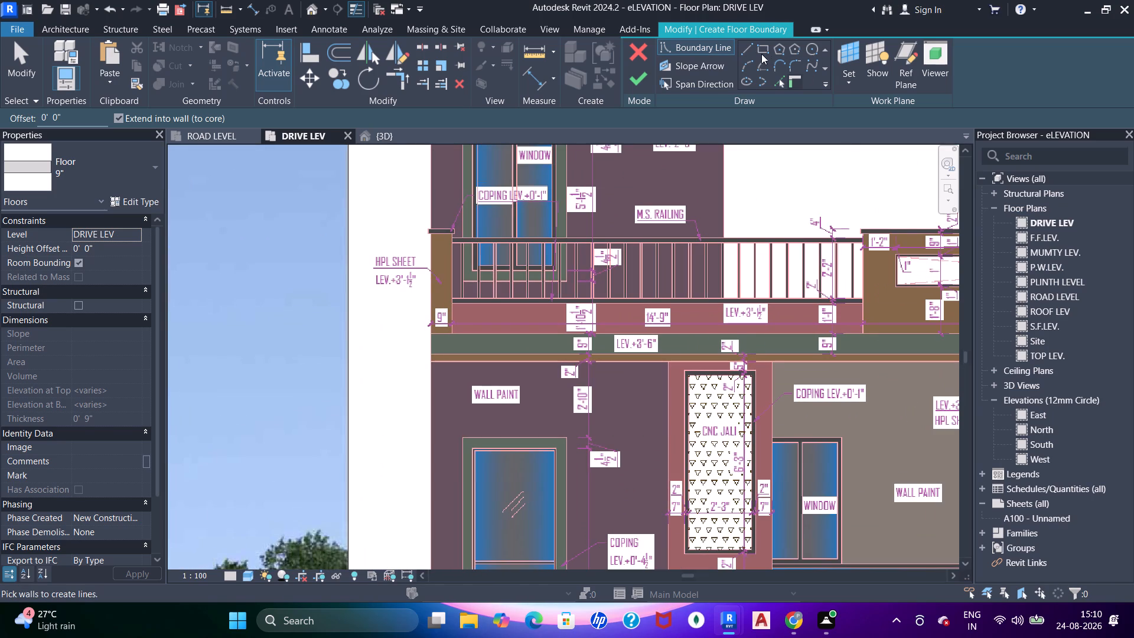
left_click(761, 54)
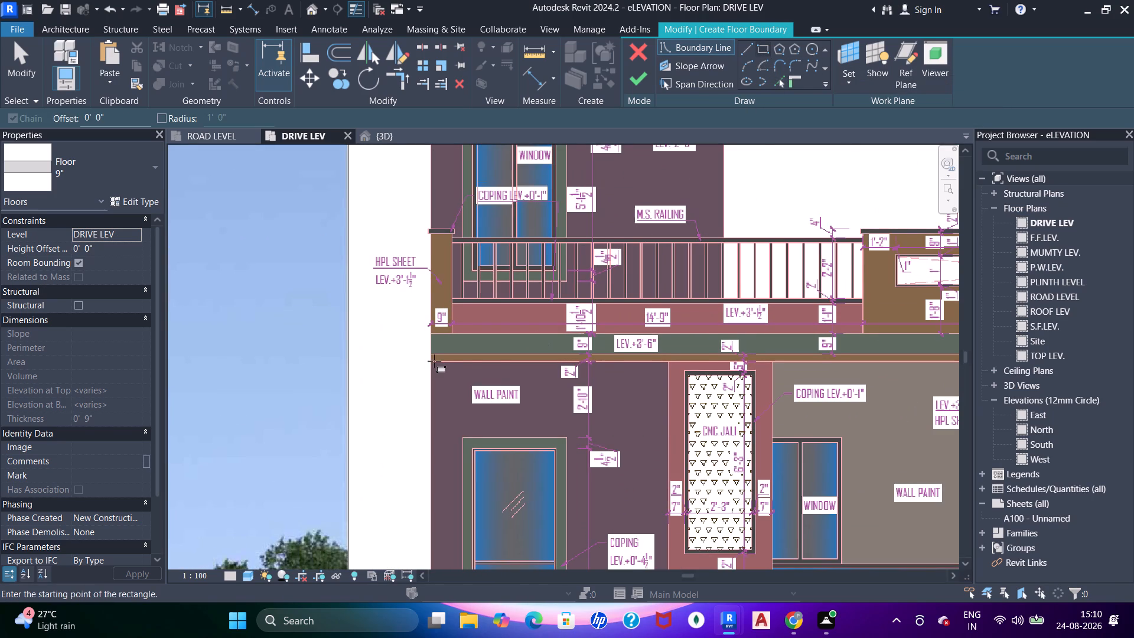
scroll(434, 361, "up", 1)
middle_click_drag(471, 357, 331, 344)
scroll(330, 335, "down", 1)
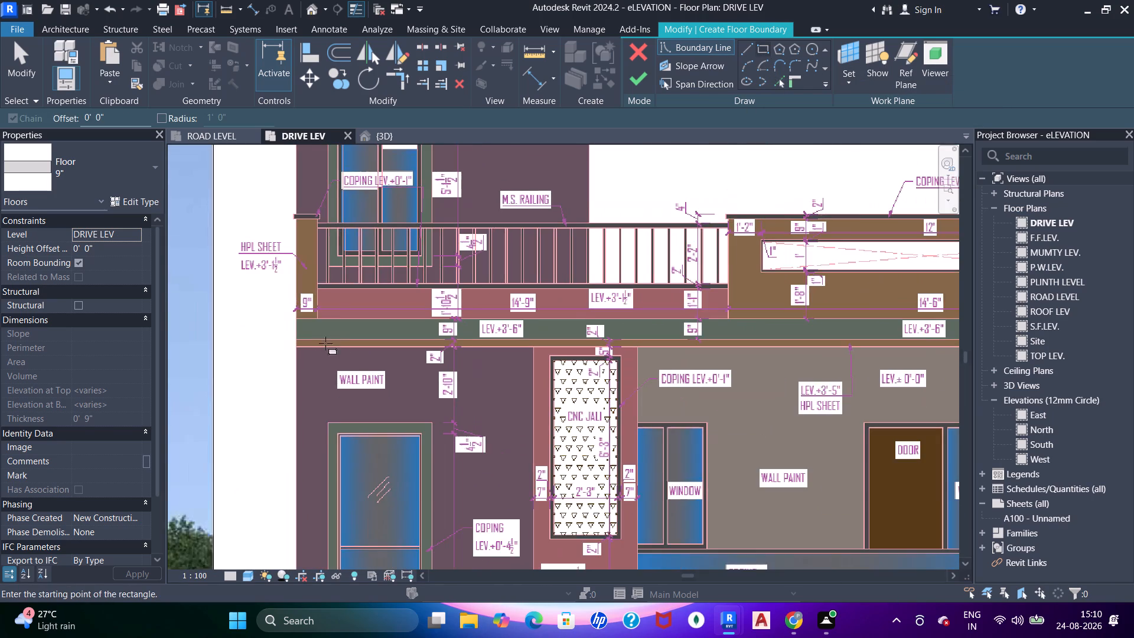
scroll(308, 356, "up", 7)
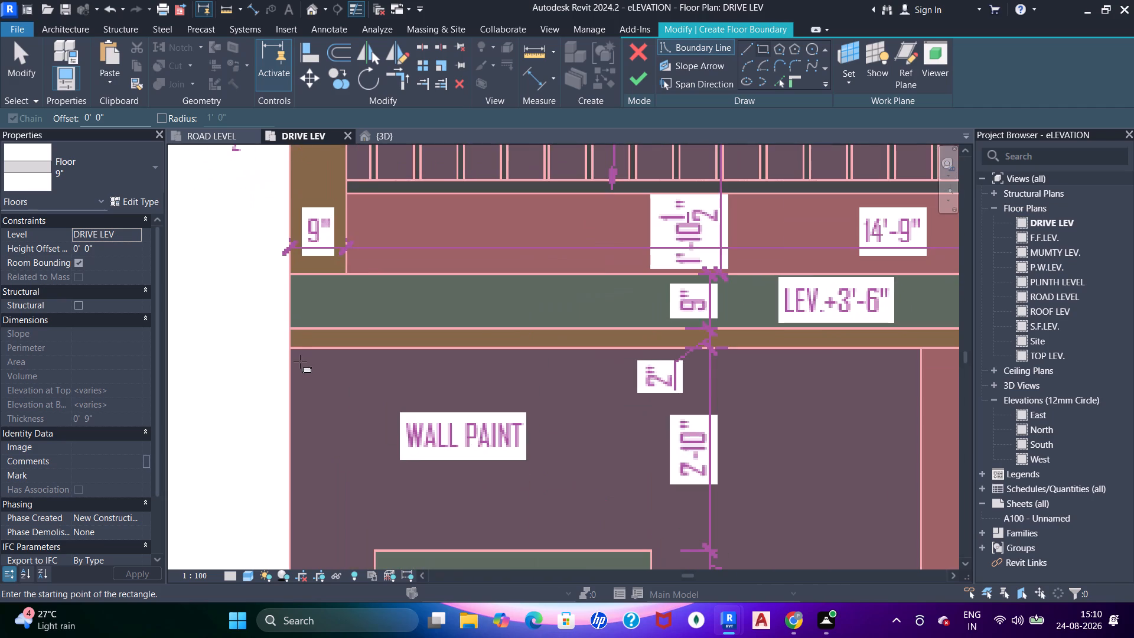
Set the new floor's level to ROOF LEV.
left_click(133, 233)
scroll(116, 306, "down", 1)
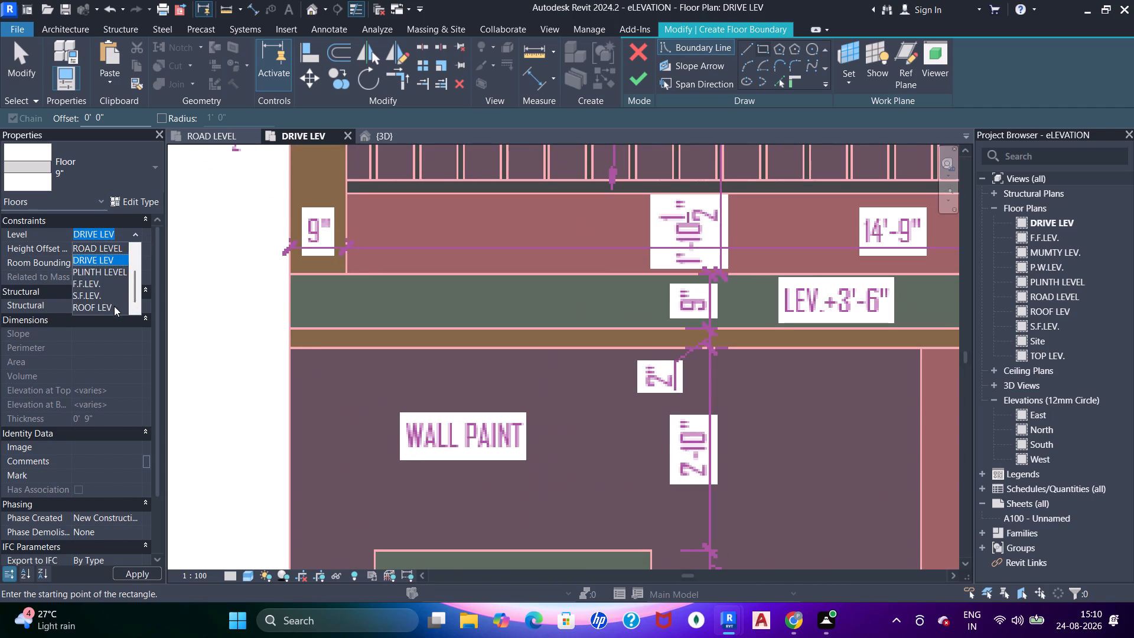
scroll(114, 306, "down", 2)
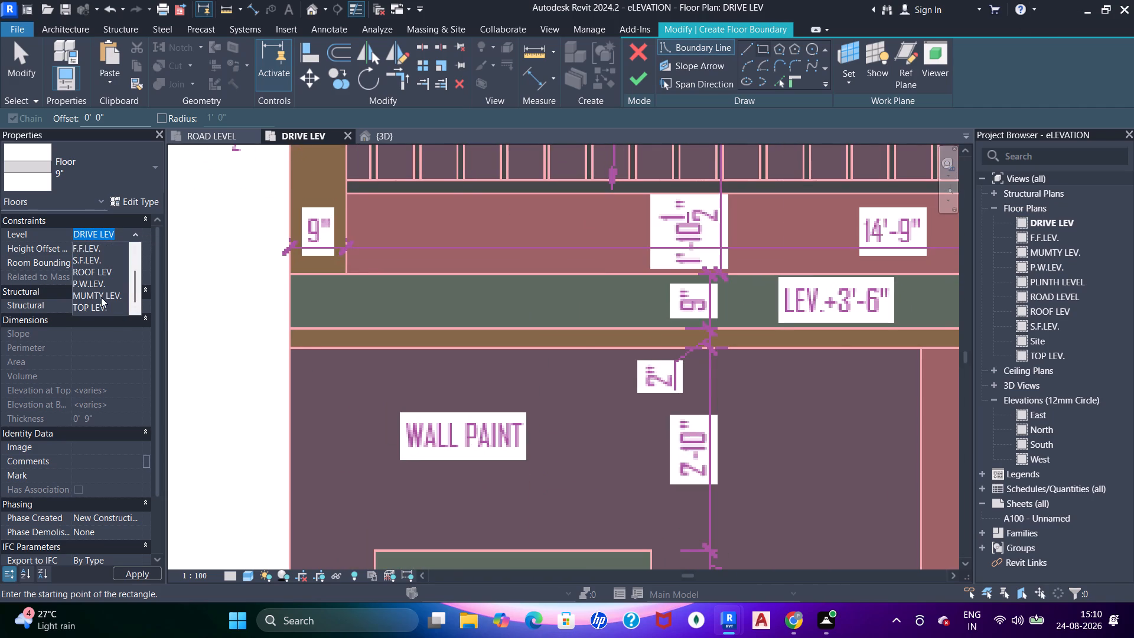
left_click(101, 297)
scroll(524, 284, "down", 6)
middle_click_drag(660, 306, 353, 305)
middle_click_drag(542, 328, 281, 343)
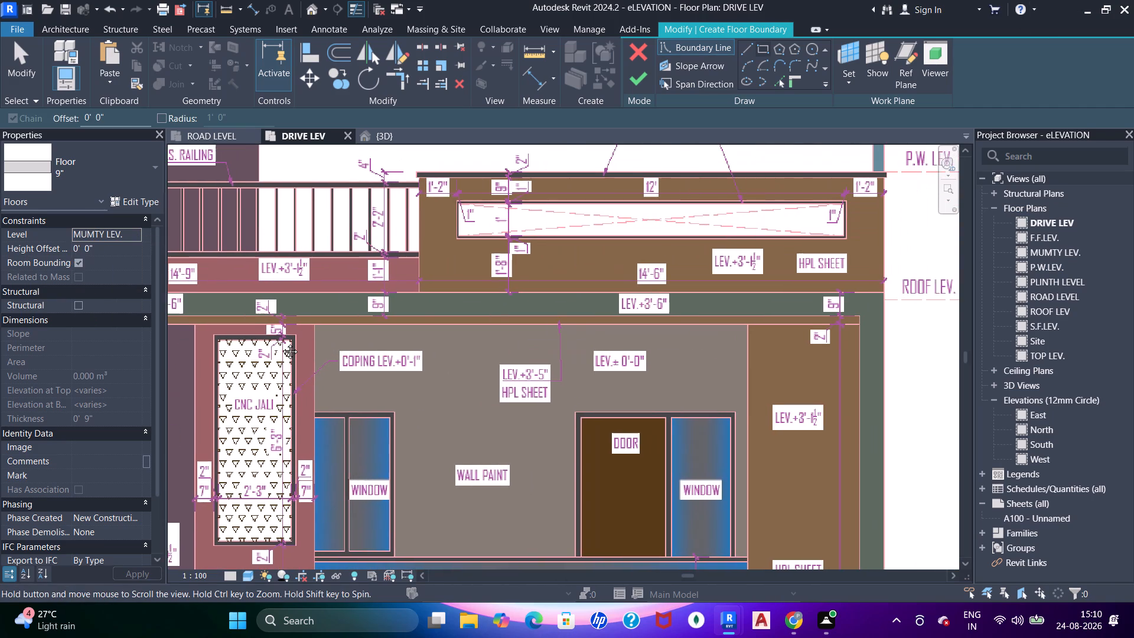
middle_click_drag(281, 343, 598, 361)
left_click(136, 237)
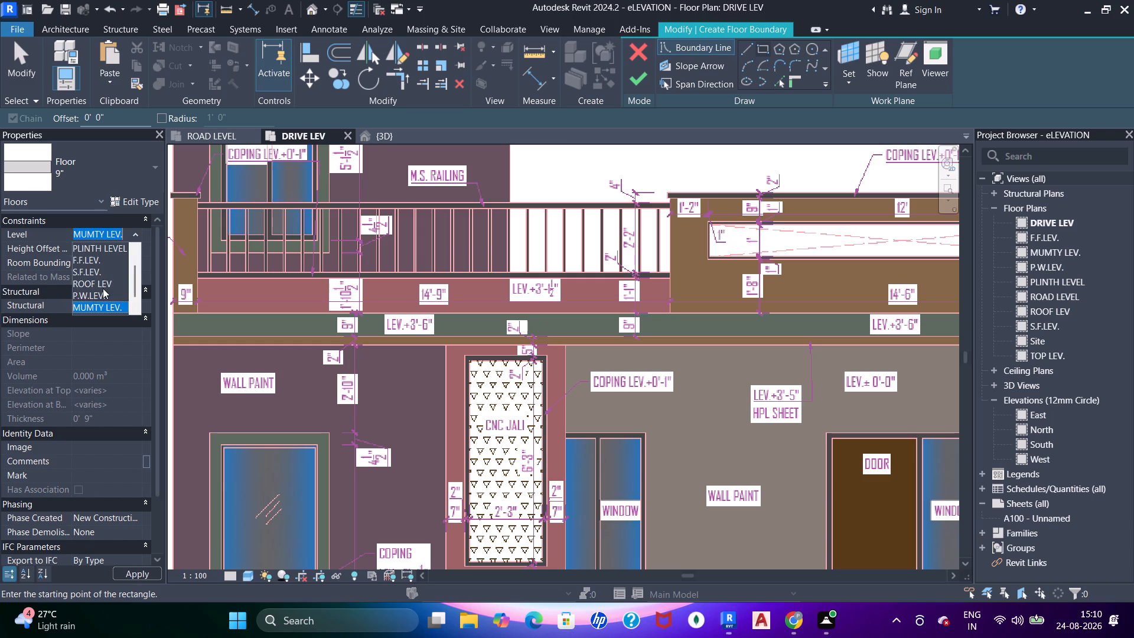
left_click(103, 282)
Draw a rectangular floor boundary about 27'-8" long on the thin band below the roof slab, across the facade, and finish the floor.
middle_click_drag(285, 336, 316, 334)
scroll(271, 327, "up", 2)
middle_click_drag(248, 326, 271, 372)
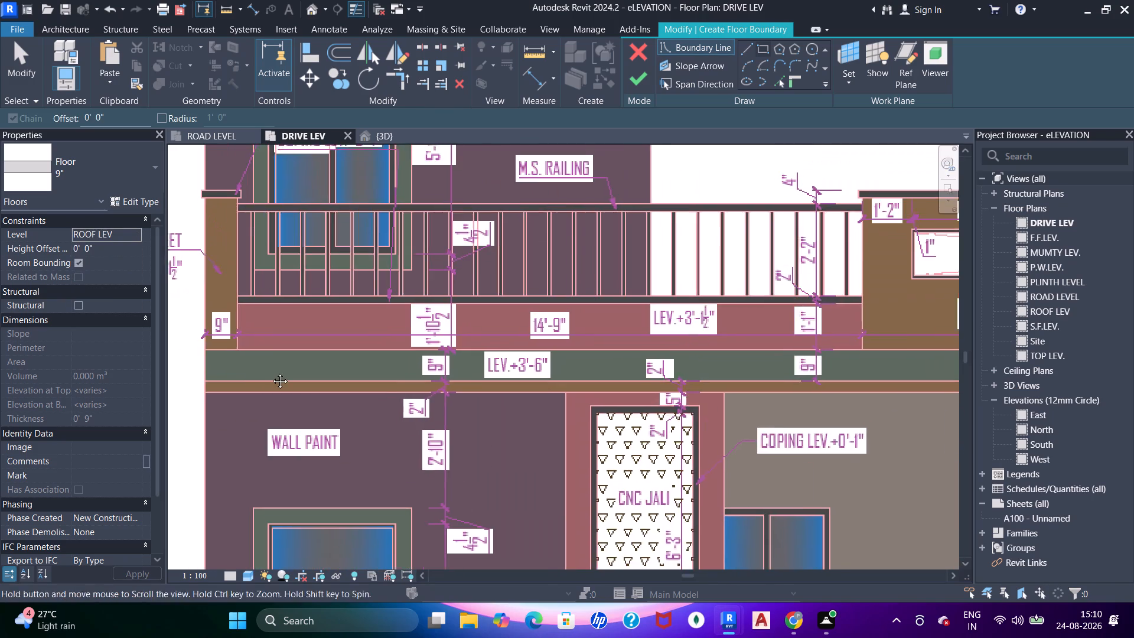
middle_click_drag(271, 372, 271, 373)
scroll(187, 386, "up", 2)
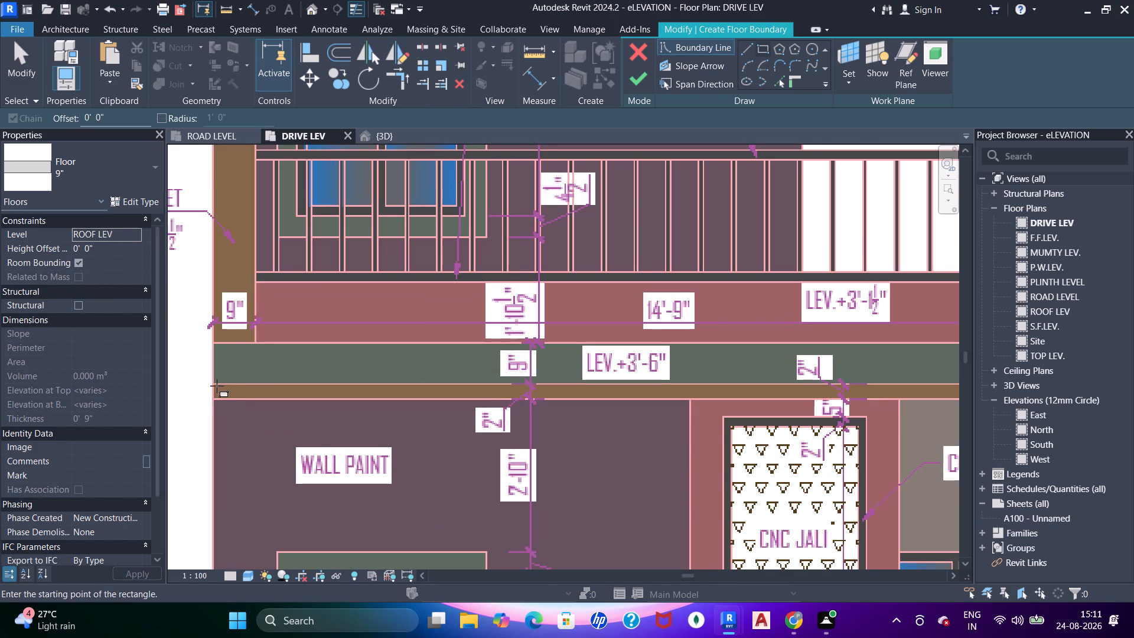
left_click(211, 385)
middle_click_drag(628, 403, 298, 359)
middle_click_drag(562, 344, 221, 296)
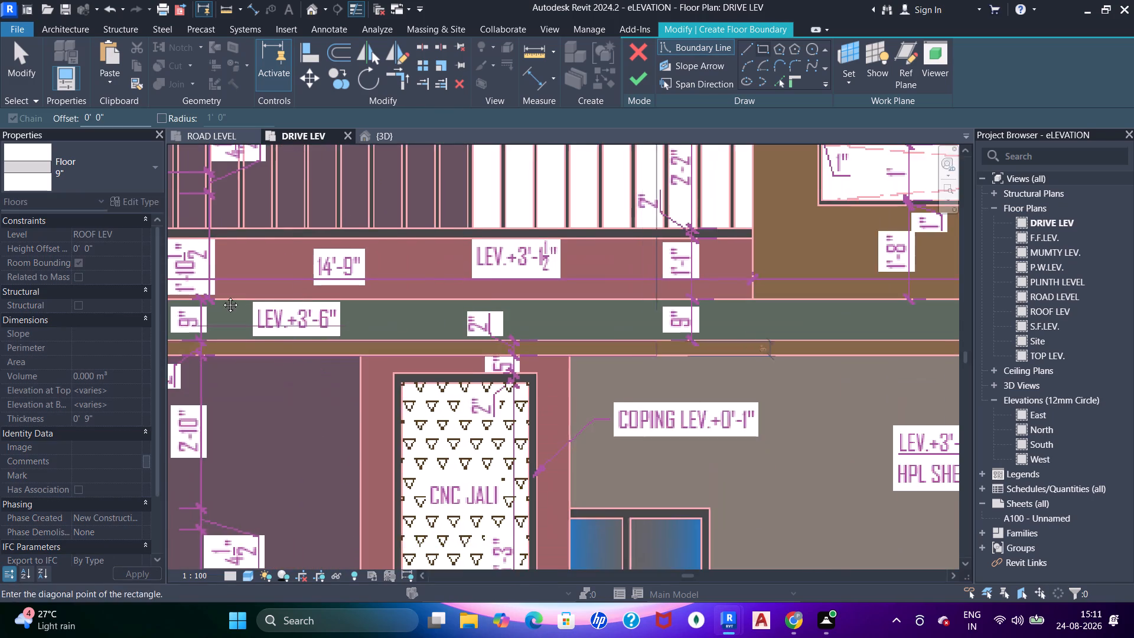
middle_click_drag(221, 296, 210, 295)
middle_click_drag(385, 302, 216, 278)
middle_click_drag(375, 250, 139, 250)
middle_click_drag(540, 270, 457, 259)
left_click(677, 275)
left_click_drag(628, 61, 628, 73)
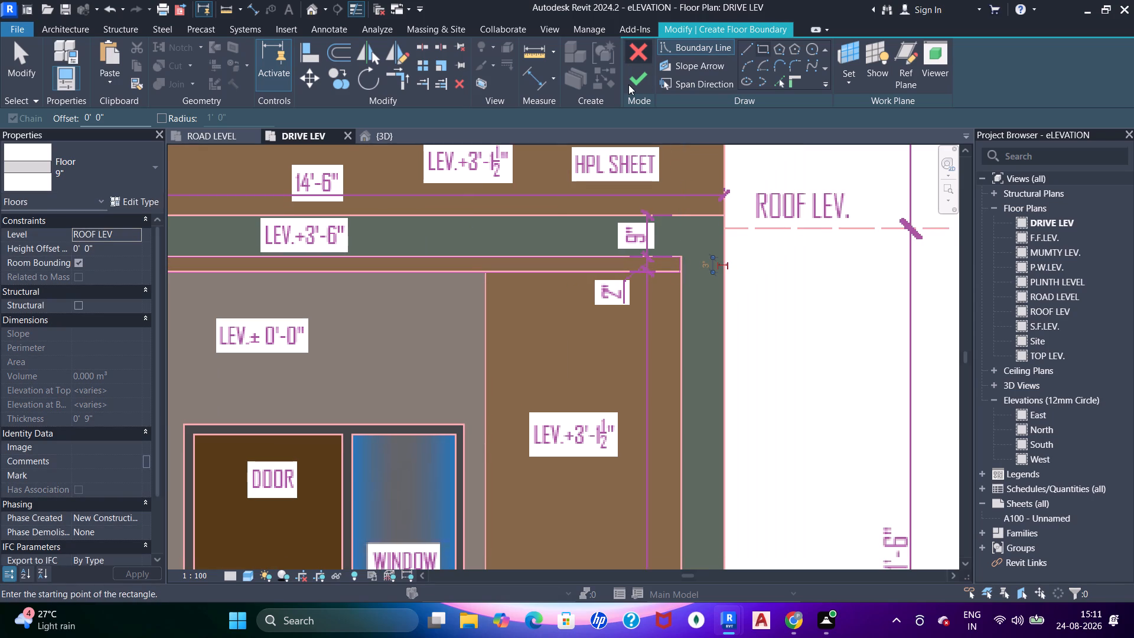
left_click(637, 77)
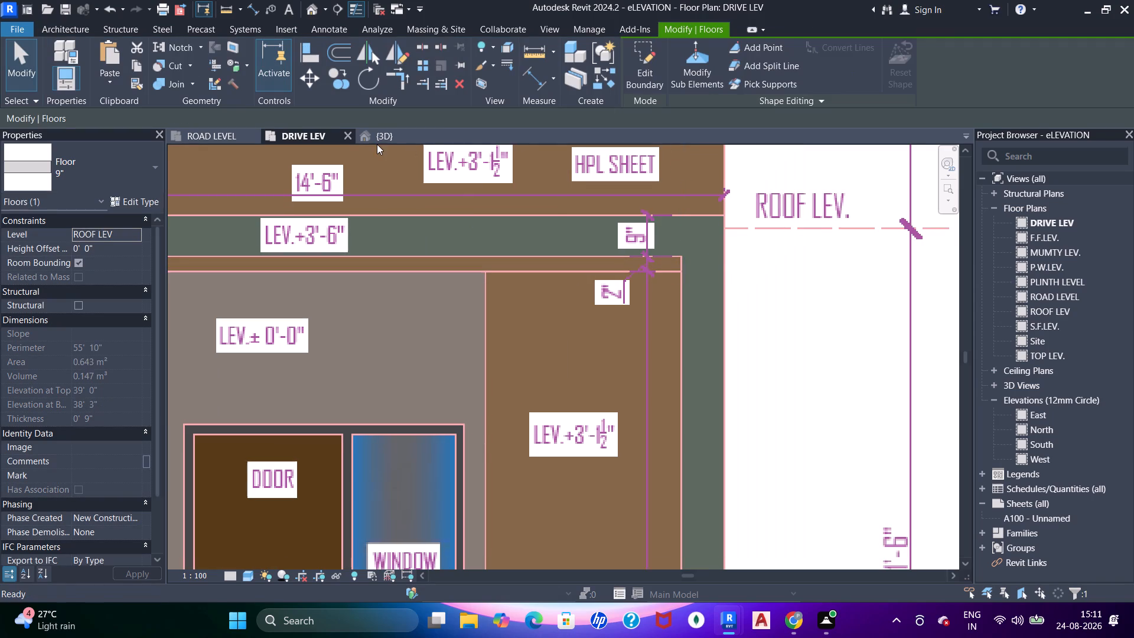
Open the boundary of the new roof-level floor strip for editing in the {3D} view.
left_click(376, 139)
scroll(438, 246, "down", 4)
middle_click_drag(551, 339, 536, 305, "shift")
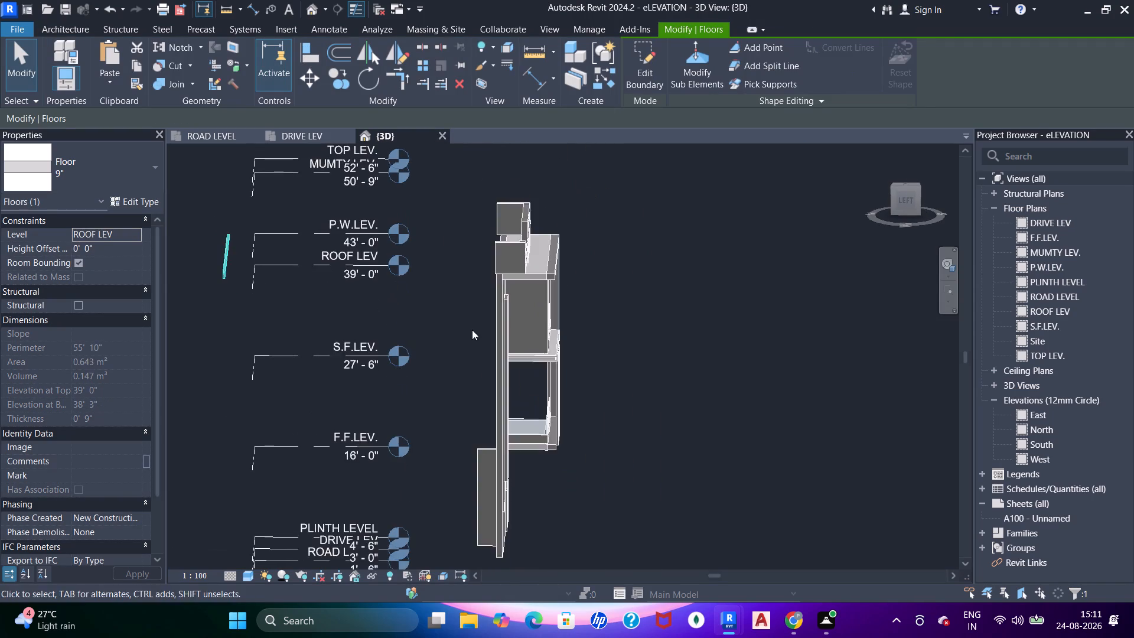
middle_click_drag(472, 330, 613, 376)
middle_click_drag(531, 369, 500, 368, "shift")
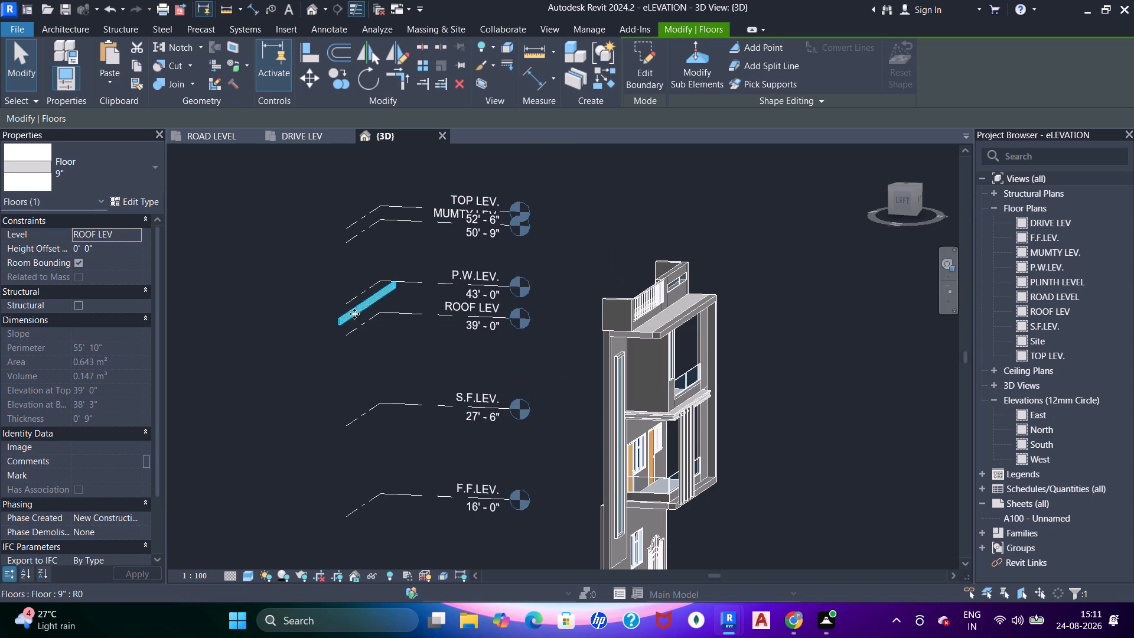
scroll(352, 314, "up", 3)
middle_click_drag(351, 317, 389, 337, "shift")
key("Escape")
left_click(377, 306)
double_click(379, 321)
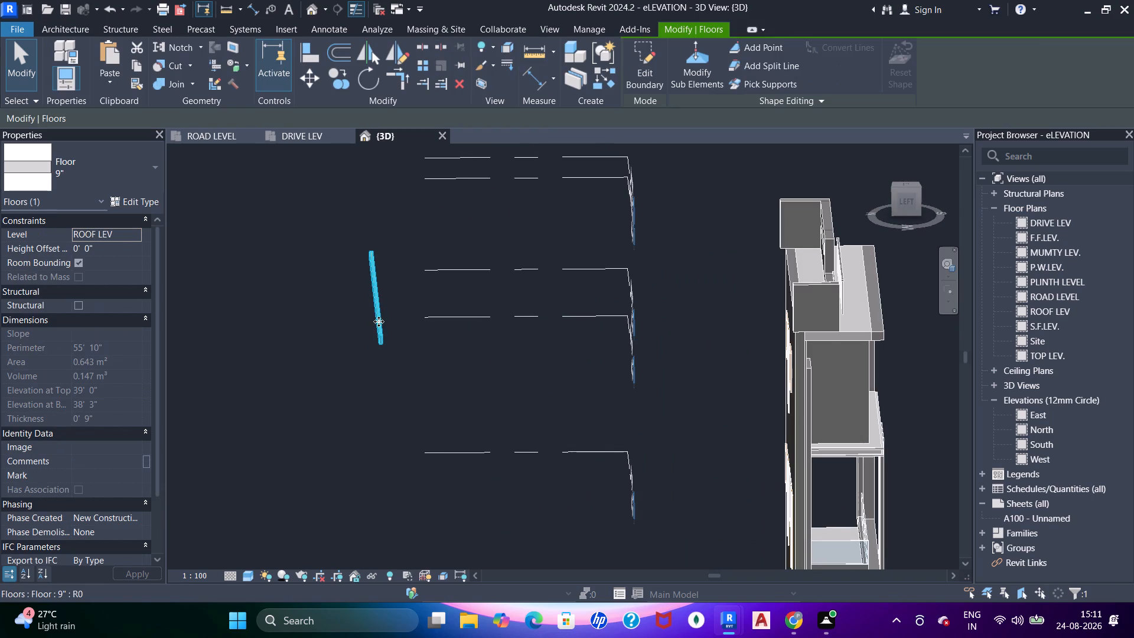
scroll(381, 307, "up", 4)
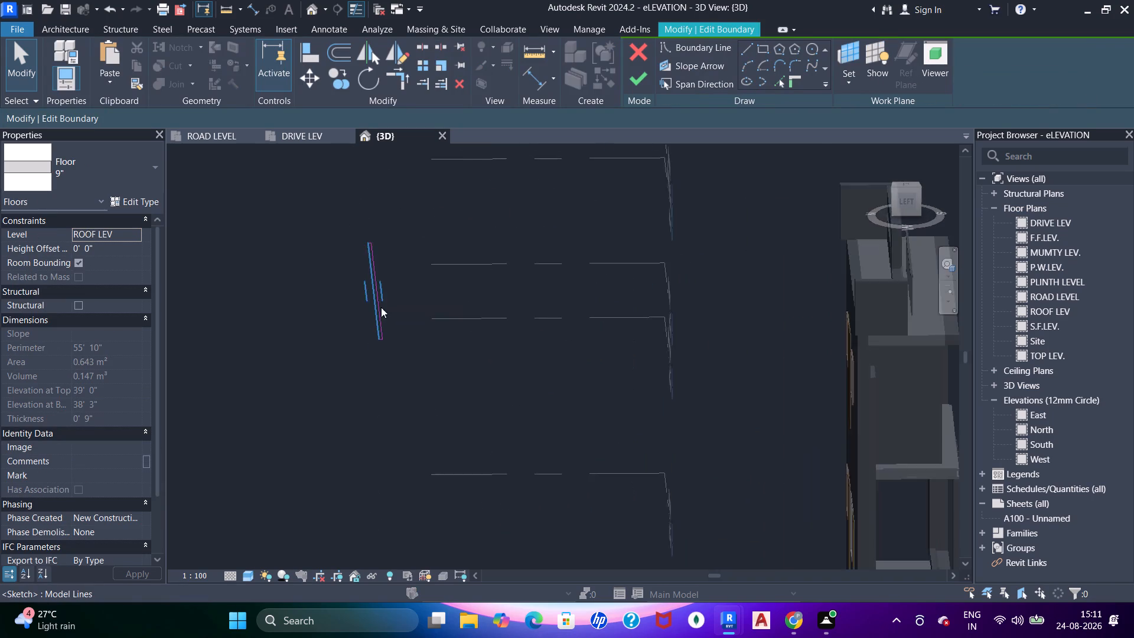
Stretch the floor boundary to the building by moving its long edge about 36'-0" from the opposite edge.
left_click(379, 304)
scroll(379, 303, "up", 4)
key("Escape")
left_click(378, 308)
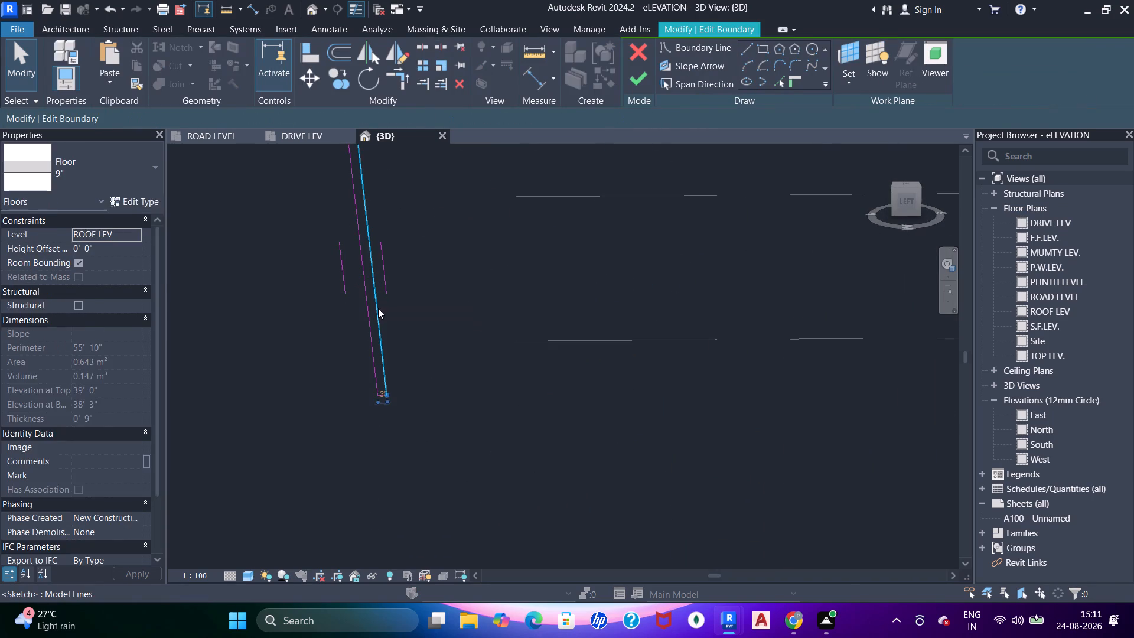
scroll(383, 308, "down", 5)
scroll(392, 308, "up", 4)
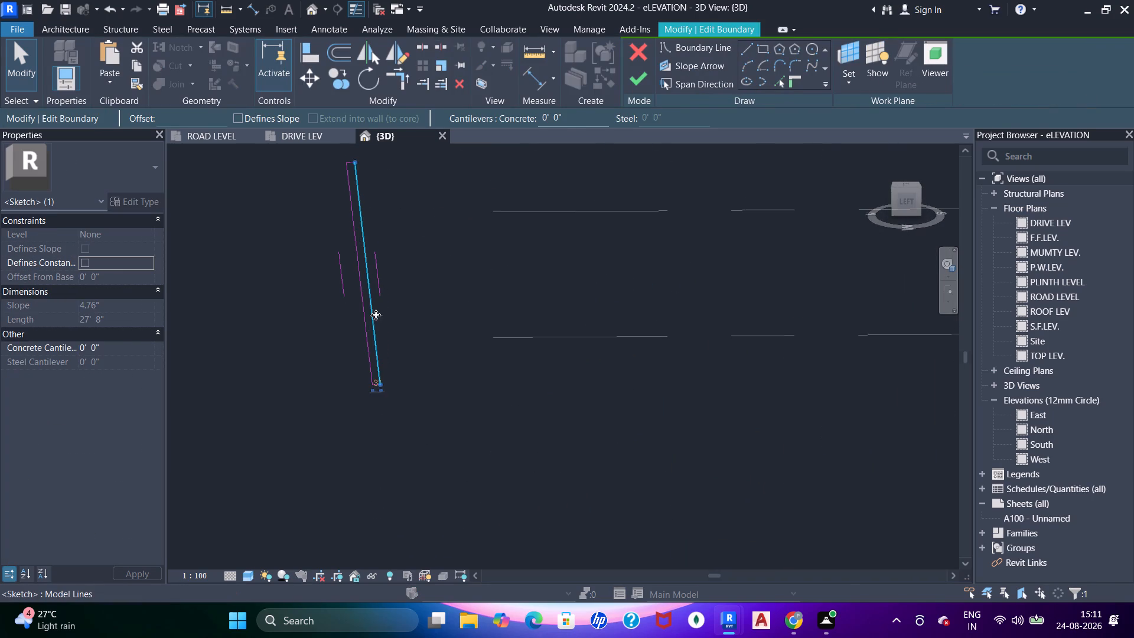
left_click_drag(375, 313, 824, 308)
scroll(723, 302, "down", 5)
middle_click_drag(630, 340, 448, 398)
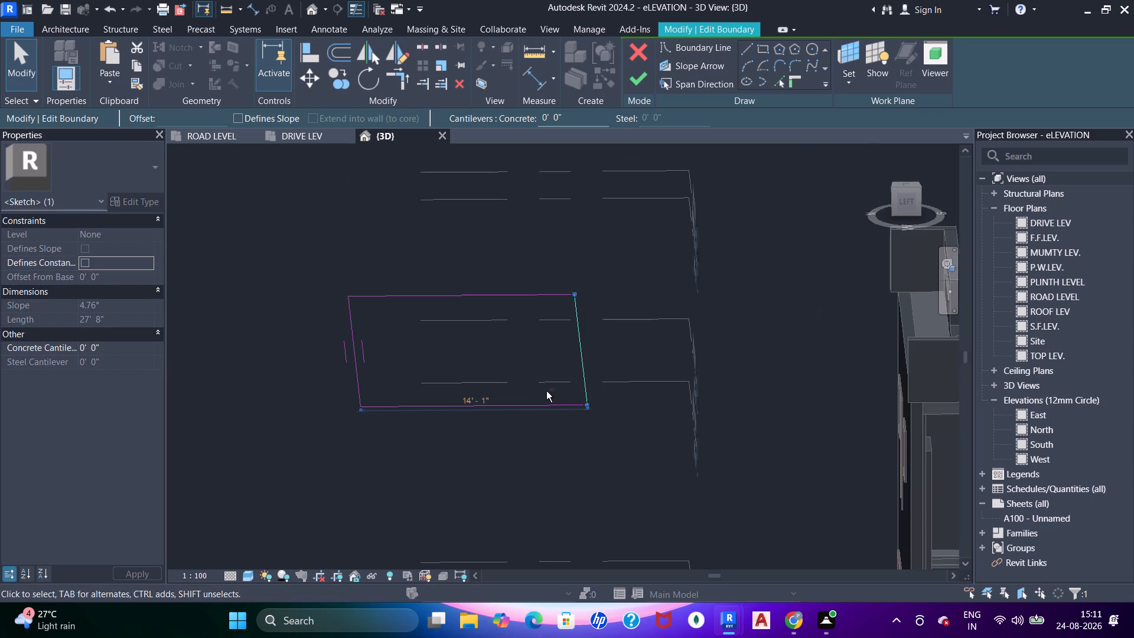
middle_click_drag(556, 382, 717, 333, "shift")
scroll(734, 338, "up", 1, "shift")
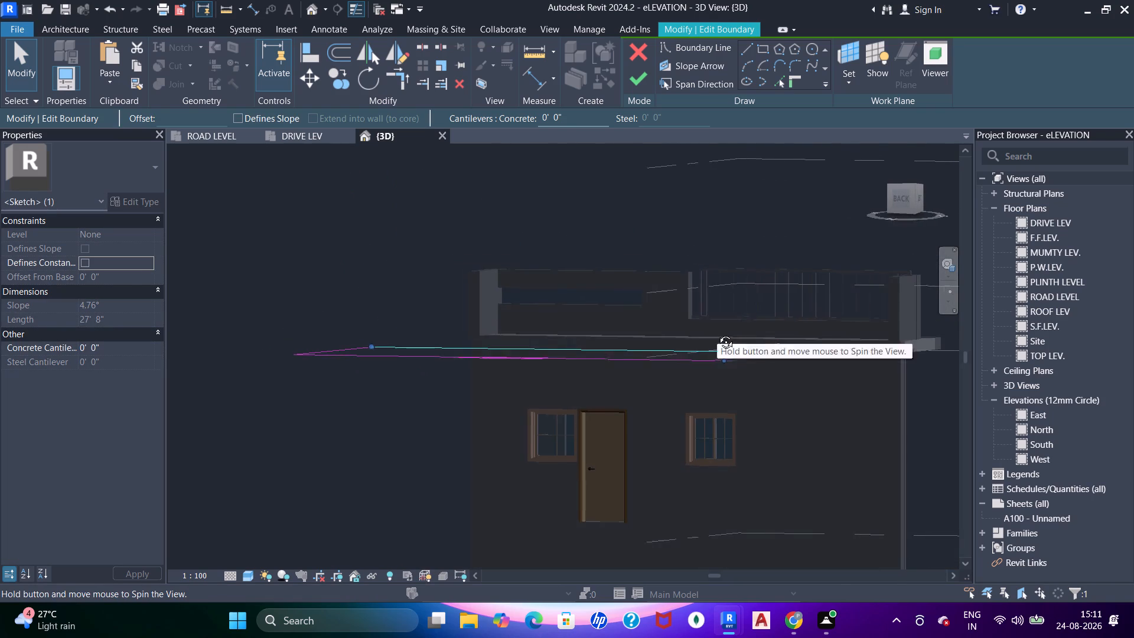
middle_click_drag(717, 333, 720, 374, "shift")
left_click_drag(599, 354, 672, 278)
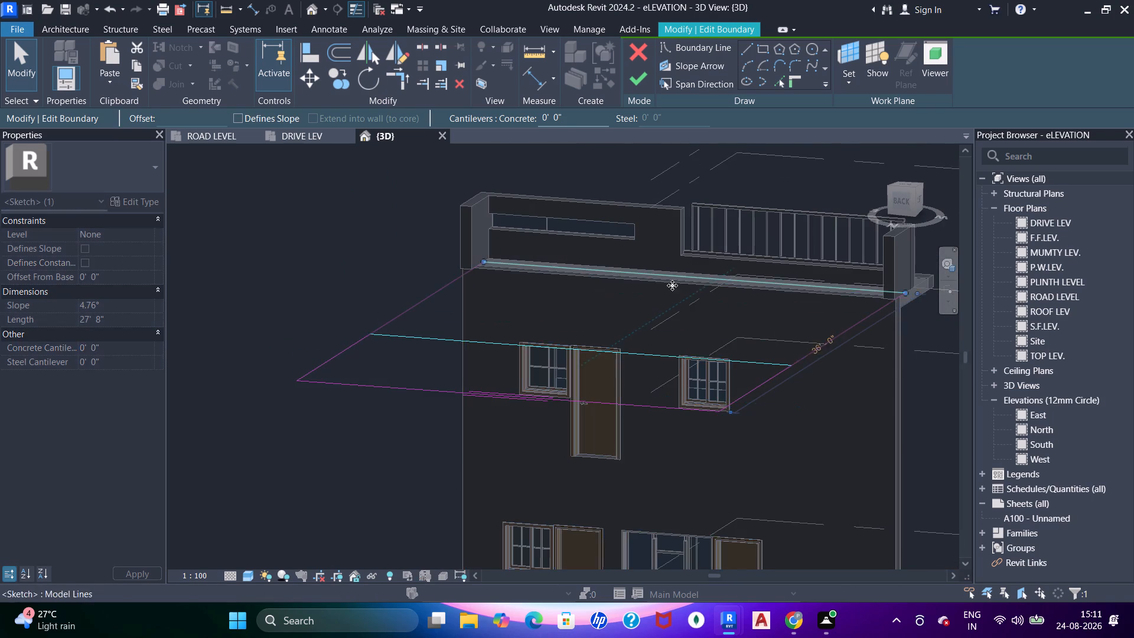
Align the floor boundary's building-side edge with the back face of the facade wall.
middle_click_drag(686, 325, 568, 336, "shift")
scroll(668, 347, "up", 6)
middle_click_drag(746, 396, 692, 364, "shift")
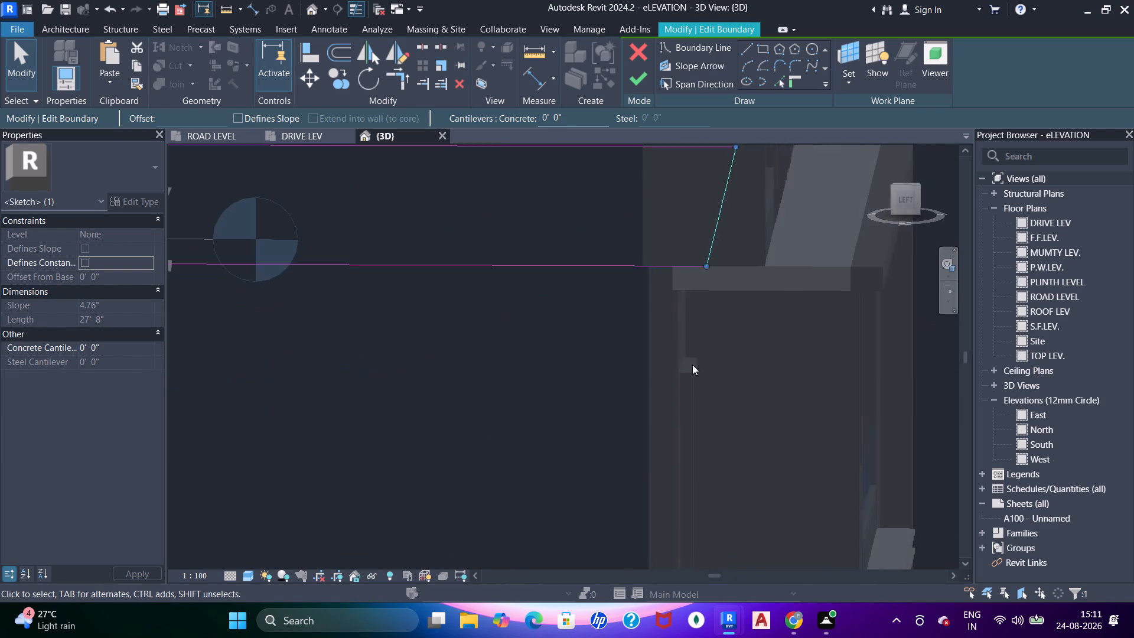
scroll(688, 313, "down", 3)
middle_click_drag(663, 330, 690, 328, "shift")
middle_click(690, 328, "shift")
scroll(693, 276, "up", 4)
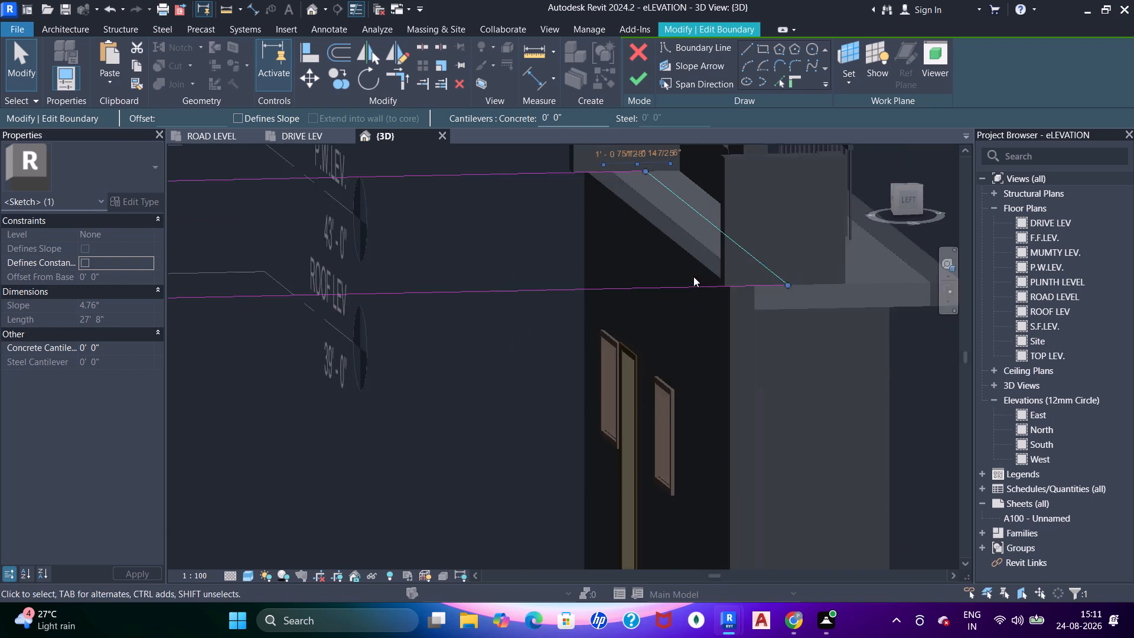
middle_click_drag(672, 302, 664, 326, "shift")
key("a")
key("a")
key("a")
left_click(666, 252)
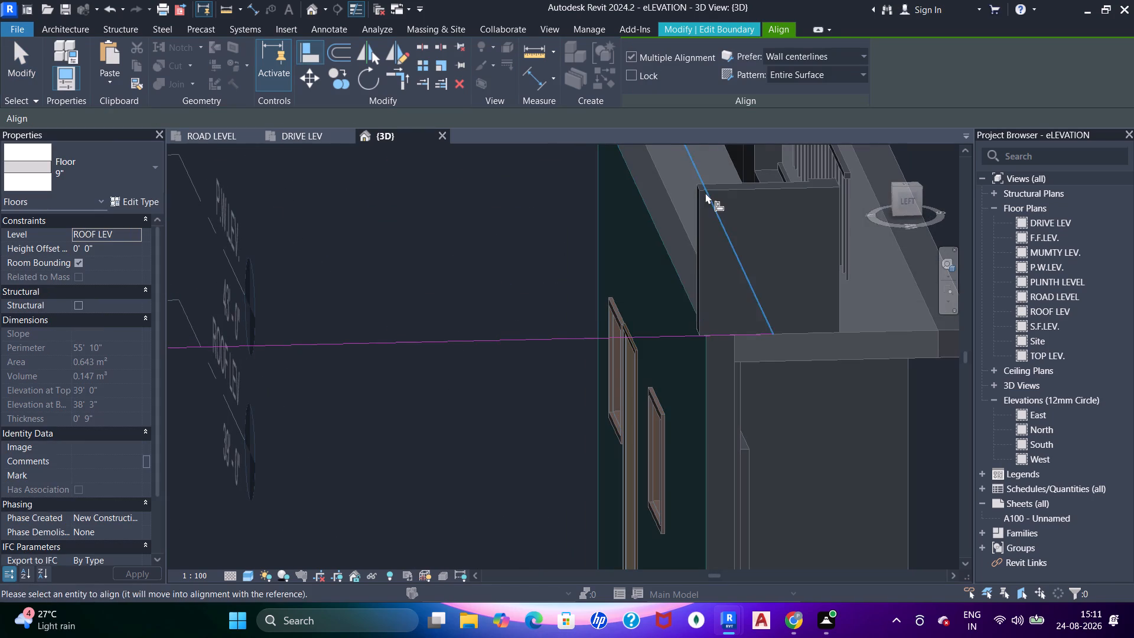
left_click(706, 192)
key("Escape")
key("Escape")
Move the floor's far edge toward the building for a depth of about 18'-6" and finish the boundary without attaching walls.
scroll(672, 275, "down", 3)
middle_click_drag(669, 347, 656, 348, "shift")
scroll(631, 340, "down", 5)
middle_click_drag(559, 338, 631, 378)
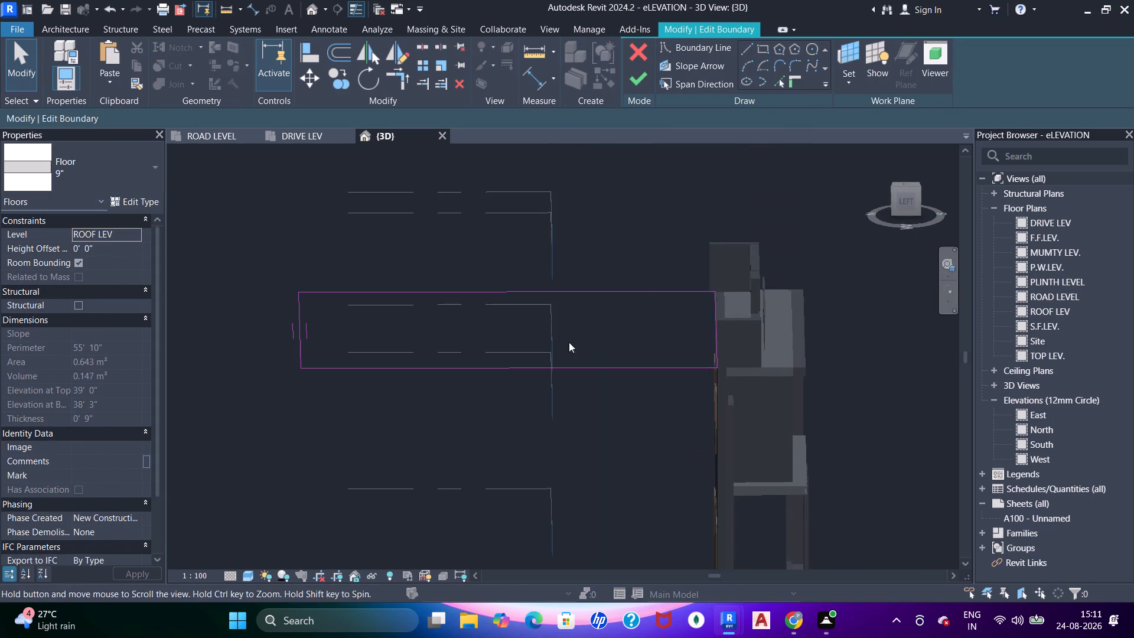
left_click(298, 310)
left_click_drag(298, 310, 524, 326)
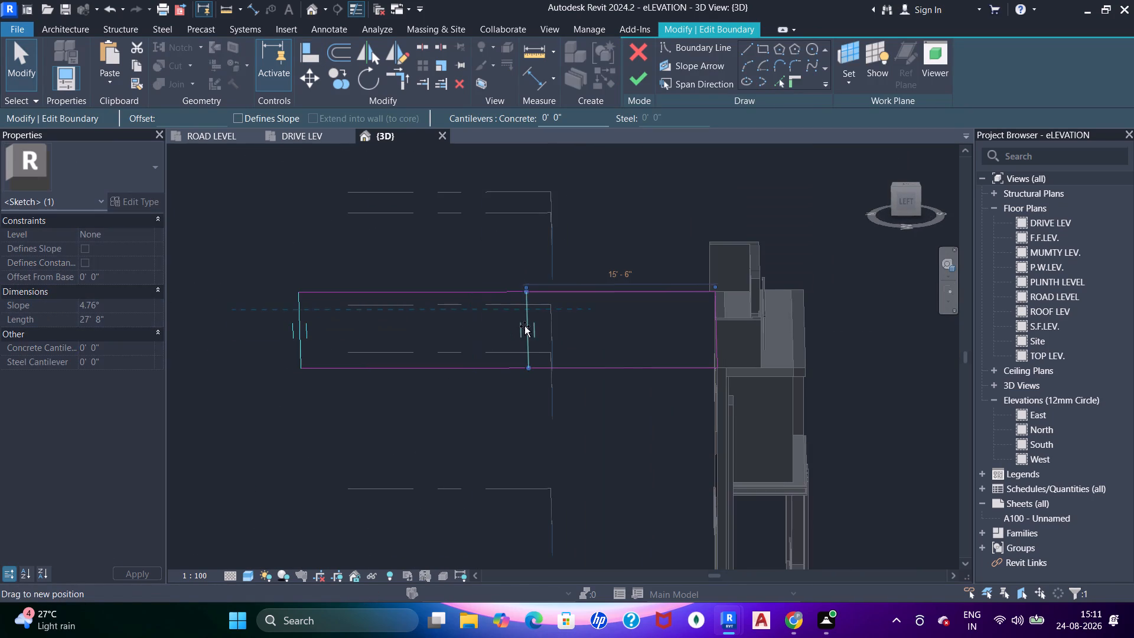
left_click_drag(524, 326, 523, 323)
left_click_drag(529, 304, 493, 311)
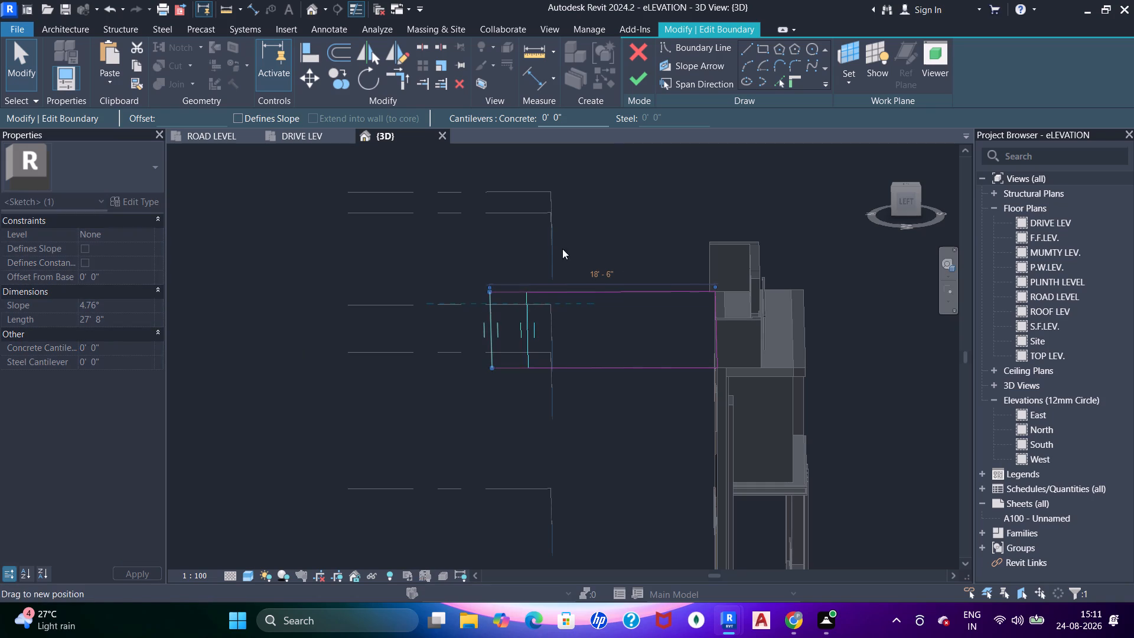
left_click(633, 80)
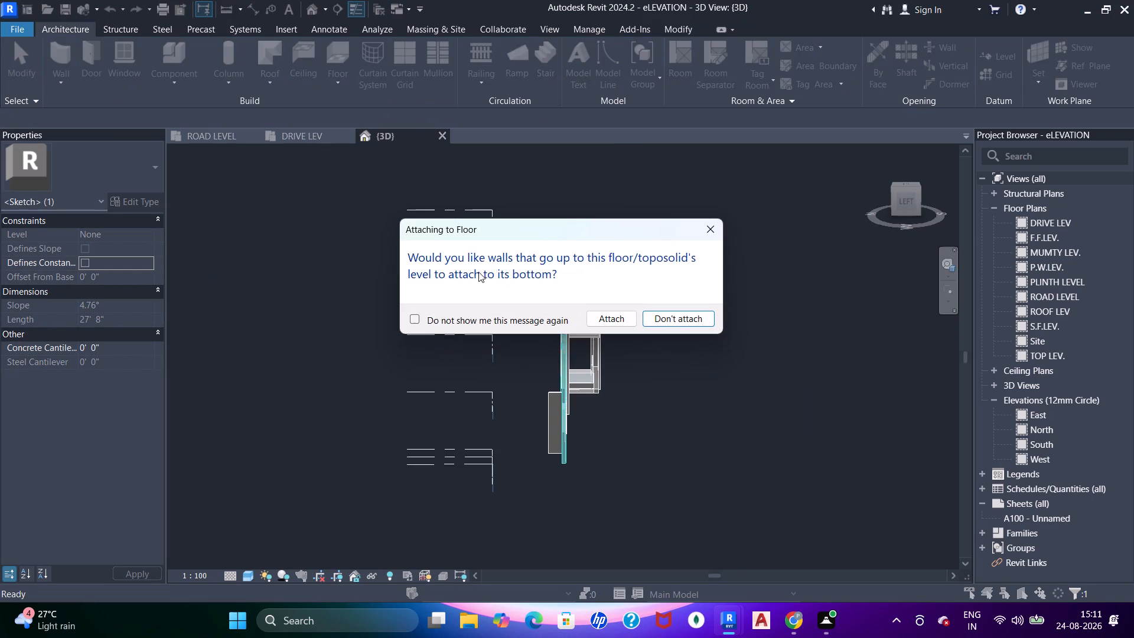
left_click(722, 224)
Inspect the extended roof-level floor against the facade, parapet and front slab from several sides in the {3D} view.
middle_click_drag(504, 318, 516, 284, "shift")
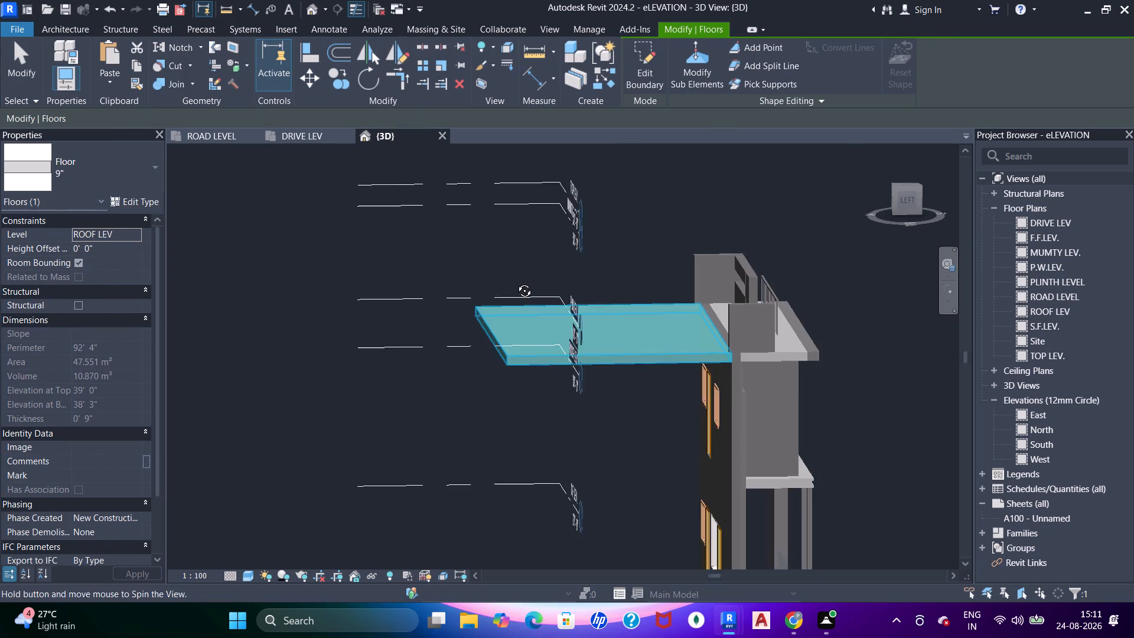
scroll(638, 376, "up", 5)
key("Escape")
scroll(629, 351, "down", 4)
middle_click_drag(611, 419, 469, 457, "shift")
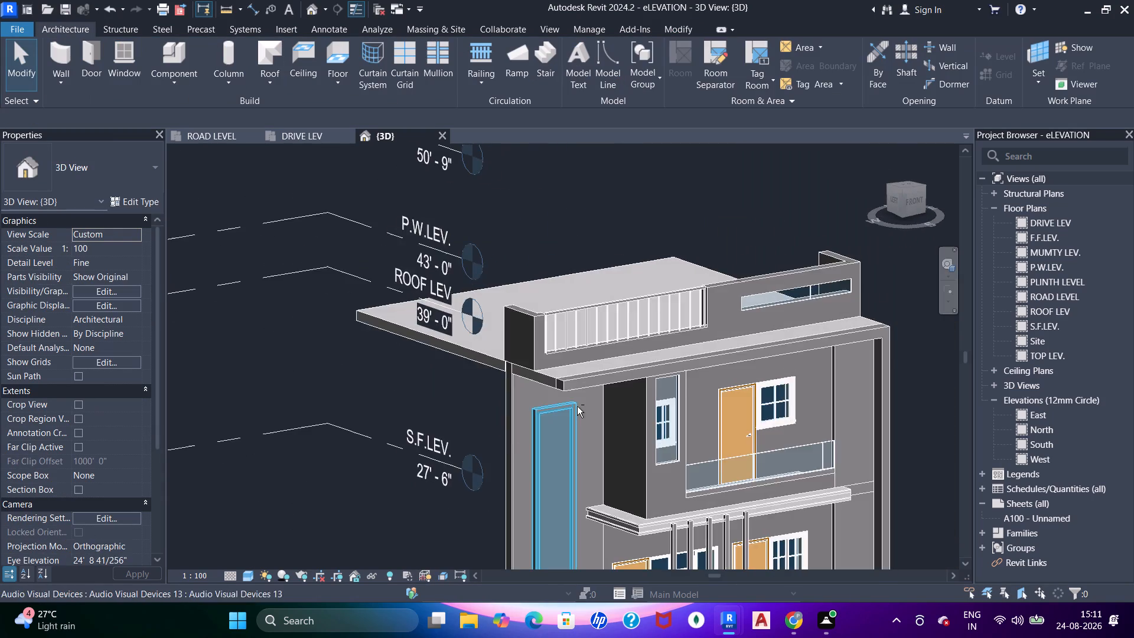
middle_click_drag(557, 431, 422, 436, "shift")
scroll(691, 360, "up", 1)
middle_click_drag(691, 360, 566, 376, "shift")
scroll(527, 347, "down", 2)
middle_click_drag(563, 390, 585, 407)
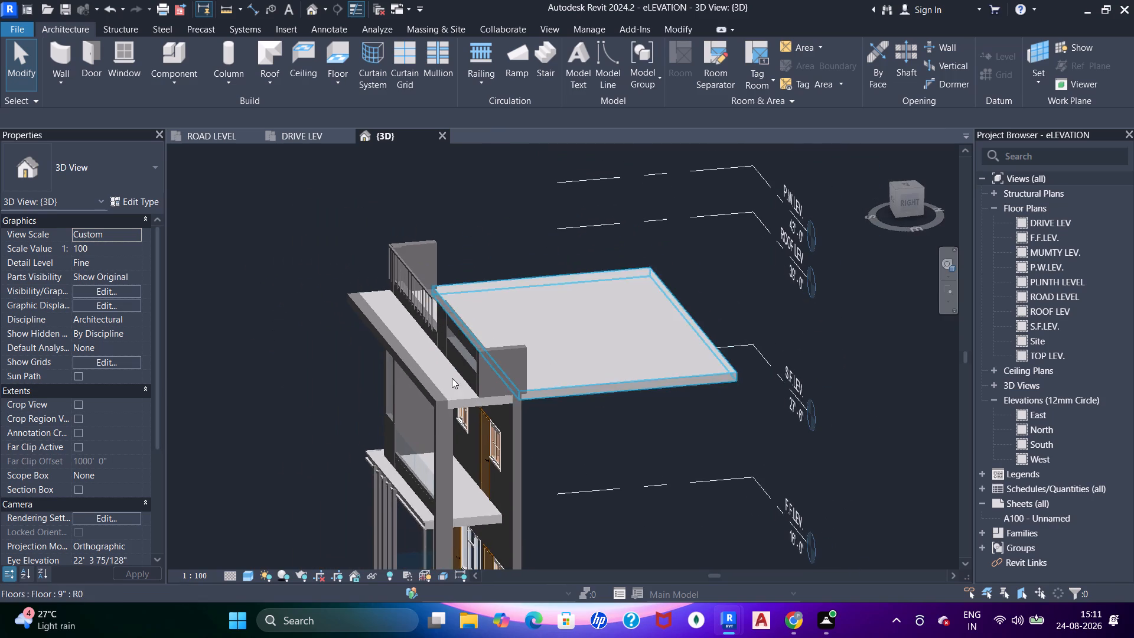
middle_click_drag(529, 417, 696, 353, "shift")
middle_click_drag(510, 347, 630, 379, "shift")
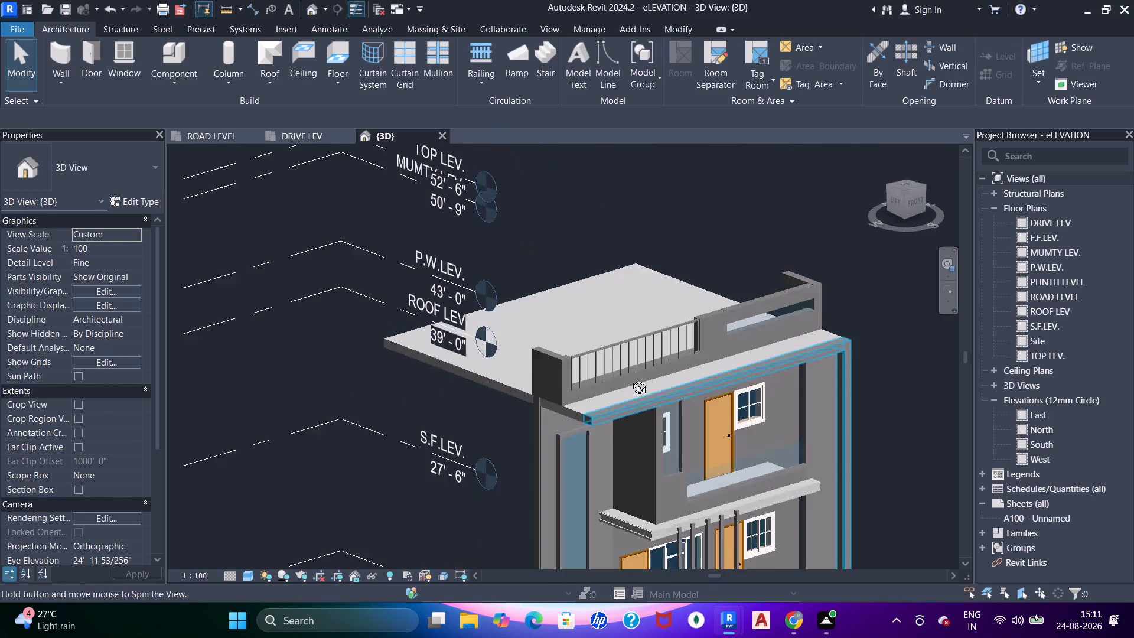
middle_click_drag(630, 379, 620, 295, "shift")
middle_click_drag(620, 313, 624, 347)
middle_click_drag(601, 328, 646, 457, "shift")
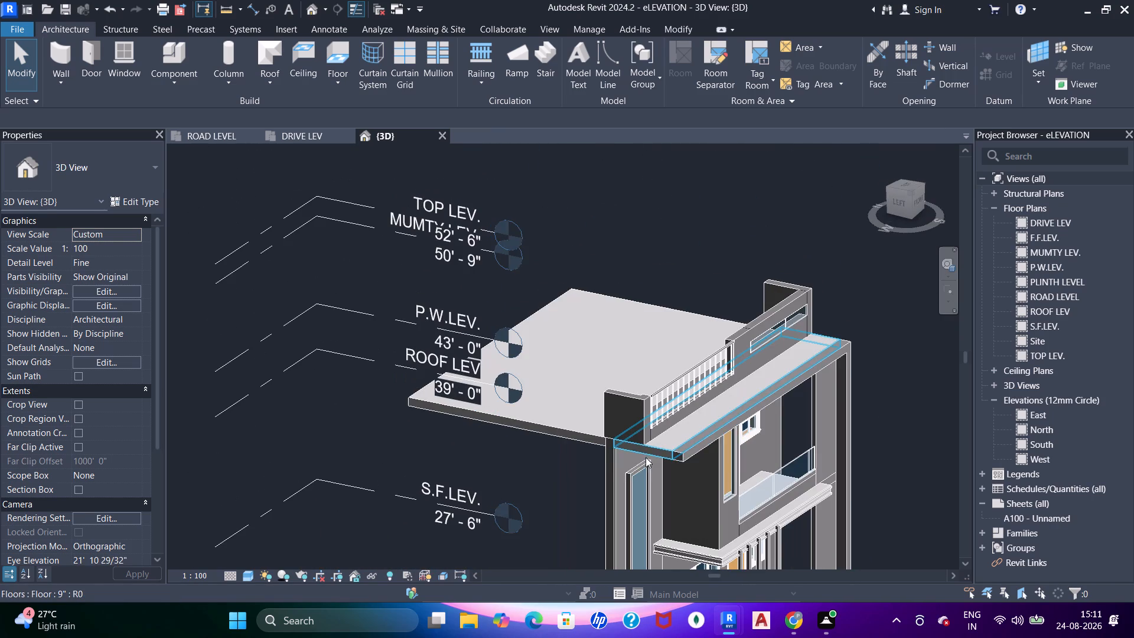
middle_click_drag(611, 459, 585, 464, "shift")
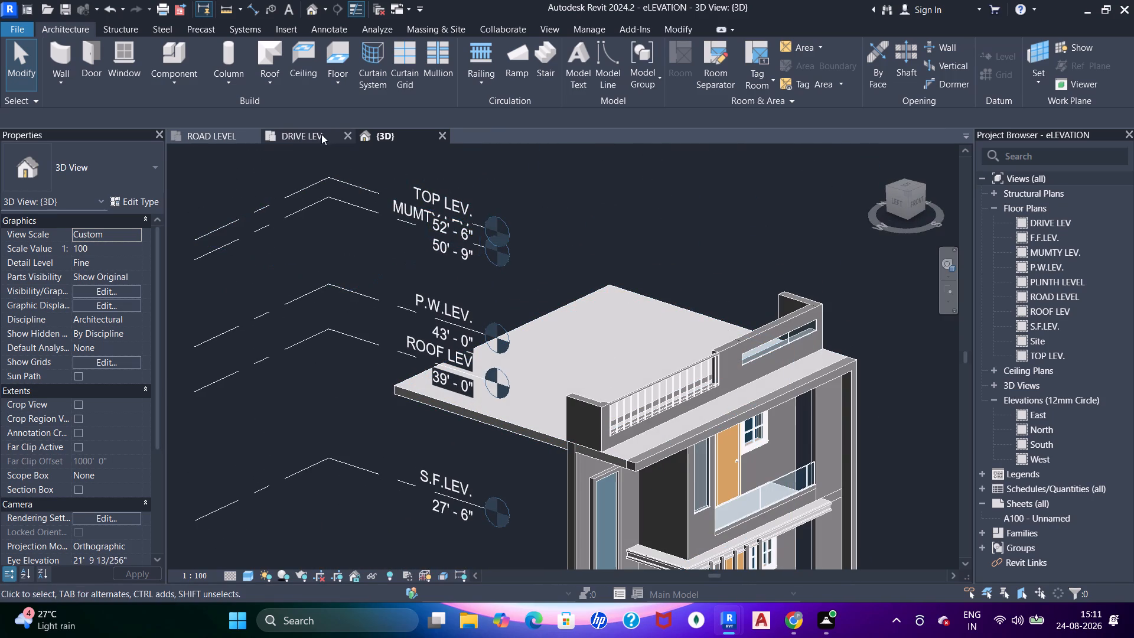
Examine the front elevation drawing in the DRIVE LEV plan between ROOF LEV and MUMTY LEV, around the railing, window and pergola.
left_click(320, 135)
scroll(467, 271, "down", 7)
middle_click_drag(350, 281, 503, 326)
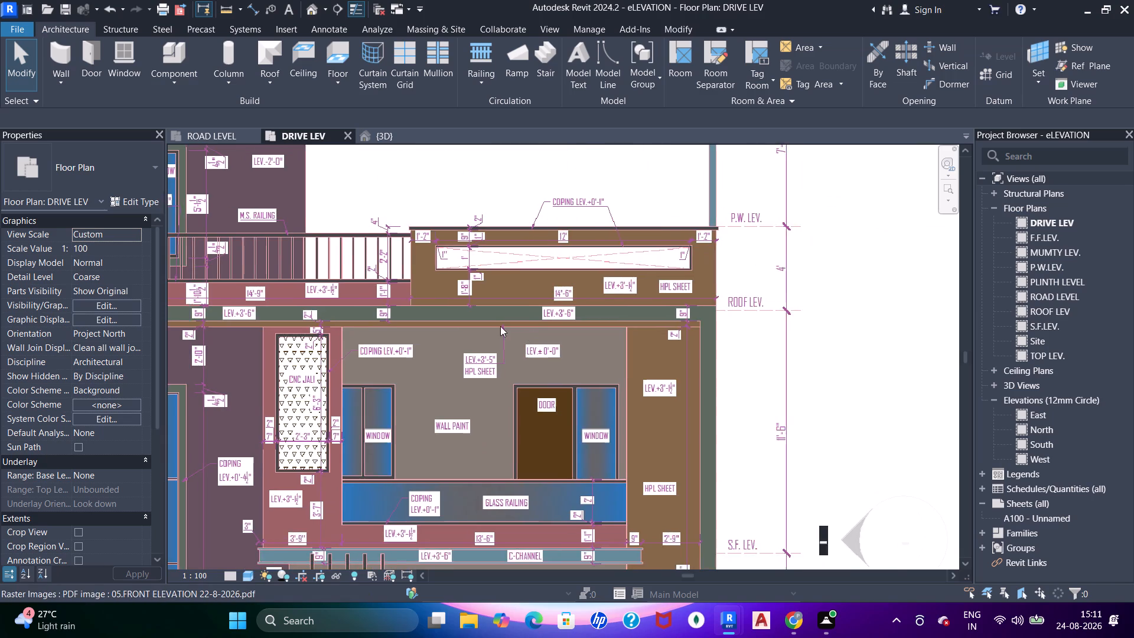
middle_click_drag(340, 304, 411, 345)
scroll(321, 307, "up", 1)
scroll(321, 307, "down", 2)
middle_click_drag(315, 315, 505, 329)
middle_click_drag(419, 333, 415, 348)
scroll(416, 346, "up", 1)
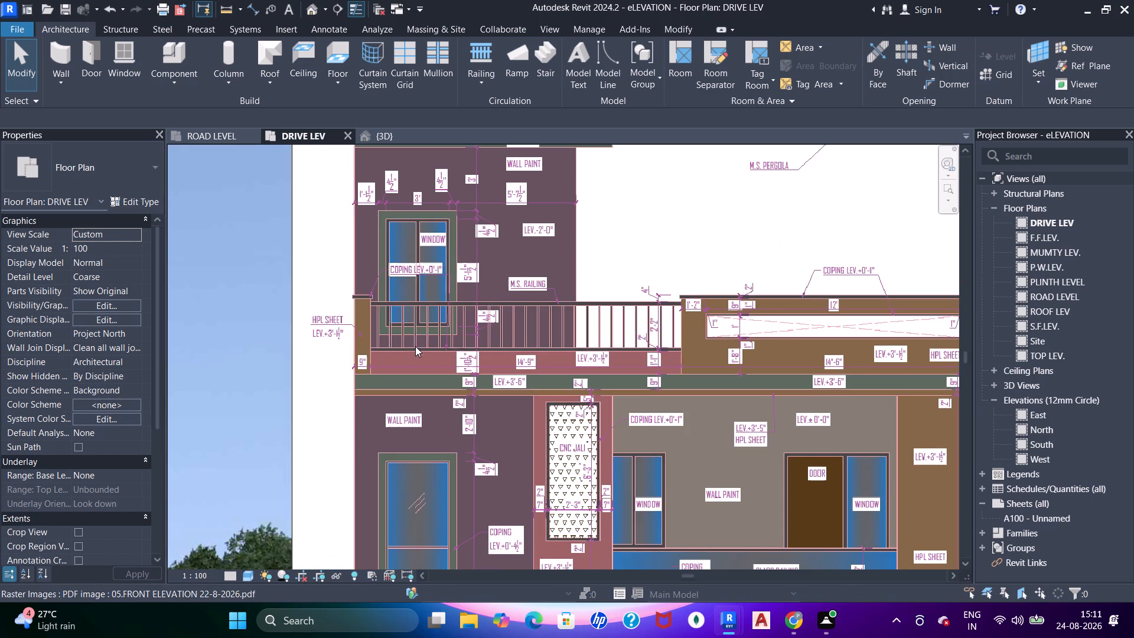
middle_click(419, 329)
scroll(419, 329, "down", 1)
scroll(549, 341, "up", 1)
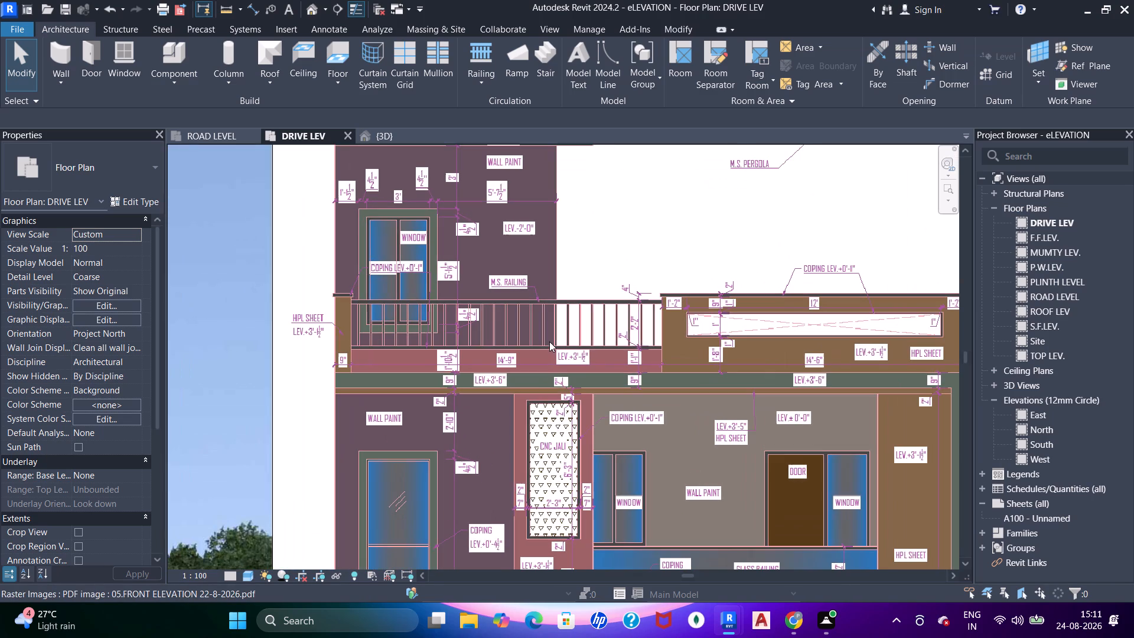
middle_click_drag(508, 301, 493, 340)
scroll(467, 324, "down", 1)
middle_click_drag(471, 334, 421, 305)
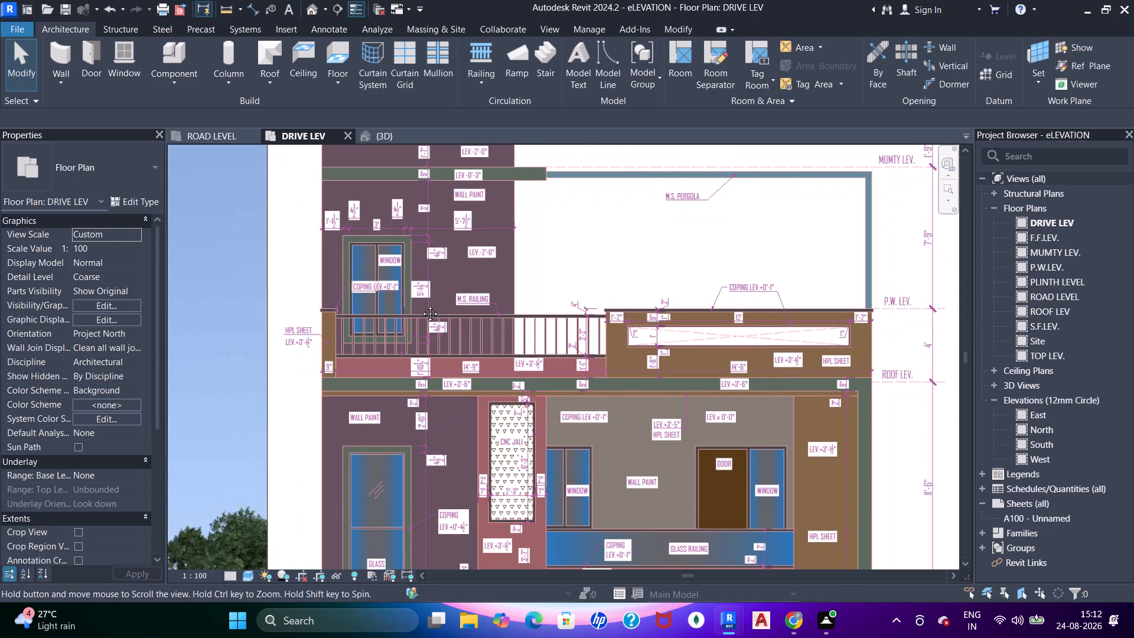
middle_click_drag(421, 305, 455, 319)
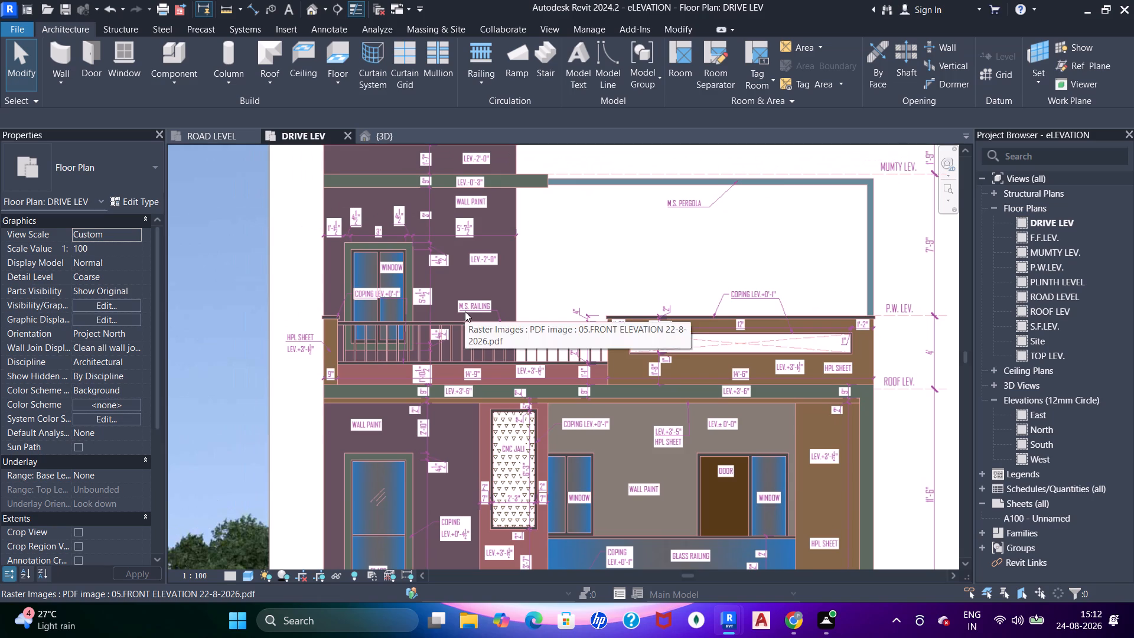
Set up a new 5" basic wall with its base at P.W.LEV. and its top constrained to MUMTY LEV.
key("Escape")
key("Escape")
key("w")
key("a")
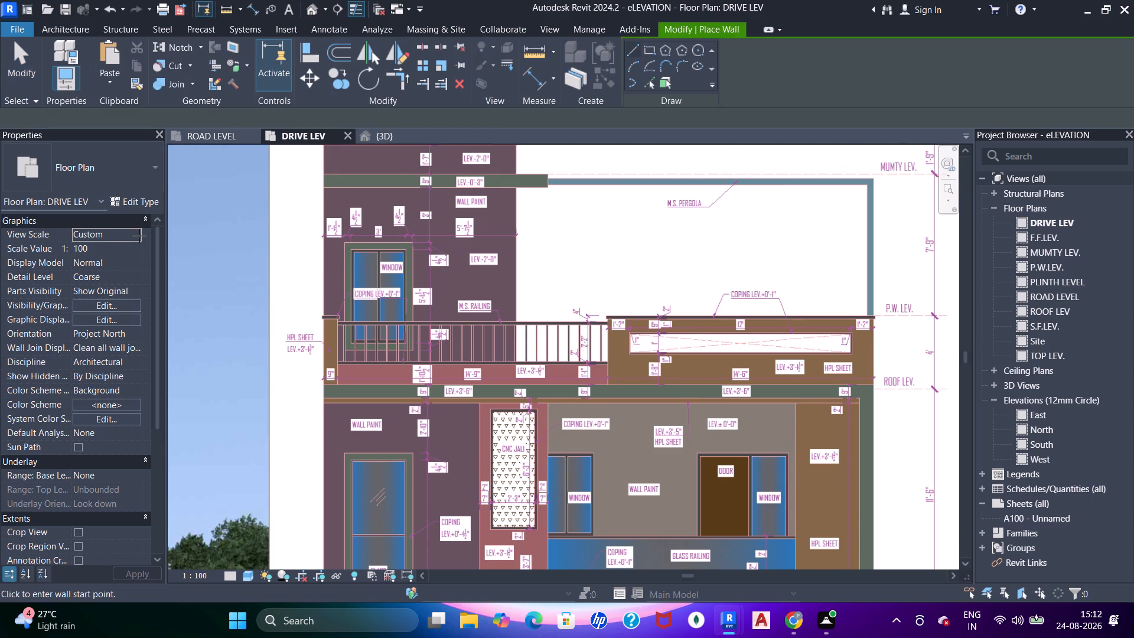
left_click(126, 252)
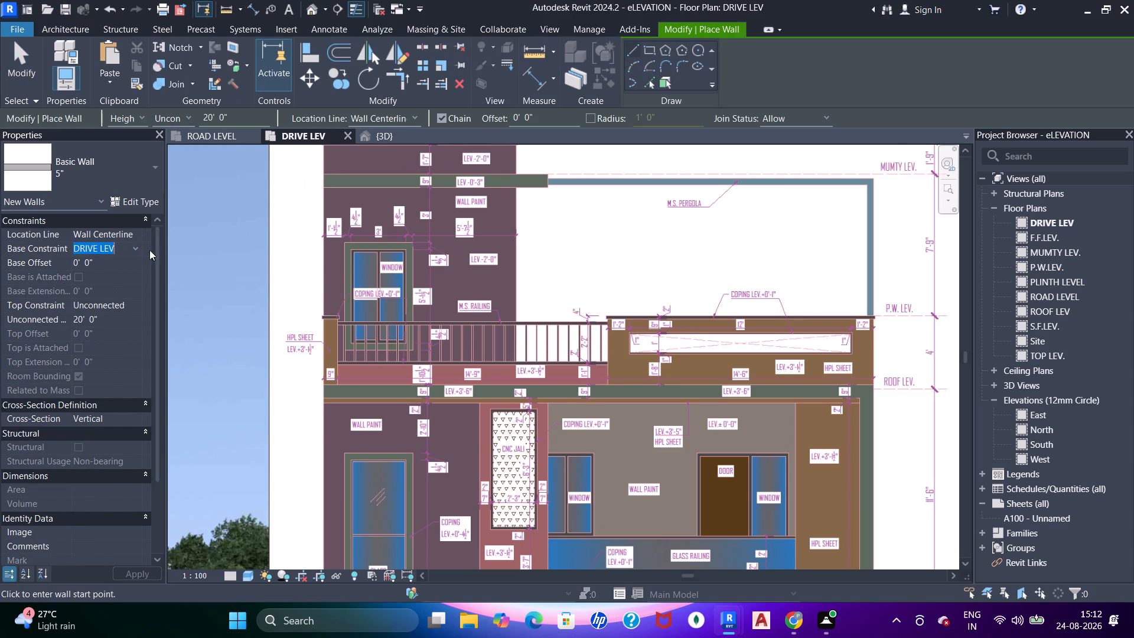
left_click(132, 246)
scroll(99, 307, "down", 3)
left_click(104, 290)
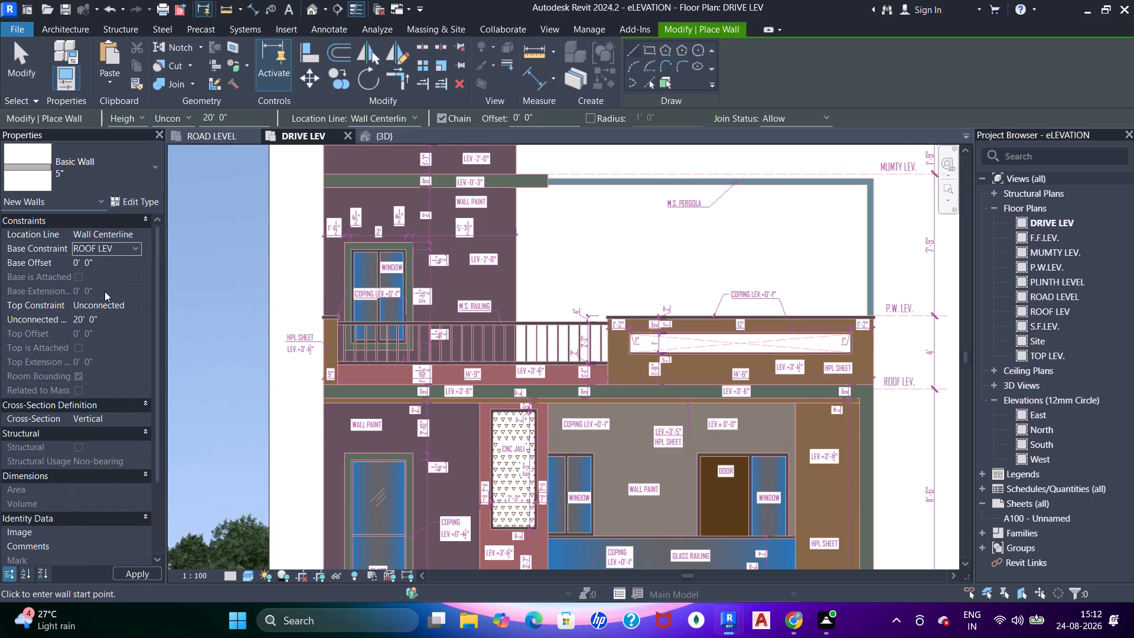
left_click(133, 250)
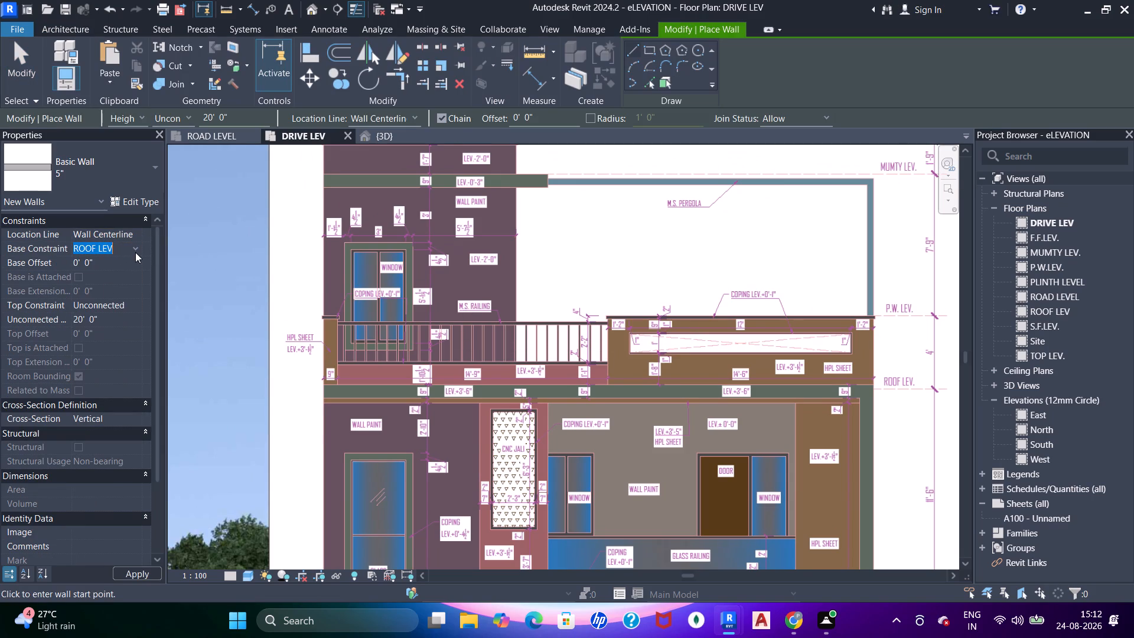
left_click(132, 246)
scroll(107, 309, "down", 1)
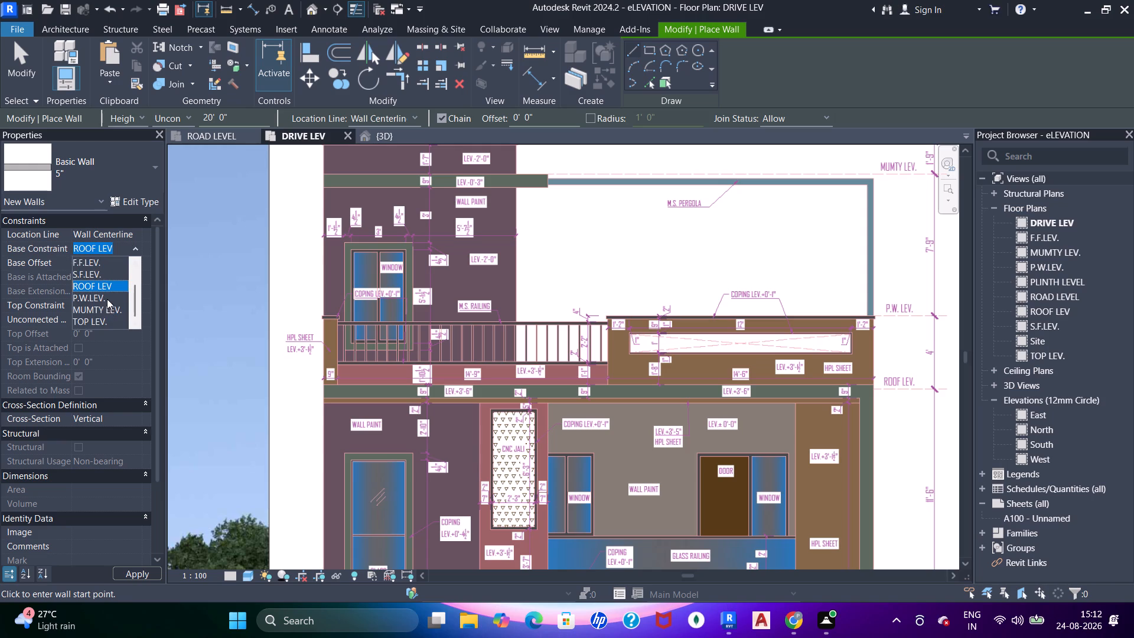
left_click(107, 299)
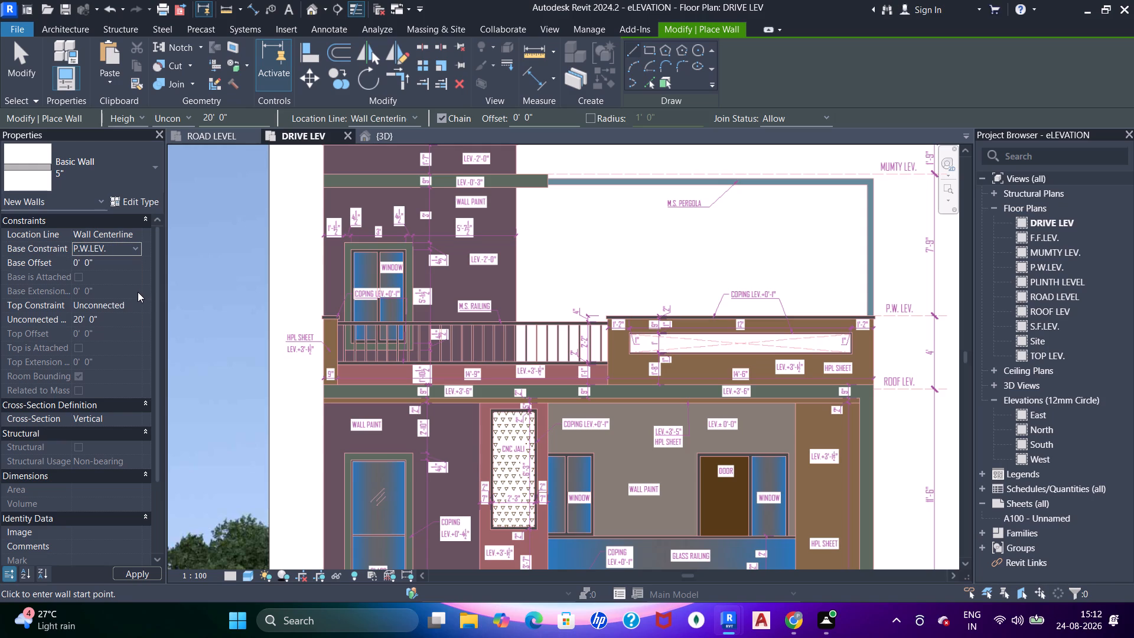
left_click(129, 303)
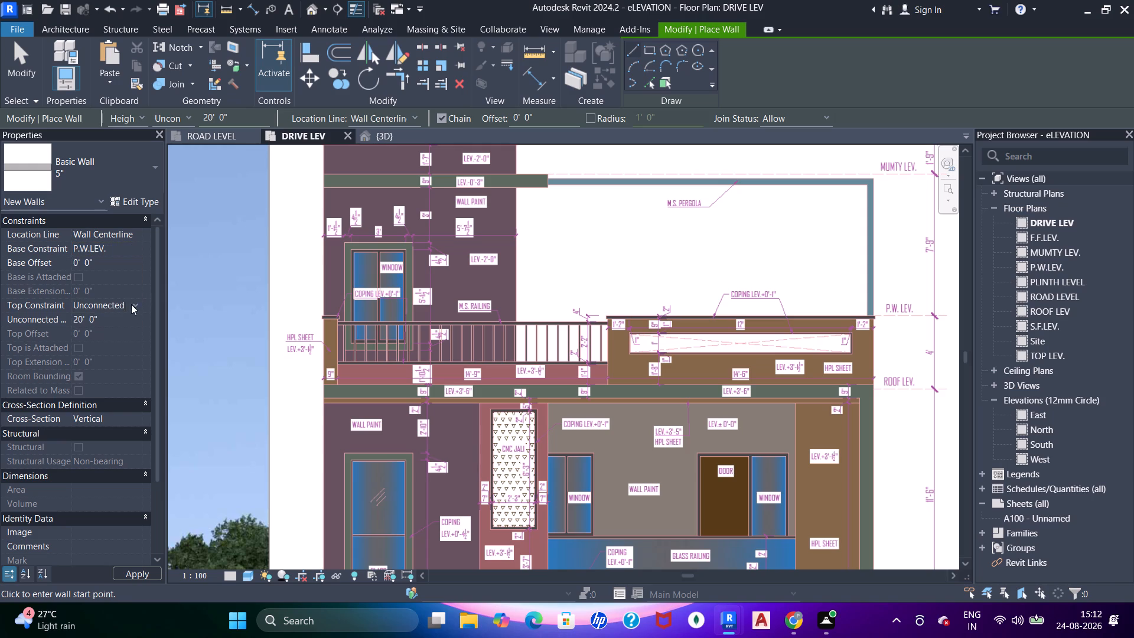
left_click(131, 304)
scroll(102, 334, "down", 6)
left_click(141, 366)
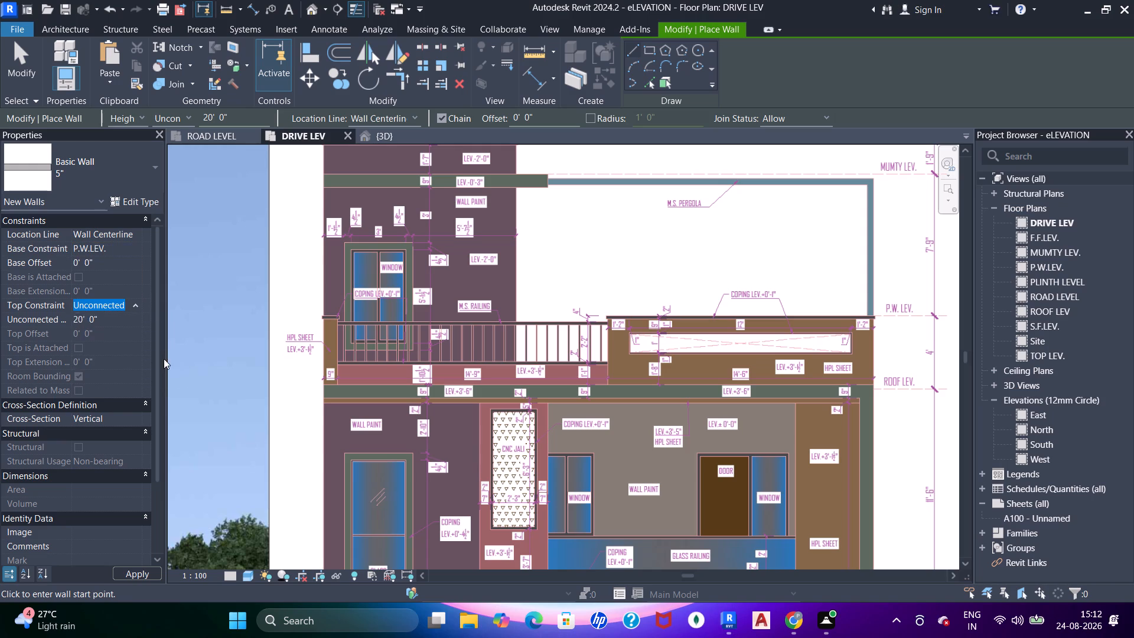
Draw the wall straight along the foot of the M.S. railing, spanning the full width of the dark wall-paint section.
scroll(366, 383, "up", 6)
middle_click_drag(370, 275, 345, 409)
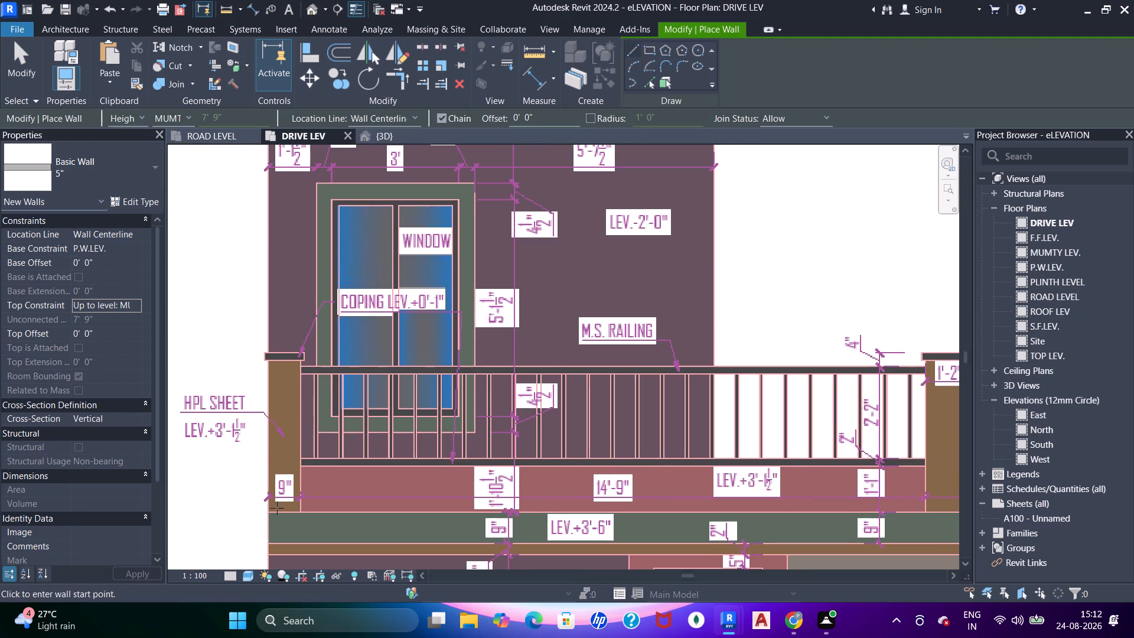
left_click(267, 463)
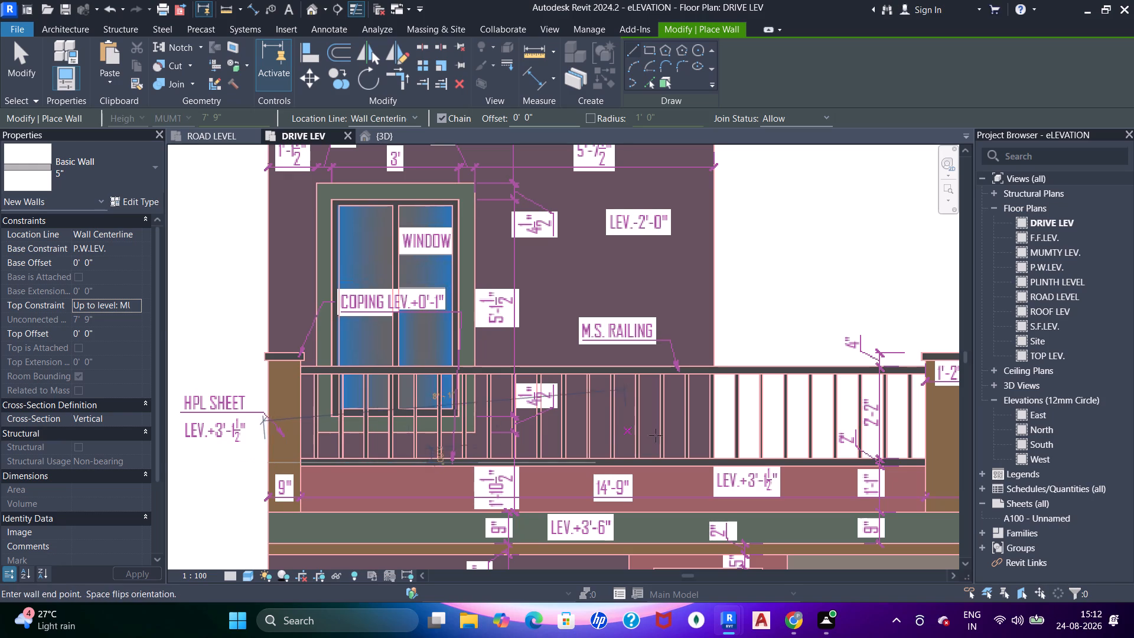
left_click(719, 460)
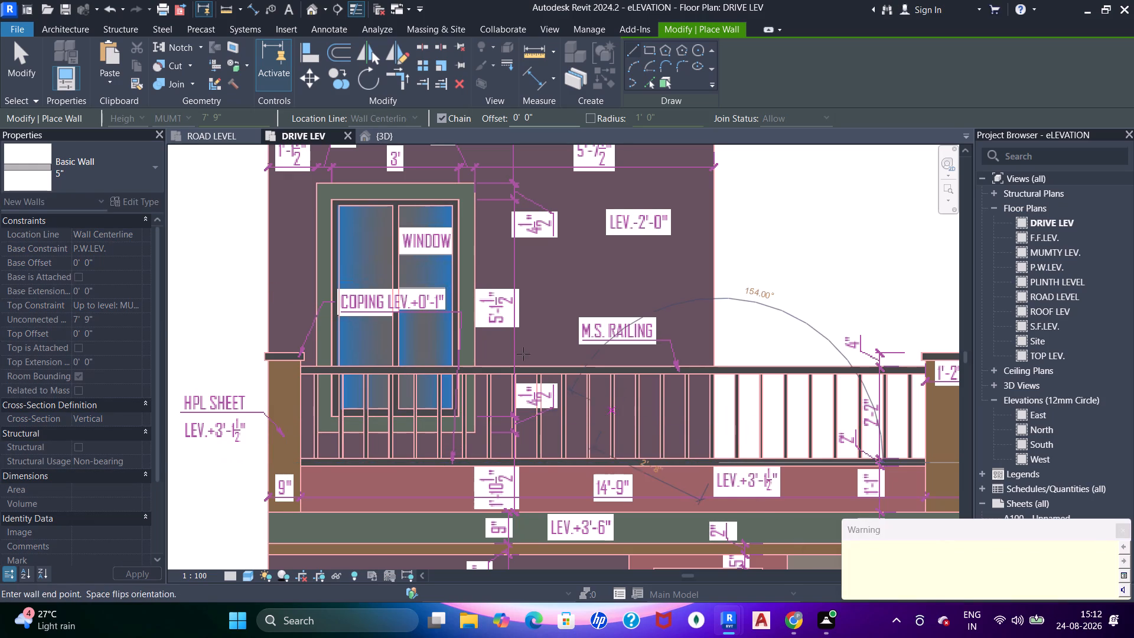
left_click(384, 132)
scroll(510, 328, "down", 5)
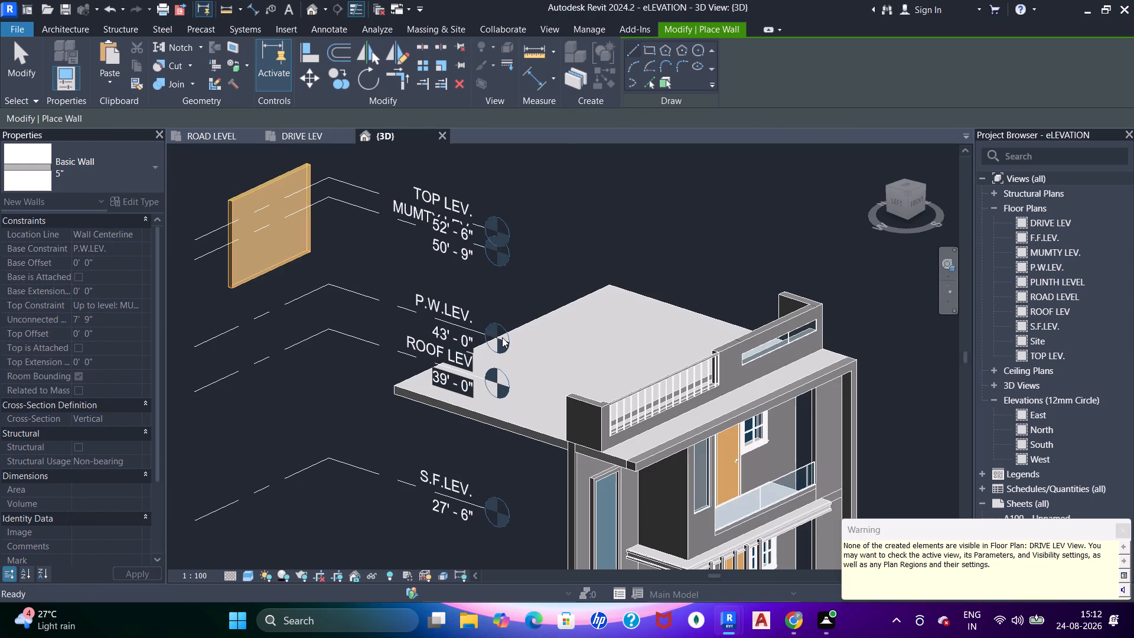
middle_click_drag(471, 362, 566, 330, "shift")
middle_click_drag(501, 357, 525, 348, "shift")
key("Escape")
key("Escape")
In the {3D} view, align the new detached wall with the back end face of the 9" parapet return beside the railing.
middle_click_drag(566, 382, 570, 384, "shift")
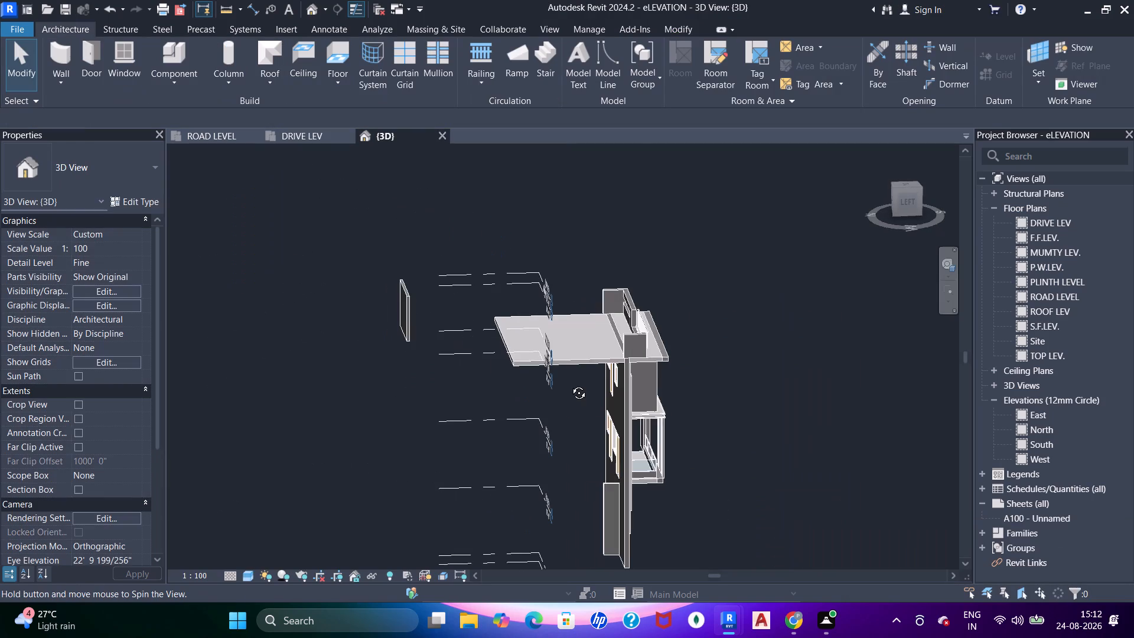
middle_click_drag(570, 384, 593, 382, "shift")
scroll(584, 378, "up", 4)
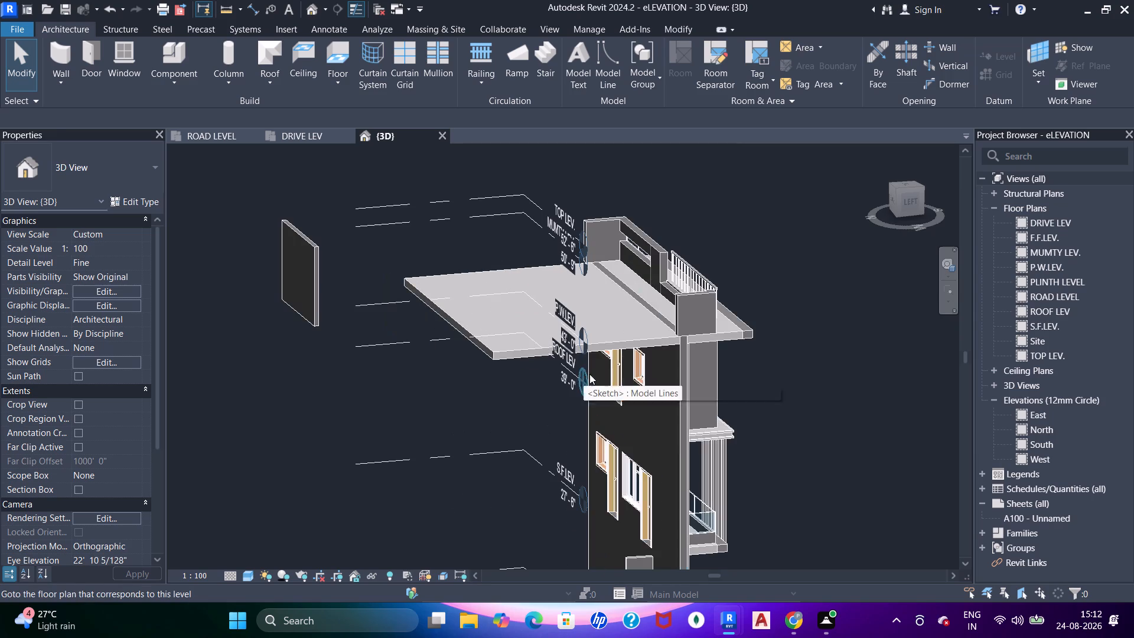
key("a")
key("a")
key("a")
key("a")
scroll(680, 306, "up", 9)
left_click(672, 313)
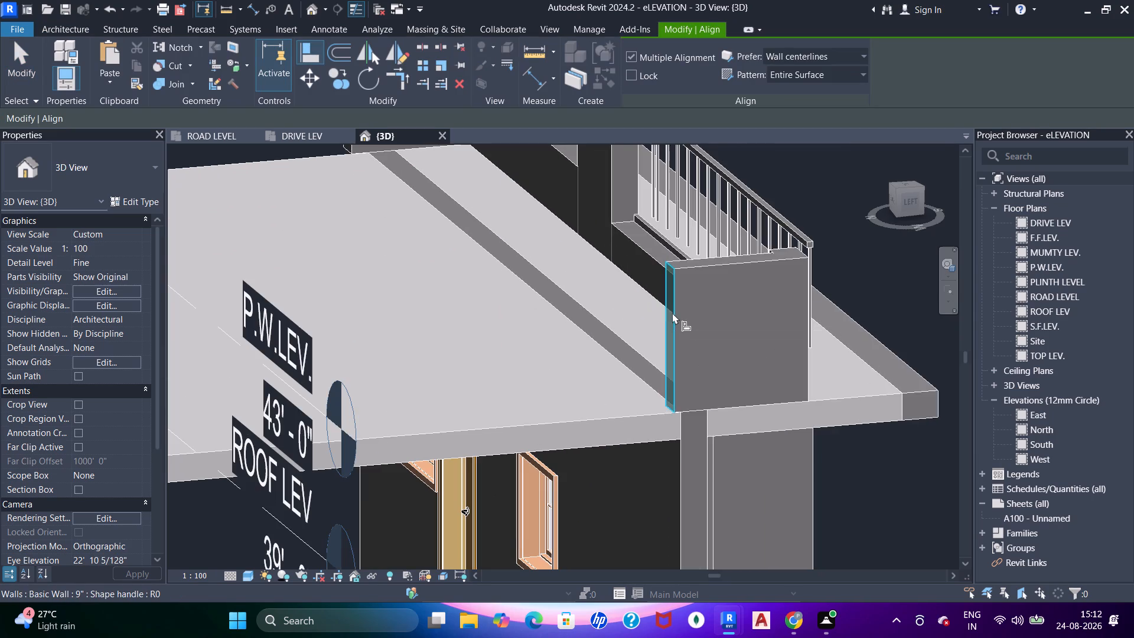
scroll(599, 302, "down", 6)
middle_click_drag(491, 328, 634, 346)
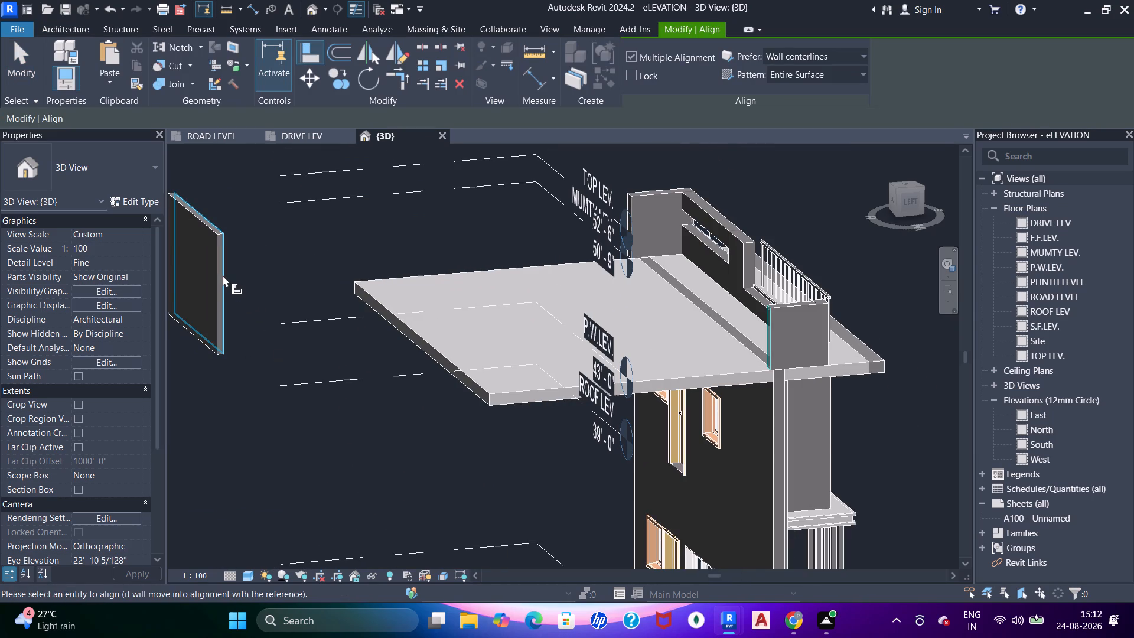
left_click(228, 274)
scroll(456, 276, "down", 3)
middle_click_drag(549, 314, 327, 298, "shift")
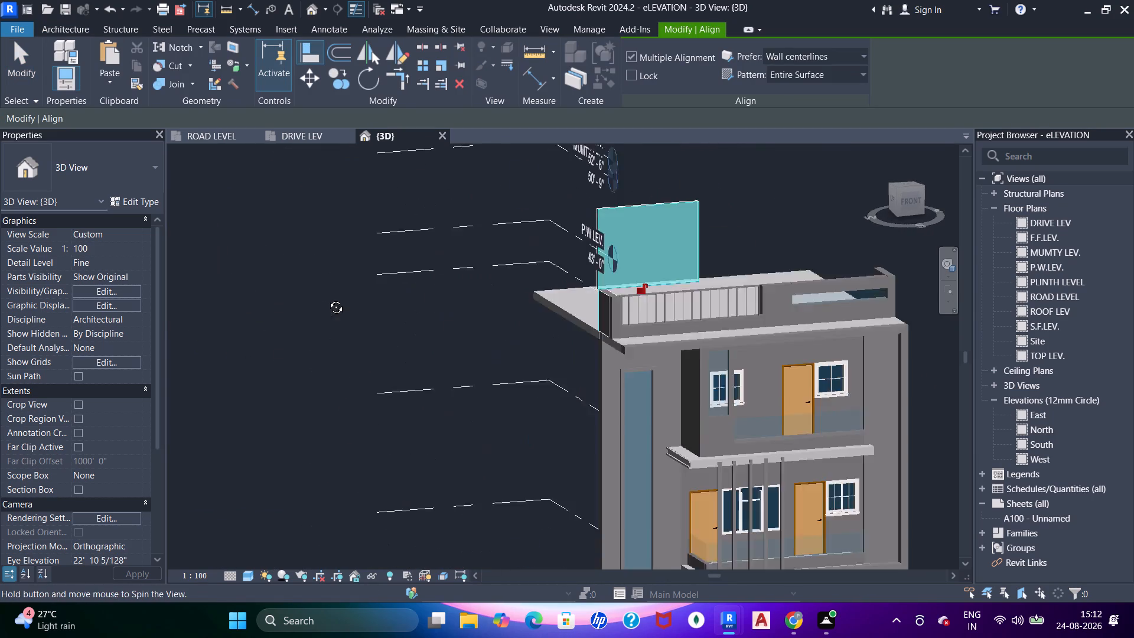
middle_click_drag(327, 298, 327, 298, "shift")
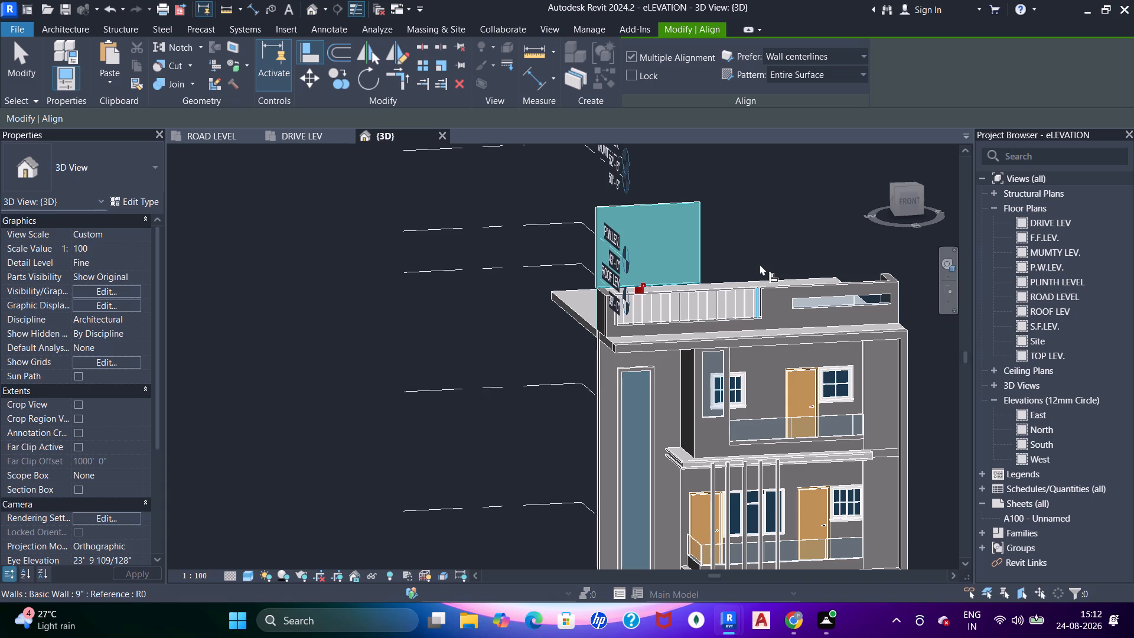
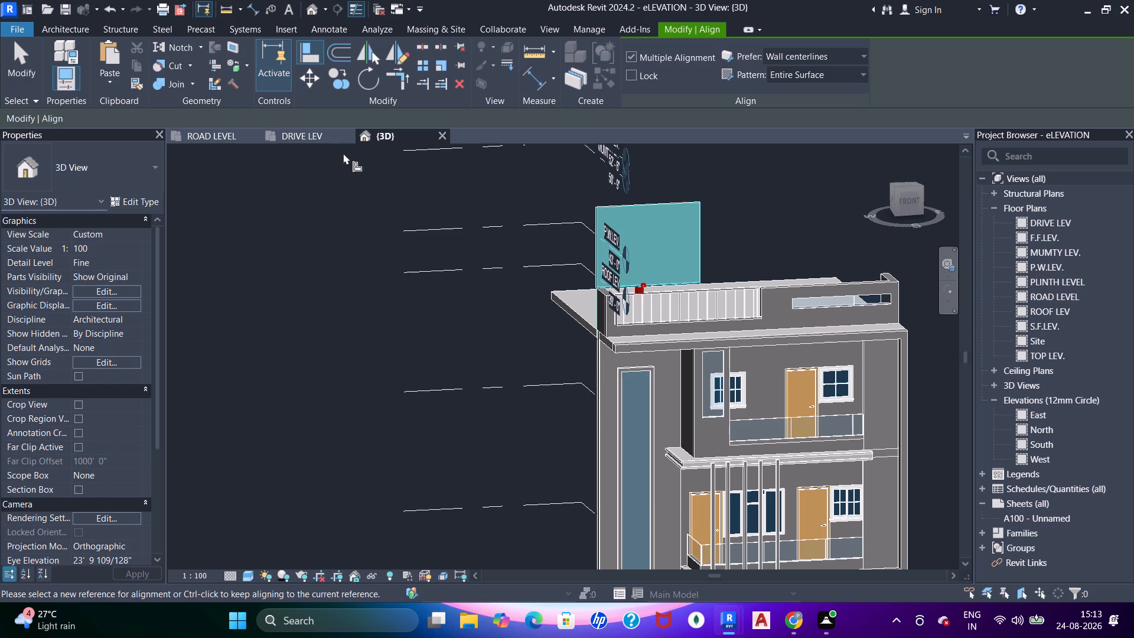
Examine the rendered front elevation in the DRIVE LEV plan around the roof parapet, mumty wall and pergola.
left_click(296, 135)
scroll(511, 396, "down", 10)
middle_click_drag(393, 409, 460, 425)
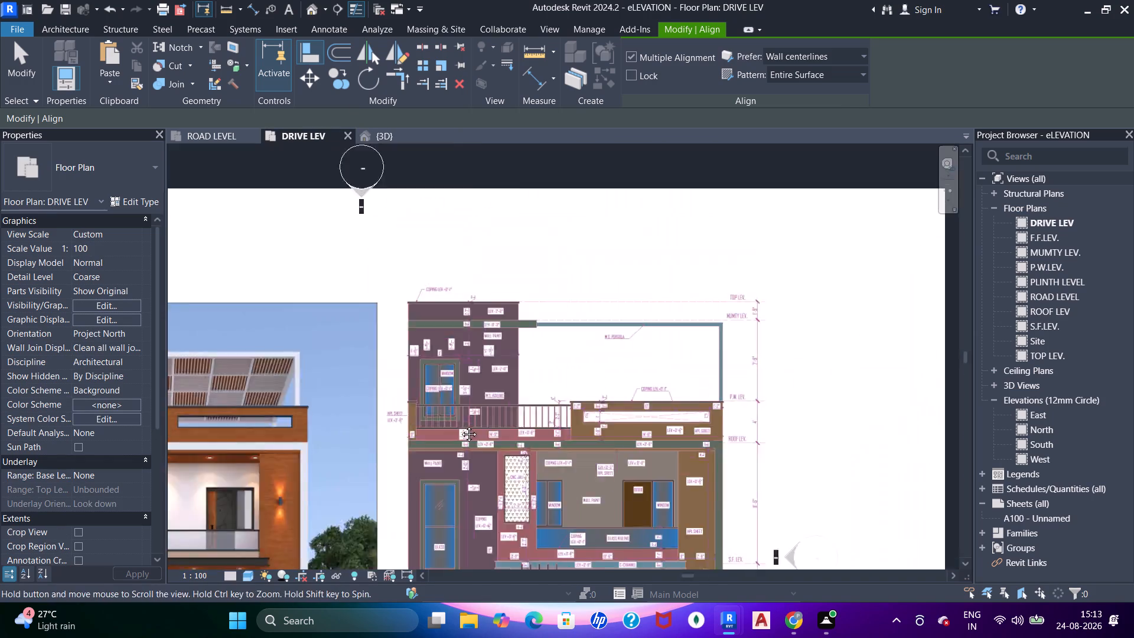
middle_click_drag(460, 425, 568, 400)
middle_click_drag(284, 412, 511, 406)
scroll(457, 414, "up", 1)
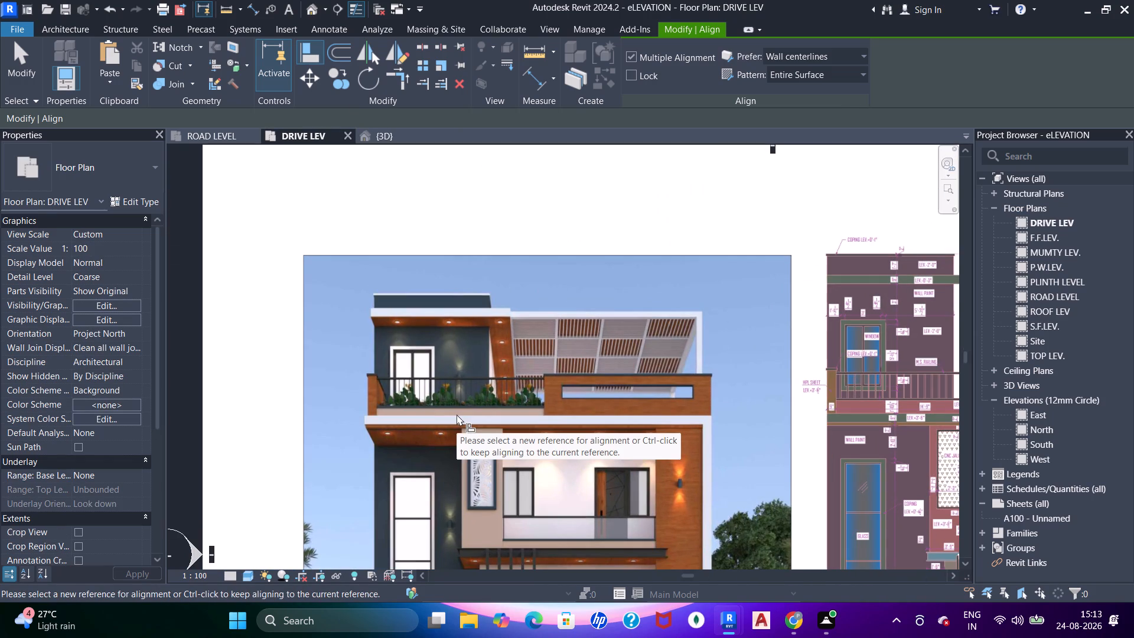
left_click(395, 144)
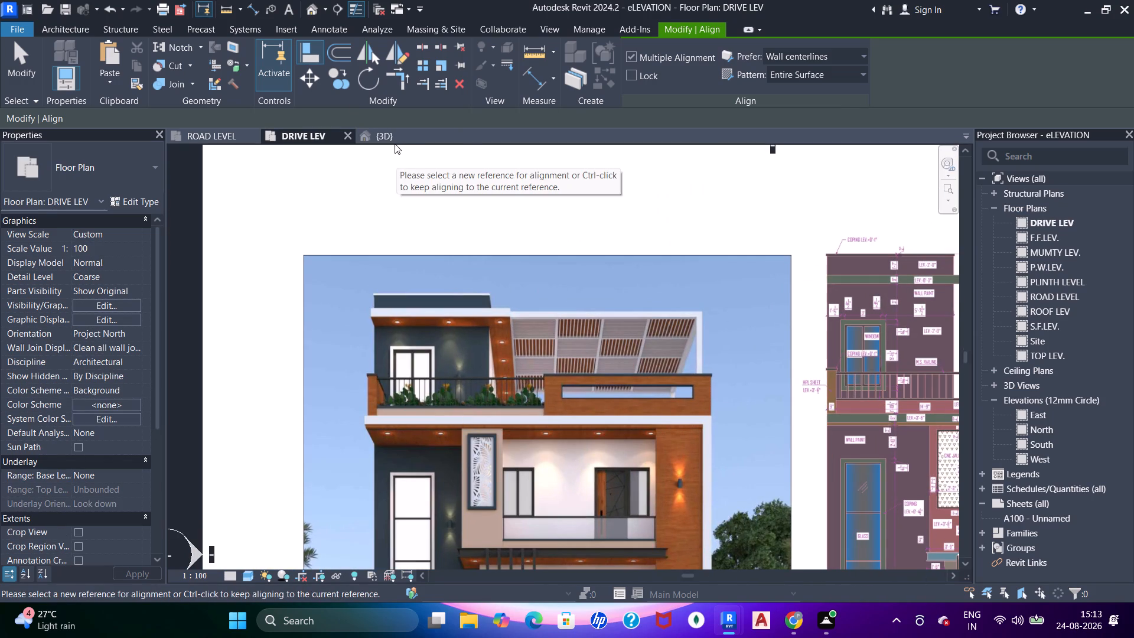
left_click(377, 136)
key("Escape")
In the {3D} view, lengthen the 9" parapet return beside the railing by stretching its back end along the roof slab's side edge.
middle_click_drag(650, 387, 783, 447, "shift")
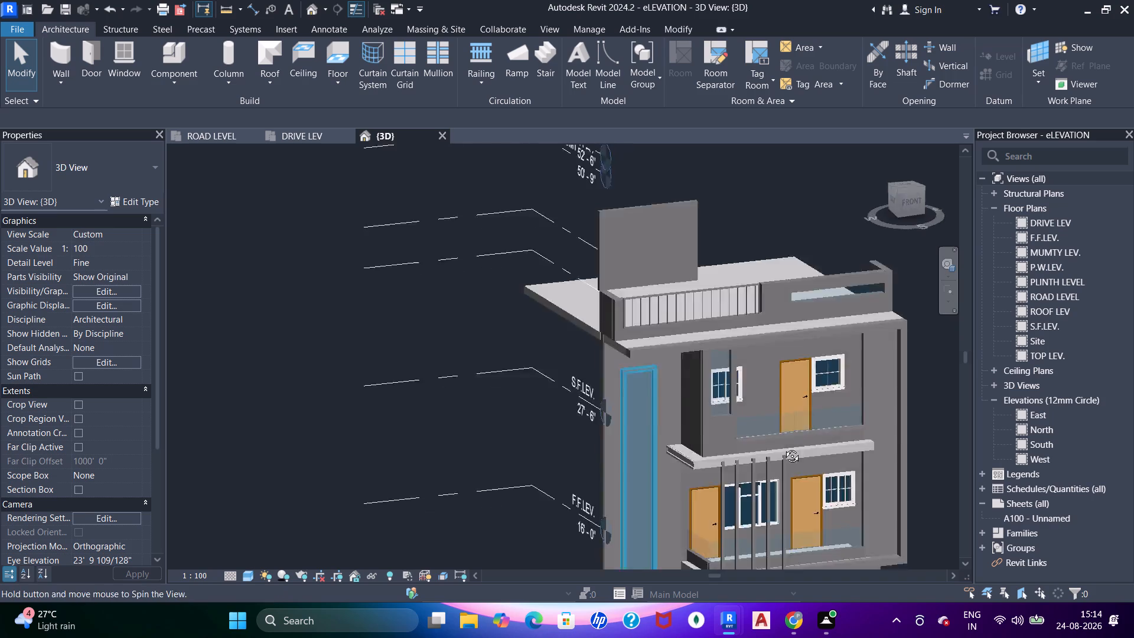
middle_click_drag(783, 447, 895, 453, "shift")
scroll(703, 301, "up", 3)
middle_click_drag(686, 369, 645, 362, "shift")
left_click(635, 344)
middle_click_drag(651, 354, 642, 341, "shift")
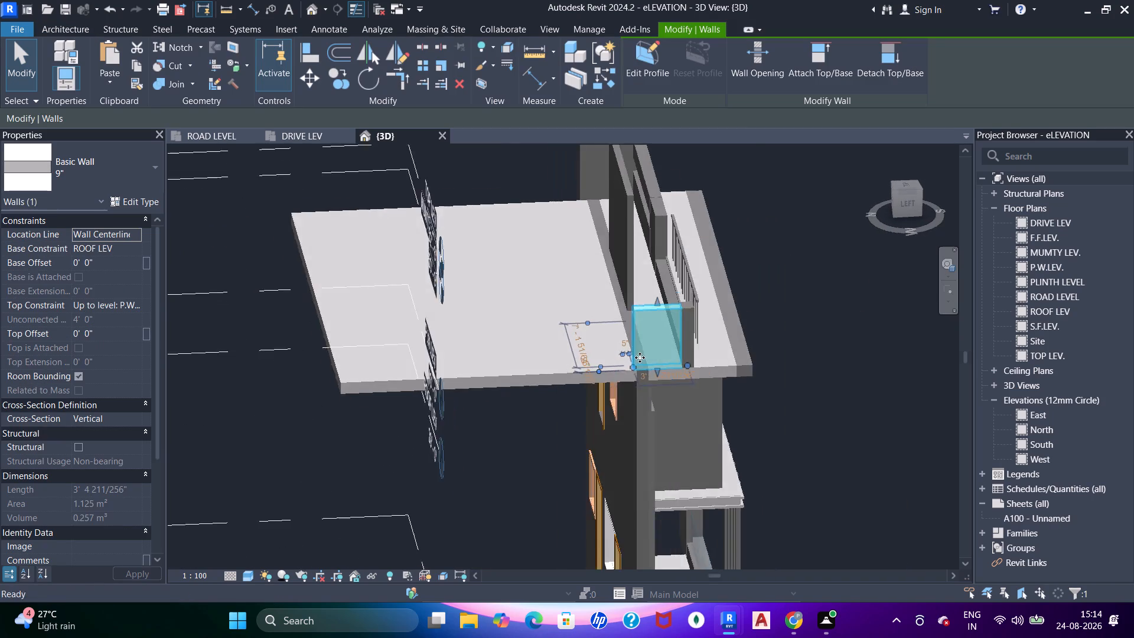
scroll(636, 367, "up", 3)
left_click_drag(636, 369, 444, 383)
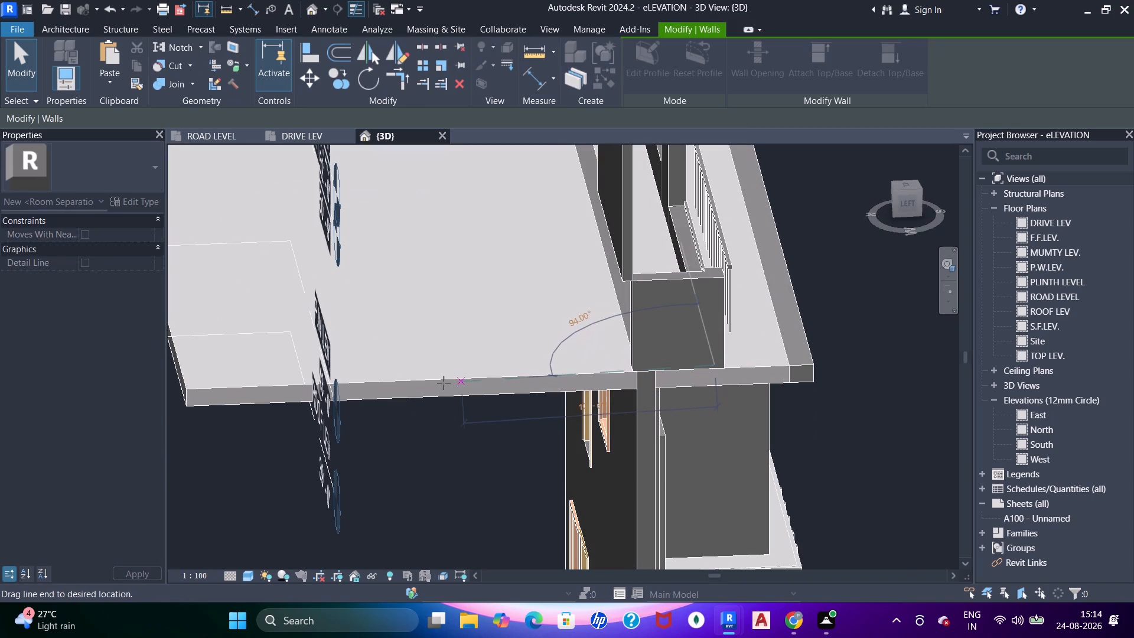
left_click_drag(444, 383, 436, 383)
scroll(448, 380, "up", 3)
key("Escape")
key("Escape")
Align the lengthened parapet return's outer face with the side face of the roof slab.
key("a")
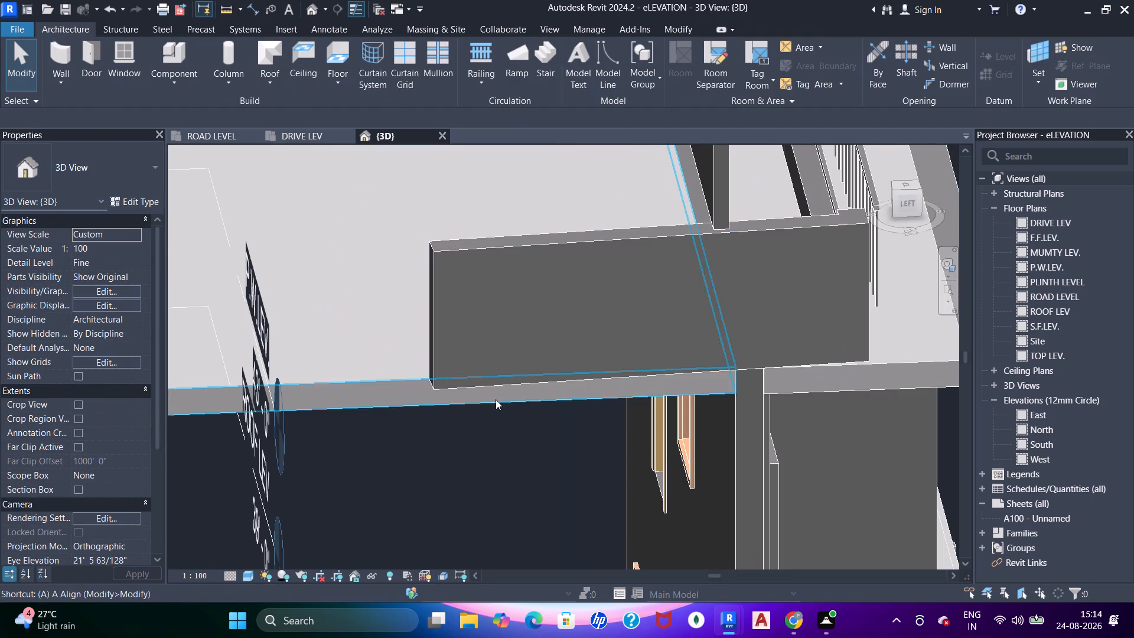
key("a")
key("a")
key("a")
left_click_drag(397, 391, 406, 385)
left_click(485, 346)
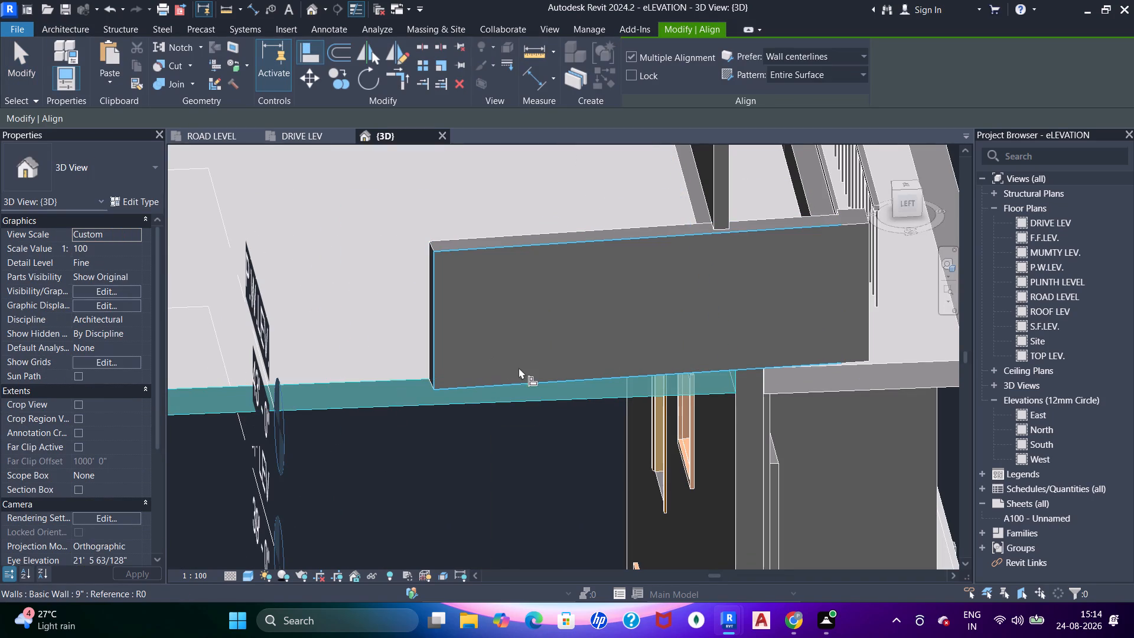
key("Escape")
scroll(515, 362, "down", 5)
middle_click_drag(509, 363, 523, 383)
key("Escape")
key("Escape")
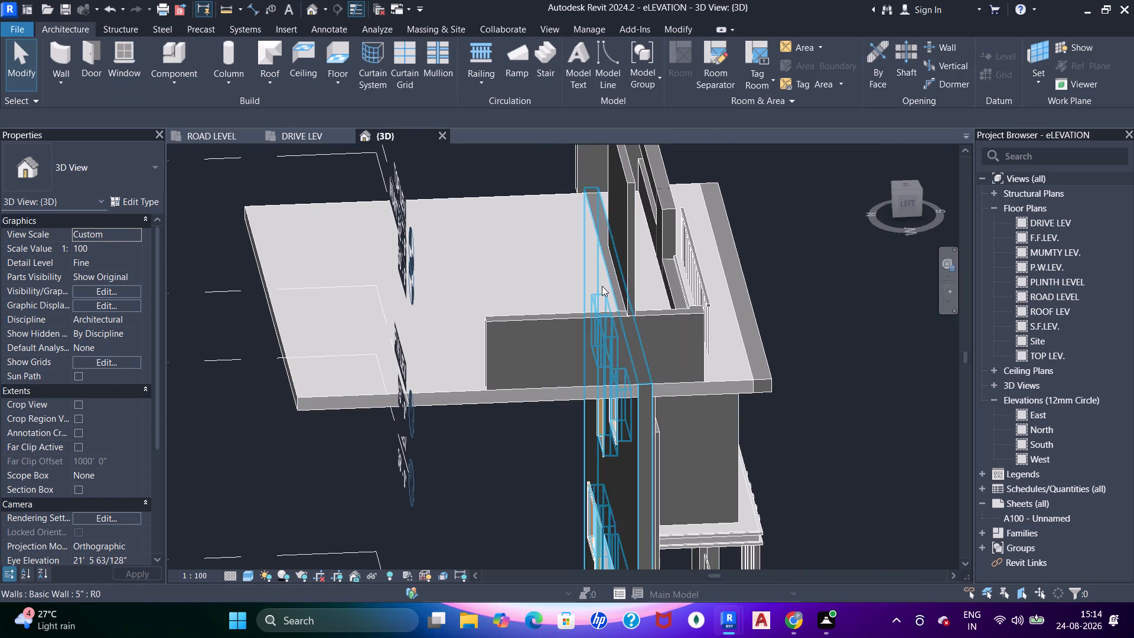
Align the front face of the detached 5" mumty wall with the back end of the lengthened parapet return.
key("a")
key("a")
key("a")
scroll(480, 328, "up", 4)
left_click(492, 332)
middle_click_drag(542, 303, 494, 368)
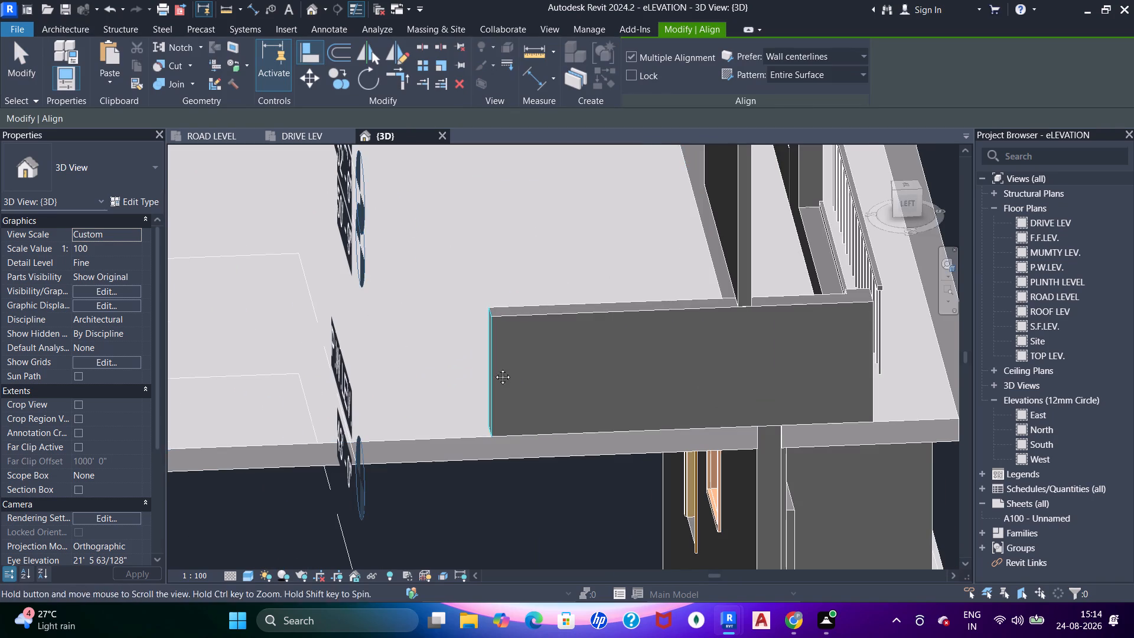
left_click(702, 265)
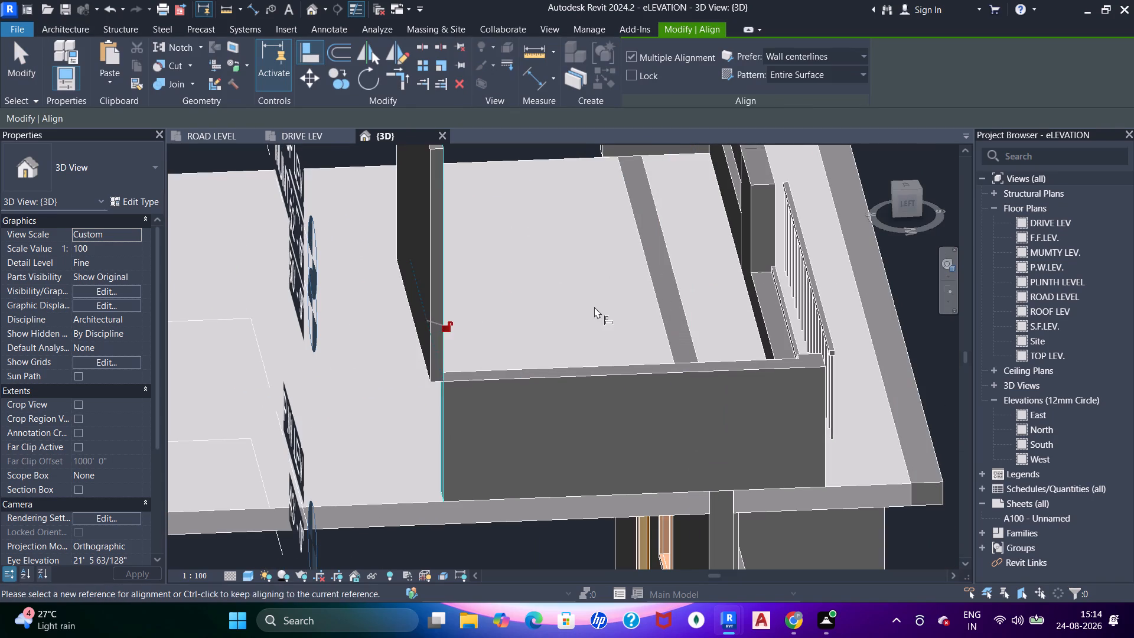
scroll(594, 307, "down", 6)
middle_click_drag(591, 360, 485, 322, "shift")
middle_click_drag(468, 298, 457, 281, "shift")
key("Escape")
key("Escape")
Compare the roof-level parapet and mumty wall with the render and elevation drawing in the DRIVE LEV plan.
scroll(535, 313, "down", 3)
middle_click_drag(582, 330, 430, 340, "shift")
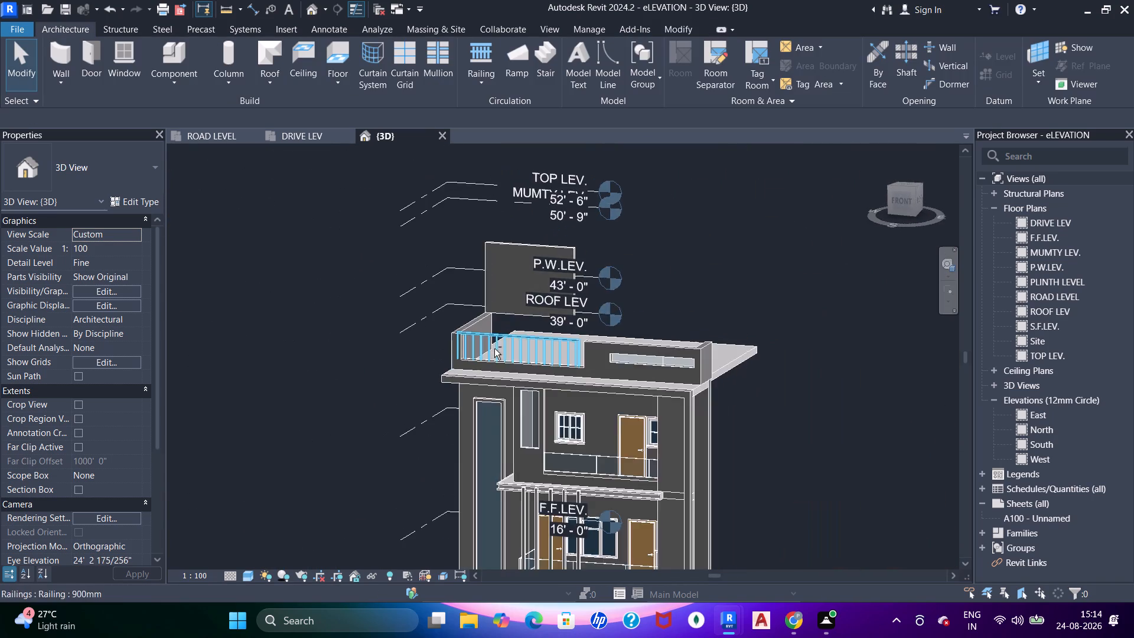
middle_click_drag(493, 364, 451, 425, "shift")
left_click(297, 136)
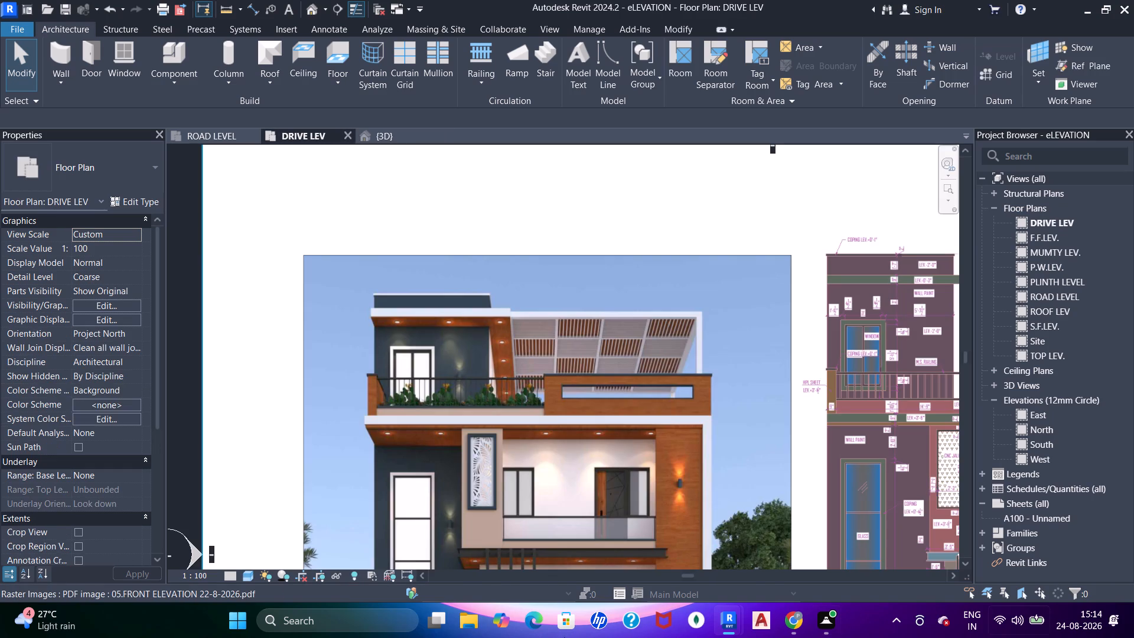
middle_click_drag(617, 349, 582, 311)
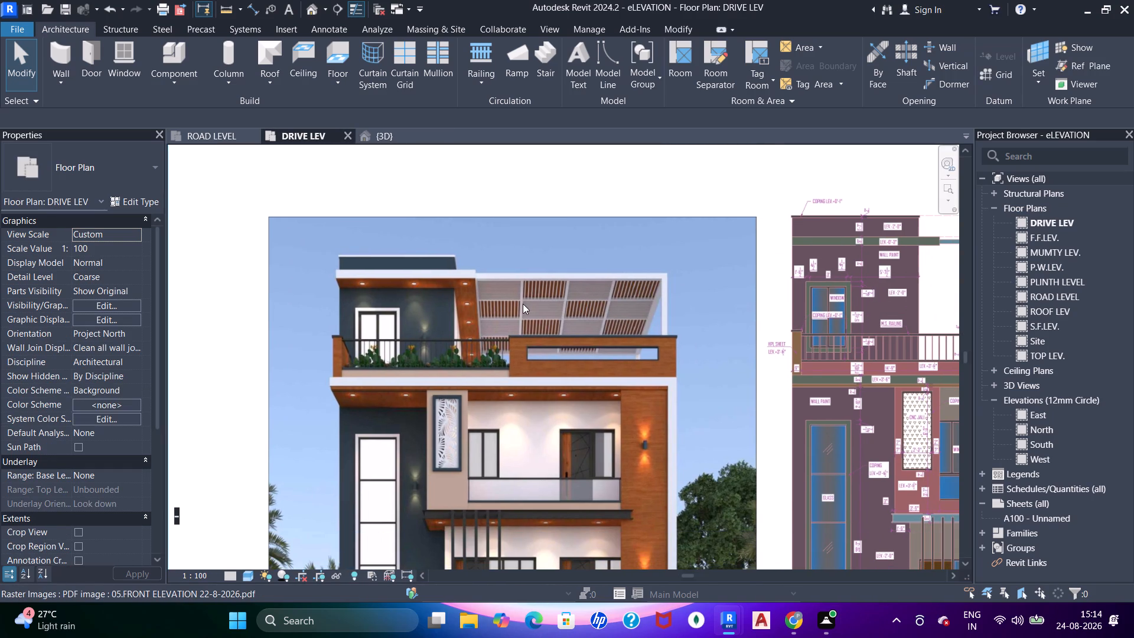
middle_click_drag(585, 289, 381, 318)
middle_click(610, 308)
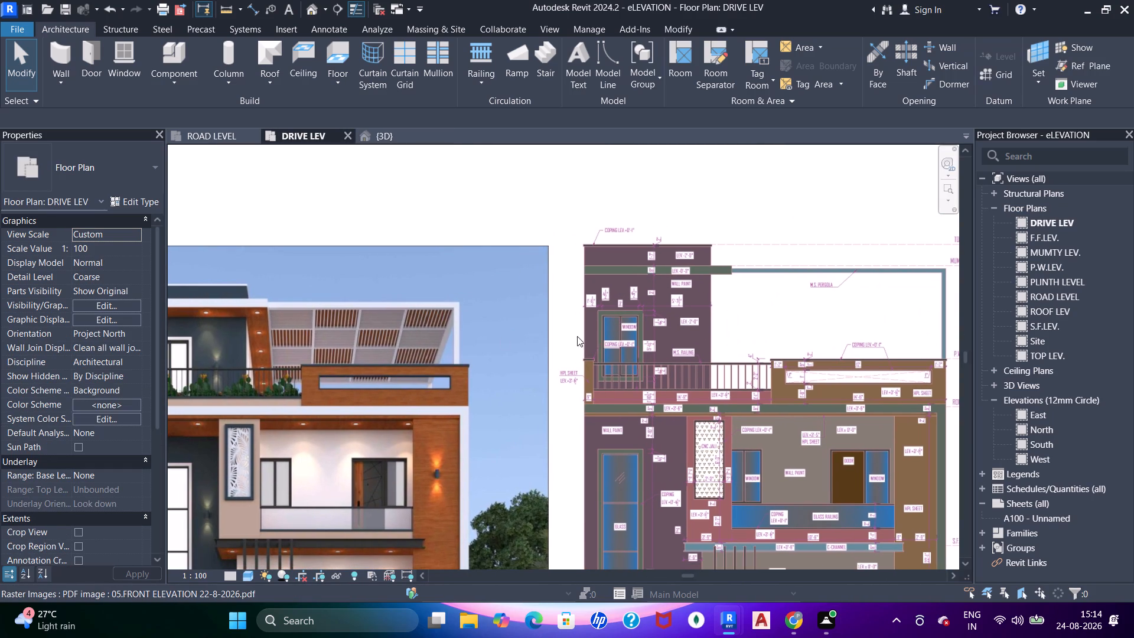
middle_click_drag(447, 324, 586, 285)
left_click(387, 141)
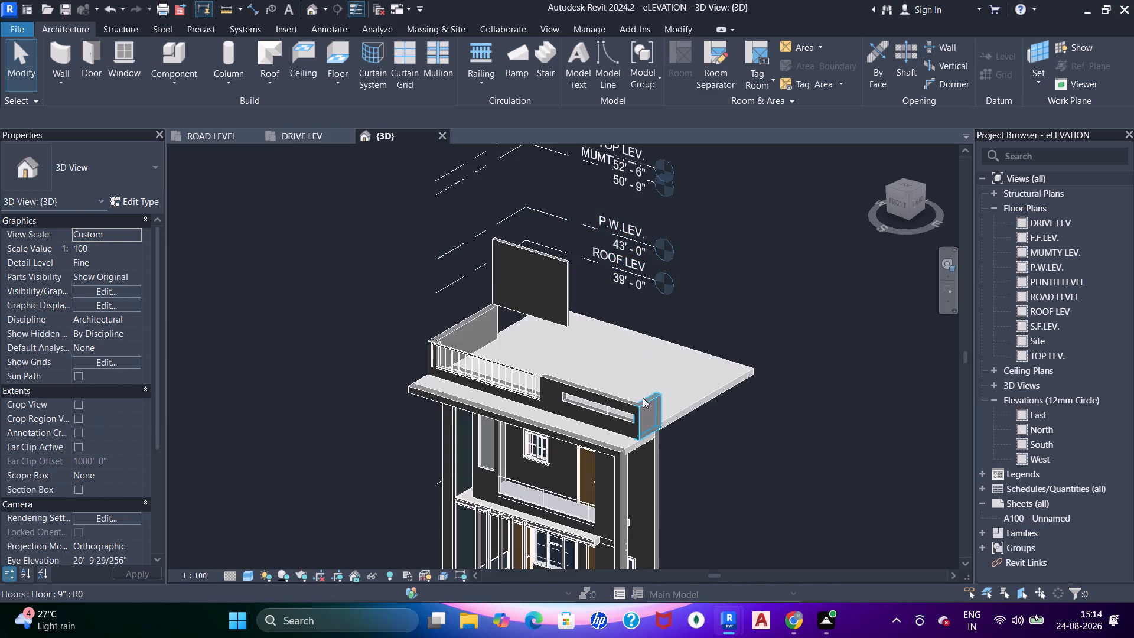
Align the back end of the opposite 9" parapet return with the back end of the lengthened return beside the railing.
scroll(653, 403, "up", 3)
left_click(653, 403)
middle_click_drag(658, 411, 608, 399, "shift")
scroll(685, 428, "up", 2)
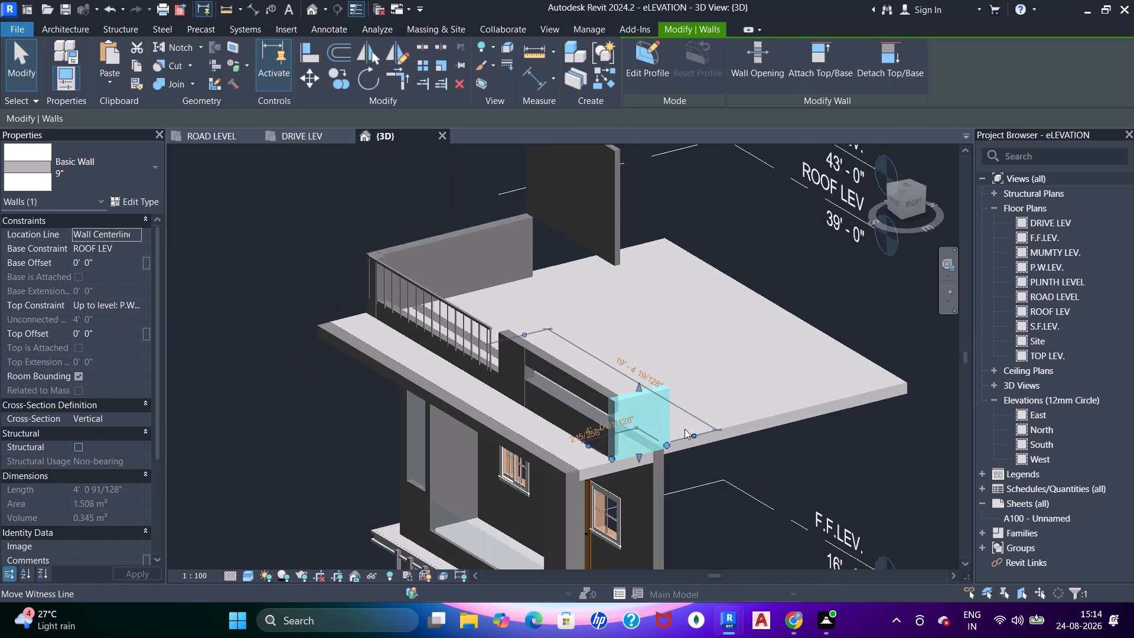
key("a")
key("a")
key("a")
middle_click_drag(699, 424, 650, 410, "shift")
scroll(711, 210, "up", 5)
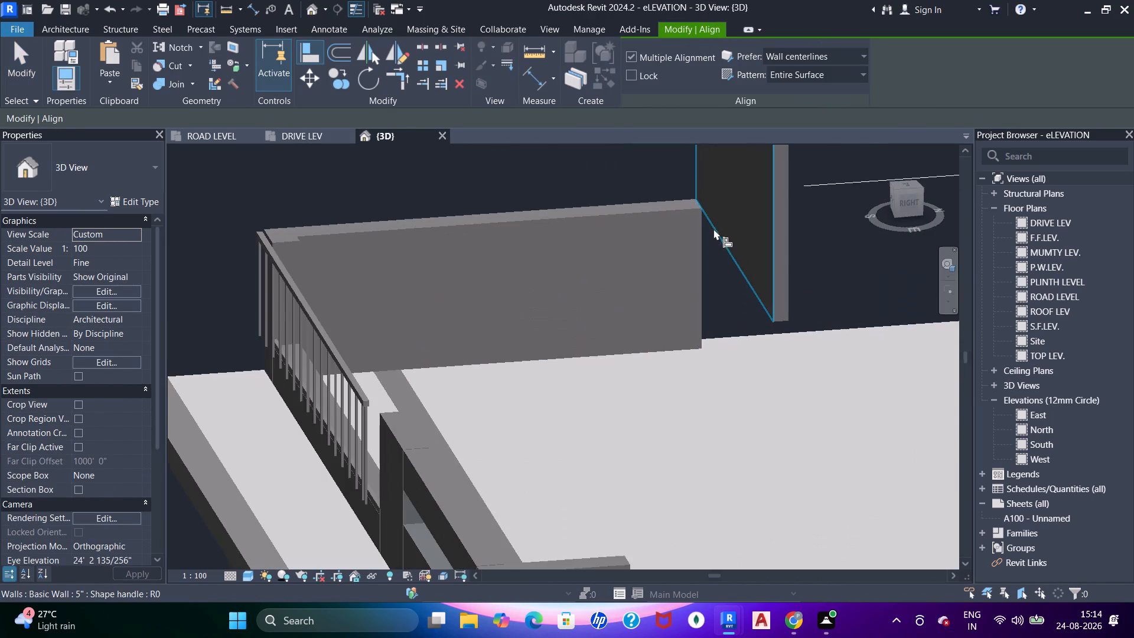
left_click(707, 263)
scroll(683, 305, "down", 2)
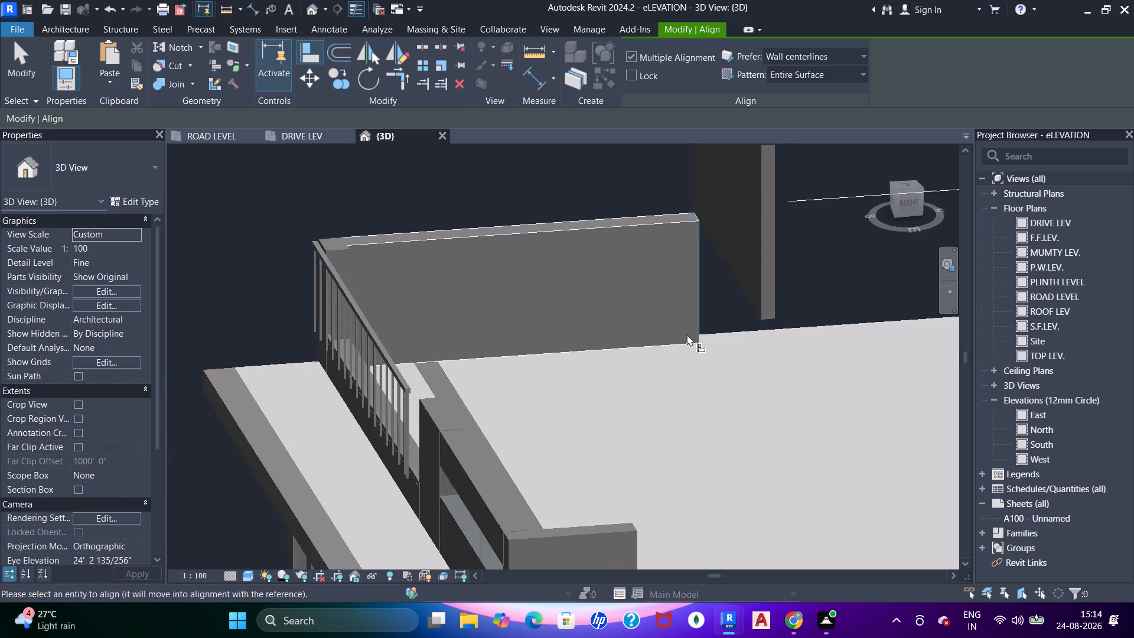
middle_click_drag(664, 375, 659, 288)
scroll(659, 288, "up", 1)
left_click(635, 454)
scroll(647, 356, "down", 6)
key("Escape")
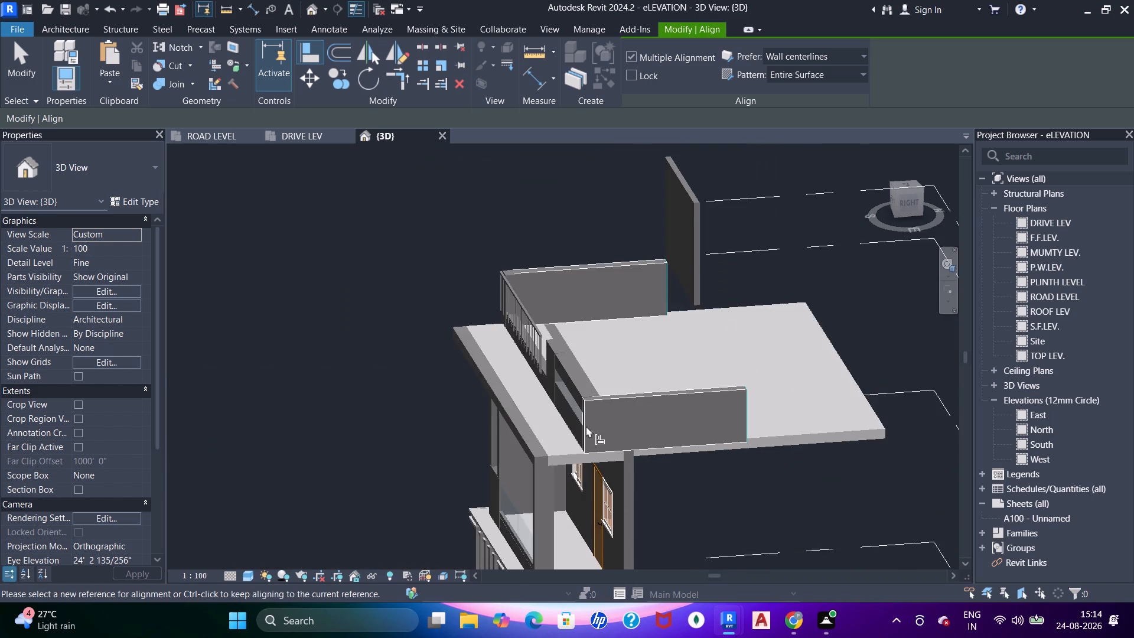
scroll(586, 425, "up", 1, "shift")
middle_click_drag(586, 427, 712, 412, "shift")
scroll(328, 357, "down", 4)
middle_click_drag(352, 401, 493, 412)
middle_click_drag(448, 424, 627, 234)
scroll(571, 330, "up", 2)
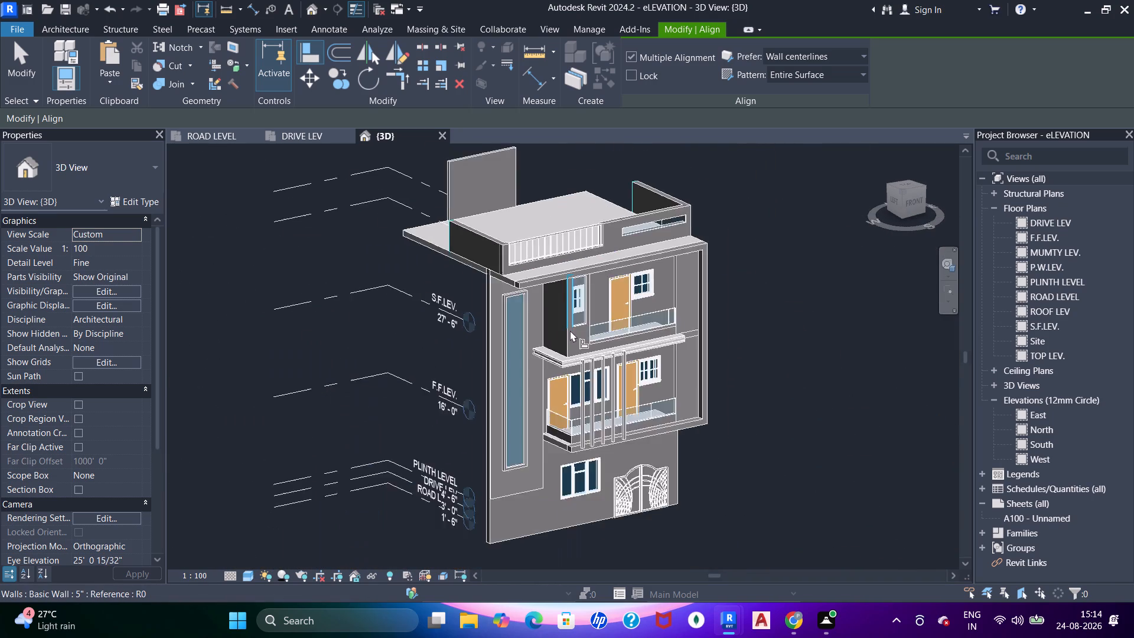
scroll(570, 313, "down", 2)
middle_click_drag(575, 269, 581, 281)
key("Escape")
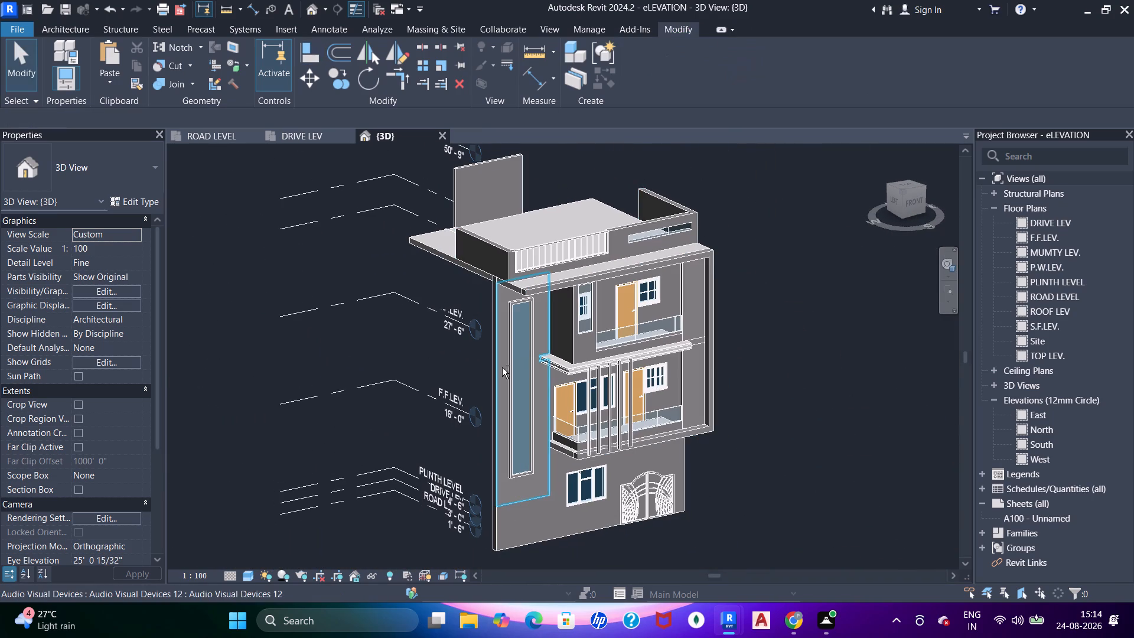
Examine the building's side in the {3D} view and check it against the render in the DRIVE LEV plan.
middle_click_drag(502, 367, 551, 254, "shift")
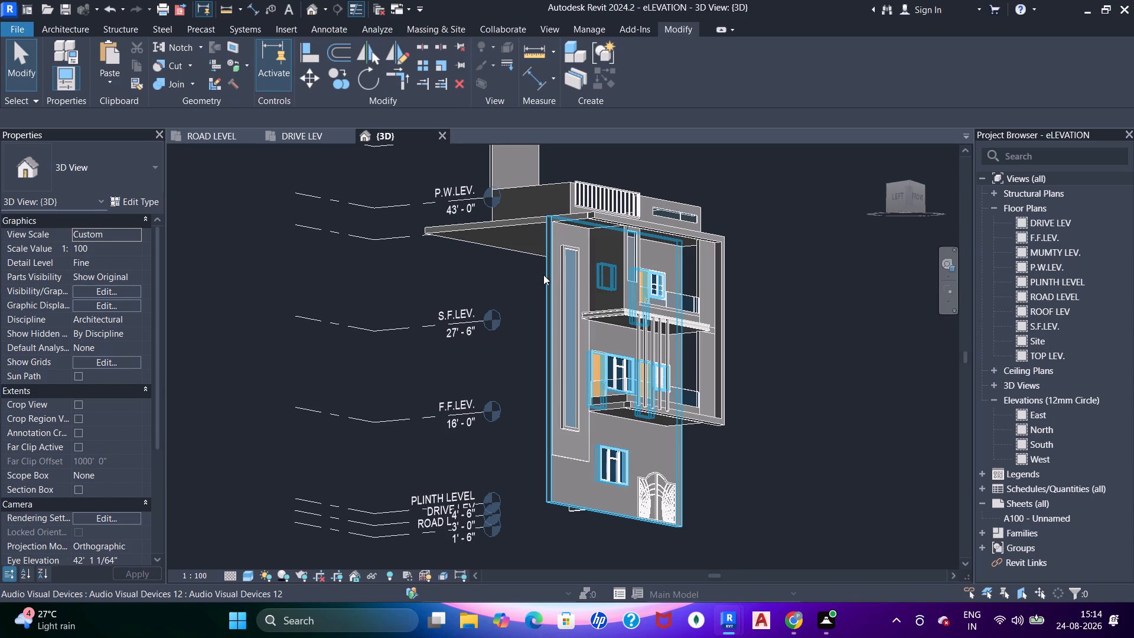
middle_click_drag(543, 281, 553, 307, "shift")
left_click(560, 320)
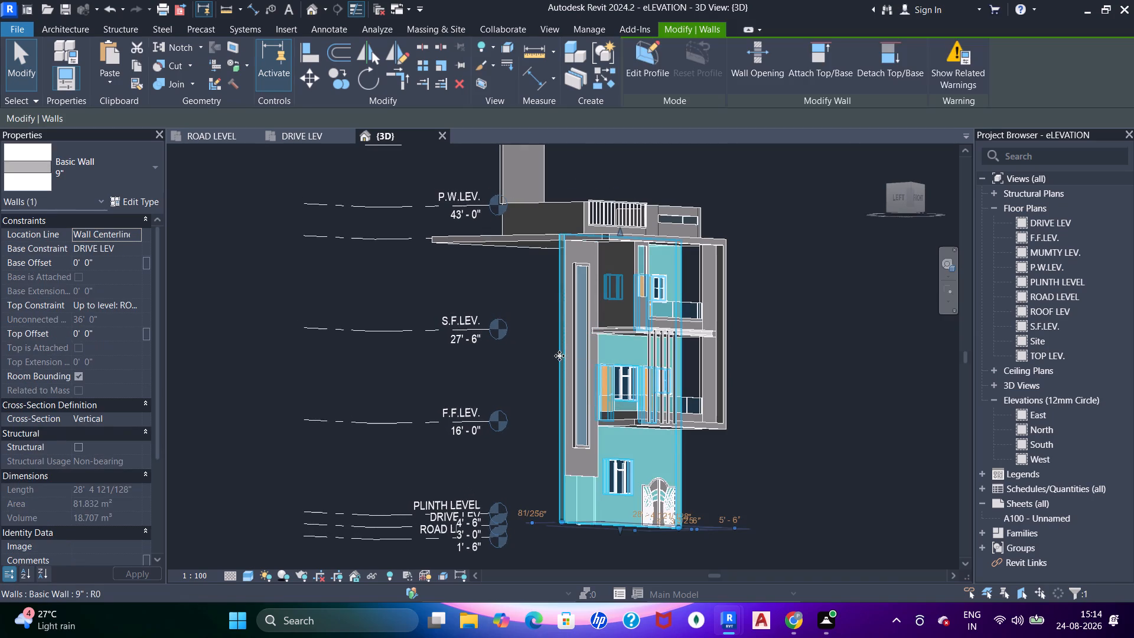
key("Escape")
left_click(300, 135)
scroll(451, 308, "down", 1)
middle_click_drag(449, 327, 470, 260)
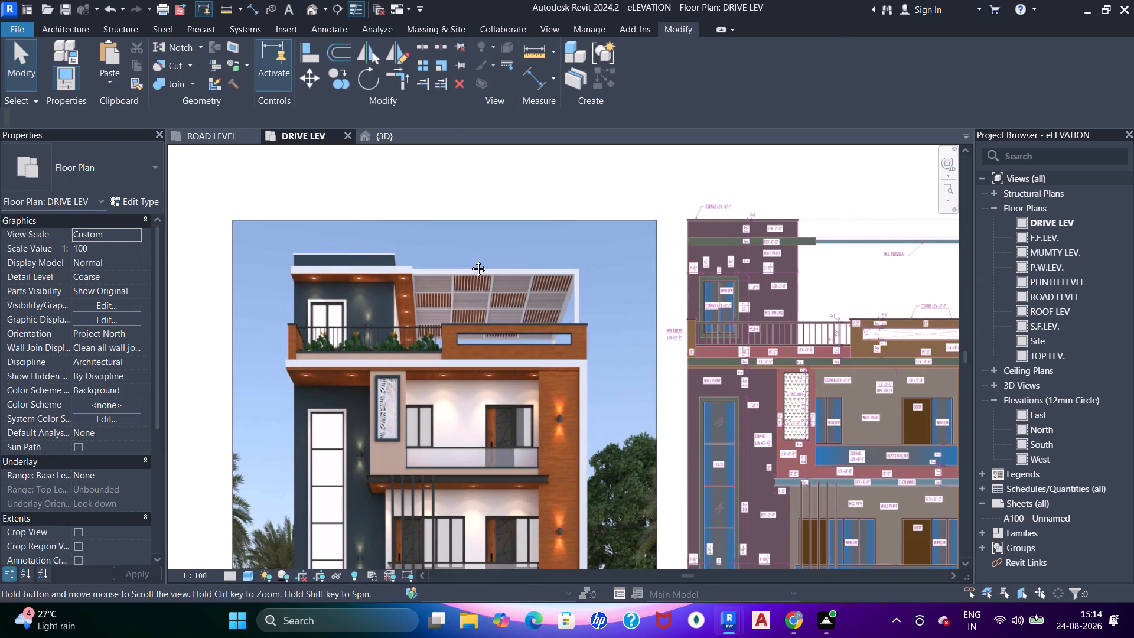
middle_click_drag(470, 260, 481, 172)
left_click(382, 139)
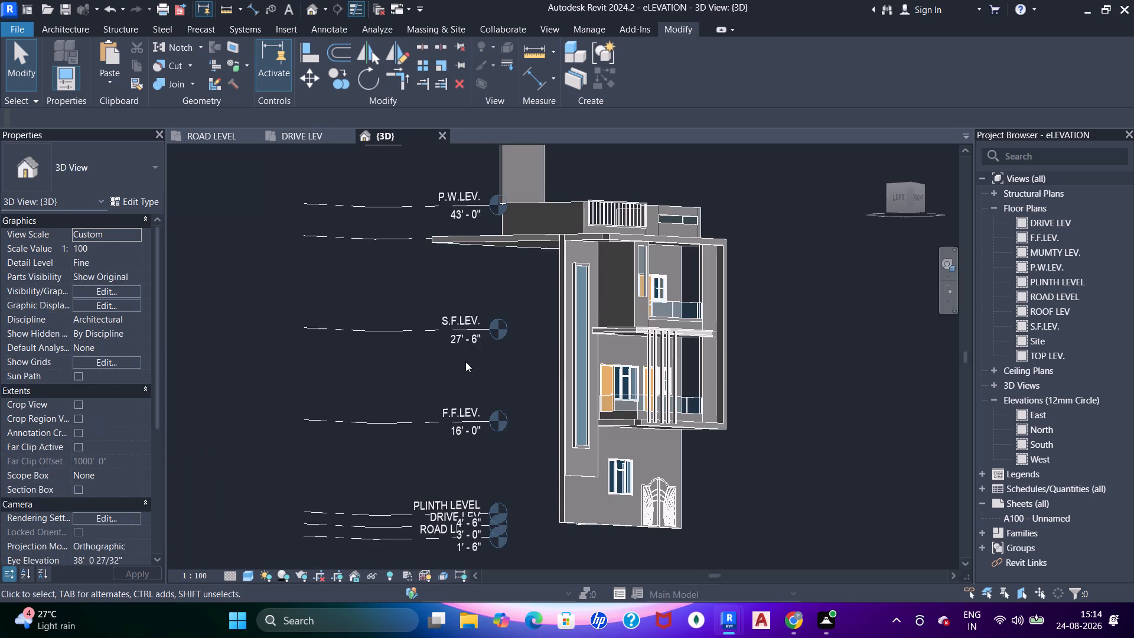
Create a wall similar to the 9" main front wall, from P.W.LEV. to MUMTY LEV., running back about 33' beside the building.
scroll(457, 353, "down", 2)
middle_click_drag(505, 371, 526, 404, "shift")
scroll(558, 447, "up", 2)
middle_click(559, 481, "shift")
left_click(565, 494)
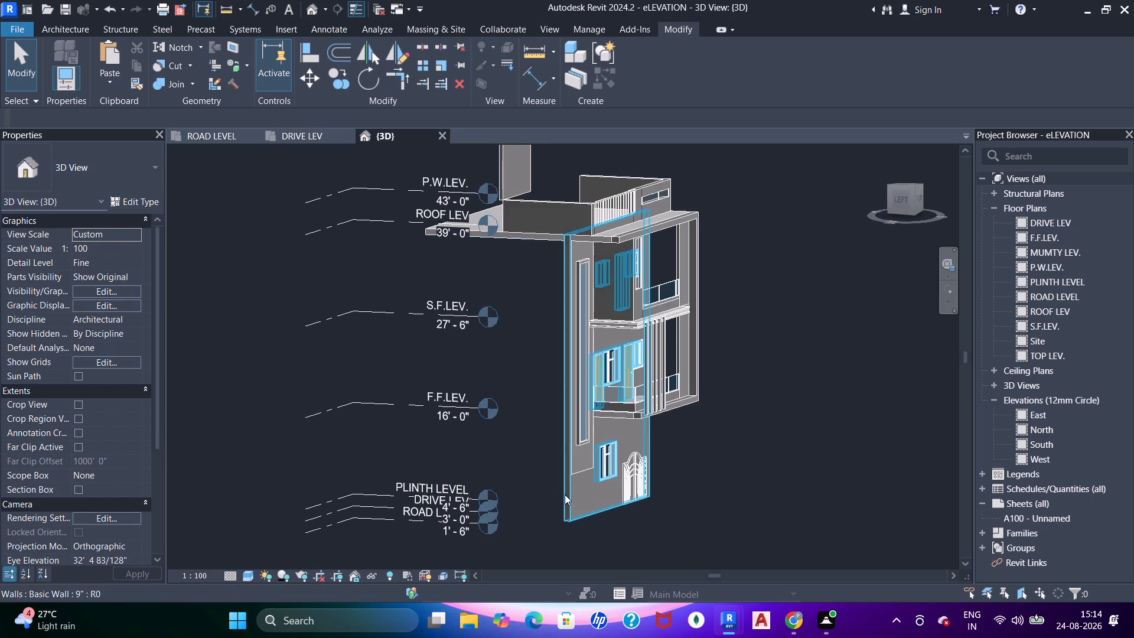
middle_click_drag(565, 509, 573, 521)
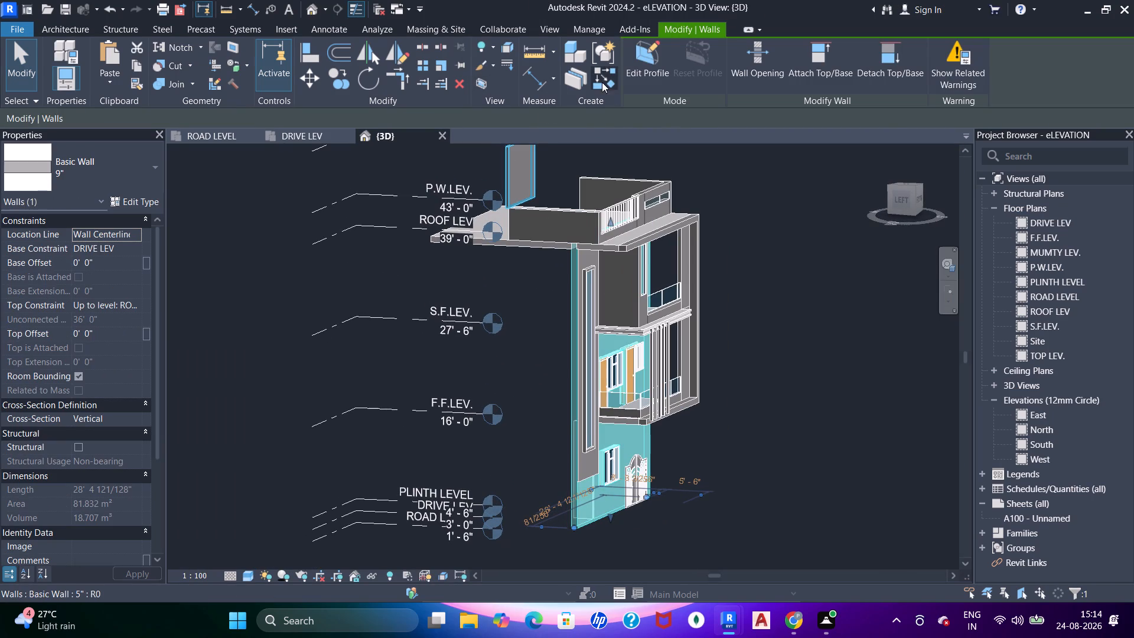
left_click(601, 82)
middle_click_drag(552, 497, 591, 533, "shift")
middle_click_drag(602, 541, 621, 398)
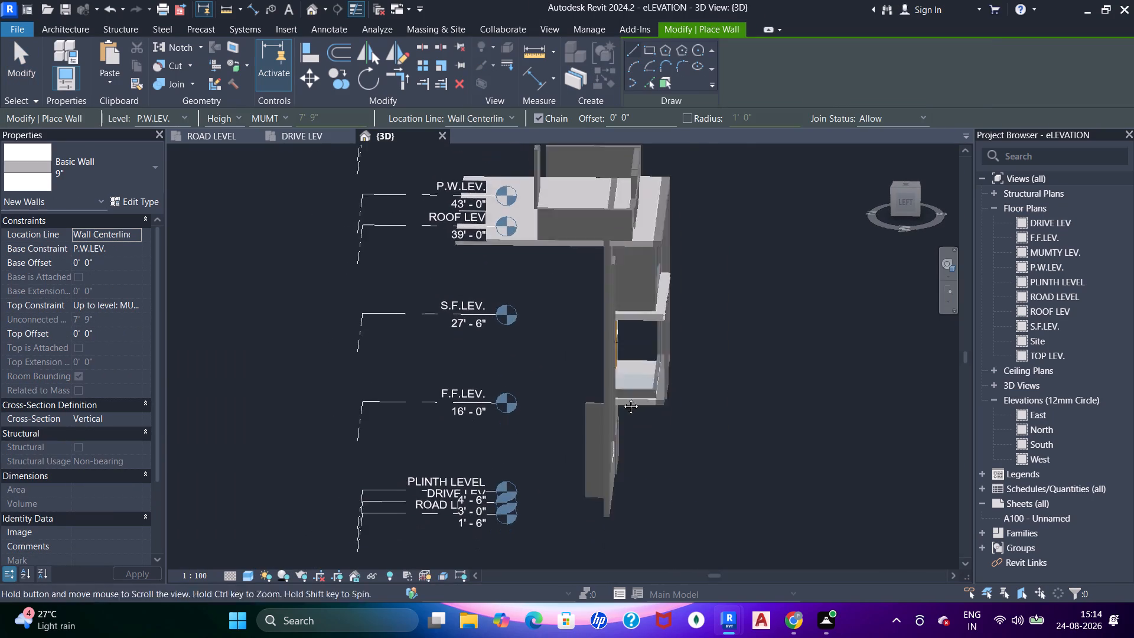
scroll(623, 411, "up", 5)
left_click_drag(621, 384, 607, 388)
middle_click_drag(416, 380, 598, 455)
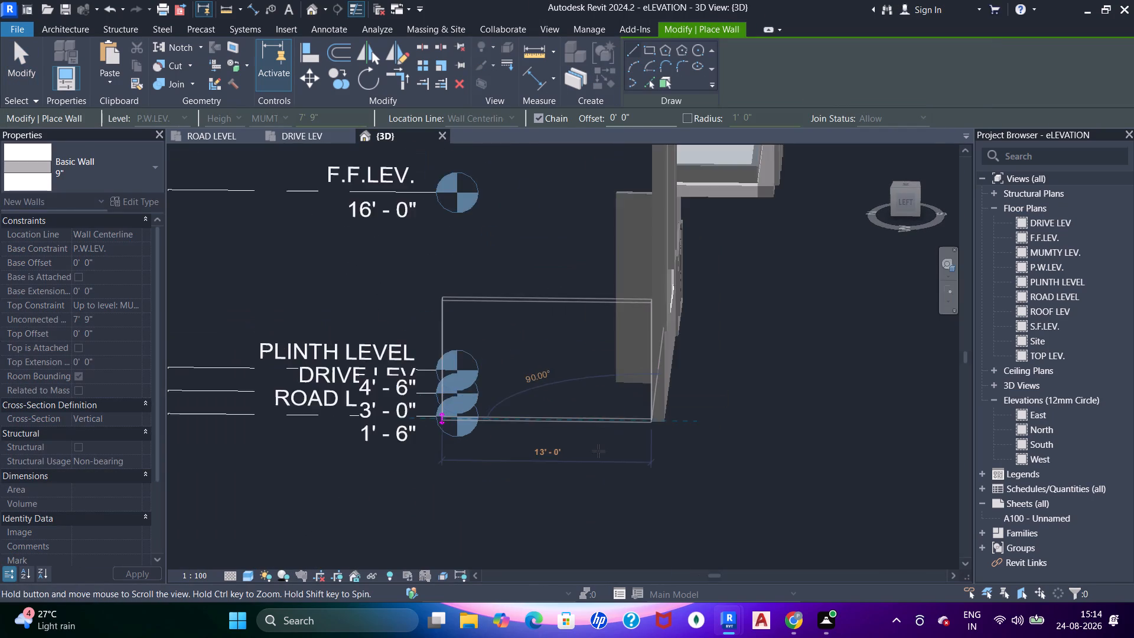
left_click(277, 446)
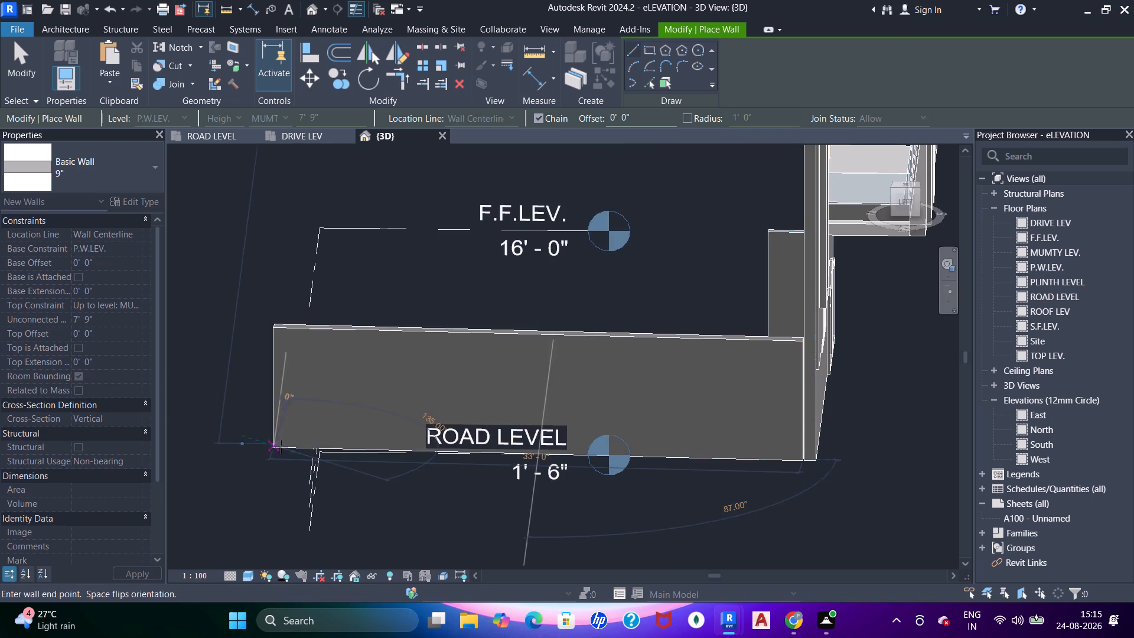
scroll(561, 428, "down", 8)
key("Escape")
key("Escape")
Align the new 9" side wall's face with the end face of the main front wall.
middle_click_drag(728, 461, 645, 425, "shift")
scroll(676, 415, "up", 5)
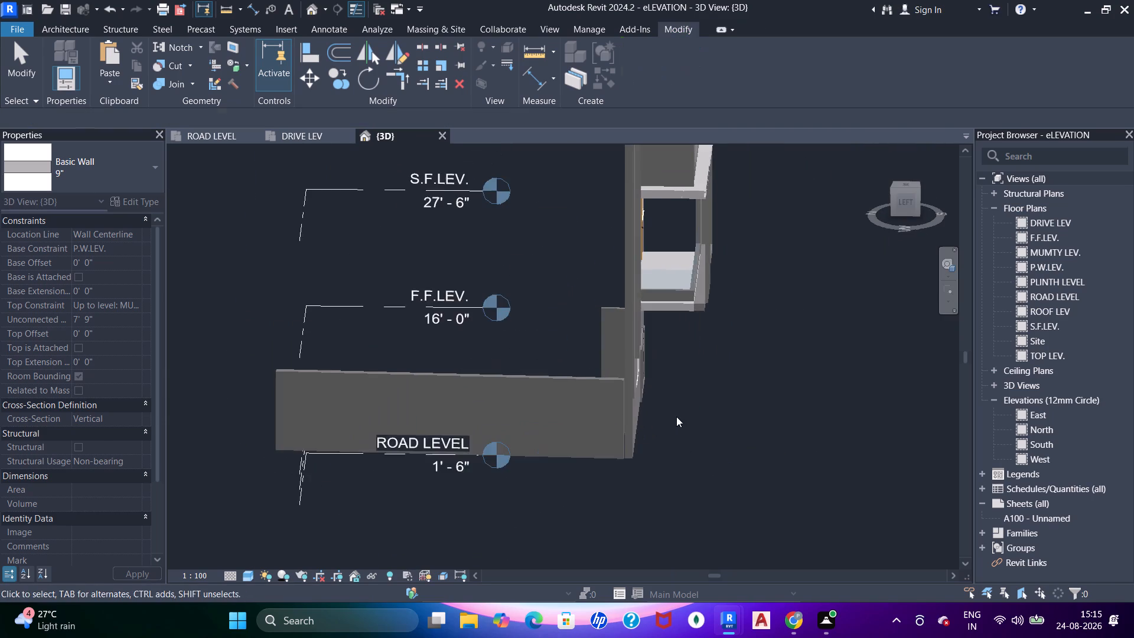
middle_click_drag(668, 434, 617, 414, "shift")
scroll(576, 436, "up", 1)
scroll(568, 436, "down", 6)
middle_click_drag(565, 434, 630, 454)
scroll(630, 431, "up", 1)
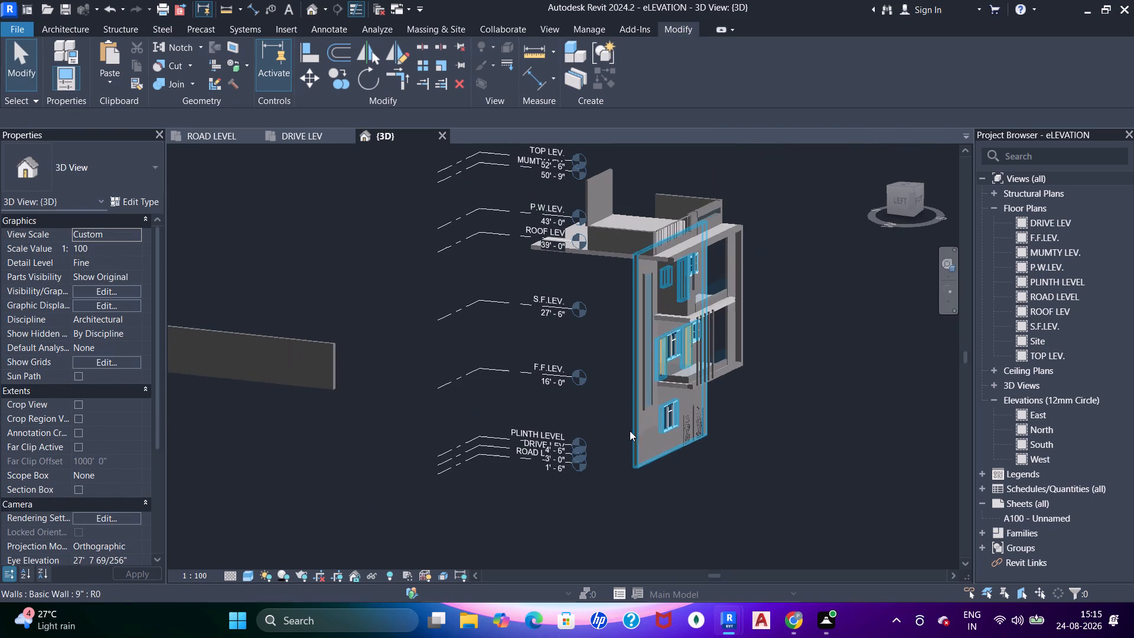
key("a")
key("a")
key("a")
key("a")
scroll(632, 415, "up", 11)
left_click(643, 429)
scroll(625, 394, "down", 6)
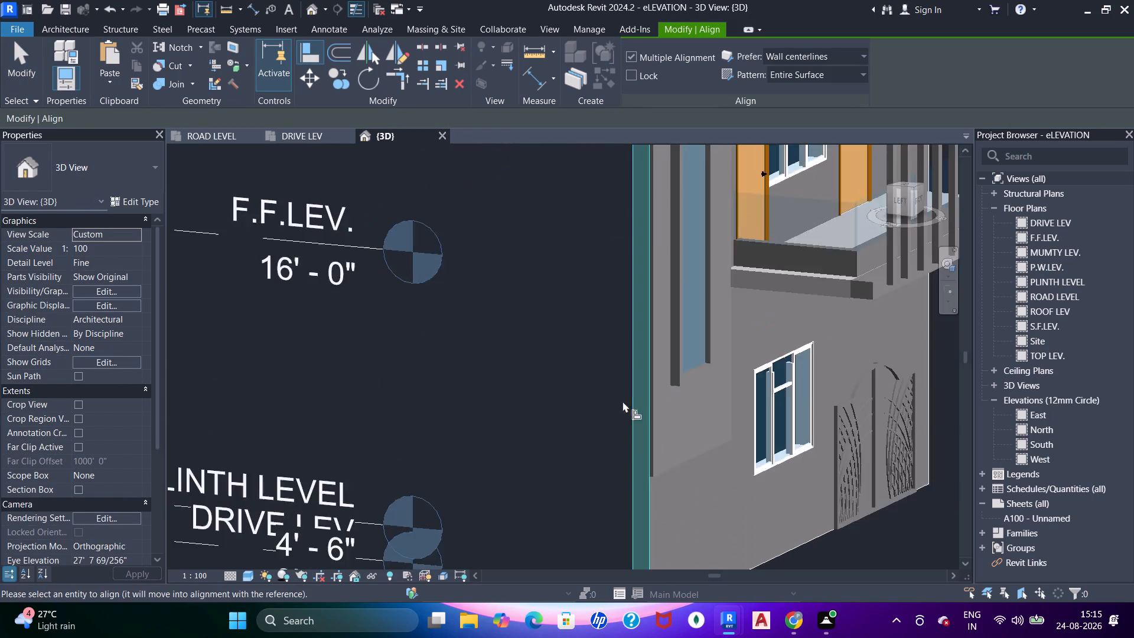
scroll(623, 401, "down", 5)
middle_click_drag(545, 390, 650, 396)
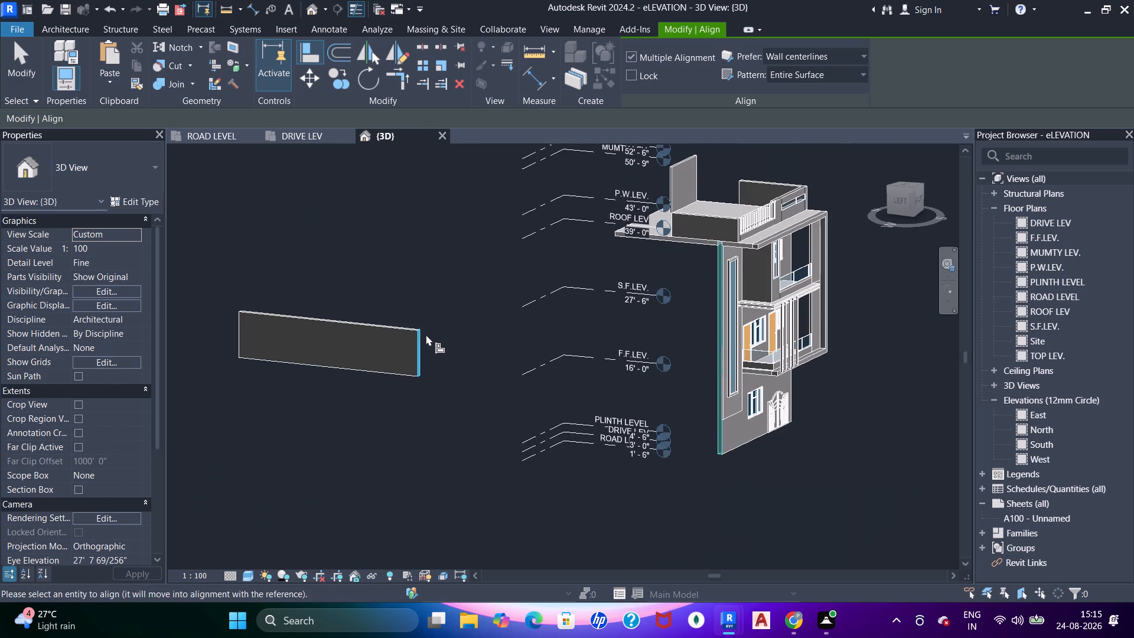
scroll(419, 331, "up", 12)
key("Tab")
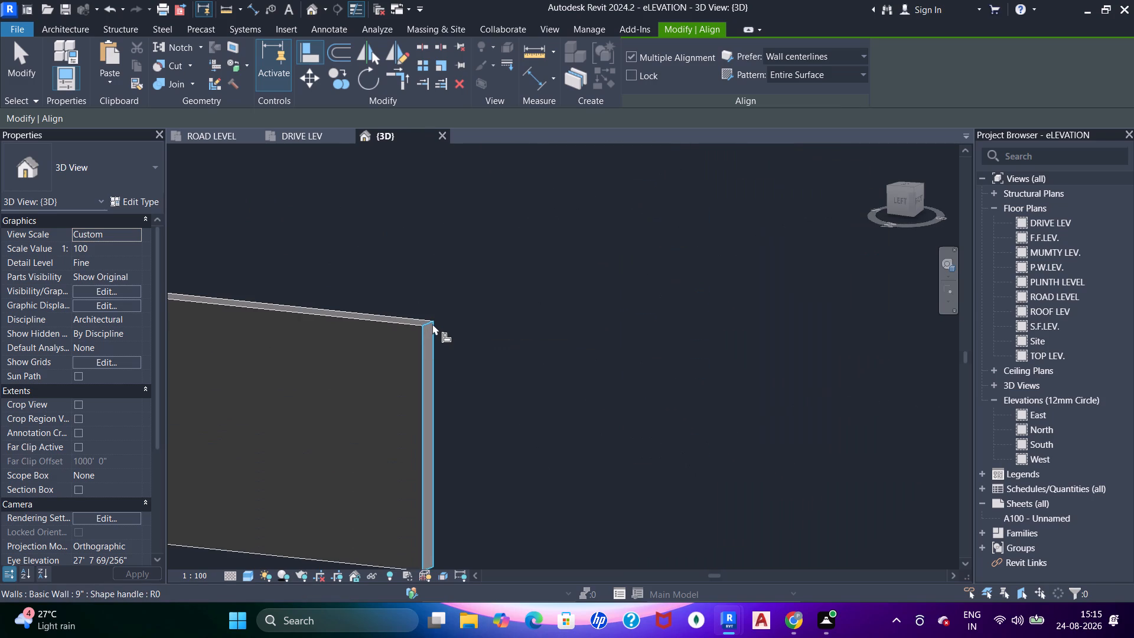
left_click(432, 324)
Extend the side wall down by aligning its bottom with the main front wall's base, giving a base offset of -40' 0".
scroll(510, 342, "down", 18)
middle_click_drag(665, 383, 654, 372)
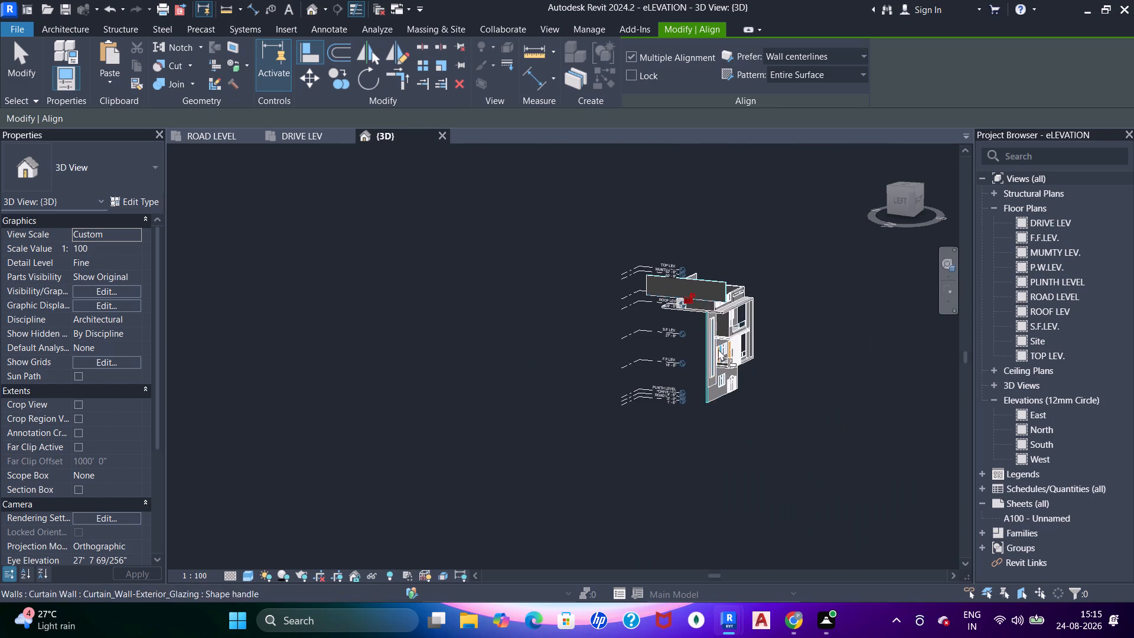
middle_click_drag(710, 375, 695, 457)
scroll(696, 451, "up", 11)
middle_click_drag(705, 479, 713, 278)
left_click(748, 409)
scroll(677, 390, "up", 4)
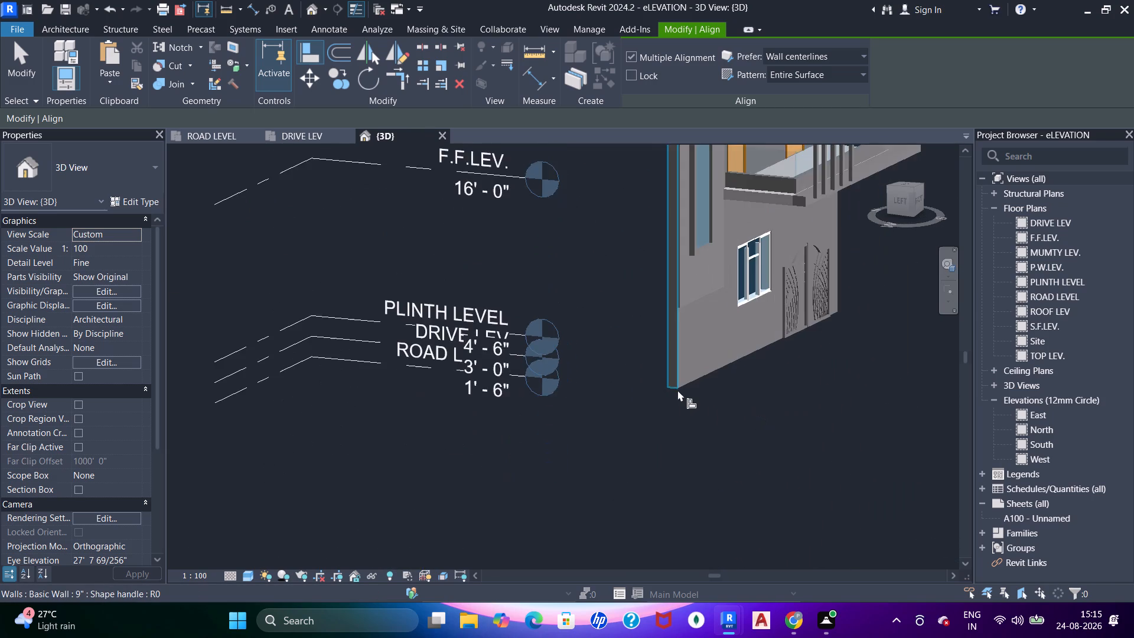
key("Tab")
left_click(683, 386)
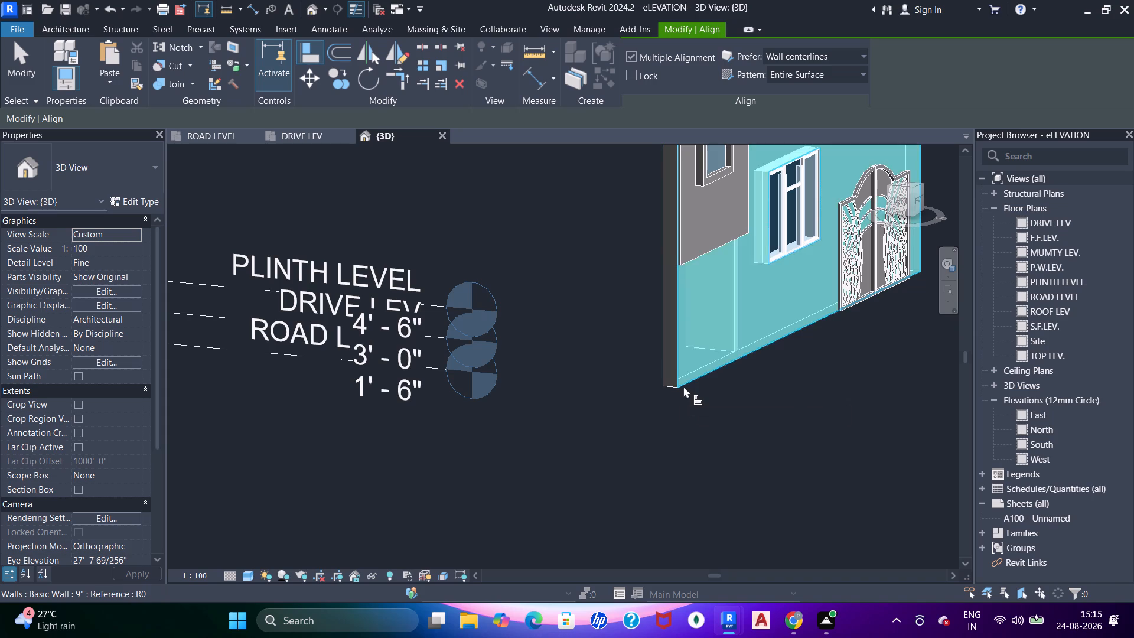
key("Escape")
key("a")
key("a")
key("Tab")
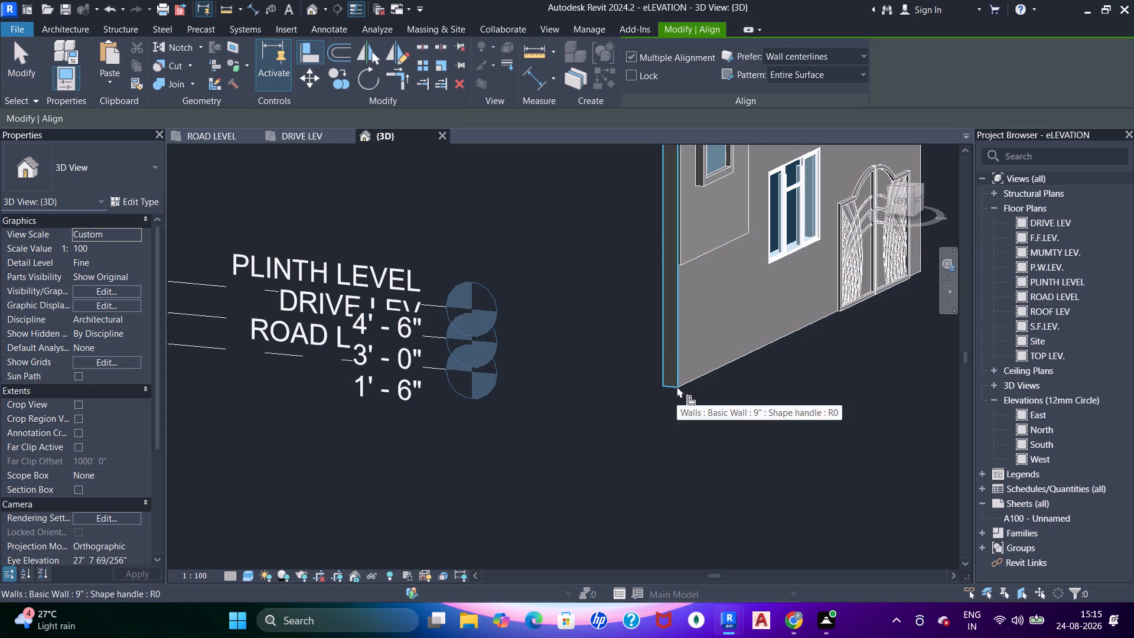
key("Tab")
left_click(677, 386)
scroll(672, 390, "down", 7)
scroll(628, 250, "up", 1)
middle_click_drag(628, 253, 628, 519)
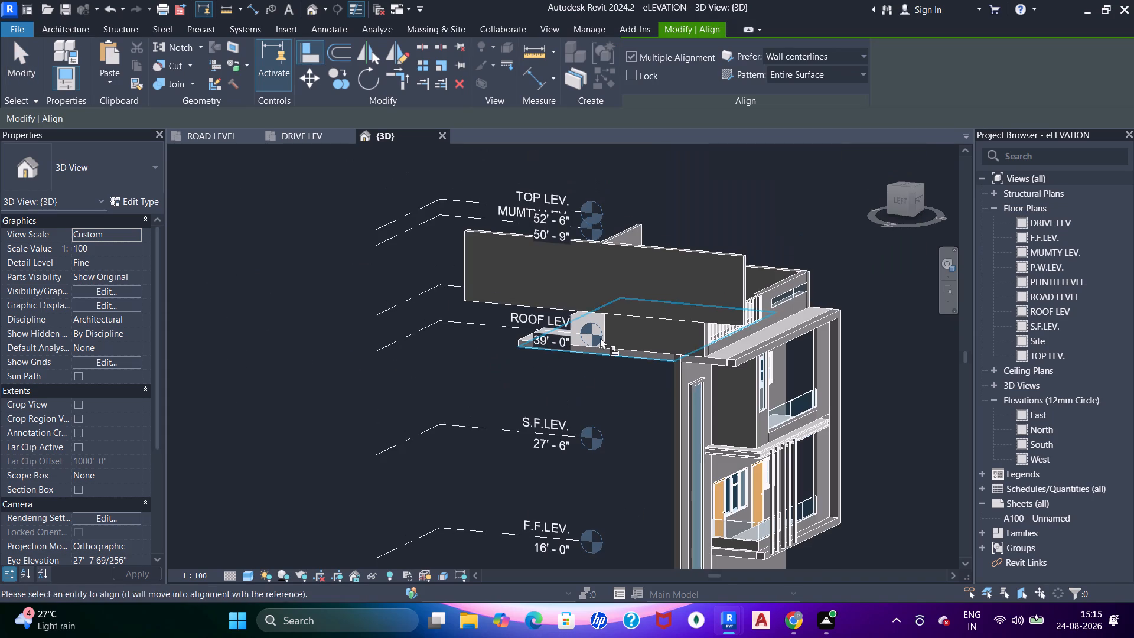
left_click(627, 319)
scroll(687, 365, "down", 4)
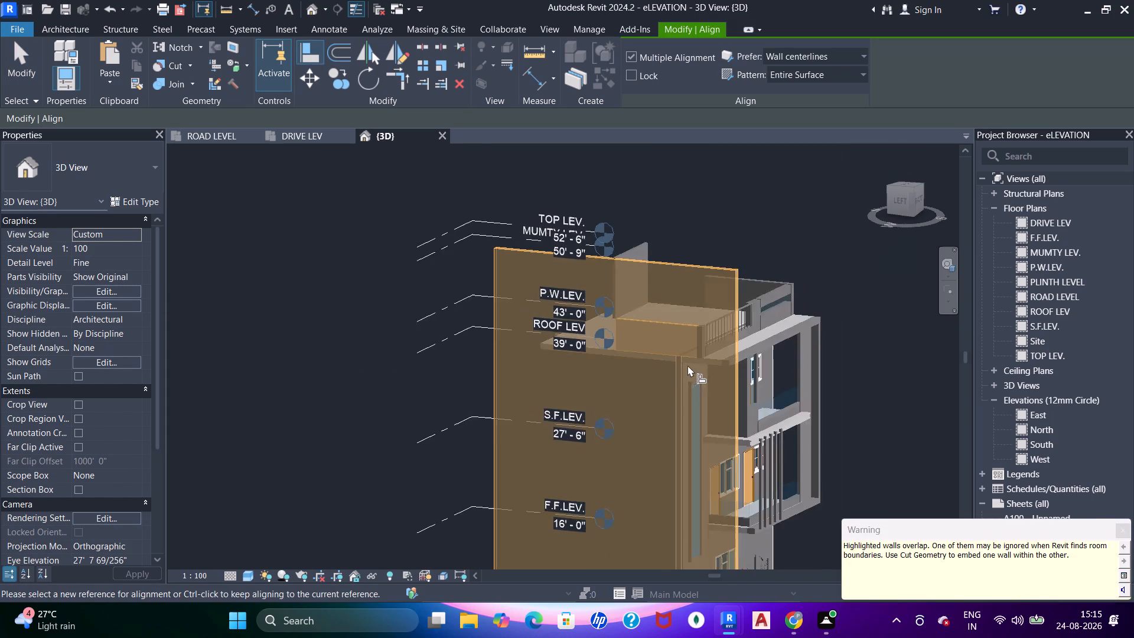
middle_click_drag(687, 385, 689, 298)
key("Escape")
key("Escape")
middle_click_drag(737, 431, 621, 405, "shift")
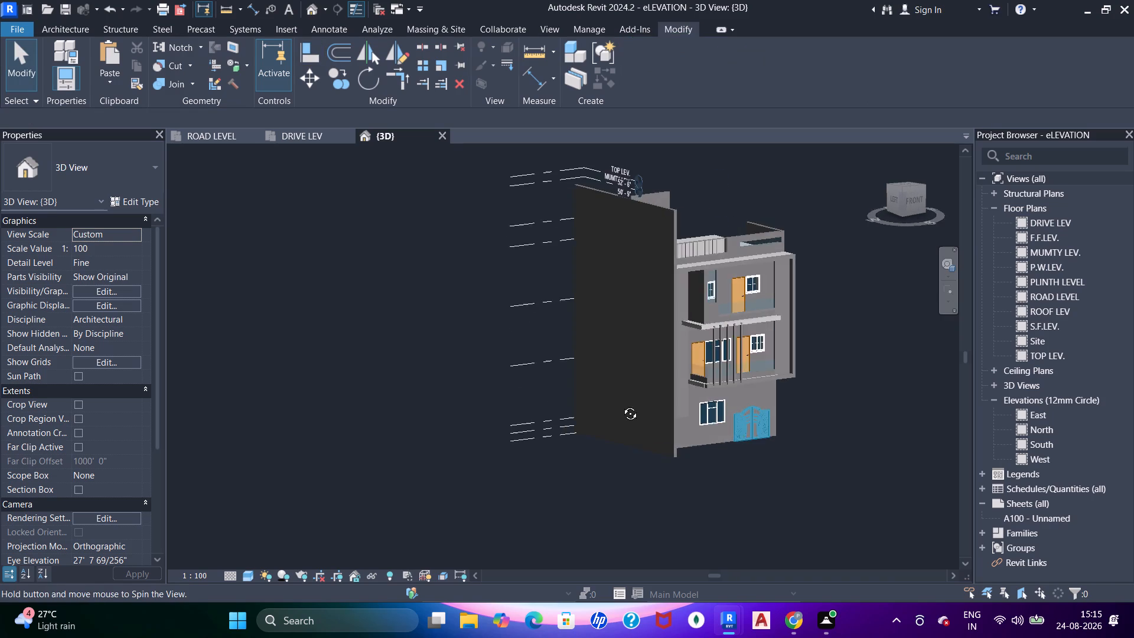
middle_click_drag(621, 405, 545, 389, "shift")
middle_click_drag(564, 383, 784, 411, "shift")
key("Escape")
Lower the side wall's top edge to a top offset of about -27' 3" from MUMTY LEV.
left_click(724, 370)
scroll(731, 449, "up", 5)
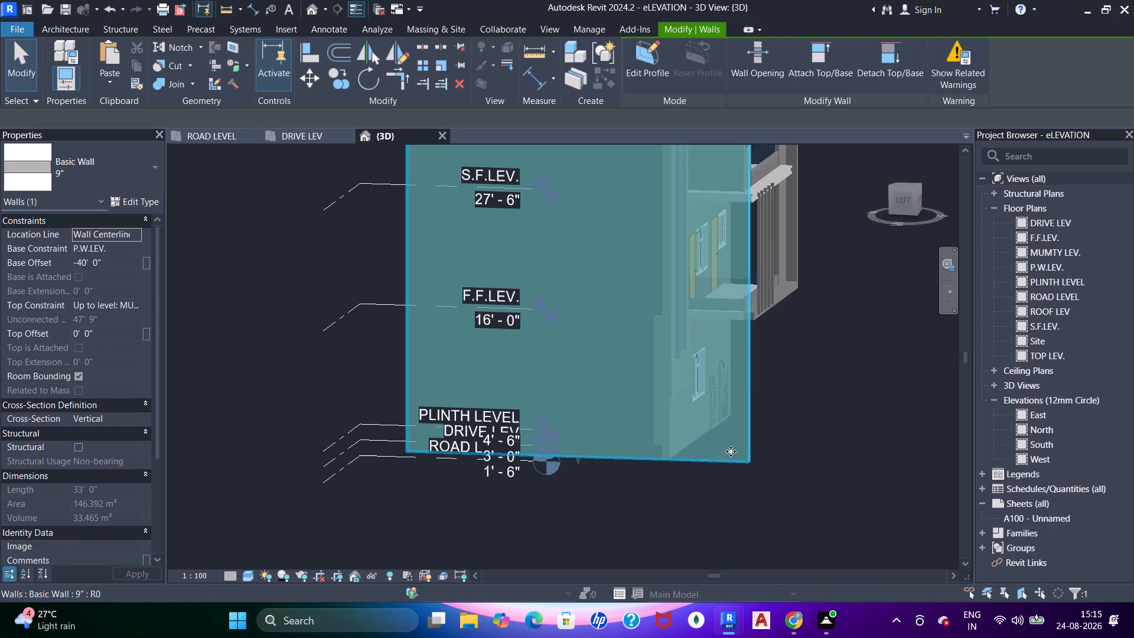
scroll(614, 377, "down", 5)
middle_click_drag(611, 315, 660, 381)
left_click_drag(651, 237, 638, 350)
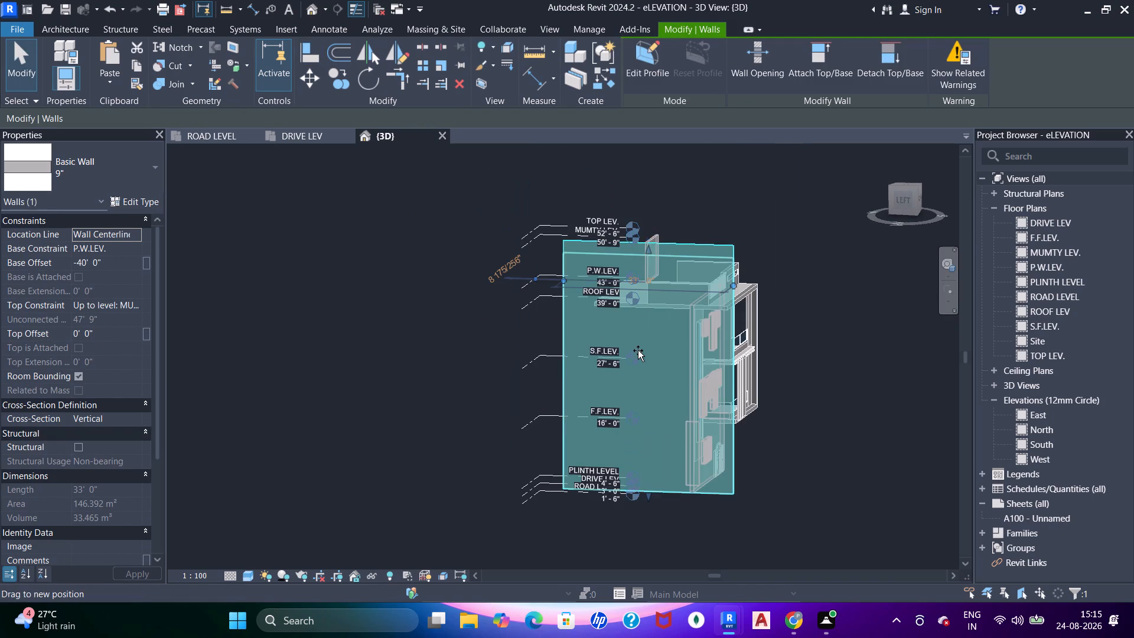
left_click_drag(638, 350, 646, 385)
Edit the side wall's profile, aligning its front vertical line with the main front wall's back face and removing the conflicting constraints.
scroll(676, 458, "up", 5)
middle_click_drag(676, 457, 740, 480)
scroll(761, 486, "up", 1)
middle_click_drag(761, 486, 773, 389)
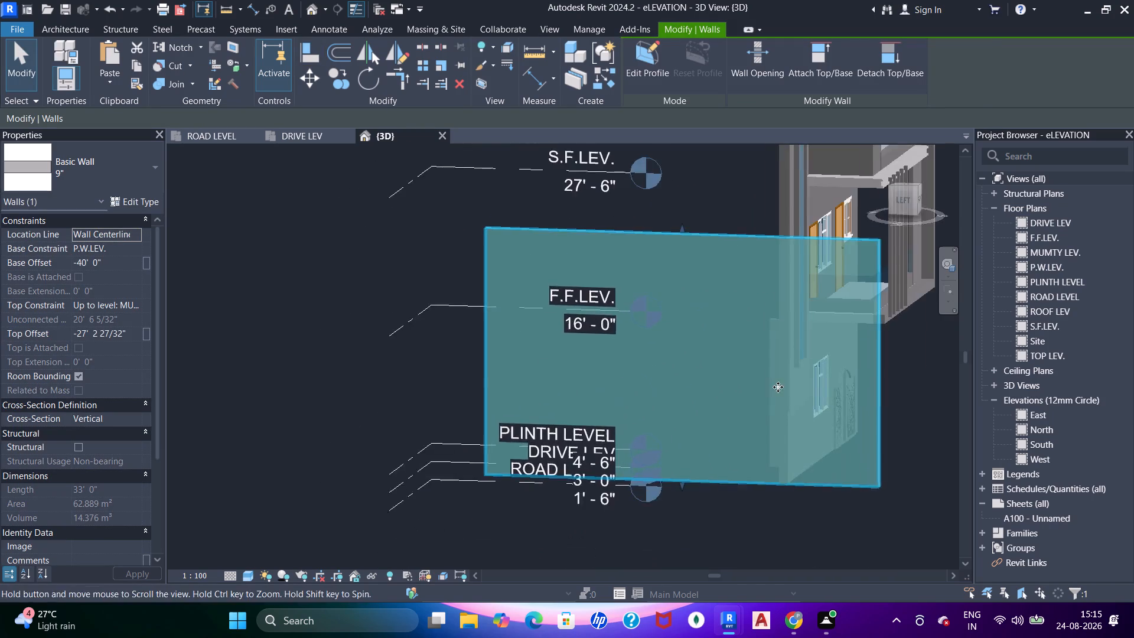
scroll(814, 450, "up", 3)
middle_click_drag(796, 457, 588, 465)
scroll(599, 416, "down", 4)
middle_click_drag(600, 421, 642, 457, "shift")
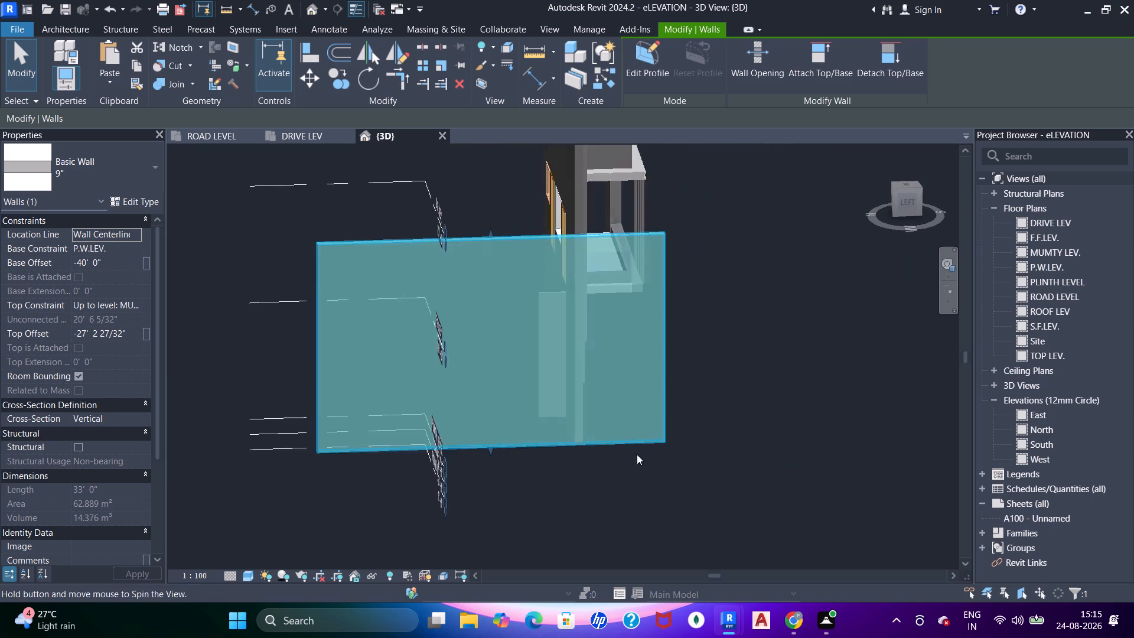
middle_click_drag(627, 463, 666, 478)
left_click(572, 434)
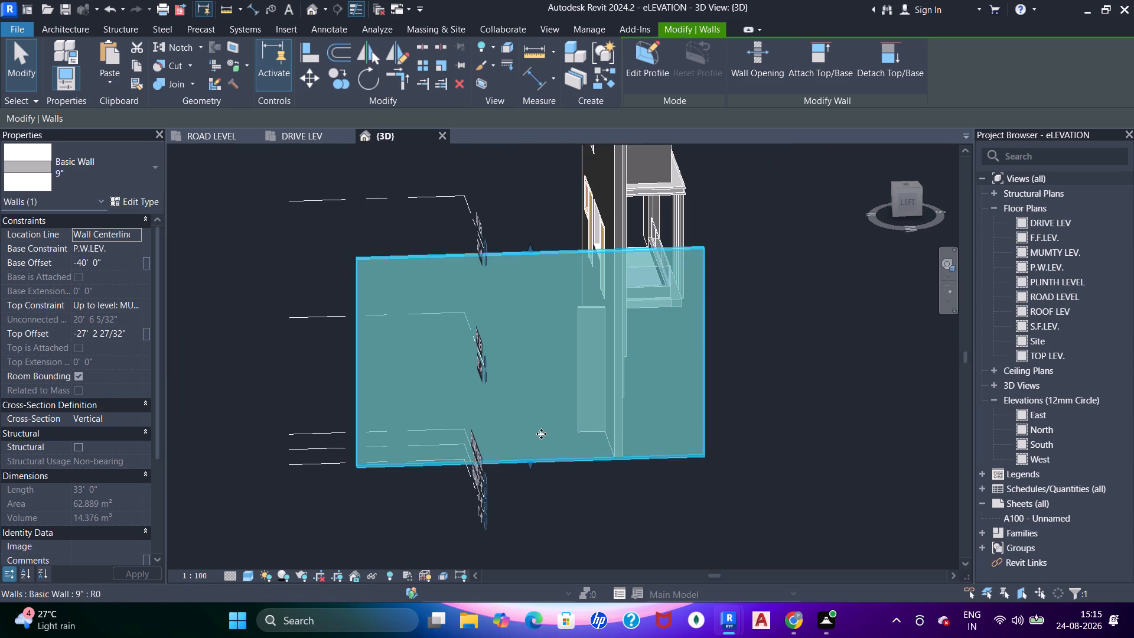
double_click(541, 434)
key("a")
key("a")
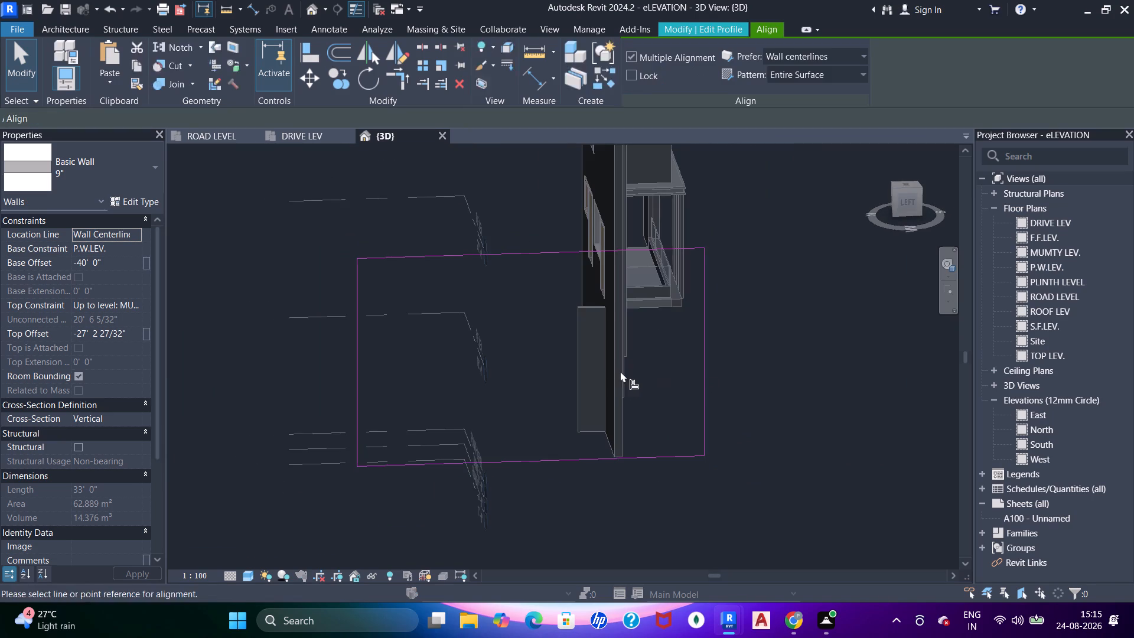
key("a")
key("a")
scroll(621, 409, "up", 5)
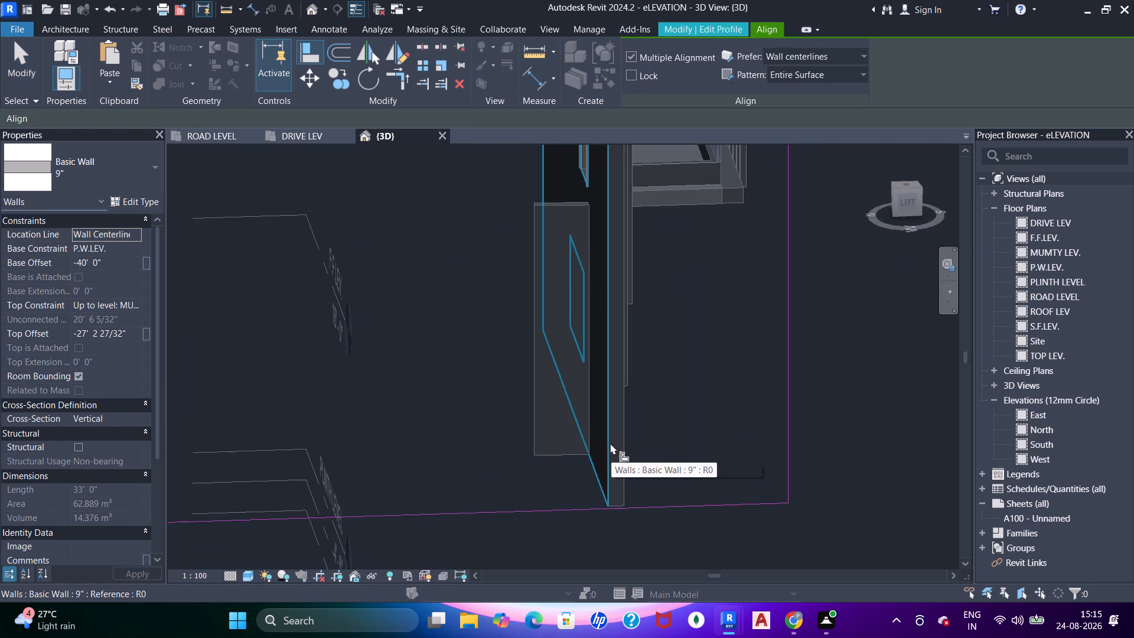
left_click(610, 443)
left_click(793, 390)
scroll(699, 385, "down", 4)
left_click(896, 579)
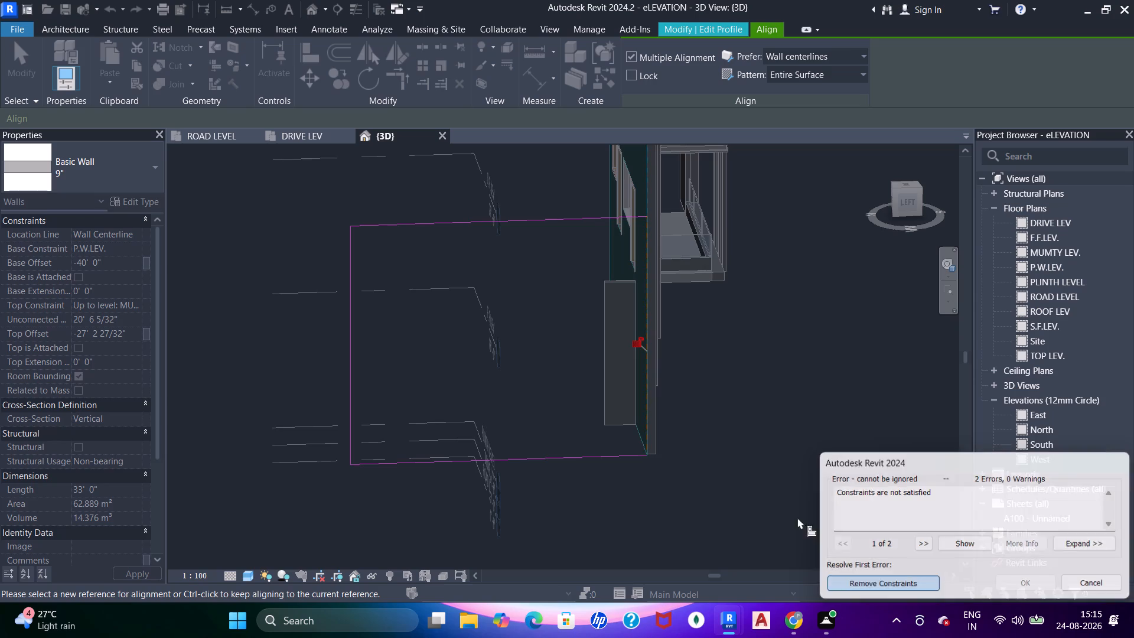
scroll(588, 342, "down", 3)
middle_click_drag(633, 406, 643, 438)
key("Escape")
key("Escape")
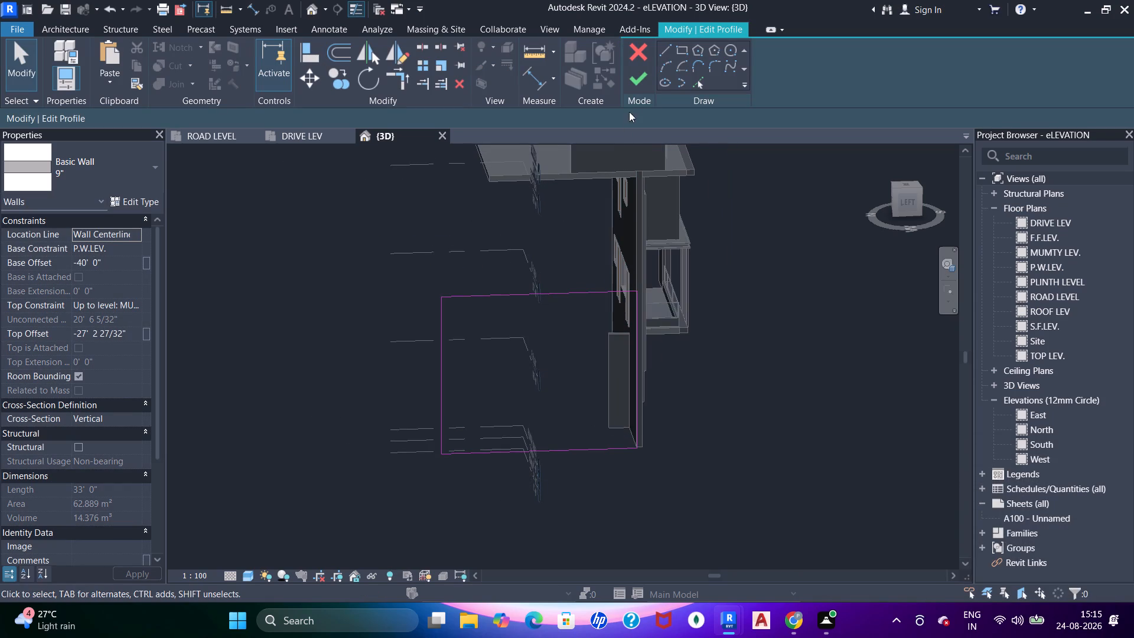
left_click(637, 86)
middle_click_drag(674, 412, 599, 325, "shift")
key("Escape")
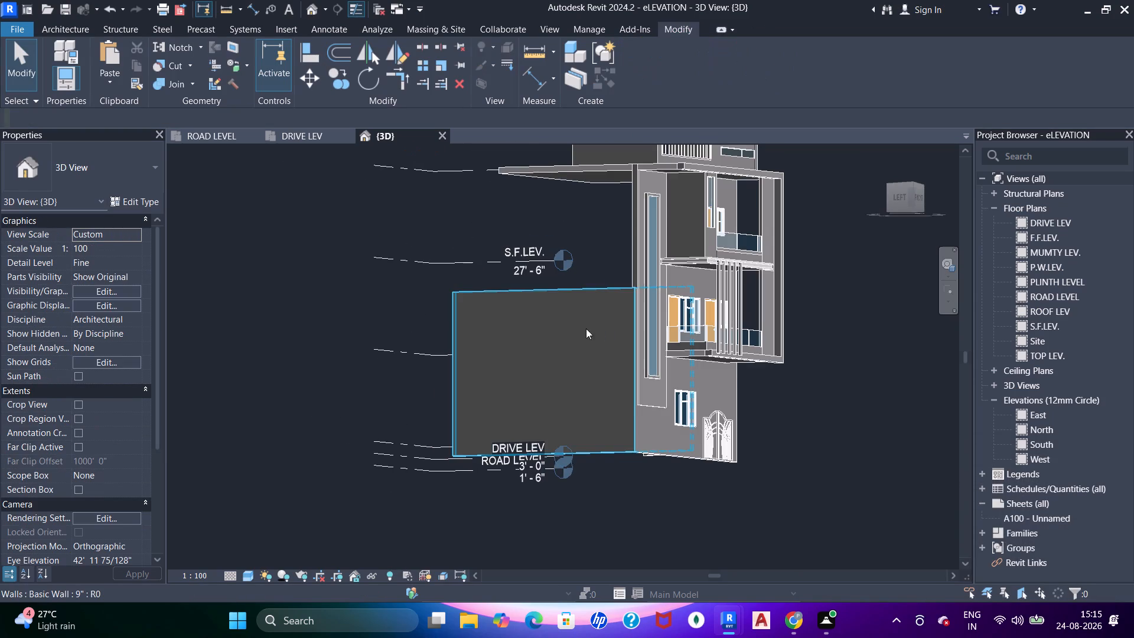
Align the side wall's front end with the face of the raised panel around the tall glazing strip.
middle_click_drag(655, 354, 569, 367, "shift")
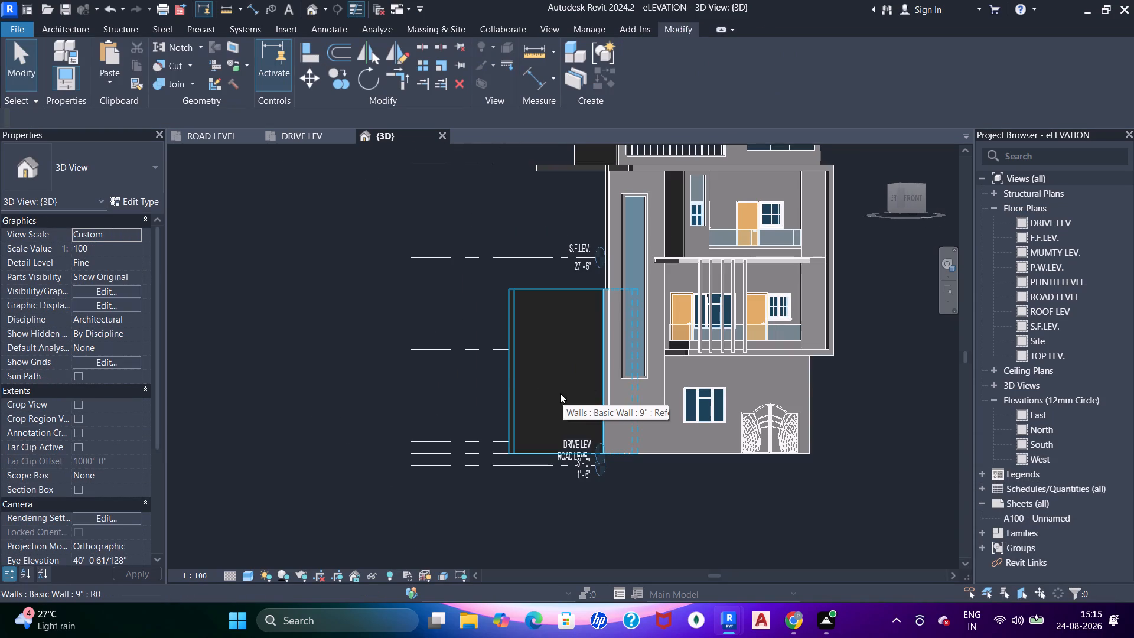
middle_click_drag(500, 365, 524, 395, "shift")
scroll(619, 340, "up", 6)
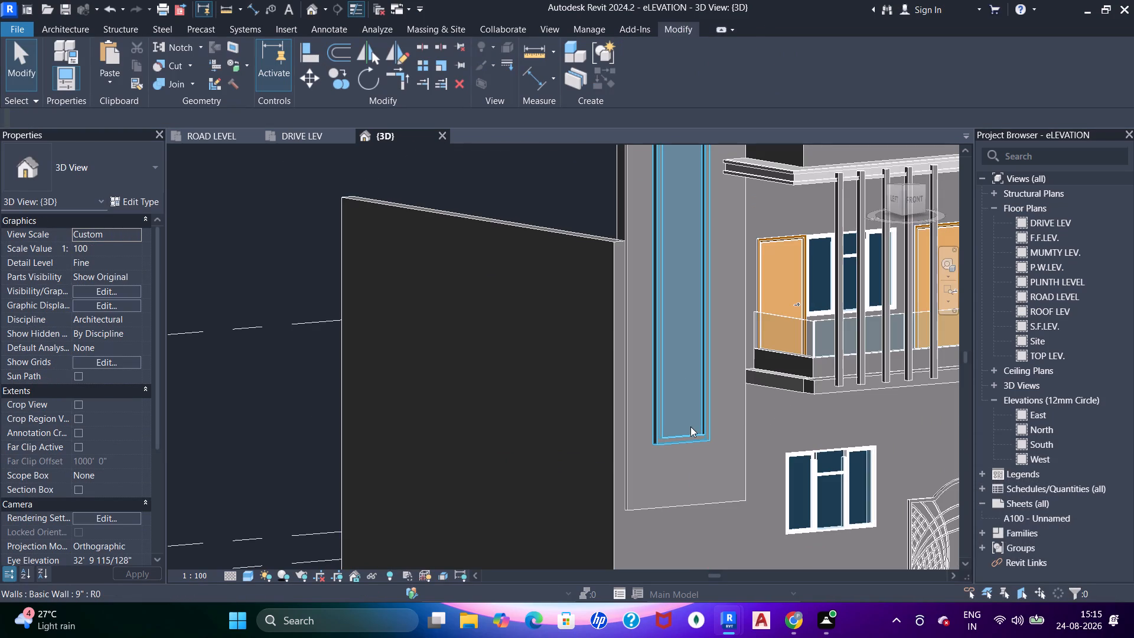
key("a")
key("a")
key("a")
left_click(636, 364)
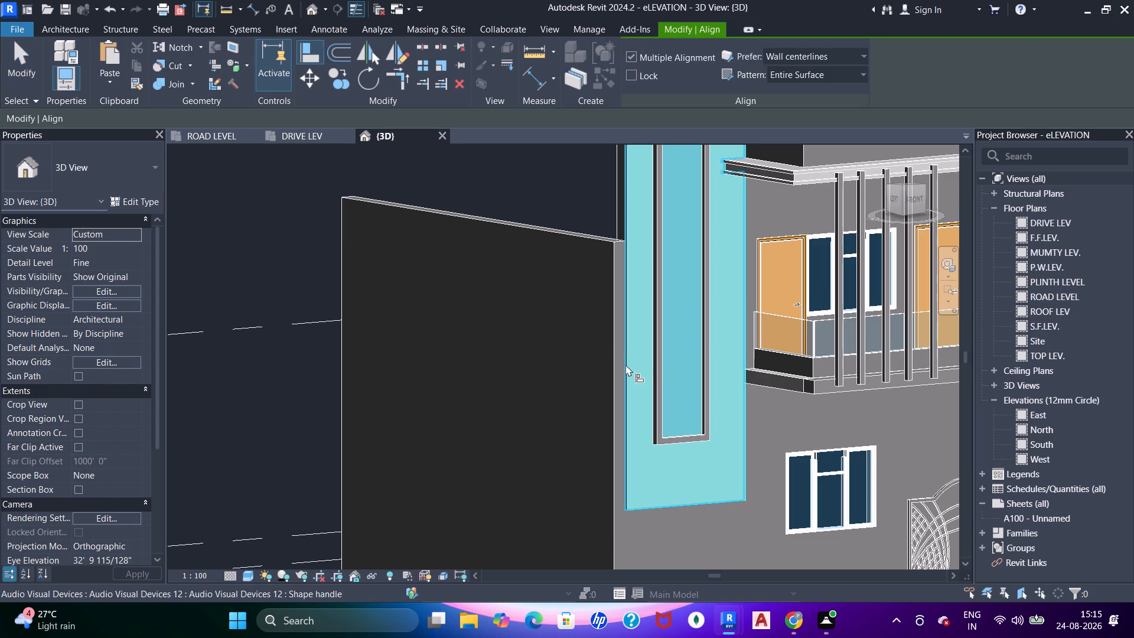
scroll(617, 303, "up", 6)
left_click(618, 304)
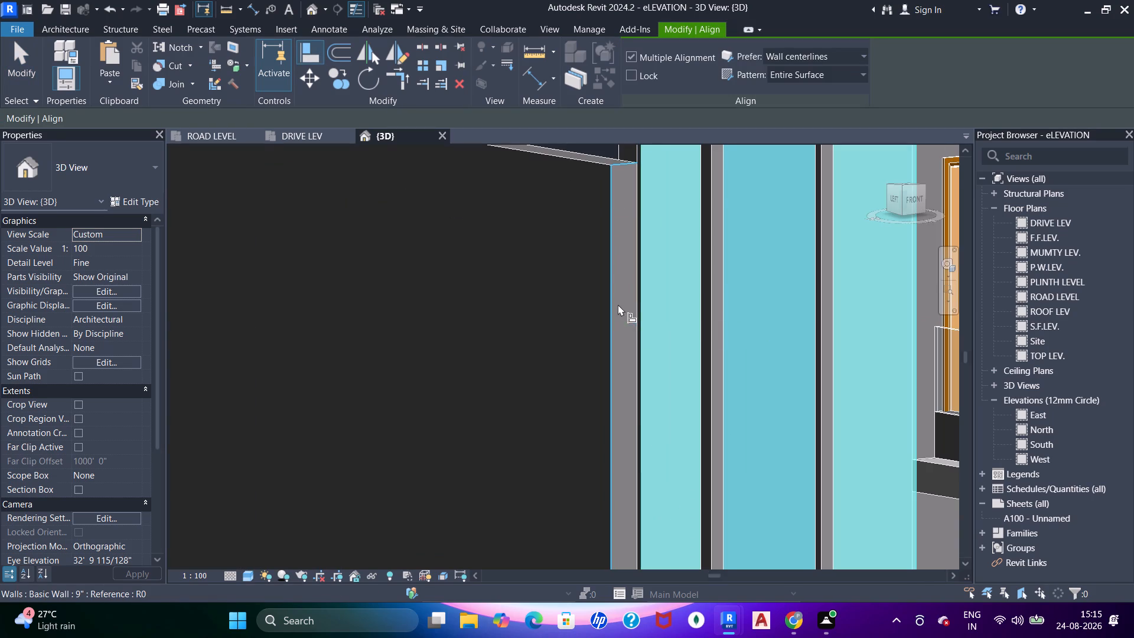
scroll(620, 309, "down", 6)
key("Escape")
key("Escape")
middle_click_drag(670, 363, 591, 413, "shift")
middle_click(591, 413)
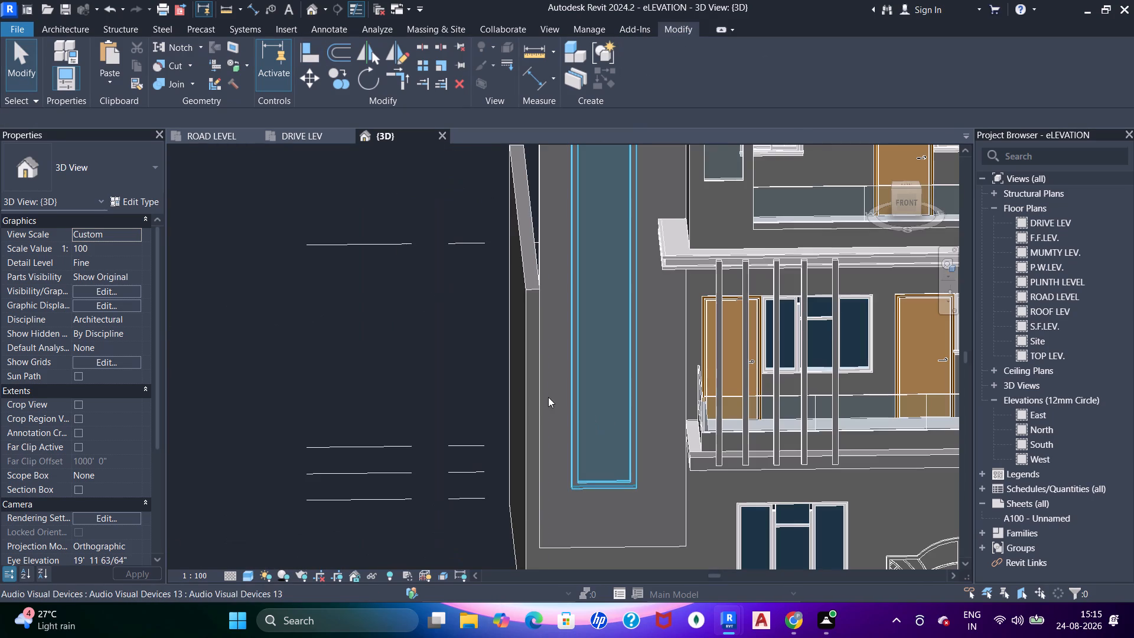
Raise the side wall's top to the underside of the roof slab, giving a top offset of -12' 6".
middle_click_drag(540, 415, 566, 465, "shift")
scroll(581, 461, "up", 1)
middle_click_drag(581, 461, 550, 332, "shift")
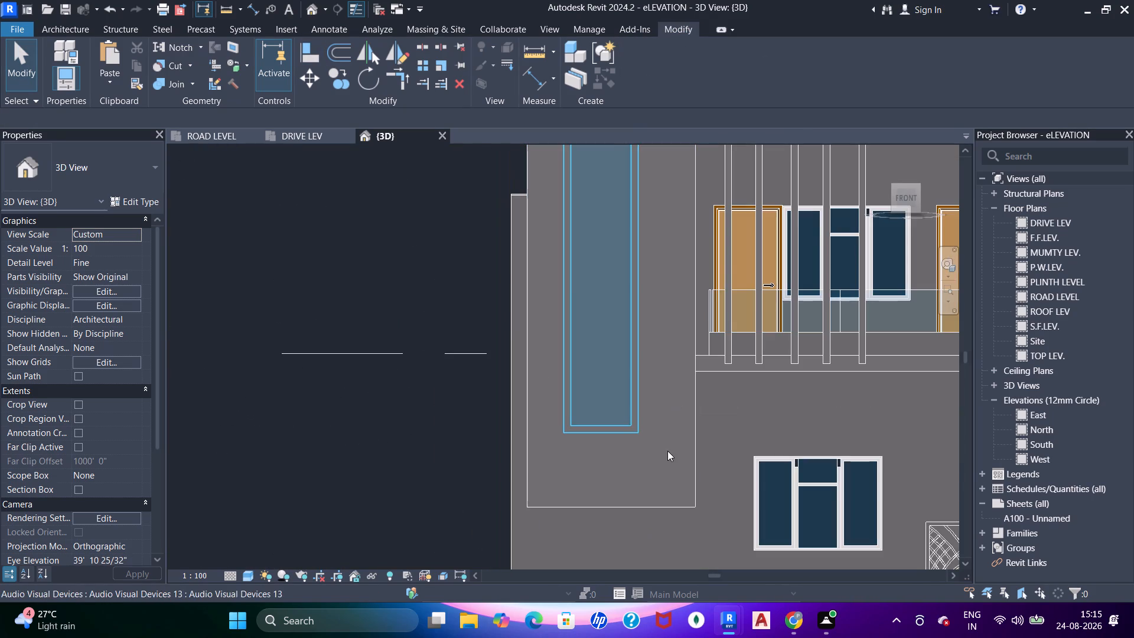
scroll(513, 325, "down", 5)
middle_click_drag(498, 369, 615, 437, "shift")
left_click(556, 308)
middle_click_drag(520, 302, 640, 471)
scroll(631, 457, "up", 4)
left_click_drag(636, 425, 689, 165)
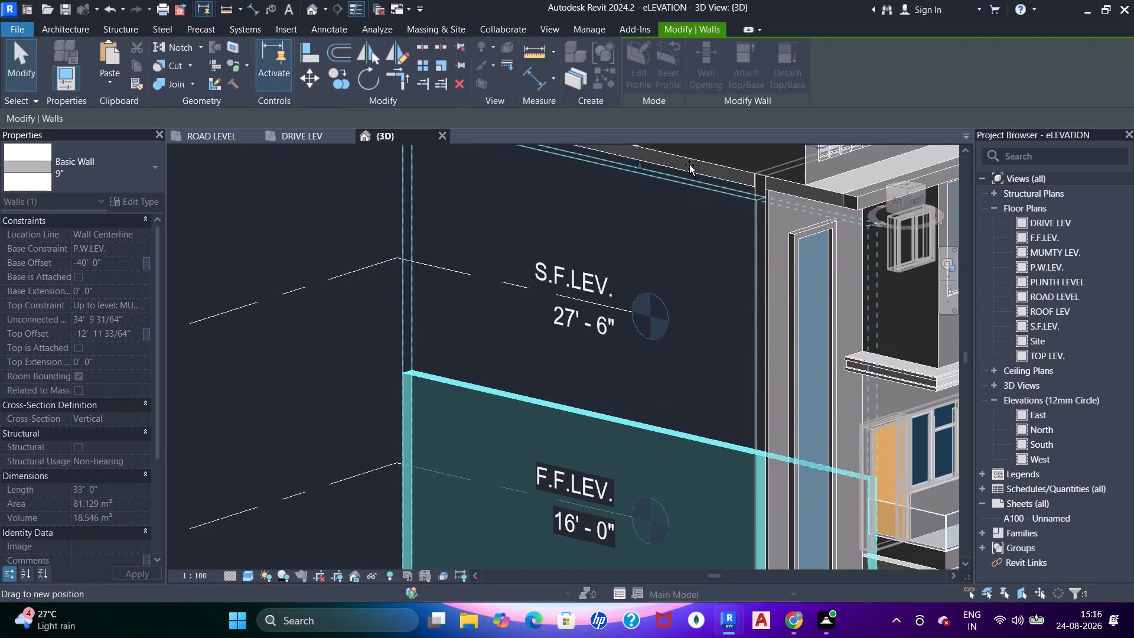
left_click_drag(689, 165, 690, 164)
scroll(660, 187, "down", 7)
key("Escape")
Examine the side wall and the building's front and opposite side from several angles in the {3D} view.
middle_click_drag(663, 321, 570, 269, "shift")
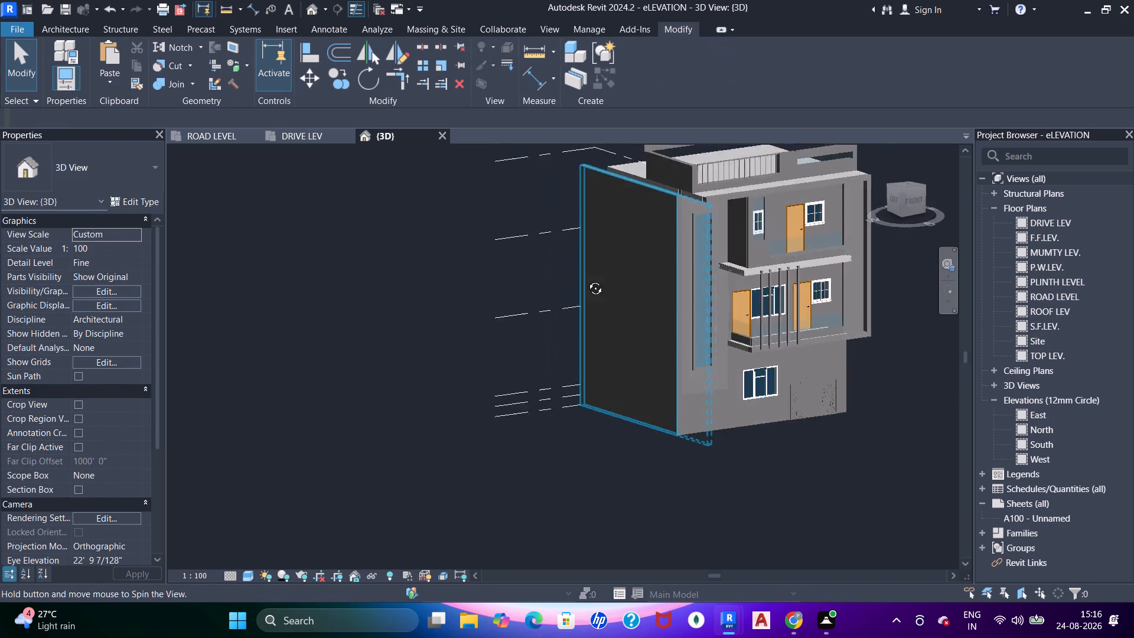
middle_click_drag(521, 433, 627, 457, "shift")
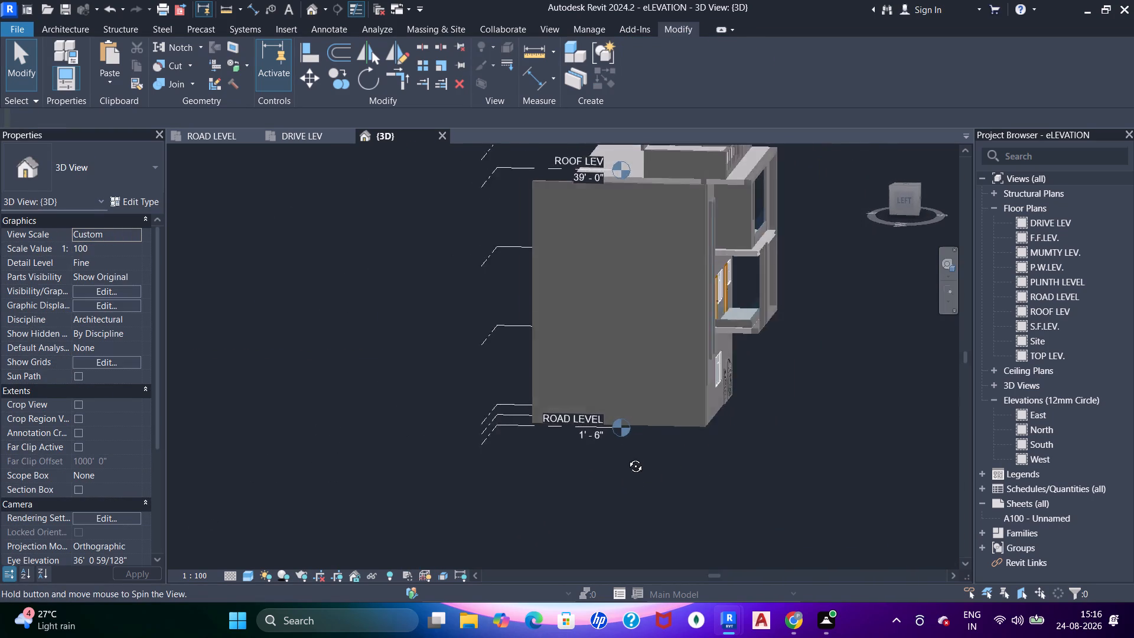
middle_click_drag(627, 457, 503, 431, "shift")
middle_click_drag(527, 446, 589, 441, "shift")
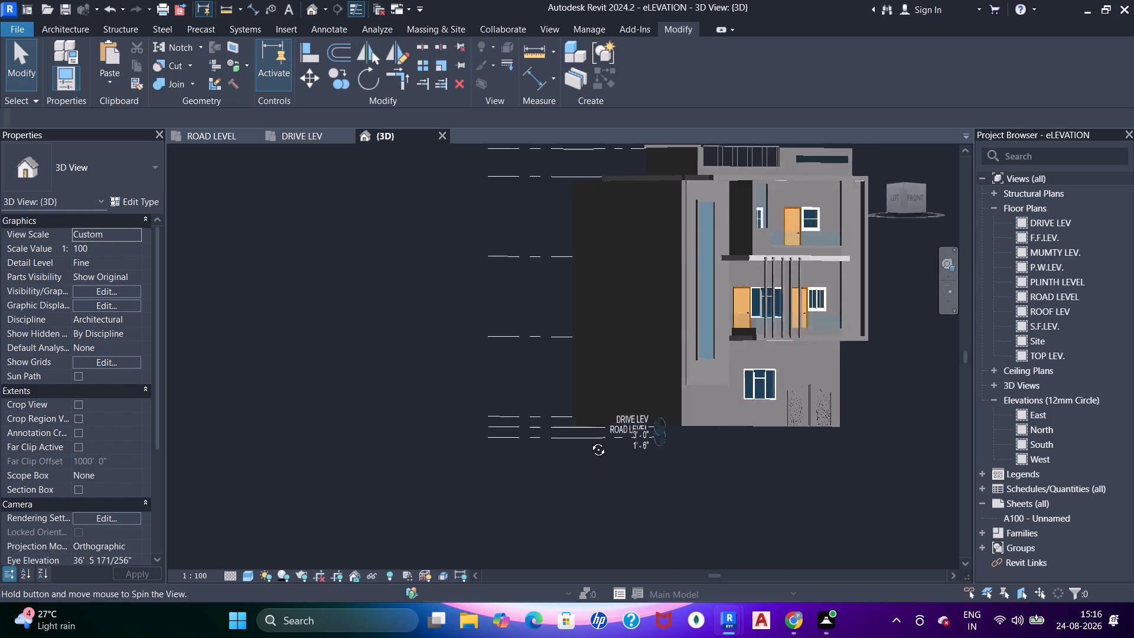
middle_click_drag(589, 441, 460, 446, "shift")
middle_click_drag(703, 470, 592, 461)
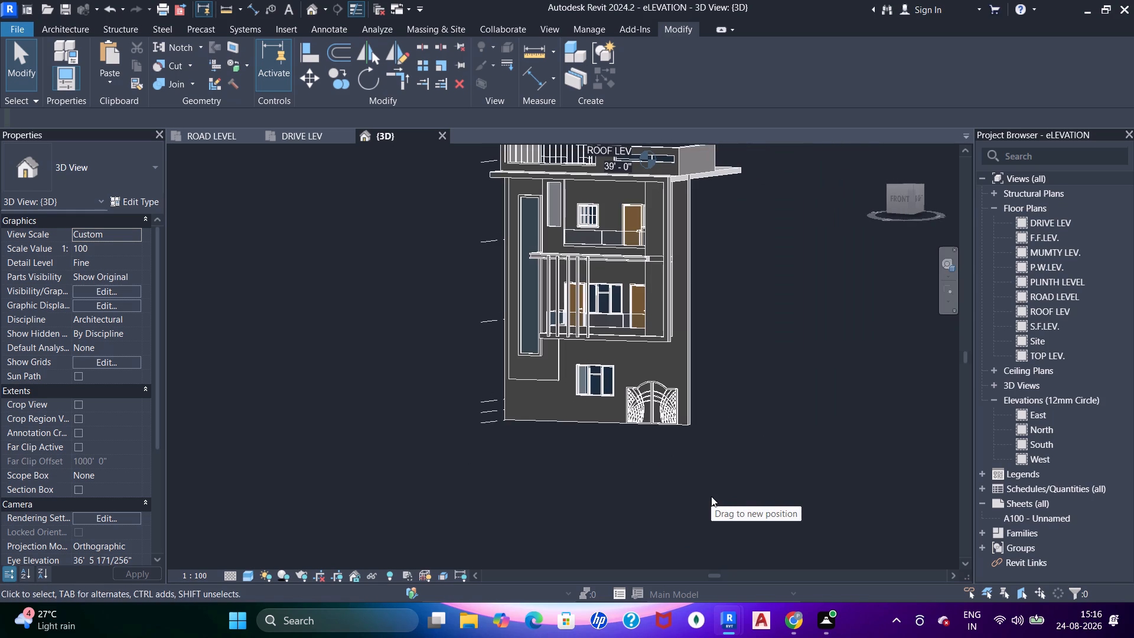
middle_click_drag(709, 497, 530, 482, "shift")
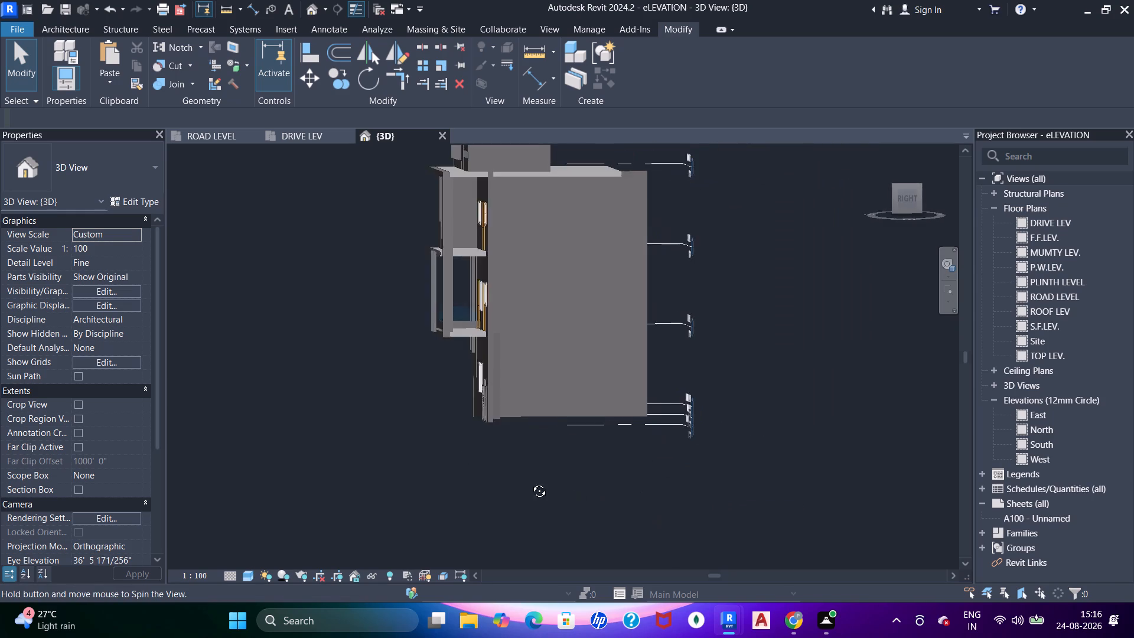
middle_click_drag(521, 487, 551, 509, "shift")
Edit the side wall's profile, pulling its rear vertical line toward the front to shorten the wall and removing the conflicting constraints.
left_click(599, 354)
scroll(594, 367, "up", 4)
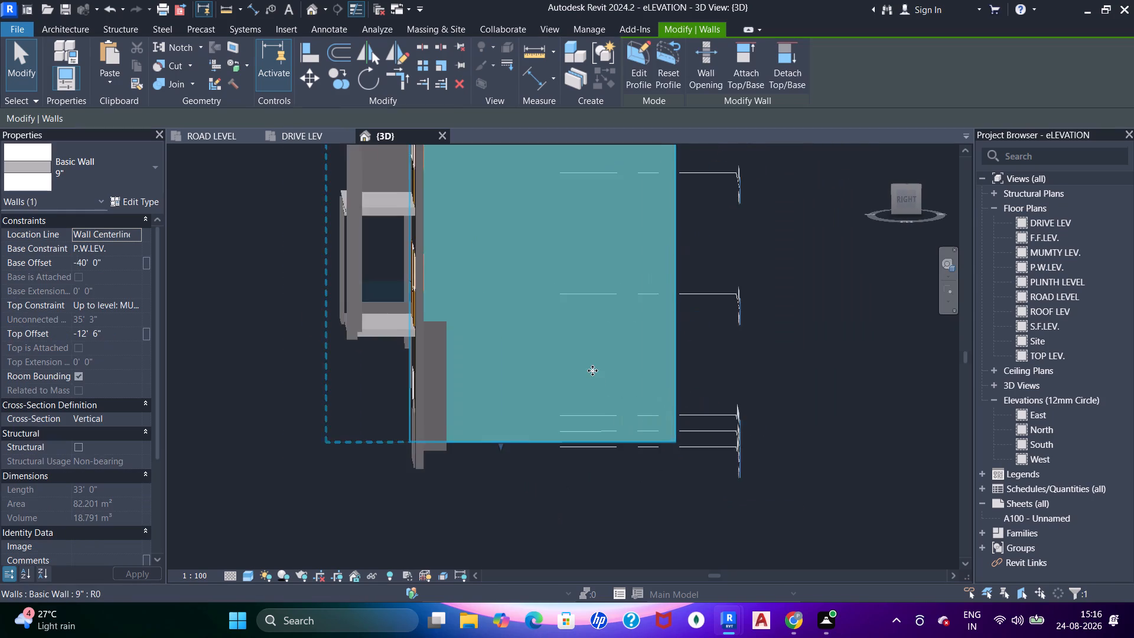
double_click(631, 301)
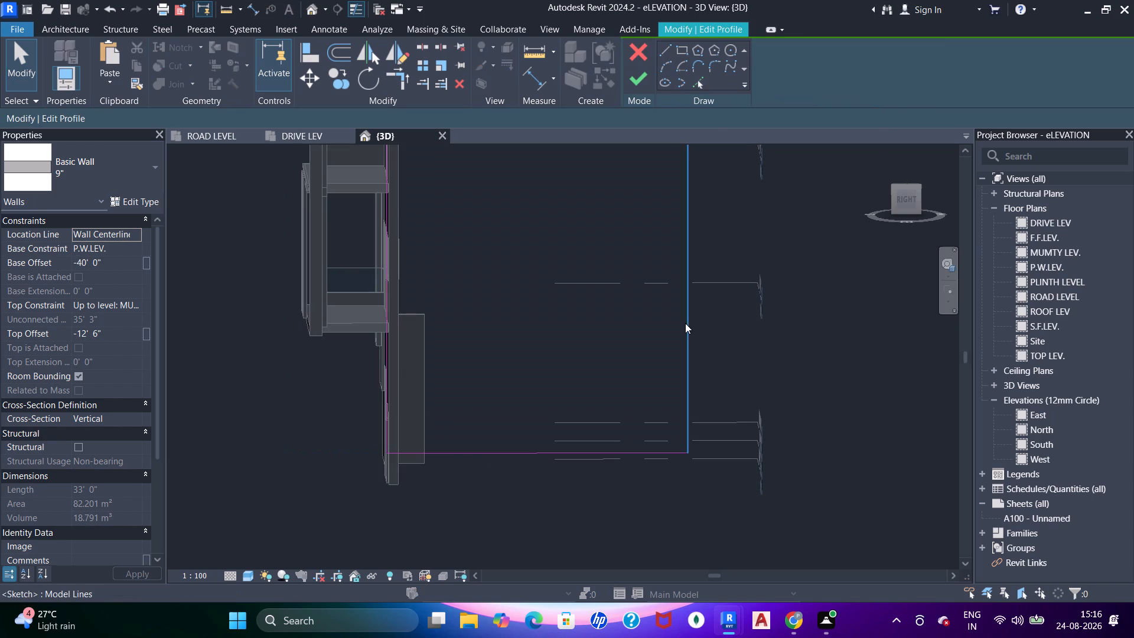
left_click(690, 318)
left_click_drag(687, 318, 634, 322)
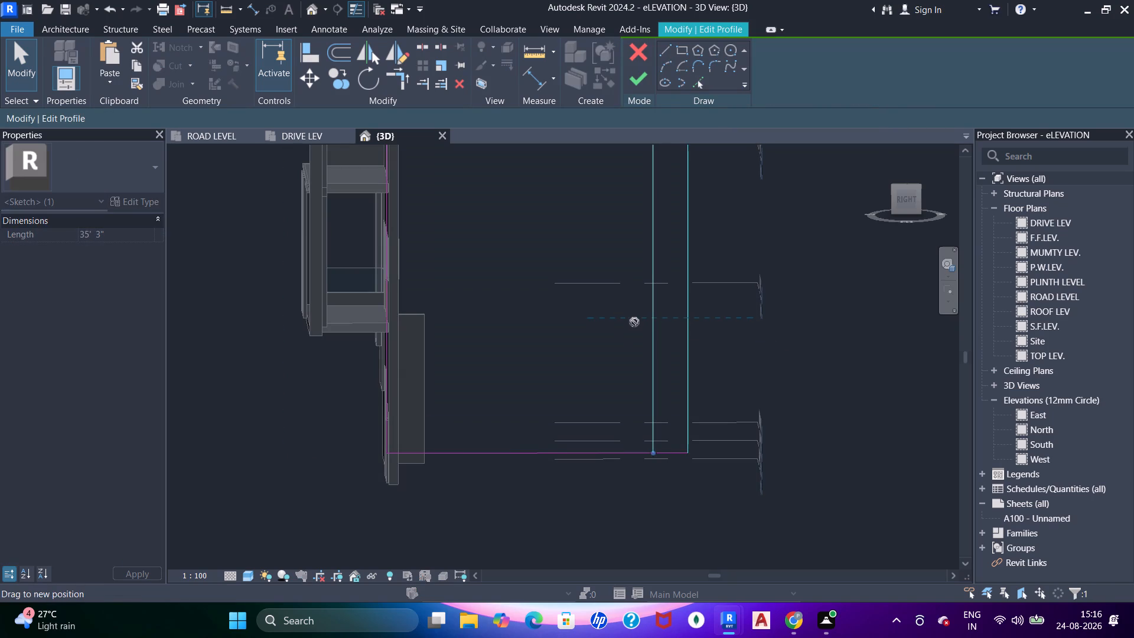
left_click_drag(634, 322, 595, 323)
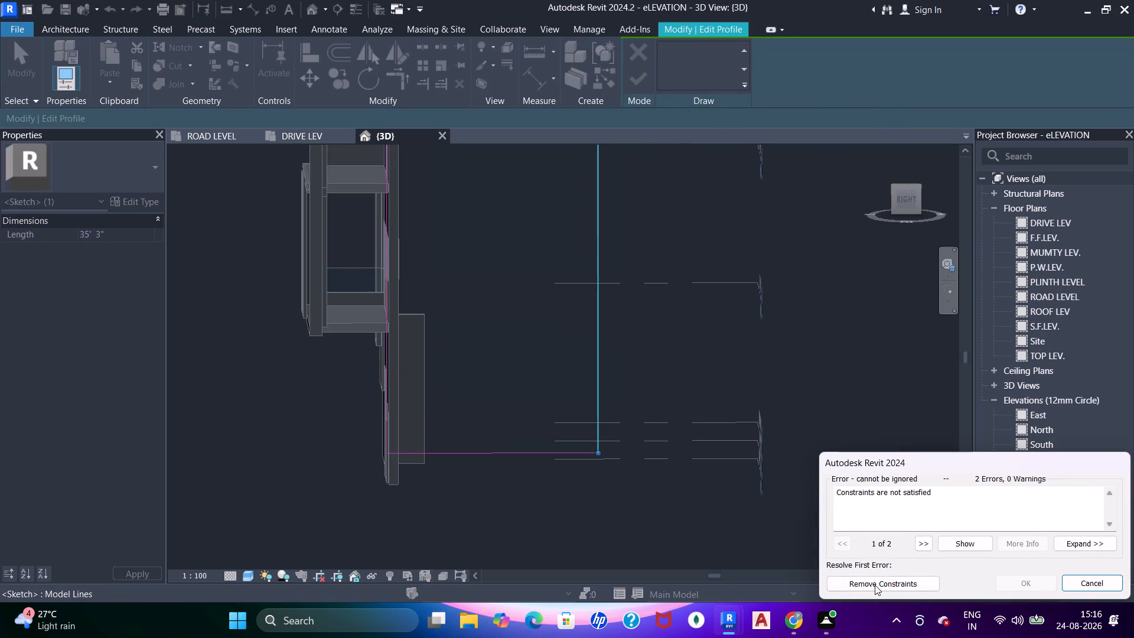
left_click_drag(875, 585, 842, 515)
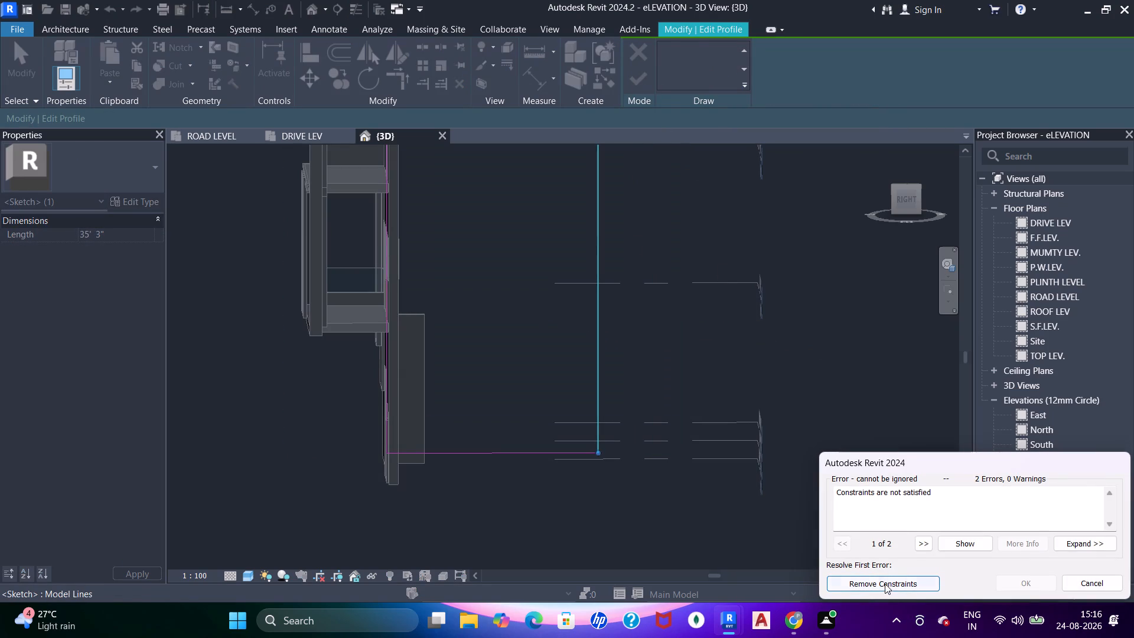
left_click(885, 584)
left_click(633, 81)
Copy the 9" side wall 29' 0" across to the opposite end of the main front wall.
scroll(568, 212, "down", 5)
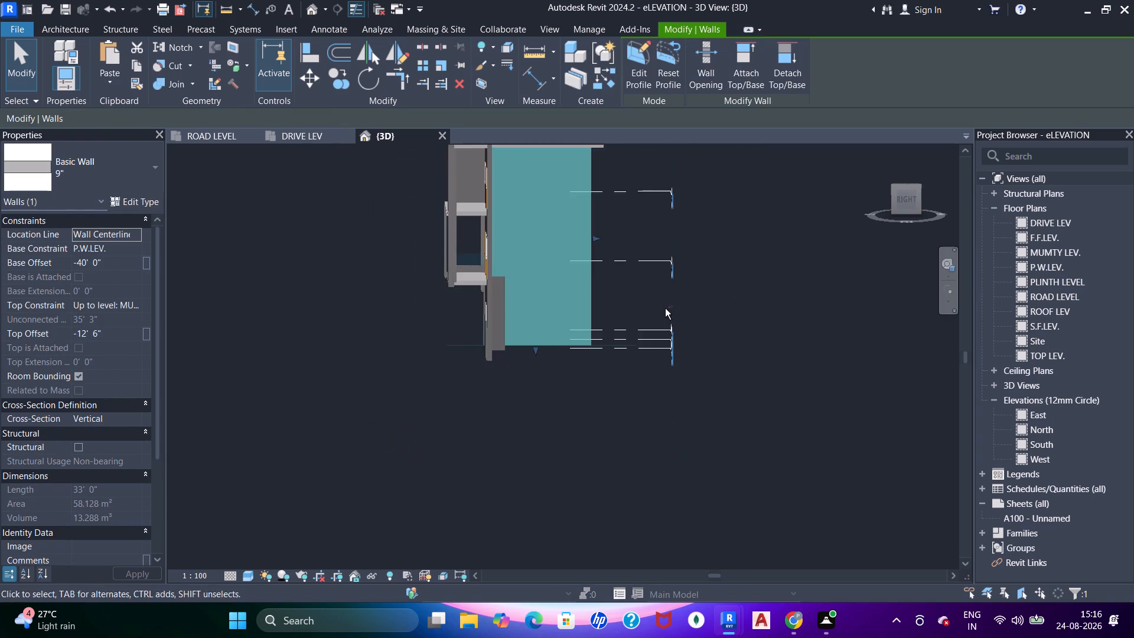
middle_click_drag(657, 317, 550, 349, "shift")
scroll(550, 360, "up", 1)
middle_click_drag(582, 395, 646, 379)
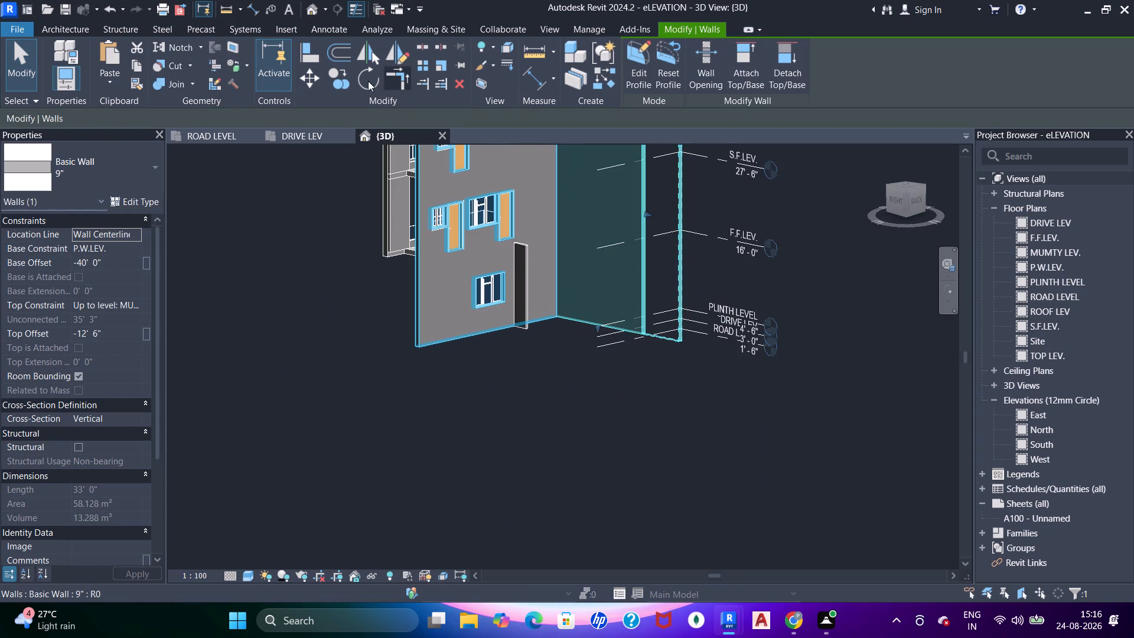
left_click(342, 81)
scroll(524, 344, "up", 6)
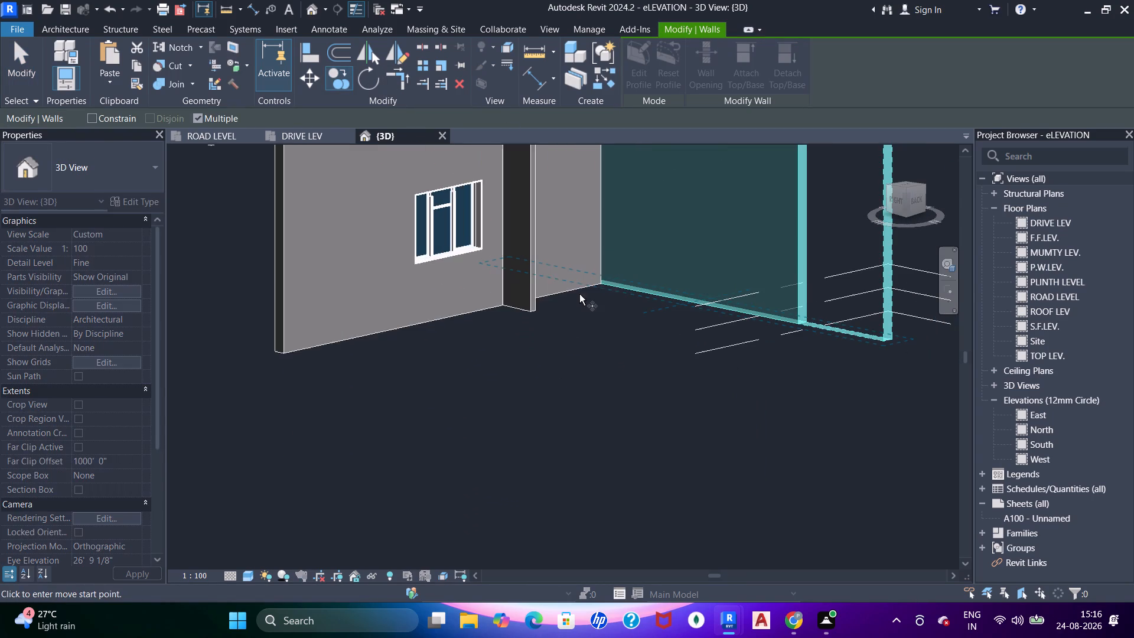
left_click_drag(601, 283, 586, 283)
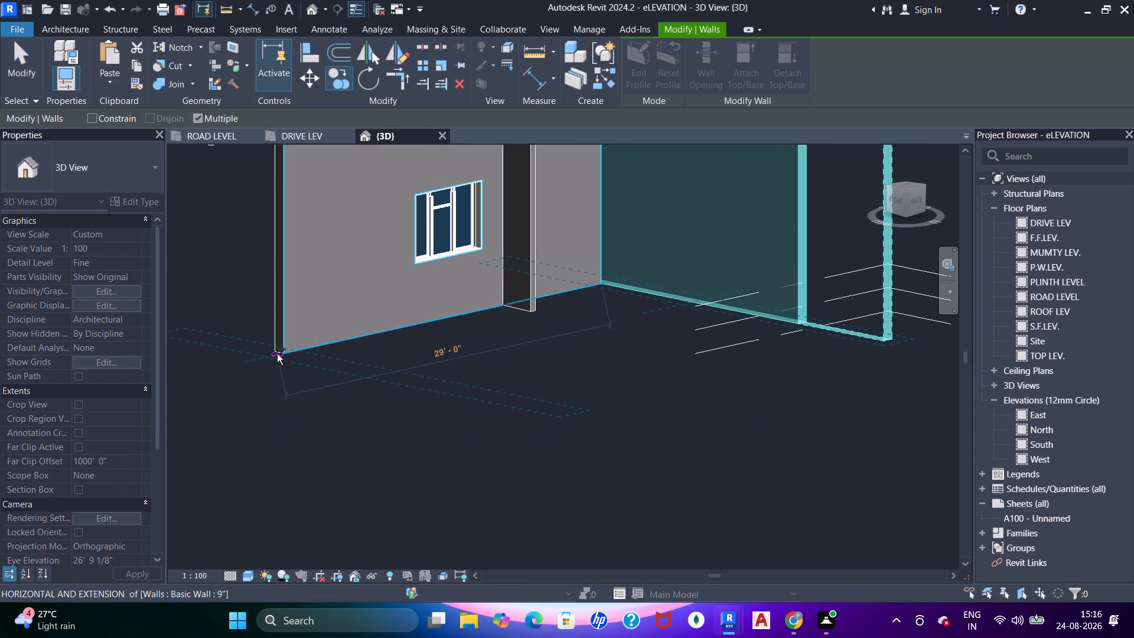
left_click(280, 353)
scroll(384, 378, "down", 6)
middle_click_drag(374, 398, 481, 428, "shift")
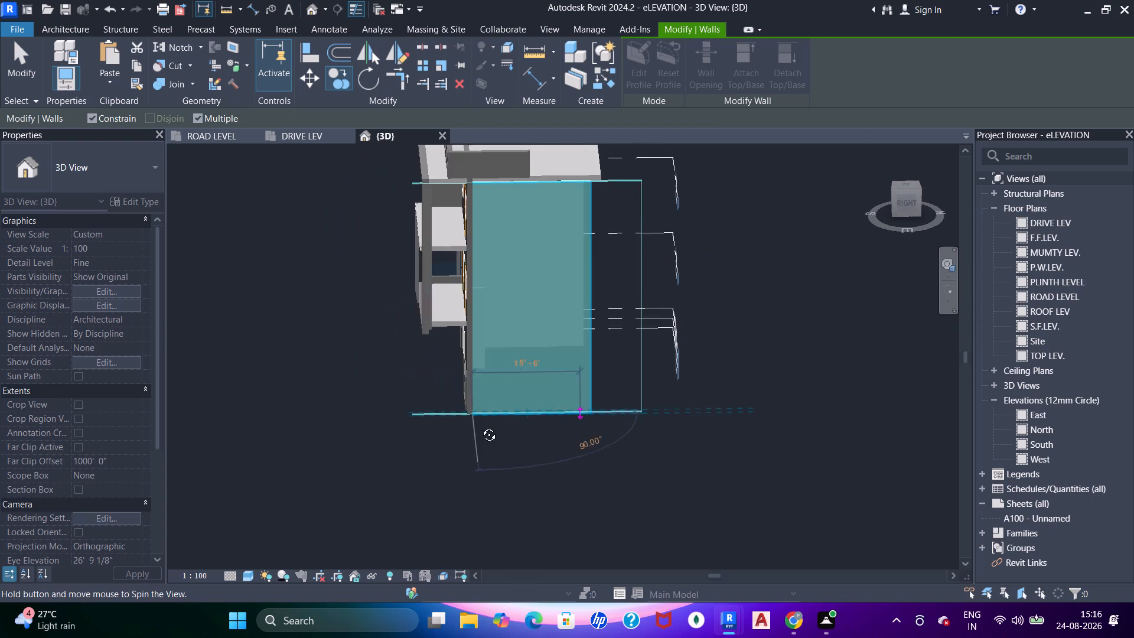
key("Escape")
key("Escape")
Examine both side walls, the building's front and the roof structure from several angles in the {3D} view.
scroll(553, 444, "up", 1, "shift")
middle_click_drag(553, 444, 614, 348, "shift")
scroll(562, 344, "up", 3)
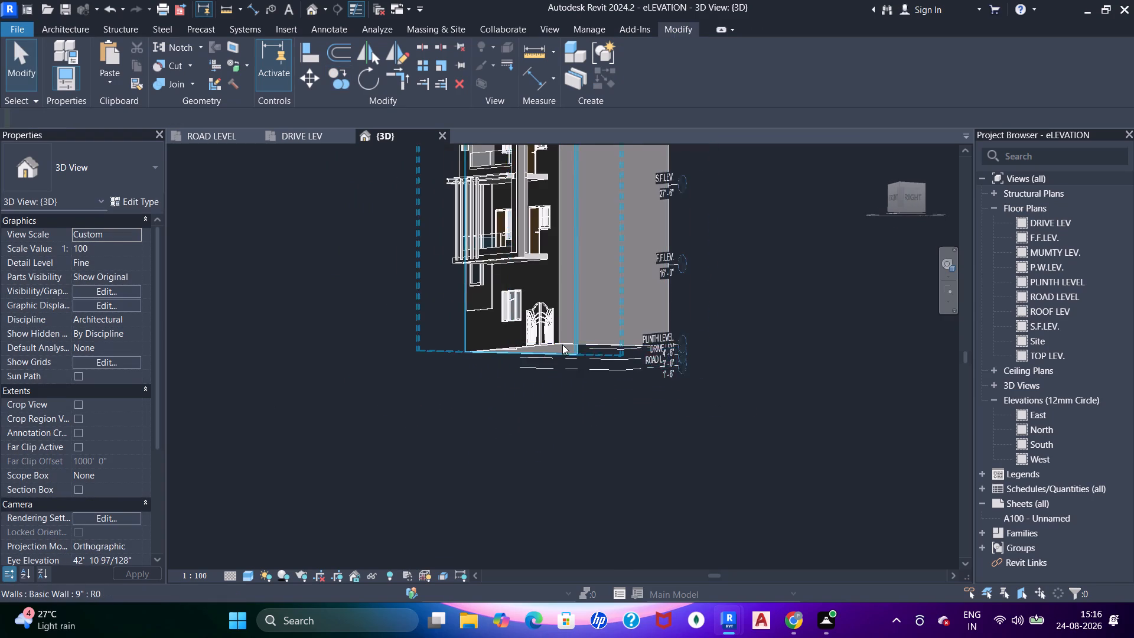
scroll(562, 344, "up", 3)
scroll(562, 344, "down", 8)
middle_click_drag(425, 373, 697, 431, "shift")
middle_click_drag(583, 369, 604, 422)
middle_click_drag(615, 426, 610, 421, "shift")
scroll(634, 383, "up", 2)
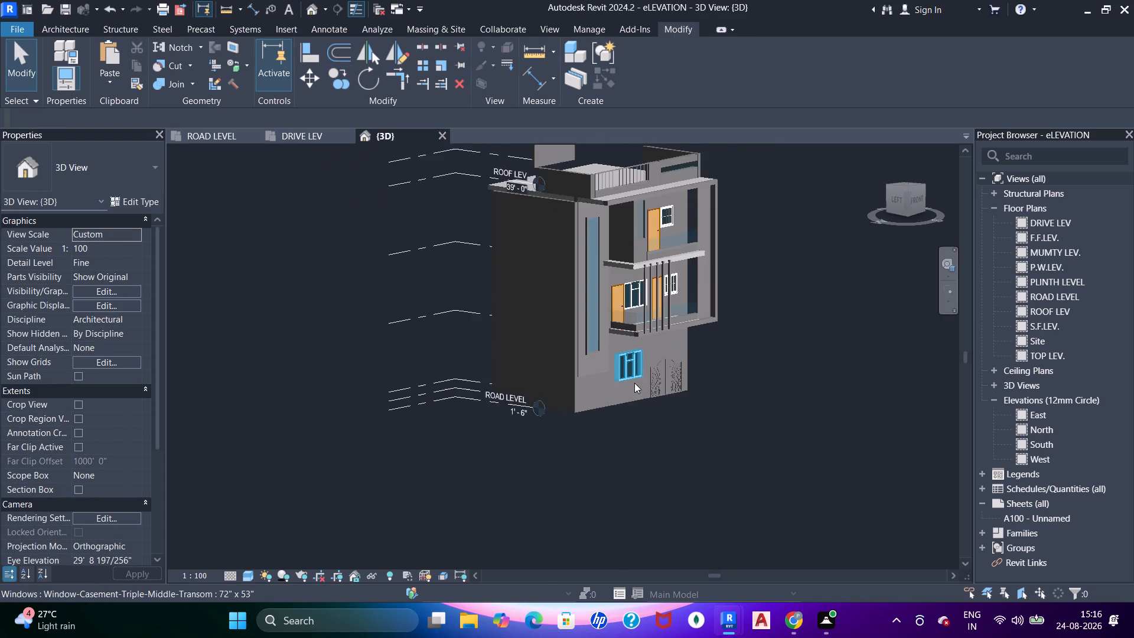
scroll(633, 375, "down", 3)
middle_click_drag(618, 272, 631, 461)
scroll(614, 328, "up", 6)
middle_click_drag(652, 420, 620, 438, "shift")
scroll(573, 374, "down", 6)
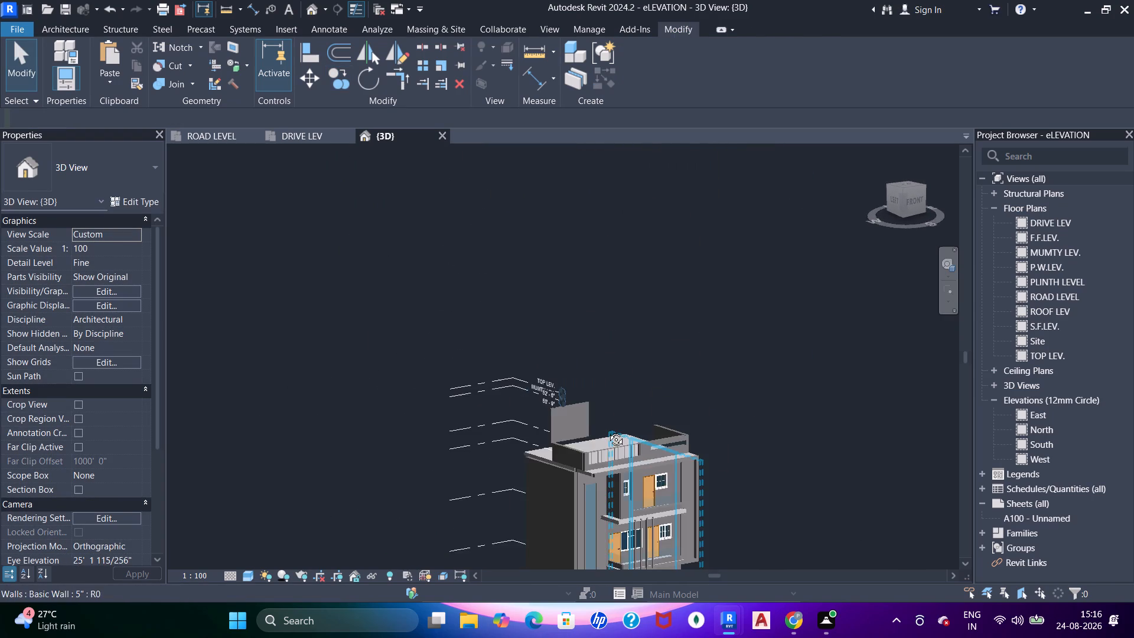
middle_click_drag(607, 431, 568, 458, "shift")
scroll(569, 448, "up", 4)
Study the roof-level and mumty portion of the reference elevation in DRIVE LEV against the {3D} model.
left_click(304, 135)
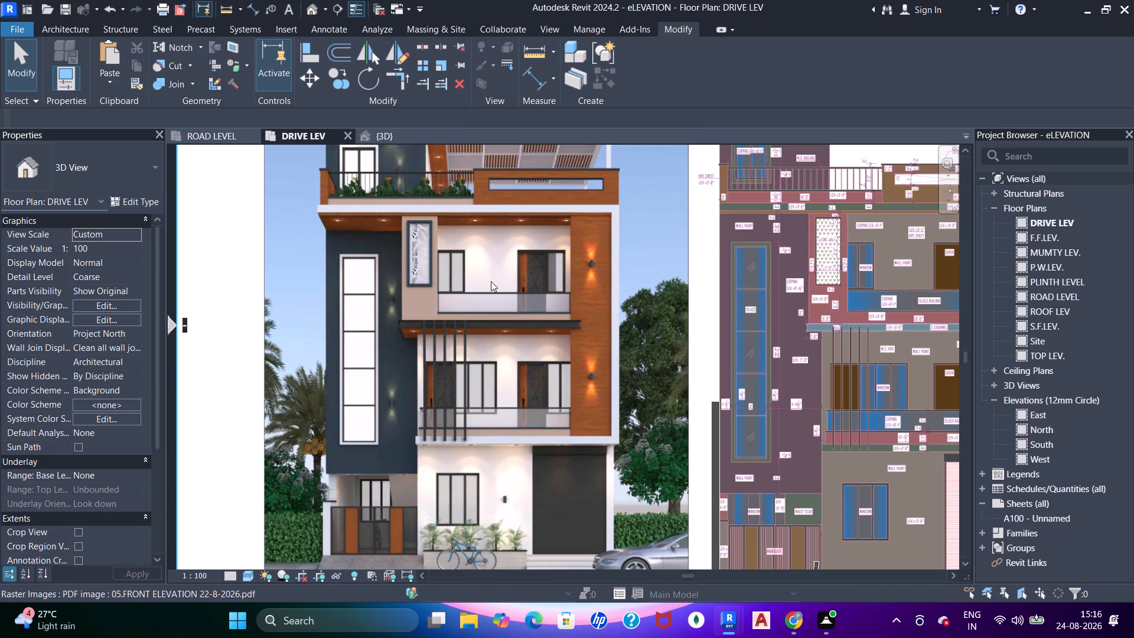
scroll(490, 294, "down", 1)
middle_click_drag(478, 290, 494, 364)
scroll(429, 313, "up", 1)
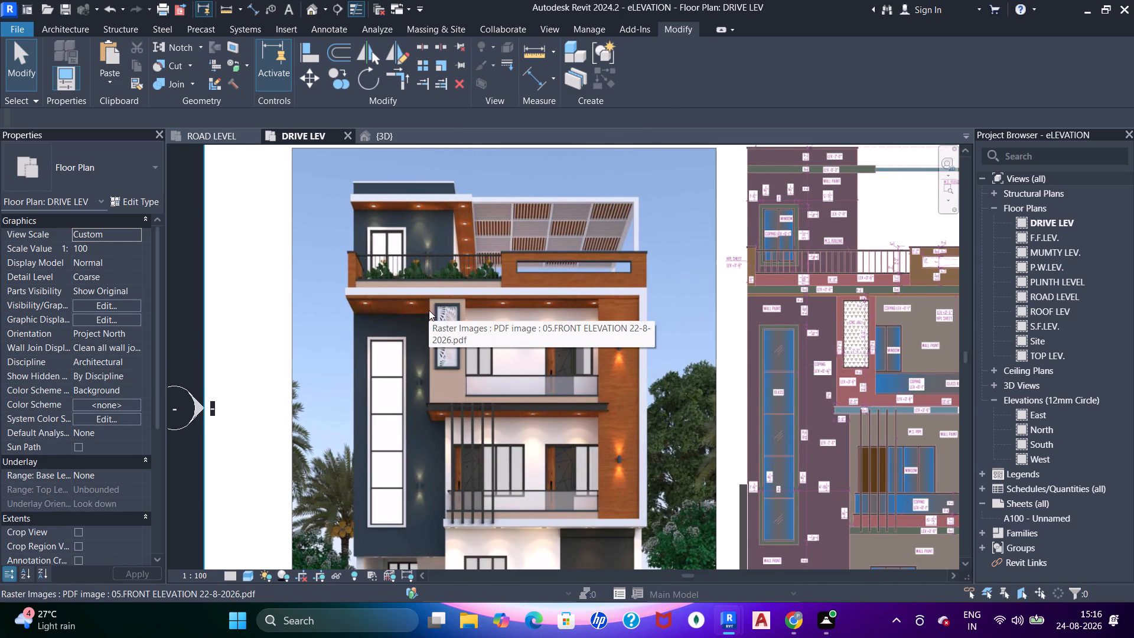
middle_click_drag(429, 310, 373, 341)
scroll(739, 321, "up", 2)
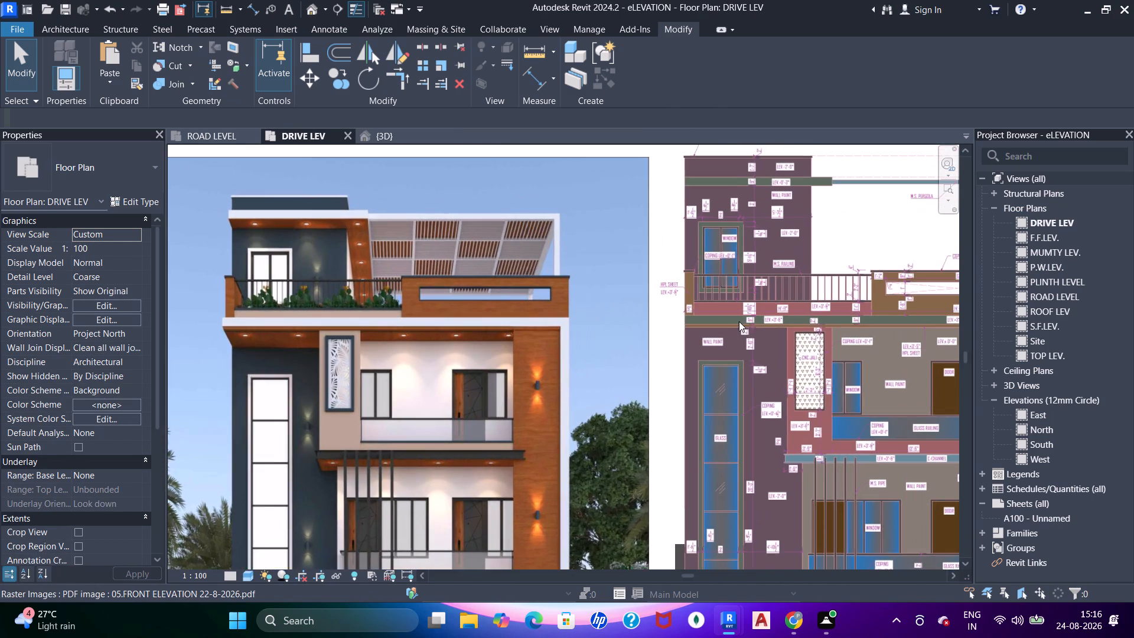
middle_click_drag(737, 321, 444, 371)
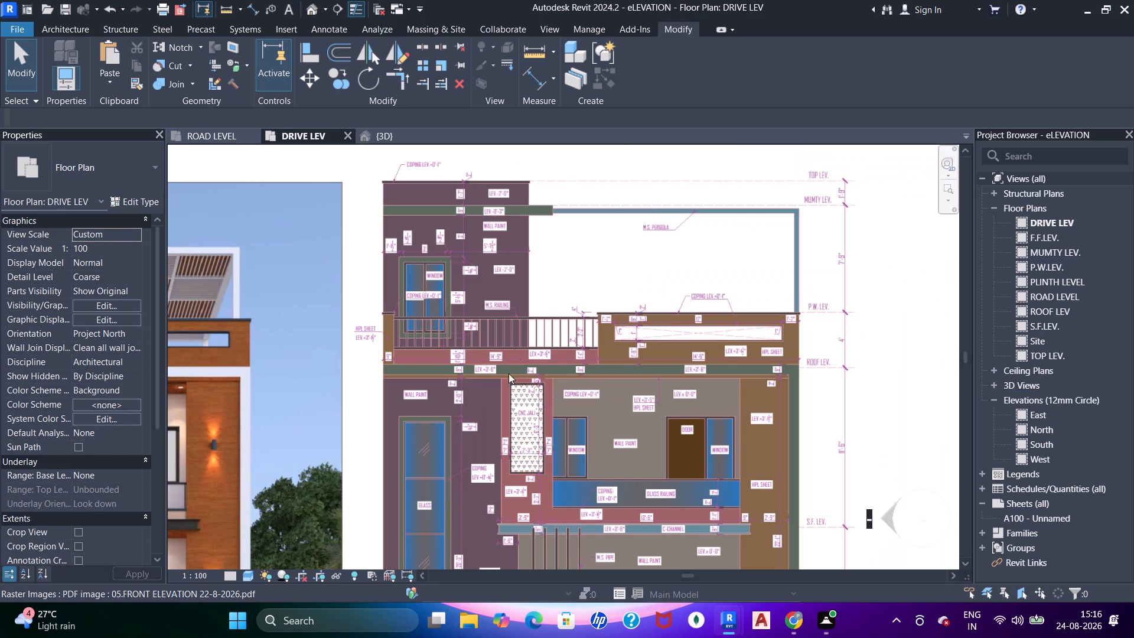
scroll(325, 372, "up", 1)
left_click(379, 135)
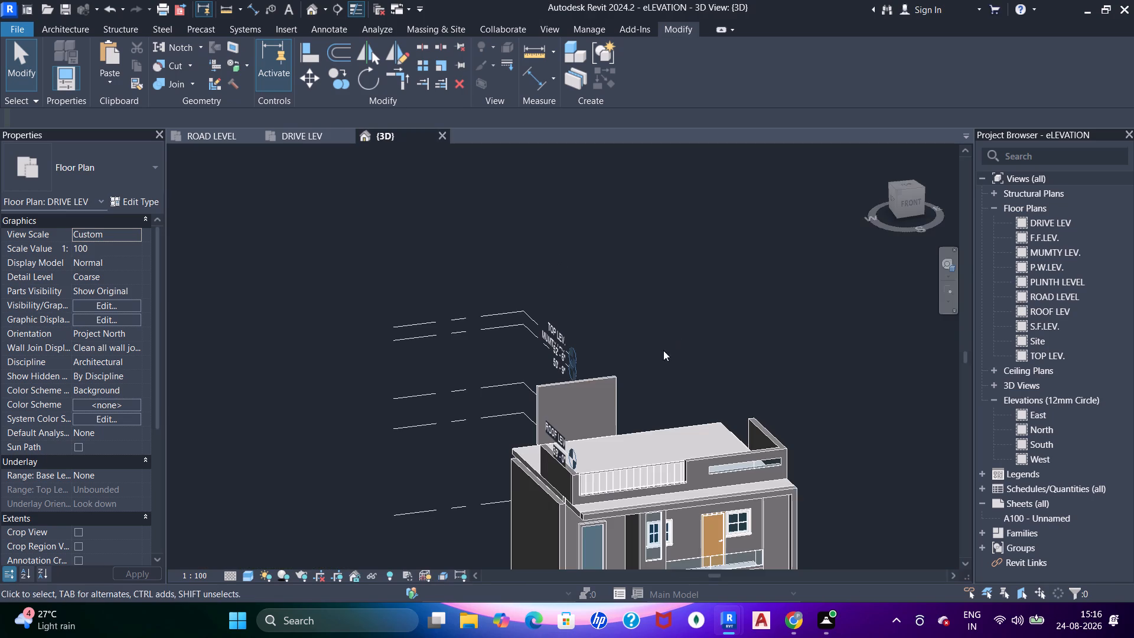
middle_click_drag(618, 435, 793, 395, "shift")
scroll(586, 469, "up", 1, "shift")
middle_click_drag(582, 473, 509, 460, "shift")
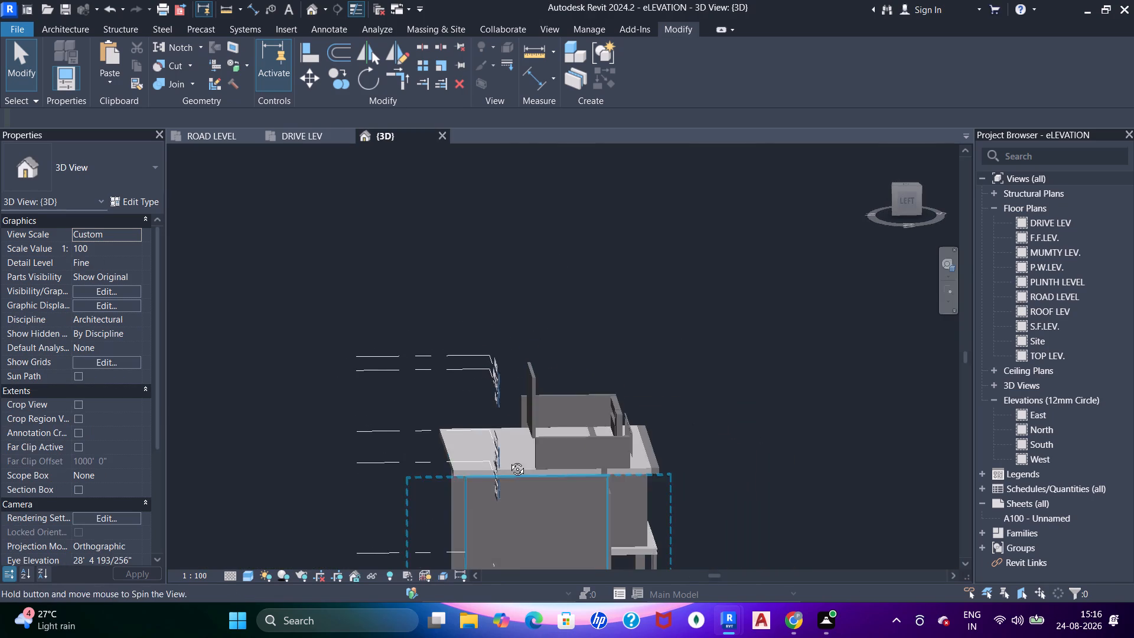
middle_click_drag(509, 460, 508, 460, "shift")
left_click(318, 134)
left_click(387, 139)
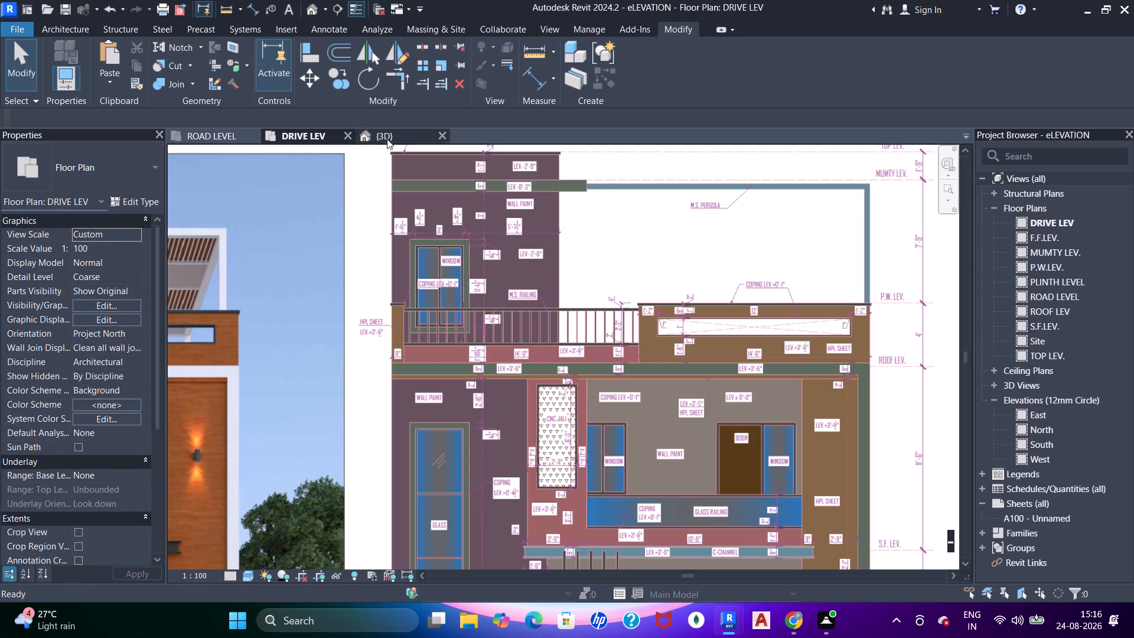
Align the base of the 5" mumty wall with the top of the roof slab, giving a base offset of -4' 0".
middle_click_drag(609, 364, 683, 303, "shift")
scroll(599, 448, "up", 5)
middle_click_drag(561, 473, 606, 344)
middle_click_drag(572, 395, 573, 443, "shift")
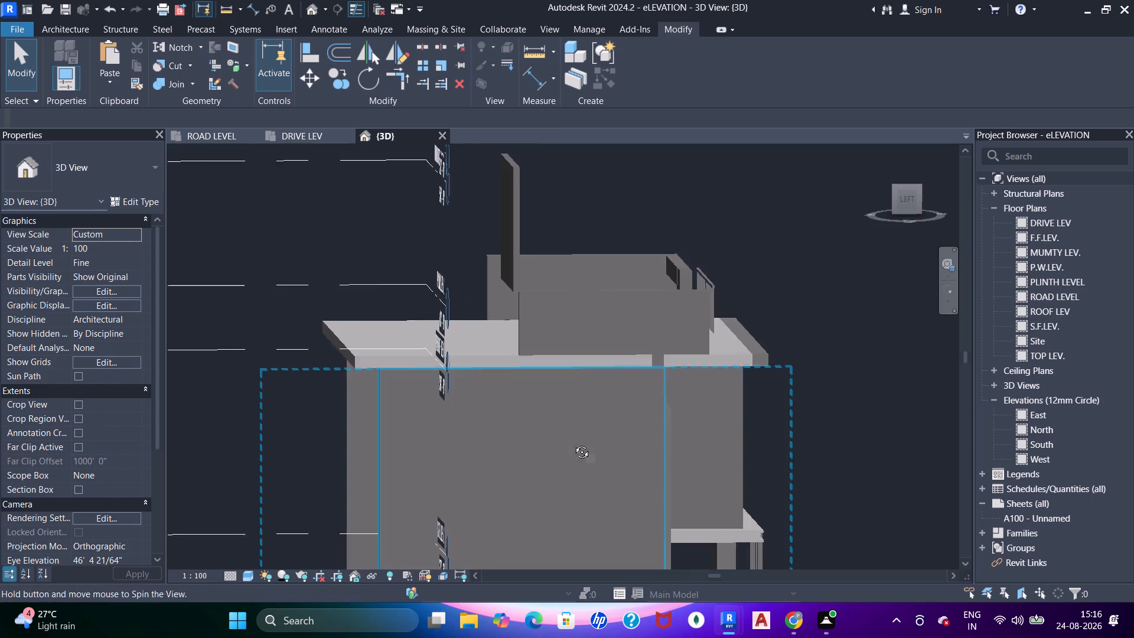
scroll(526, 353, "up", 4)
key("a")
key("a")
key("a")
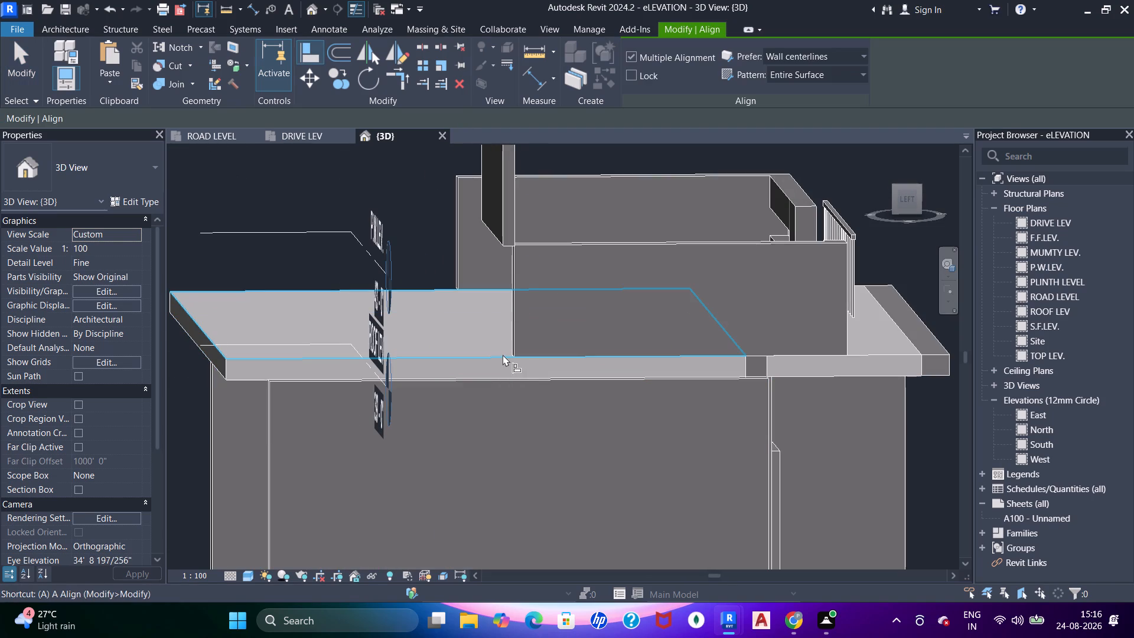
left_click(503, 354)
left_click(498, 248)
key("Escape")
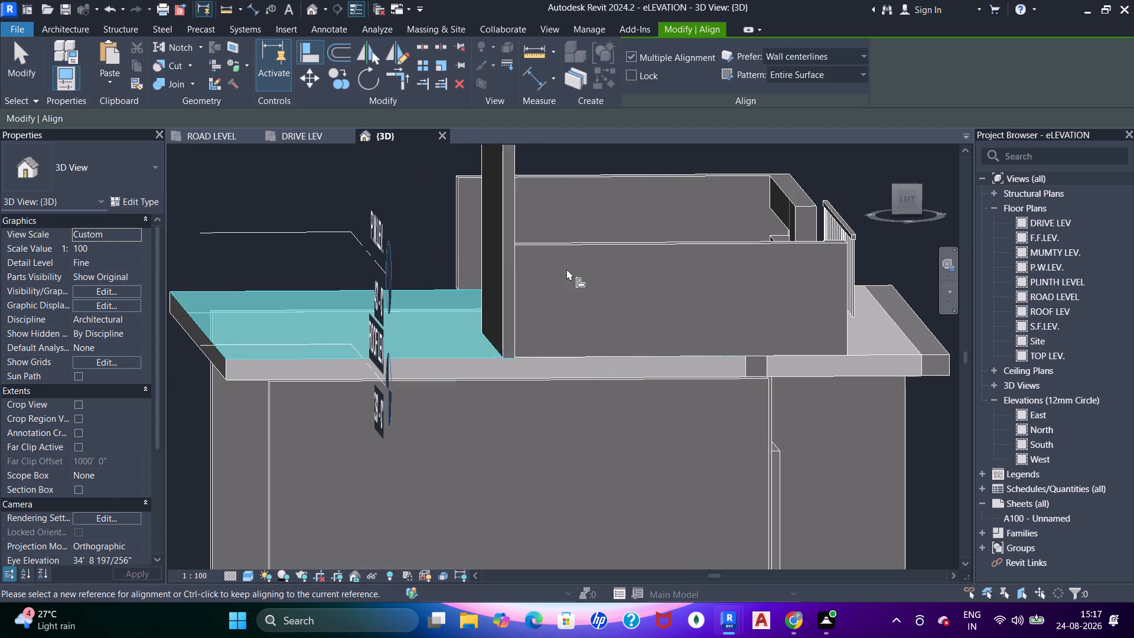
key("Escape")
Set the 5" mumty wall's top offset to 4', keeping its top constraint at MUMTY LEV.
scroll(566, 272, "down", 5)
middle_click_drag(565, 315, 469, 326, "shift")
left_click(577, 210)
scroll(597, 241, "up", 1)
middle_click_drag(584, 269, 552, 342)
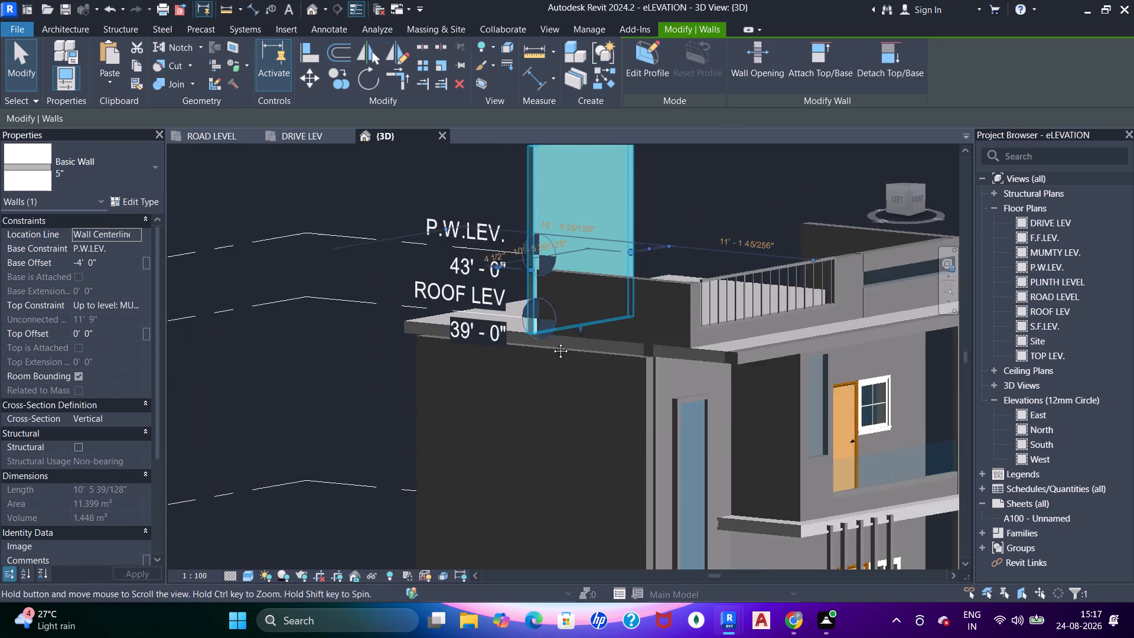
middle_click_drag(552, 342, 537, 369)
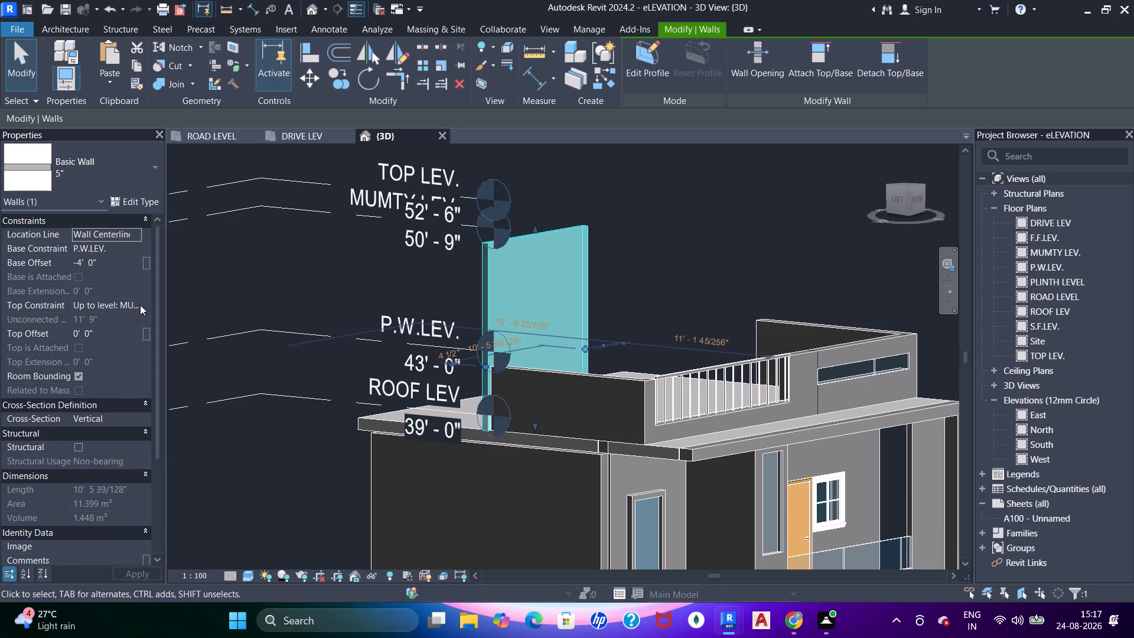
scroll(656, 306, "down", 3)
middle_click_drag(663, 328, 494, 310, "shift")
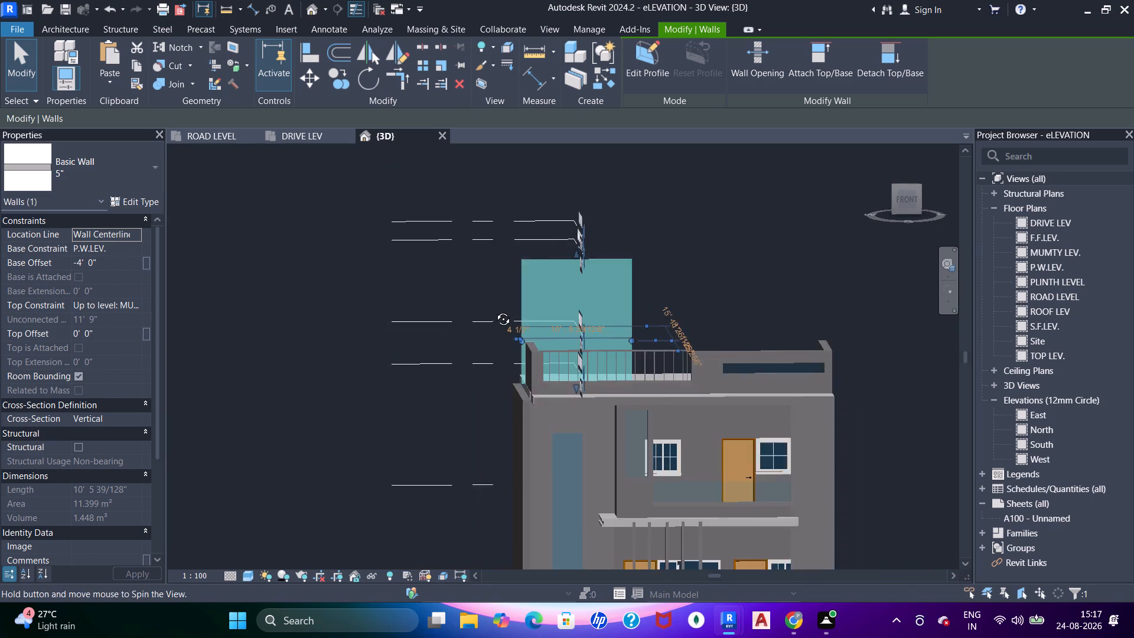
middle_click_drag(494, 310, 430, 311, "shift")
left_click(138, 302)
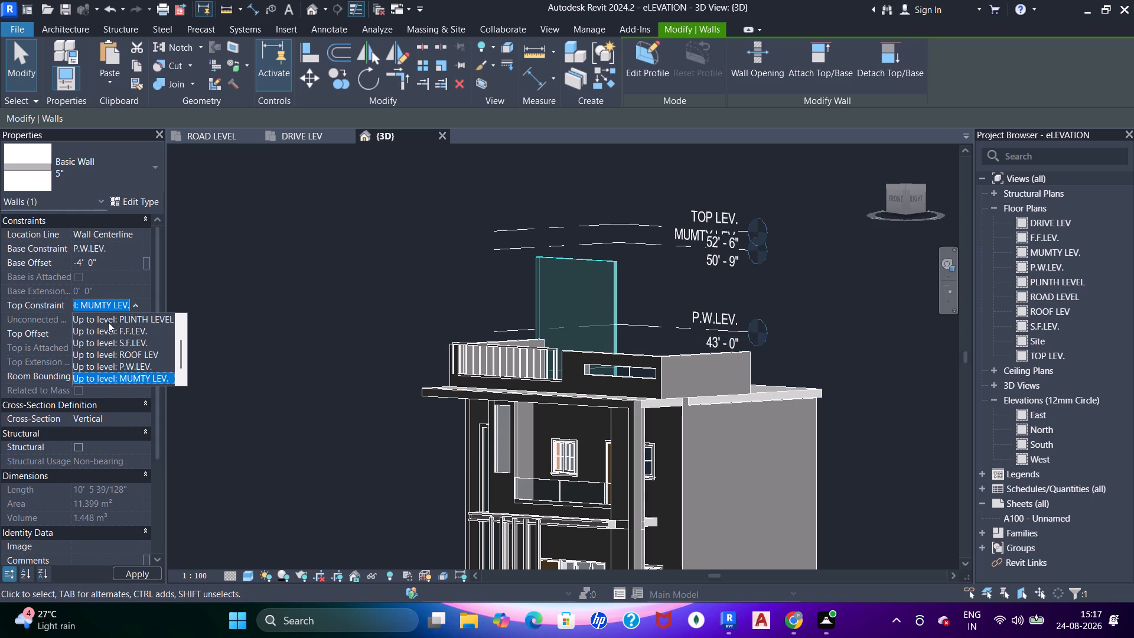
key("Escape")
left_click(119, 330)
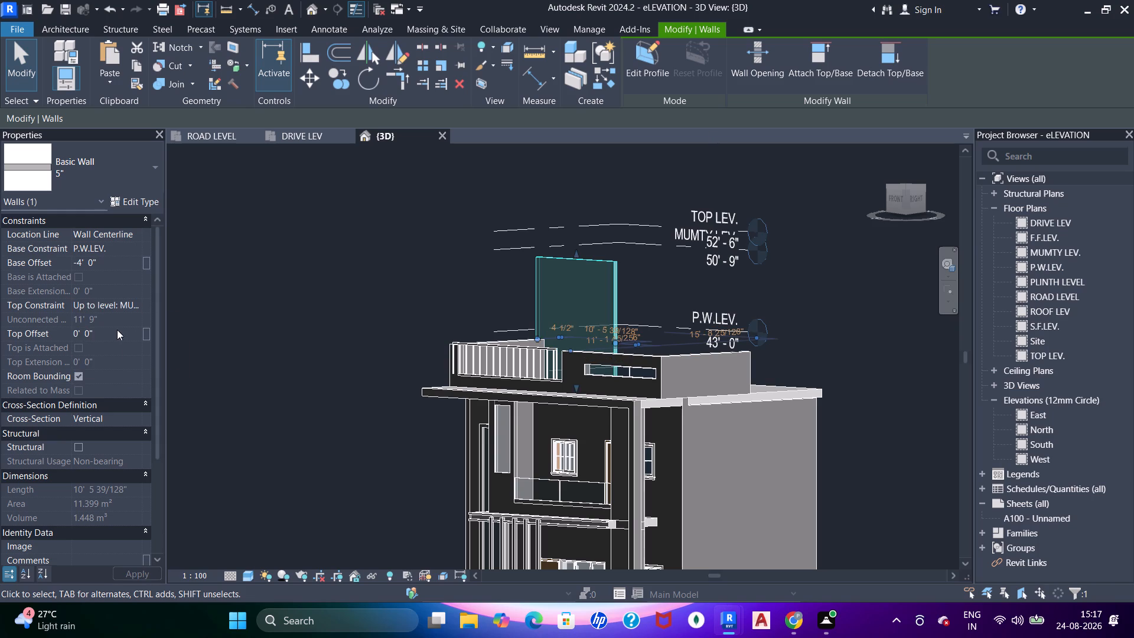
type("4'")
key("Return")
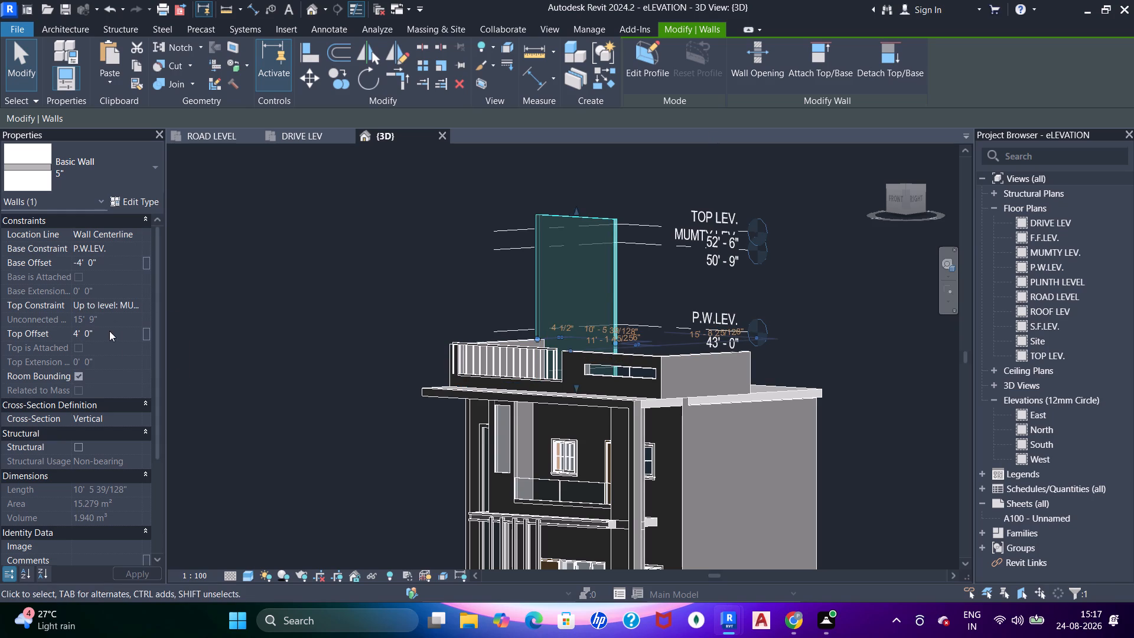
Set the 5" mumty wall's top offset to -4'.
left_click(109, 331)
type("-4'")
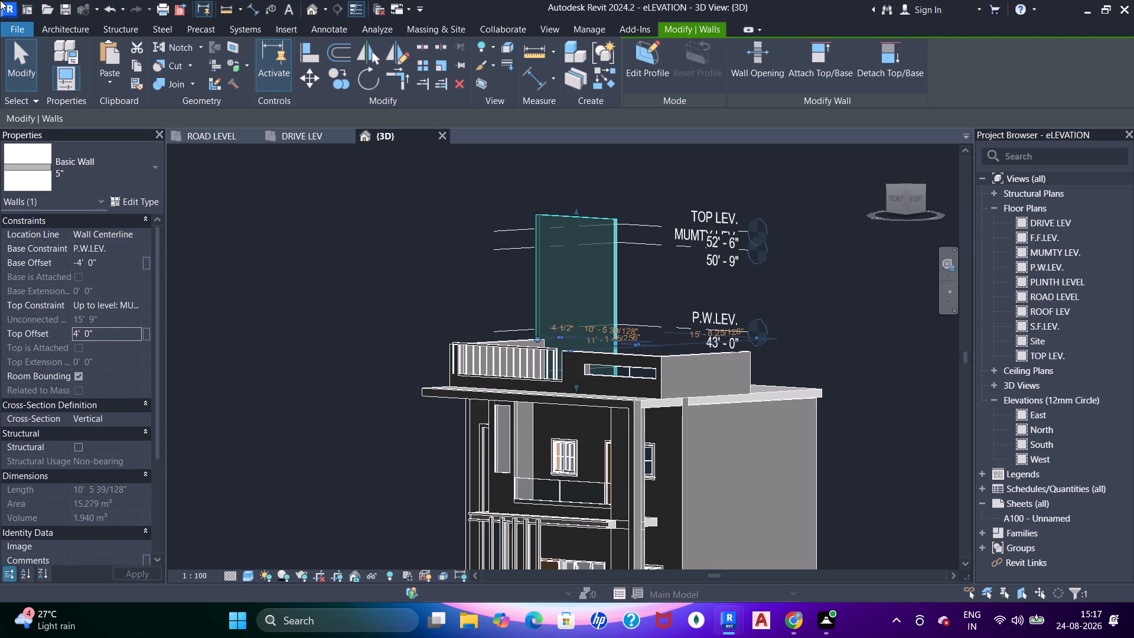
key("Return")
left_click(541, 292)
key("Escape")
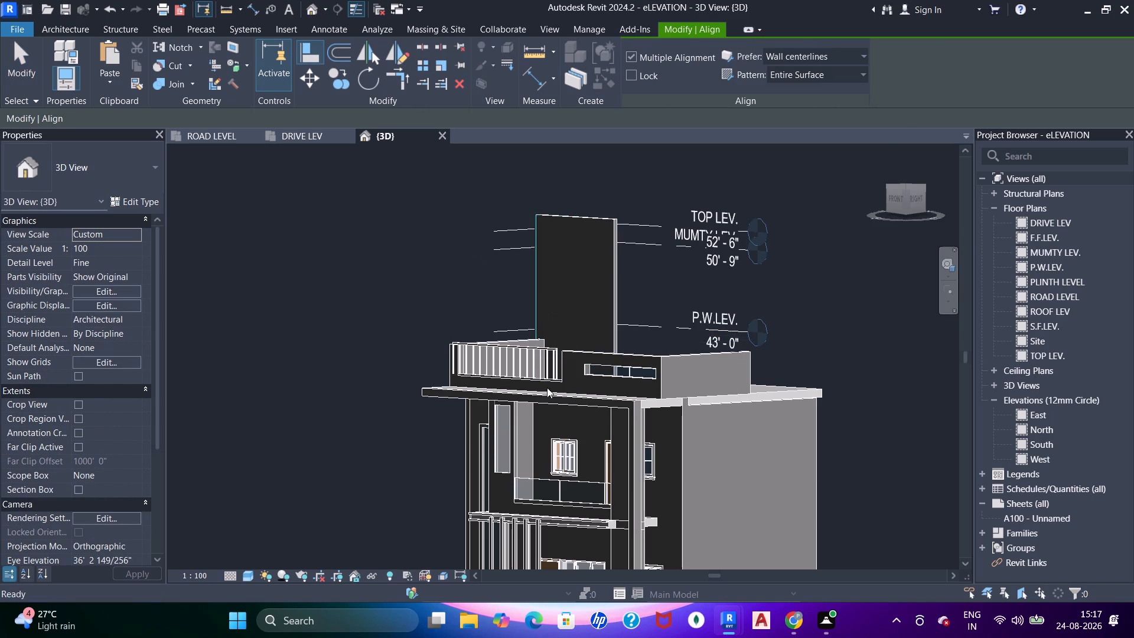
key("Escape")
key("Escape")
left_click(562, 292)
left_click(116, 333)
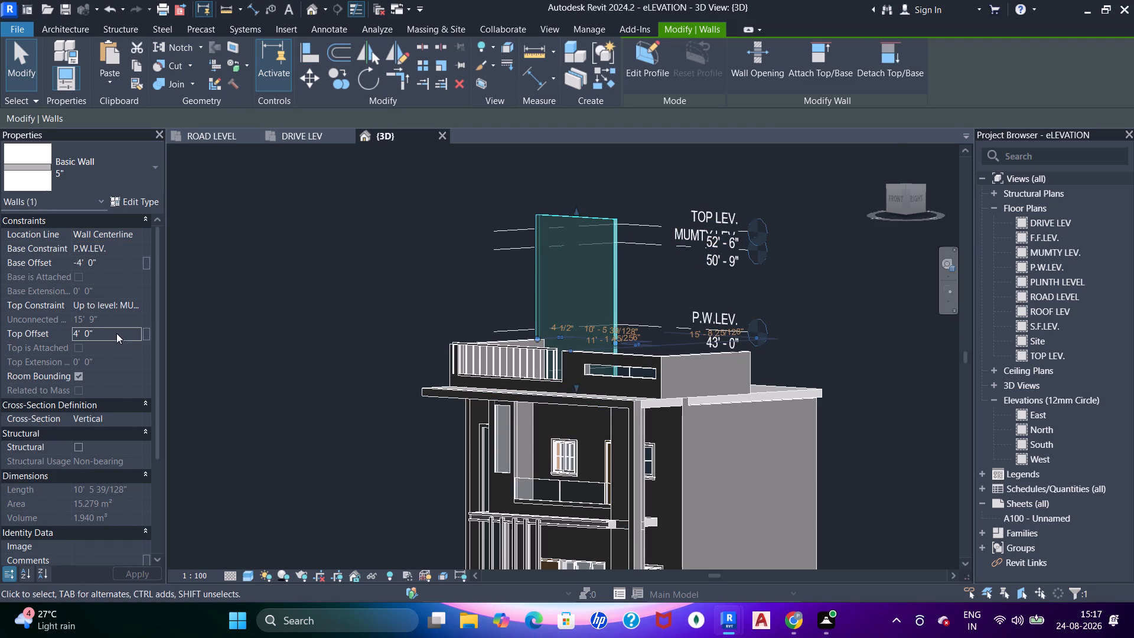
type("-4'")
key("Return")
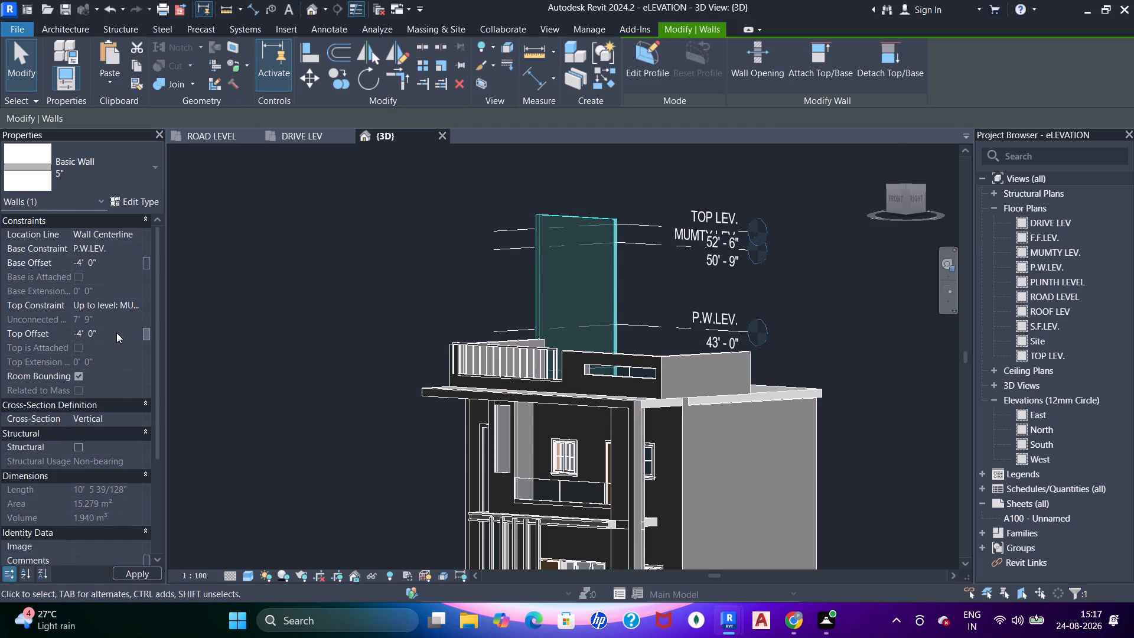
key("Escape")
middle_click_drag(532, 316, 664, 363, "shift")
middle_click_drag(582, 368, 551, 287, "shift")
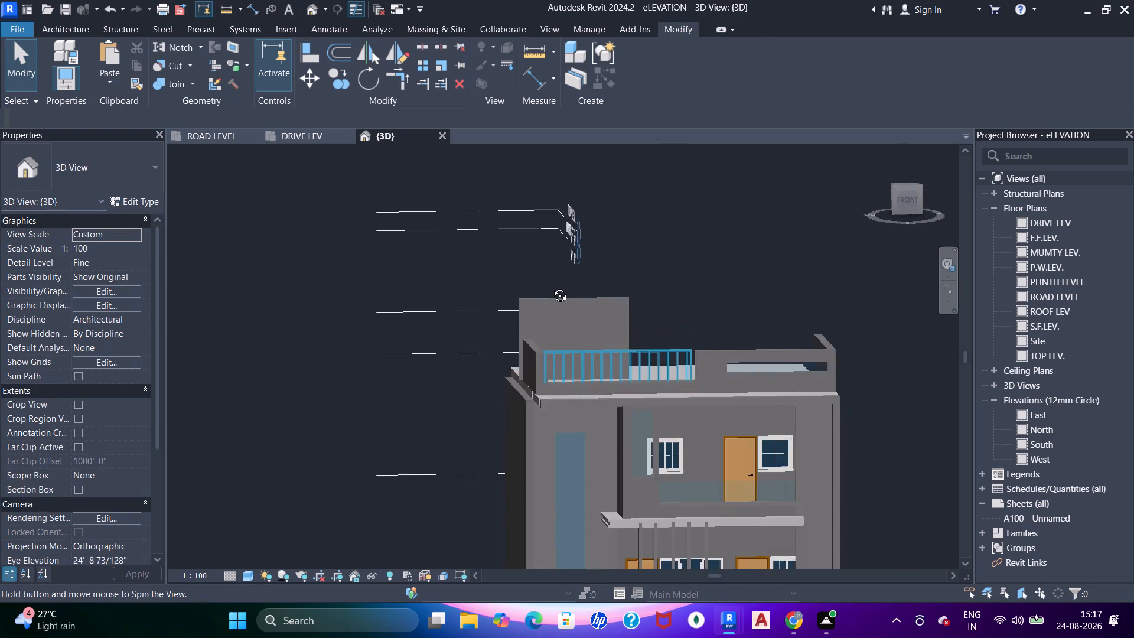
middle_click_drag(551, 287, 585, 323, "shift")
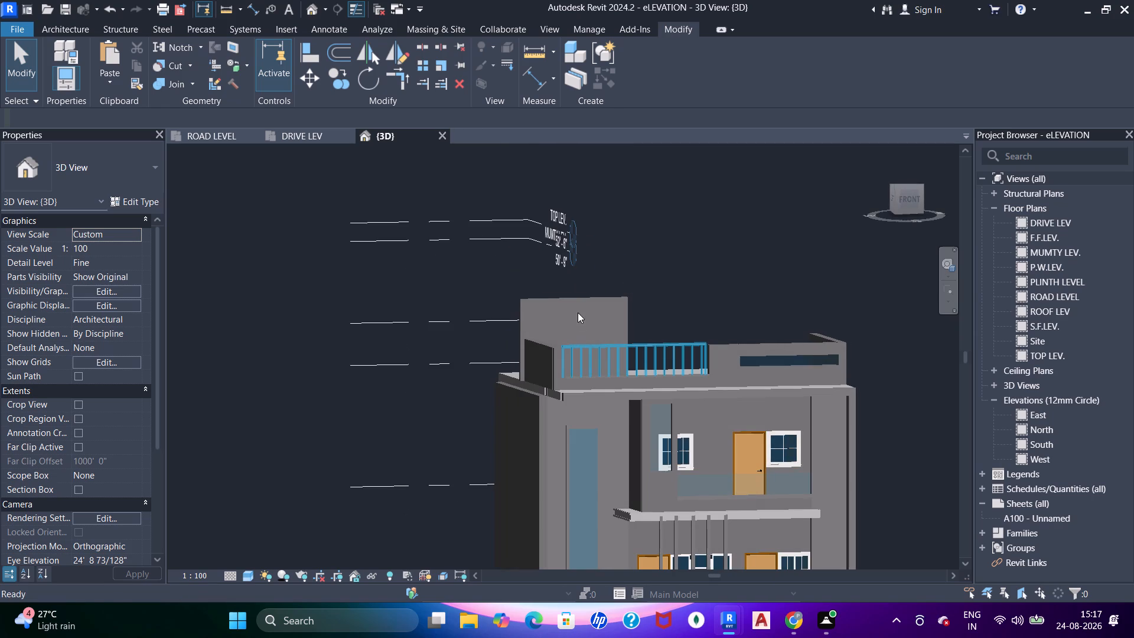
Set the 5" mumty wall's top offset to 0, keeping its top constraint at MUMTY LEV.
middle_click_drag(571, 312, 530, 289, "shift")
left_click(543, 308)
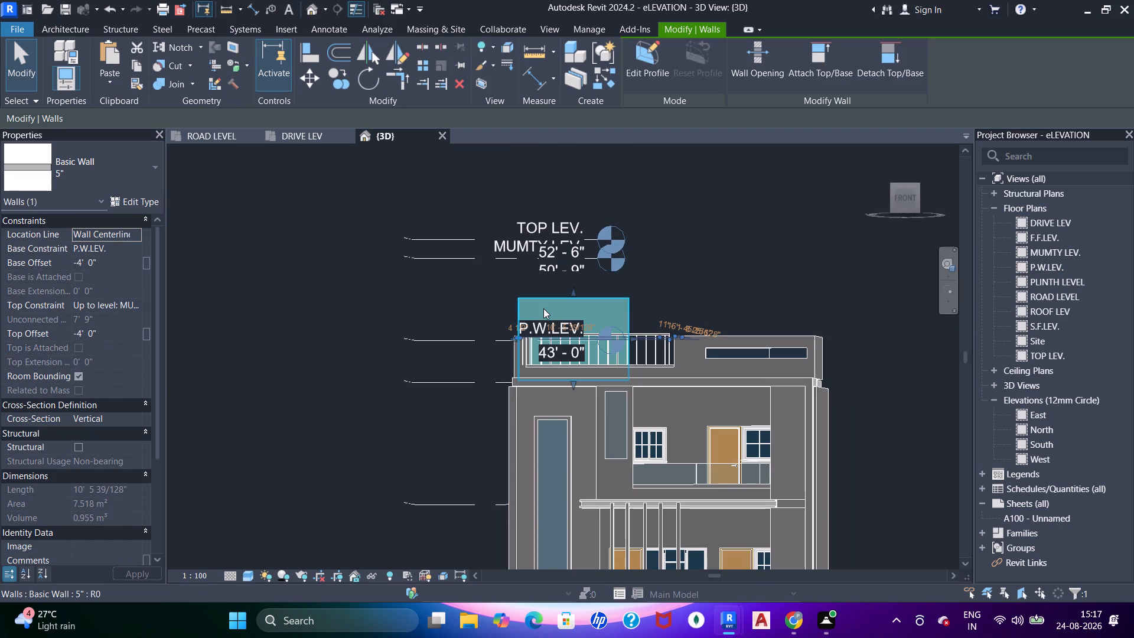
middle_click_drag(512, 356, 570, 375, "shift")
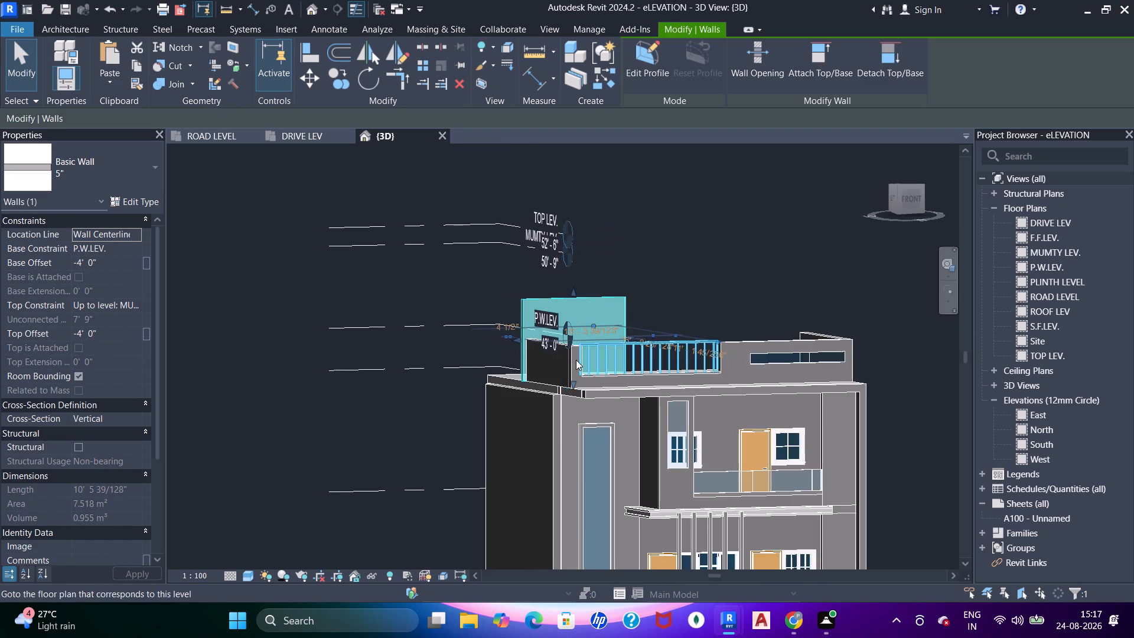
scroll(576, 360, "down", 2)
scroll(576, 356, "up", 3)
middle_click_drag(602, 370, 554, 353, "shift")
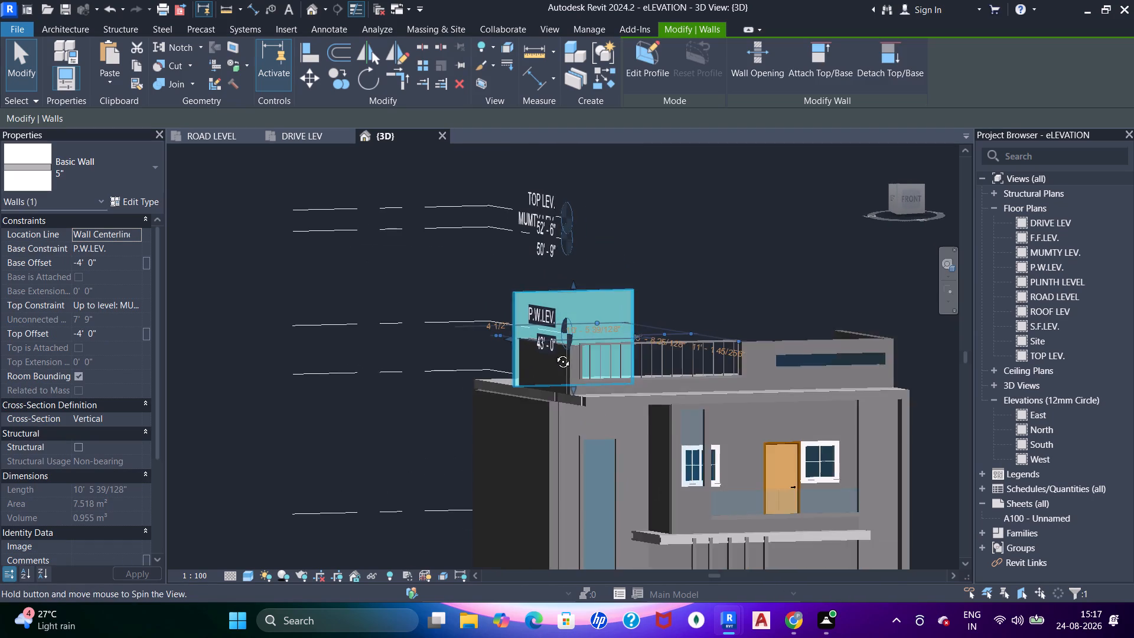
middle_click_drag(554, 353, 554, 366, "shift")
middle_click(554, 366, "shift")
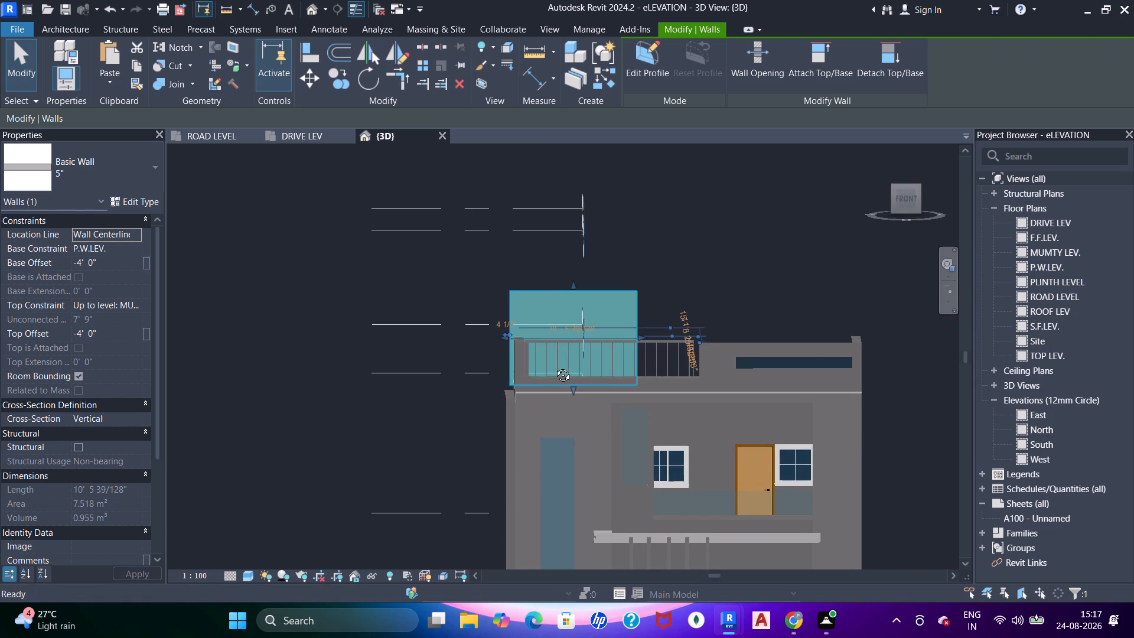
left_click(900, 201)
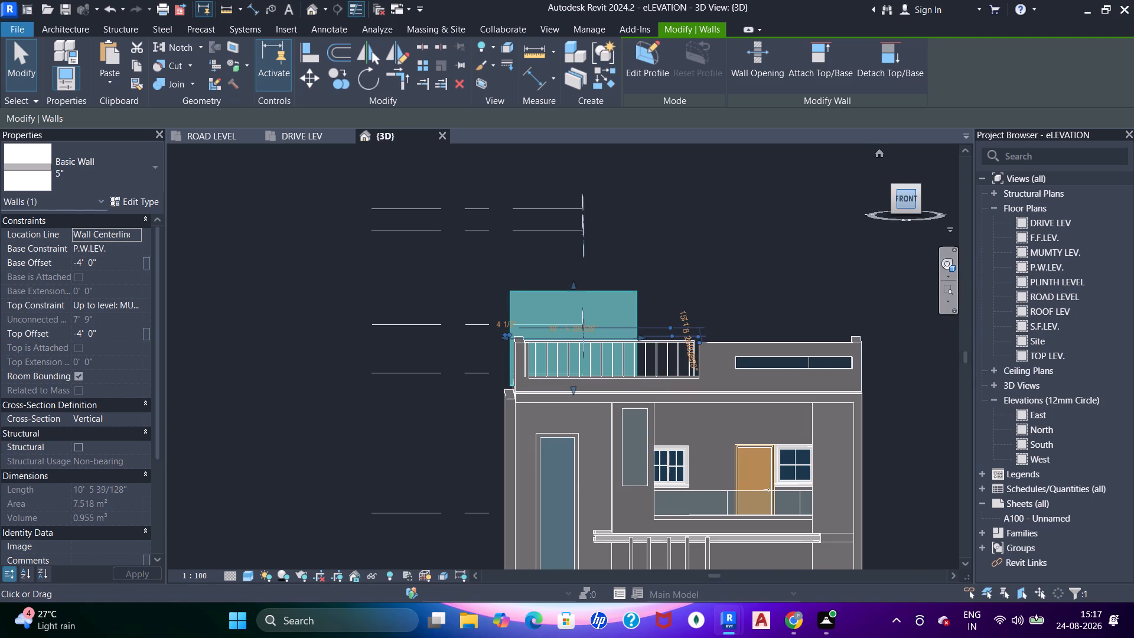
scroll(672, 310, "down", 4)
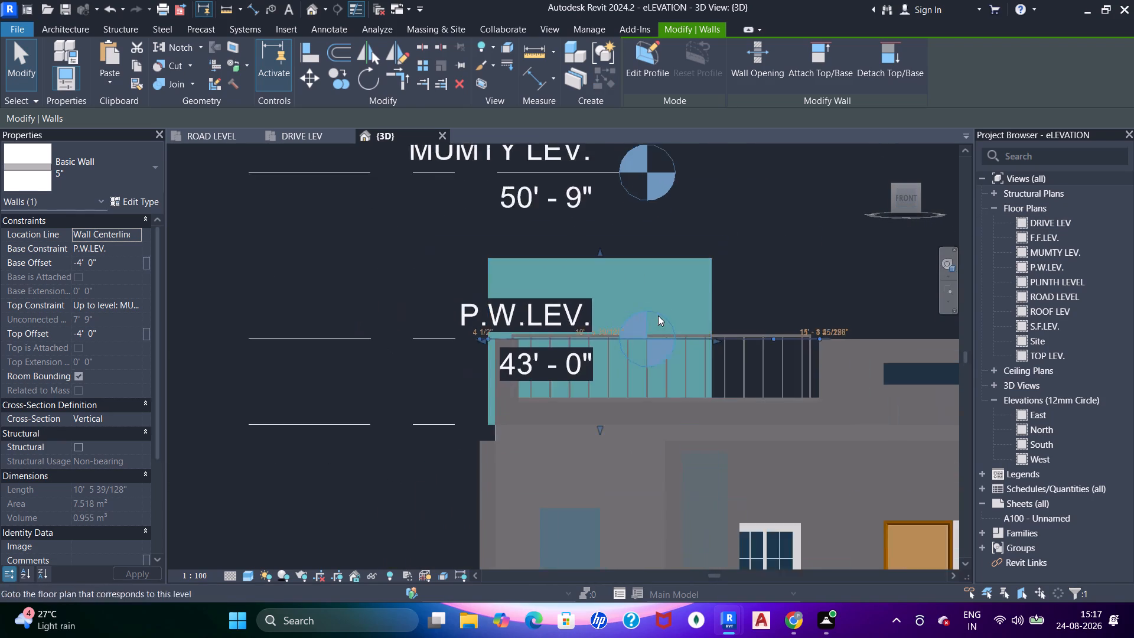
middle_click_drag(644, 298, 644, 330)
scroll(642, 331, "up", 1)
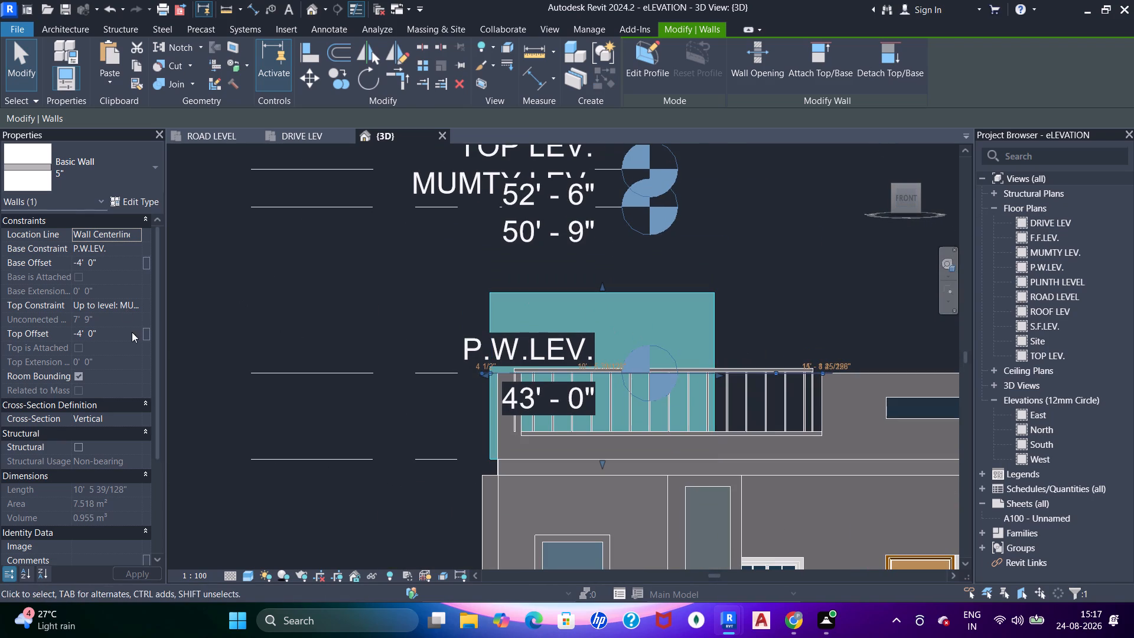
left_click(116, 335)
key("0")
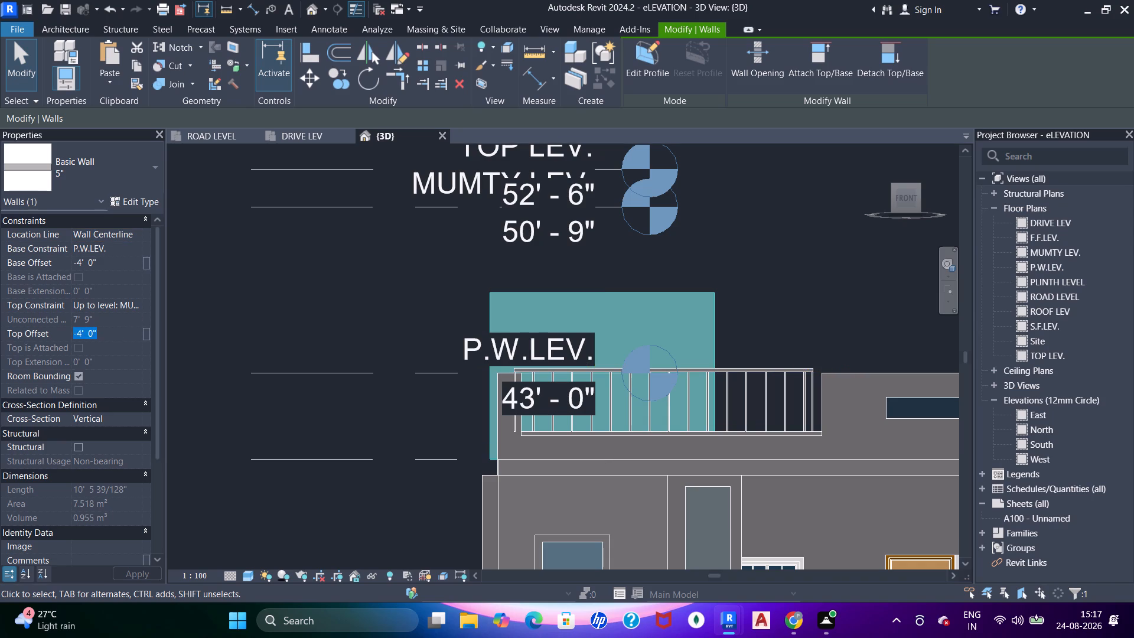
key("Return")
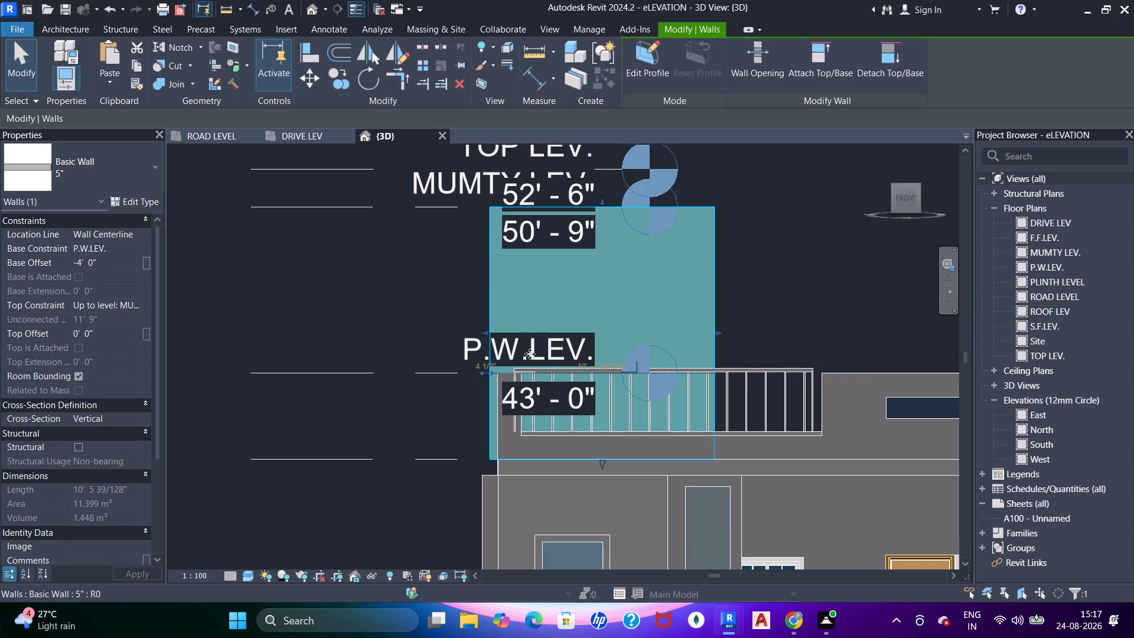
Study the mumty and roof parapet in the DRIVE LEV elevation drawing and rendered image against the {3D} model.
scroll(527, 356, "down", 2)
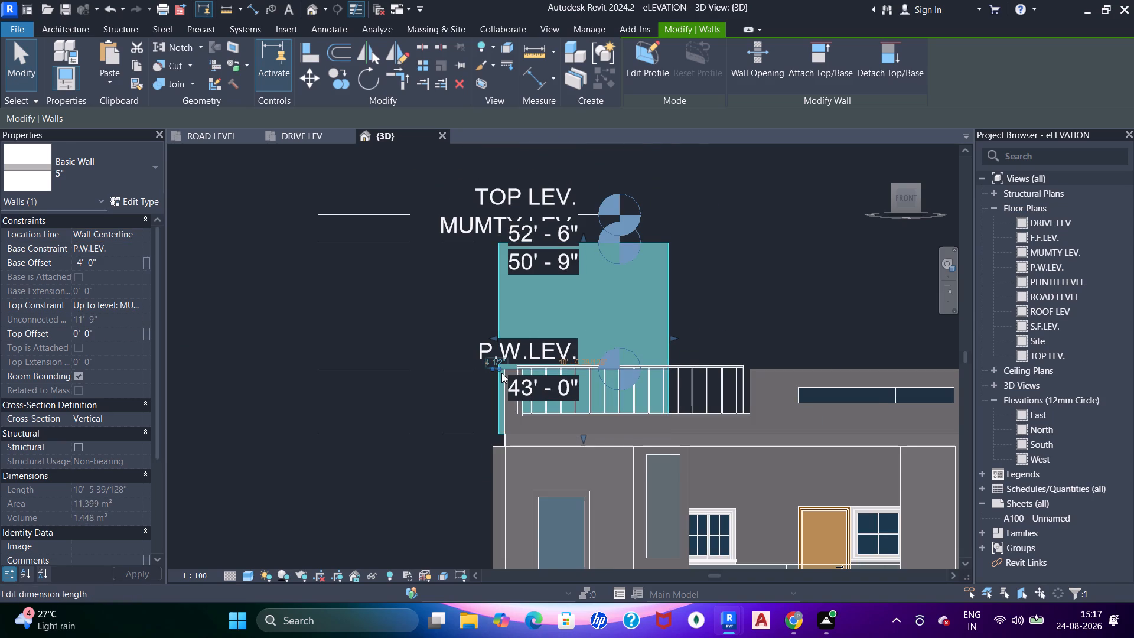
middle_click_drag(501, 373, 555, 411, "shift")
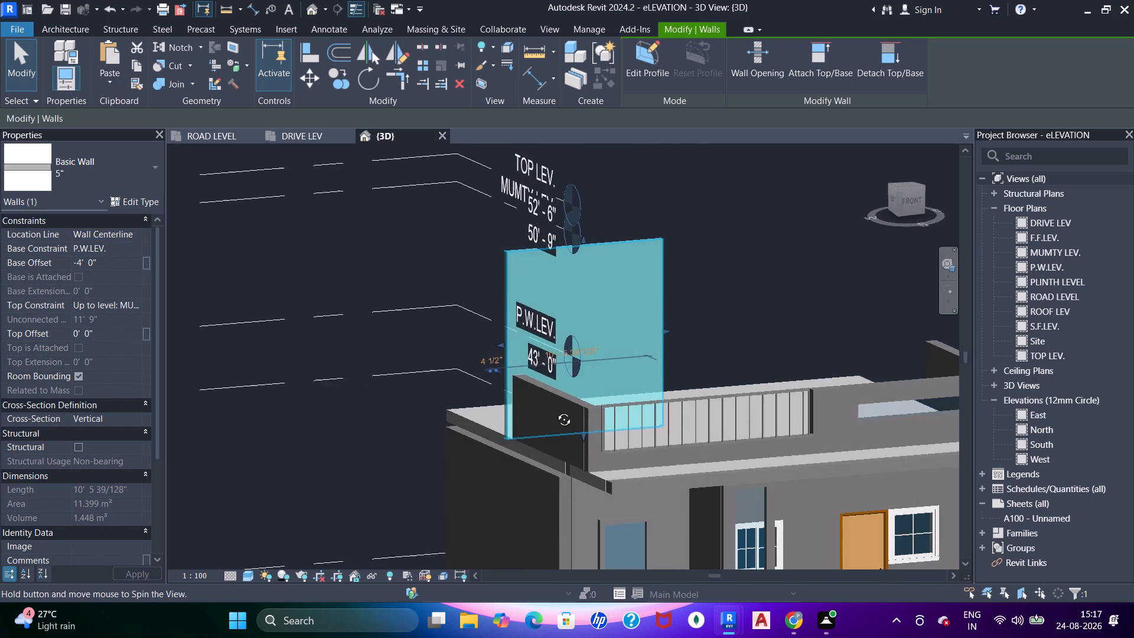
middle_click_drag(555, 411, 546, 385, "shift")
left_click(288, 141)
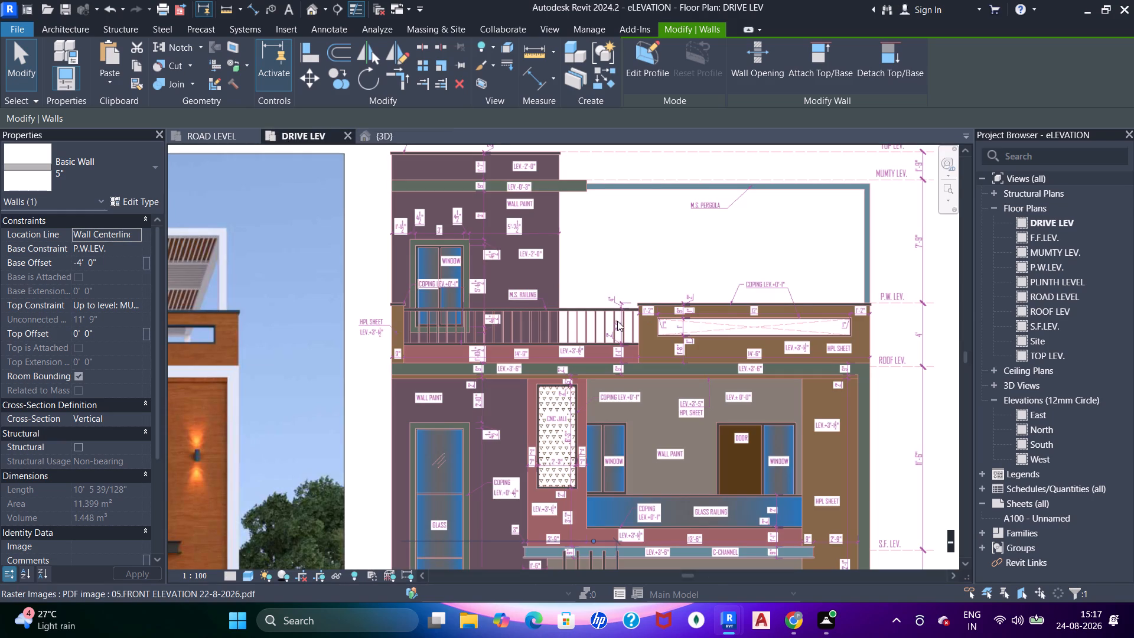
middle_click_drag(490, 337, 517, 369)
key("Escape")
key("Escape")
key("Escape")
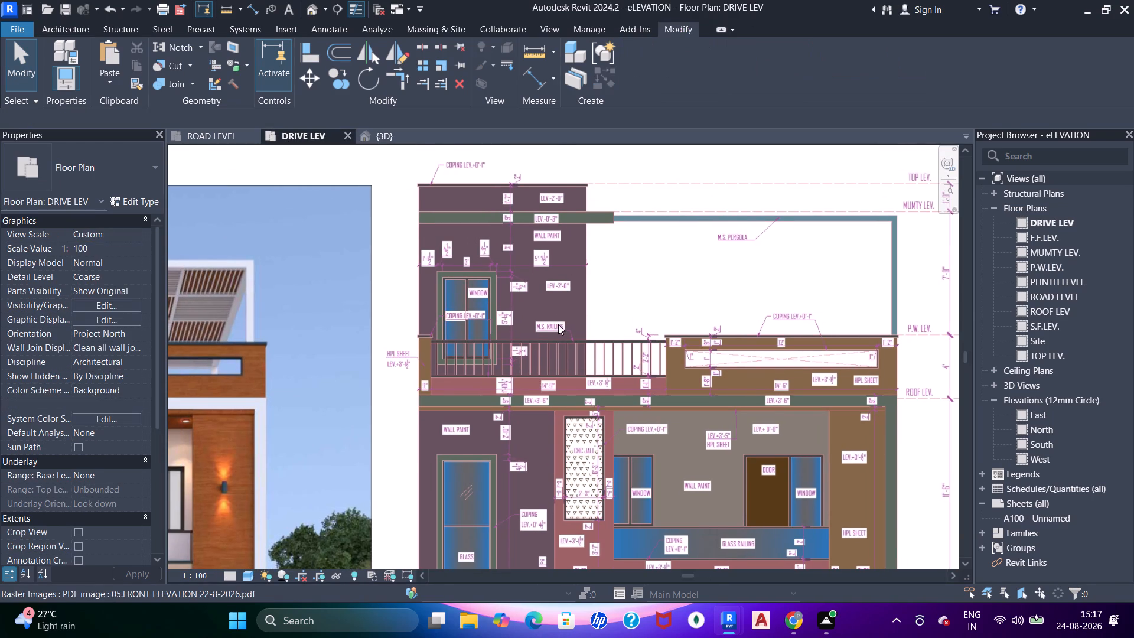
key("Escape")
key("Escape")
scroll(565, 311, "up", 1)
middle_click_drag(563, 308, 656, 319)
middle_click_drag(660, 314, 687, 304)
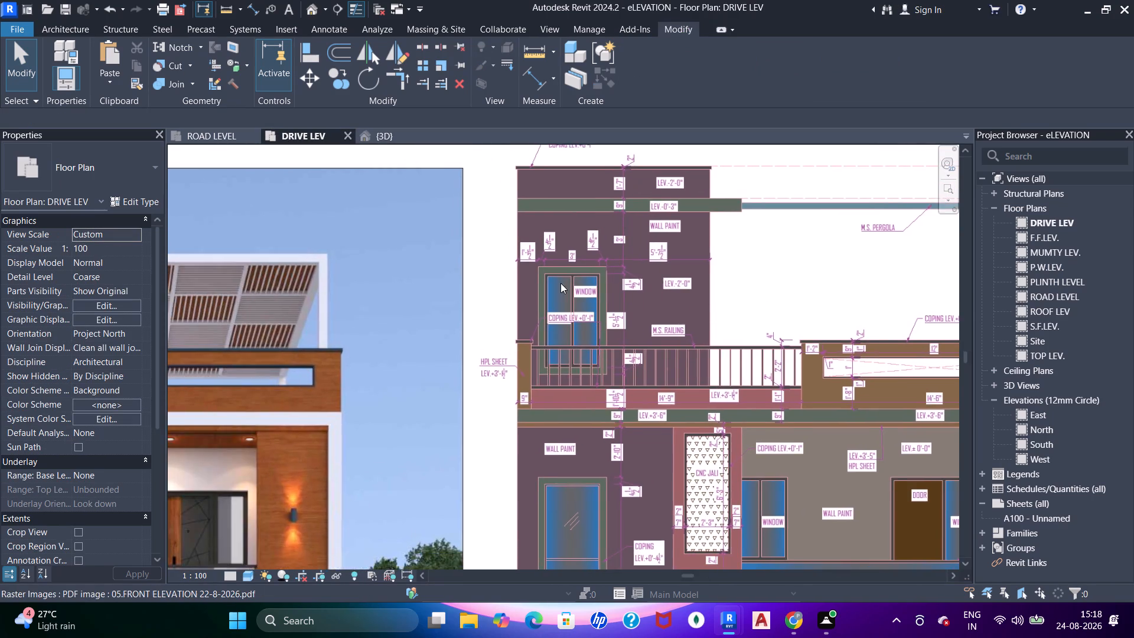
scroll(493, 272, "down", 2)
middle_click_drag(502, 314, 754, 294)
middle_click_drag(432, 305, 488, 320)
scroll(477, 307, "up", 1)
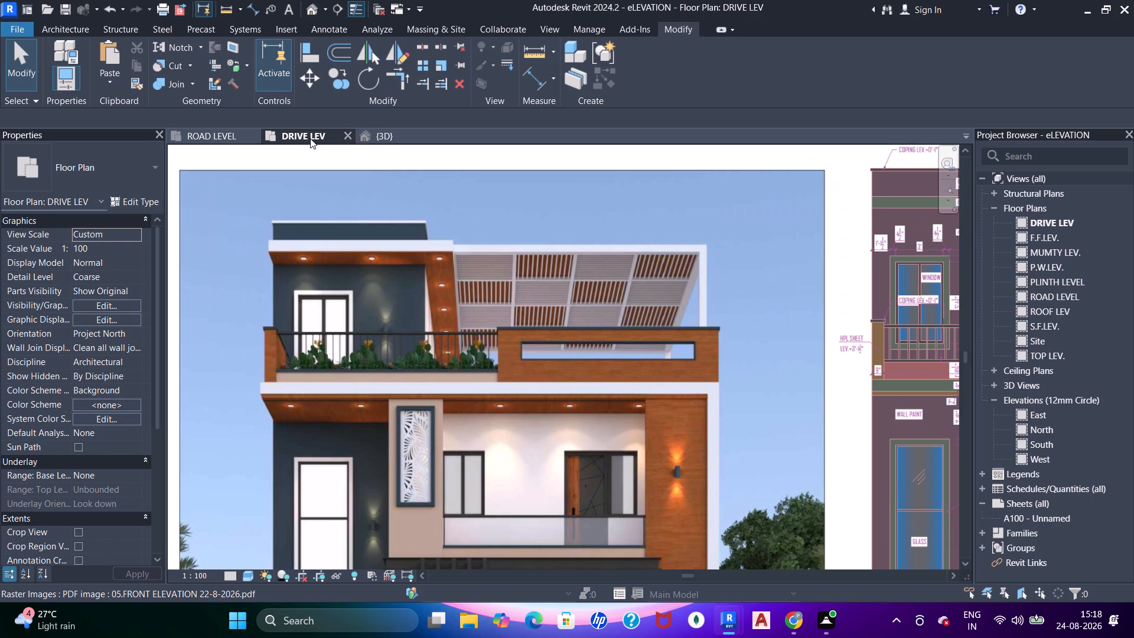
left_click(385, 138)
middle_click_drag(602, 343, 471, 425, "shift")
left_click(302, 138)
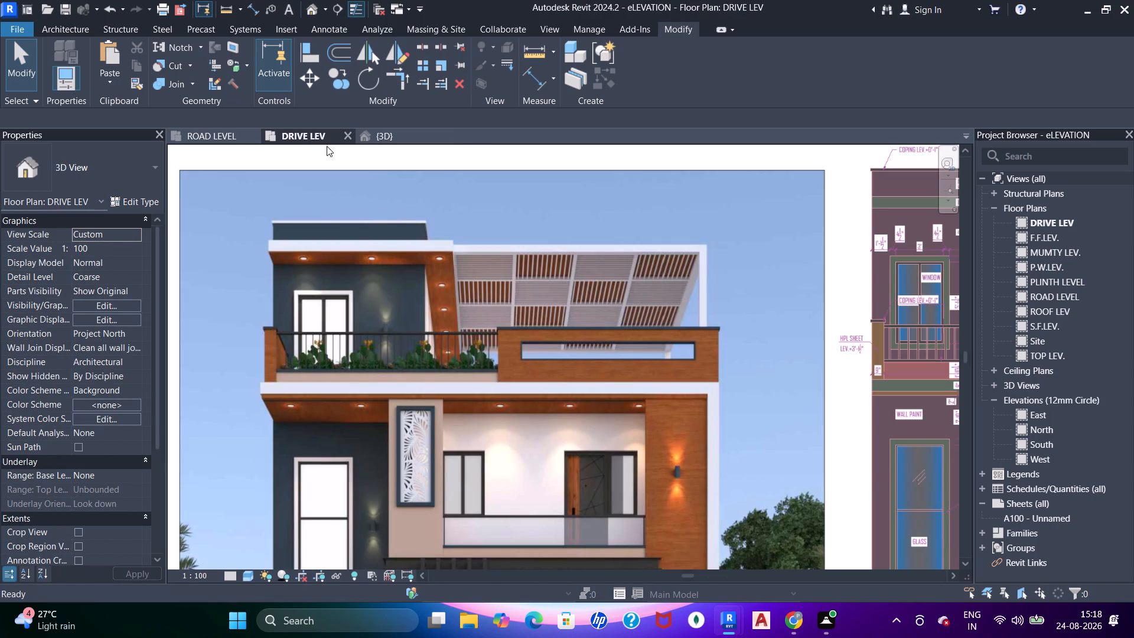
left_click(395, 131)
middle_click_drag(602, 334, 461, 343, "shift")
middle_click(456, 342, "shift")
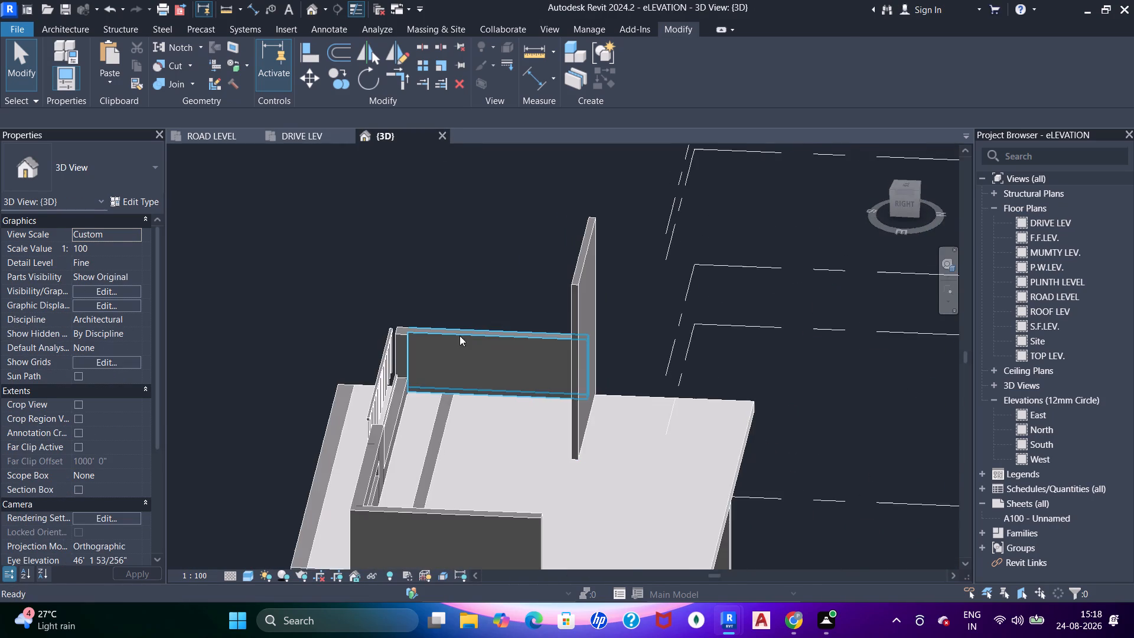
middle_click_drag(463, 359, 731, 373, "shift")
middle_click_drag(415, 406, 582, 325, "shift")
middle_click_drag(579, 326, 537, 339, "shift")
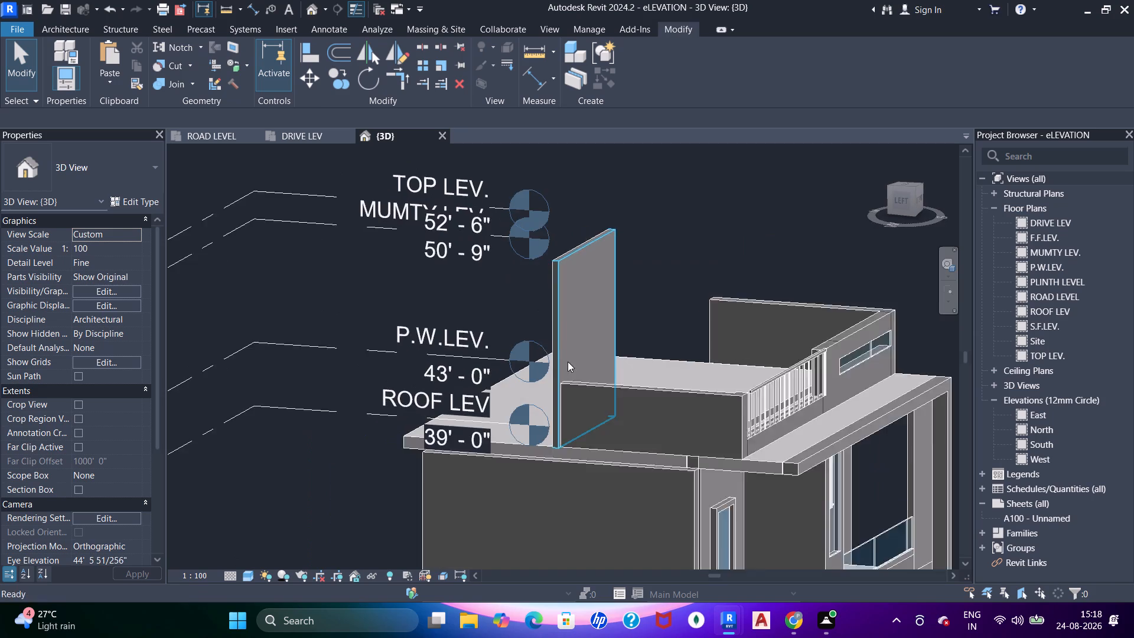
Shorten the 9" parapet wall on the building's left side from its rear end to a length of 9' 7".
scroll(566, 370, "up", 4)
left_click(608, 428)
middle_click_drag(594, 443, 537, 314)
scroll(531, 344, "down", 4)
middle_click_drag(542, 362, 585, 378, "shift")
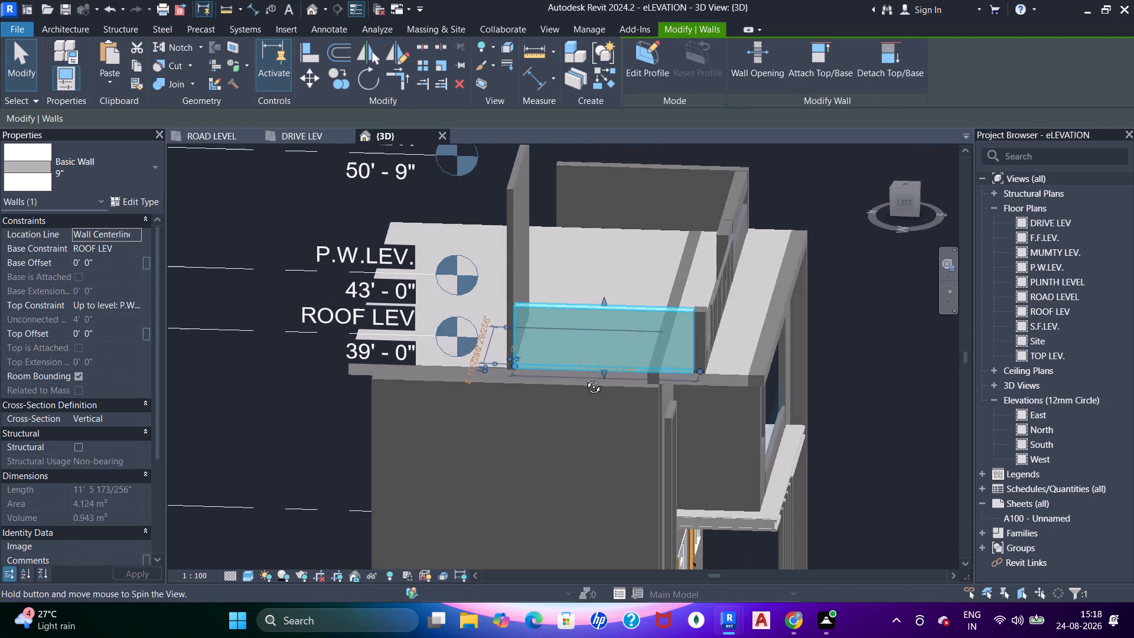
middle_click_drag(585, 378, 559, 370, "shift")
scroll(533, 360, "up", 5)
middle_click_drag(522, 372, 537, 350, "shift")
scroll(523, 368, "up", 4)
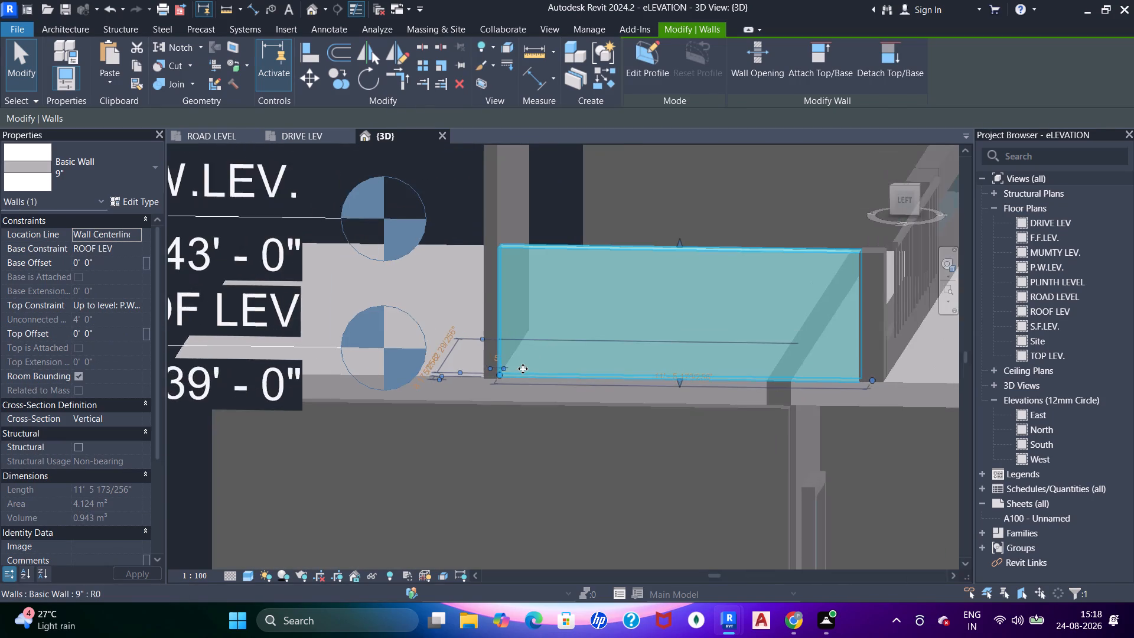
left_click_drag(487, 378, 582, 378)
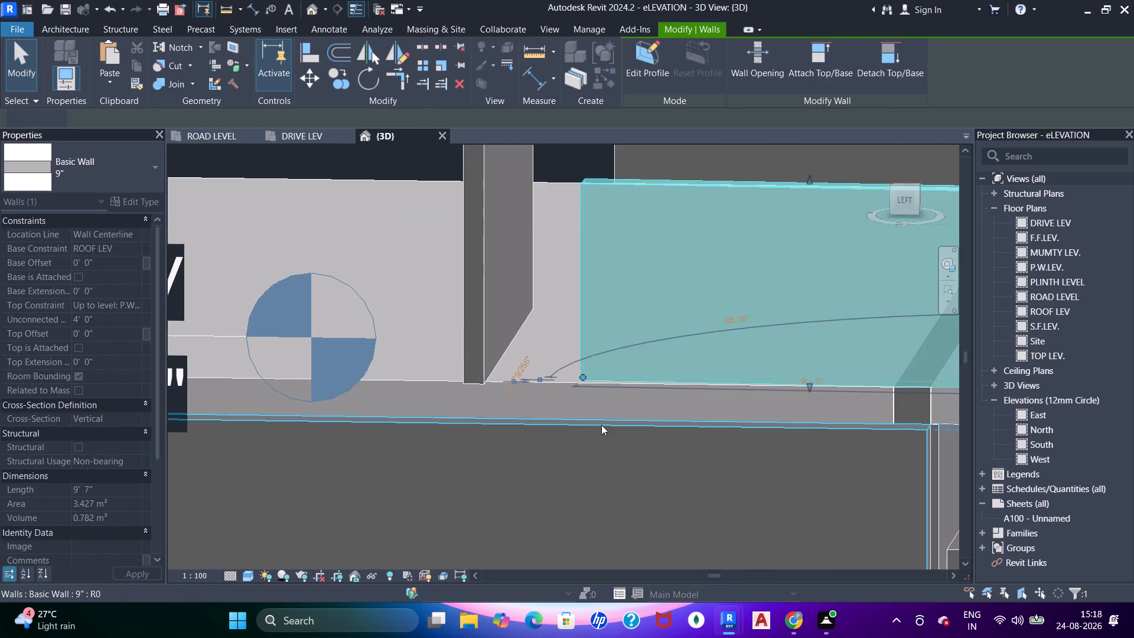
key("Escape")
Align the outer face of the left-side 9" parapet wall with the side edge of the roof slab.
key("a")
key("a")
type("aa")
left_click_drag(634, 403, 634, 396)
left_click(634, 335)
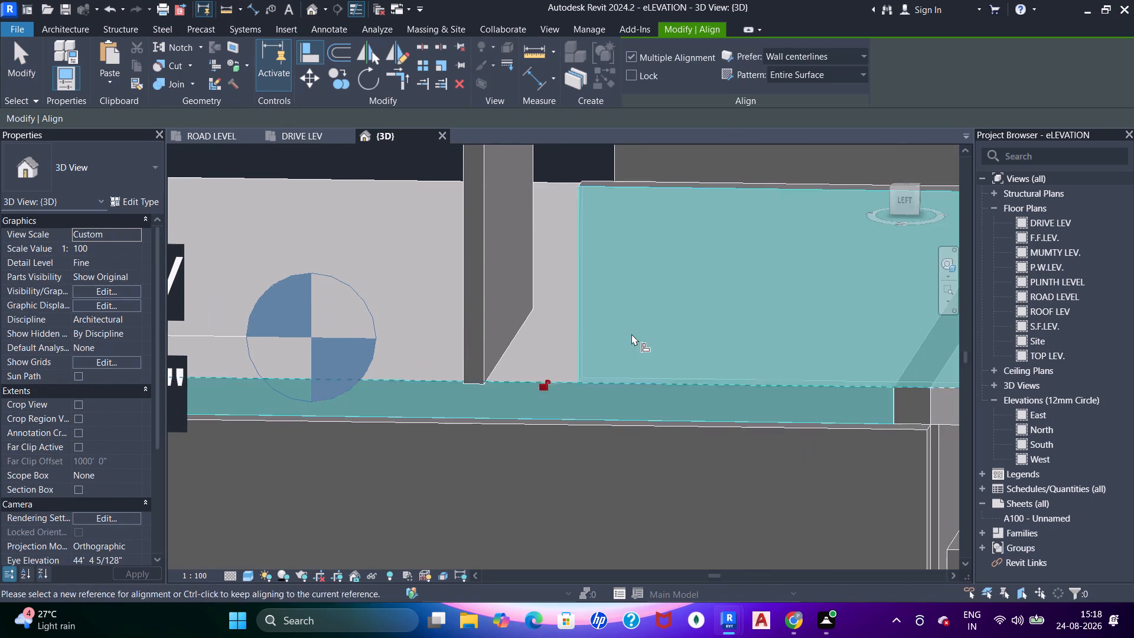
key("Escape")
Align the front face of the 5" mumty wall with the rear end of the shortened left-side parapet wall.
scroll(631, 331, "down", 6)
middle_click_drag(652, 371, 368, 447, "shift")
middle_click_drag(688, 391, 566, 398, "shift")
key("a")
key("a")
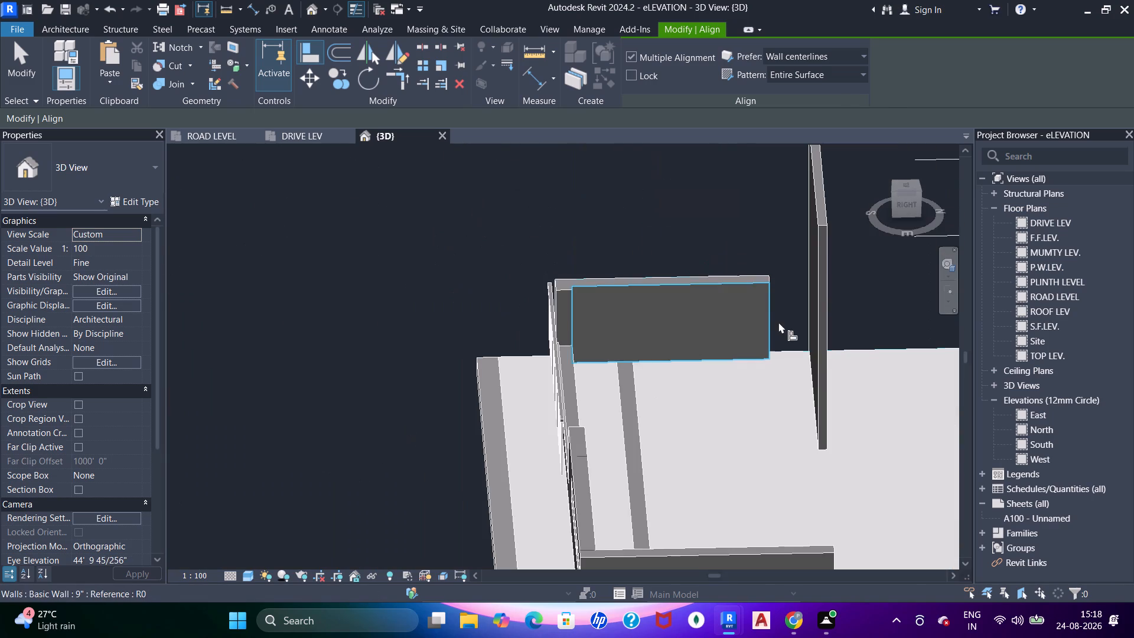
key("a")
left_click(775, 312)
left_click(810, 336)
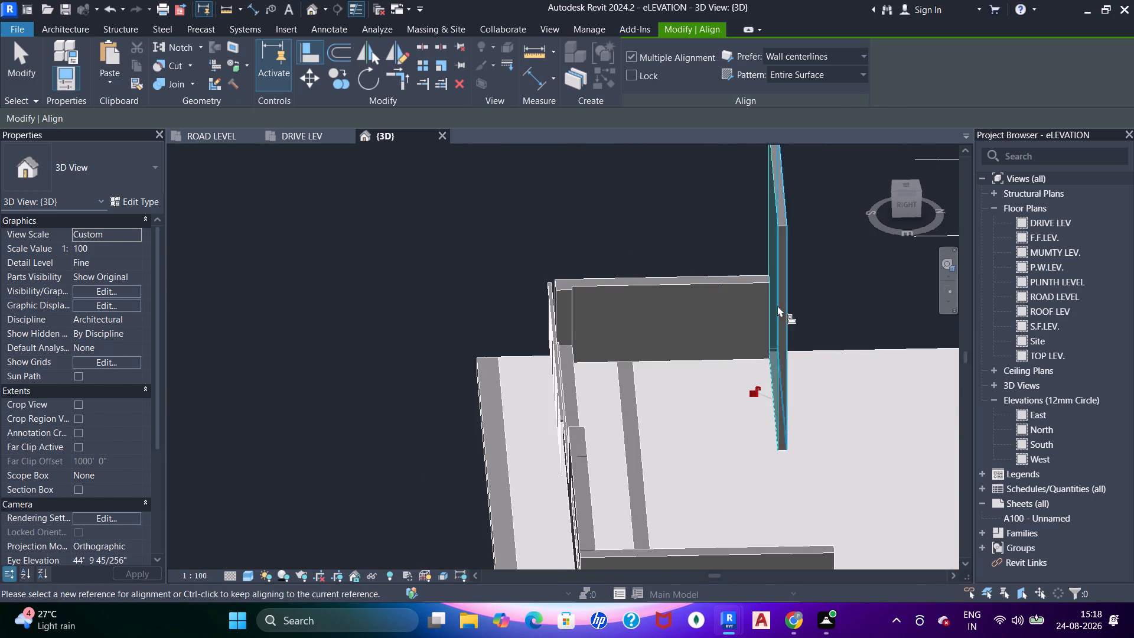
scroll(775, 315, "down", 3)
middle_click_drag(761, 384, 738, 308)
key("Escape")
key("Escape")
Align the rear end of the right-side 9" parapet wall with the front face of the mumty wall.
left_click(738, 409)
middle_click_drag(708, 368, 668, 316, "shift")
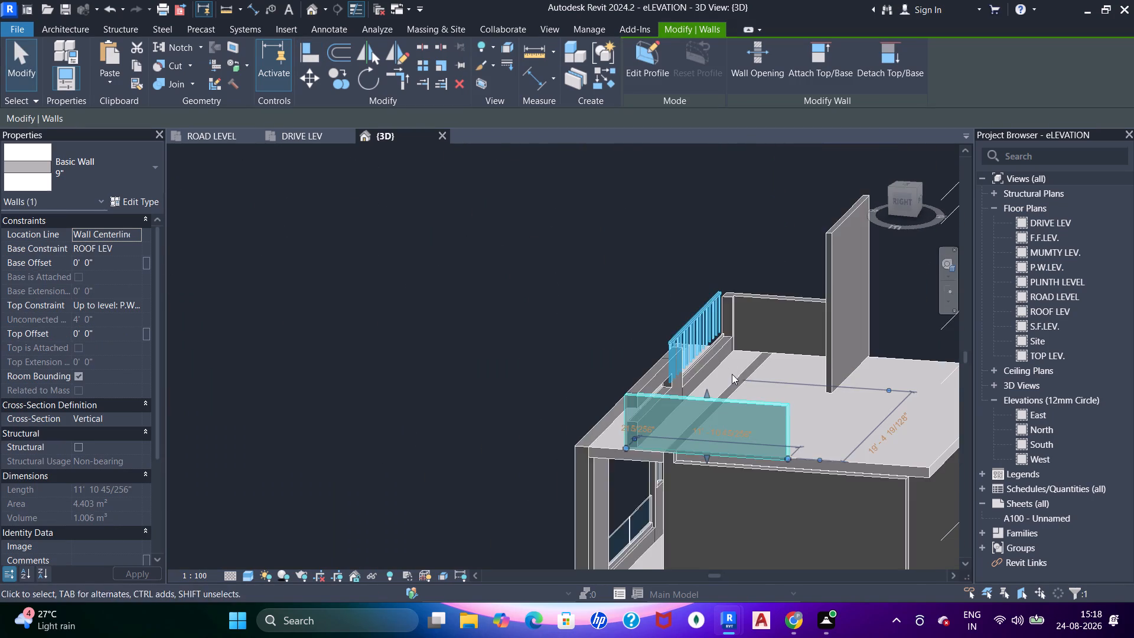
scroll(732, 374, "up", 1)
key("a")
key("a")
key("a")
scroll(824, 350, "up", 1)
middle_click_drag(822, 357, 848, 368, "shift")
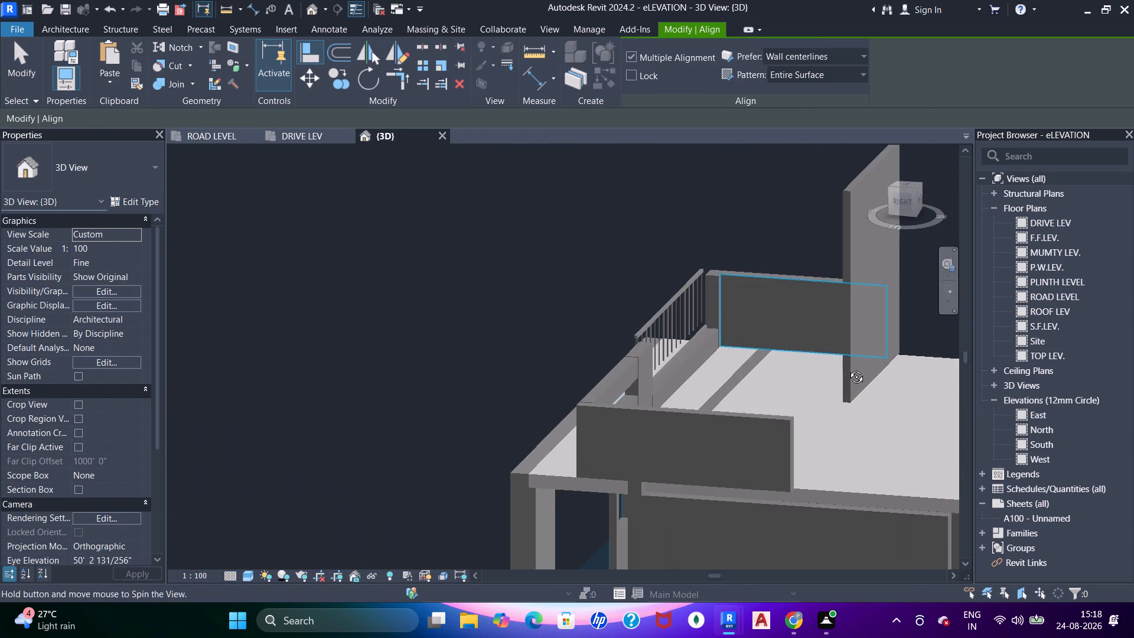
middle_click_drag(848, 368, 852, 370, "shift")
middle_click_drag(765, 321, 784, 330, "shift")
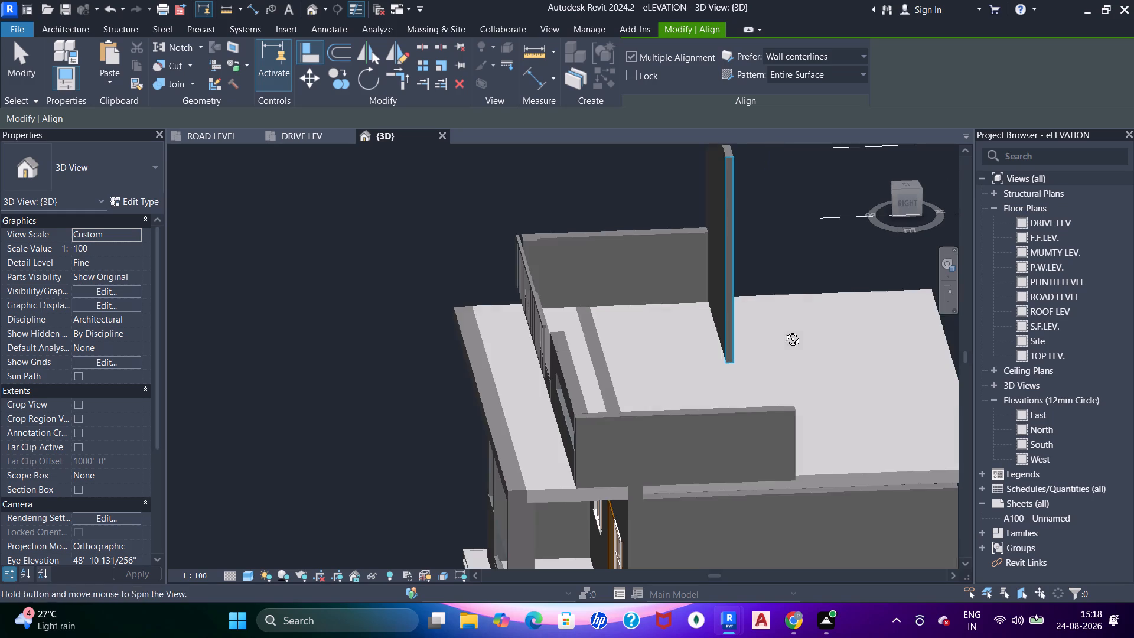
middle_click_drag(784, 330, 785, 330, "shift")
left_click(709, 297)
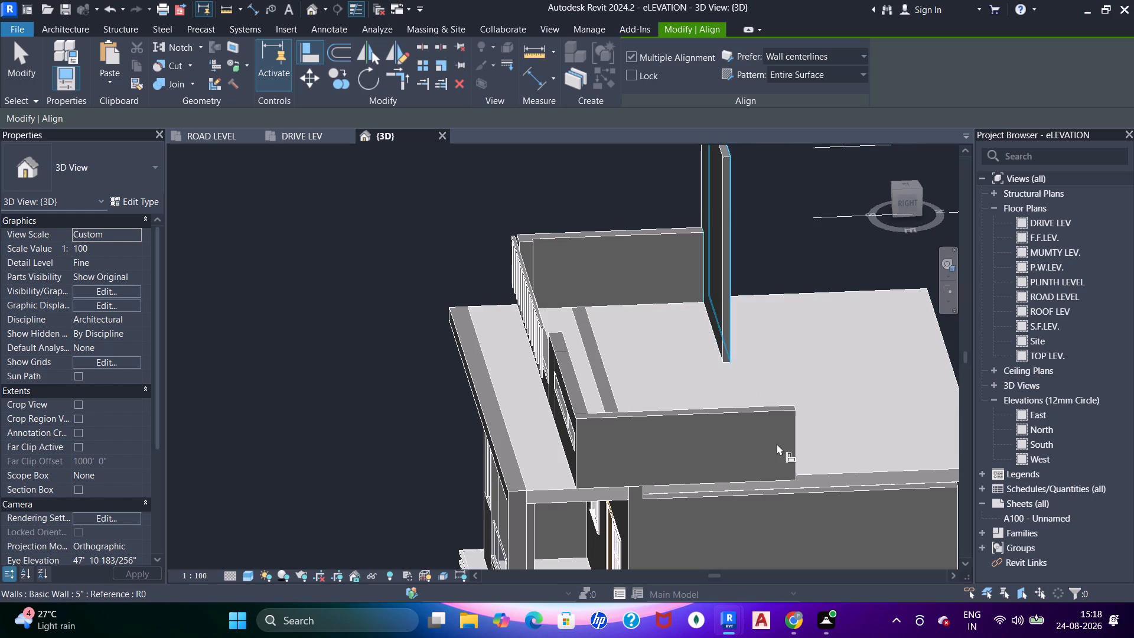
left_click(800, 440)
key("Escape")
key("Escape")
Draw a matching 5" wall with the mumty wall's constraints, running from its inner end toward the rear of the roof.
scroll(701, 396, "down", 4)
middle_click_drag(650, 422, 765, 450, "shift")
middle_click_drag(558, 393, 588, 400, "shift")
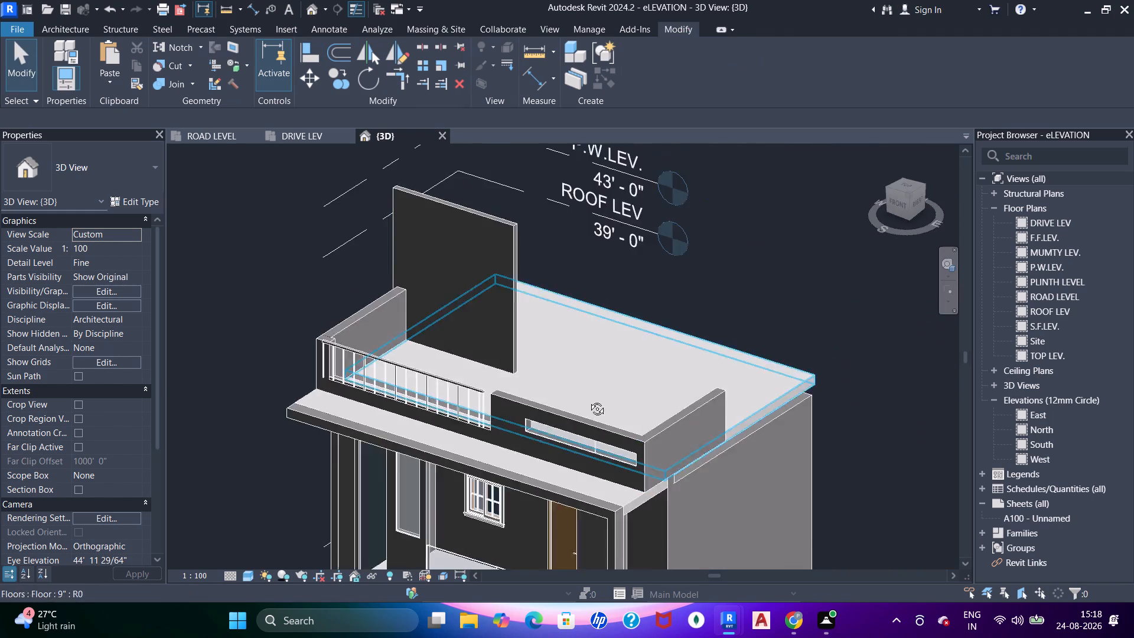
middle_click_drag(588, 400, 594, 398, "shift")
middle_click_drag(581, 408, 420, 380, "shift")
middle_click_drag(545, 369, 447, 409)
scroll(641, 338, "up", 2)
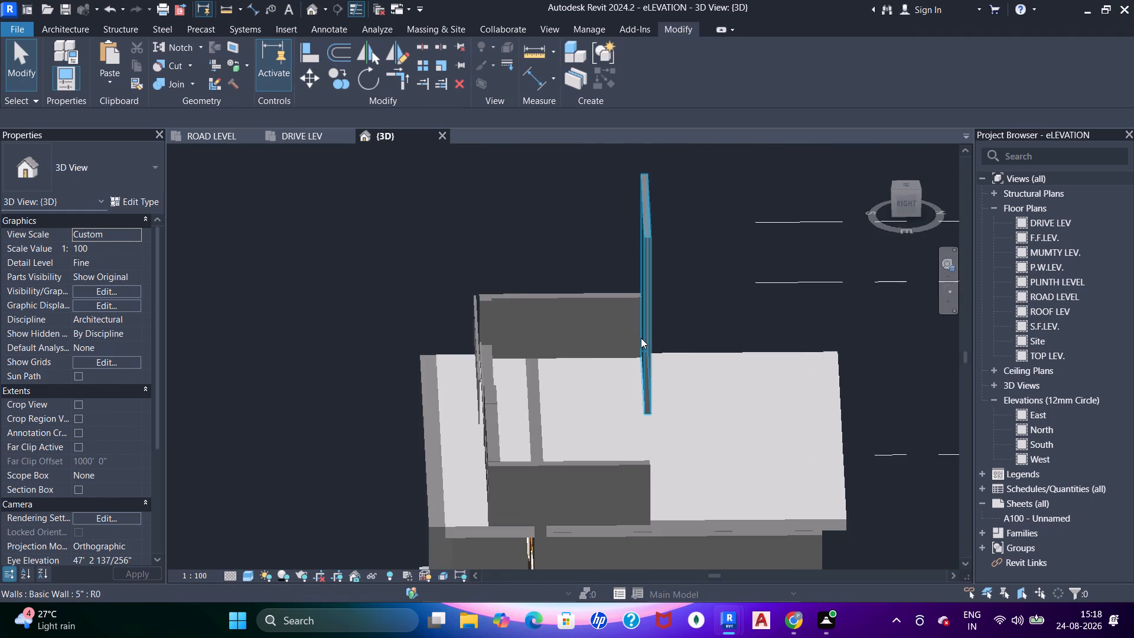
left_click(663, 230)
left_click(652, 214)
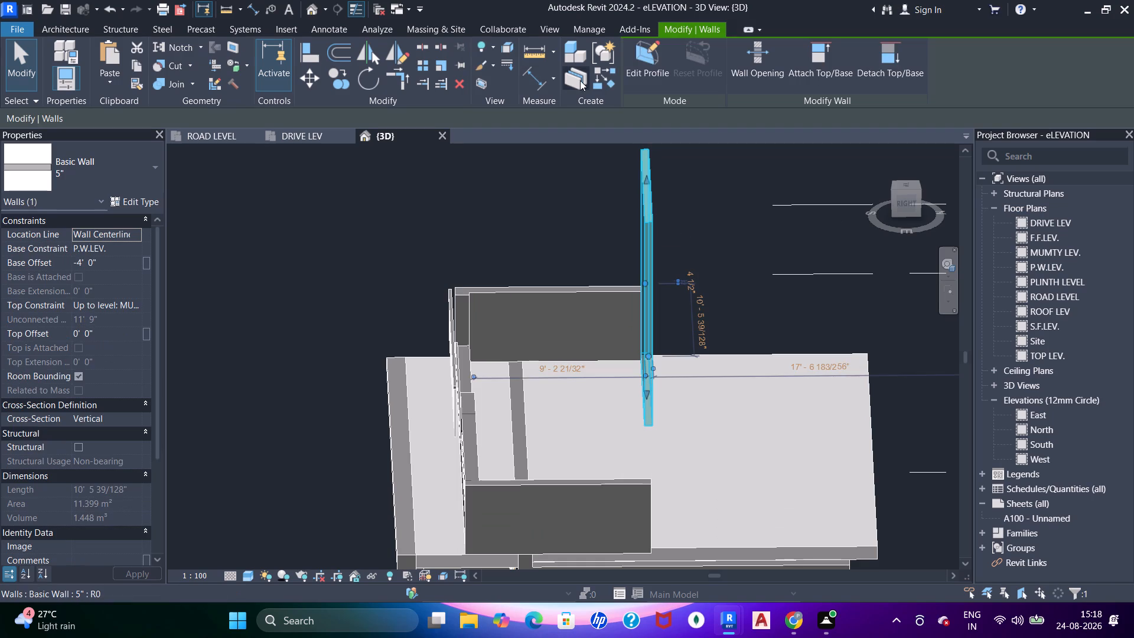
left_click(617, 78)
middle_click_drag(705, 323, 716, 262, "shift")
middle_click_drag(646, 432, 647, 510, "shift")
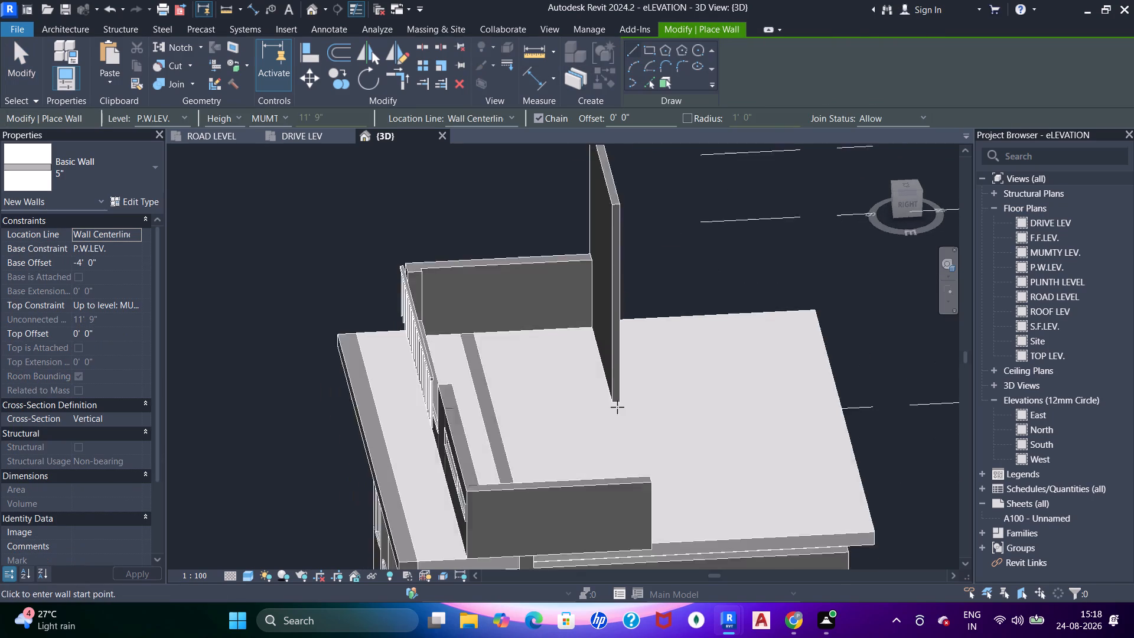
scroll(624, 412, "up", 4)
left_click(616, 393)
middle_click_drag(757, 382, 584, 414)
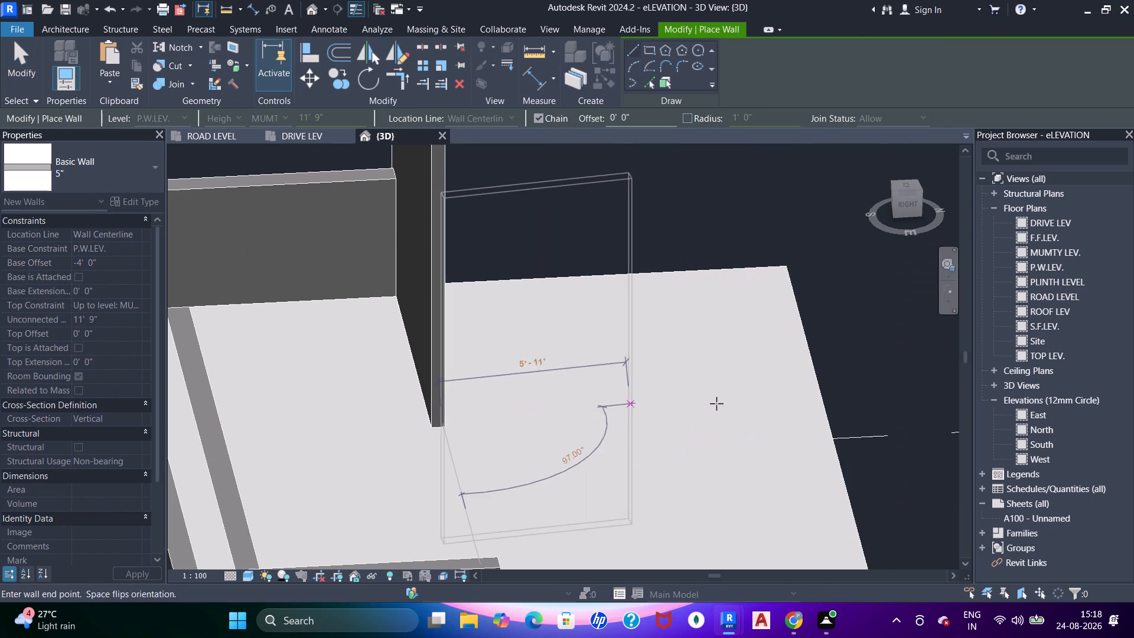
left_click(783, 392)
scroll(657, 380, "down", 6)
middle_click_drag(522, 434, 704, 428, "shift")
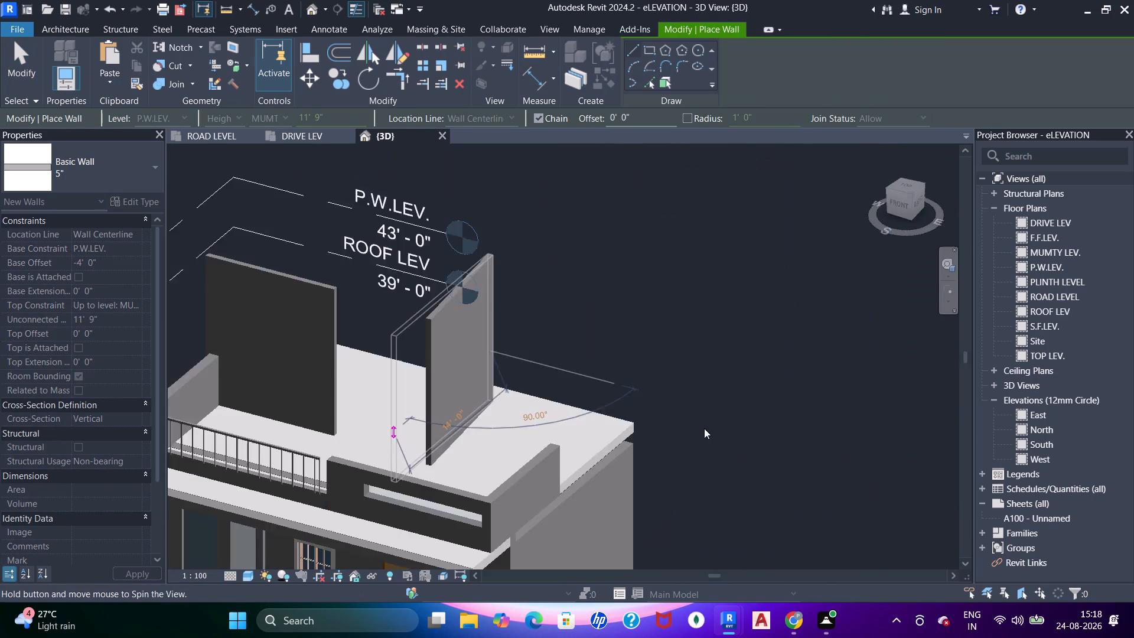
middle_click_drag(704, 428, 703, 429, "shift")
key("Escape")
scroll(444, 428, "down", 4)
middle_click_drag(366, 459, 655, 416)
scroll(569, 385, "down", 4)
middle_click_drag(548, 421, 717, 435)
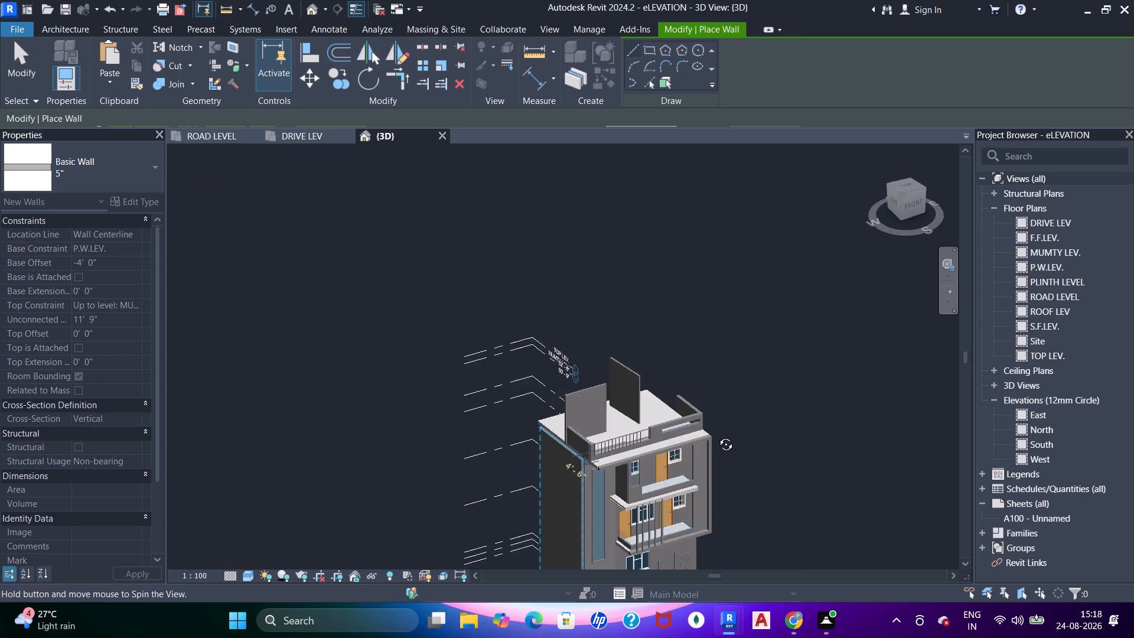
Align the side face of the rear-running 5" mumty wall with the inner end of the front mumty wall.
middle_click_drag(717, 435, 722, 434)
key("Escape")
middle_click_drag(650, 455, 712, 460, "shift")
scroll(632, 409, "up", 5)
scroll(689, 454, "up", 3)
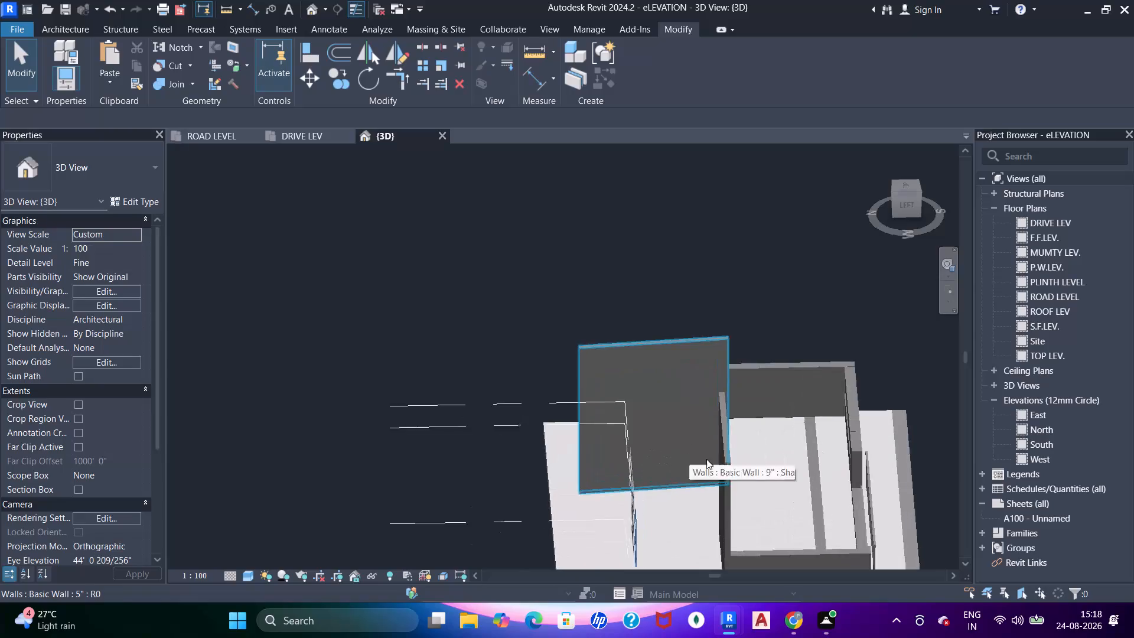
scroll(706, 459, "up", 1)
middle_click_drag(715, 468, 748, 463, "shift")
key("a")
key("a")
key("a")
left_click(793, 414)
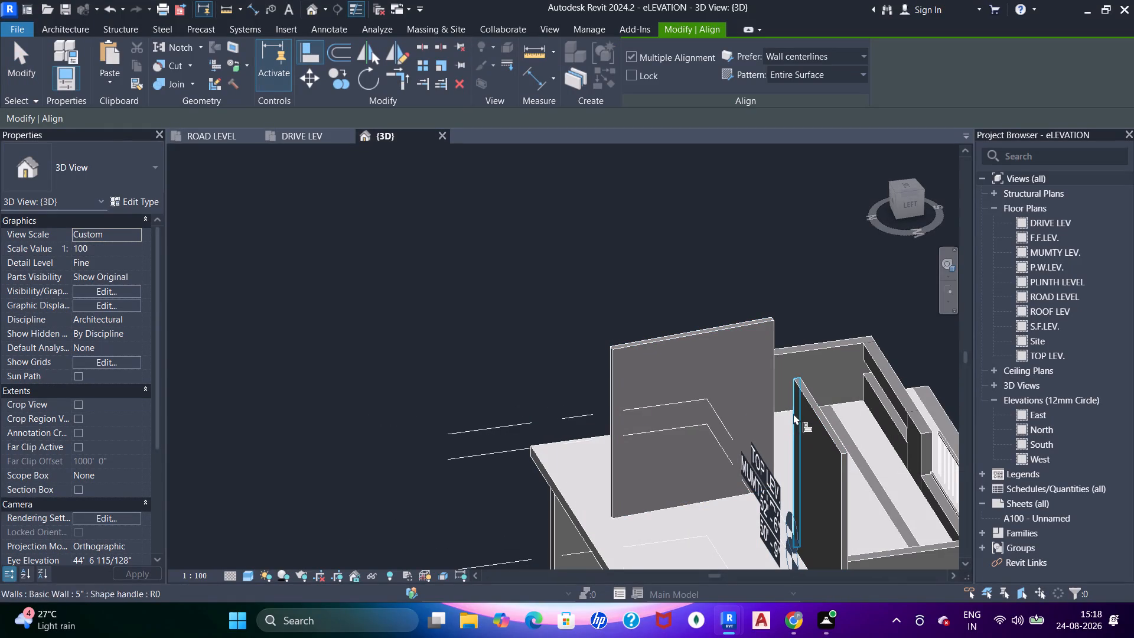
left_click(760, 396)
middle_click_drag(804, 450, 565, 397, "shift")
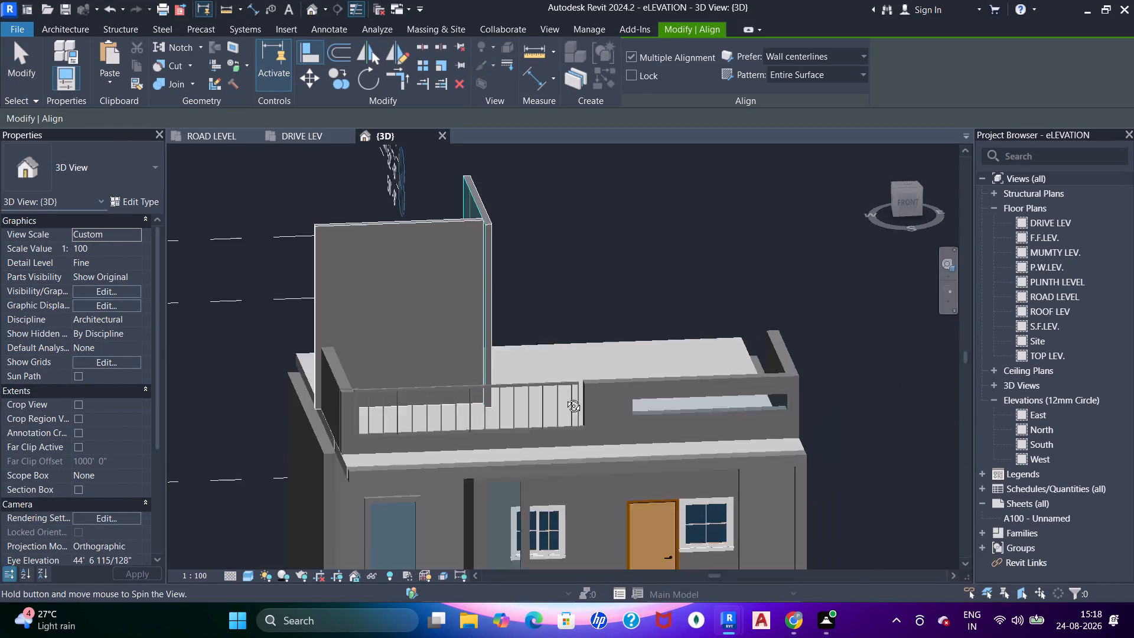
key("Escape")
key("Escape")
Align the front end of the inner mumty side wall with the front face of the front mumty wall.
middle_click_drag(645, 414, 541, 439, "shift")
middle_click_drag(564, 304, 588, 457)
key("a")
key("a")
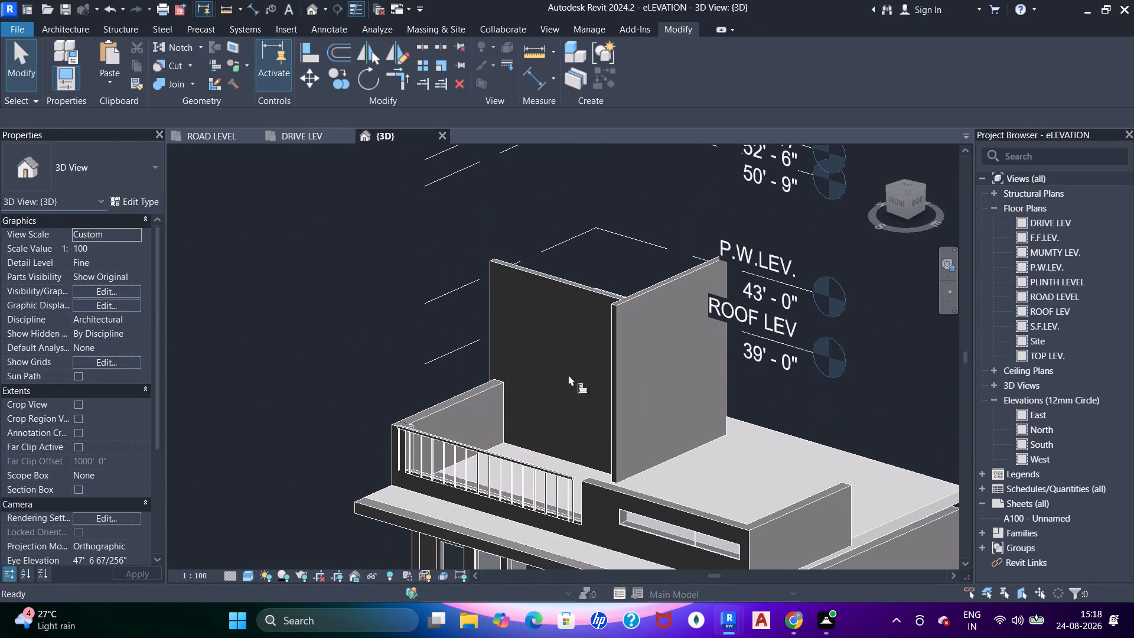
key("a")
key("a")
left_click(578, 369)
left_click(618, 383)
key("Escape")
scroll(599, 383, "down", 4)
middle_click_drag(561, 411, 722, 444, "shift")
key("Escape")
middle_click_drag(523, 467, 608, 413)
middle_click_drag(585, 380, 572, 328, "shift")
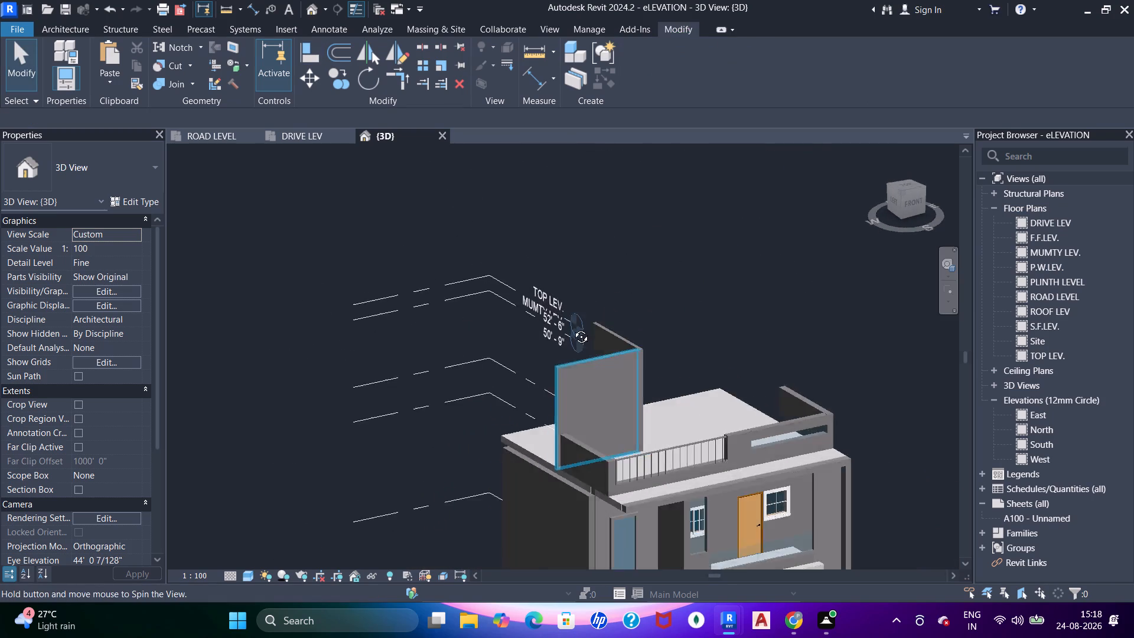
middle_click_drag(572, 328, 545, 308, "shift")
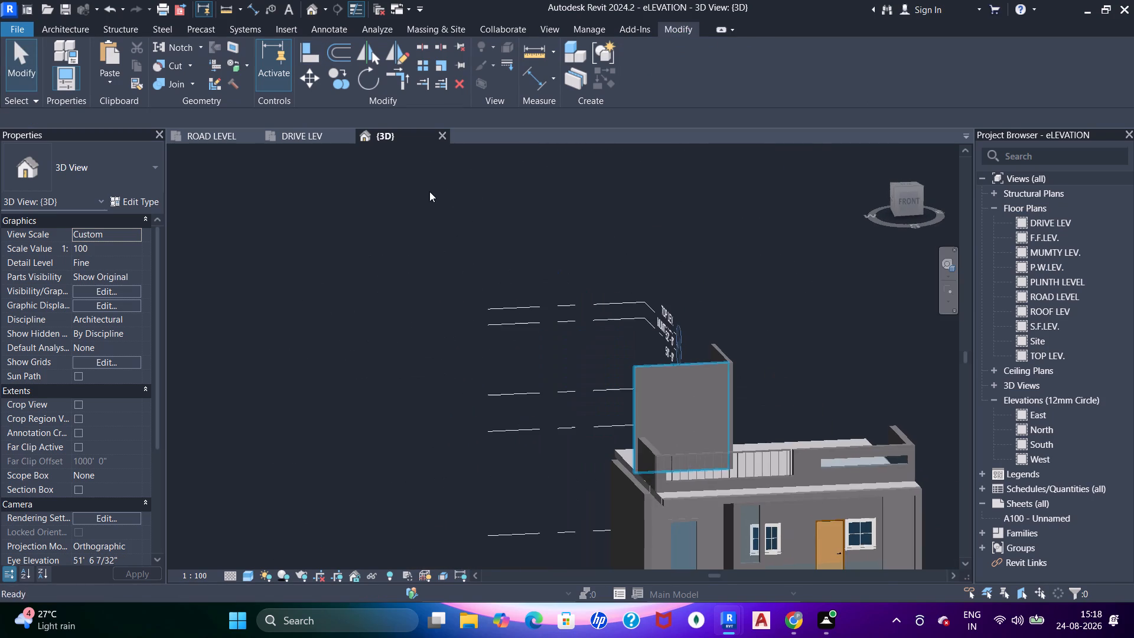
Copy the inner 5" mumty side wall about 9' 10" across to the outer end of the front mumty wall.
left_click(307, 136)
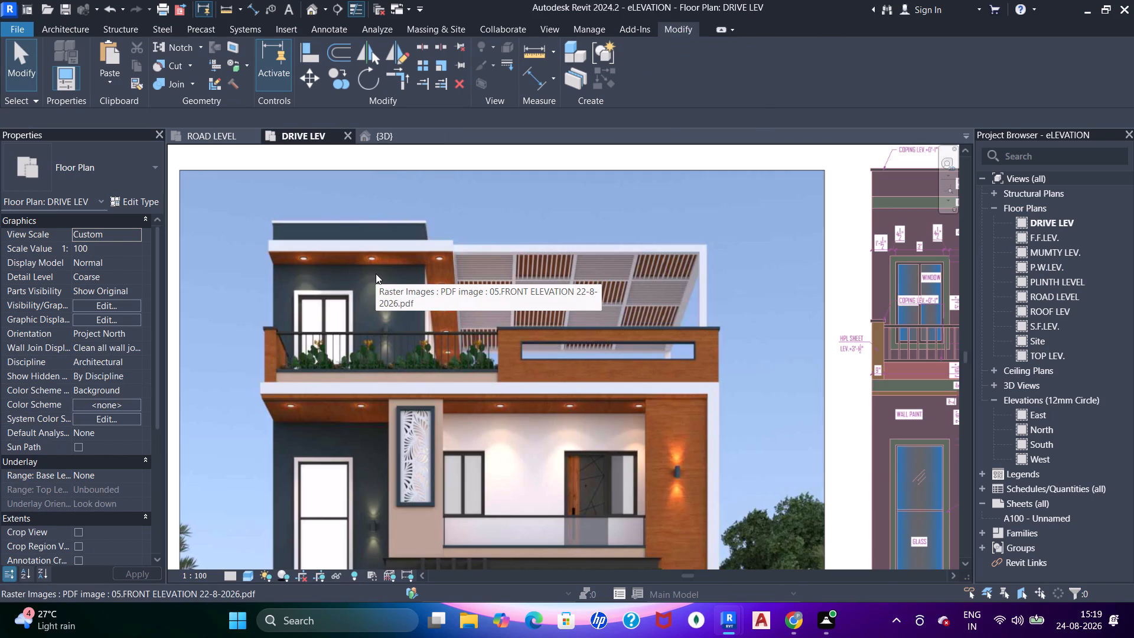
left_click(374, 134)
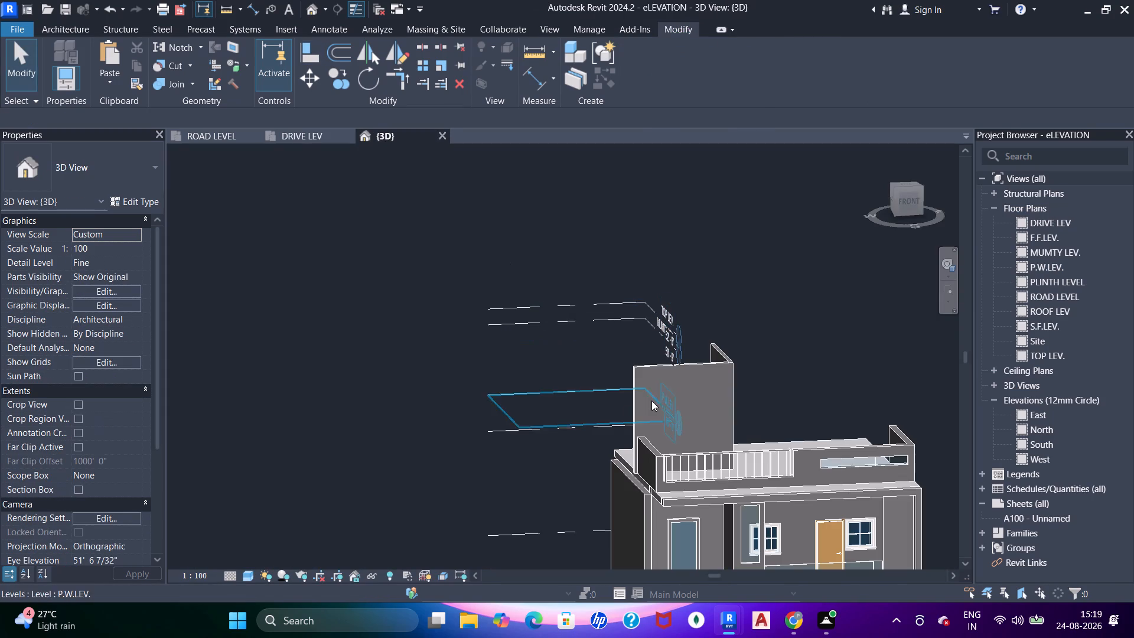
middle_click_drag(601, 379, 658, 435, "shift")
middle_click_drag(676, 446, 650, 344)
scroll(660, 421, "up", 2)
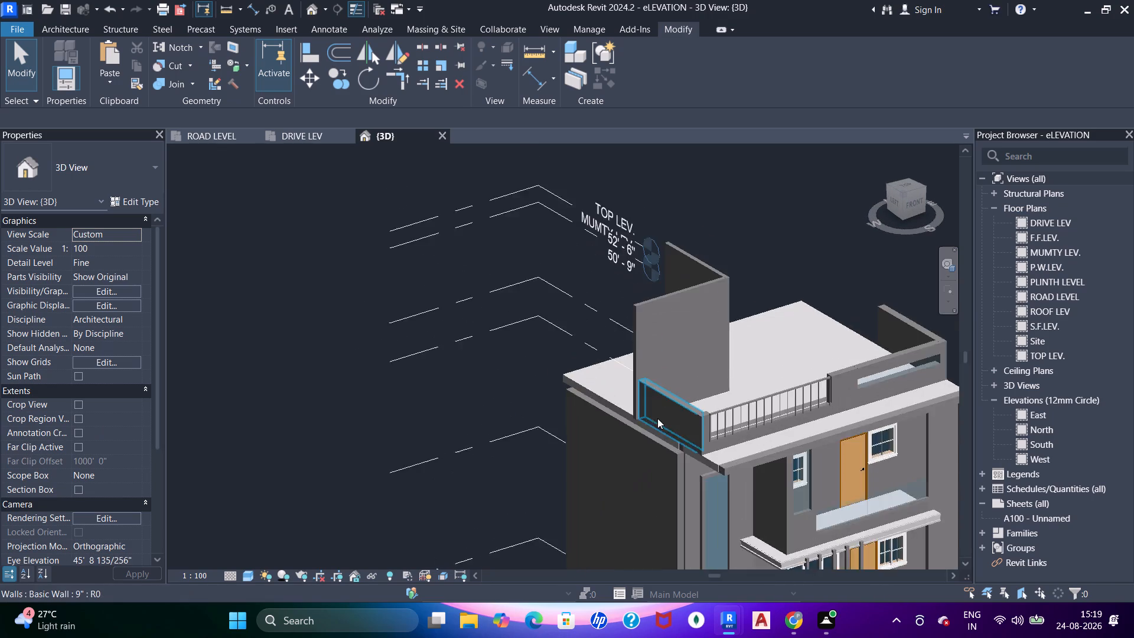
middle_click_drag(640, 375, 762, 382)
middle_click_drag(594, 382, 370, 364)
middle_click_drag(523, 382, 562, 313, "shift")
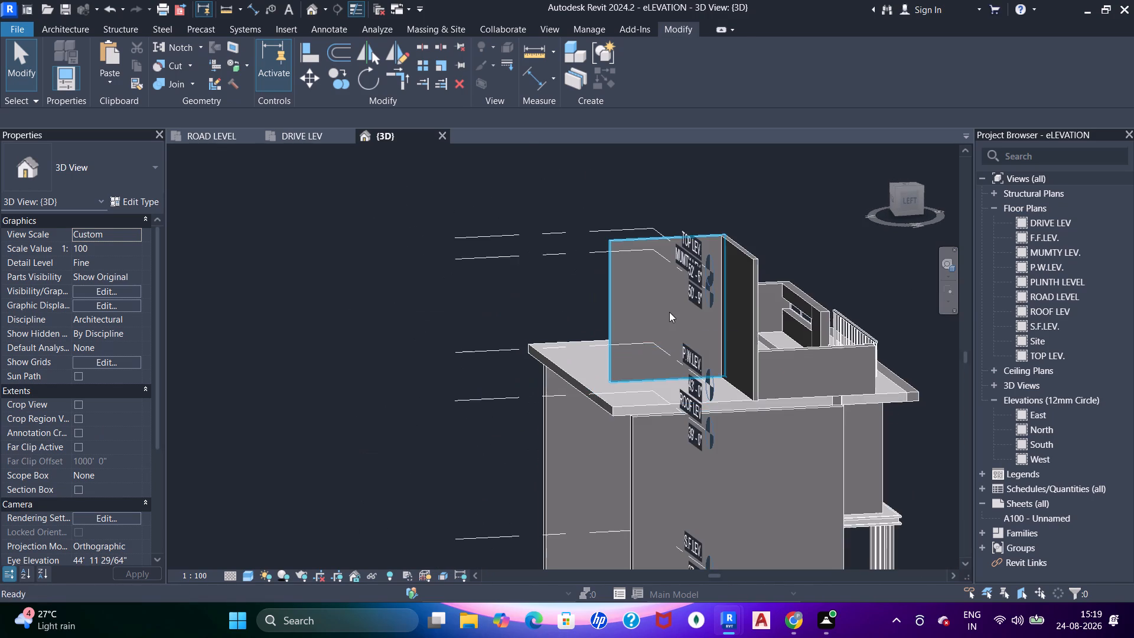
left_click(670, 308)
scroll(673, 390, "up", 3)
middle_click_drag(673, 402, 578, 390)
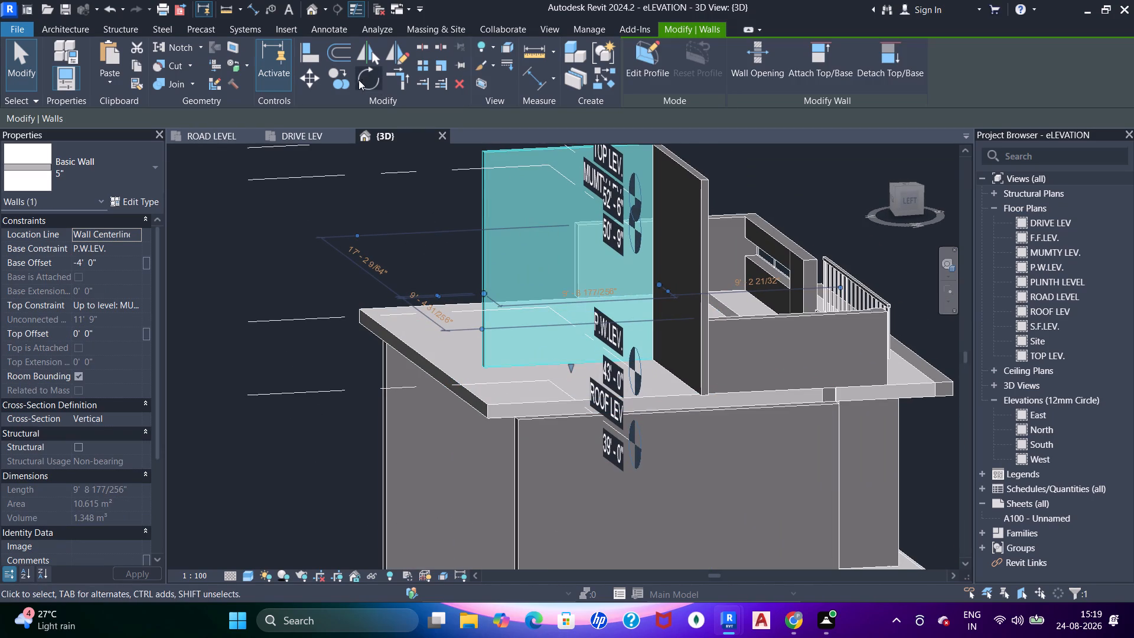
left_click(341, 82)
scroll(592, 368, "up", 4)
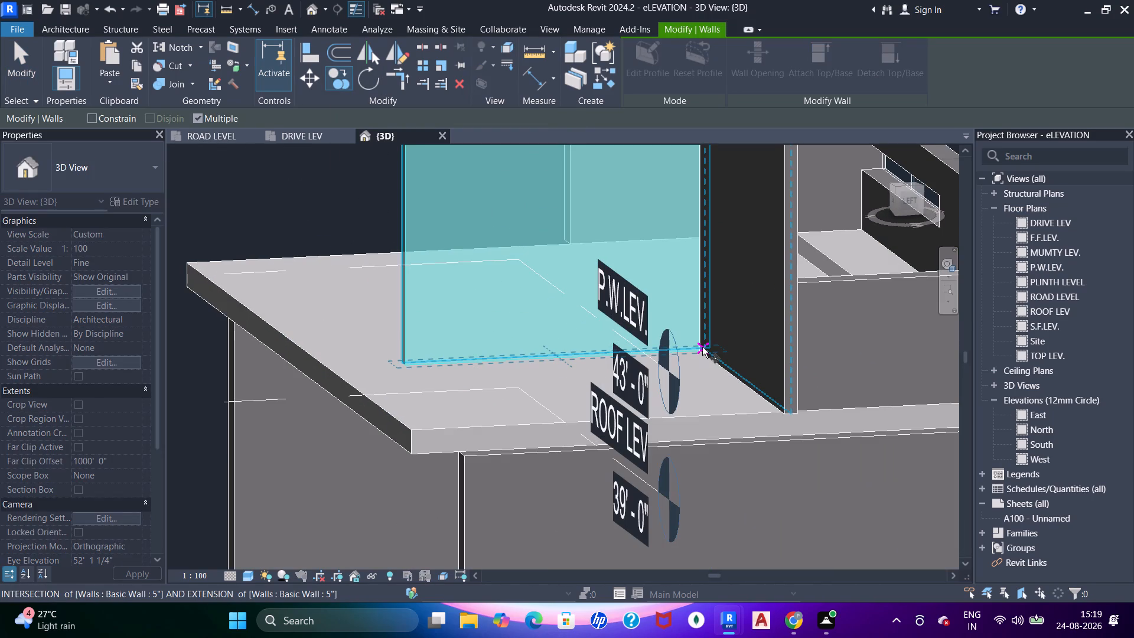
scroll(700, 349, "up", 8)
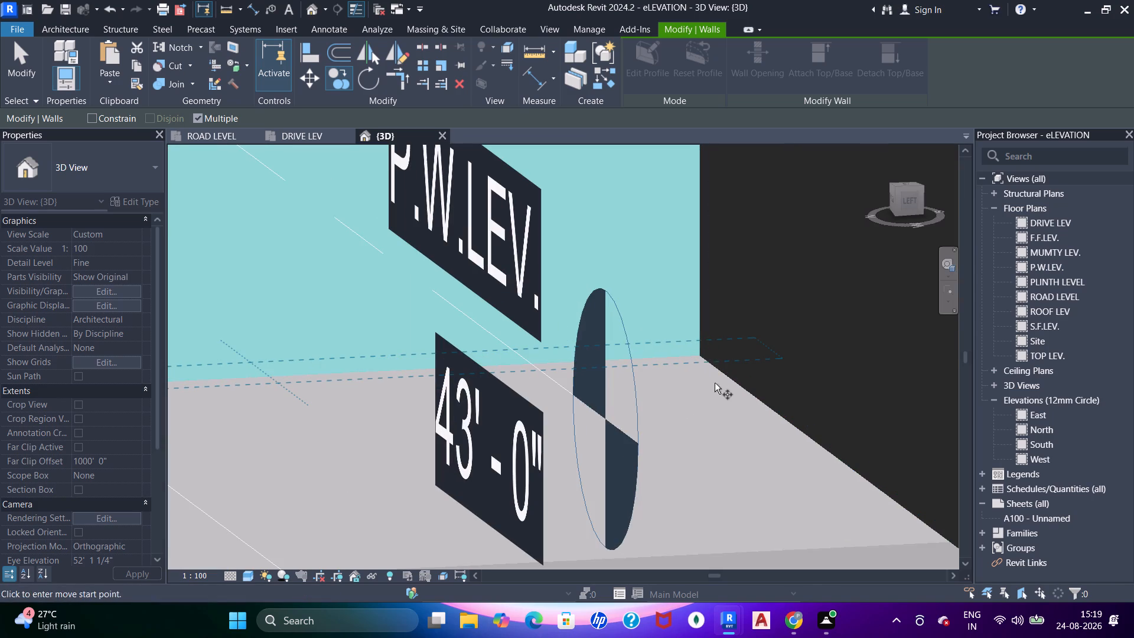
left_click(700, 356)
scroll(723, 389, "down", 5)
middle_click_drag(737, 408, 543, 300)
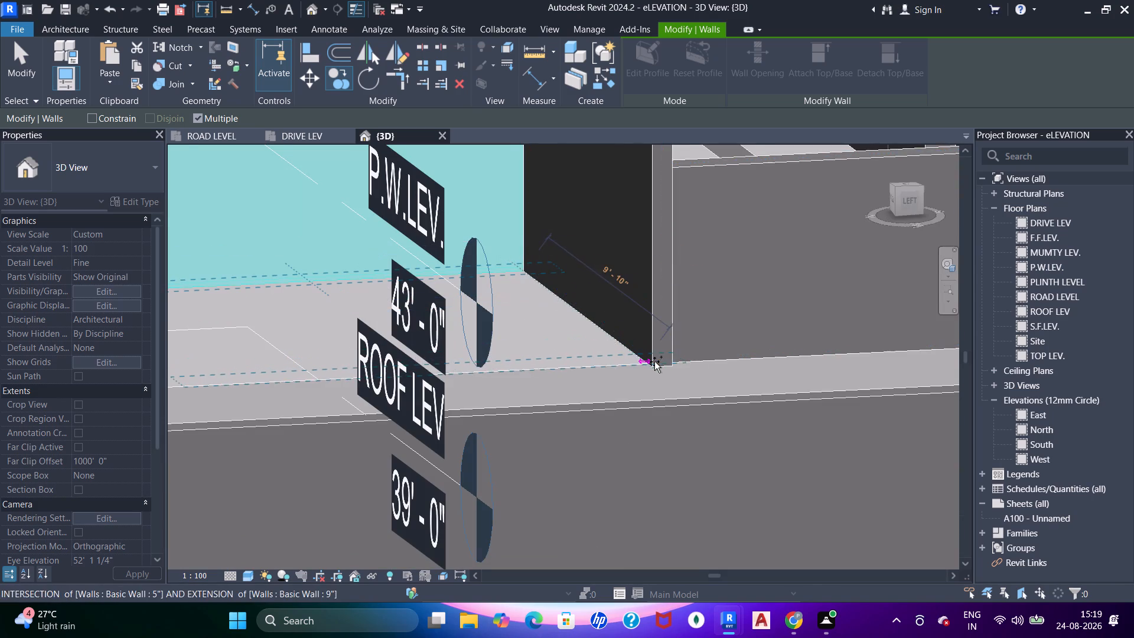
left_click(649, 367)
key("Escape")
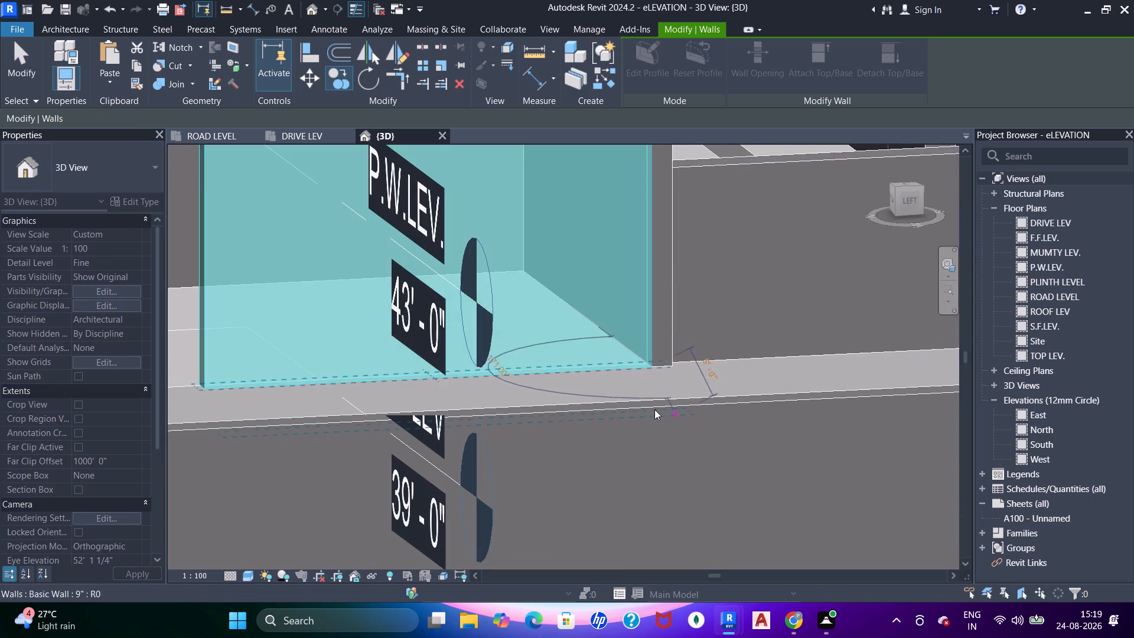
key("Escape")
Align the outer face of the copied mumty side wall with the outer face of the left-side parapet wall.
scroll(618, 385, "down", 6)
middle_click_drag(599, 414, 631, 471, "shift")
middle_click_drag(668, 498, 504, 401)
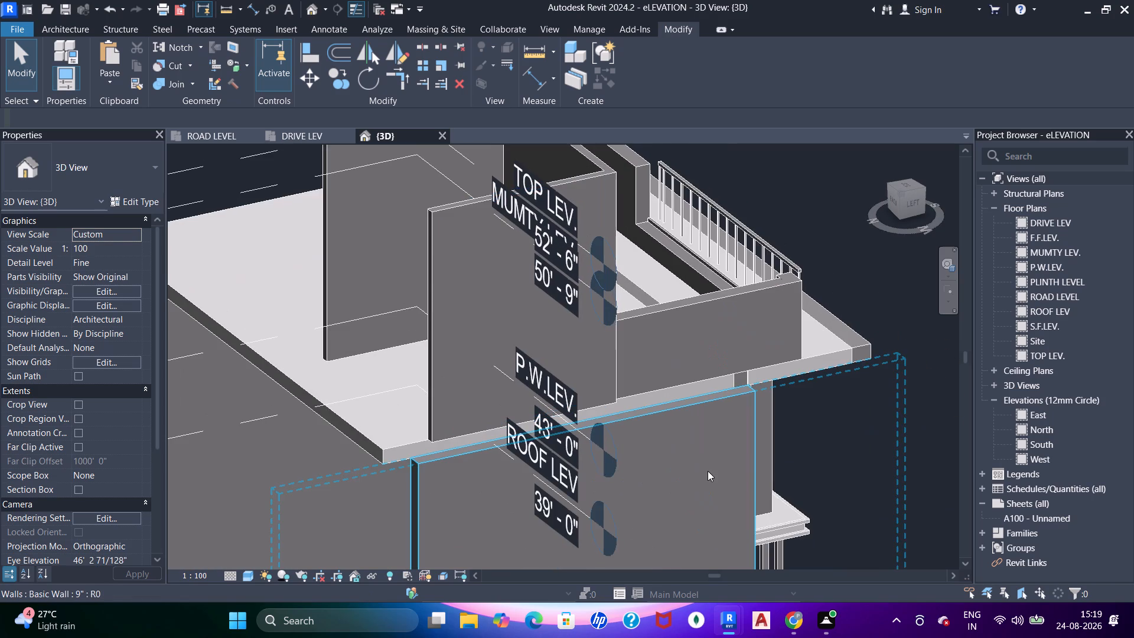
middle_click_drag(631, 429, 577, 399, "shift")
middle_click_drag(530, 381, 752, 447)
scroll(527, 473, "up", 1, "shift")
middle_click_drag(527, 473, 472, 453, "shift")
middle_click_drag(490, 417, 510, 431)
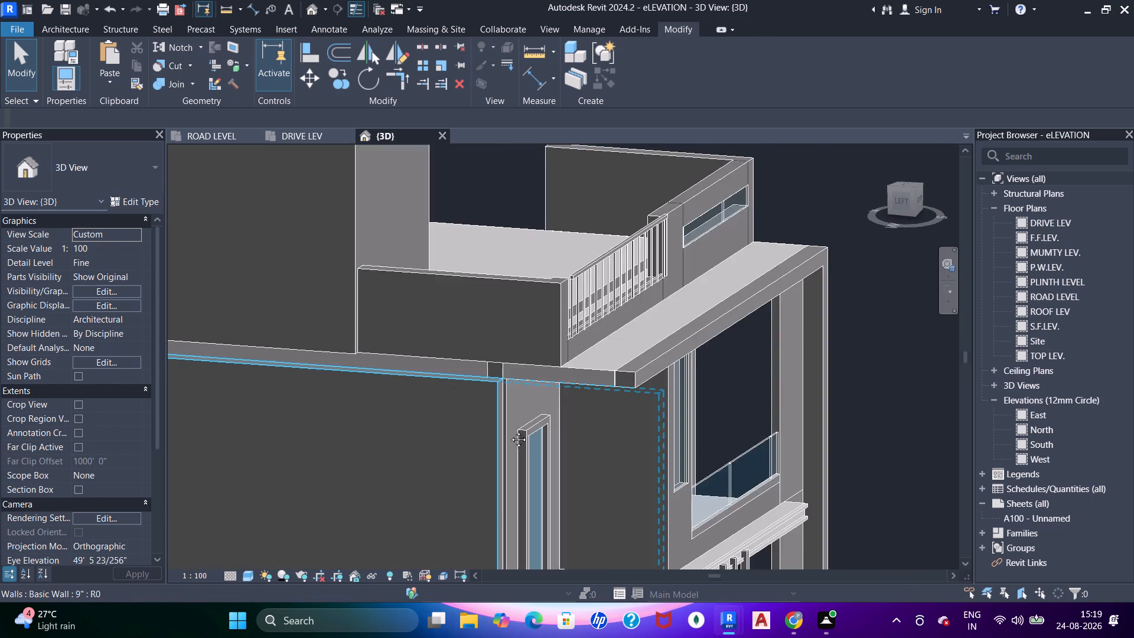
middle_click_drag(510, 431, 631, 461)
scroll(467, 447, "up", 1)
key("a")
key("a")
key("a")
key("a")
left_click(541, 344)
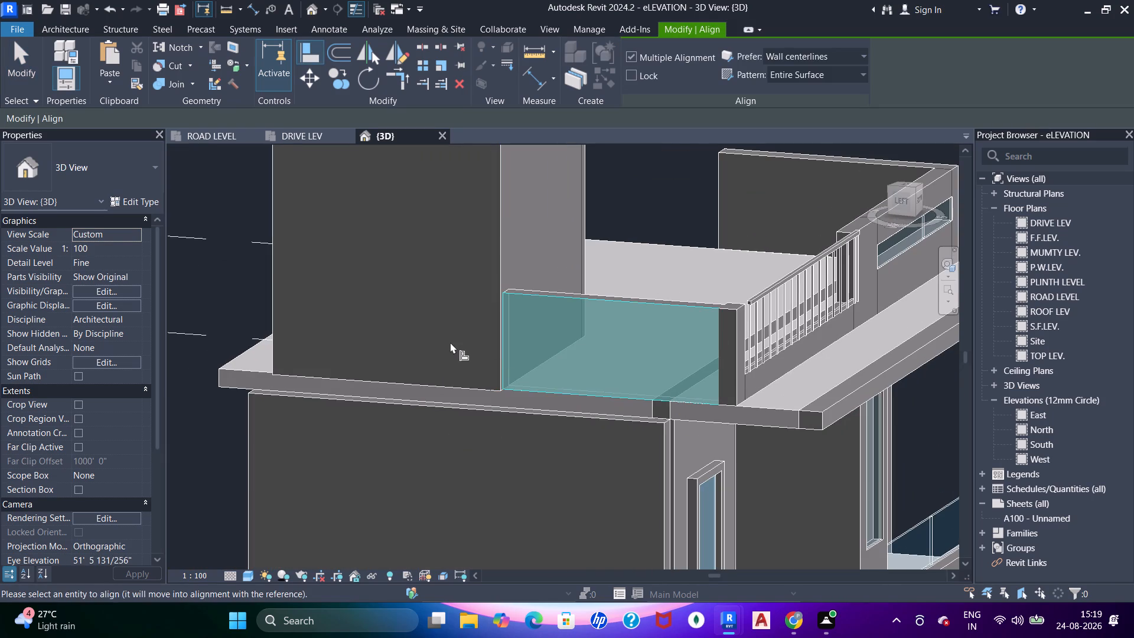
left_click(450, 342)
key("Escape")
scroll(467, 354, "down", 5)
middle_click_drag(449, 318, 470, 421, "shift")
key("Escape")
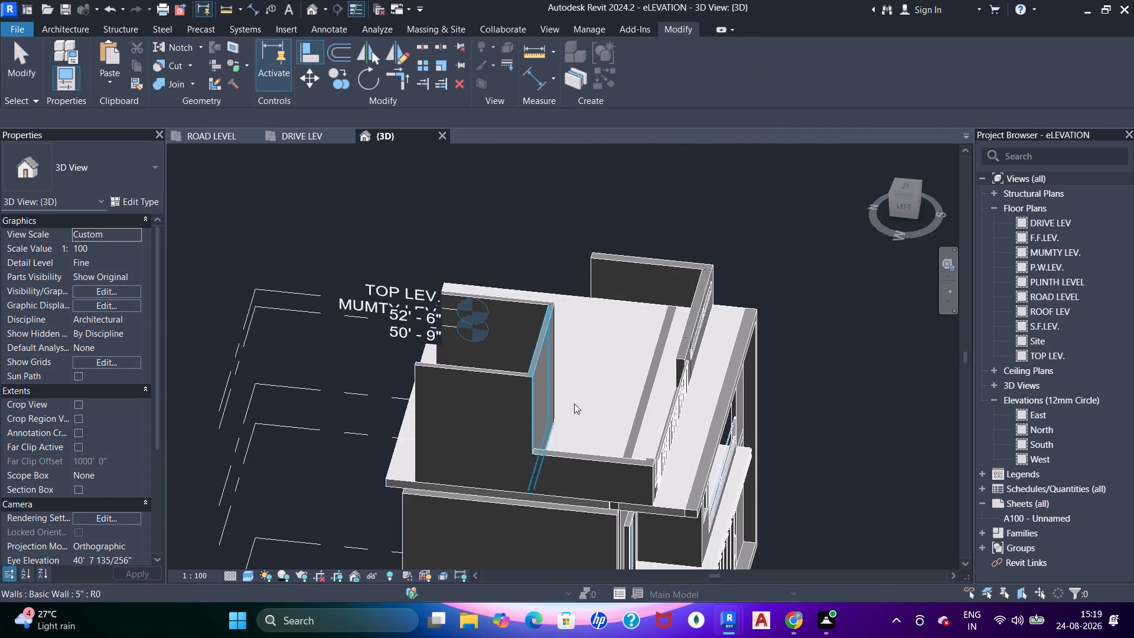
Check the mumty walls from several sides and examine the rooftop and mumty canopy in the reference front elevation rendering.
middle_click_drag(587, 418, 466, 442, "shift")
middle_click_drag(470, 305, 539, 432)
middle_click_drag(535, 437, 464, 329, "shift")
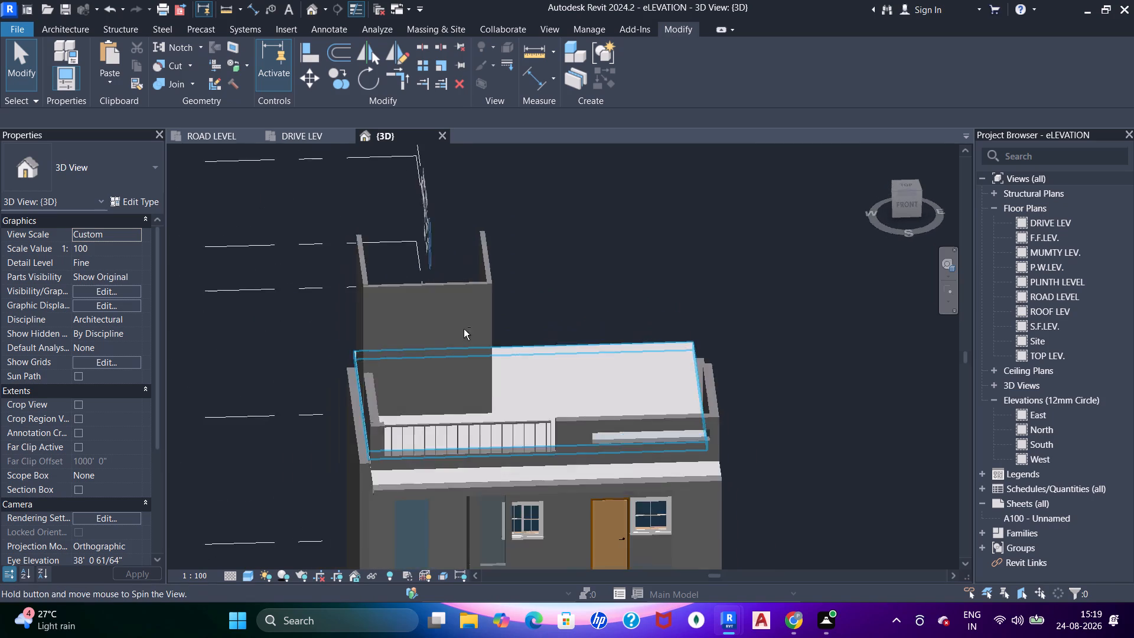
middle_click_drag(464, 329, 464, 330, "shift")
middle_click_drag(410, 372, 439, 281, "shift")
middle_click_drag(446, 320, 455, 373)
middle_click_drag(487, 387, 429, 424, "shift")
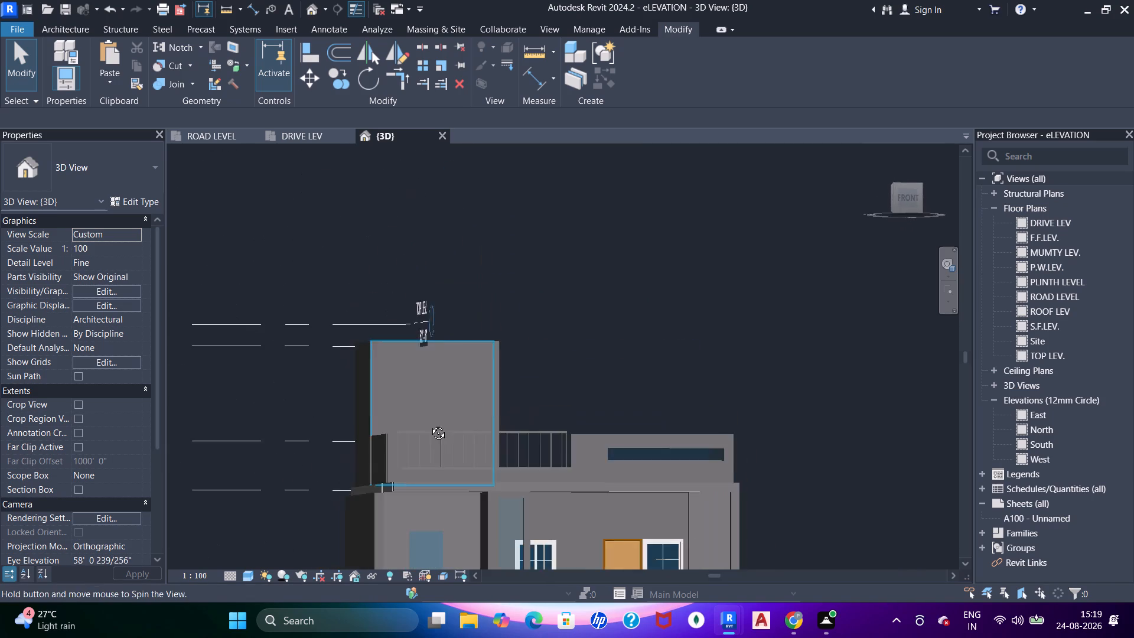
middle_click_drag(429, 424, 388, 432, "shift")
middle_click_drag(542, 365, 591, 409)
left_click(301, 132)
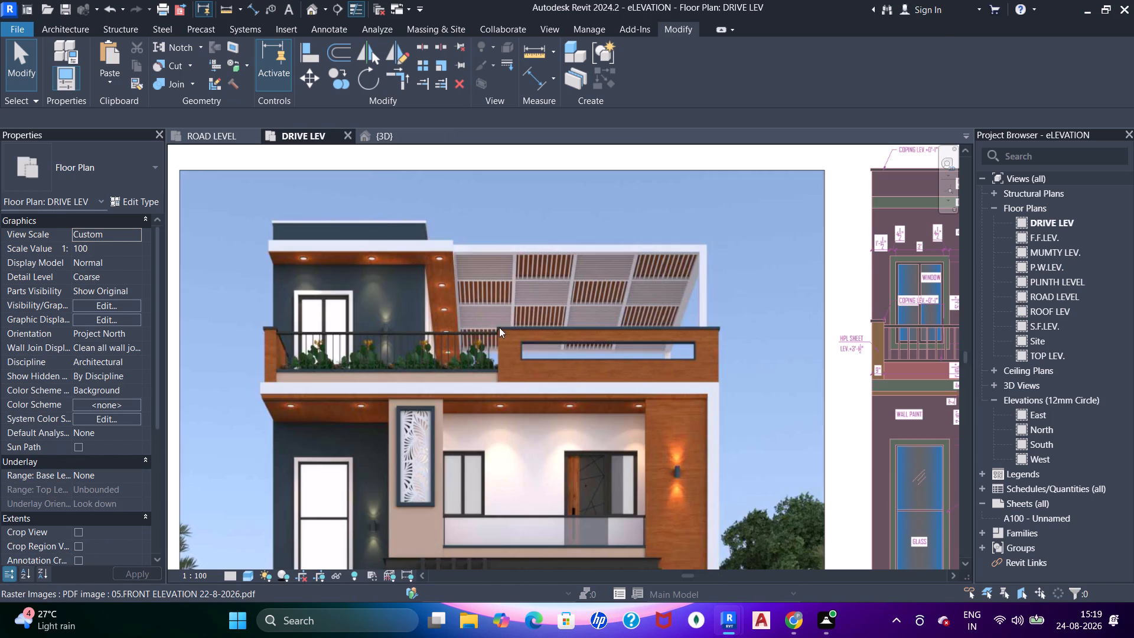
scroll(436, 321, "down", 2)
scroll(435, 321, "up", 1)
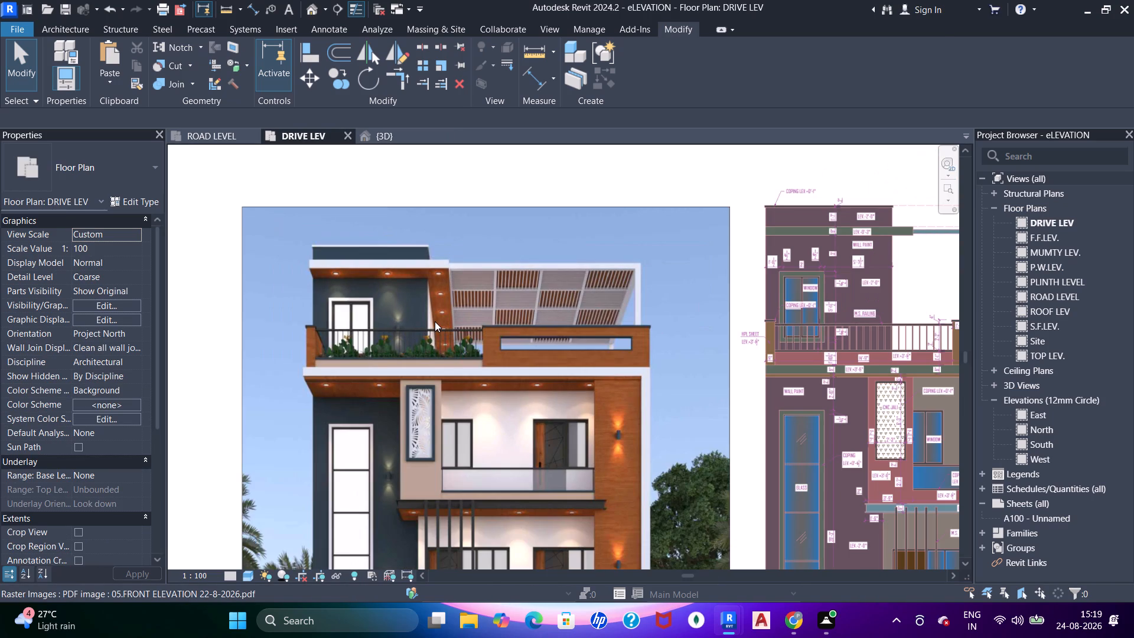
scroll(435, 321, "up", 1)
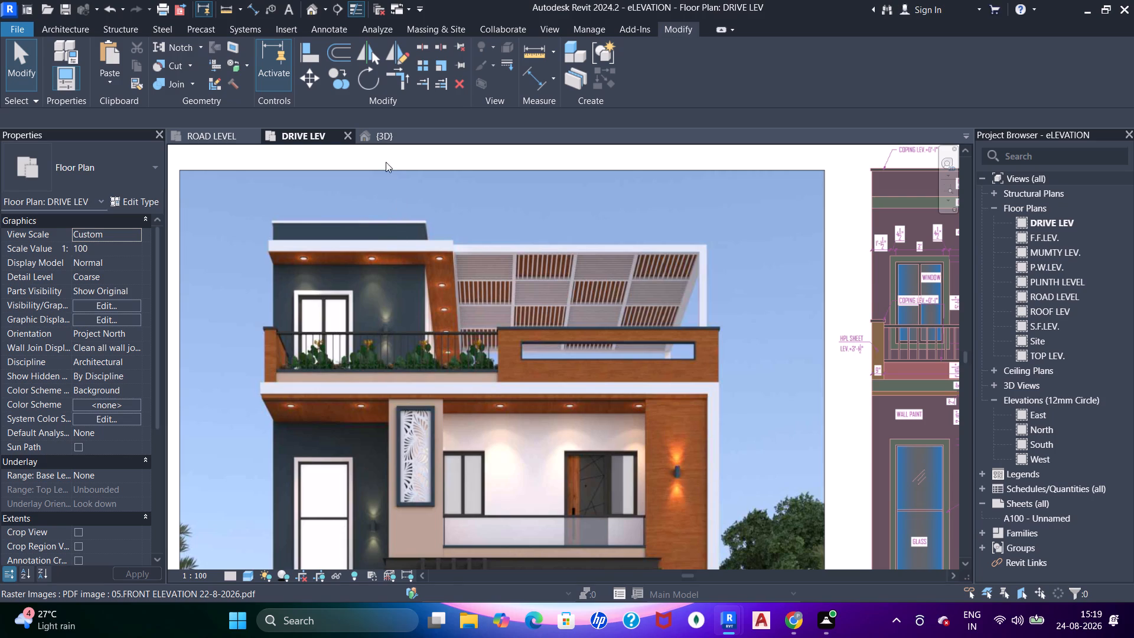
scroll(515, 375, "down", 3)
middle_click_drag(585, 377, 464, 355)
scroll(298, 379, "up", 3)
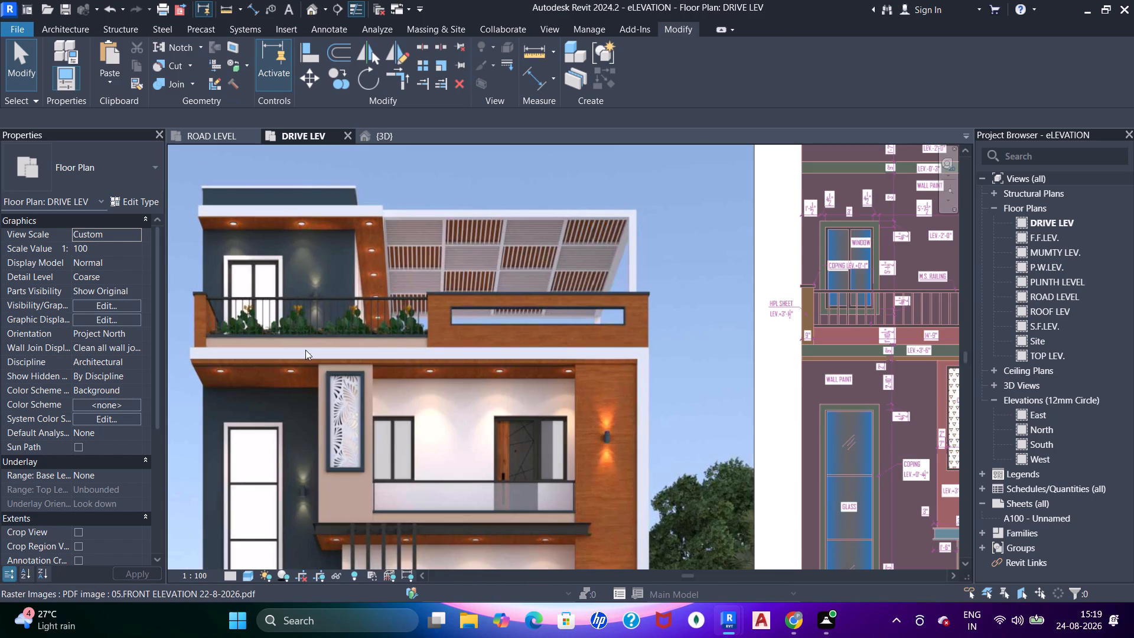
middle_click_drag(315, 356, 335, 433)
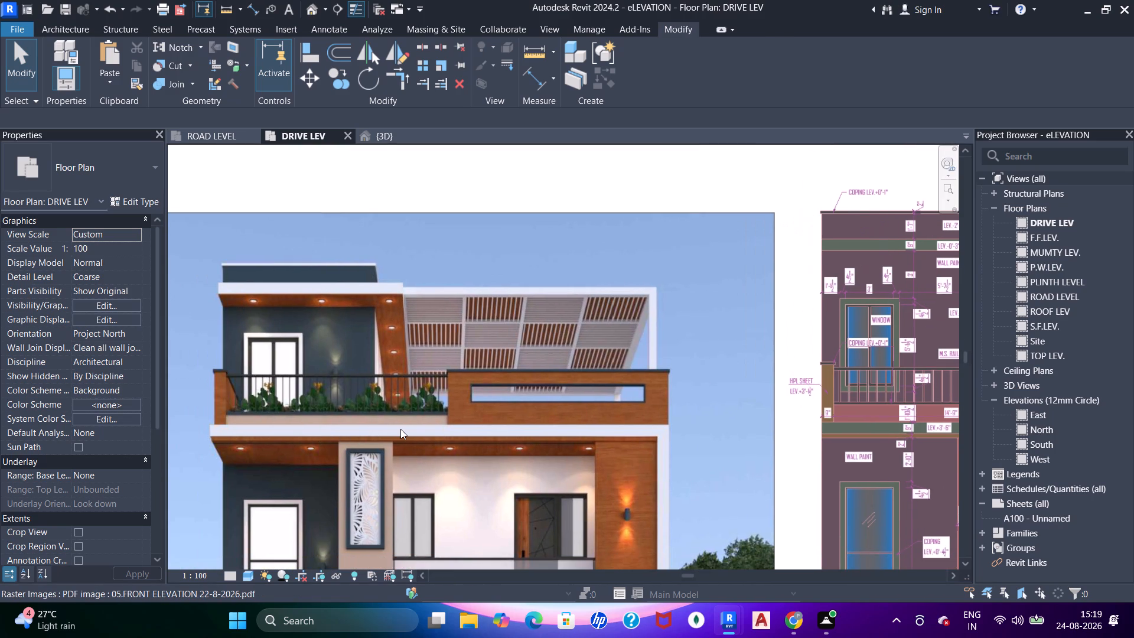
middle_click_drag(357, 429, 338, 428)
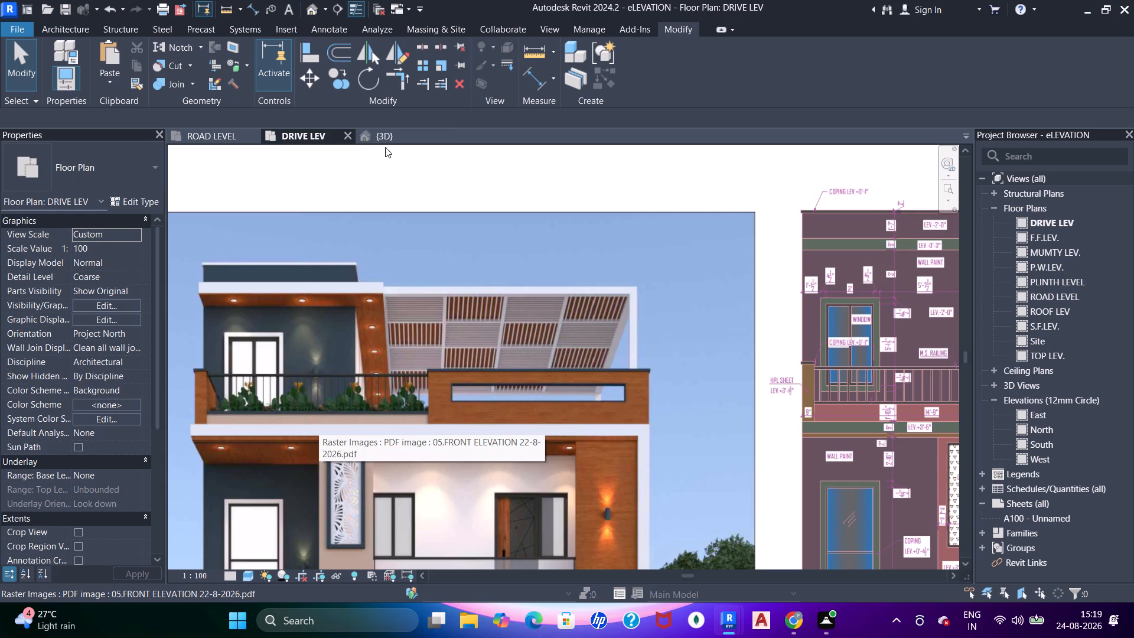
Create an in-place model in the Ceilings category, keeping the default name.
left_click(383, 141)
middle_click_drag(517, 382, 585, 392)
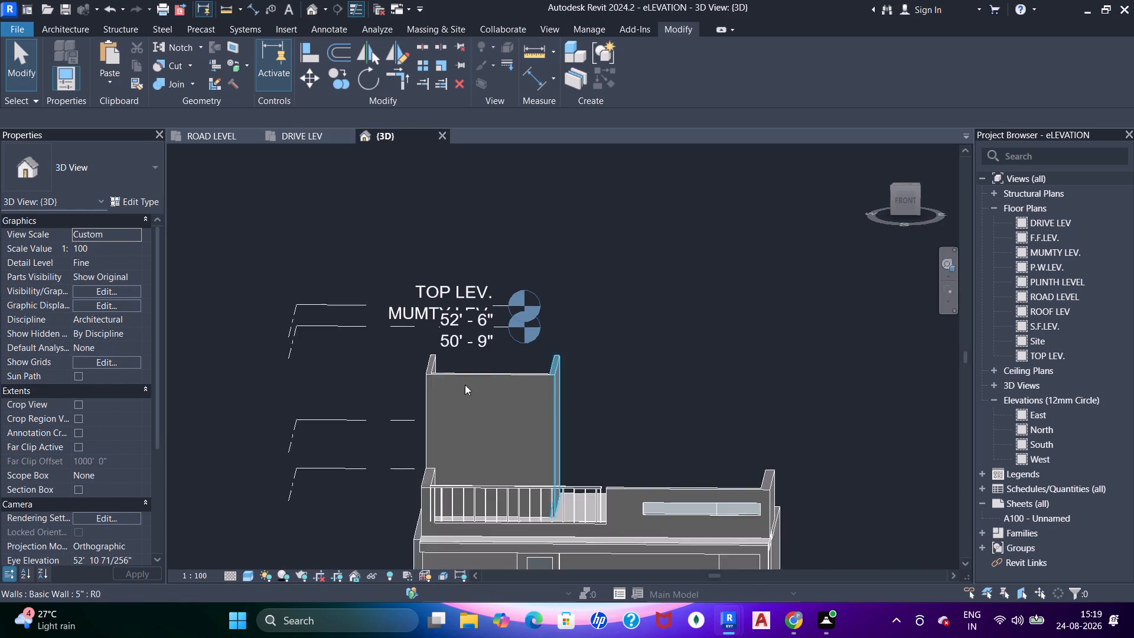
scroll(462, 384, "up", 2)
left_click(85, 30)
left_click(168, 85)
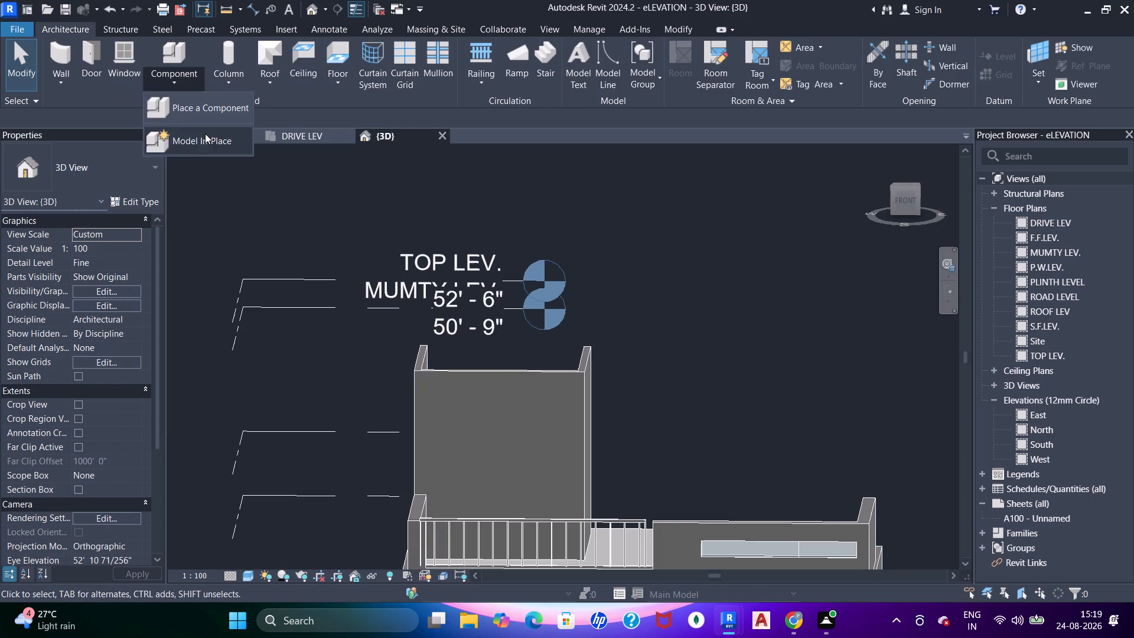
left_click(206, 139)
scroll(491, 387, "up", 2)
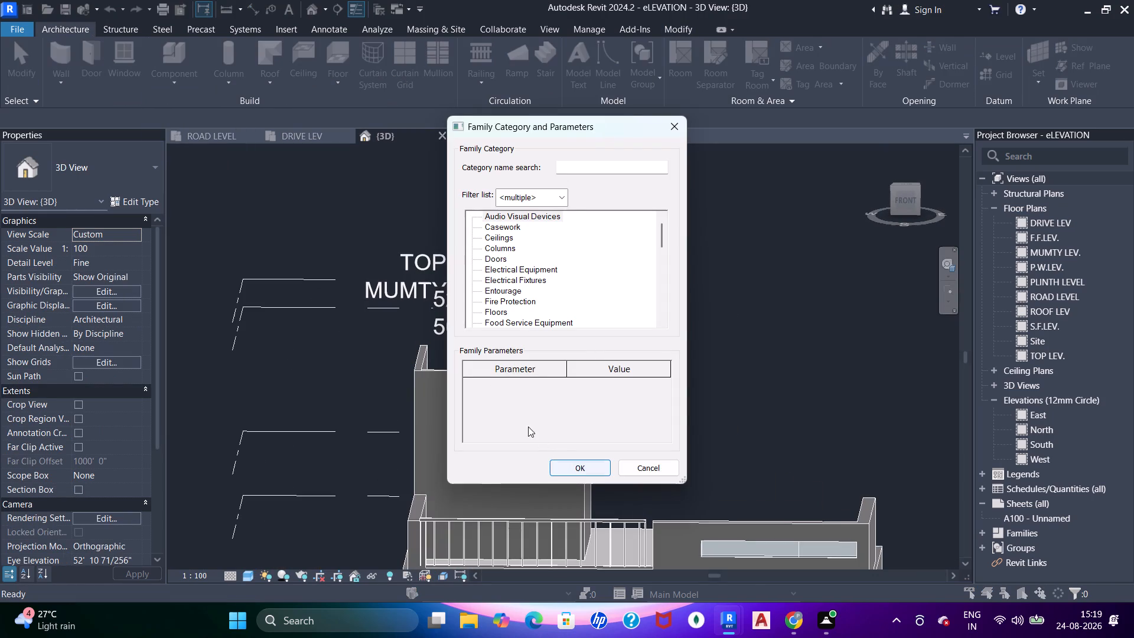
left_click(498, 239)
left_click(562, 470)
left_click(571, 332)
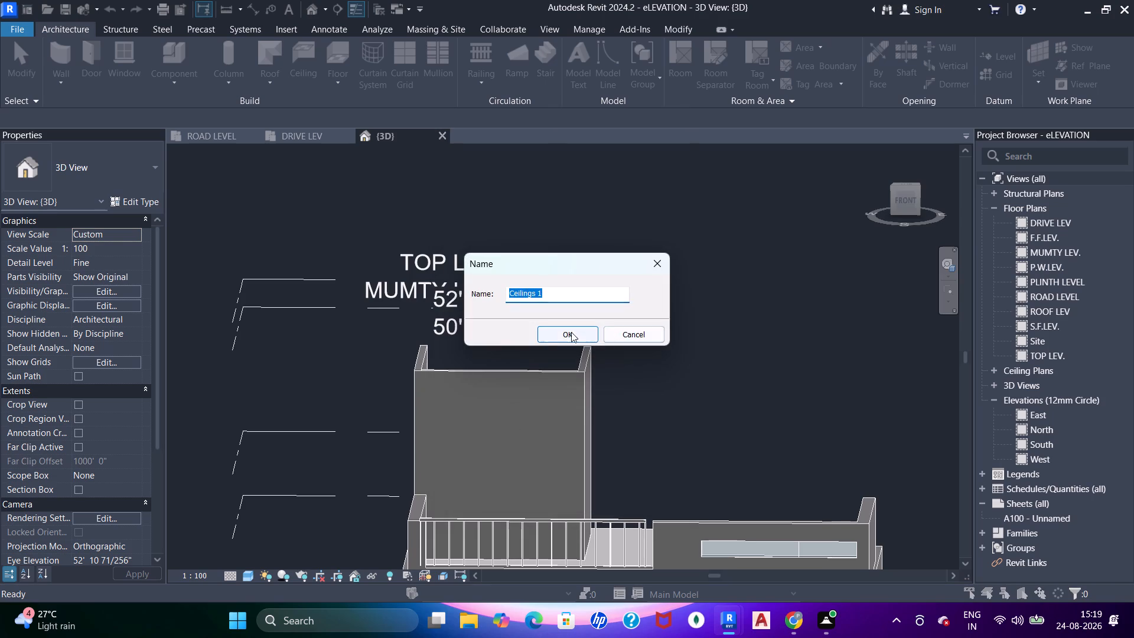
Start an extrusion in the in-place model, picking the front face of the front mumty wall as its work plane.
middle_click_drag(532, 415, 512, 360, "shift")
middle_click_drag(539, 405, 643, 444, "shift")
middle_click_drag(562, 454, 565, 437)
middle_click_drag(562, 443, 568, 450, "shift")
scroll(568, 450, "up", 1)
left_click(136, 66)
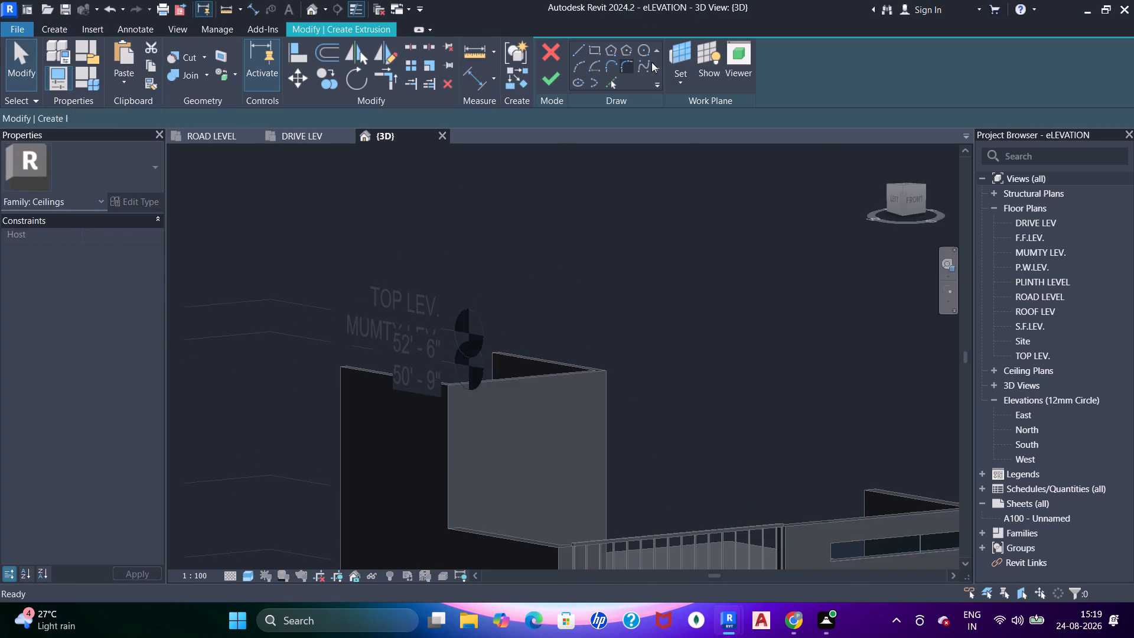
left_click(677, 83)
left_click(689, 137)
left_click(566, 385)
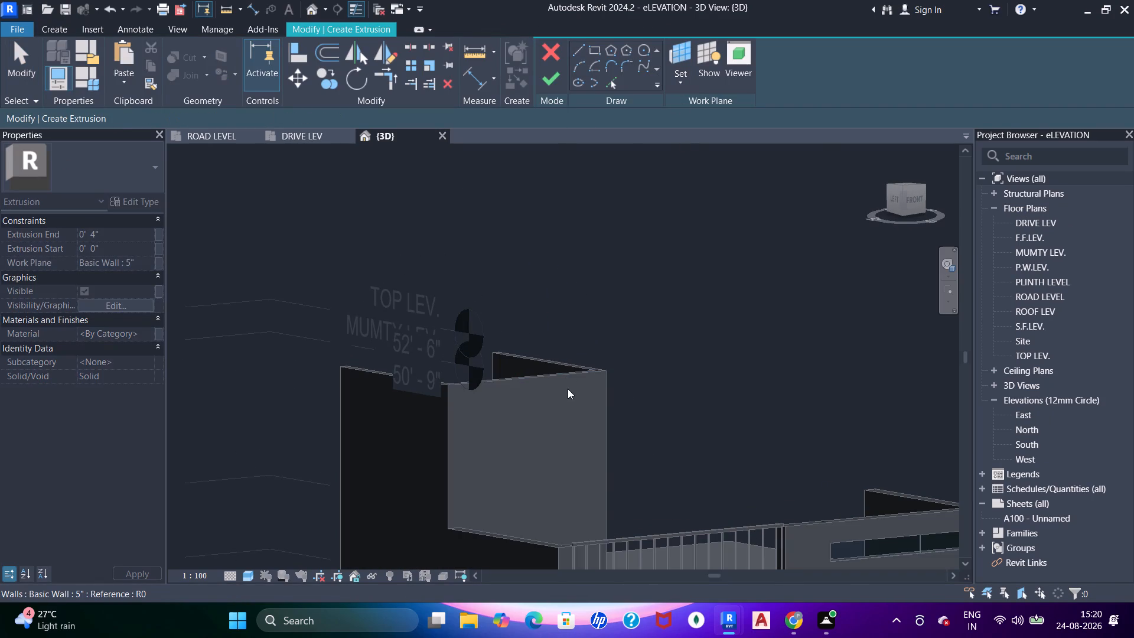
left_click(554, 412)
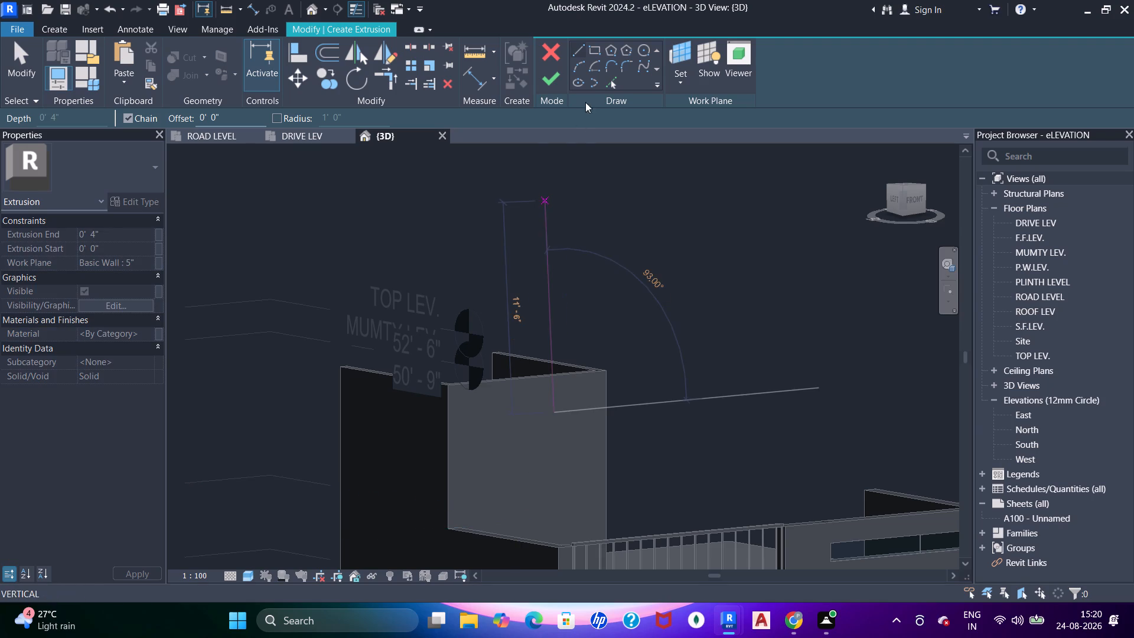
Sketch a rectangle about 10'-6" wide and 1'-6" high along the top of the front mumty wall face.
key("Escape")
left_click(597, 48)
scroll(505, 447, "up", 4)
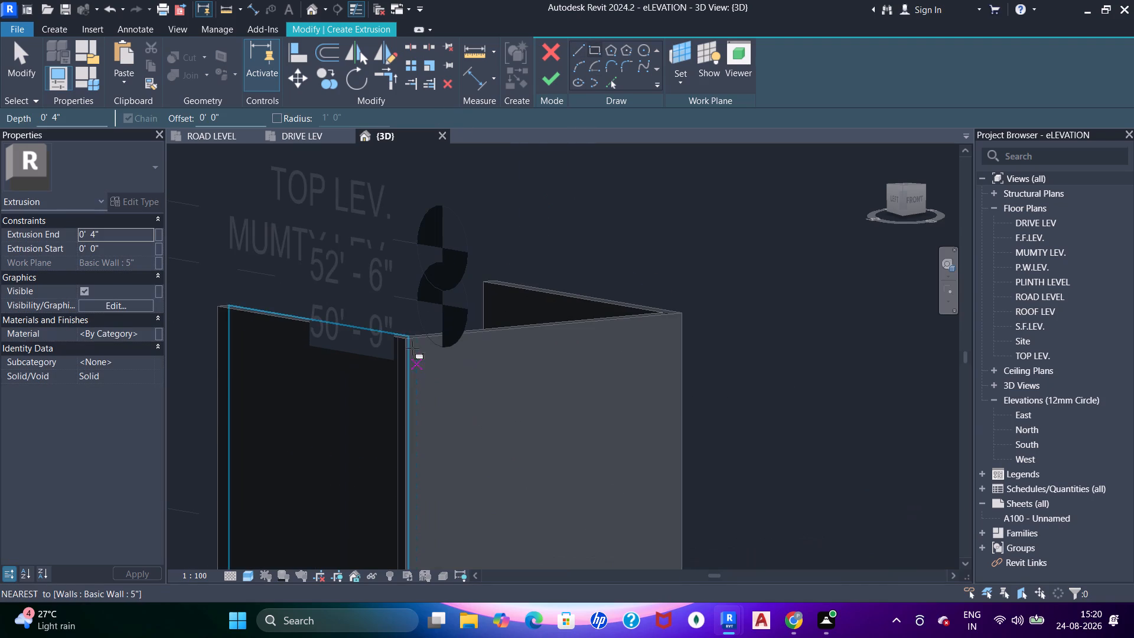
left_click(401, 335)
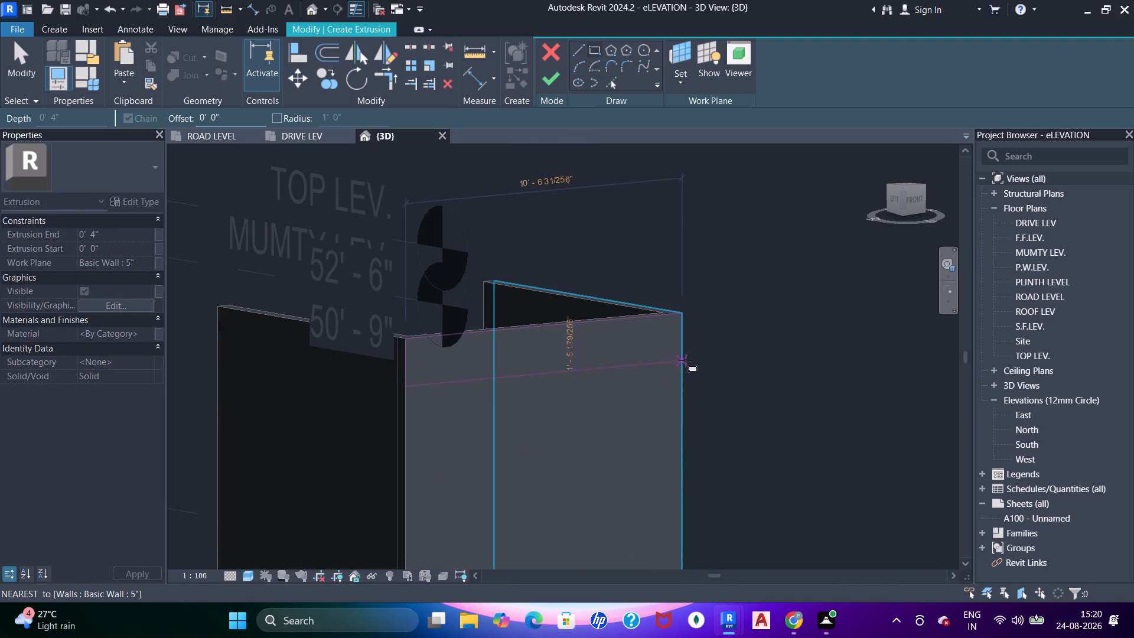
left_click(686, 360)
scroll(702, 409, "up", 1)
middle_click_drag(683, 422, 501, 441, "shift")
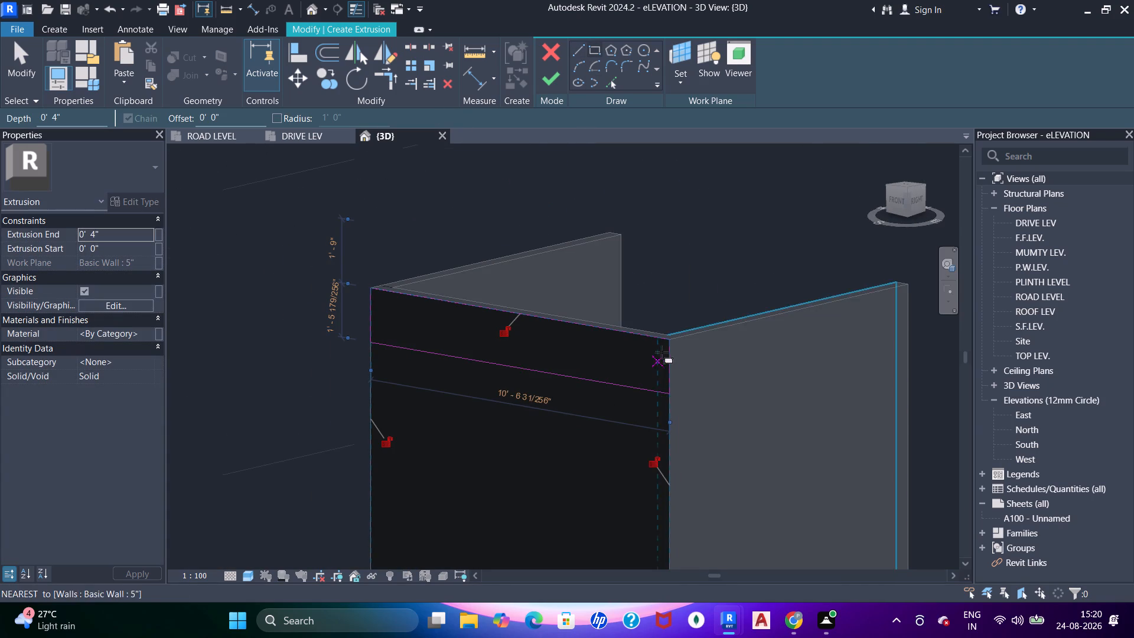
middle_click_drag(667, 394, 594, 387, "shift")
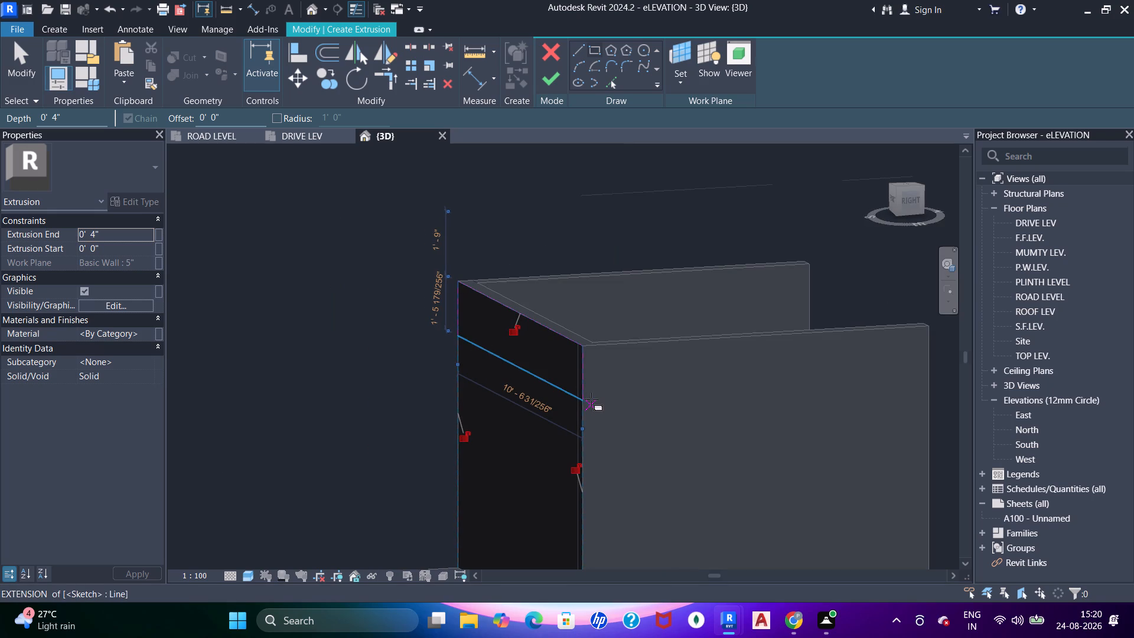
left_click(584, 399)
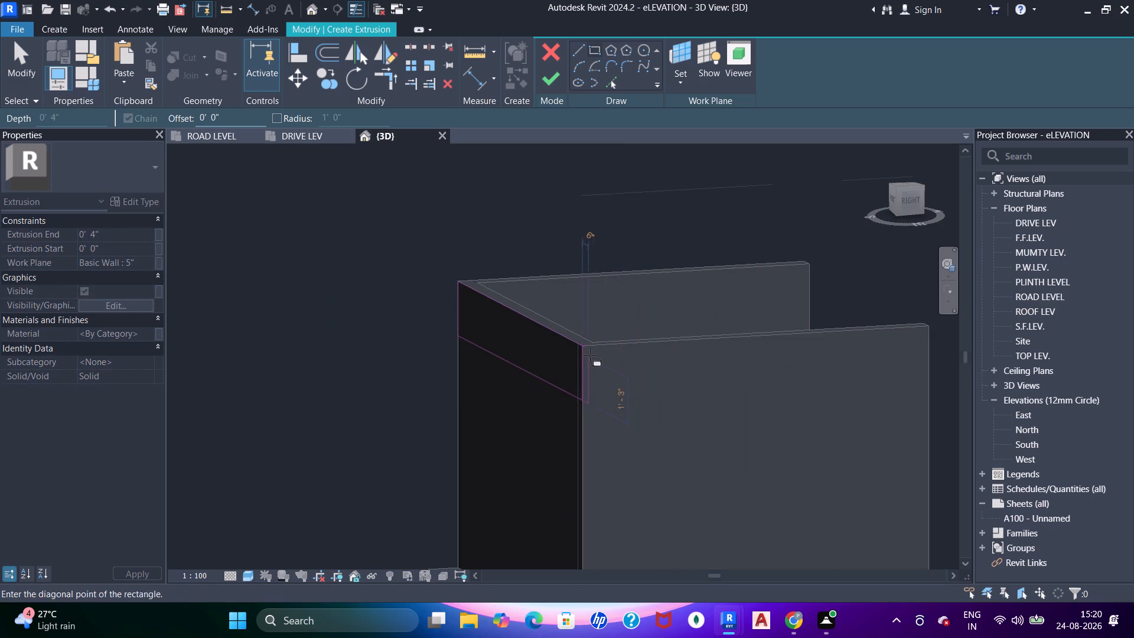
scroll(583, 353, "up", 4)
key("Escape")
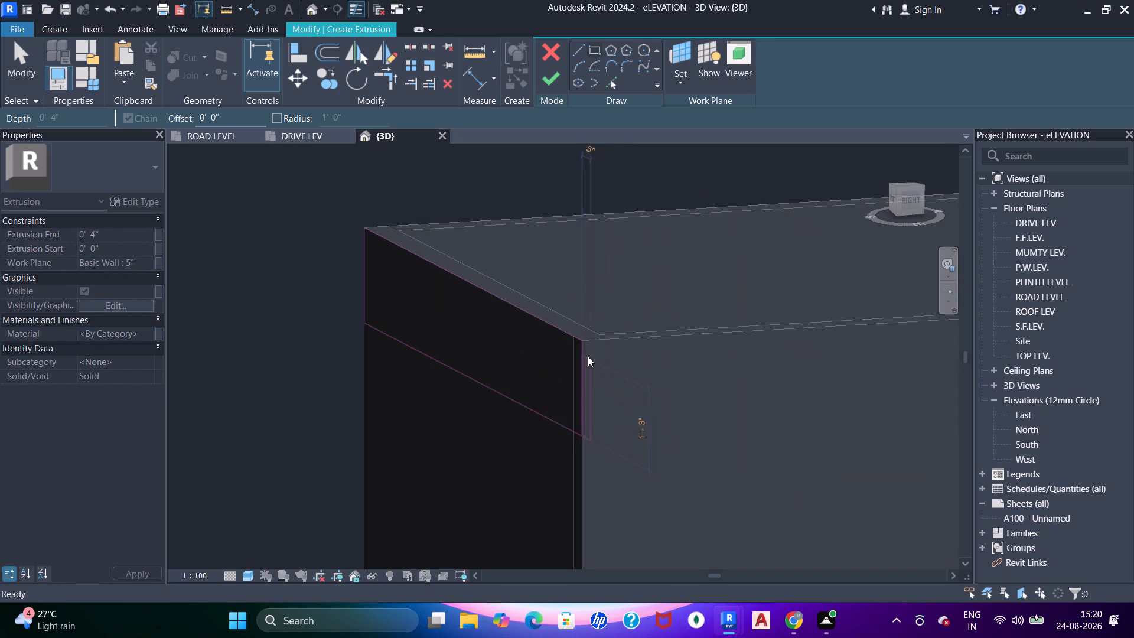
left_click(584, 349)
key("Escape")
Set the extrusion end to 1' and finish the sketch to create the band on the mumty front.
scroll(553, 379, "down", 2)
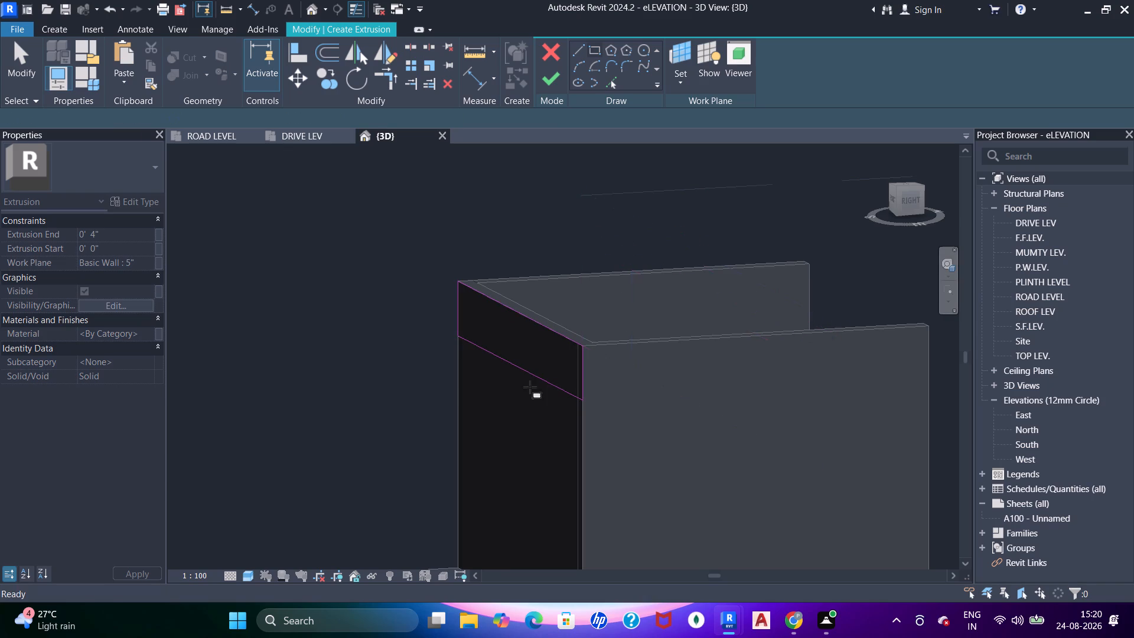
scroll(530, 387, "down", 2)
middle_click_drag(526, 387, 640, 421)
left_click_drag(97, 236, 106, 236)
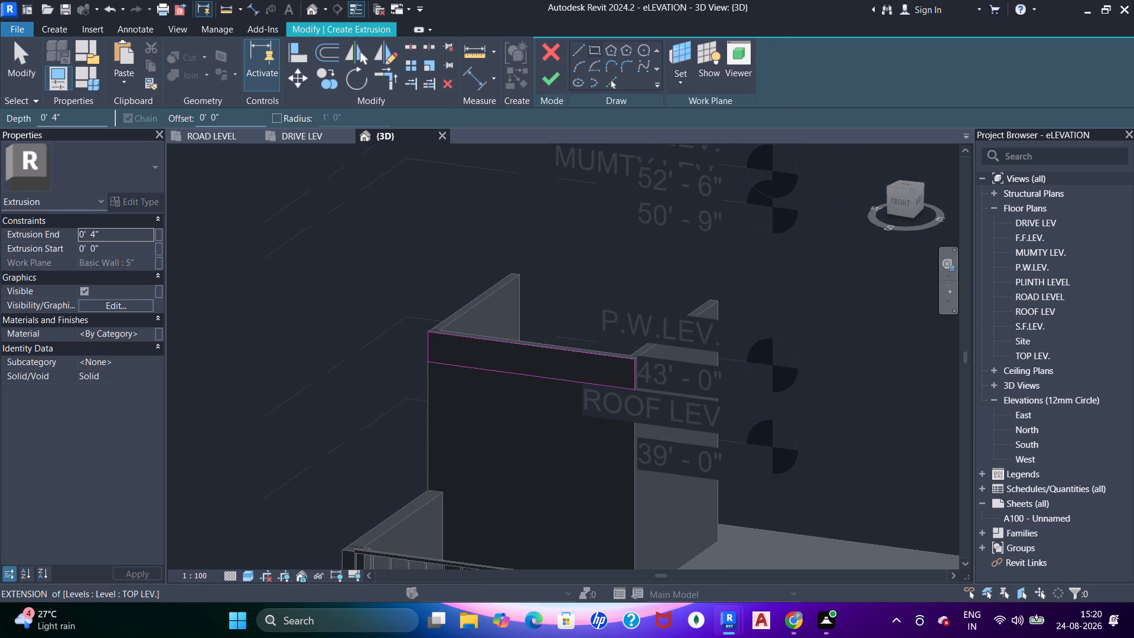
type("1'")
key("Return")
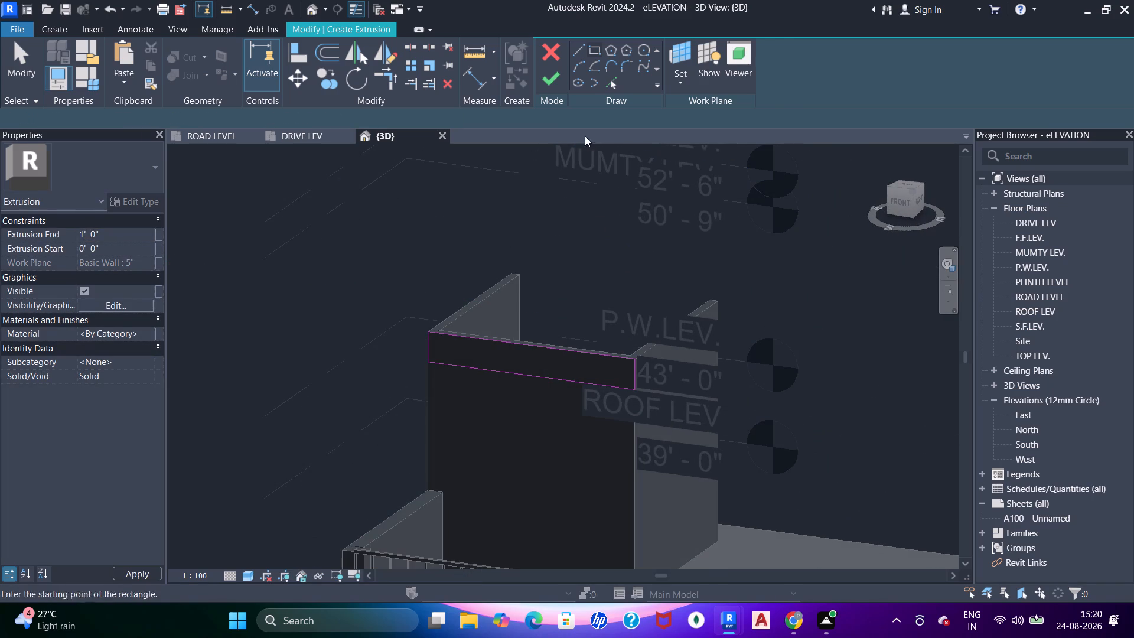
left_click_drag(555, 74, 564, 79)
middle_click_drag(505, 321, 625, 341, "shift")
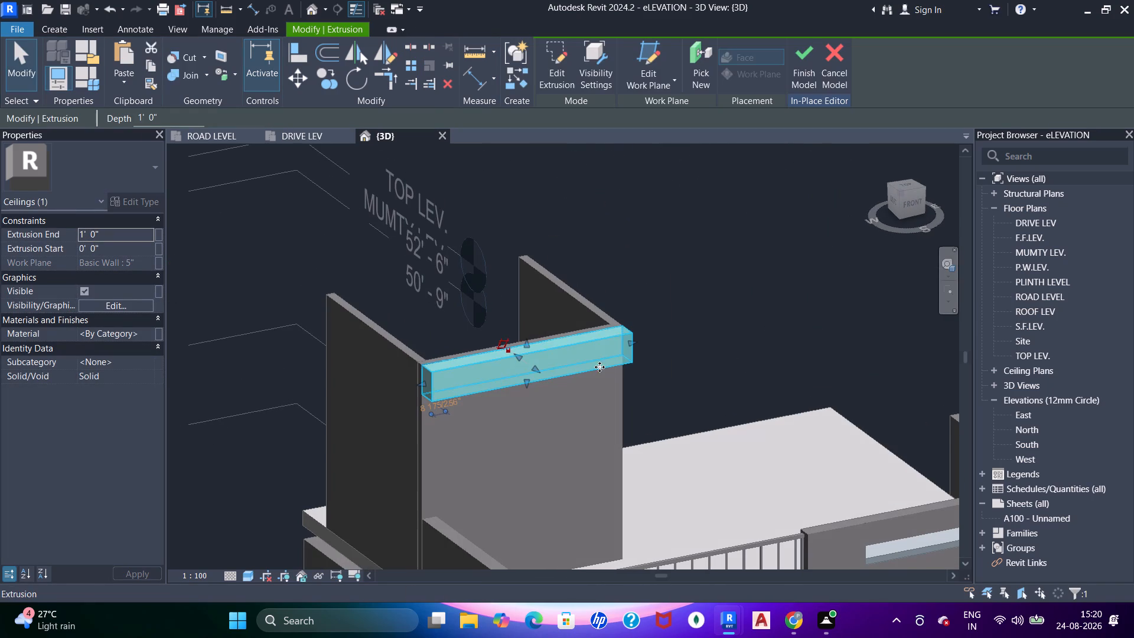
Thin the front extrusion by raising its underside, and stretch its front face outward to a depth of about 2'-4".
left_click(304, 134)
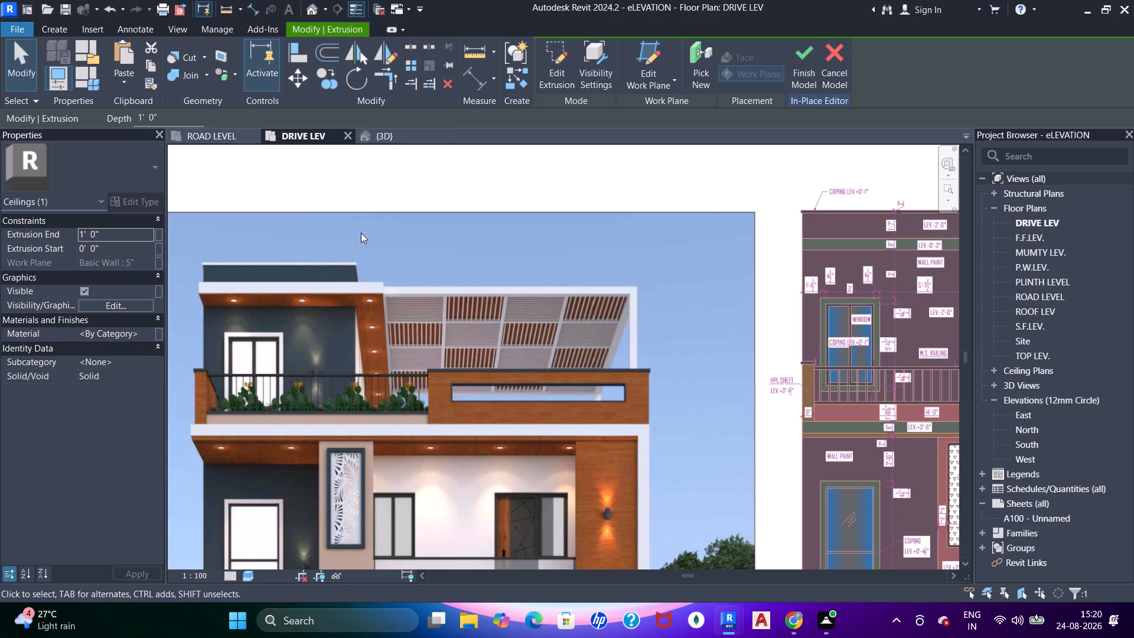
left_click(382, 137)
middle_click_drag(385, 248, 497, 297, "shift")
scroll(524, 376, "up", 1)
middle_click_drag(520, 378, 520, 284, "shift")
scroll(527, 366, "up", 4)
middle_click_drag(533, 377, 540, 284, "shift")
left_click_drag(523, 395, 523, 377)
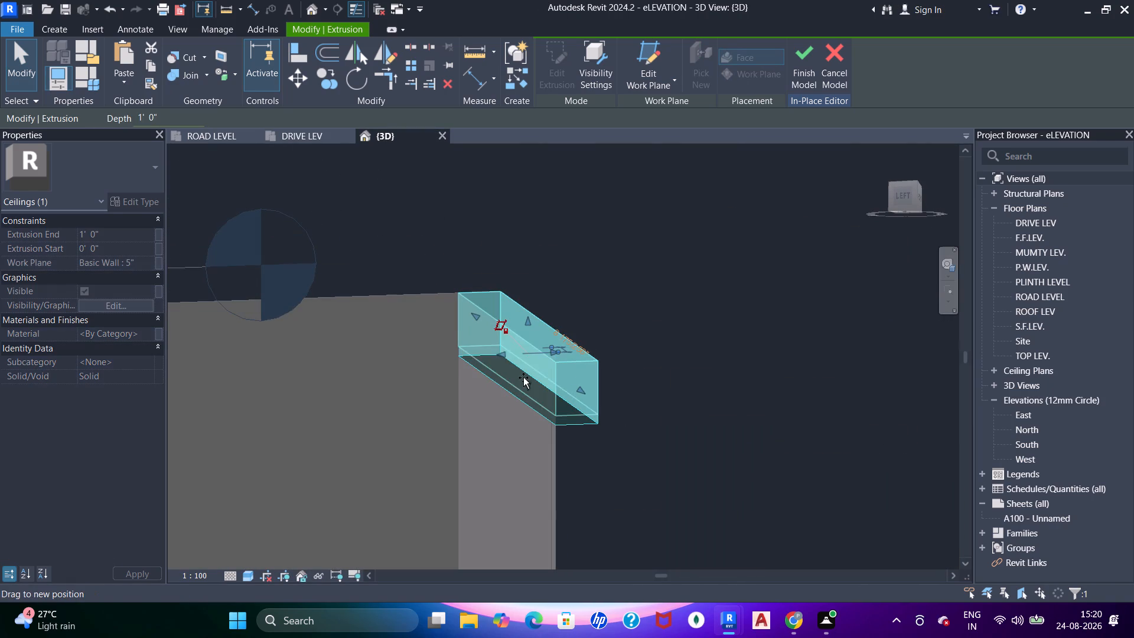
left_click_drag(523, 377, 523, 355)
middle_click_drag(536, 366, 471, 426, "shift")
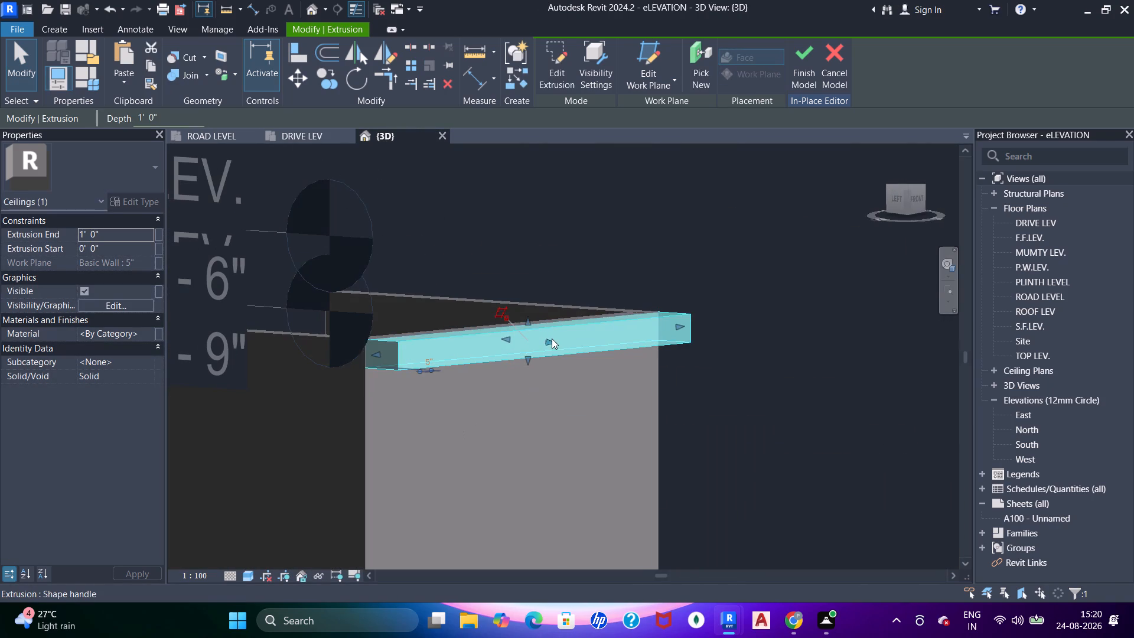
left_click_drag(553, 341, 588, 359)
key("Escape")
Examine the mumty's front slab from several sides and compare it with the reference elevation.
scroll(591, 375, "down", 3)
middle_click_drag(590, 388, 358, 455, "shift")
middle_click_drag(529, 441, 511, 421)
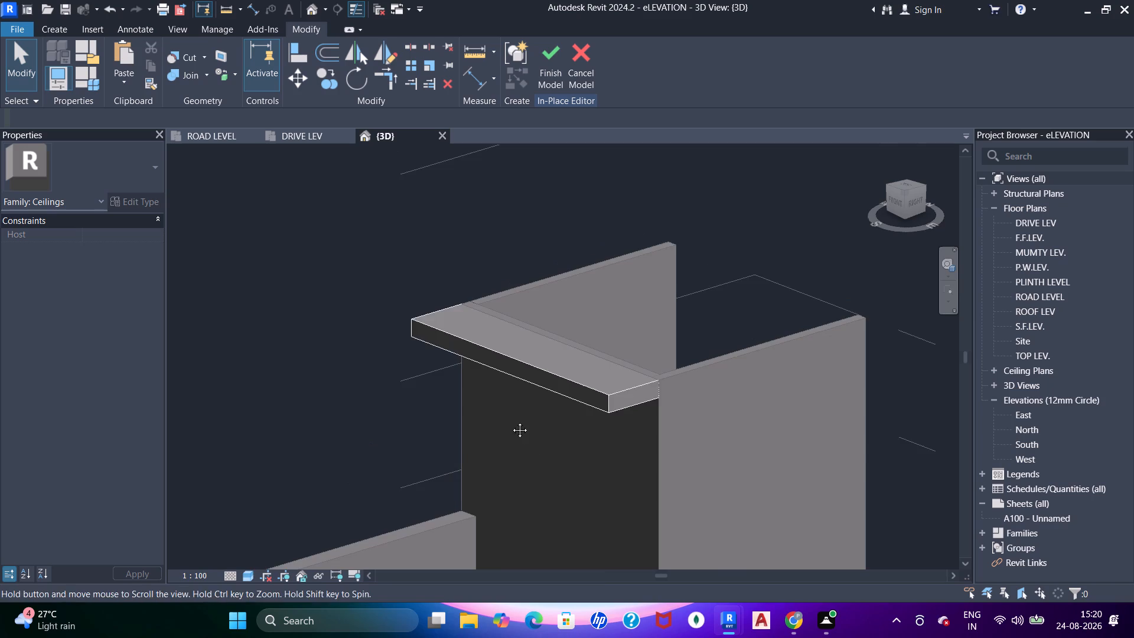
middle_click_drag(511, 421, 476, 360)
scroll(471, 354, "down", 4)
middle_click_drag(416, 375, 445, 351, "shift")
scroll(442, 343, "up", 1)
left_click(303, 130)
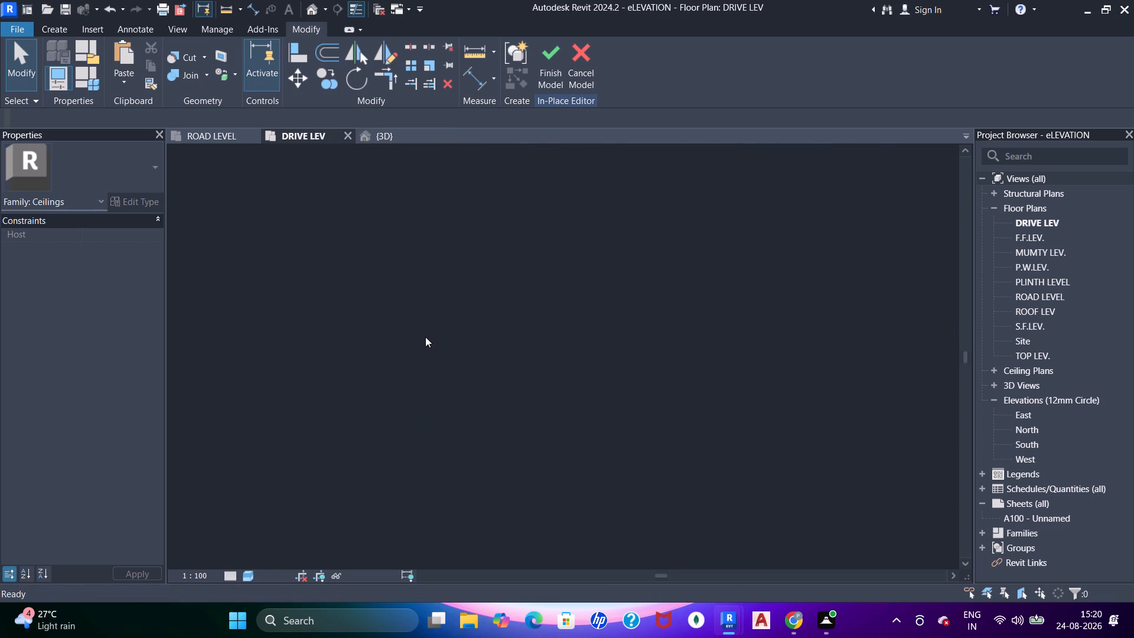
left_click(382, 143)
middle_click_drag(421, 311, 483, 347, "shift")
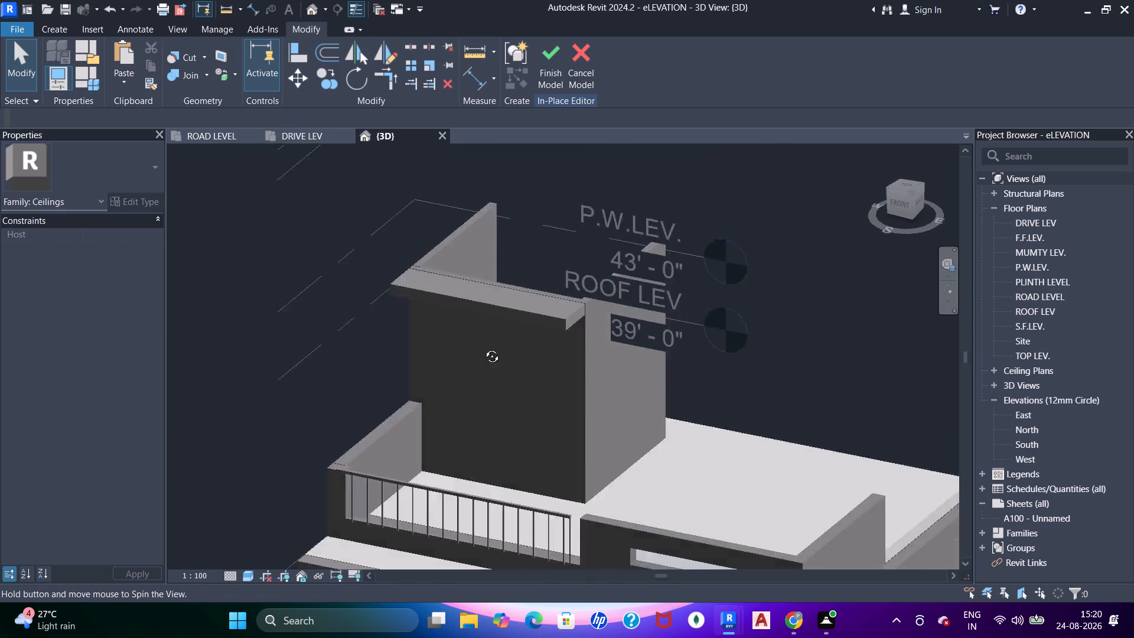
middle_click_drag(483, 347, 616, 254, "shift")
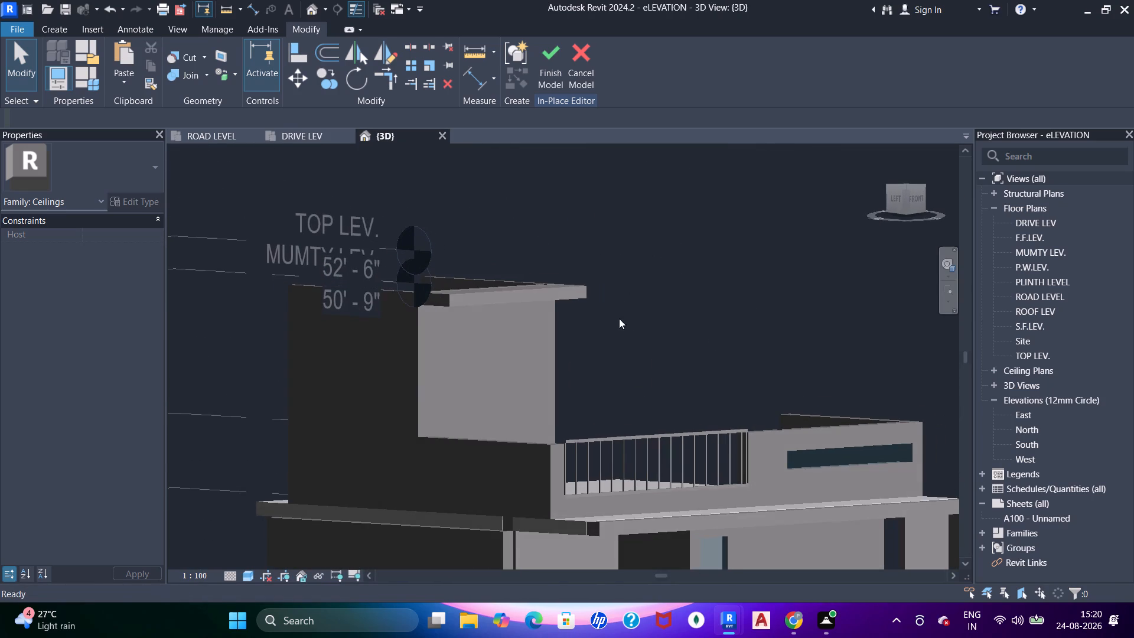
middle_click_drag(609, 327, 396, 388, "shift")
scroll(524, 327, "up", 3)
middle_click_drag(537, 347, 485, 356, "shift")
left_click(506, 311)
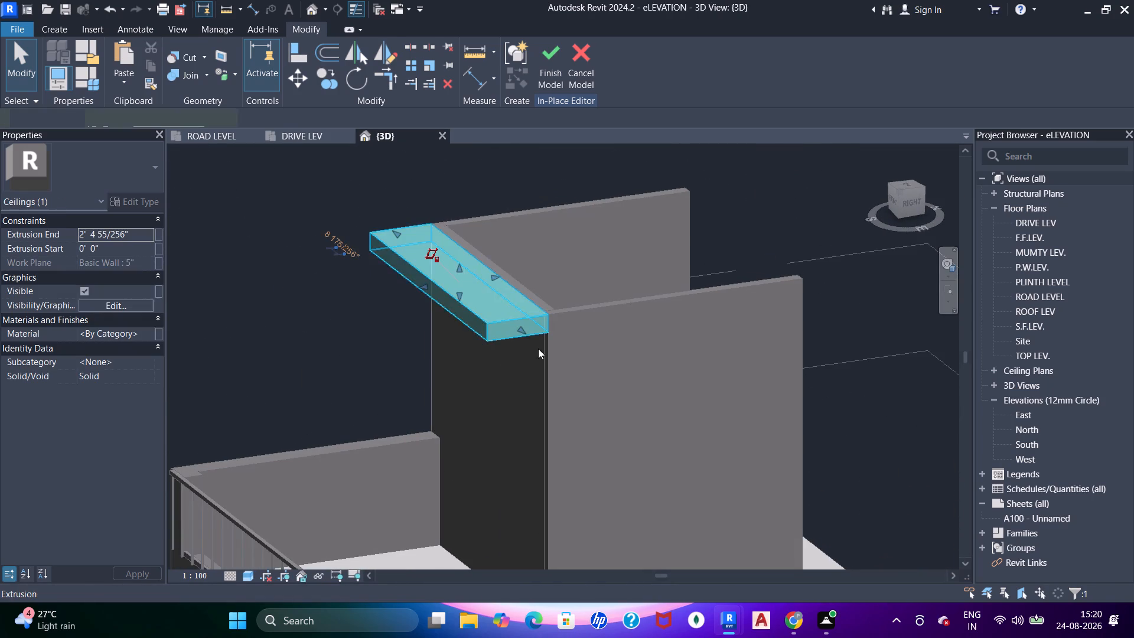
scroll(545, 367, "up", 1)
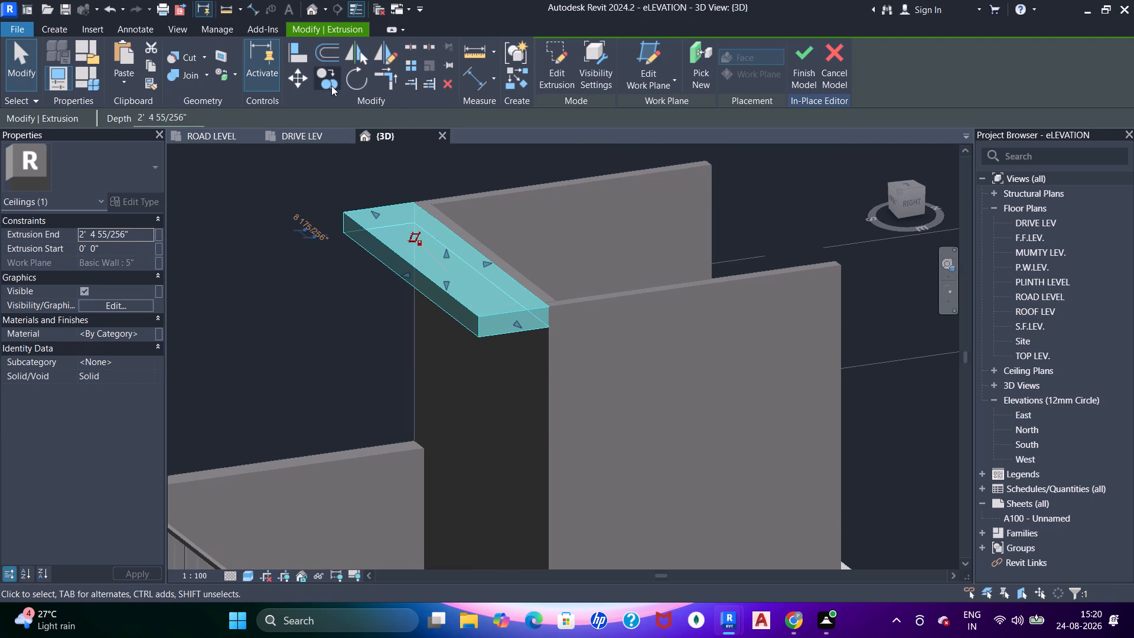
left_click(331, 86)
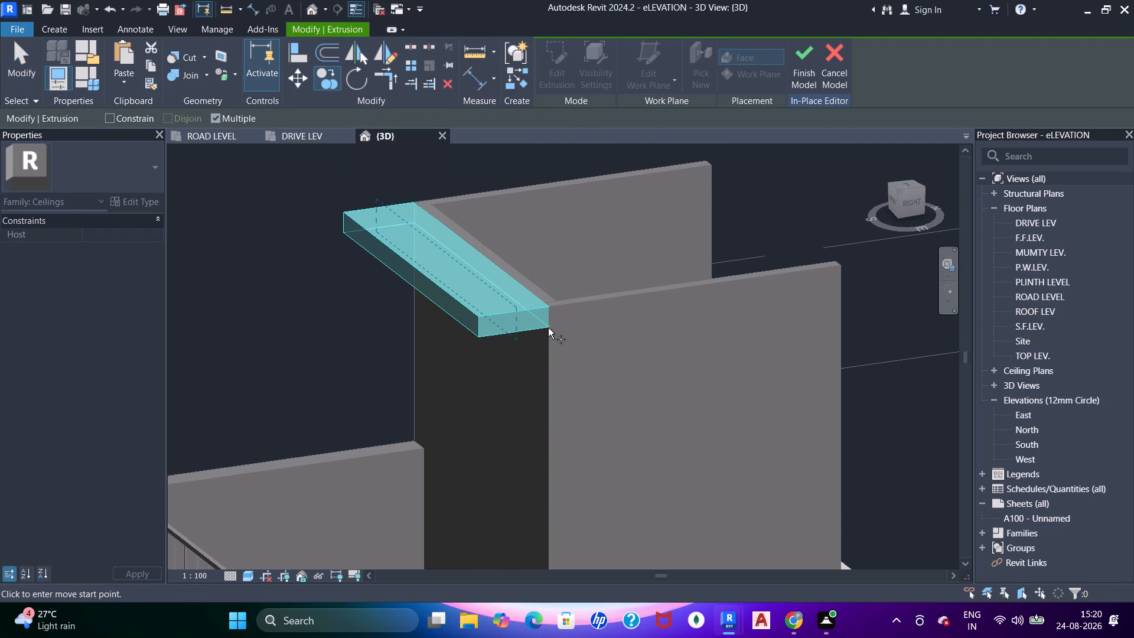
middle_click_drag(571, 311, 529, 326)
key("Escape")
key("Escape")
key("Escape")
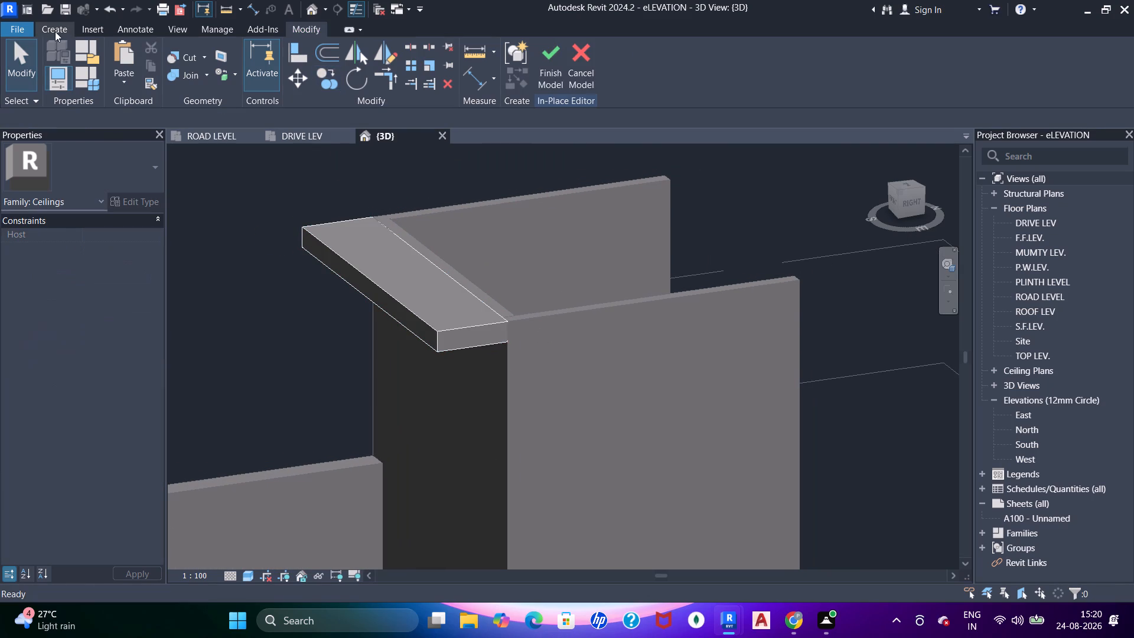
Start an extrusion on the mumty side wall's outer face and sketch a rectangle about 9'-9" by 8" along its top edge.
left_click(53, 34)
left_click_drag(133, 58, 133, 64)
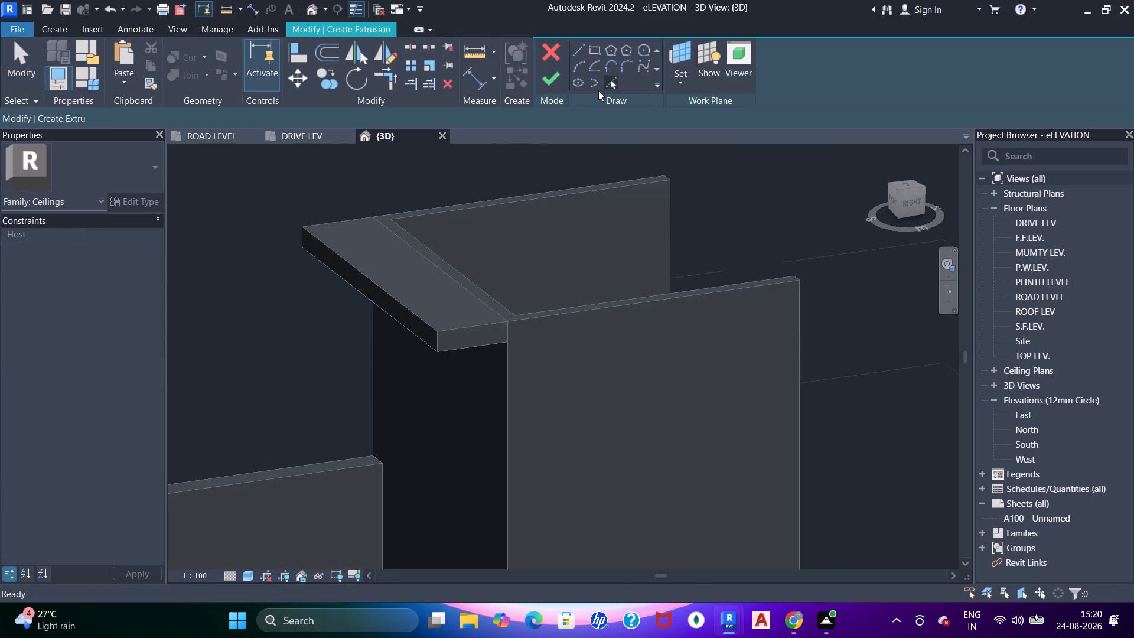
left_click(677, 83)
left_click(688, 131)
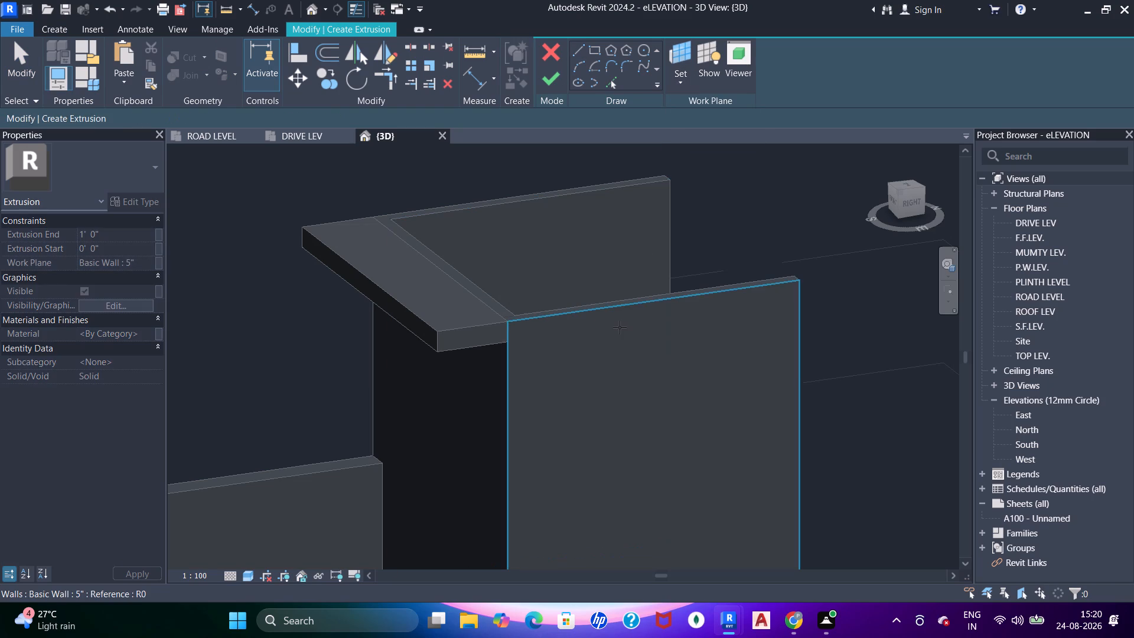
left_click(620, 327)
left_click(594, 53)
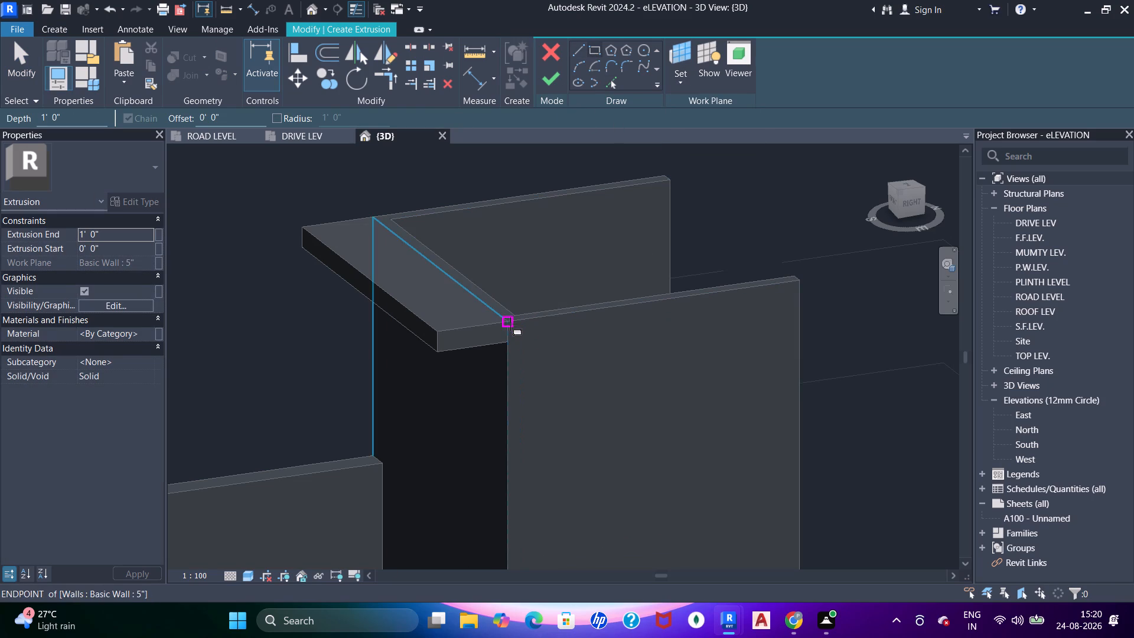
left_click(510, 323)
scroll(826, 299, "up", 4)
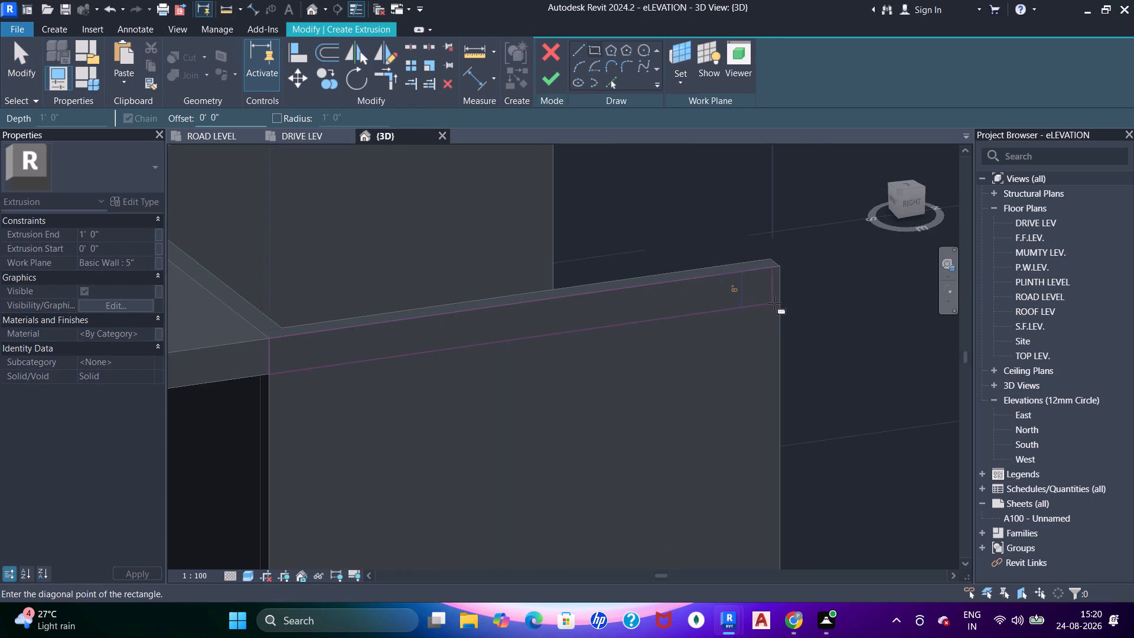
left_click(778, 303)
Align the side rectangle's lower line with the front slab's underside and finish the extrusion at 1'-0" depth.
middle_click_drag(422, 385, 451, 389)
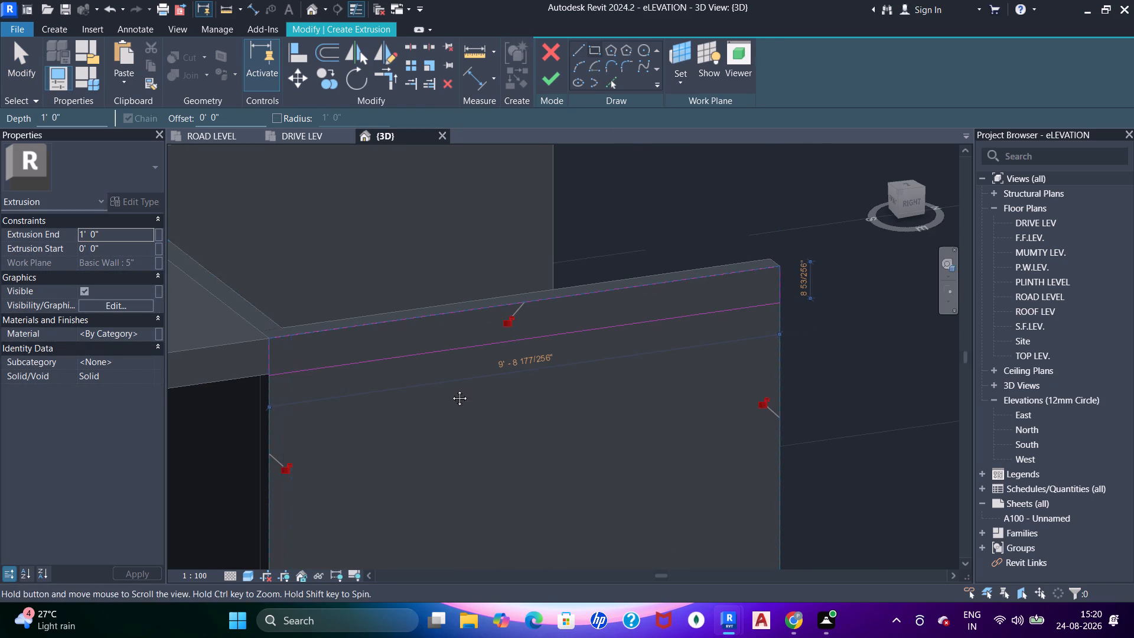
middle_click_drag(451, 389, 520, 373)
key("Escape")
key("Escape")
key("Escape")
key("a")
key("a")
key("a")
key("a")
left_click(328, 367)
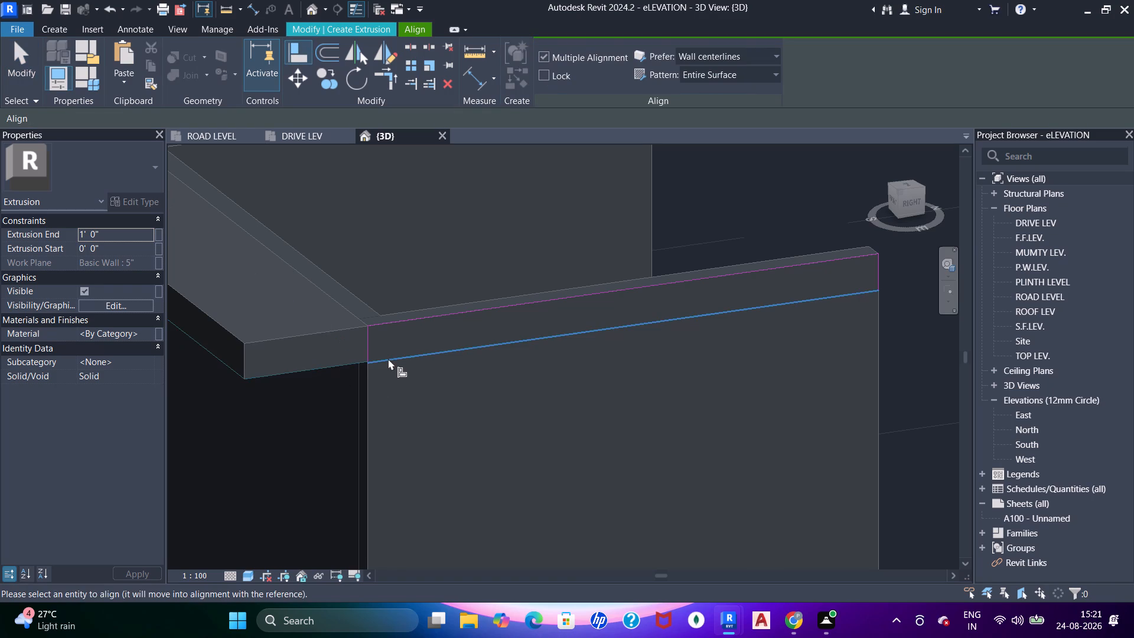
left_click(388, 358)
key("Escape")
key("Escape")
scroll(434, 382, "down", 3)
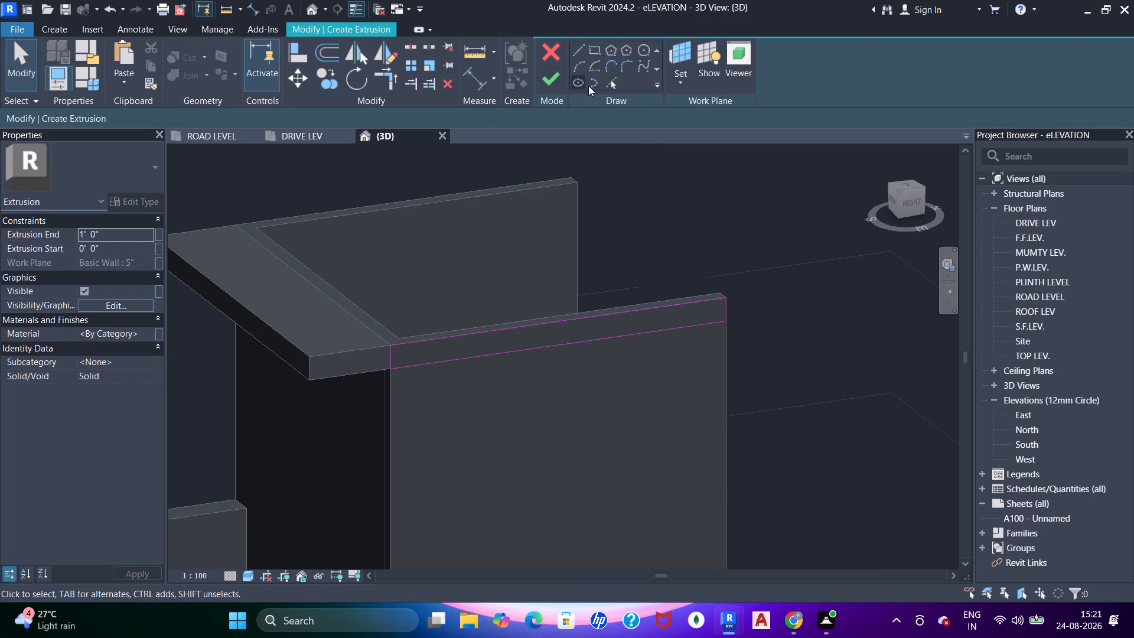
left_click(558, 85)
Set the front slab's extrusion end to 2'5".
scroll(506, 290, "down", 4)
middle_click_drag(454, 327, 581, 314, "shift")
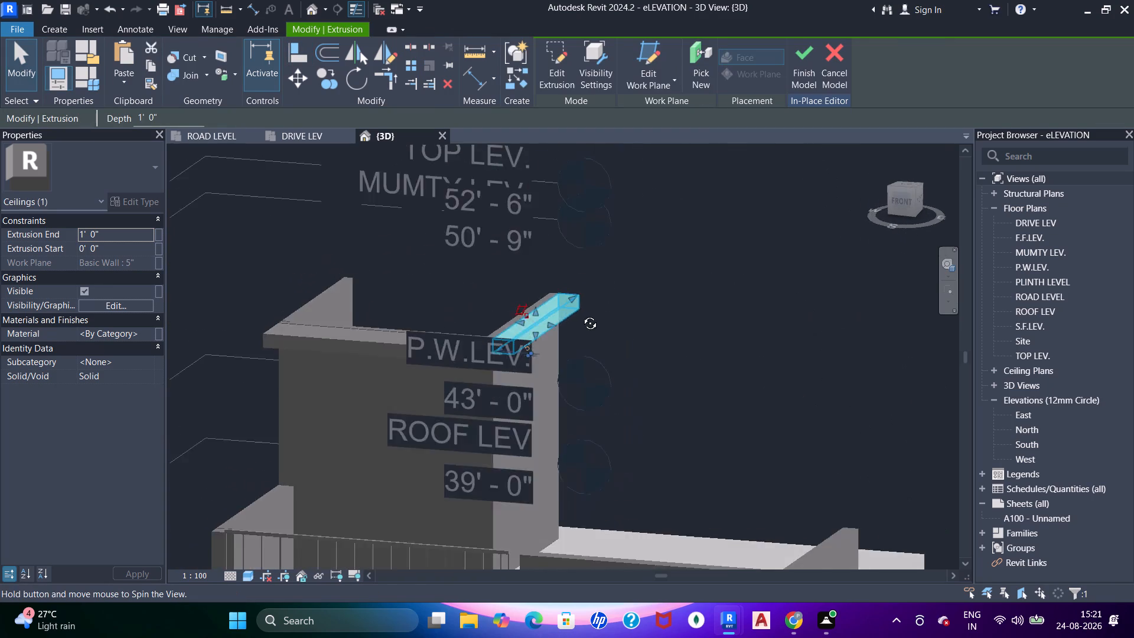
middle_click_drag(581, 314, 621, 474, "shift")
middle_click_drag(559, 346, 548, 423, "shift")
scroll(484, 476, "up", 3)
left_click(483, 474)
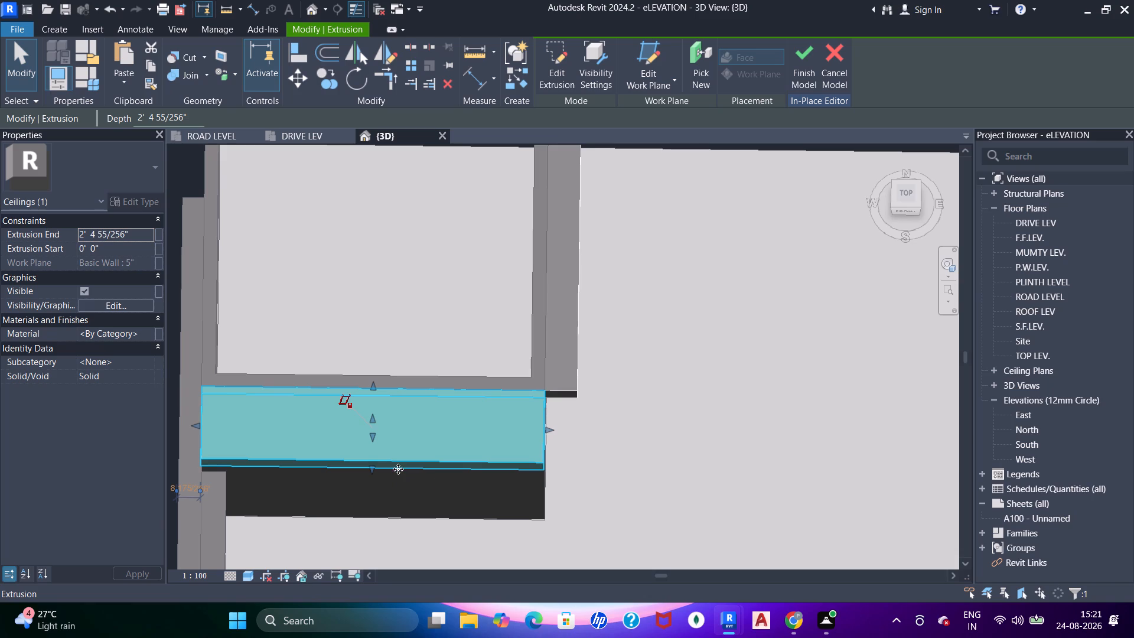
middle_click_drag(440, 383, 439, 418)
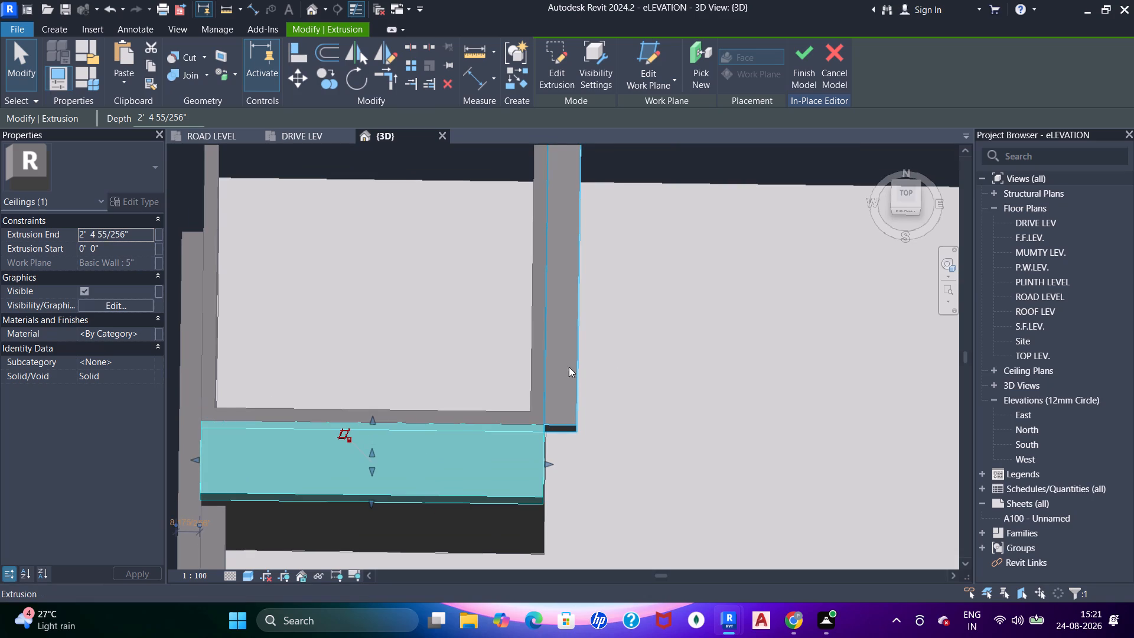
left_click(151, 239)
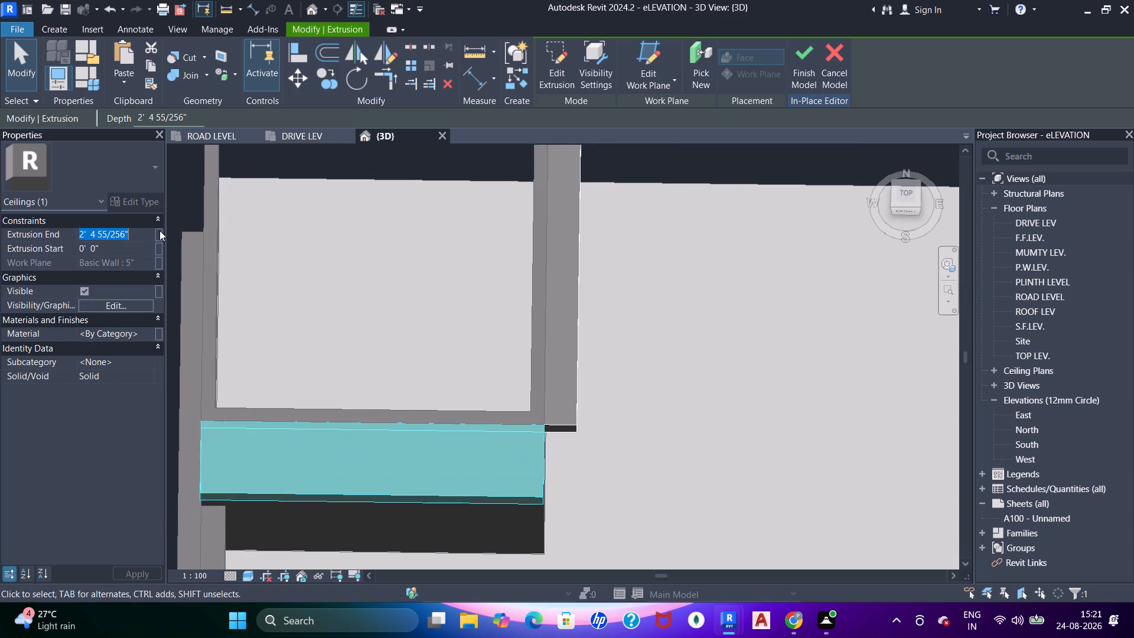
type("2'5\"")
key("Return")
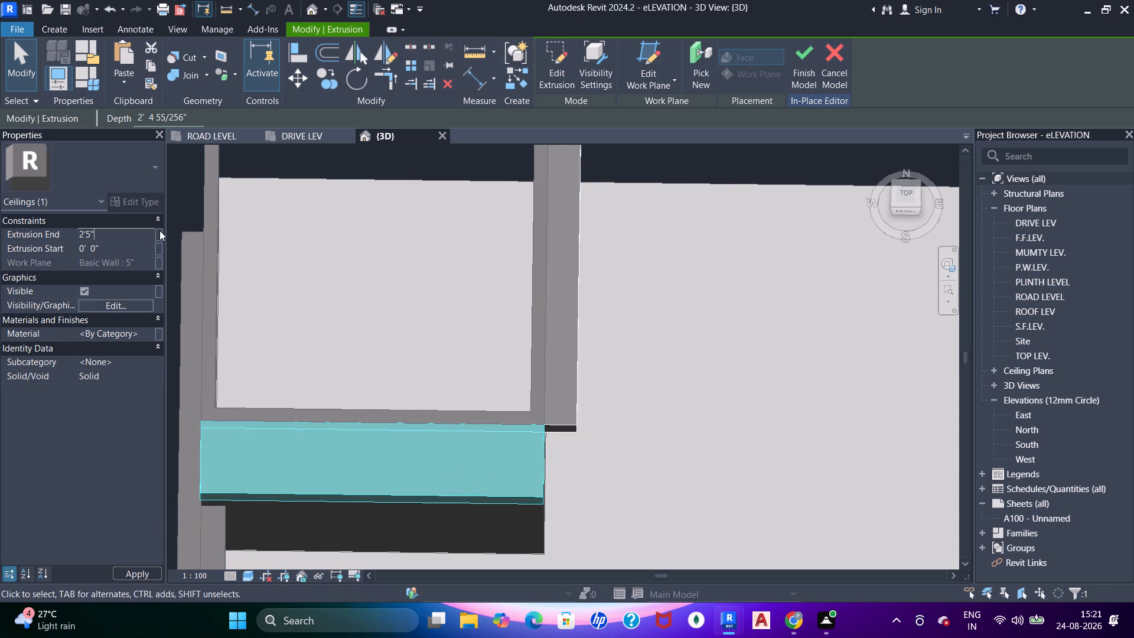
Set the mumty side slab's extrusion end to 2'5".
left_click(568, 323)
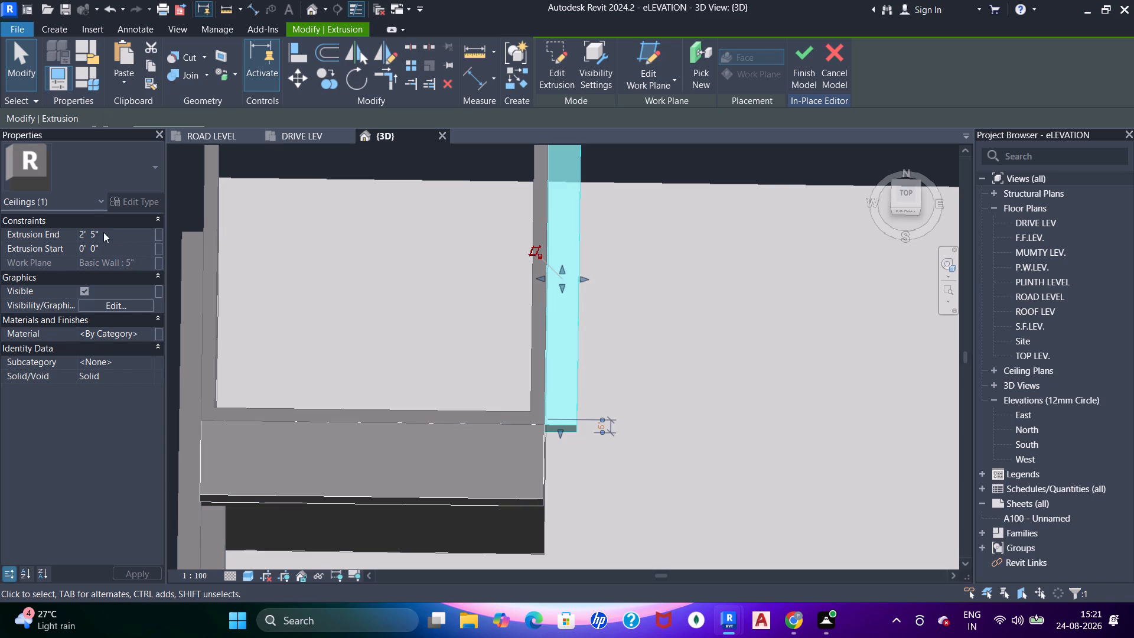
left_click_drag(110, 230, 111, 236)
type("32")
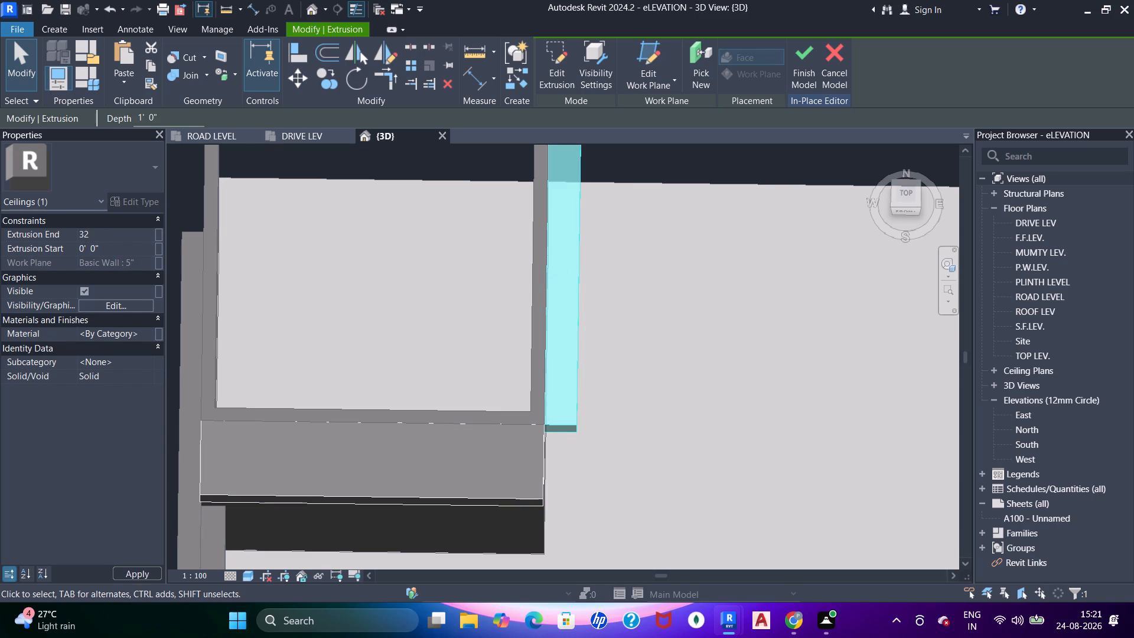
key("BackSpace")
key("BackSpace")
type("2'5\"")
key("Return")
key("Escape")
Align the side slab's front end face with the outer face of the mumty's front slab.
scroll(480, 329, "down", 3)
middle_click_drag(472, 369, 672, 220, "shift")
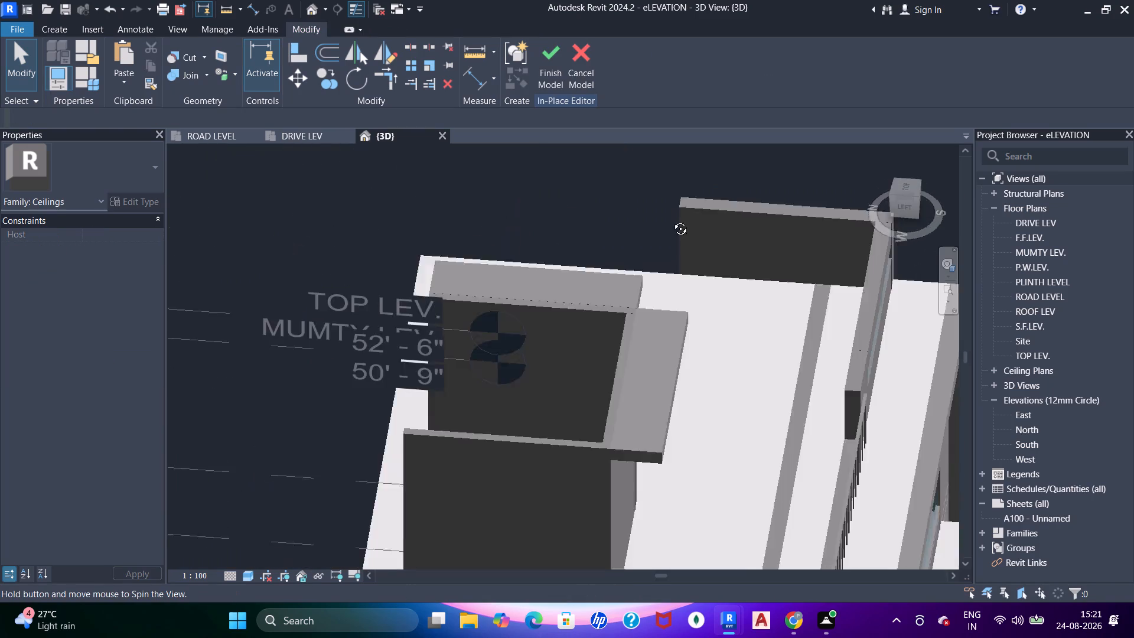
middle_click_drag(672, 220, 432, 194, "shift")
middle_click_drag(551, 379, 468, 269, "shift")
middle_click_drag(459, 292, 478, 341)
scroll(455, 380, "up", 3)
middle_click_drag(449, 376, 487, 479)
left_click(544, 406)
scroll(499, 418, "up", 4)
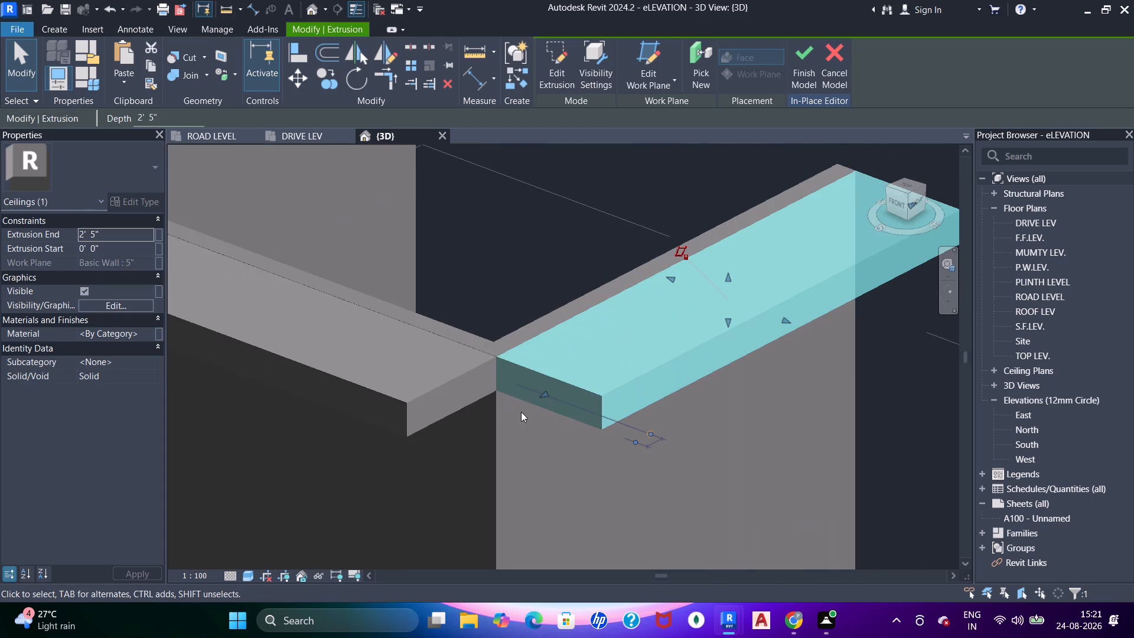
key("a")
key("a")
key("a")
left_click(390, 415)
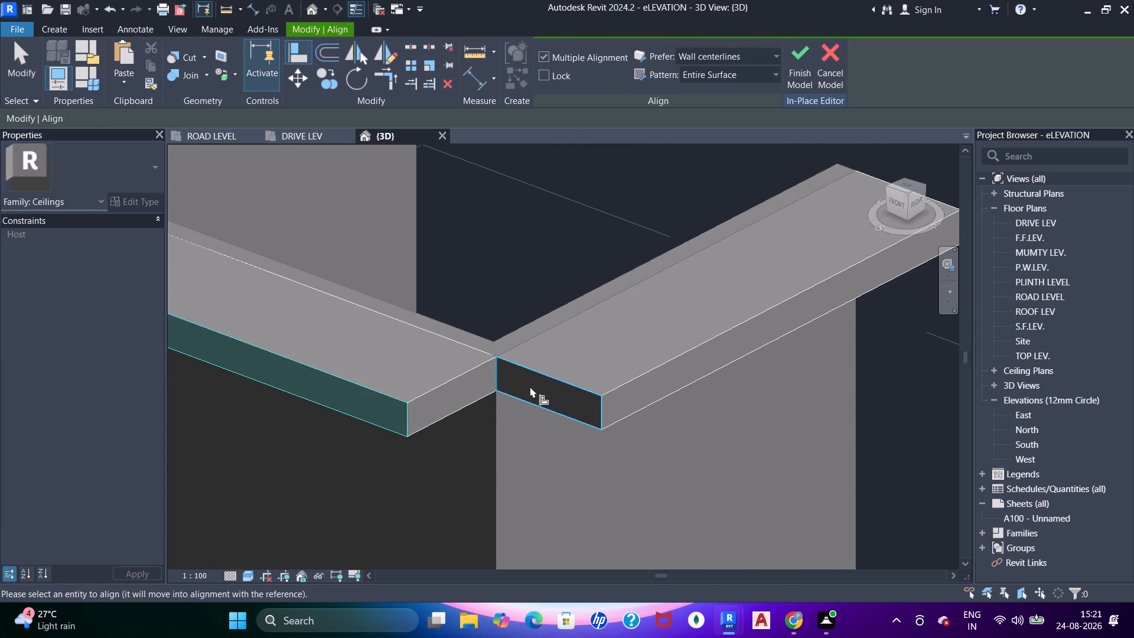
left_click(530, 386)
key("Escape")
key("Escape")
scroll(509, 368, "down", 6)
Join the mumty's front slab and side slab geometry at the corner.
key("j")
key("j")
key("j")
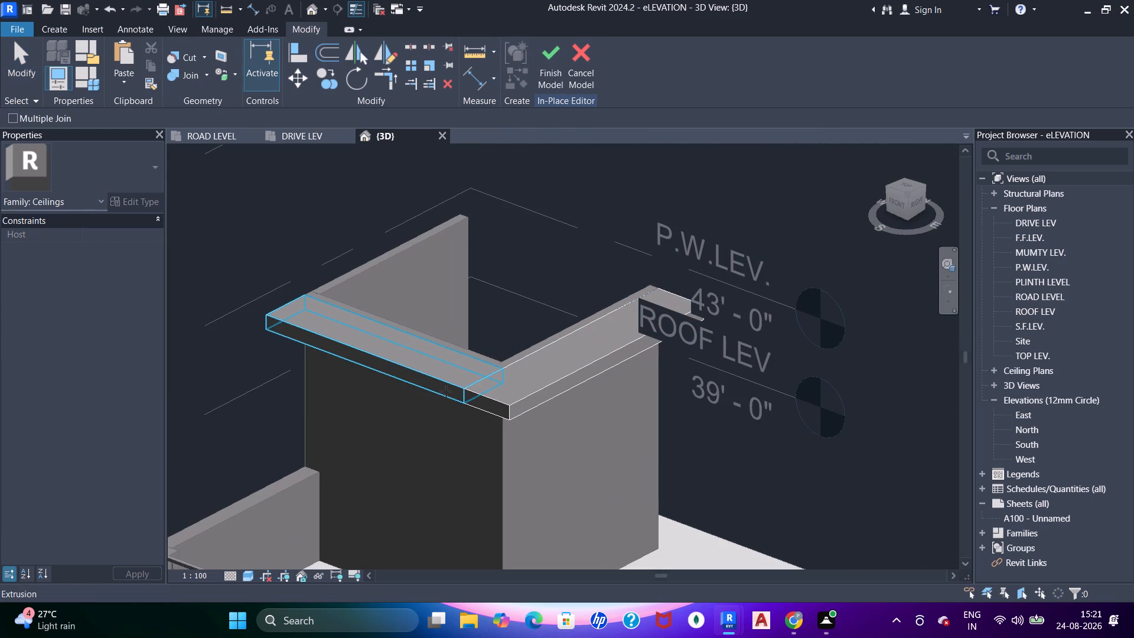
left_click_drag(446, 392, 452, 391)
left_click(485, 397)
key("Escape")
scroll(507, 401, "down", 2)
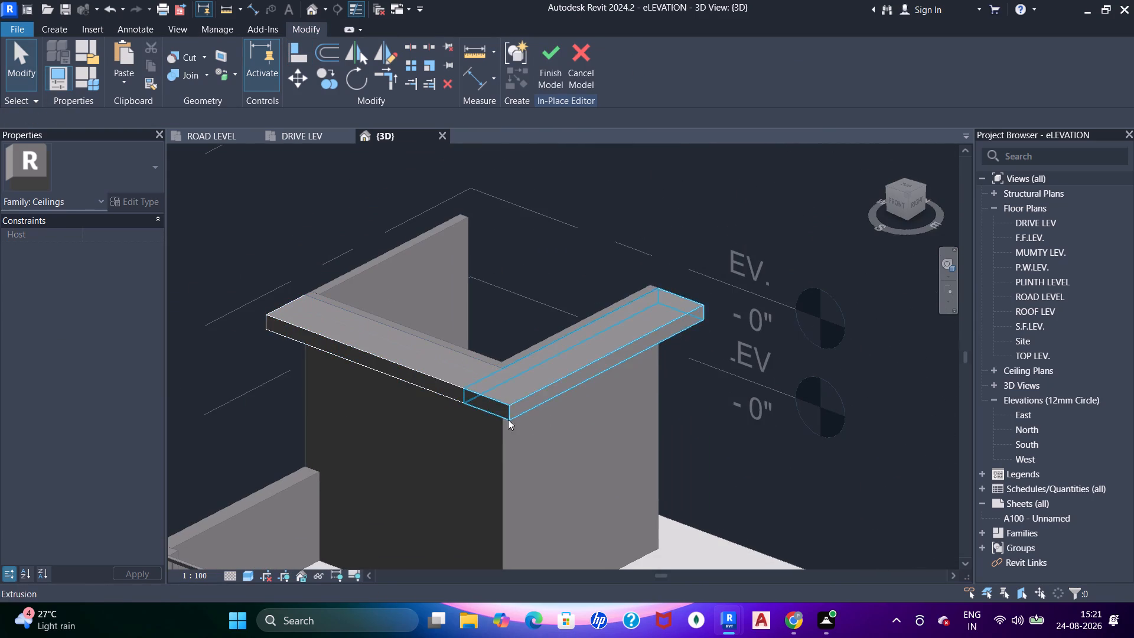
Check the joined mumty slabs and finish the in-place ceiling model.
middle_click_drag(510, 425, 524, 285, "shift")
middle_click_drag(528, 313, 437, 385, "shift")
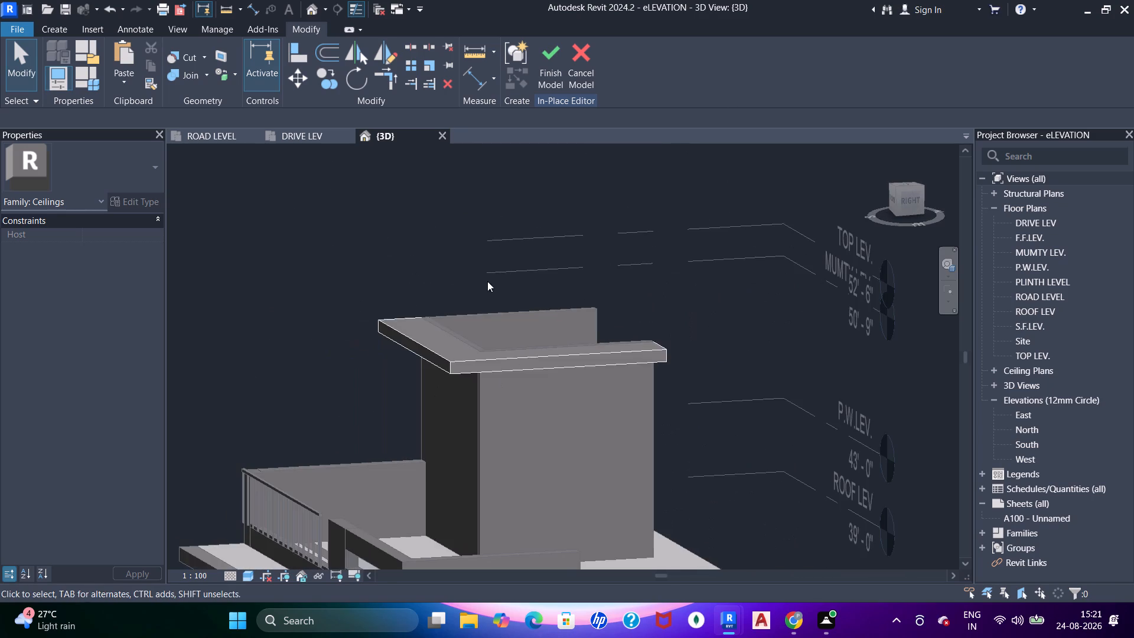
scroll(452, 333, "down", 3)
middle_click_drag(424, 386, 545, 301, "shift")
left_click(546, 50)
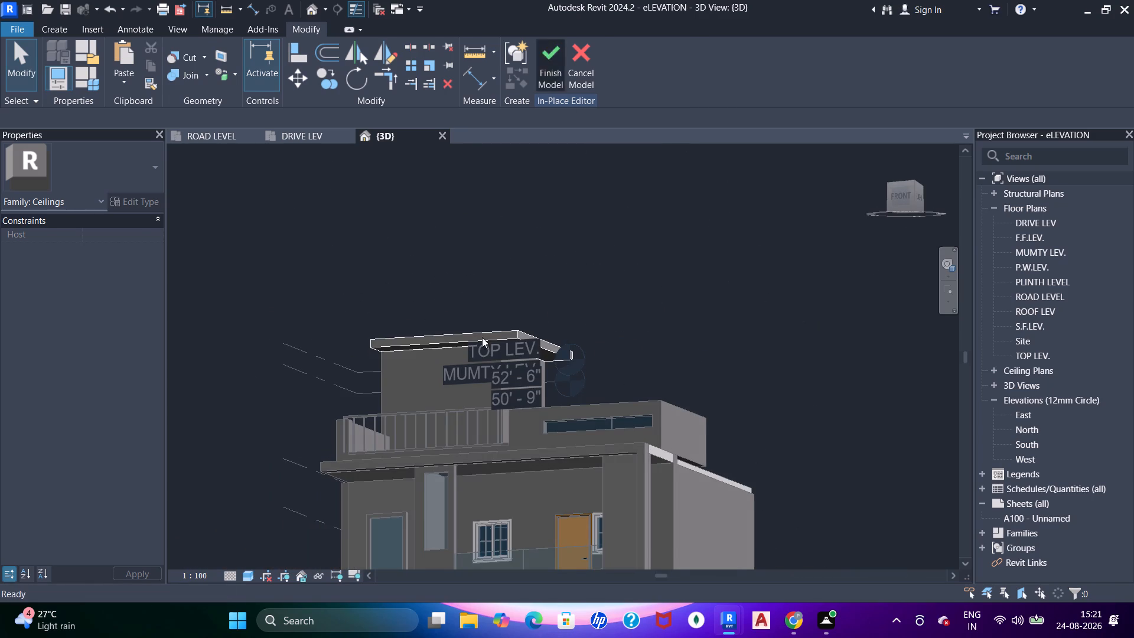
middle_click_drag(536, 251, 532, 391, "shift")
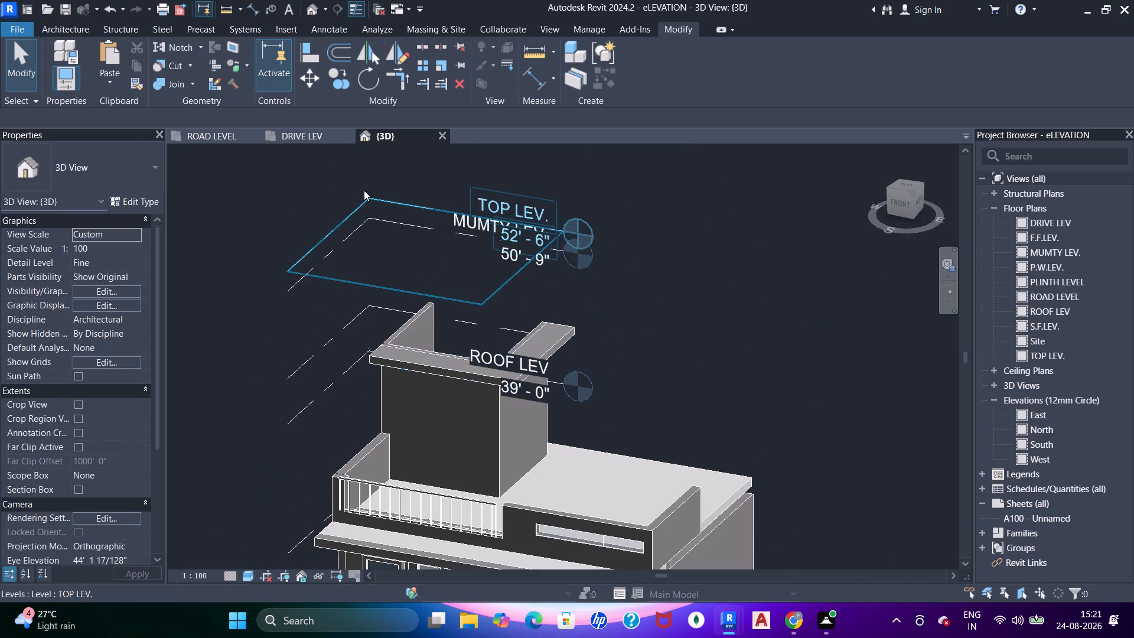
Examine the reference render and elevation drawing in the DRIVE LEV plan for the terrace pergola beside the mumty.
left_click(305, 143)
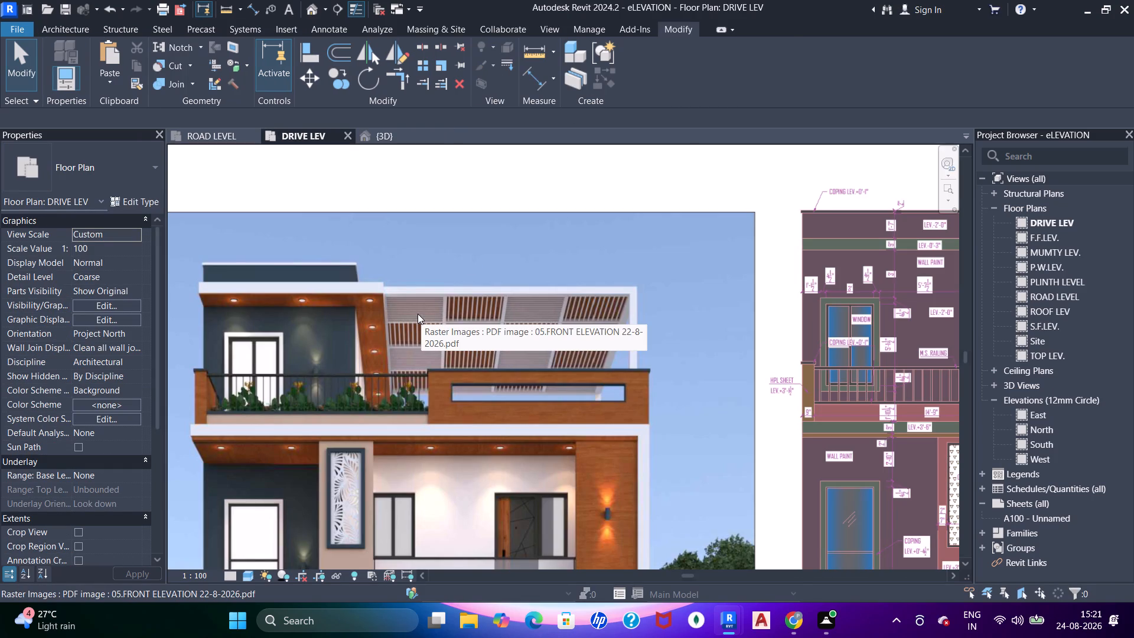
middle_click_drag(398, 312, 396, 327)
middle_click_drag(434, 327, 421, 375, "shift")
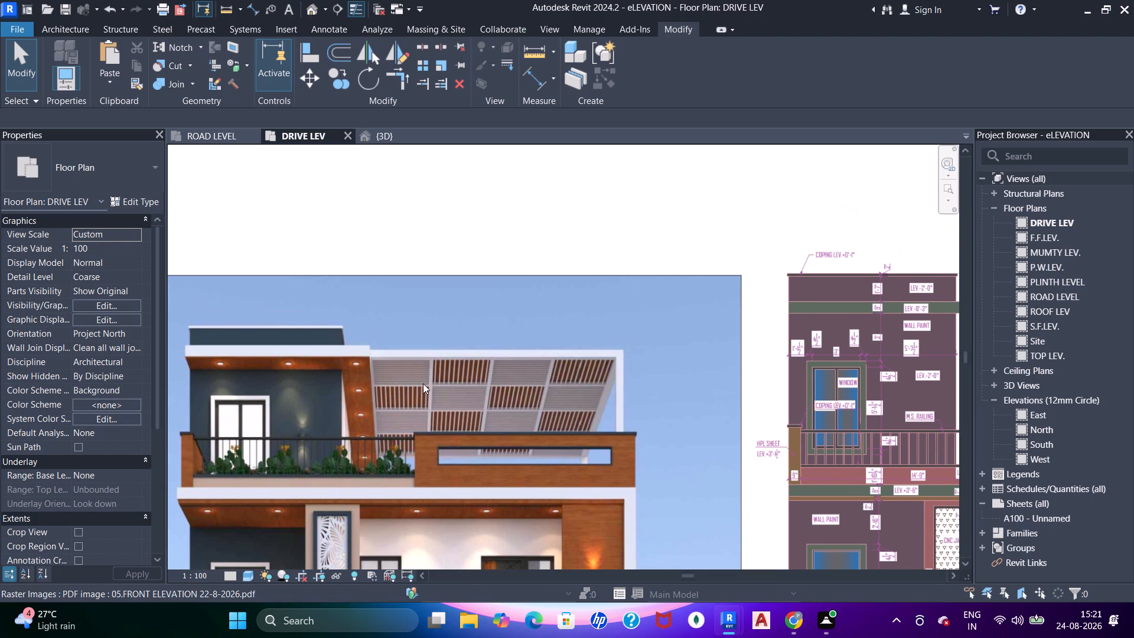
middle_click_drag(423, 383, 351, 301)
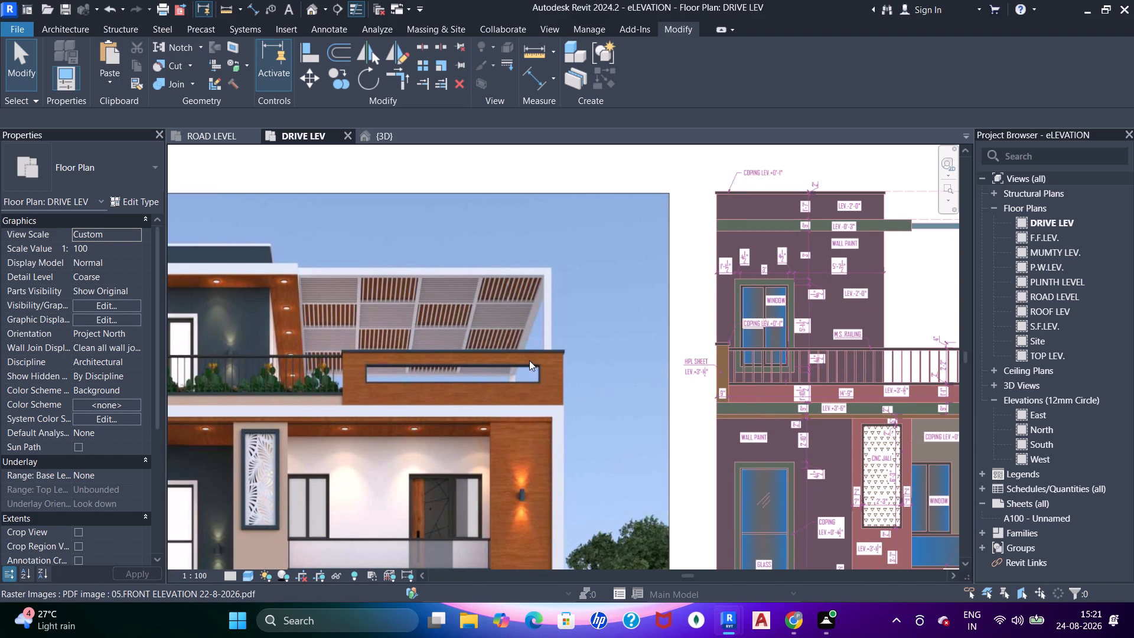
middle_click_drag(650, 368, 448, 382)
middle_click_drag(757, 367, 471, 338)
middle_click_drag(444, 343, 612, 359)
middle_click_drag(323, 392, 451, 356)
left_click(385, 141)
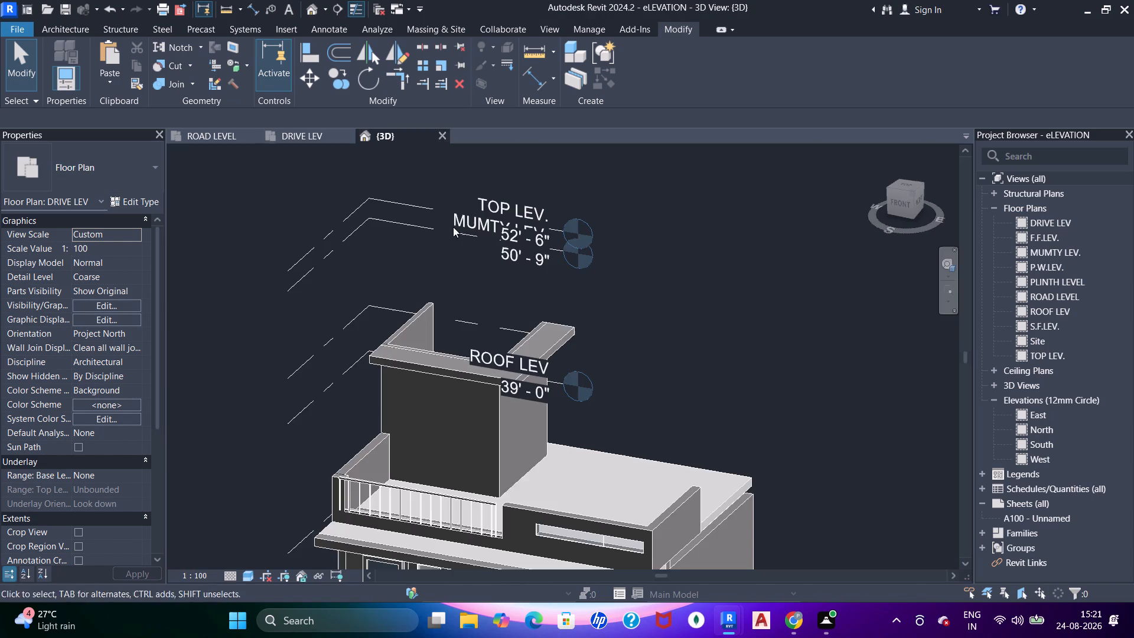
Place a 450x600mm rectangular architectural column from P.W.LEV. to MUMTY LEV. on the open roof behind the slotted parapet.
middle_click_drag(606, 446, 593, 401)
middle_click_drag(603, 463, 553, 373)
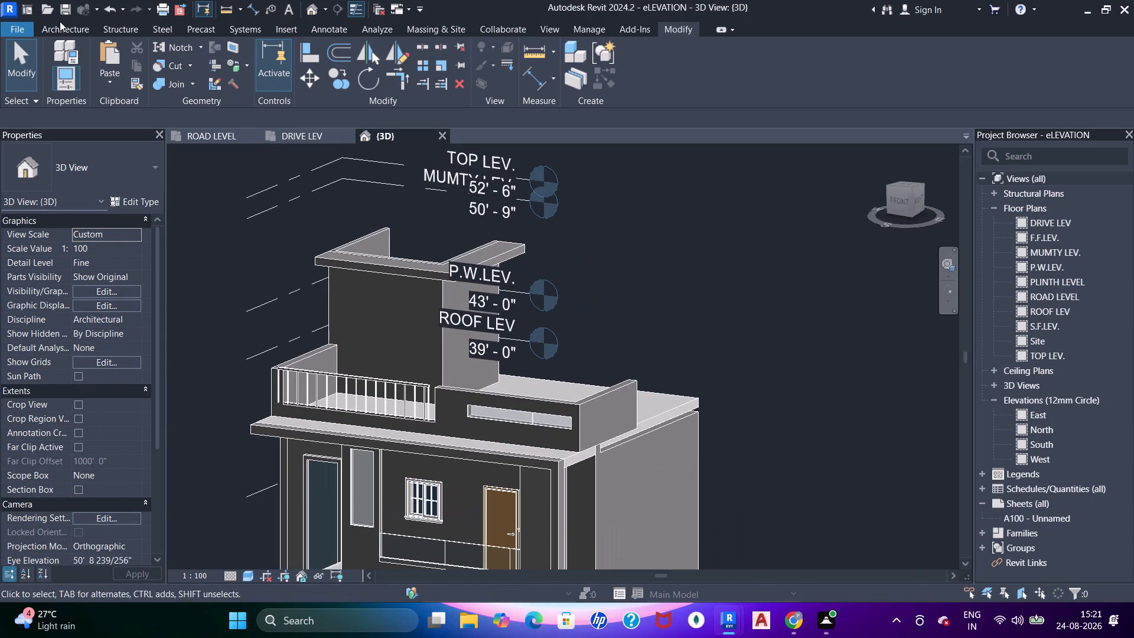
left_click_drag(62, 29, 67, 31)
left_click(224, 85)
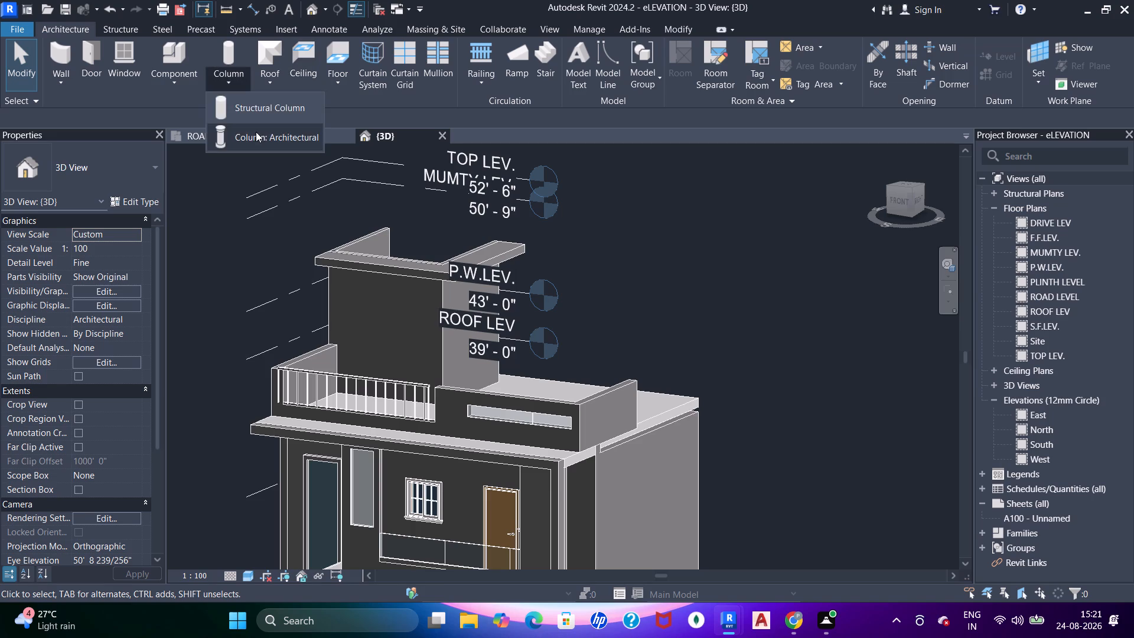
left_click_drag(253, 135, 259, 143)
middle_click_drag(573, 392, 582, 486, "shift")
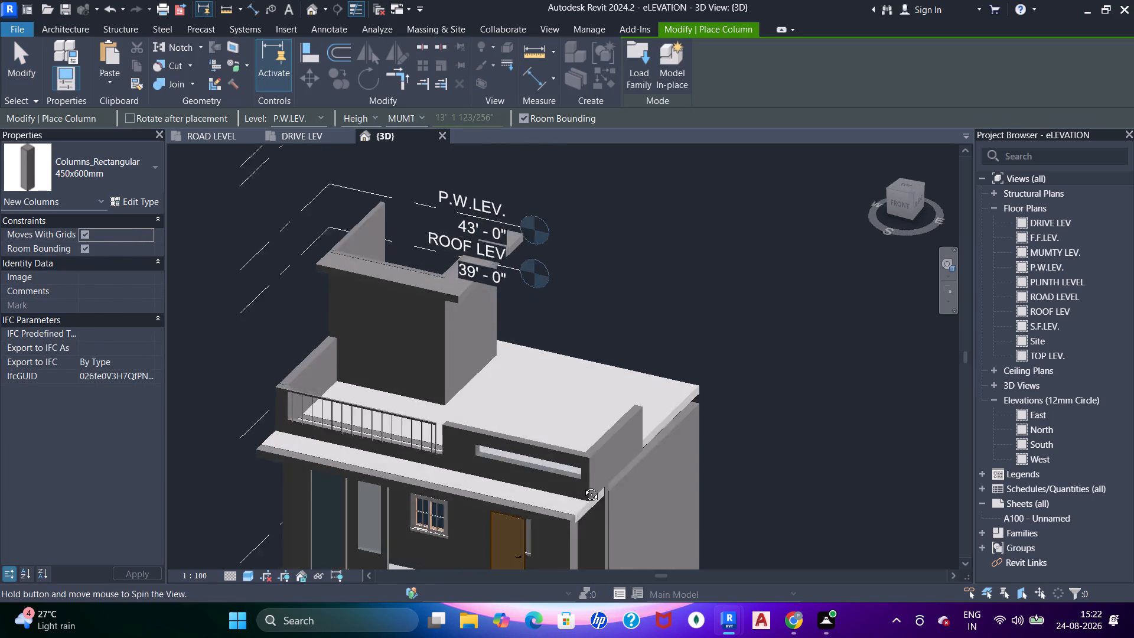
middle_click_drag(582, 486, 582, 505, "shift")
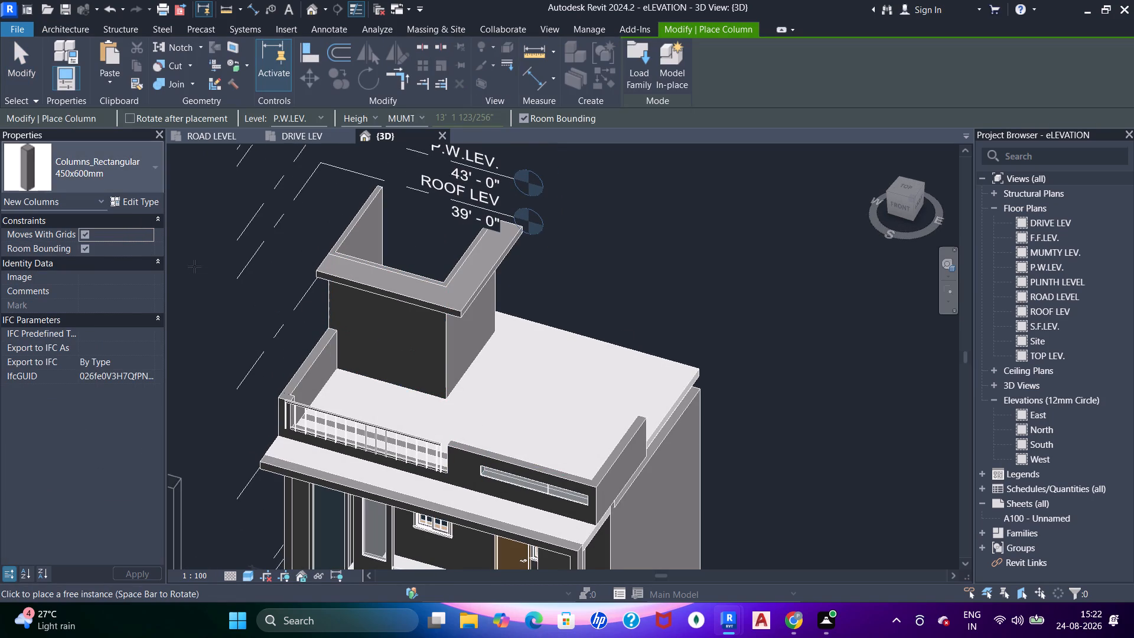
left_click(587, 406)
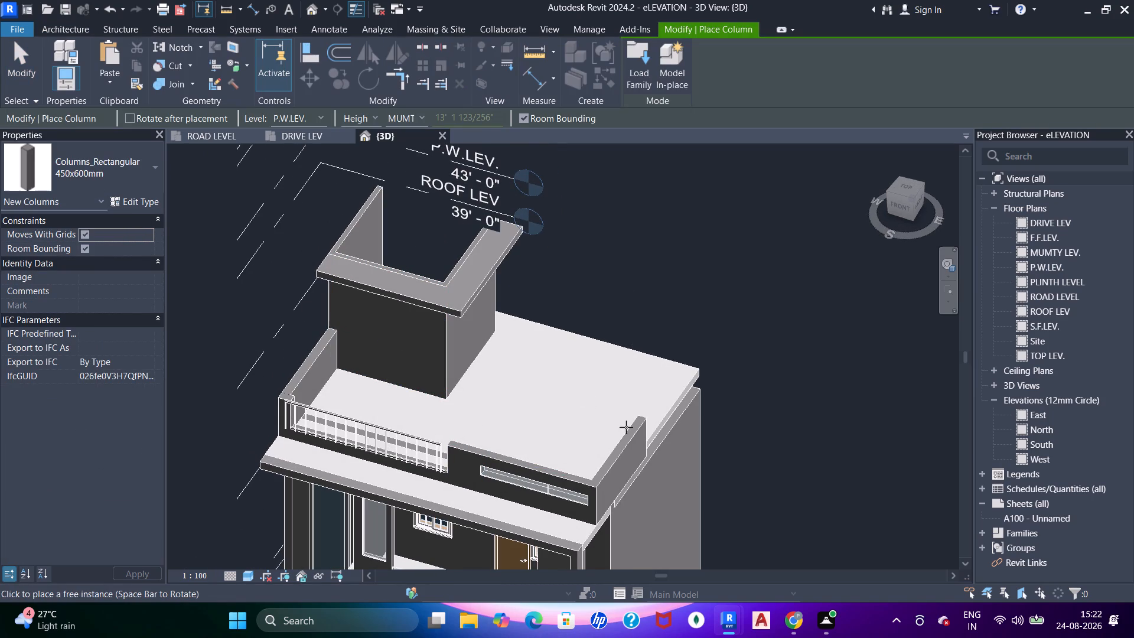
middle_click_drag(682, 474, 540, 349, "shift")
key("Escape")
key("Escape")
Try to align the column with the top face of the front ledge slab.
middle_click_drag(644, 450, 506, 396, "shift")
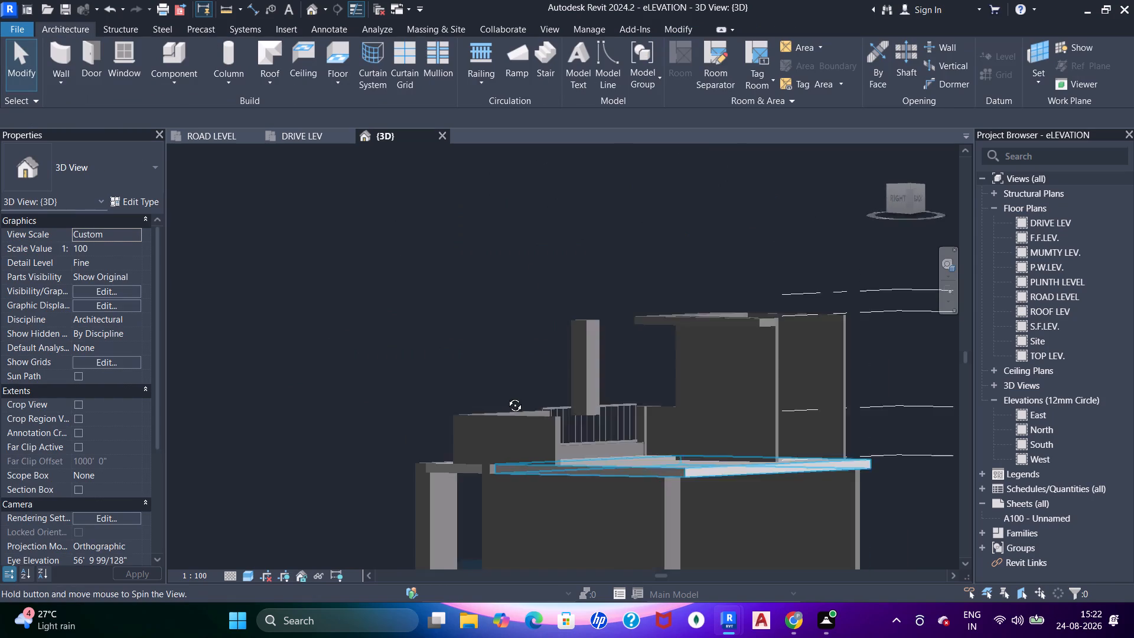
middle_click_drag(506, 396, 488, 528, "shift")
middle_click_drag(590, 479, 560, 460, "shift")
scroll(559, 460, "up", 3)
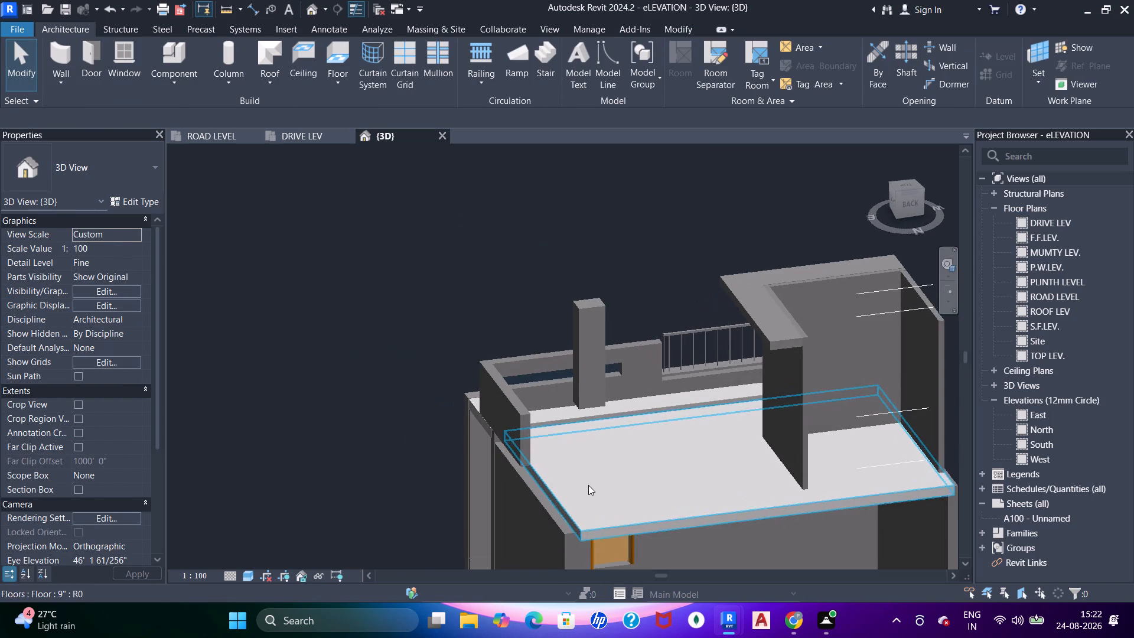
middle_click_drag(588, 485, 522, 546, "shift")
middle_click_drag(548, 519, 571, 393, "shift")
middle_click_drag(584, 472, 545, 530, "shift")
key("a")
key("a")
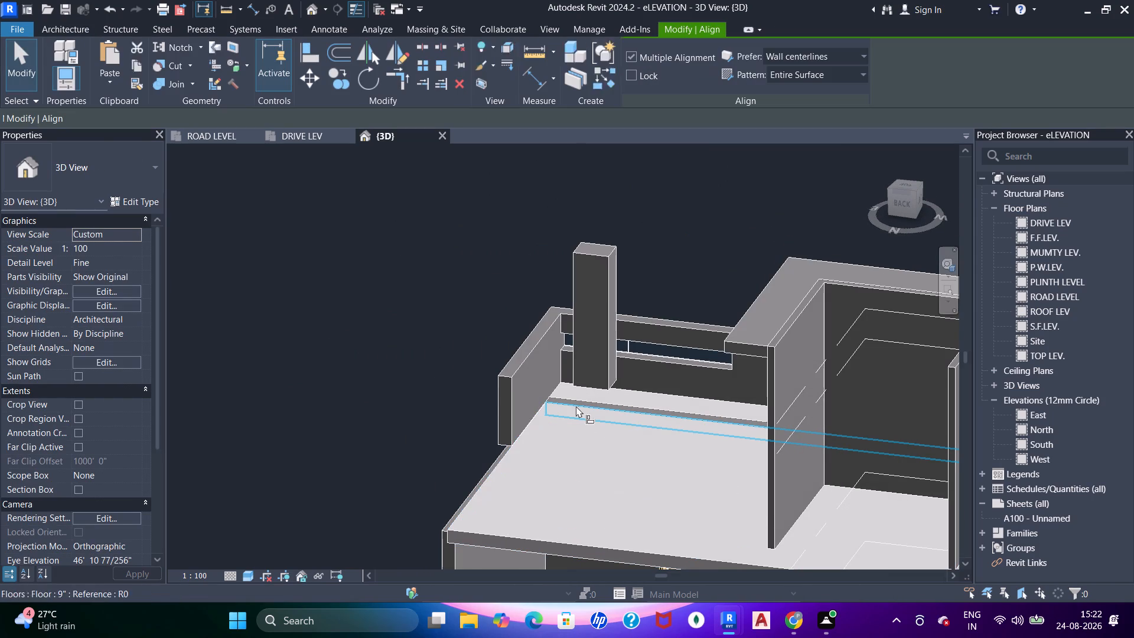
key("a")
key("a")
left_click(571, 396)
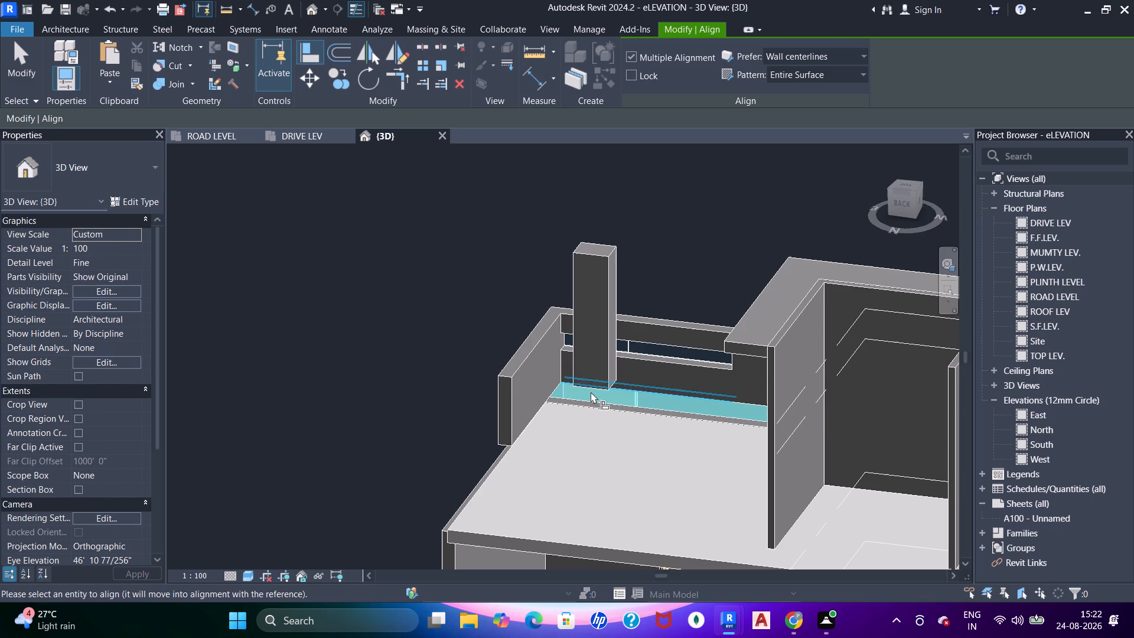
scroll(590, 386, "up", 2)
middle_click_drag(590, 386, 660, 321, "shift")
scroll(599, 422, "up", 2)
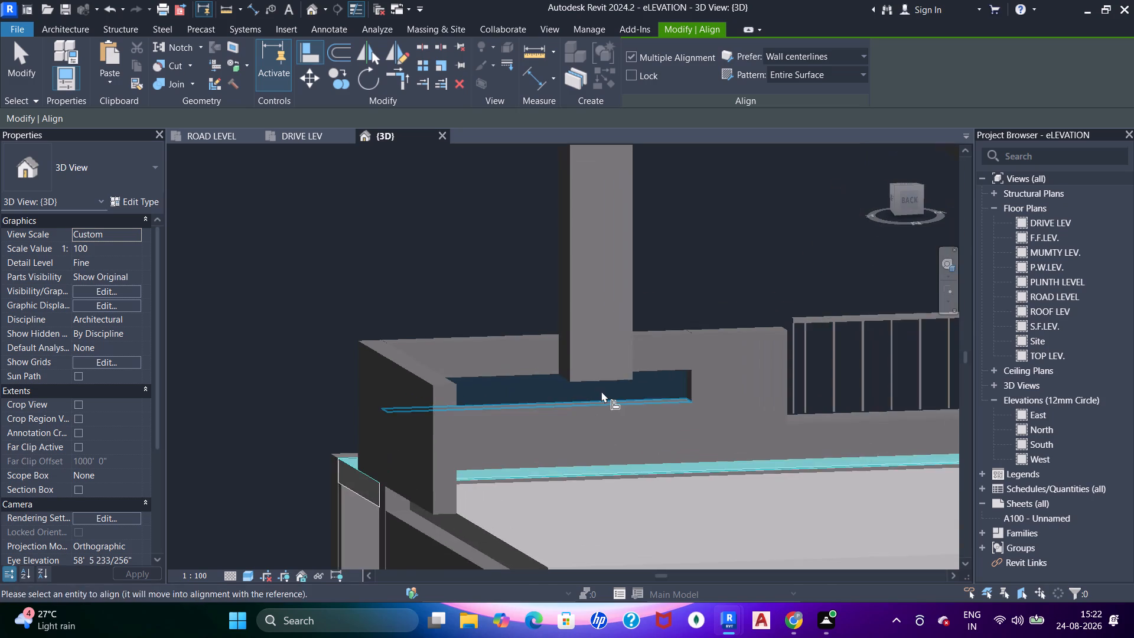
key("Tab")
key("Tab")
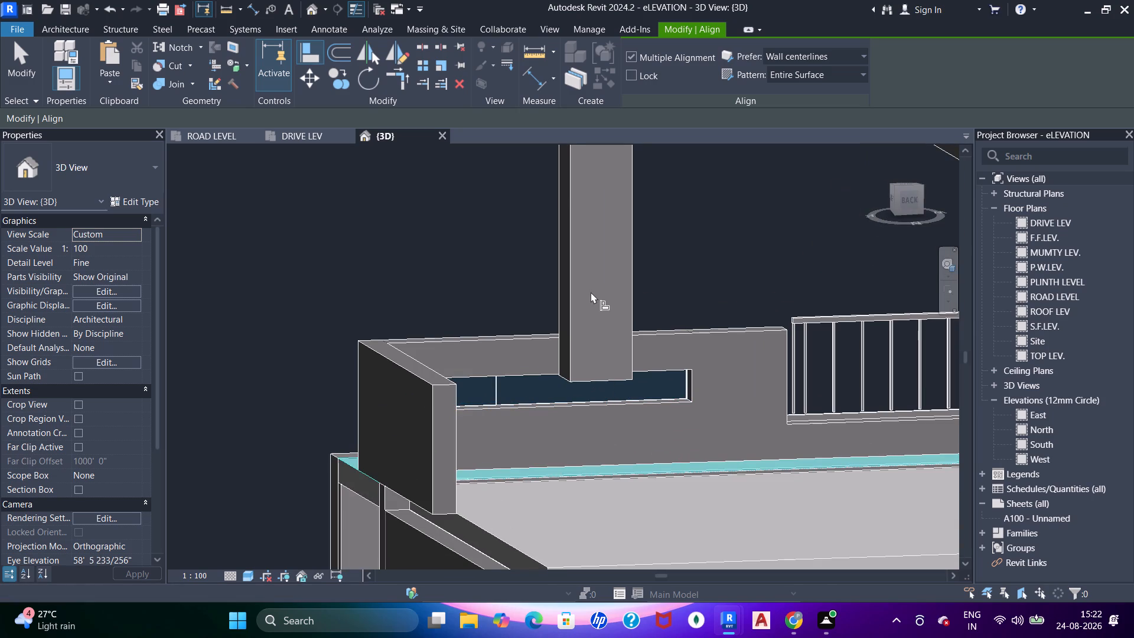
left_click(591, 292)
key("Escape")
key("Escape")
Nudge the column slightly across the roof toward the short side parapet.
scroll(569, 351, "down", 1)
left_click(577, 328)
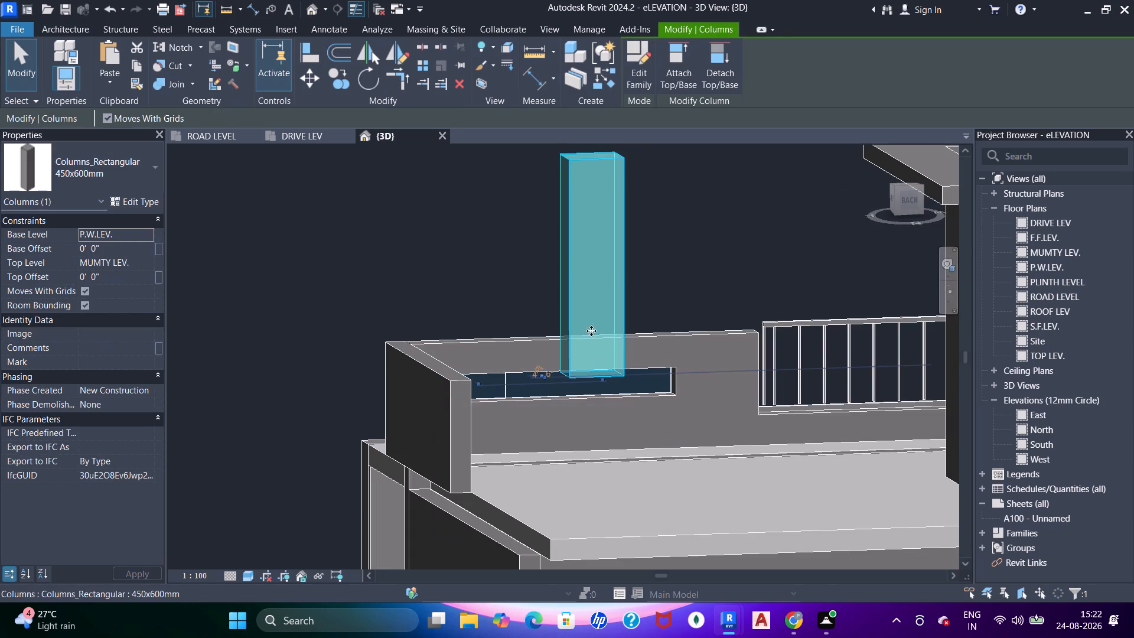
key("Down")
key("Down")
key("Down")
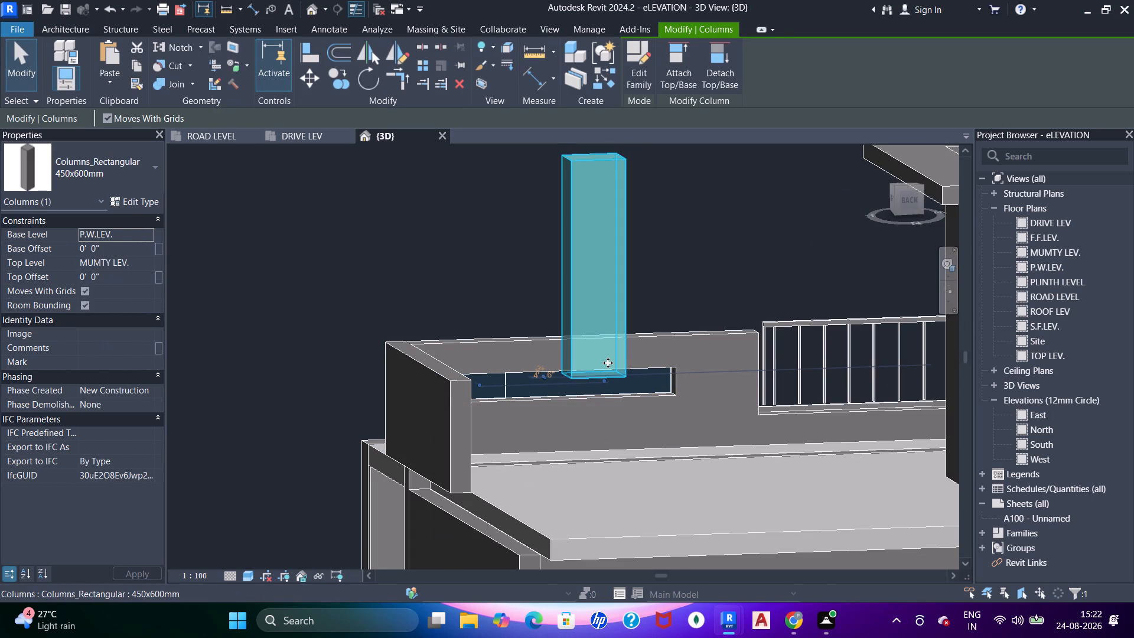
key("Left")
key("Left")
key("Left")
key("Left")
key("Up")
key("Down")
key("Down")
key("Down")
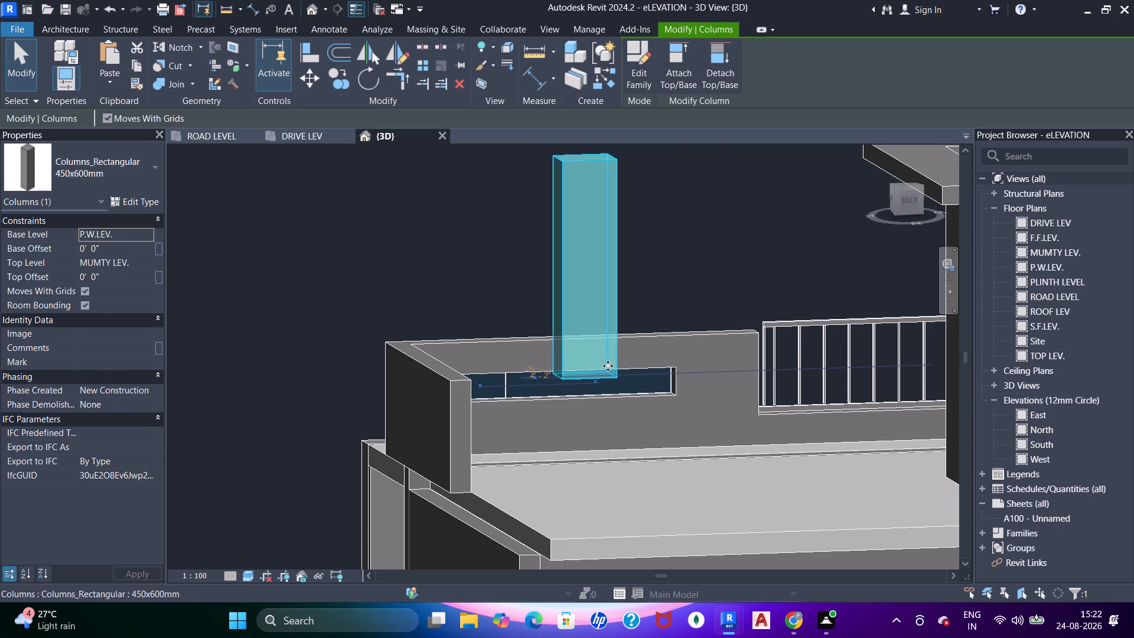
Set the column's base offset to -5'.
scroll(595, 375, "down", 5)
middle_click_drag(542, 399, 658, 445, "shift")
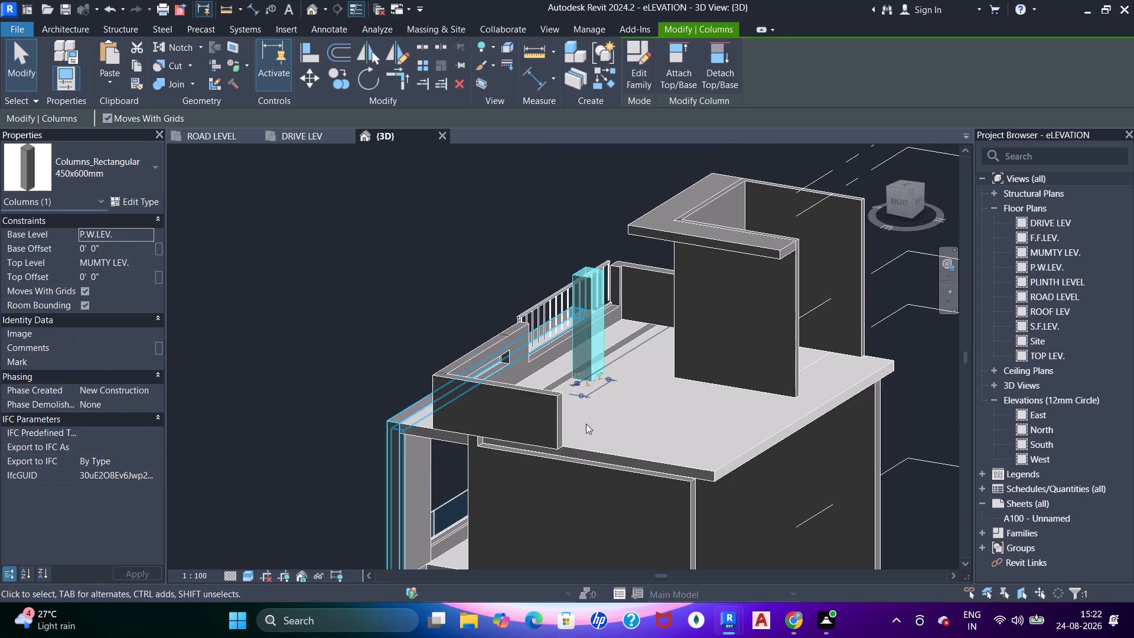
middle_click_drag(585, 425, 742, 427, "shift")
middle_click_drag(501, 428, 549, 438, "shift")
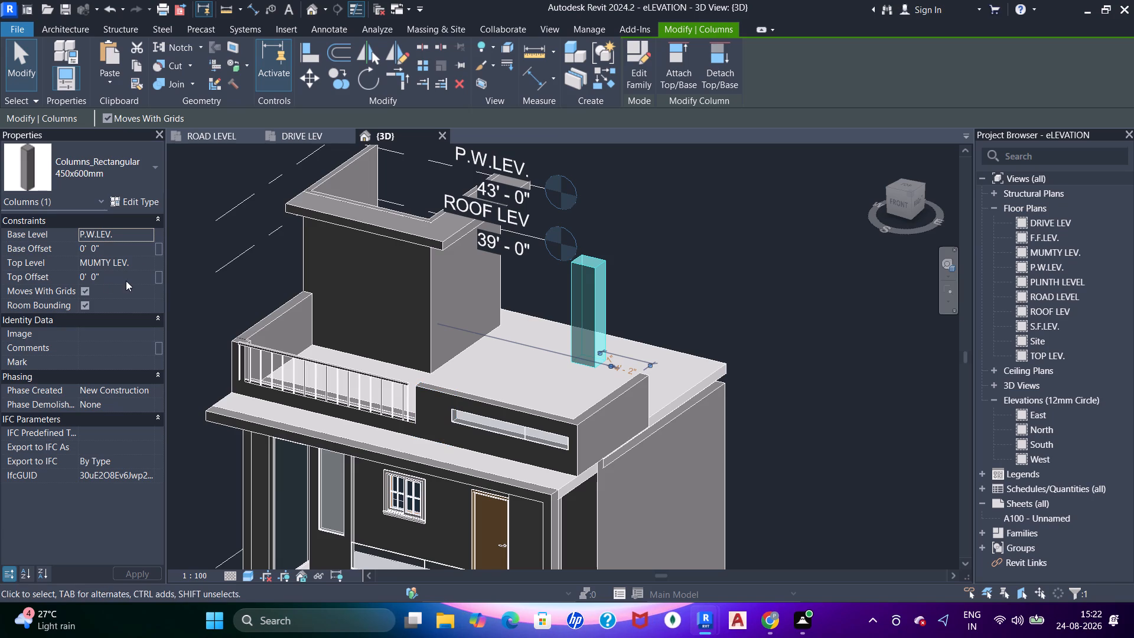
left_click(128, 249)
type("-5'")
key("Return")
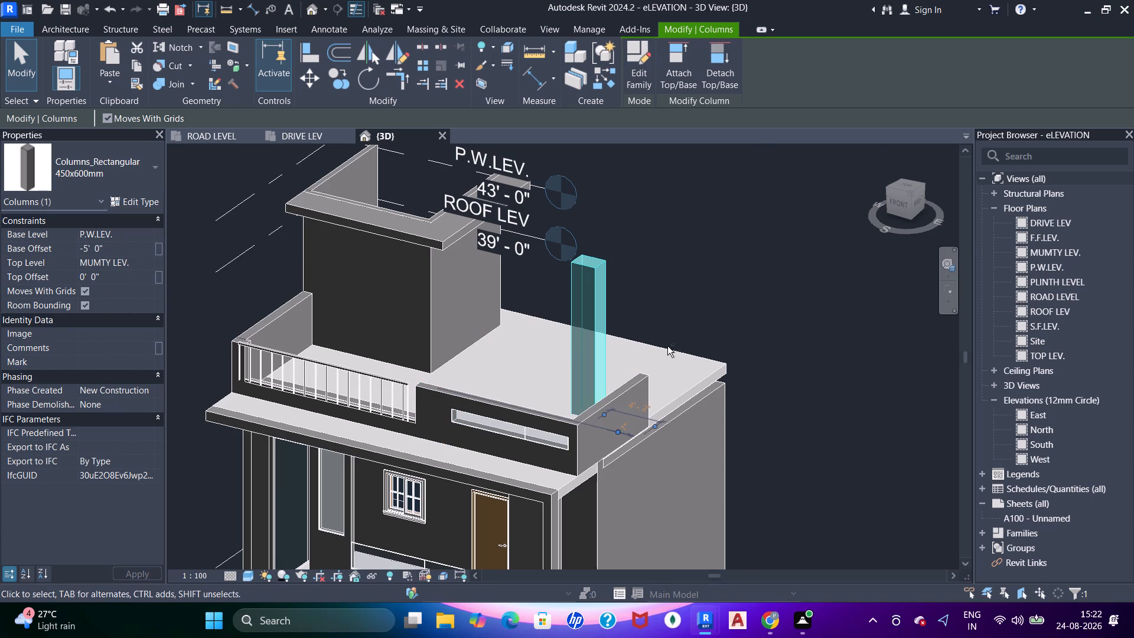
Check the column's base against the roof slab and set its base offset to -4'.
middle_click_drag(663, 348, 450, 266, "shift")
scroll(618, 400, "up", 5)
middle_click_drag(624, 452, 584, 399, "shift")
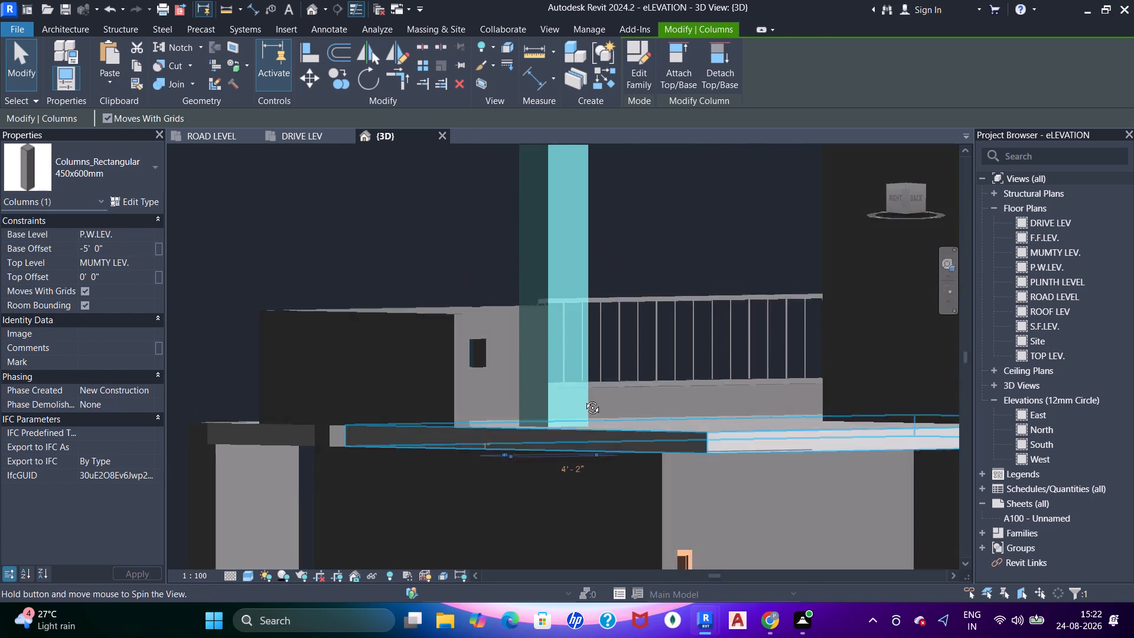
middle_click_drag(584, 399, 574, 467, "shift")
scroll(563, 454, "up", 3)
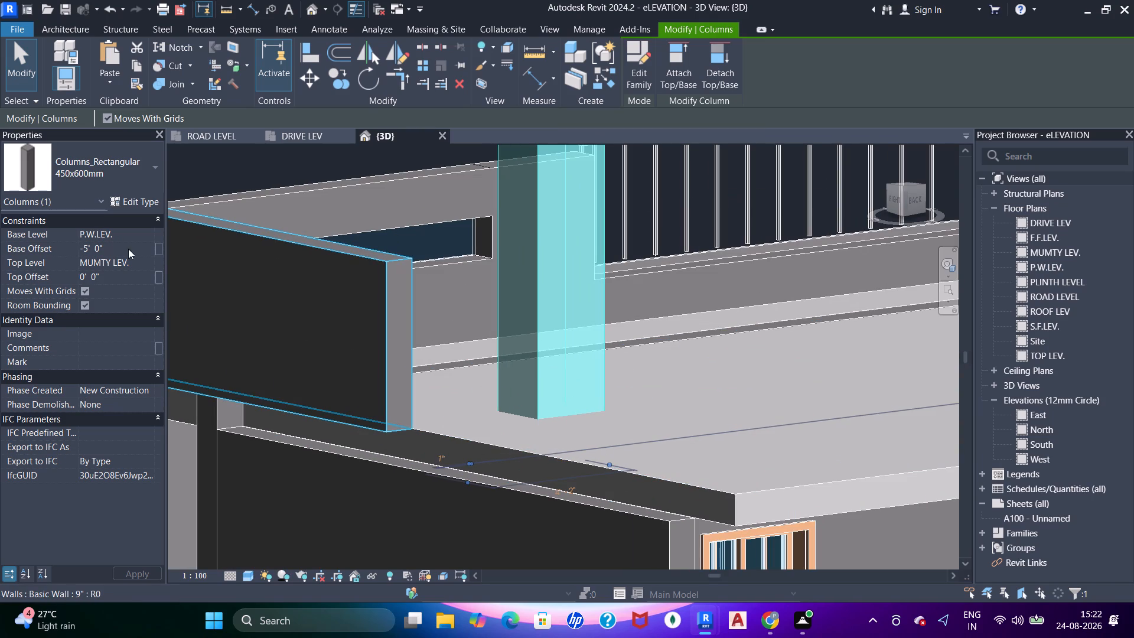
left_click(128, 249)
type("-4'")
key("Return")
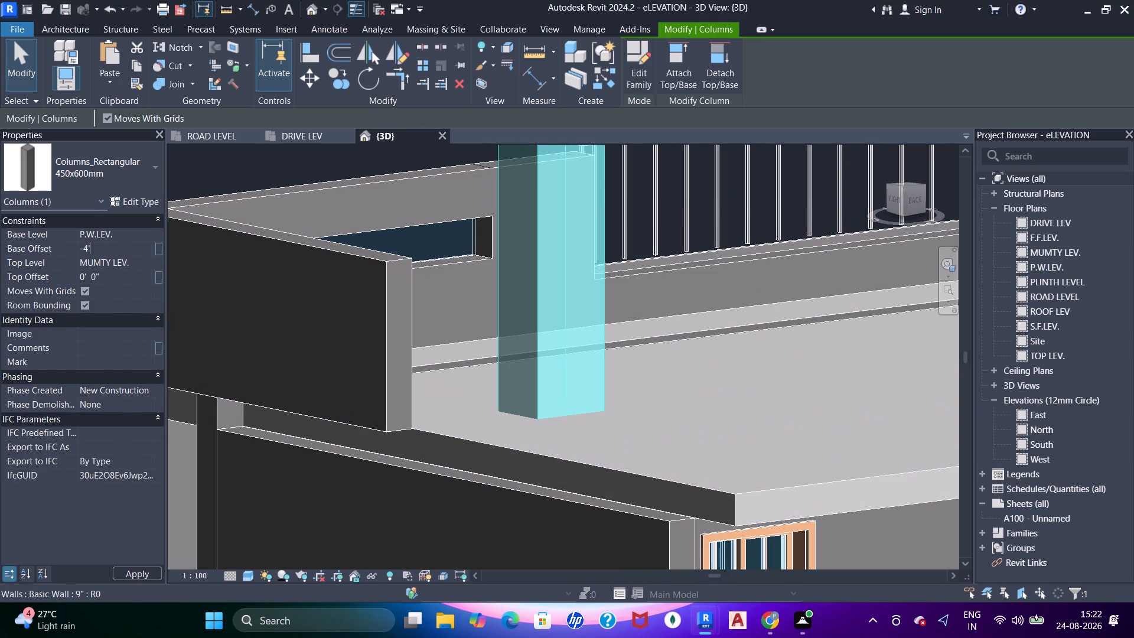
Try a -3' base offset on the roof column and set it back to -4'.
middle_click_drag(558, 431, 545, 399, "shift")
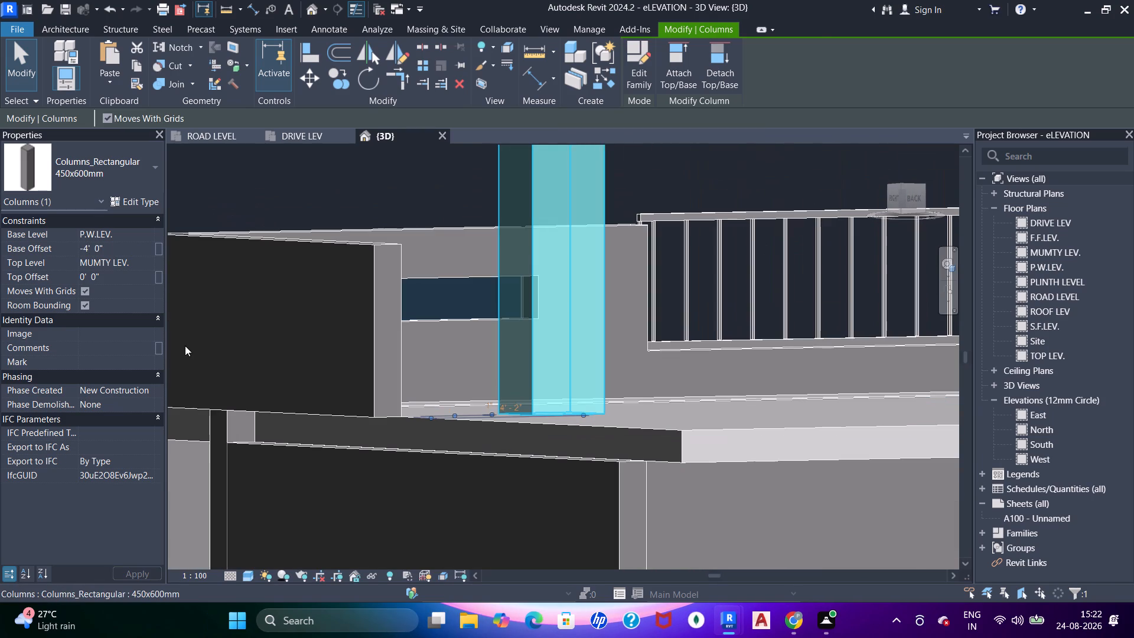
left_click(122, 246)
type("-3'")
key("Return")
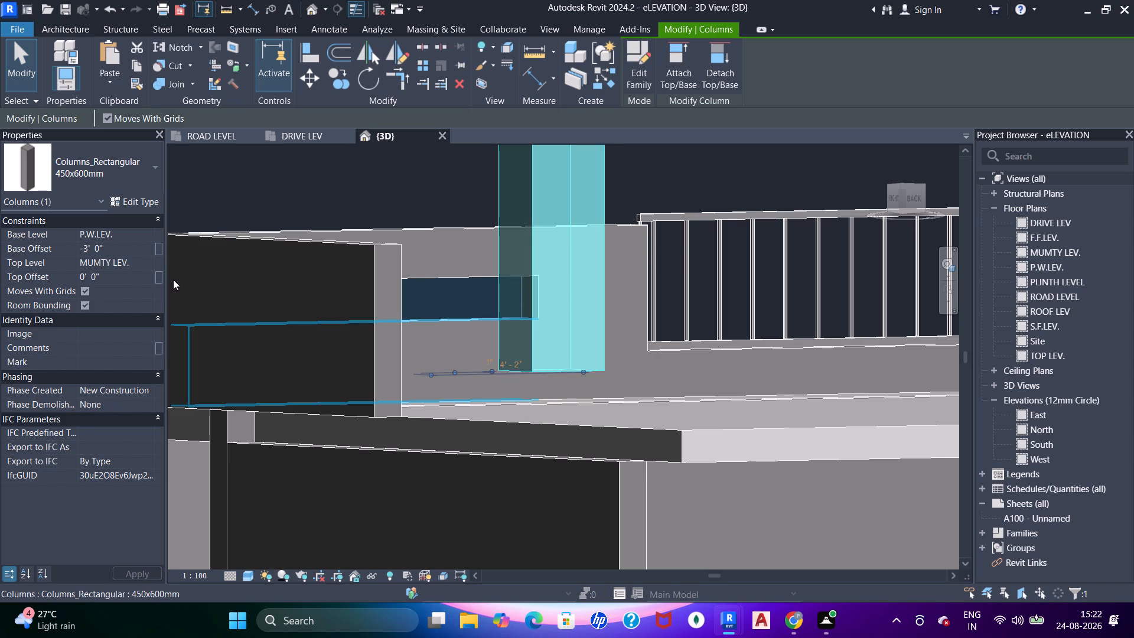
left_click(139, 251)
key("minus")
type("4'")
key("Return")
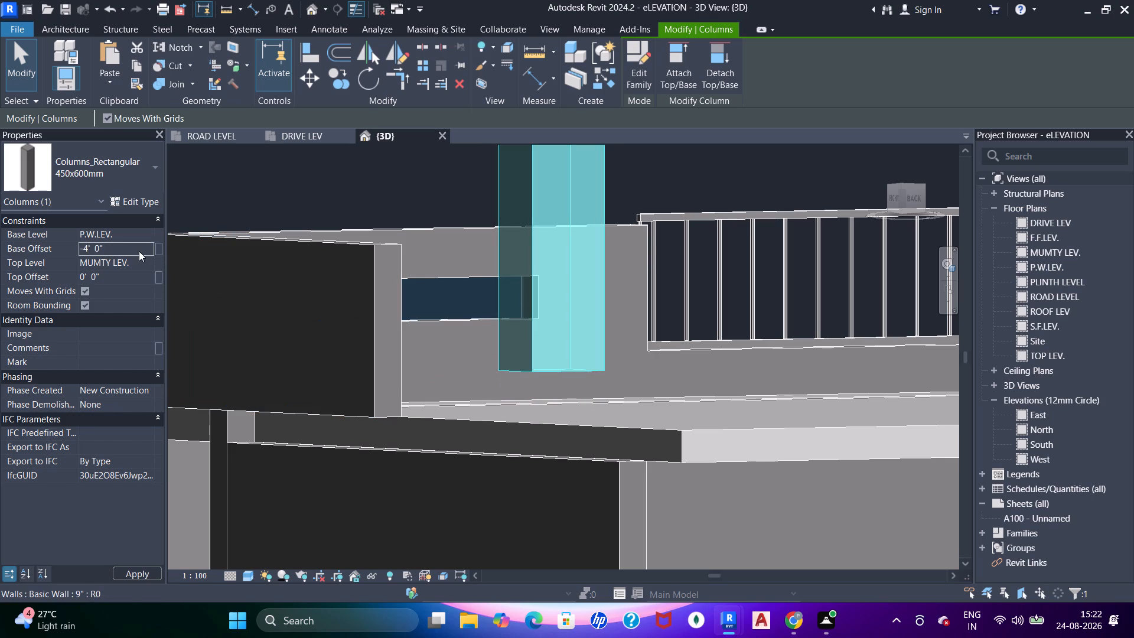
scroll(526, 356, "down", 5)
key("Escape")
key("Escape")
Change the roof column's type to Columns_Rectangular 450x450mm.
middle_click_drag(376, 415, 460, 538, "shift")
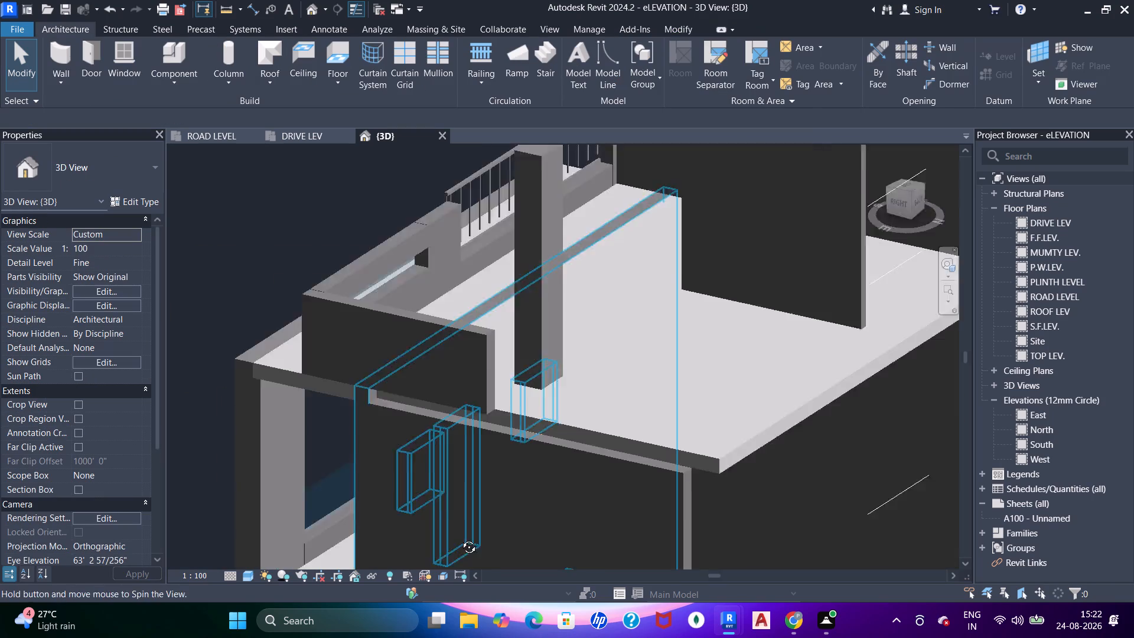
middle_click_drag(460, 538, 459, 539, "shift")
left_click(530, 308)
left_click(108, 174)
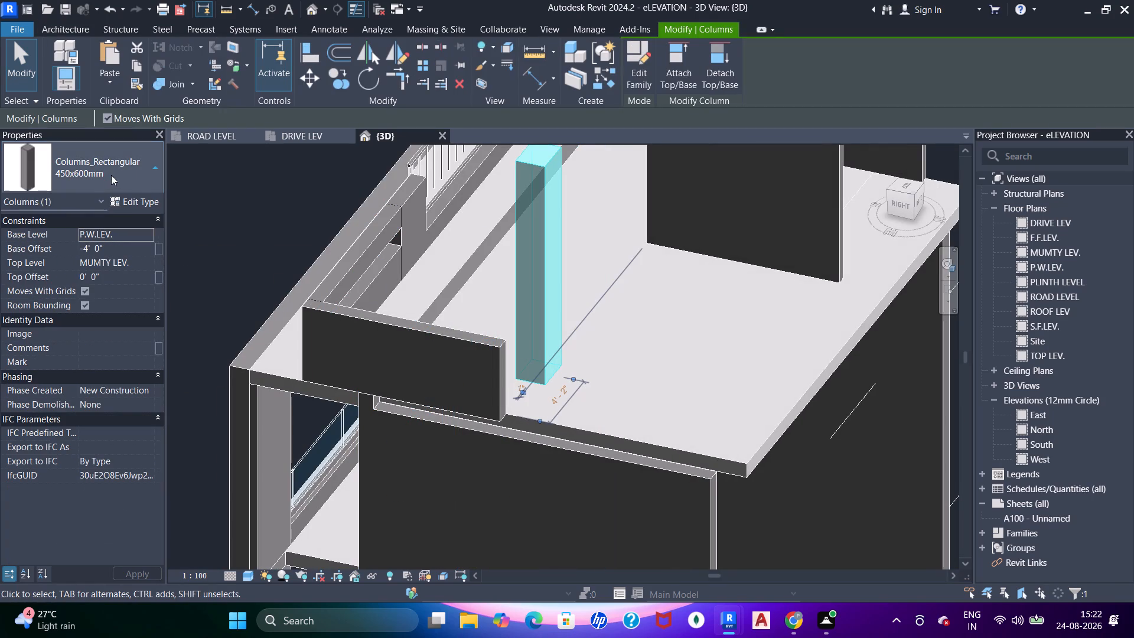
left_click(105, 252)
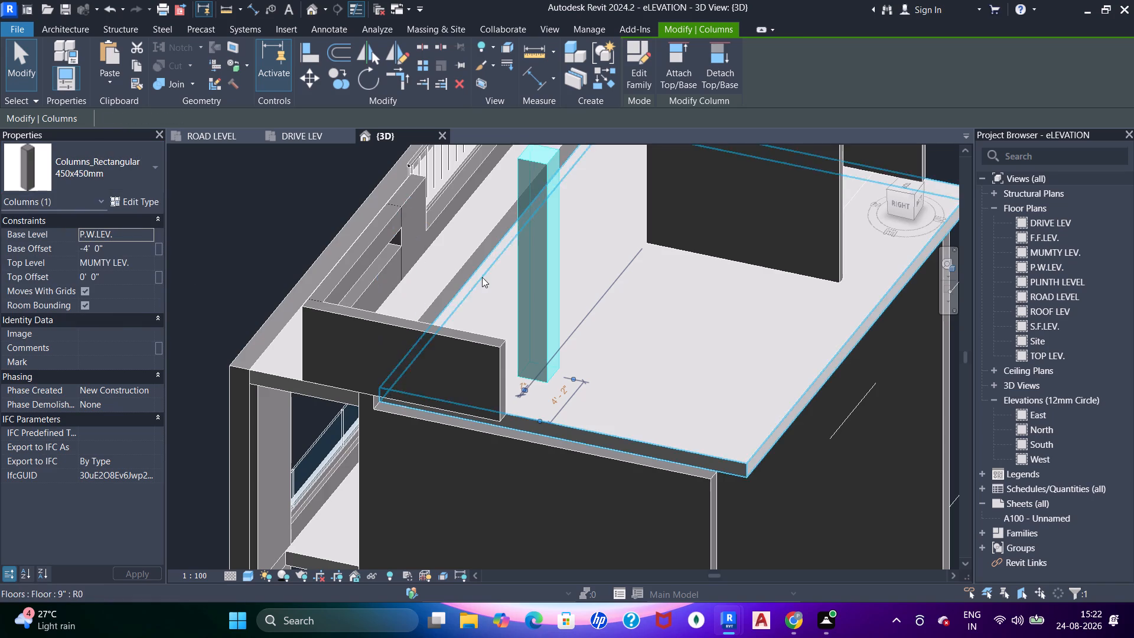
key("Escape")
Set both the width and the depth of the 450x450mm column type to 1'.
scroll(528, 285, "down", 3)
middle_click_drag(423, 342, 601, 362, "shift")
left_click(524, 279)
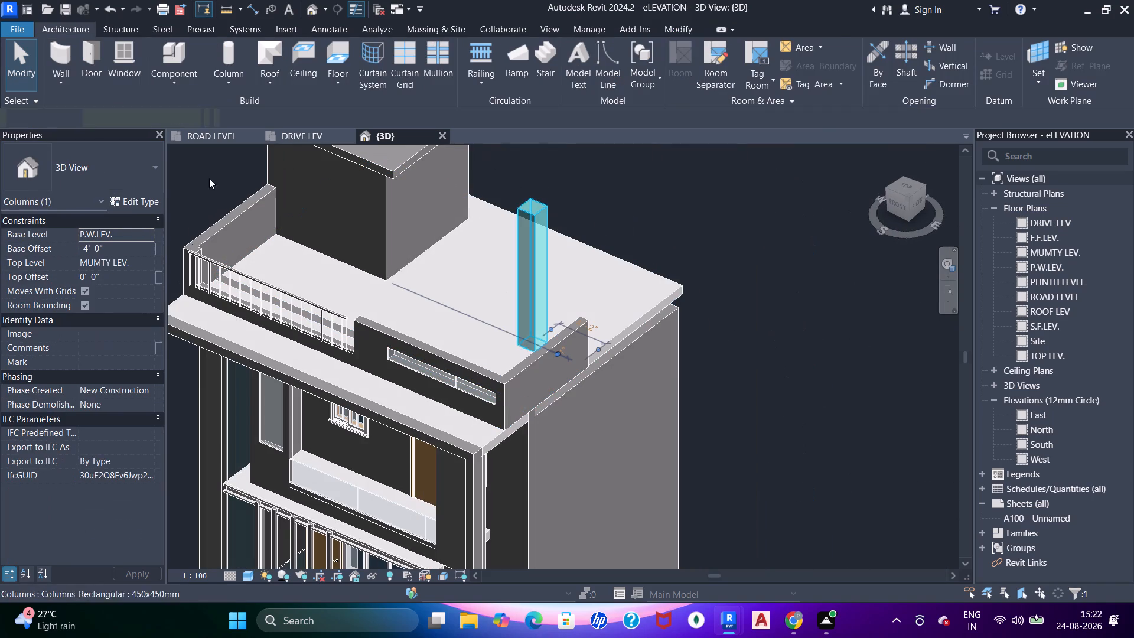
left_click(126, 204)
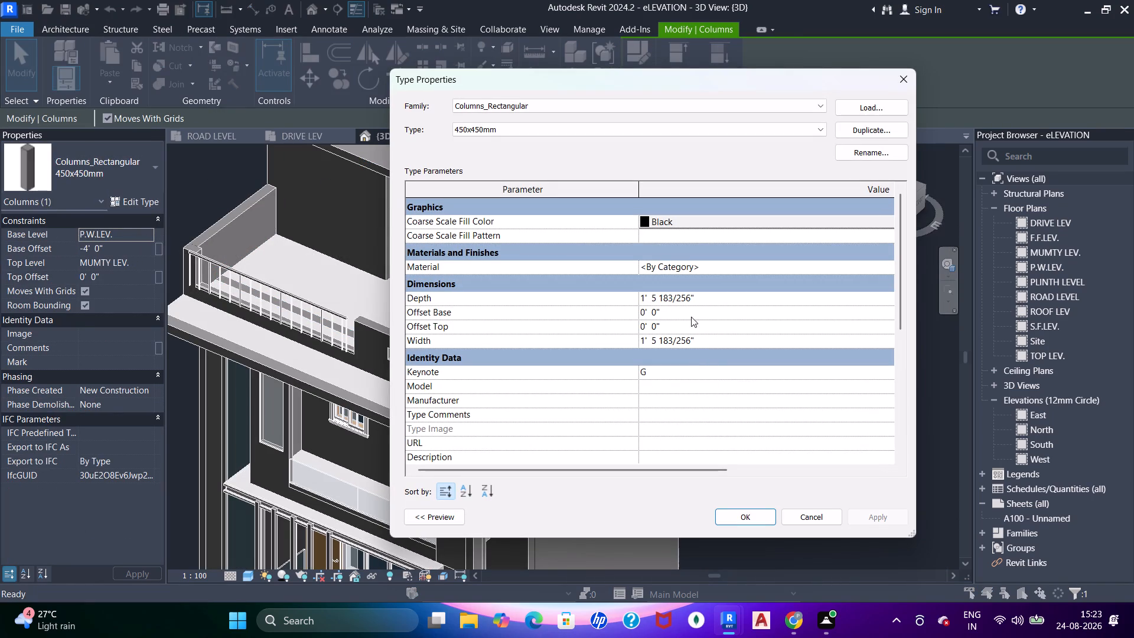
left_click_drag(711, 339, 702, 336)
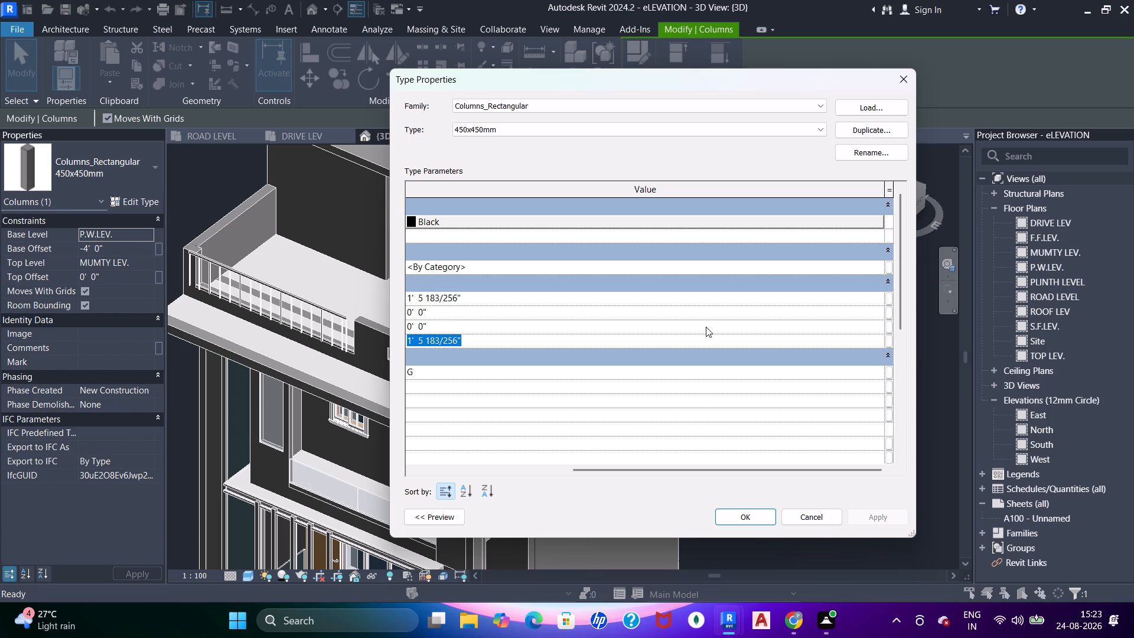
type("1'")
left_click(534, 305)
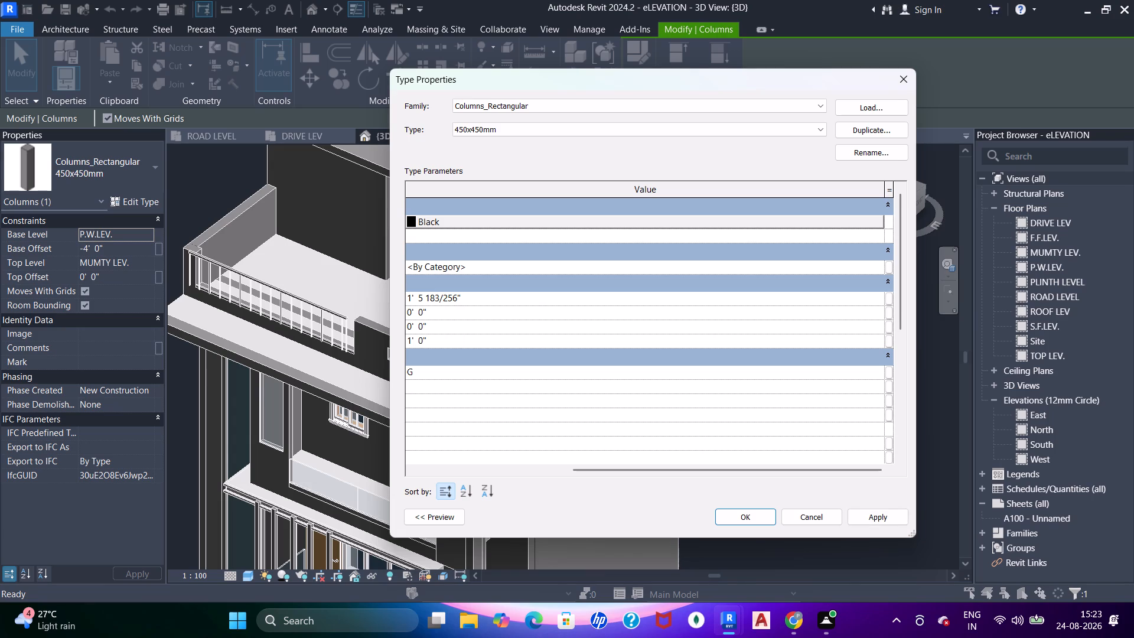
type("1'")
key("Return")
left_click(727, 526)
left_click(739, 525)
key("Escape")
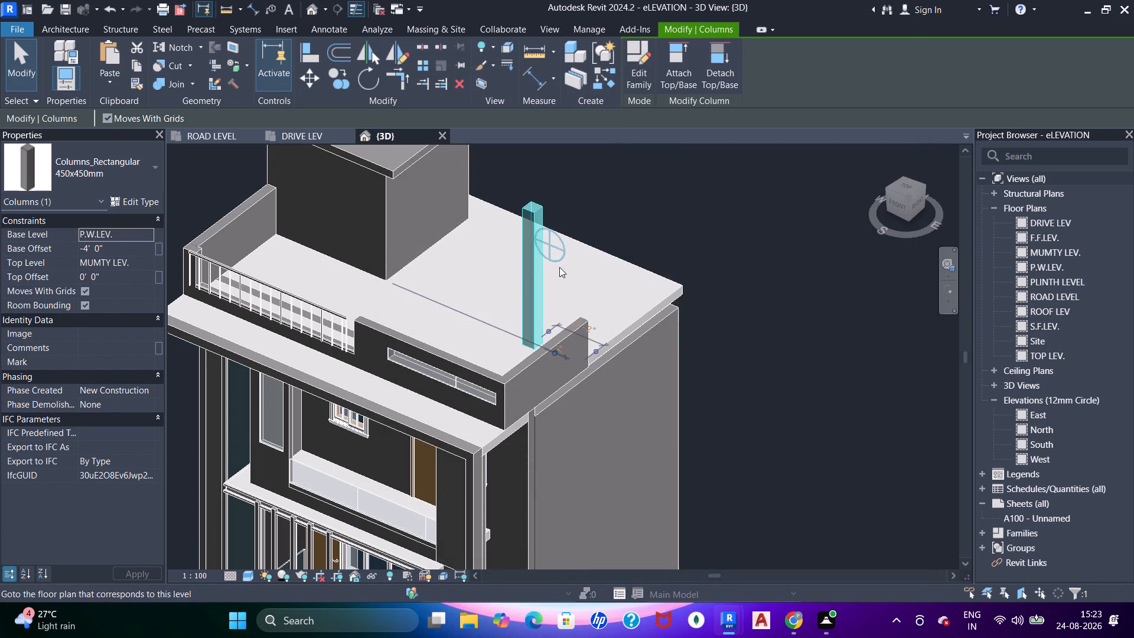
Move the column across the roof toward the front parapet, about 2'-0" from the short side parapet.
scroll(539, 290, "down", 2)
middle_click_drag(494, 349, 563, 296, "shift")
scroll(541, 271, "up", 3)
middle_click_drag(529, 291, 649, 375, "shift")
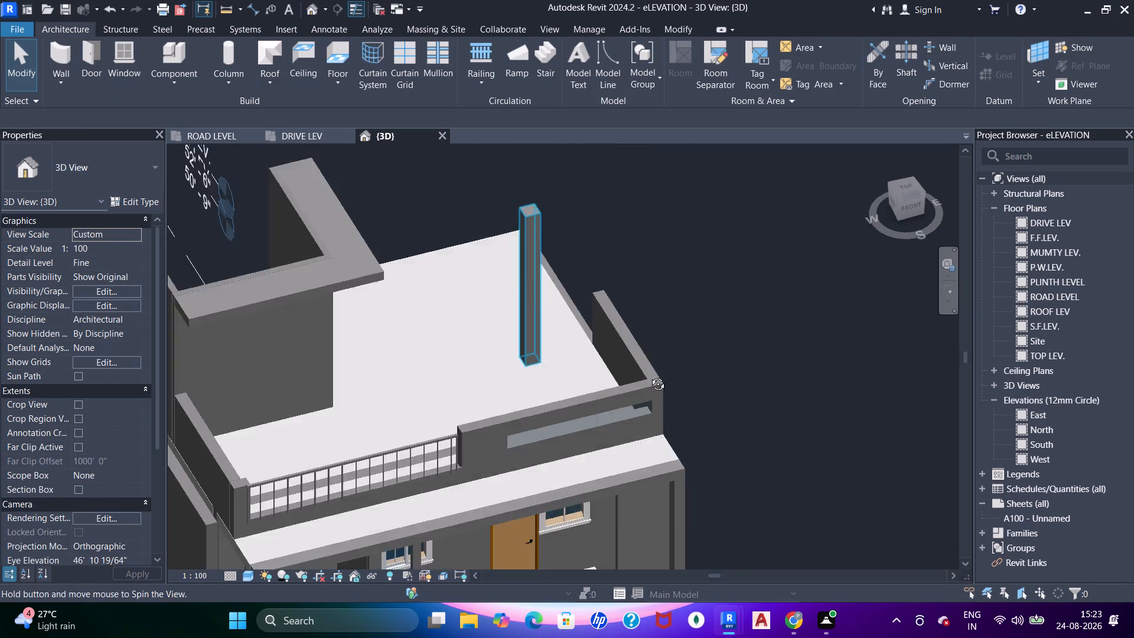
middle_click_drag(649, 375, 650, 375, "shift")
left_click(529, 328)
scroll(529, 333, "up", 1)
middle_click_drag(542, 357, 624, 334, "shift")
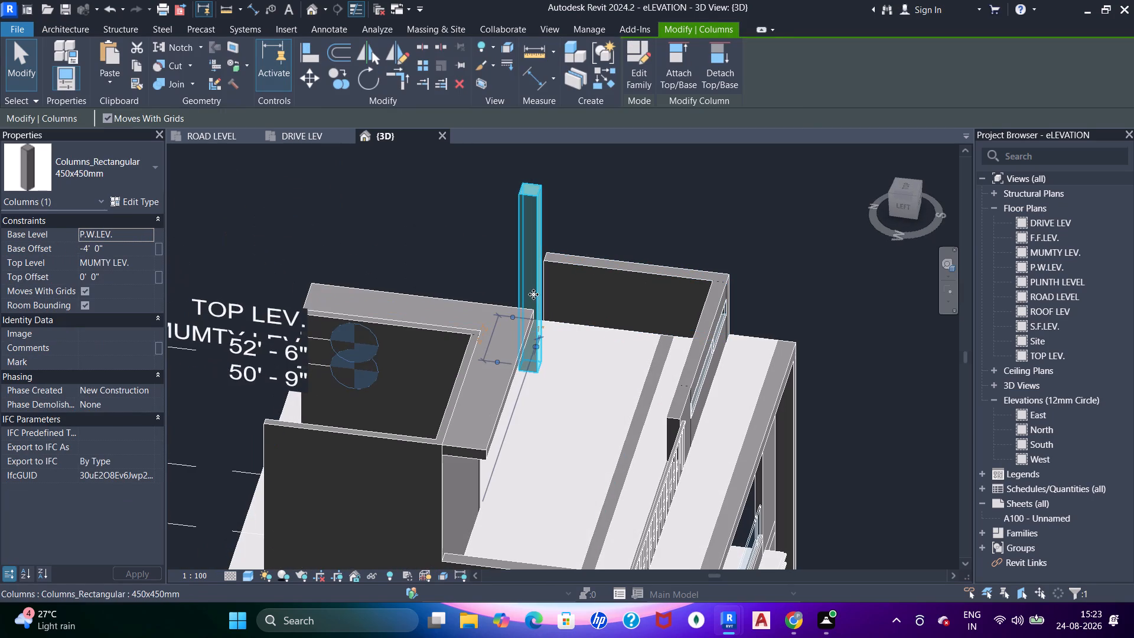
left_click_drag(530, 290, 670, 281)
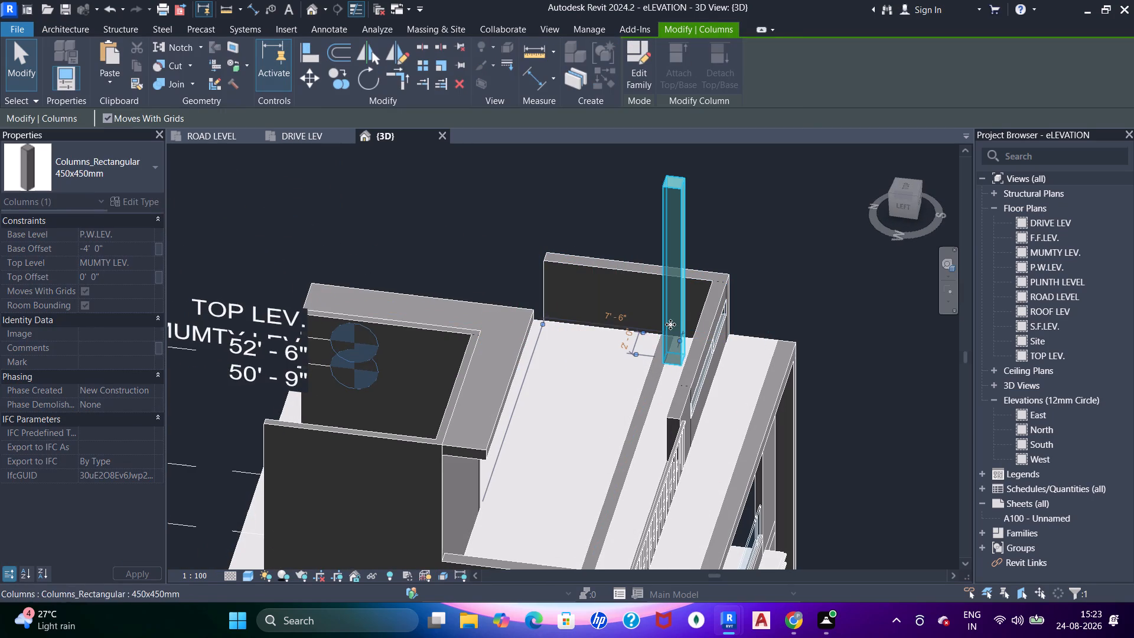
middle_click_drag(649, 360, 863, 389, "shift")
middle_click_drag(687, 370, 747, 395, "shift")
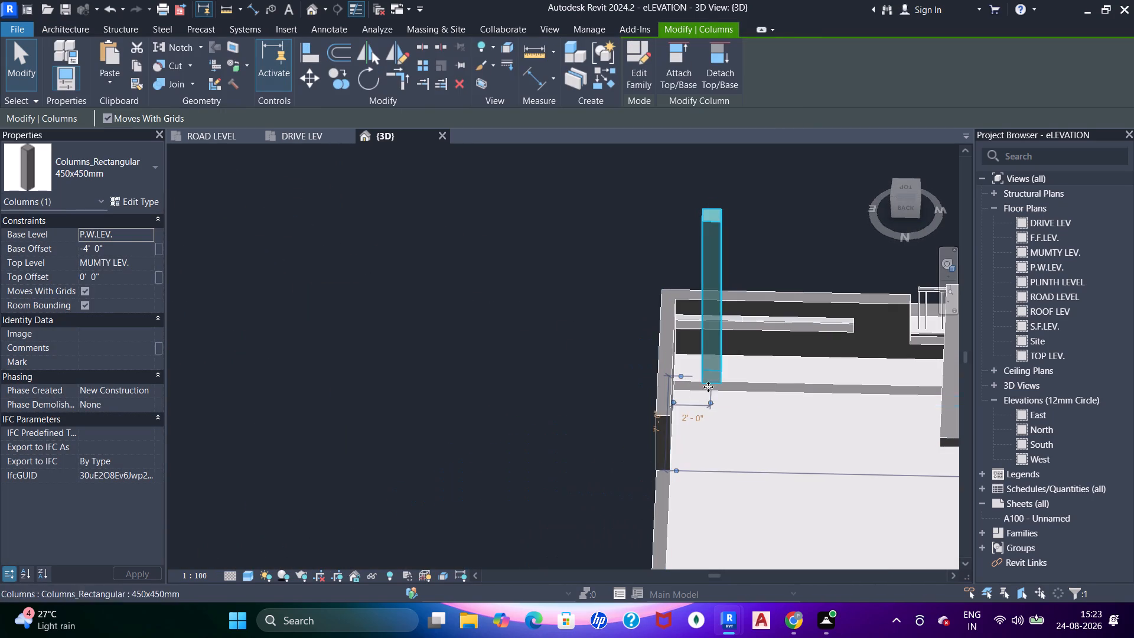
Nudge the column toward the short side parapet to about 1'-0" and compare its position with the reference drawing.
left_click(294, 141)
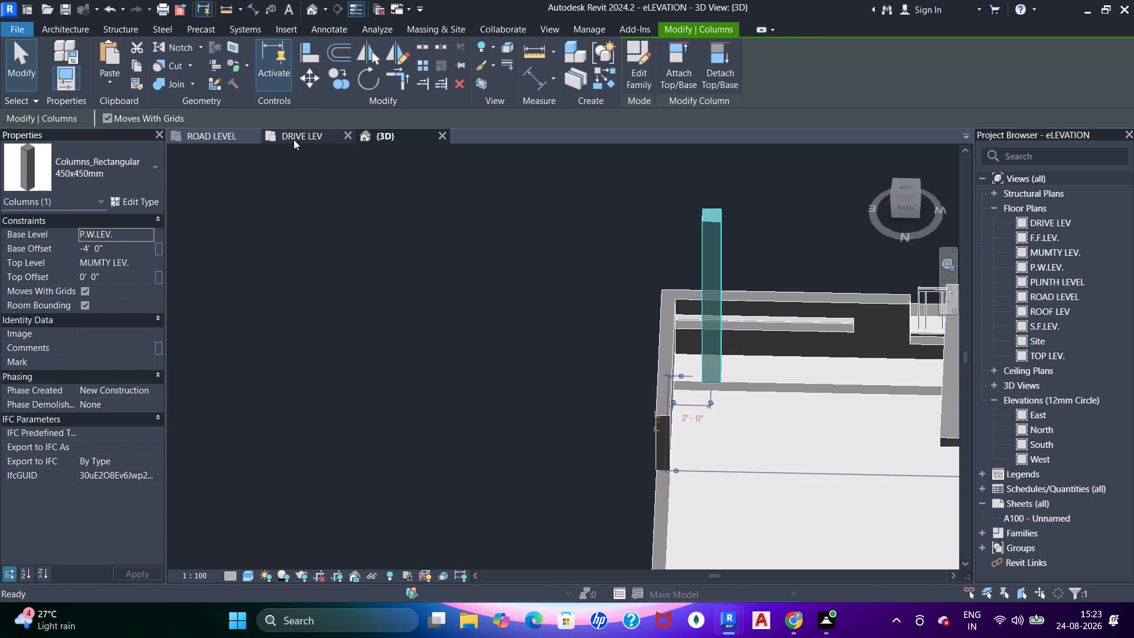
middle_click_drag(380, 281, 406, 300)
left_click(370, 137)
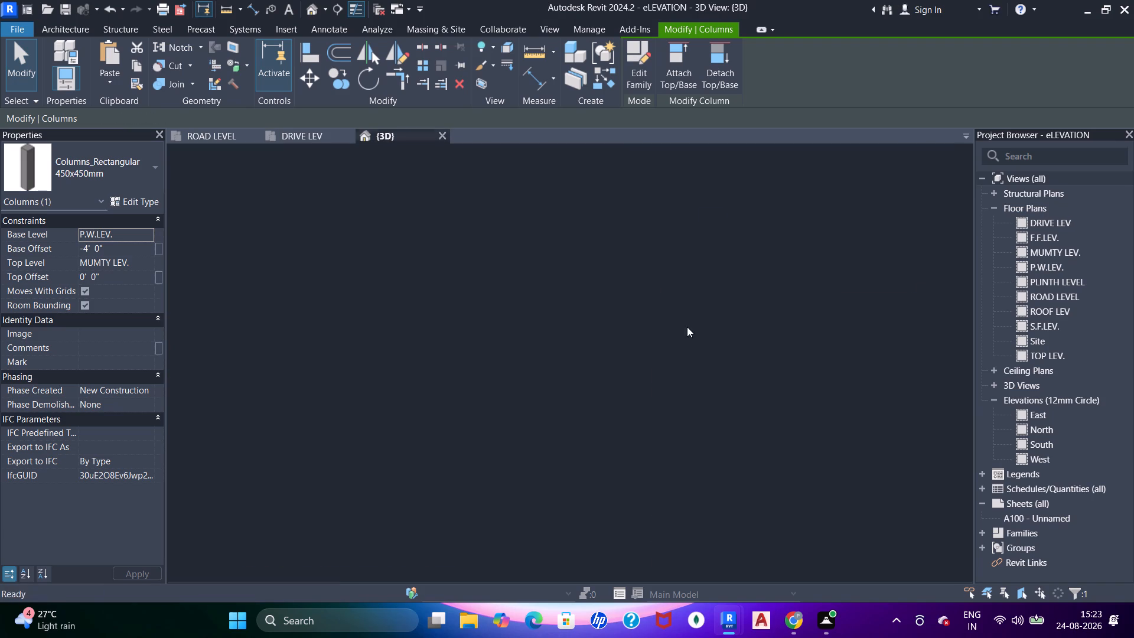
scroll(702, 337, "up", 3)
key("Left")
key("Left")
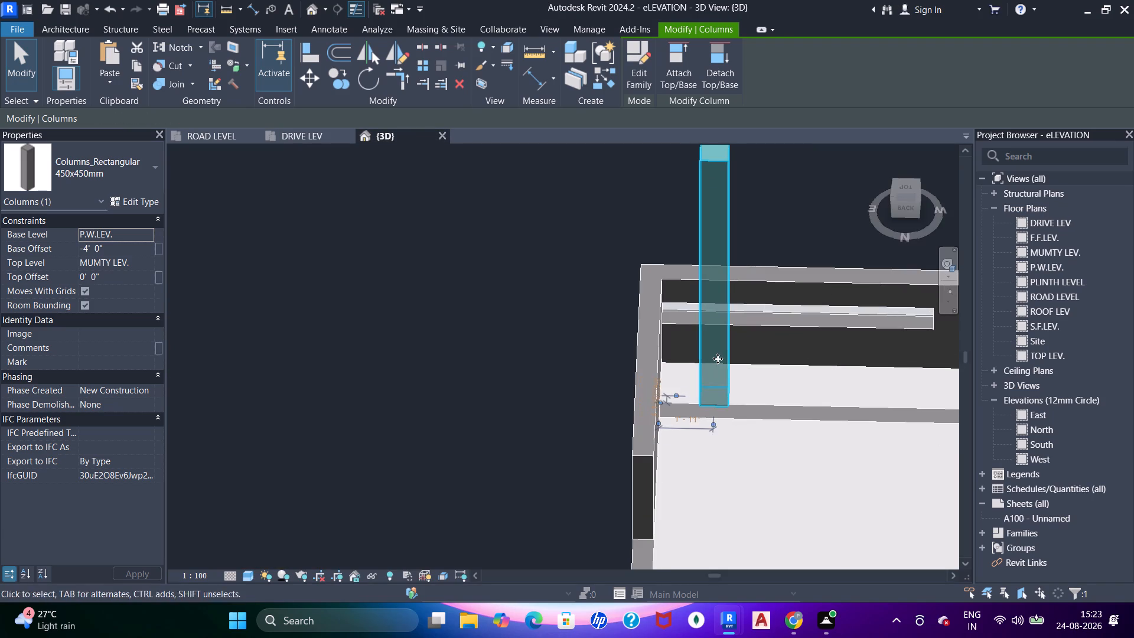
key("Left")
key("Left")
key("Left")
key("Left")
key("Left")
key("Left")
key("Left")
key("Left")
key("Left")
key("Left")
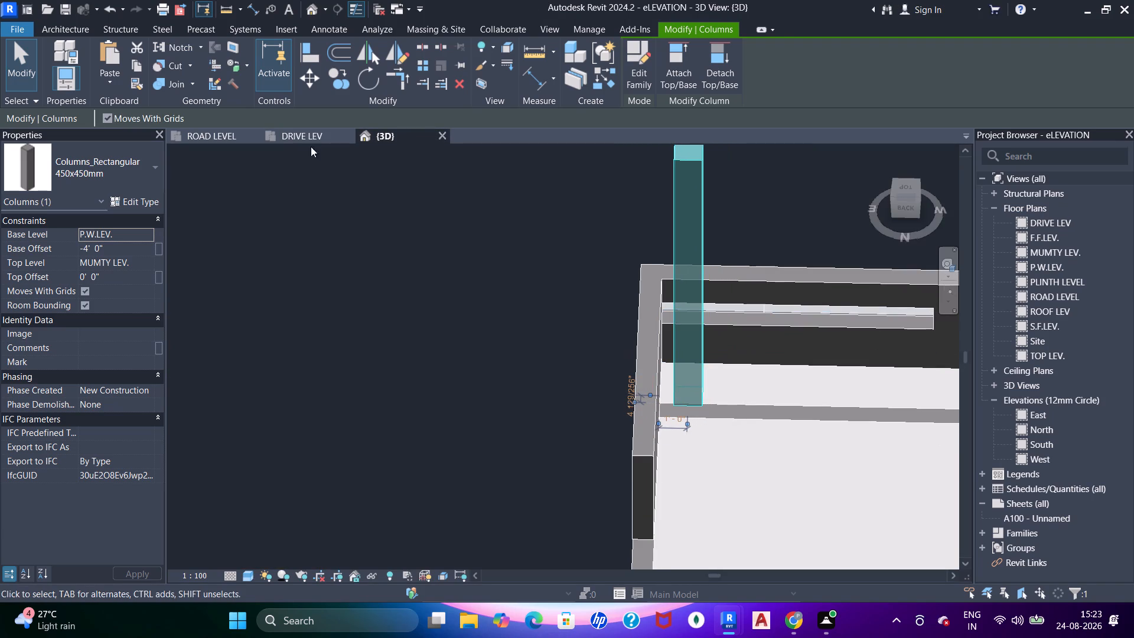
left_click(301, 135)
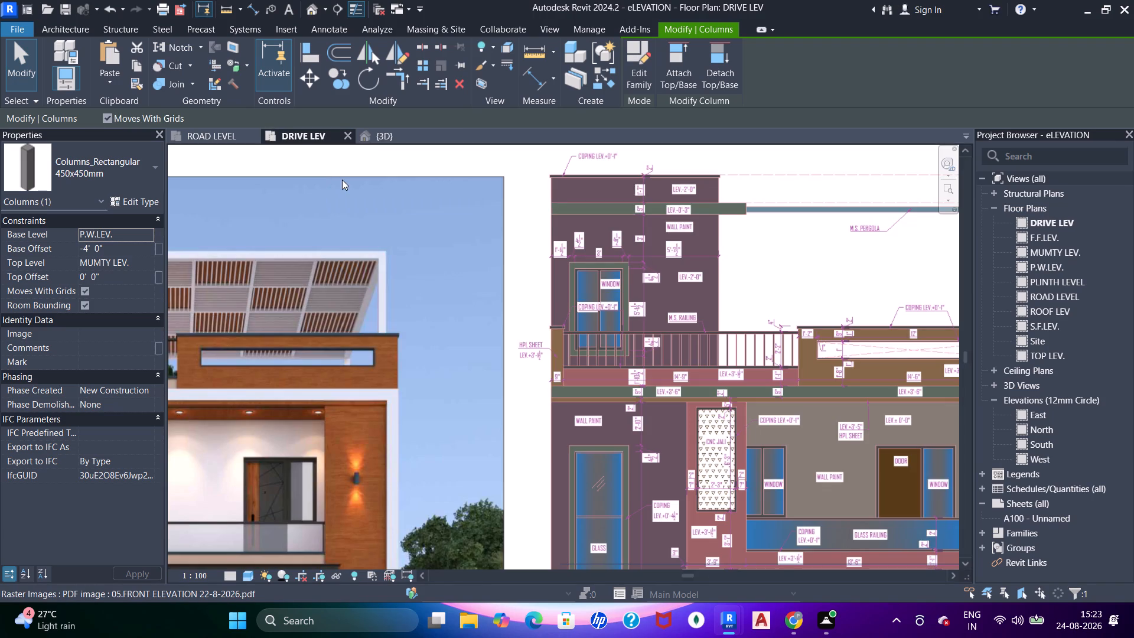
left_click(378, 140)
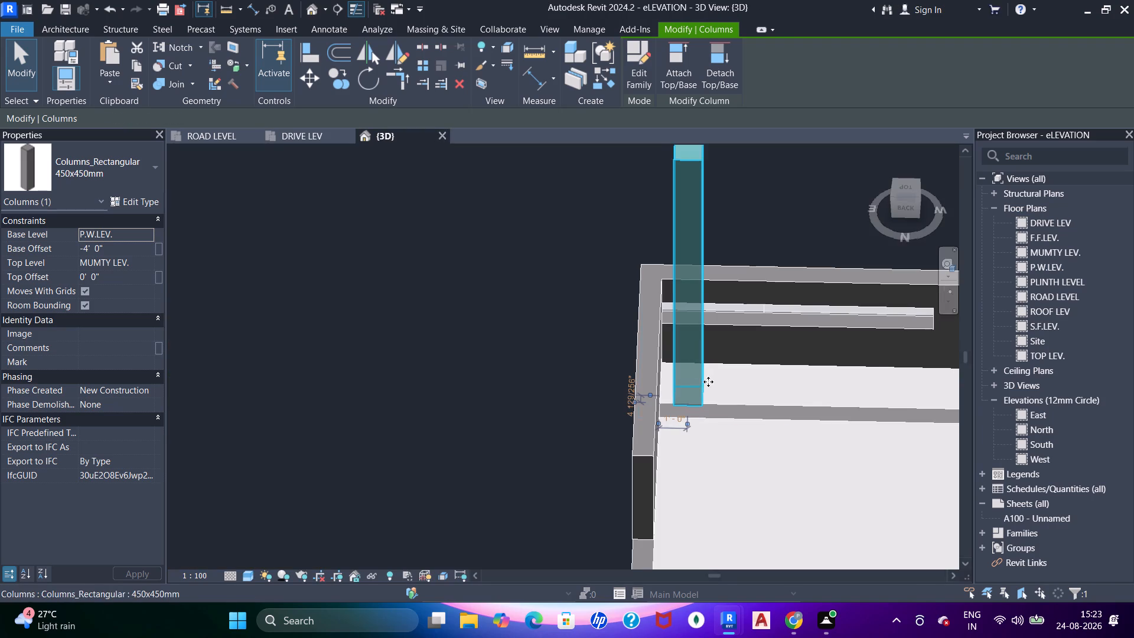
middle_click_drag(724, 383, 372, 363, "shift")
middle_click_drag(653, 434, 583, 329, "shift")
key("Escape")
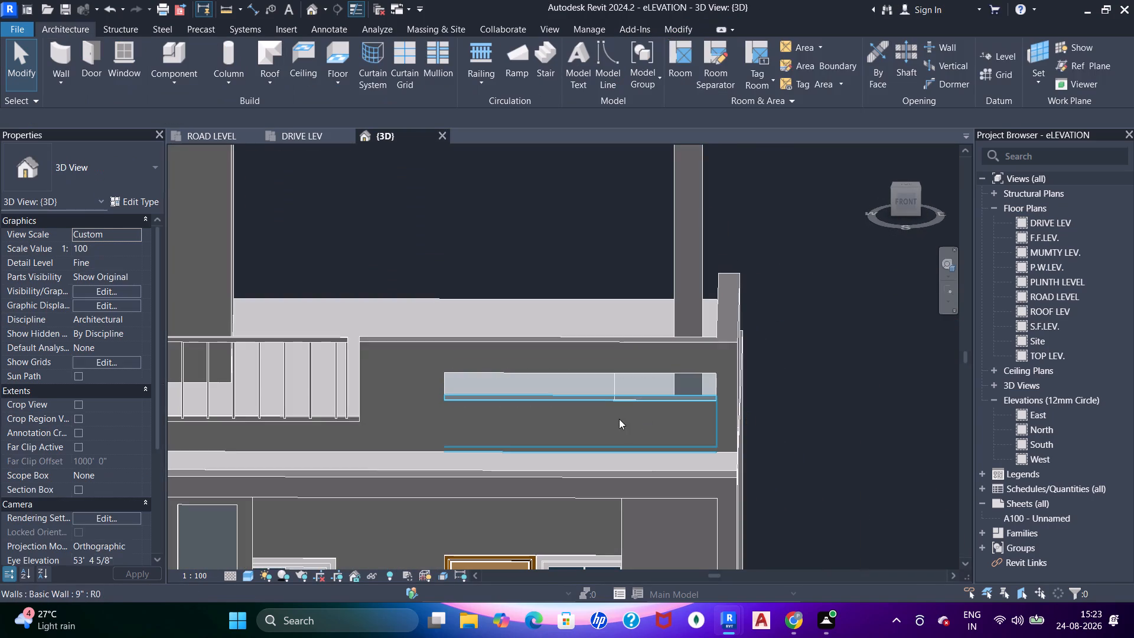
Nudge the glazing in the front parapet opening slightly toward the railing and undo the last nudge.
middle_click_drag(617, 419, 633, 398, "shift")
left_click(633, 396)
key("Left")
key("Left")
key("Left")
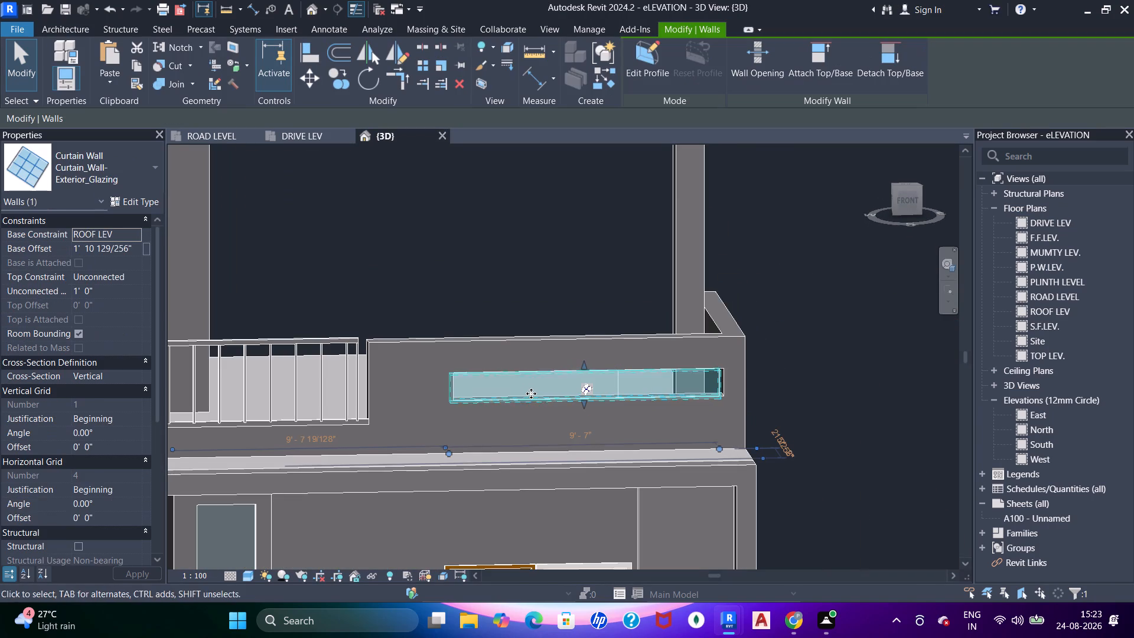
key("Left")
key("Left")
key("Left")
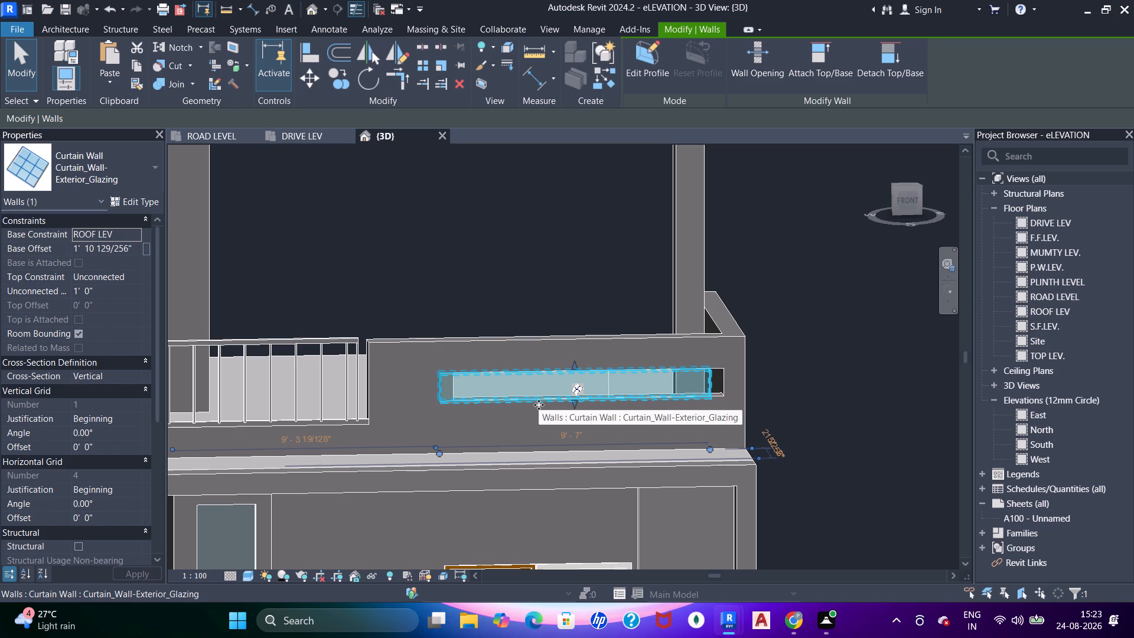
key("ctrl+z")
left_click(684, 171)
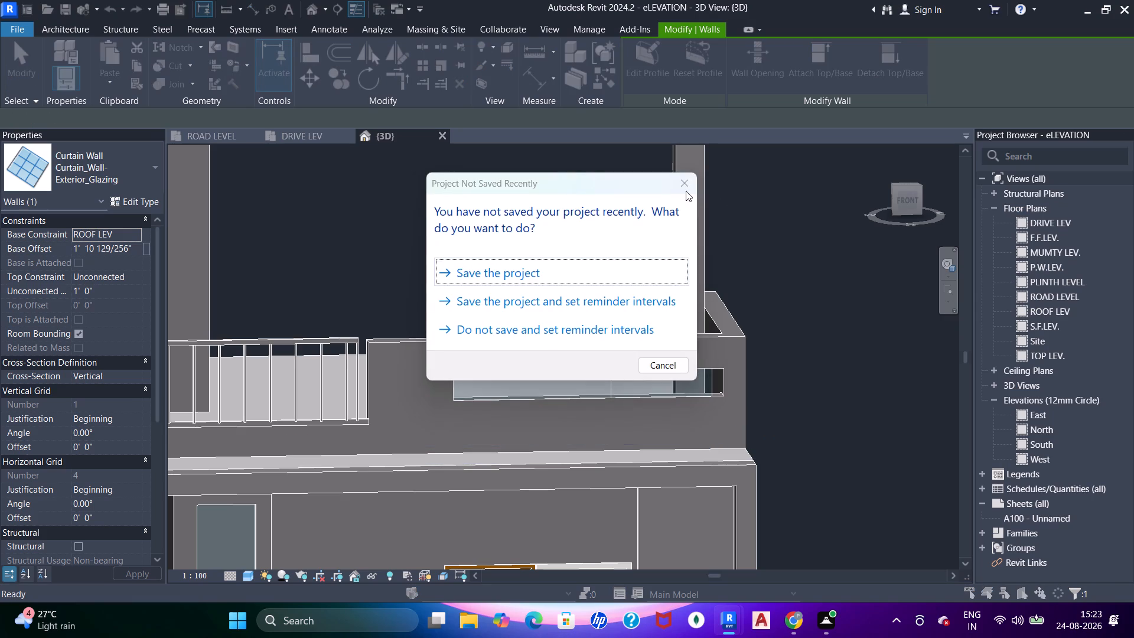
left_click(678, 187)
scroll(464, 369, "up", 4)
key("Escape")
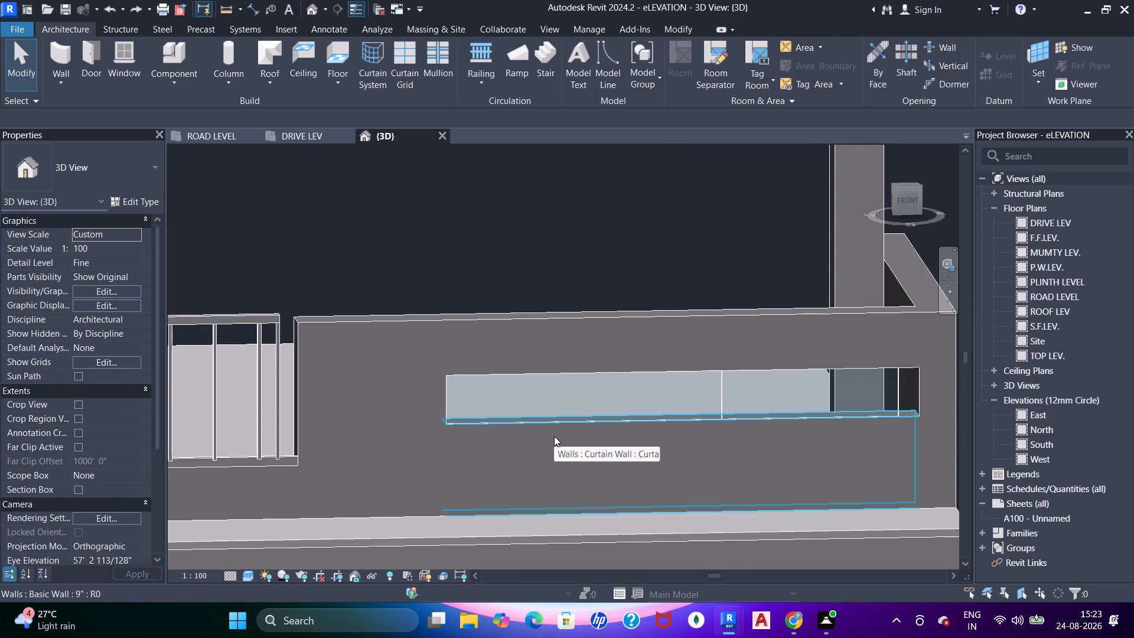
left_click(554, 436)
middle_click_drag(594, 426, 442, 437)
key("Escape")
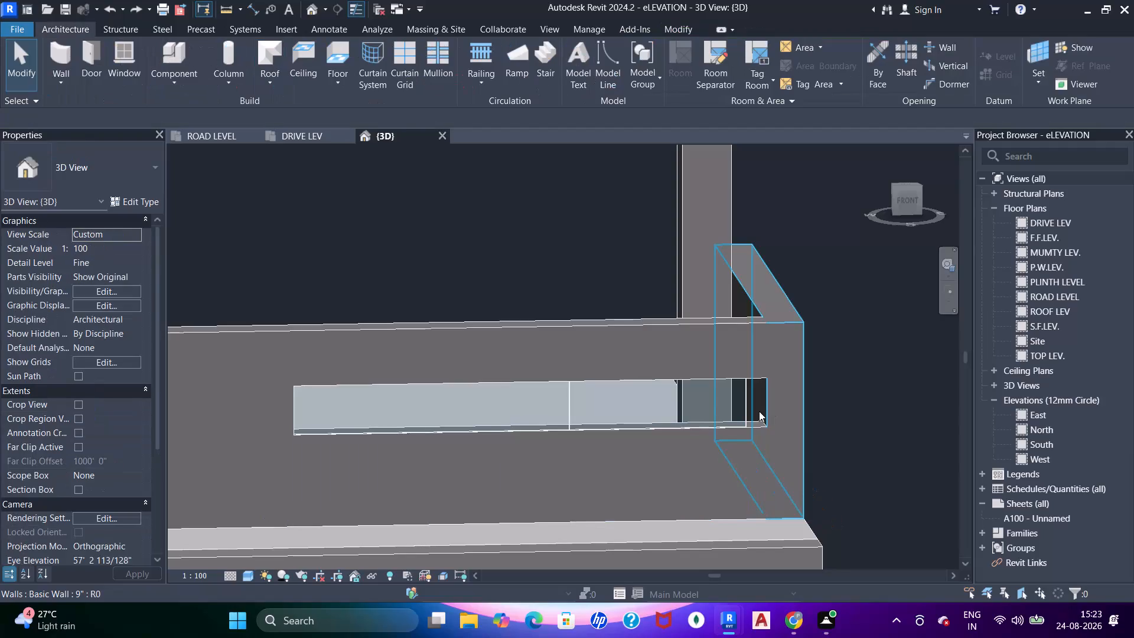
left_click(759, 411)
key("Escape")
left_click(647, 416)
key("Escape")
Nudge the curtain-wall glazing in the front parapet opening further toward the railing, away from the side parapet.
left_click(690, 413)
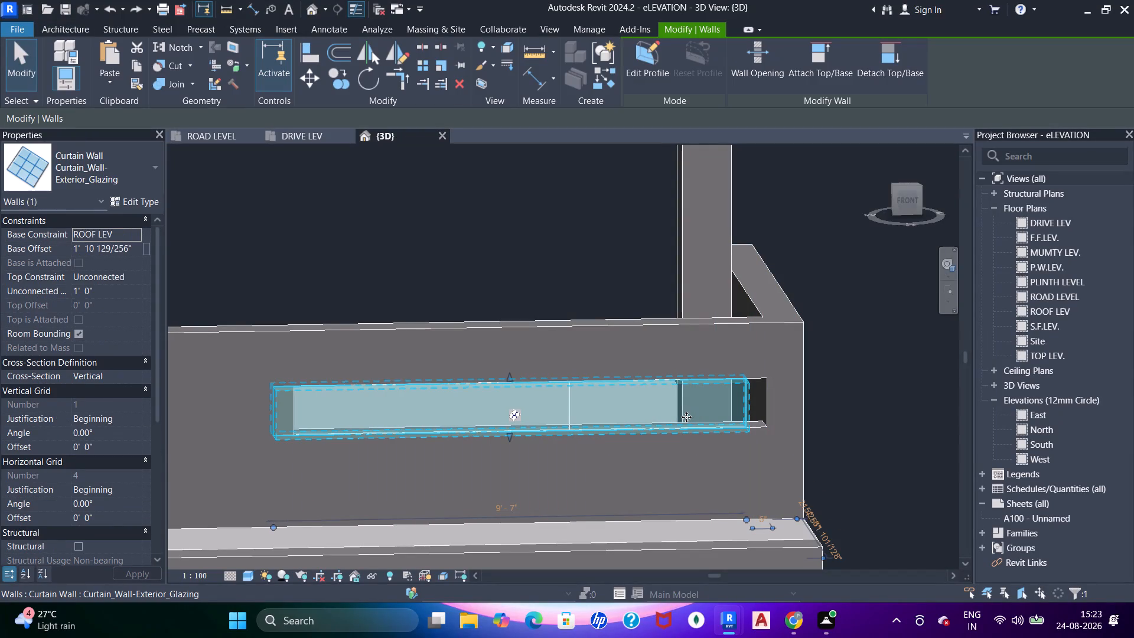
key("Left")
key("Left")
key("Left")
key("Left")
key("Left")
key("Left")
key("Left")
key("Left")
key("Left")
key("Left")
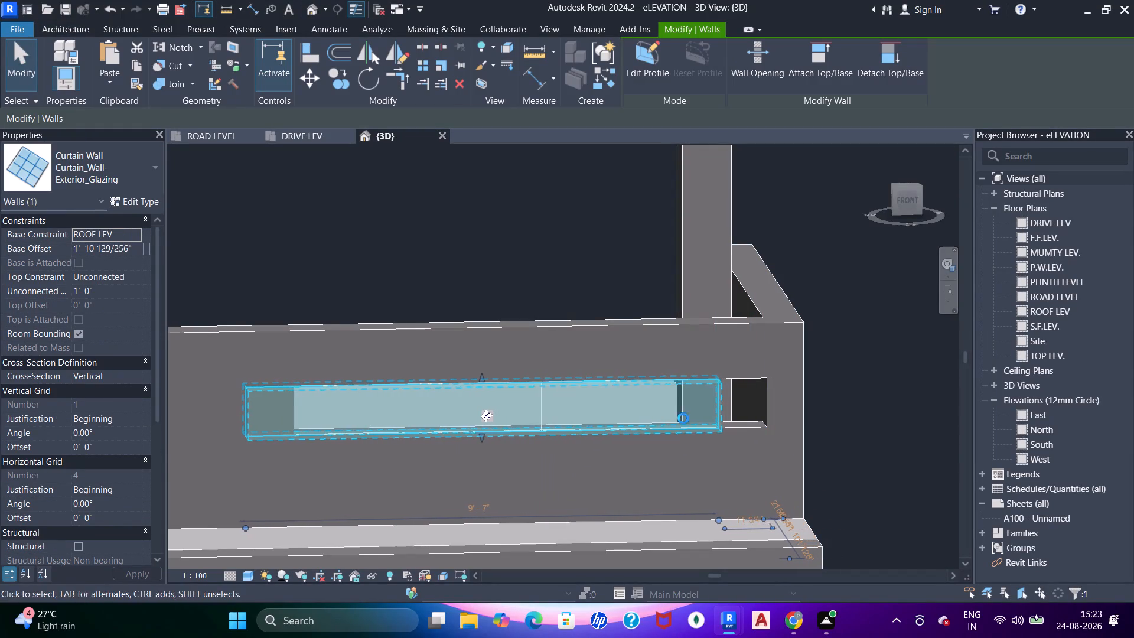
key("Left")
key("Left")
key("Left")
key("Left")
key("Left")
key("Left")
key("Left")
middle_click_drag(672, 420, 692, 427)
key("Escape")
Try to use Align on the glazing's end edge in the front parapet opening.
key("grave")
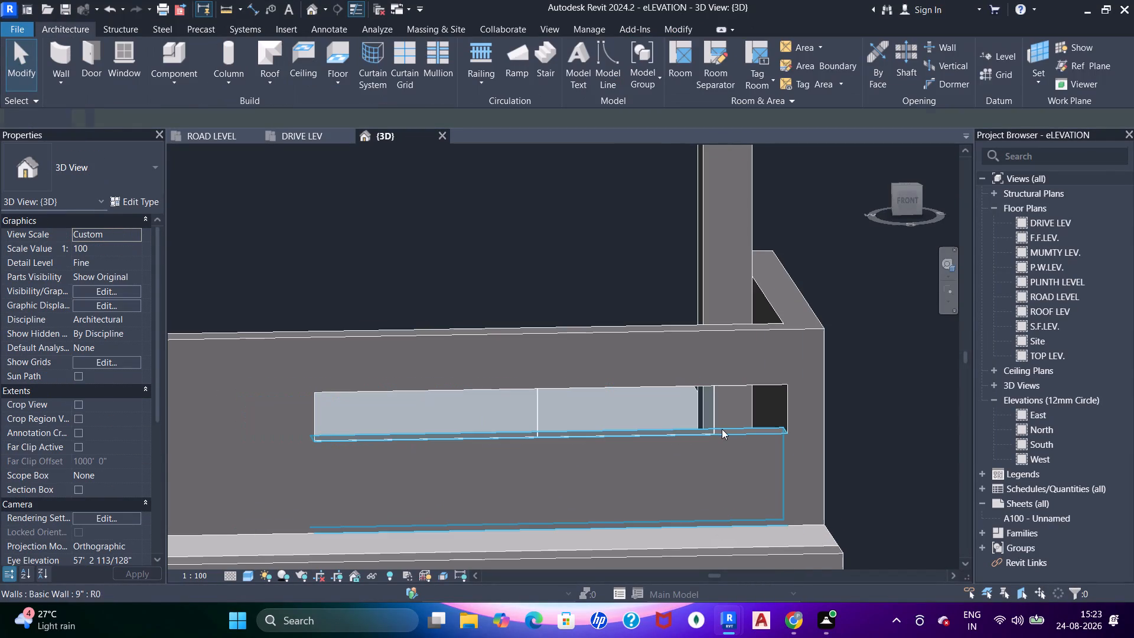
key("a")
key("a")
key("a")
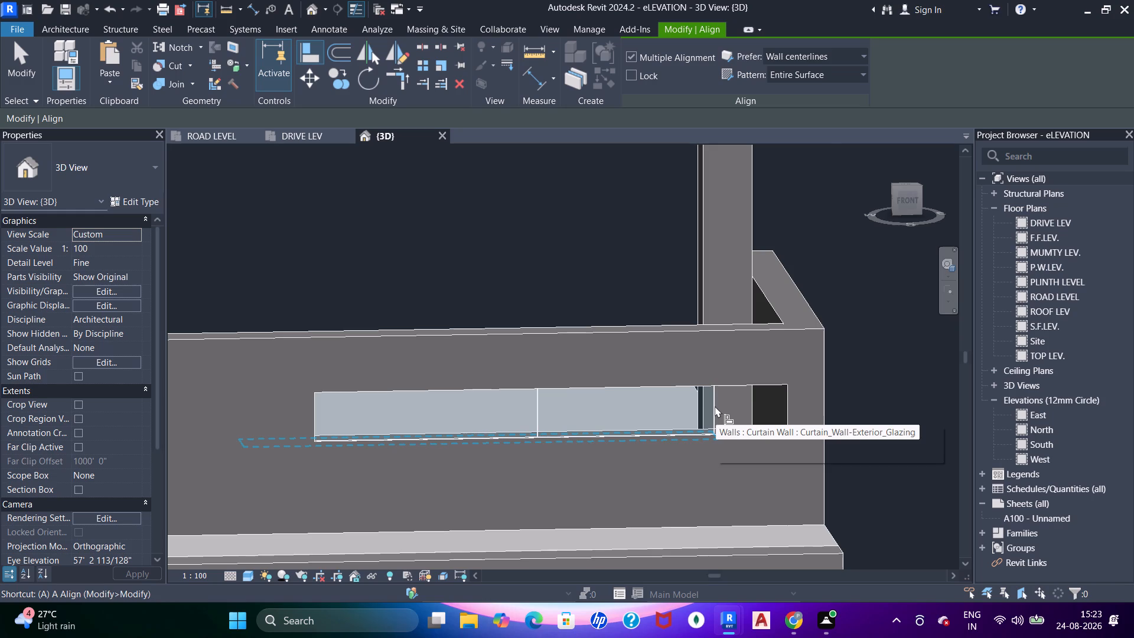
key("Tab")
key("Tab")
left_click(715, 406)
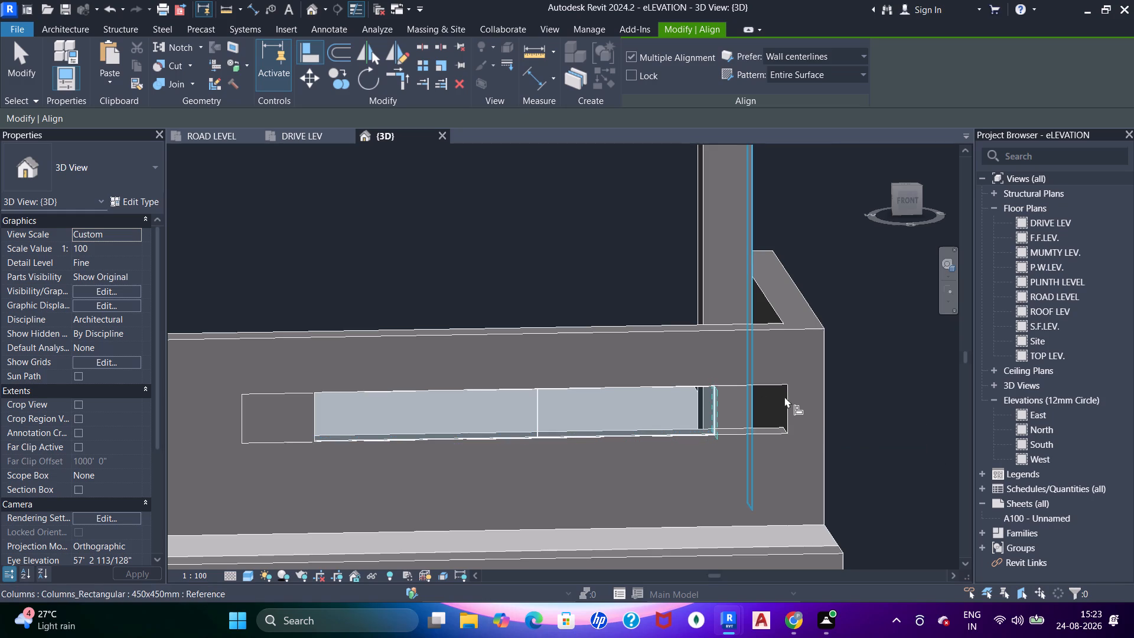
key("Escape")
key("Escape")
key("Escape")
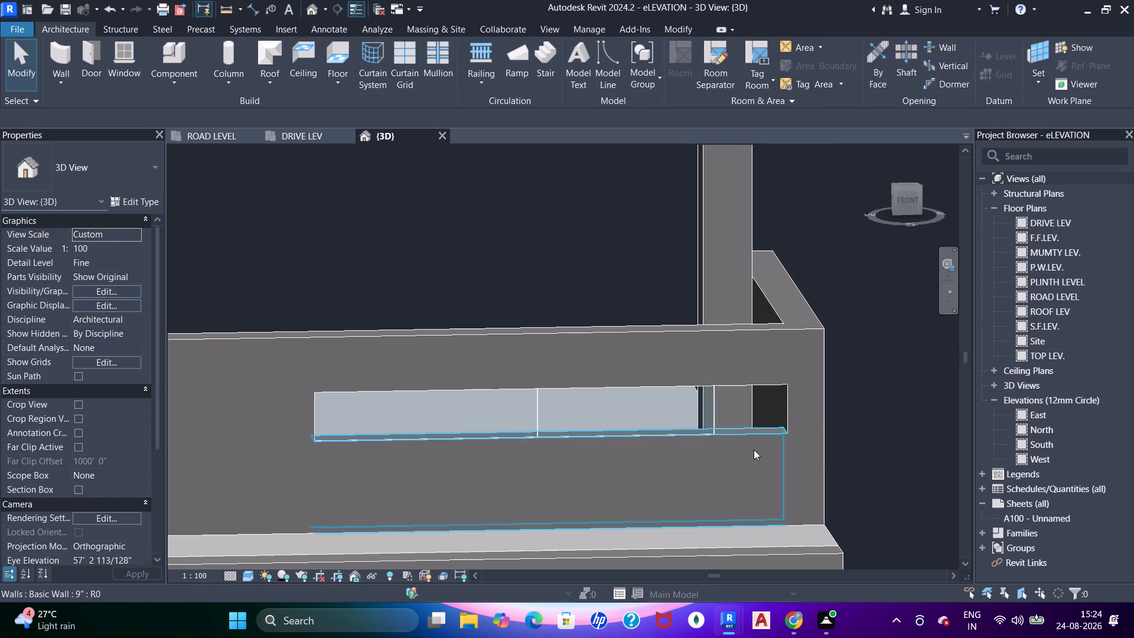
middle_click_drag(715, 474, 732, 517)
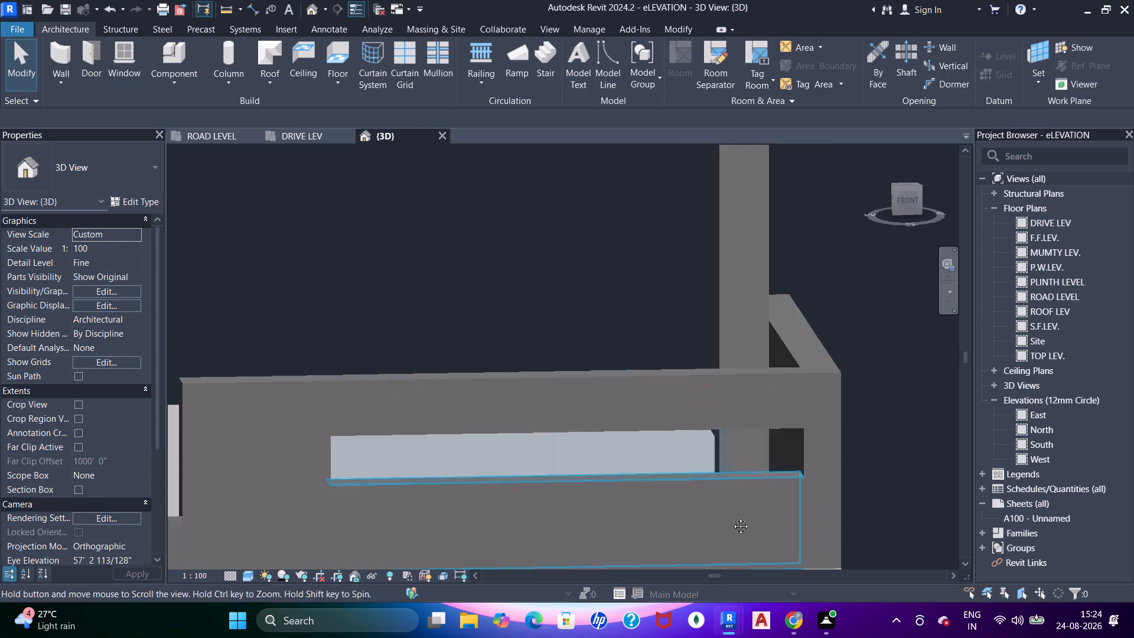
Draw a 9" wall about 6'-1" long from the front opening's end corner, similar to the parapet strip above the opening.
middle_click_drag(686, 364, 665, 284)
scroll(737, 394, "up", 1)
left_click(796, 362)
key("Escape")
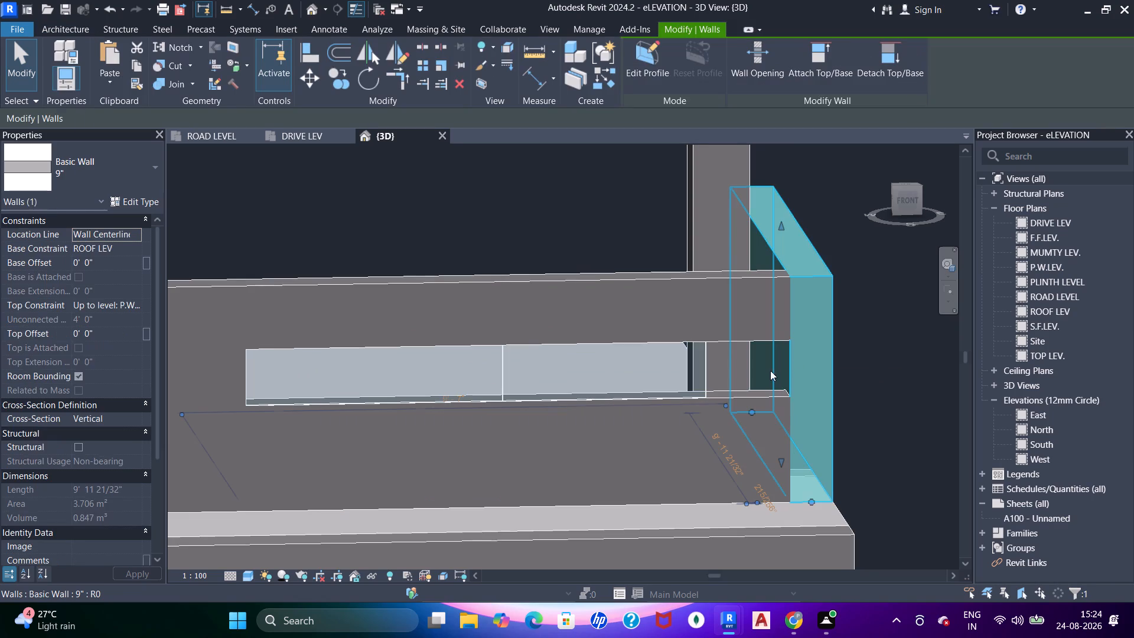
scroll(758, 375, "up", 1)
left_click(717, 332)
scroll(751, 365, "up", 2)
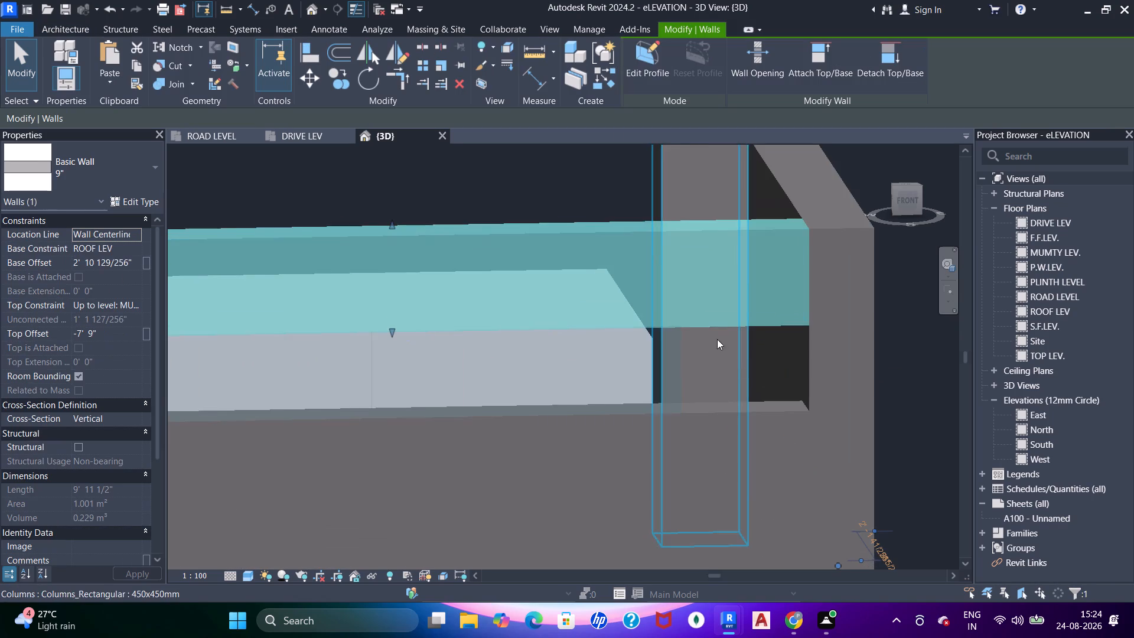
left_click(602, 84)
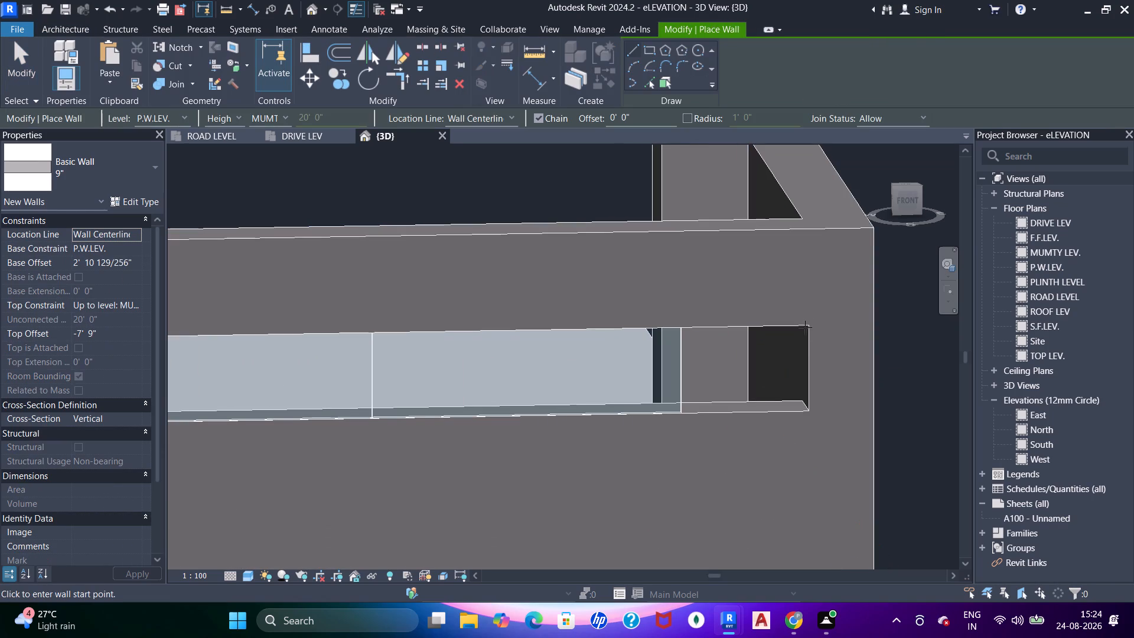
left_click(811, 327)
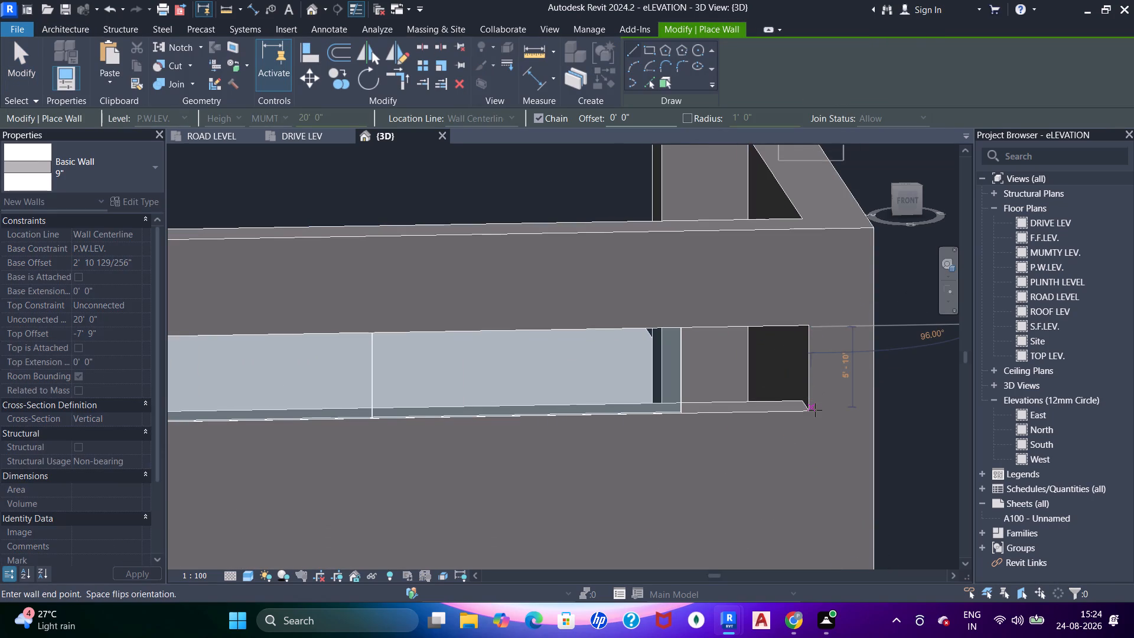
left_click(815, 410)
scroll(813, 397, "down", 5)
middle_click_drag(799, 398, 777, 410)
key("Escape")
key("Escape")
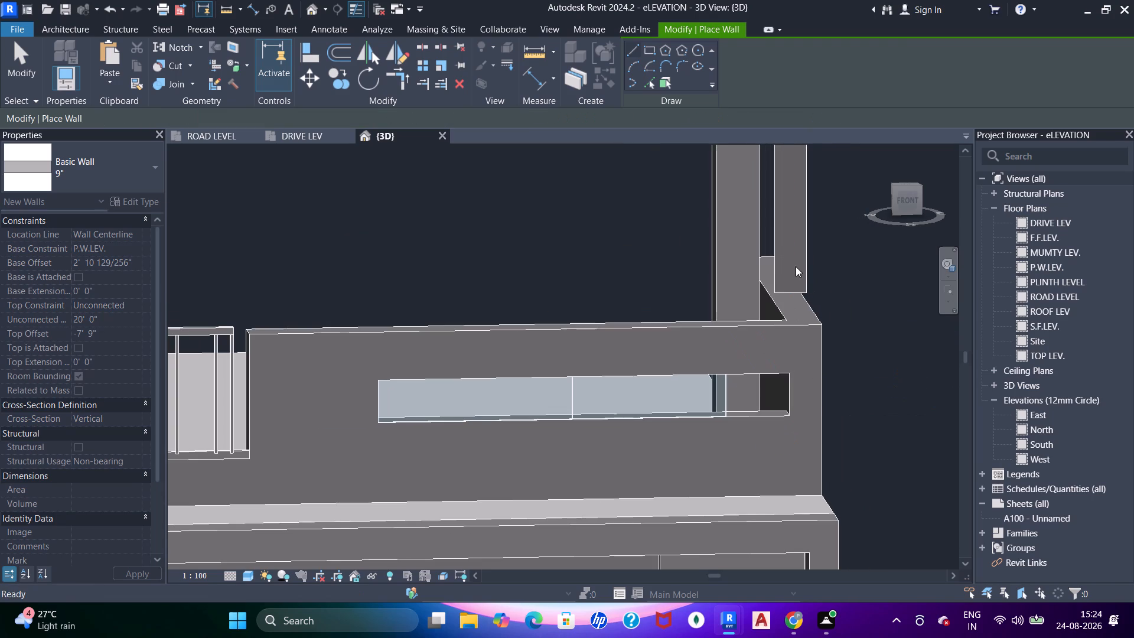
Rotate the new 9" wall about its midpoint so it runs along the front parapet.
left_click(790, 262)
scroll(775, 298, "down", 3)
middle_click_drag(742, 321, 833, 386, "shift")
scroll(830, 364, "down", 4)
middle_click_drag(825, 369, 718, 338, "shift")
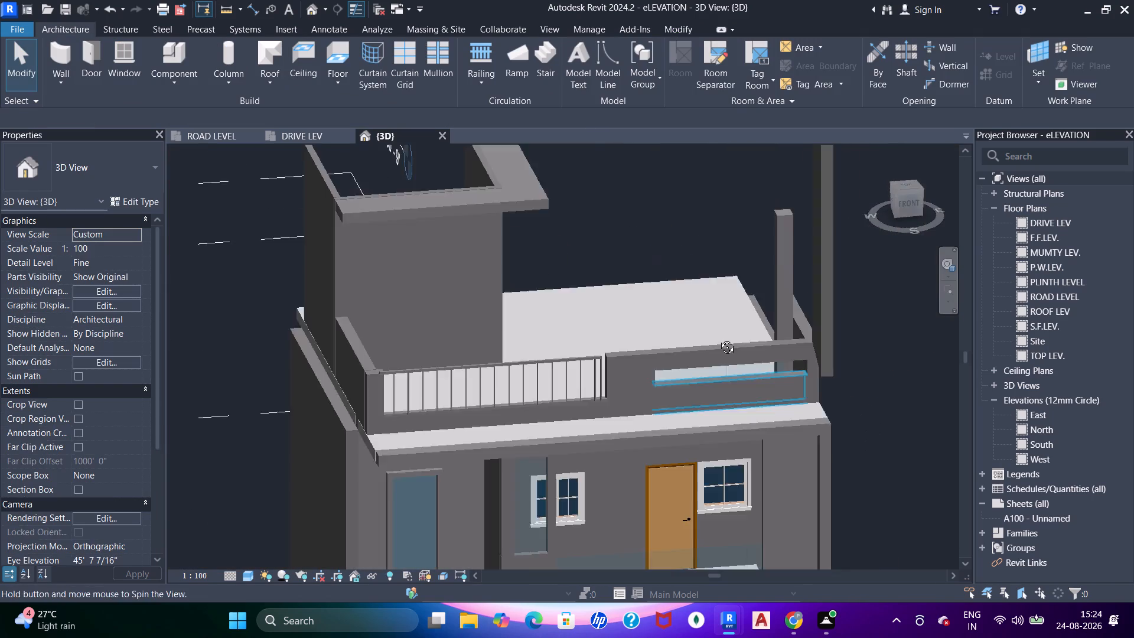
middle_click_drag(718, 338, 712, 333, "shift")
scroll(822, 333, "up", 3)
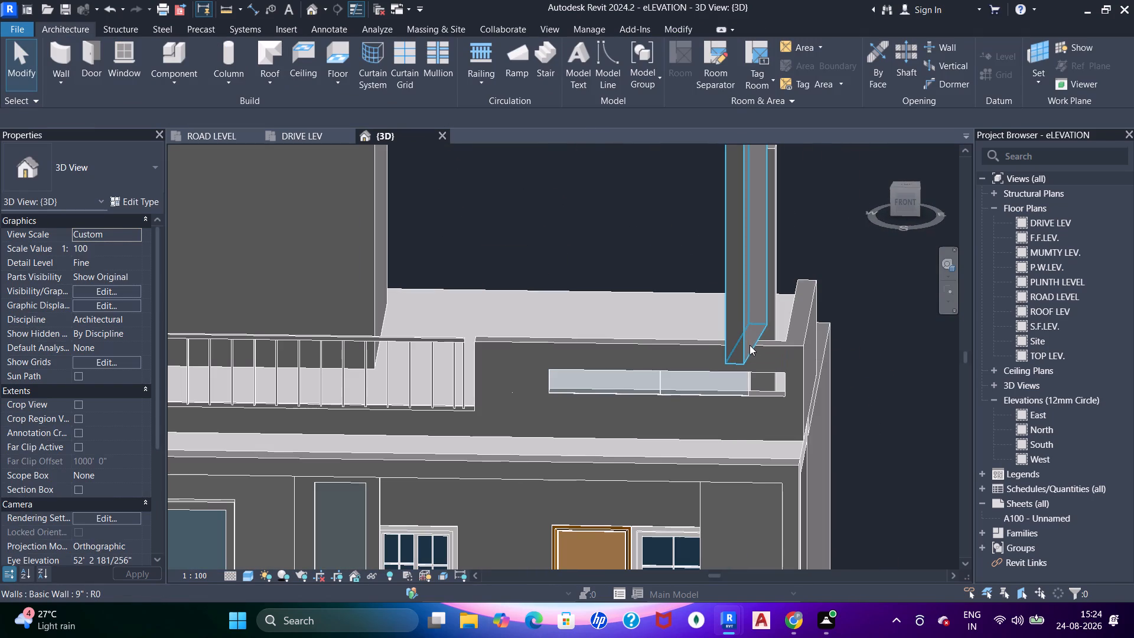
left_click(749, 344)
key("space")
key("space")
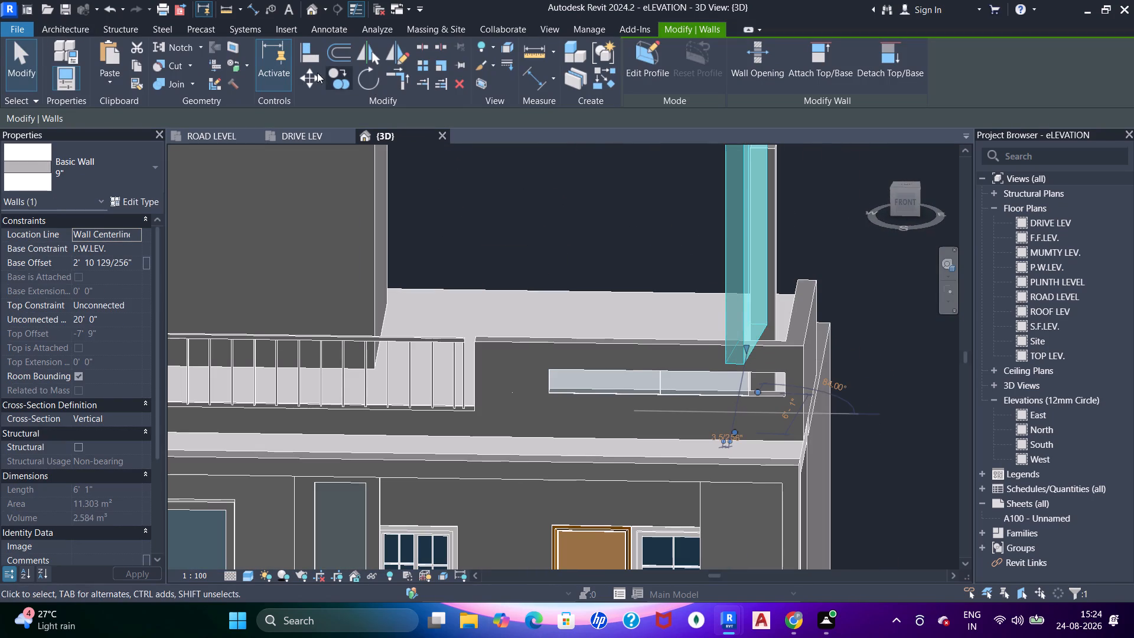
left_click(359, 84)
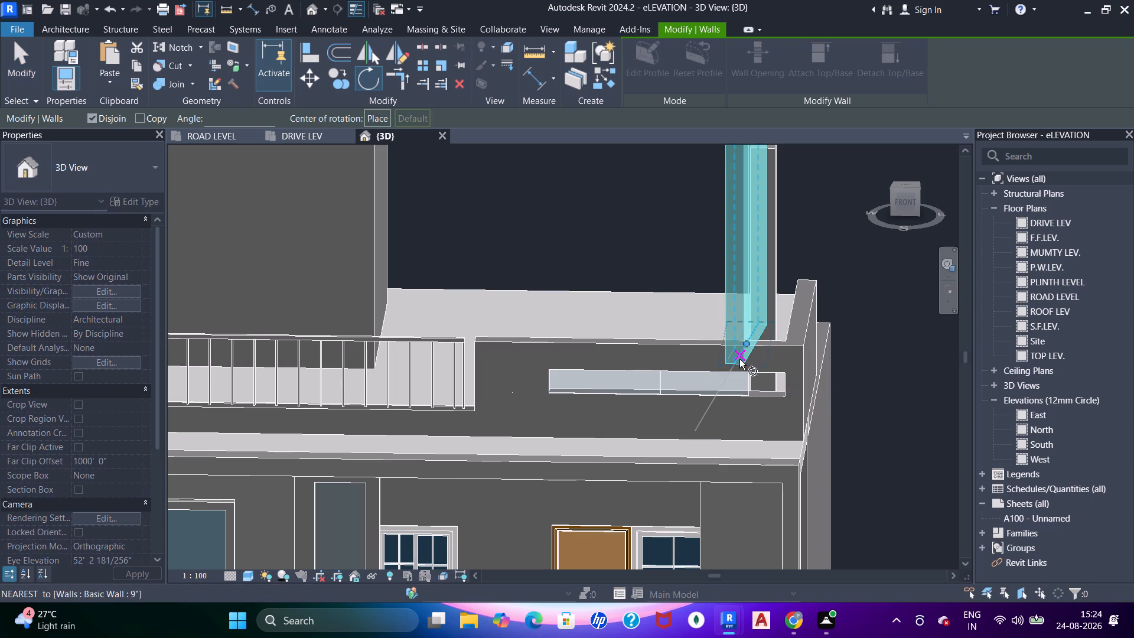
left_click(732, 363)
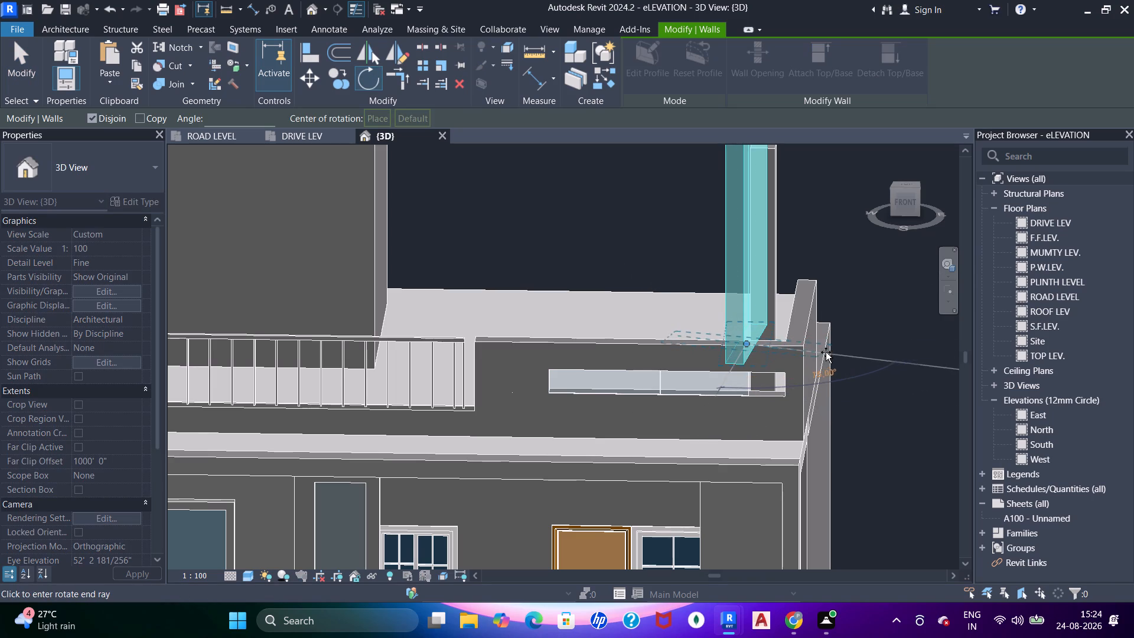
left_click(829, 347)
scroll(732, 363, "down", 4)
key("Escape")
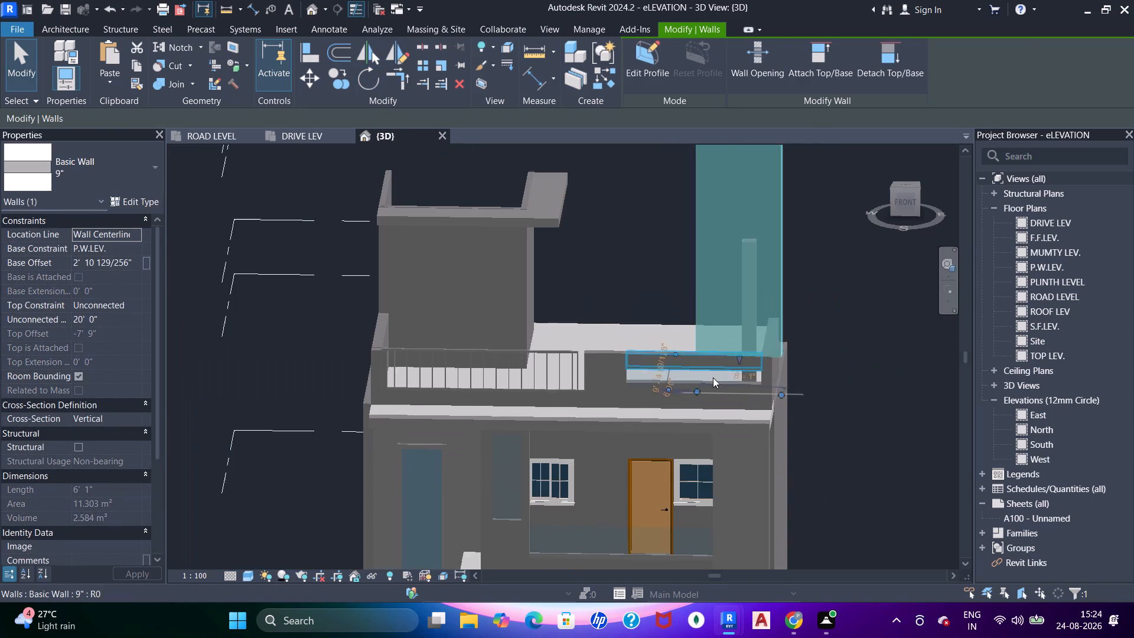
Align the new wall with the front parapet strip above the opening.
middle_click_drag(712, 380, 842, 424, "shift")
scroll(848, 383, "up", 2)
middle_click_drag(839, 383, 715, 448)
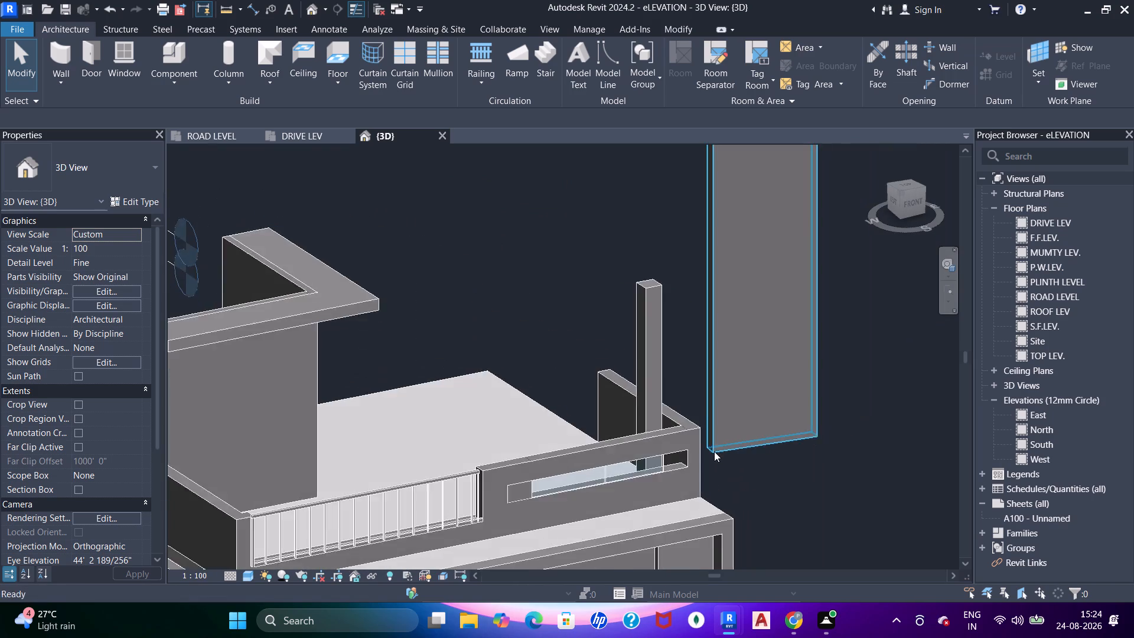
scroll(714, 451, "up", 2)
left_click(722, 439)
key("a")
key("a")
key("a")
key("a")
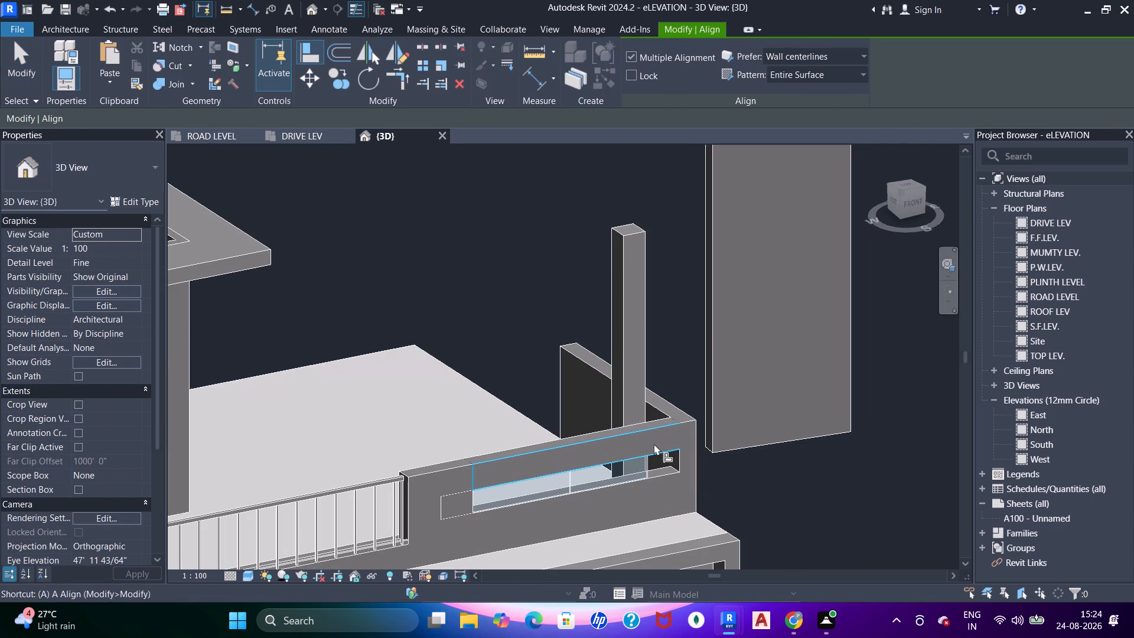
left_click(654, 444)
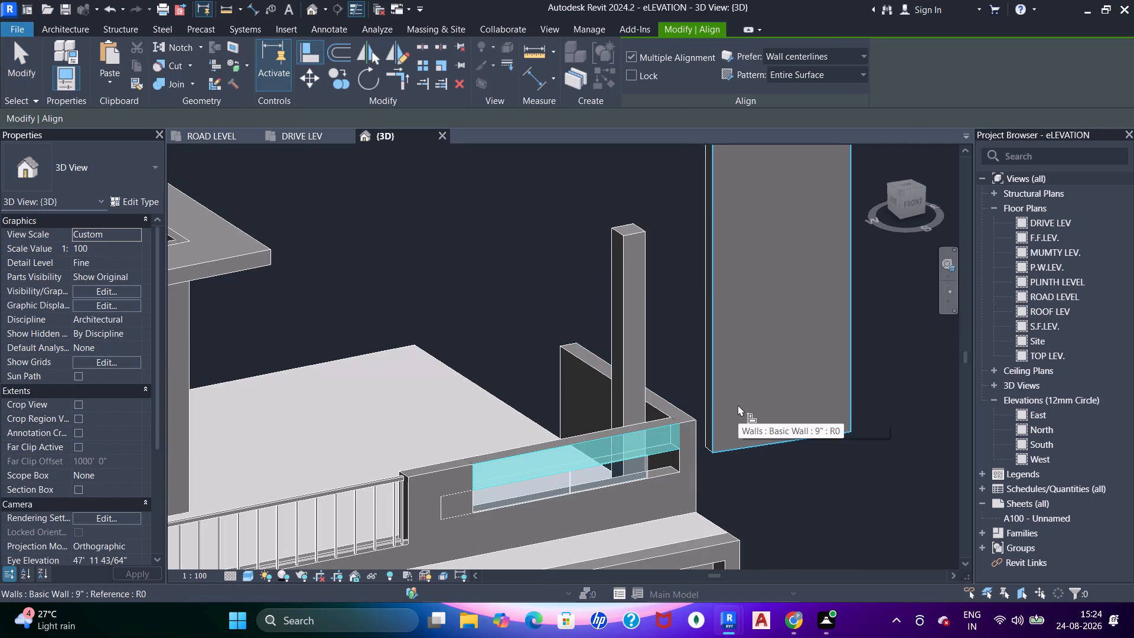
left_click(738, 405)
key("Escape")
key("Escape")
Shorten the new wall from both ends to a length of about 3'-8".
middle_click_drag(676, 475, 703, 438, "shift")
scroll(695, 412, "up", 2)
middle_click_drag(687, 421, 816, 389, "shift")
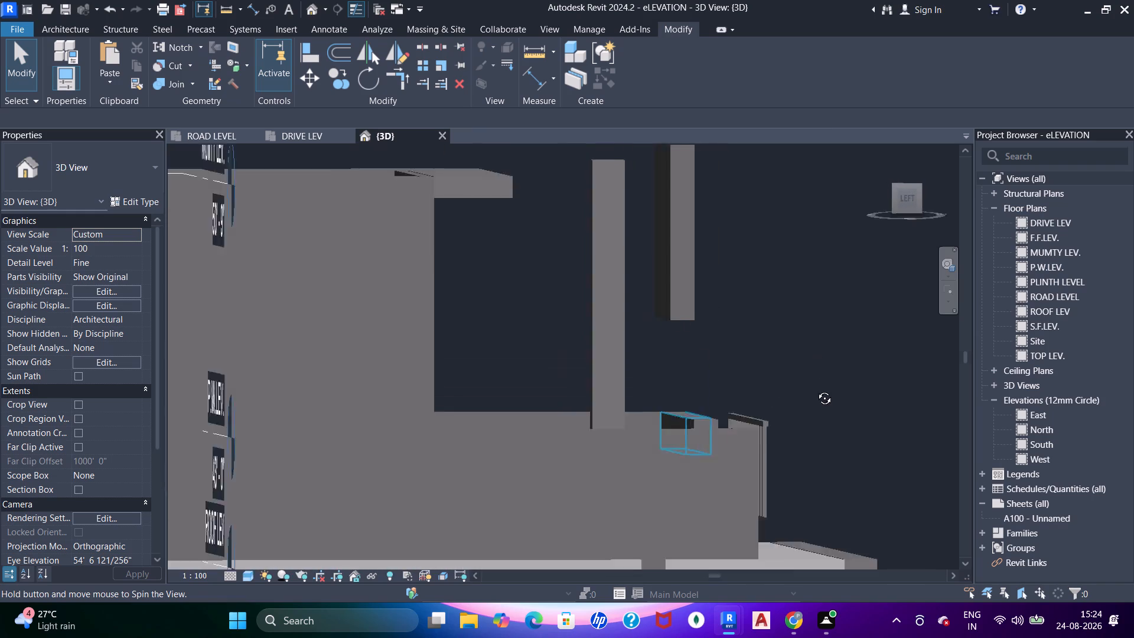
middle_click_drag(816, 389, 680, 385, "shift")
scroll(680, 385, "up", 1)
middle_click_drag(679, 389, 690, 379)
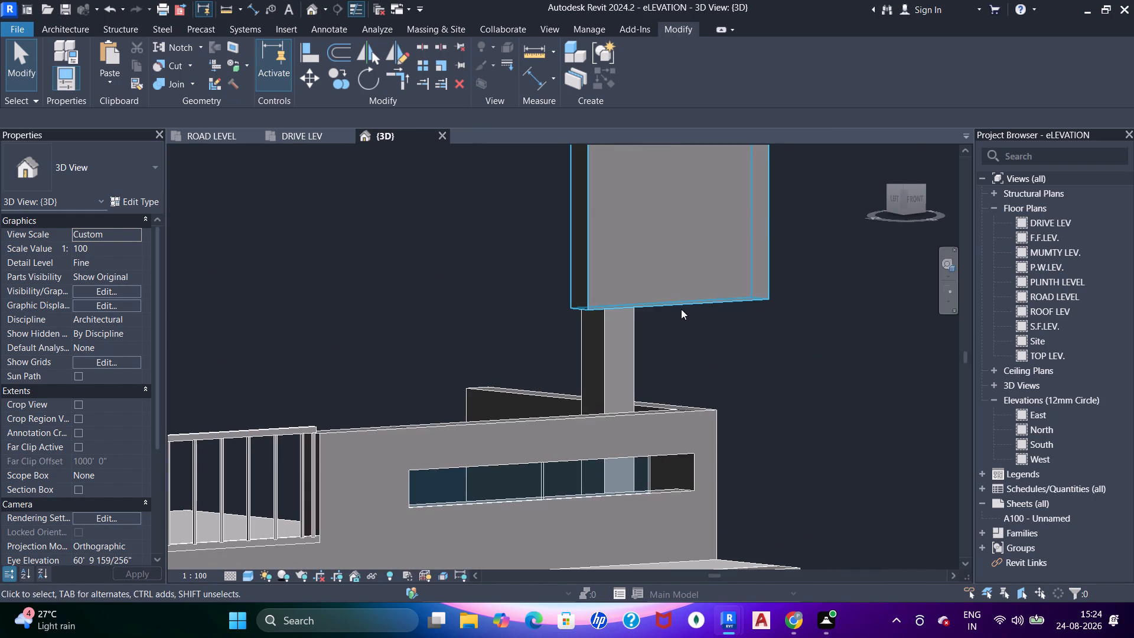
left_click(681, 309)
scroll(685, 324, "down", 4)
middle_click_drag(687, 377, 597, 361, "shift")
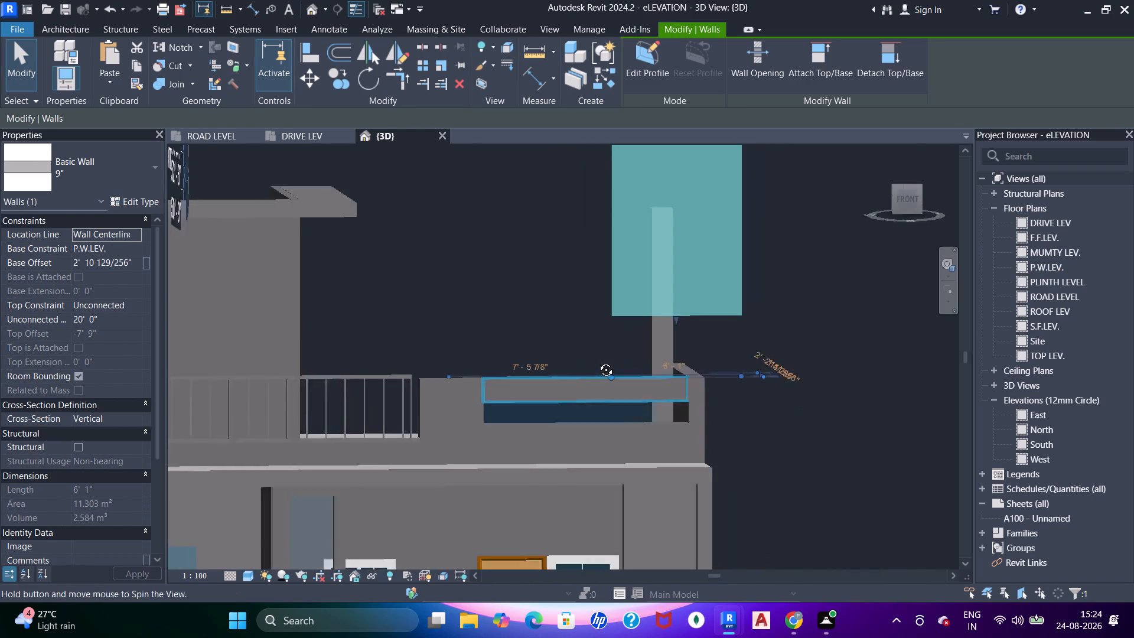
middle_click_drag(597, 361, 593, 354, "shift")
scroll(618, 374, "up", 4)
left_click_drag(602, 380, 645, 385)
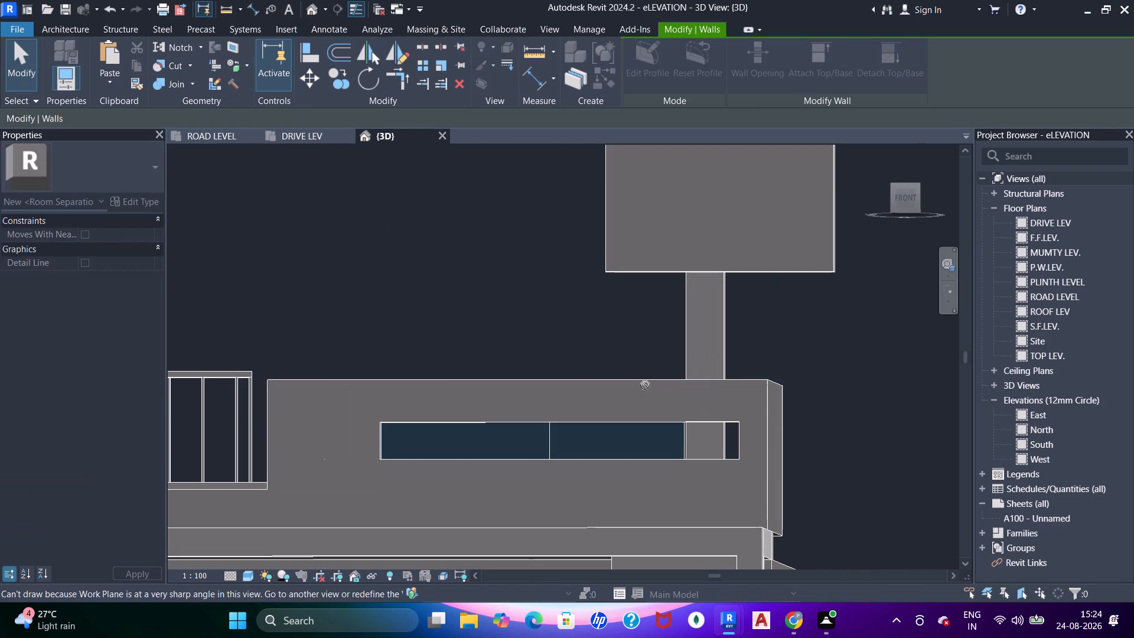
left_click_drag(645, 385, 650, 385)
middle_click_drag(635, 380, 706, 428, "shift")
key("Escape")
left_click(705, 255)
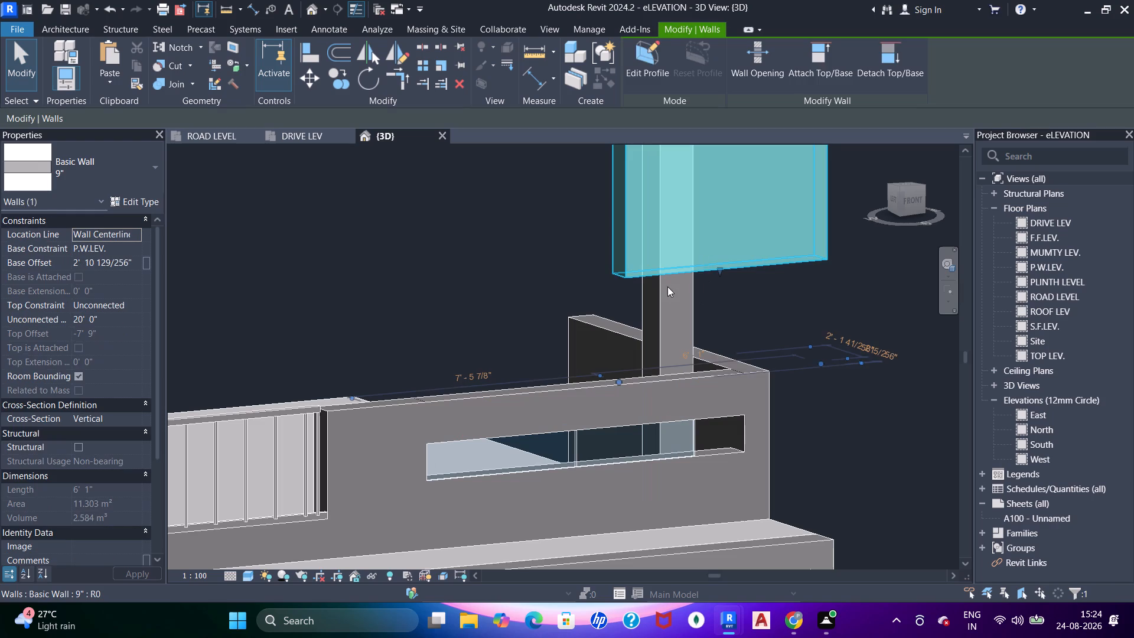
left_click_drag(619, 379, 670, 377)
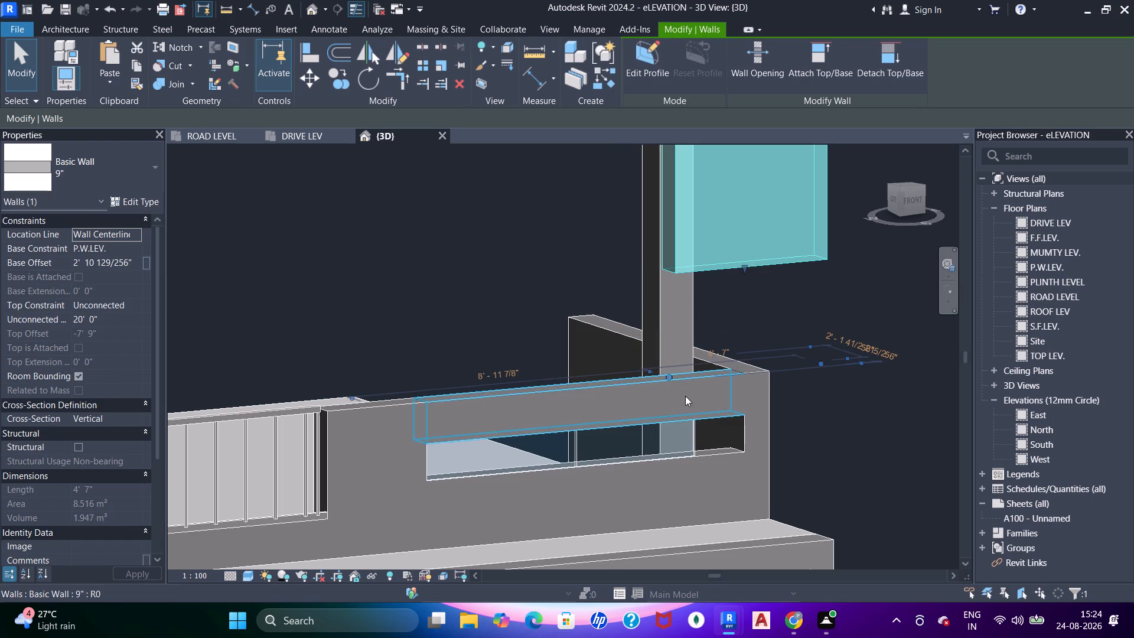
left_click_drag(820, 362, 790, 366)
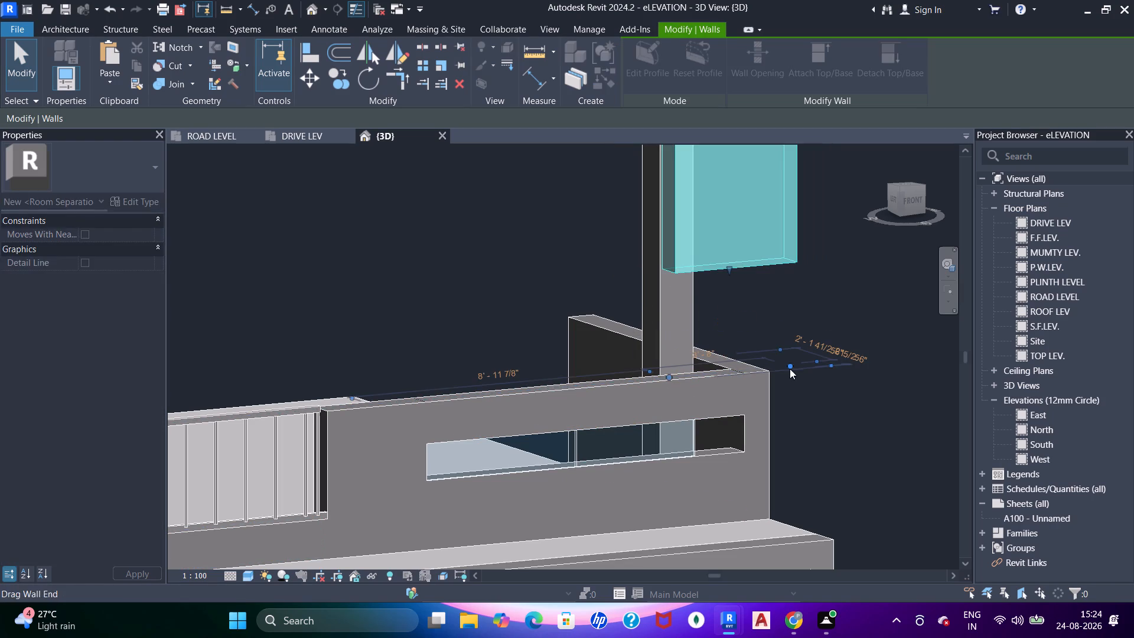
key("Escape")
Align the new wall's bottom face with the sill of the front parapet opening.
key("a")
key("a")
key("a")
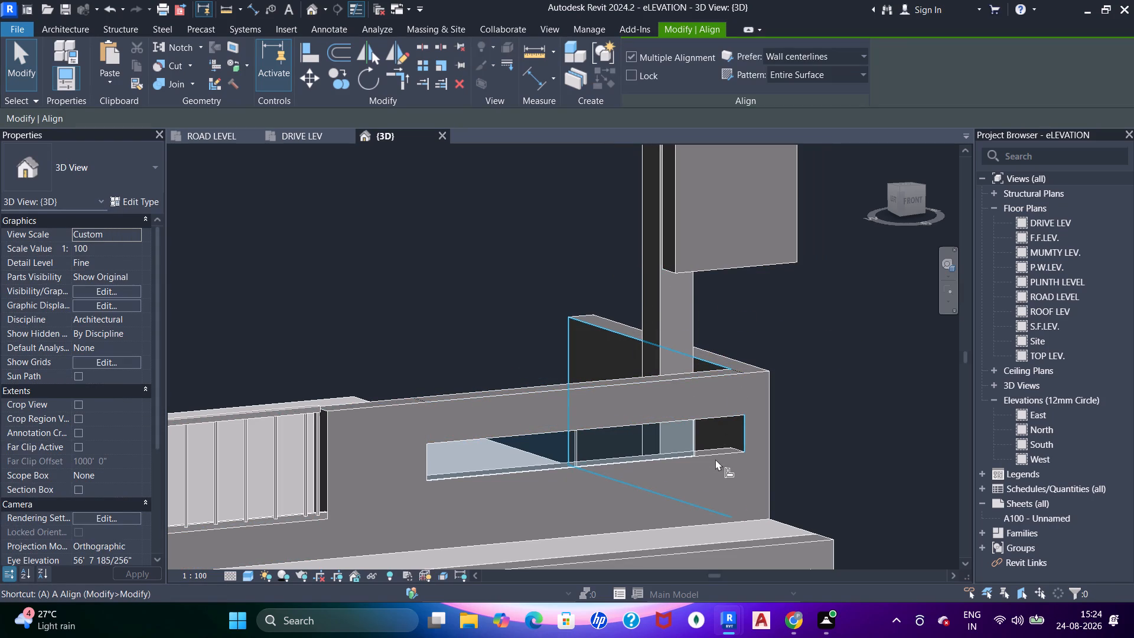
scroll(713, 451, "up", 6)
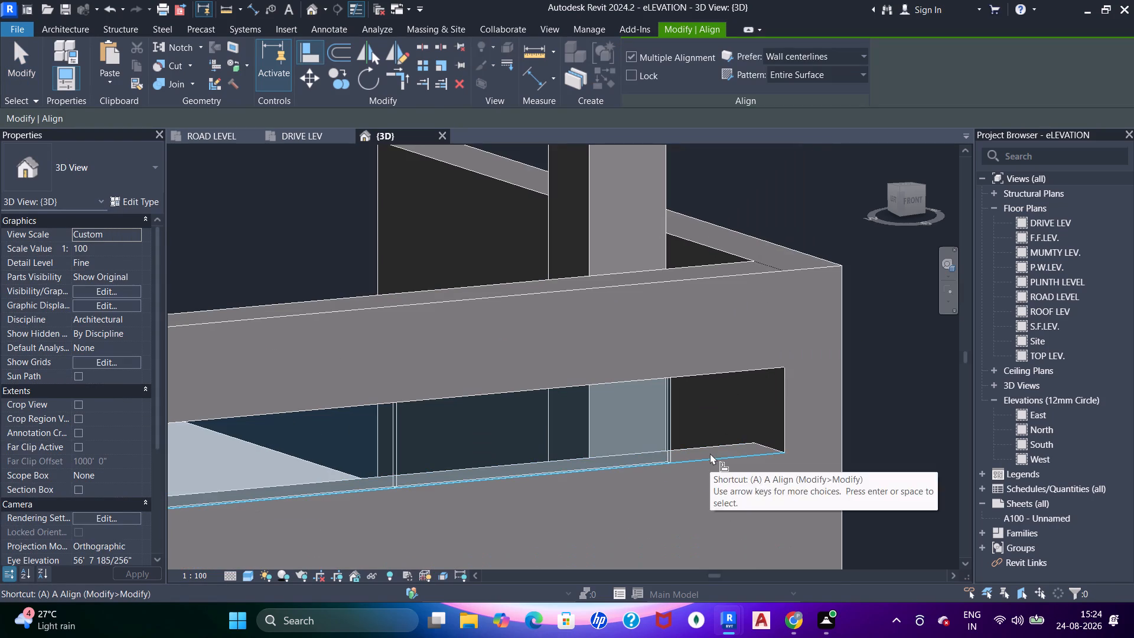
key("Tab")
key("Tab")
left_click(710, 453)
scroll(711, 429, "down", 6)
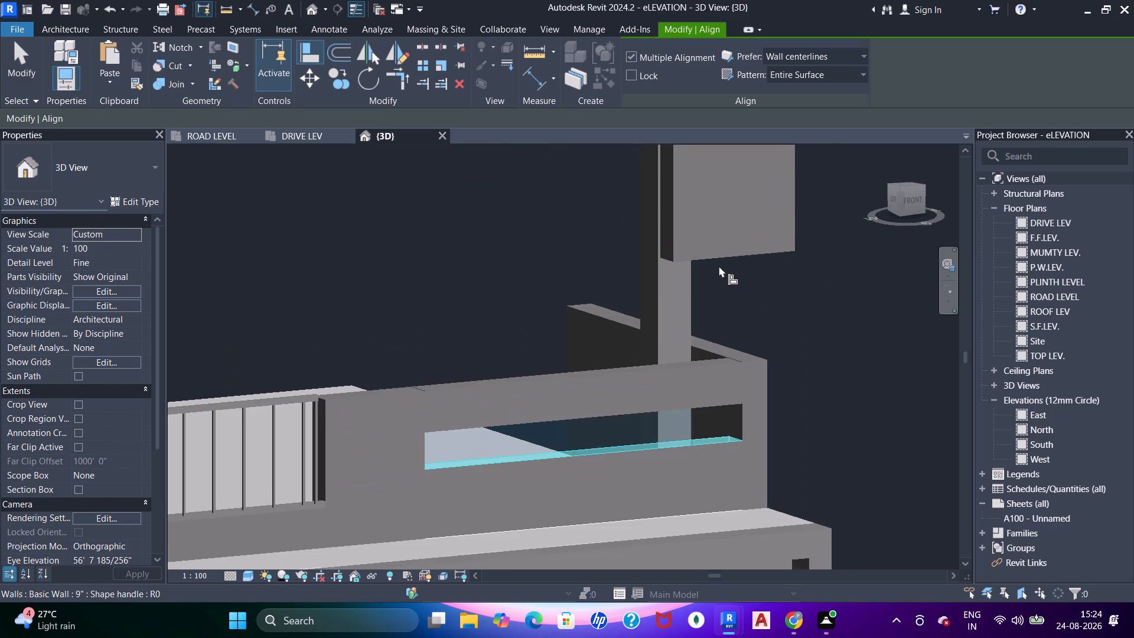
left_click(718, 259)
key("Escape")
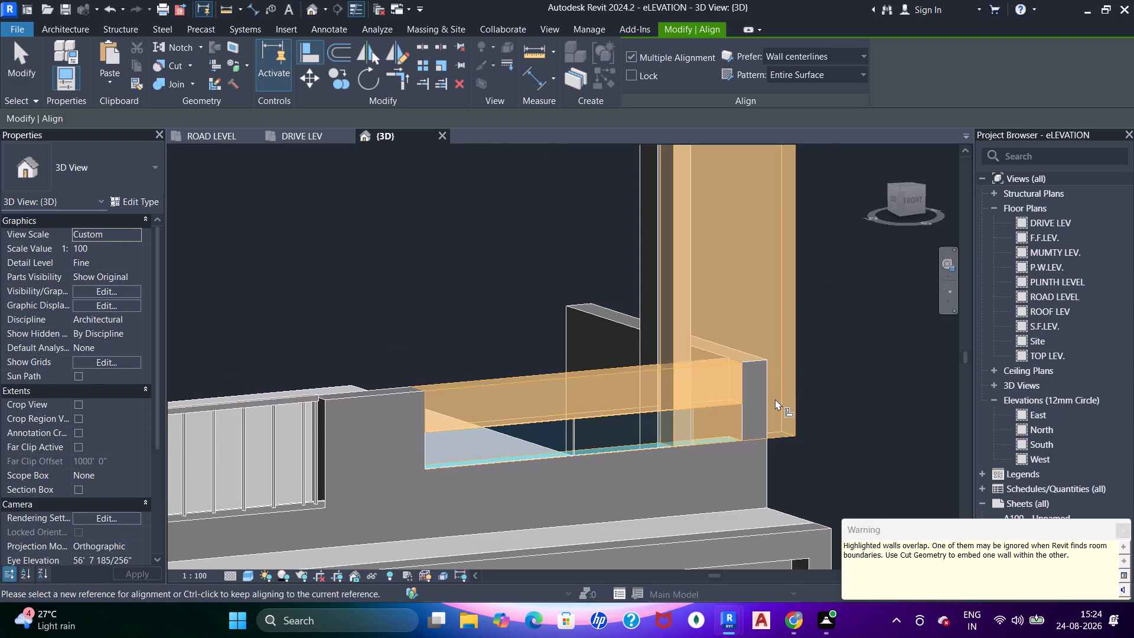
key("Escape")
key("Escape")
Lower the top of the new wall to a height of about 1'-0" so it fits the opening.
left_click(728, 300)
scroll(697, 274, "down", 3)
middle_click_drag(701, 251, 693, 521)
scroll(695, 417, "down", 2)
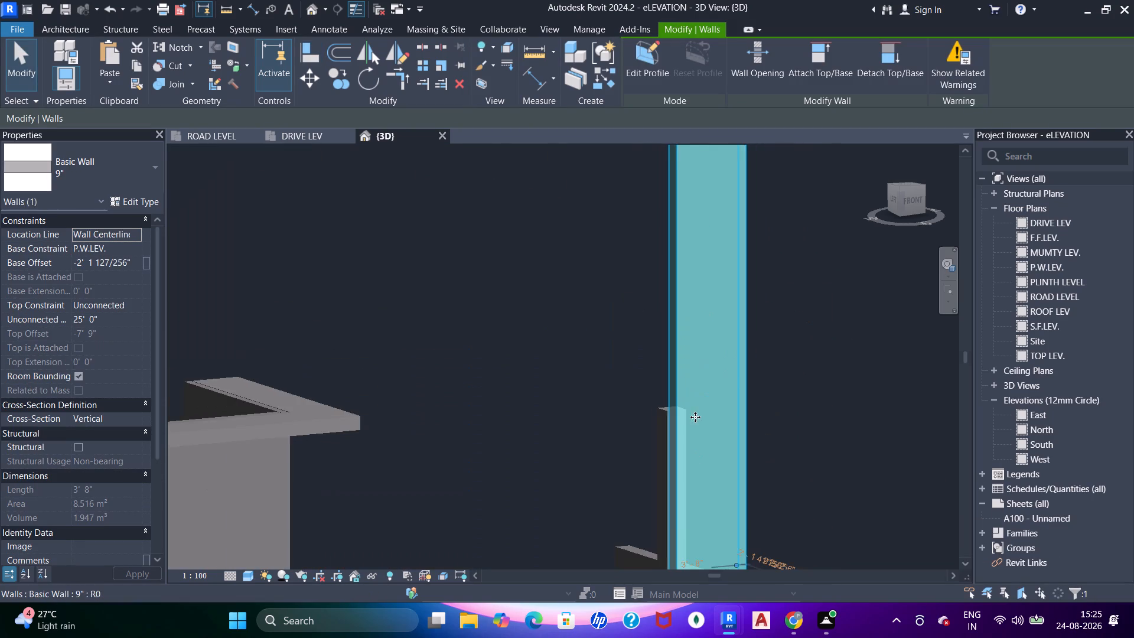
scroll(695, 417, "down", 1)
middle_click(688, 401)
left_click_drag(708, 165, 747, 508)
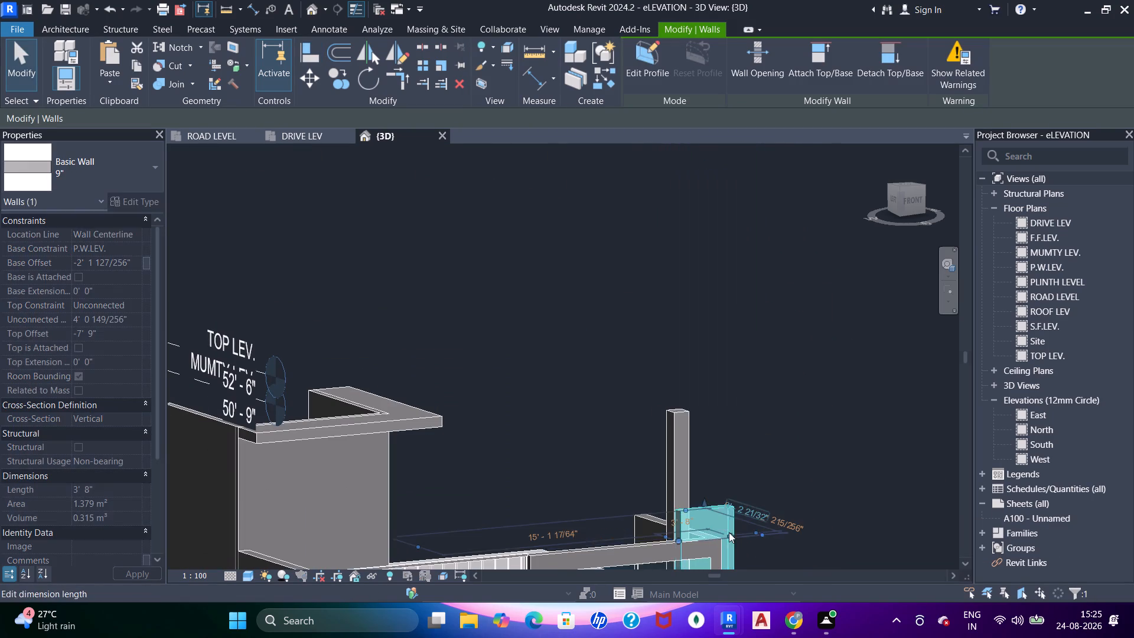
middle_click_drag(729, 532, 703, 346)
scroll(693, 354, "up", 10)
middle_click_drag(673, 346, 726, 400)
left_click_drag(726, 245, 733, 333)
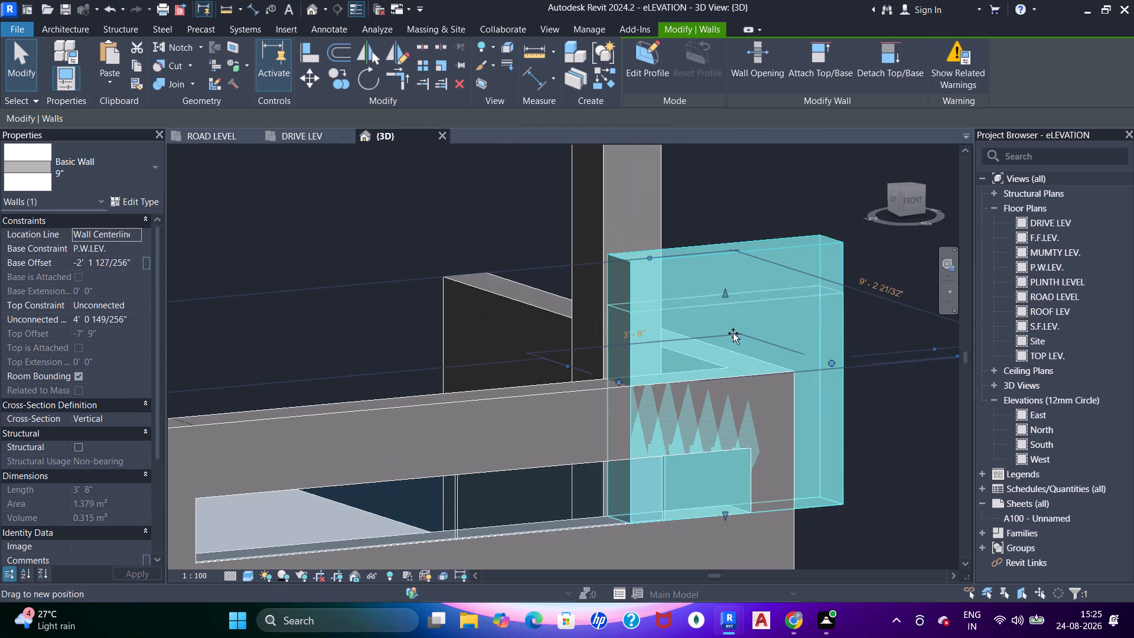
left_click_drag(733, 333, 747, 451)
key("Escape")
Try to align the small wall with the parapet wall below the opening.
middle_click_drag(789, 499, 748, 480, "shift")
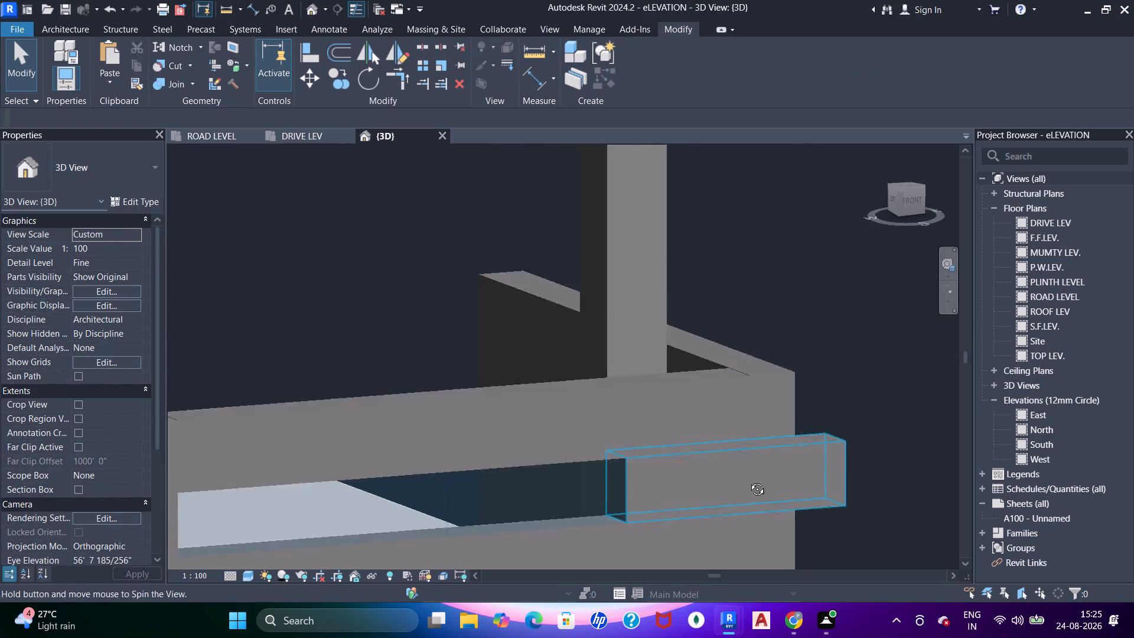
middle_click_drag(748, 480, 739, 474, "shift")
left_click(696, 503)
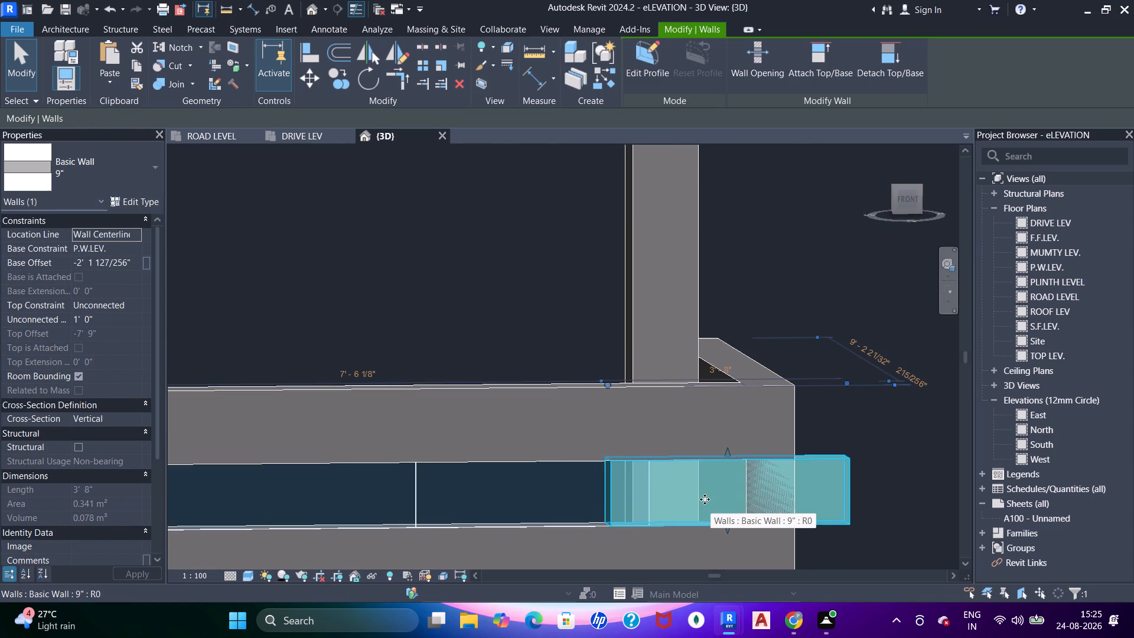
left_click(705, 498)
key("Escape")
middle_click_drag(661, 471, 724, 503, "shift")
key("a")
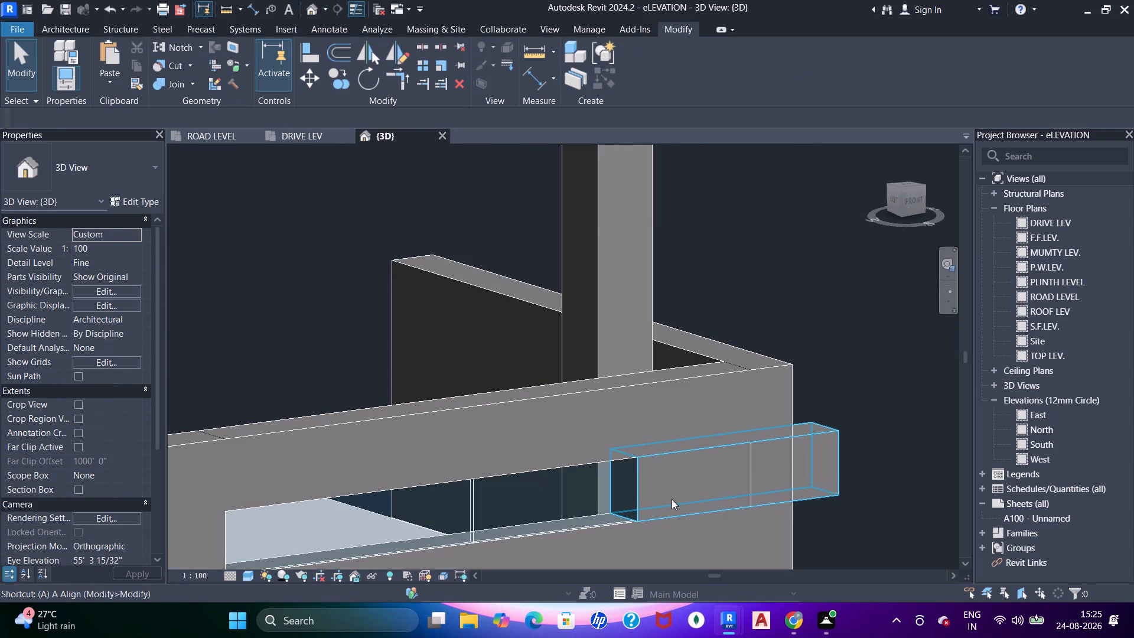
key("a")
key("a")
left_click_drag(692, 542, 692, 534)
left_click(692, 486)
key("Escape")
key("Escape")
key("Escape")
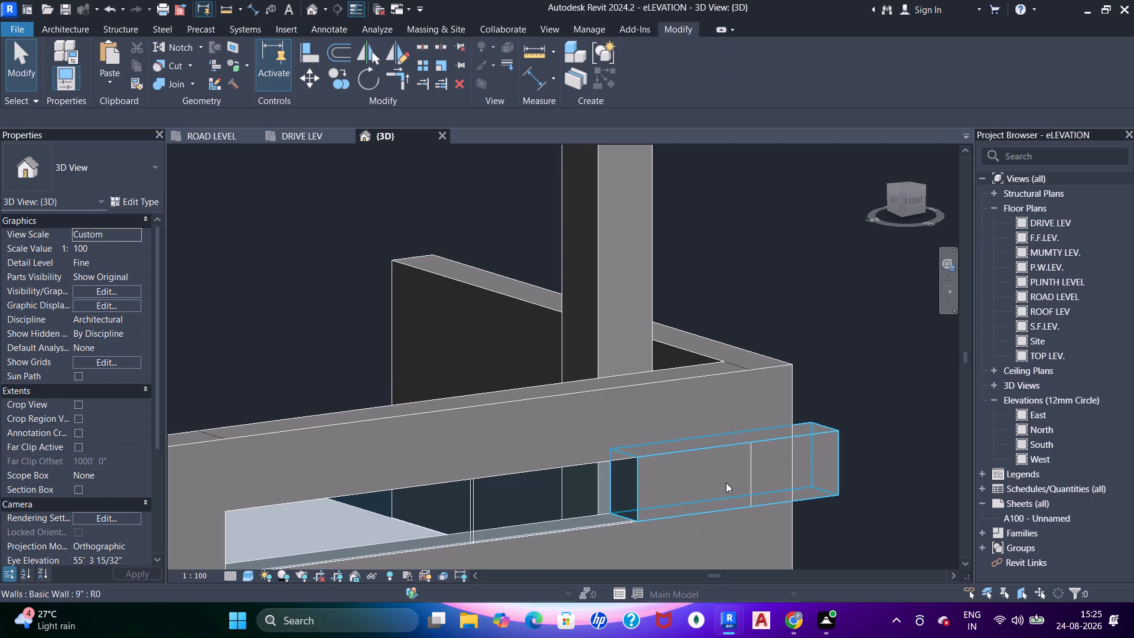
Edit the small wall's profile so its outer end aligns with the side parapet wall's inner face, removing the conflicting constraints.
double_click(726, 480)
key("a")
key("a")
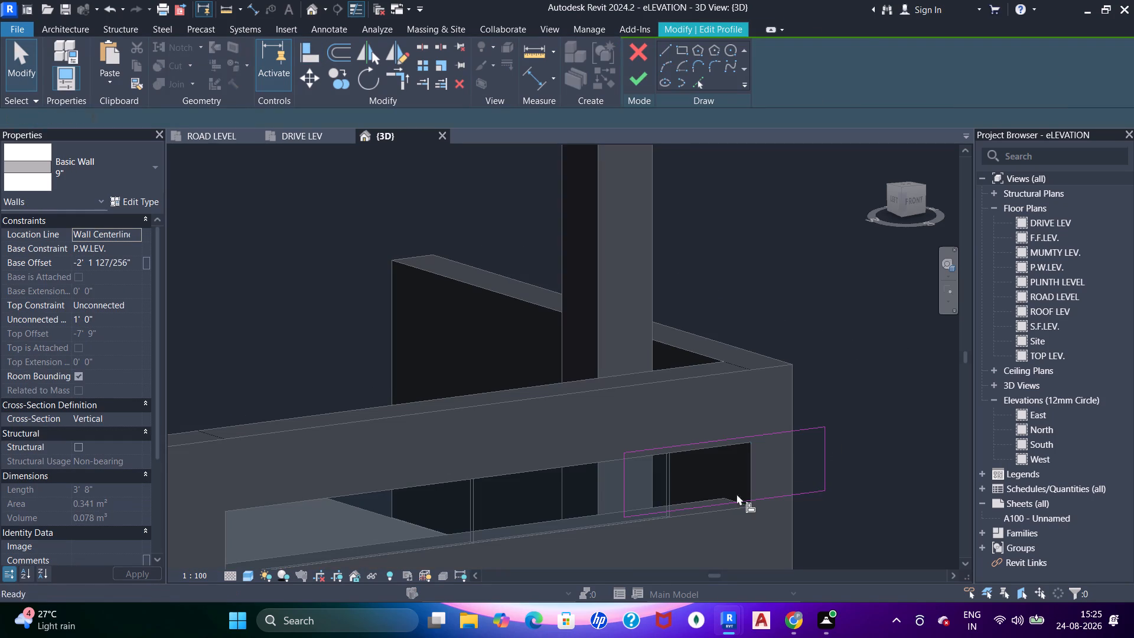
key("a")
left_click_drag(747, 472, 755, 472)
key("Escape")
key("a")
key("a")
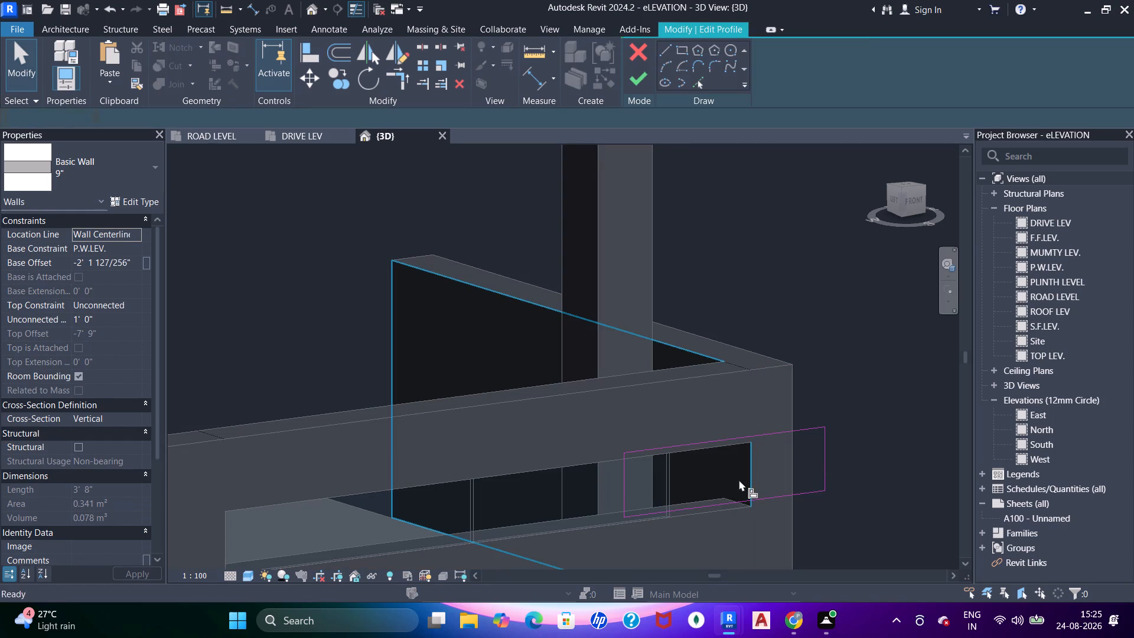
left_click_drag(744, 471, 750, 470)
left_click(823, 458)
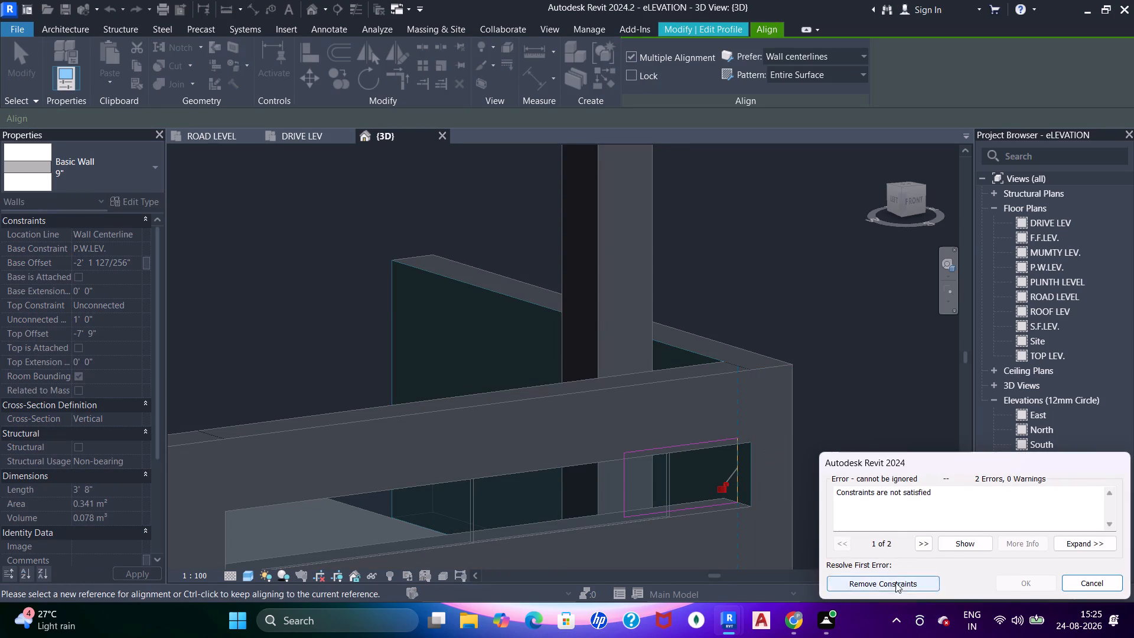
left_click(895, 582)
key("Escape")
key("Escape")
key("Escape")
key("Escape")
left_click_drag(633, 77, 640, 82)
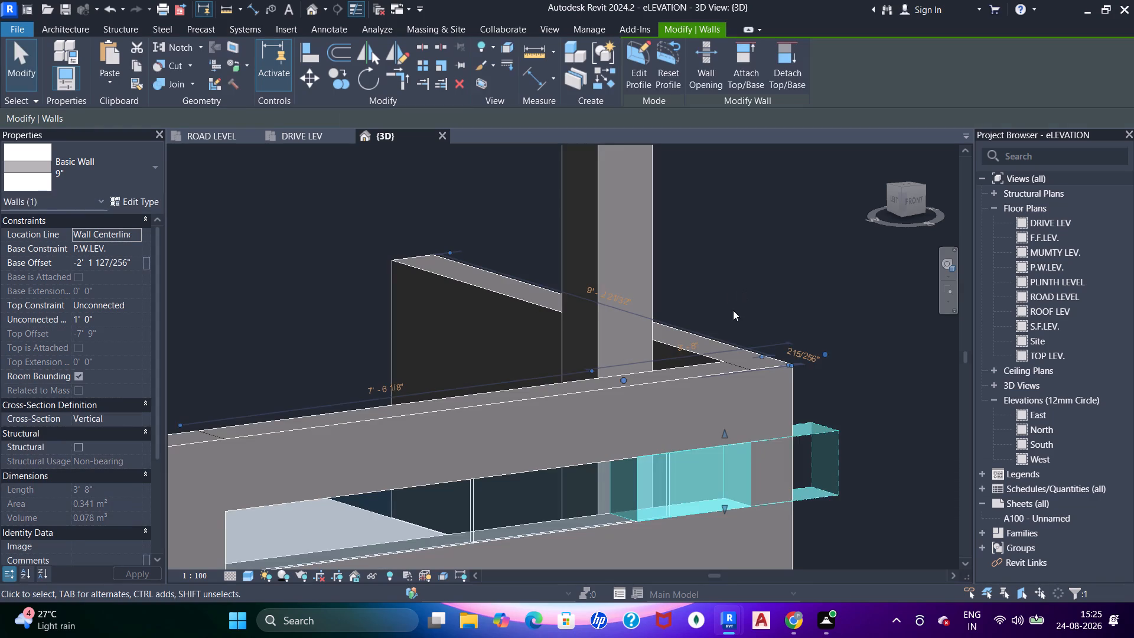
key("Escape")
Join the small wall's geometry with the front parapet walls above and below the opening.
scroll(718, 438, "down", 3)
middle_click_drag(745, 489, 641, 414, "shift")
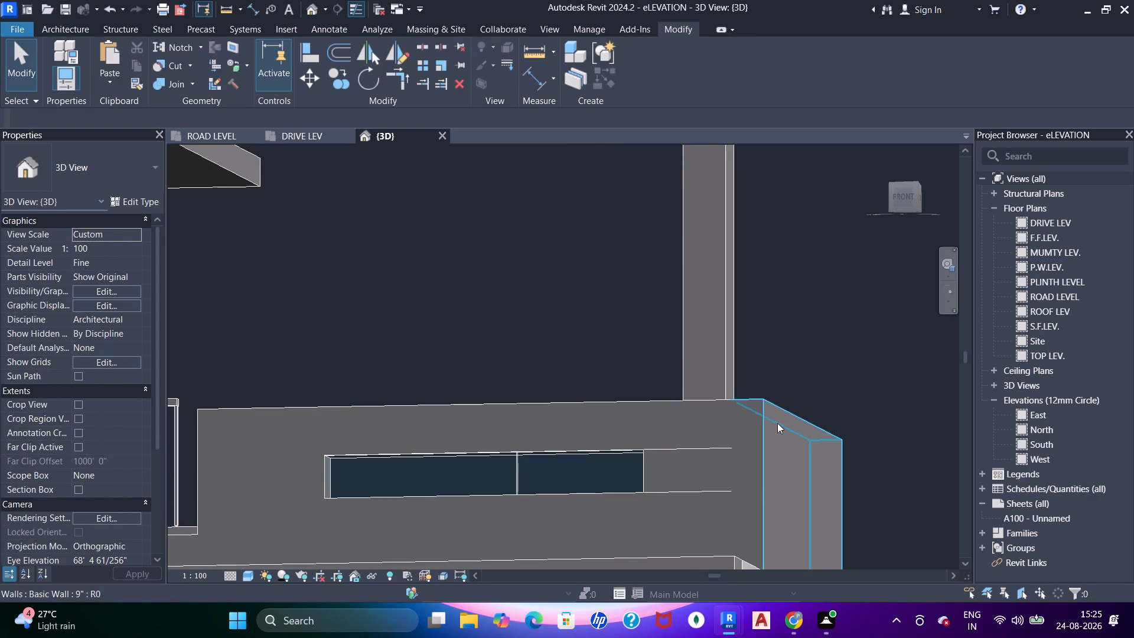
key("j")
key("j")
key("j")
left_click(673, 473)
left_click(677, 439)
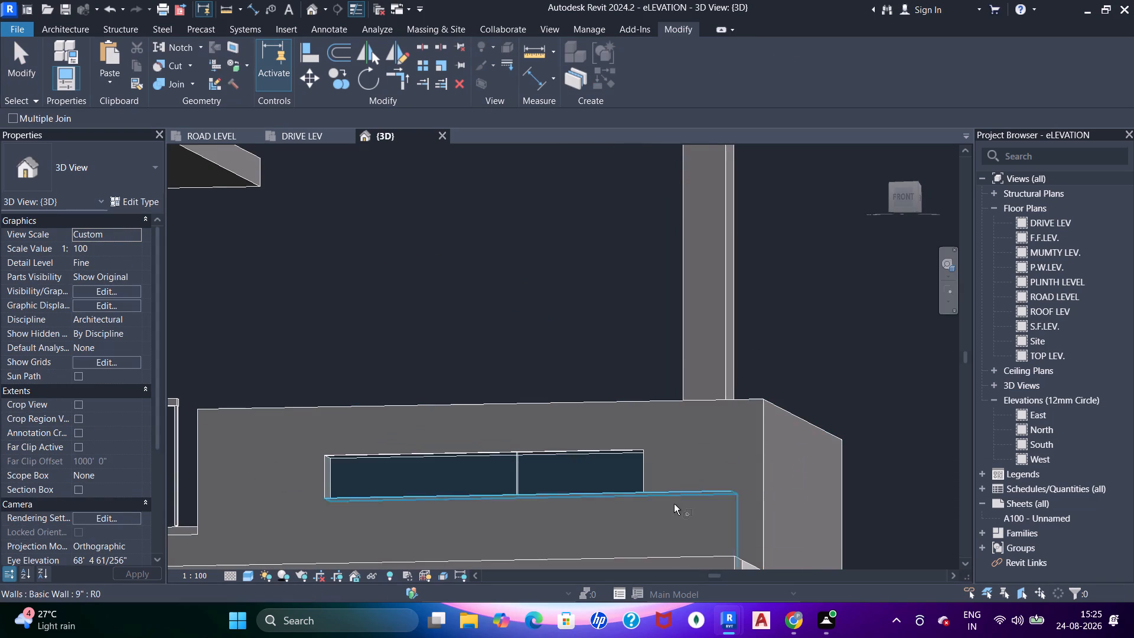
left_click(674, 500)
left_click(685, 473)
scroll(636, 430, "down", 4)
middle_click_drag(640, 450, 722, 501, "shift")
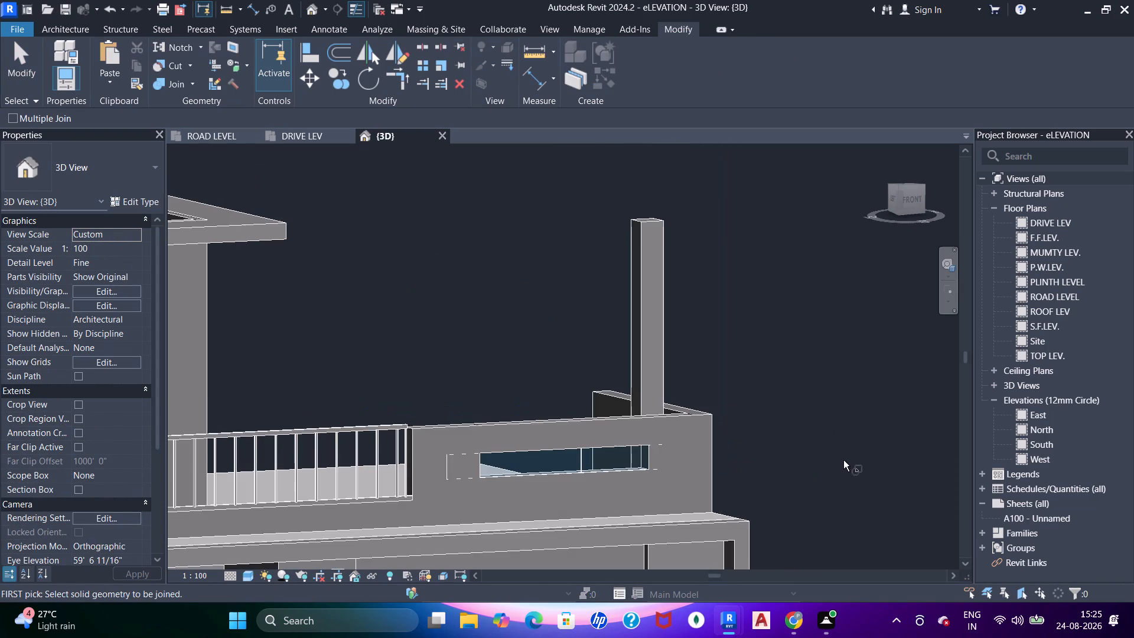
middle_click(576, 487)
key("Escape")
key("Escape")
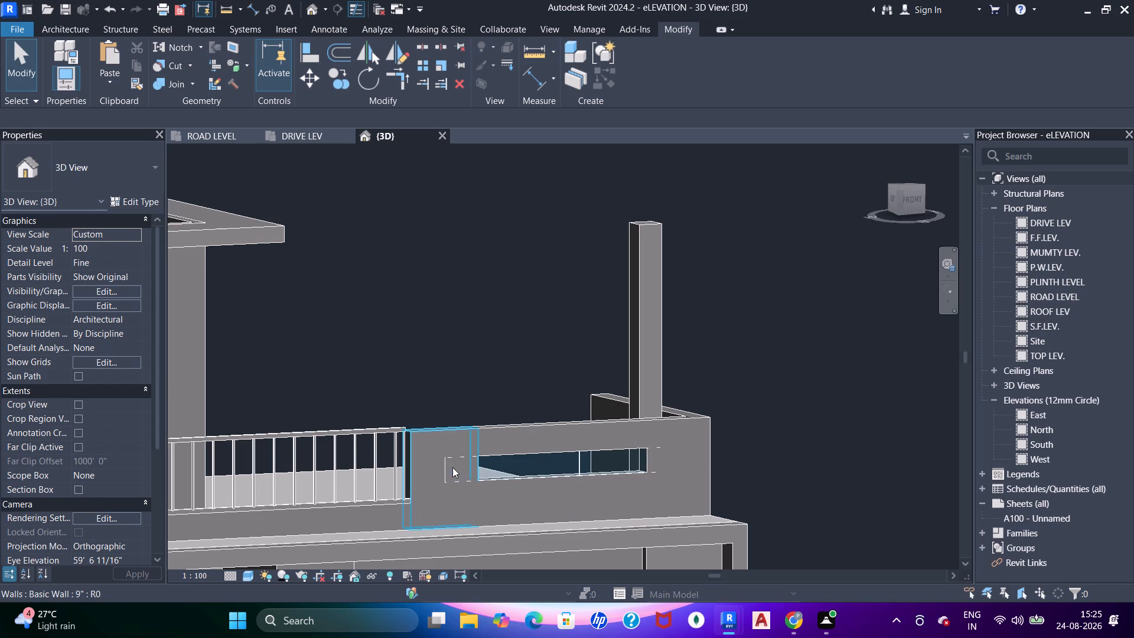
Edit the parapet curtain wall's profile so its railing-side end aligns with the edge of the opening, removing the conflicting constraints.
left_click(491, 471)
scroll(513, 471, "up", 4)
middle_click_drag(547, 490, 520, 470, "shift")
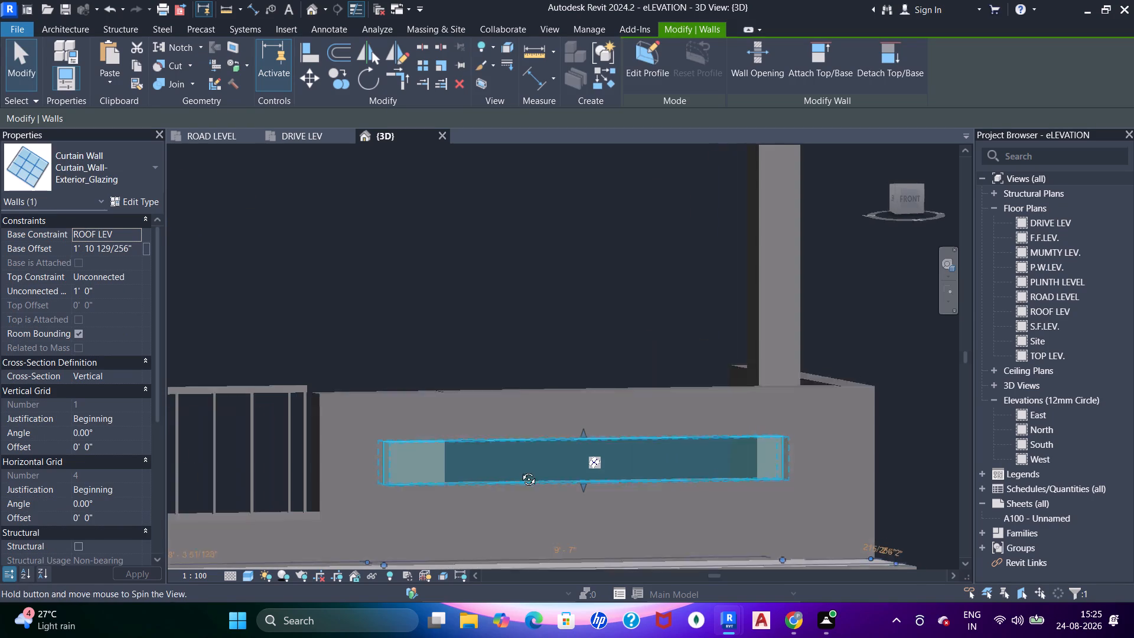
middle_click_drag(520, 470, 514, 460, "shift")
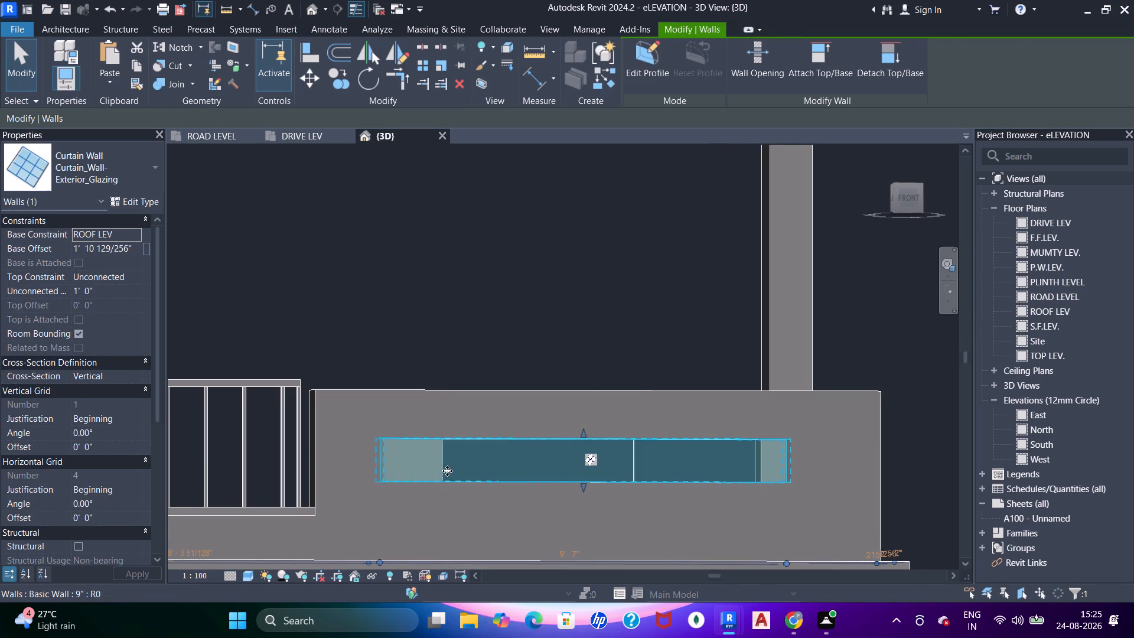
double_click(447, 471)
scroll(393, 461, "up", 2)
key("a")
key("a")
key("a")
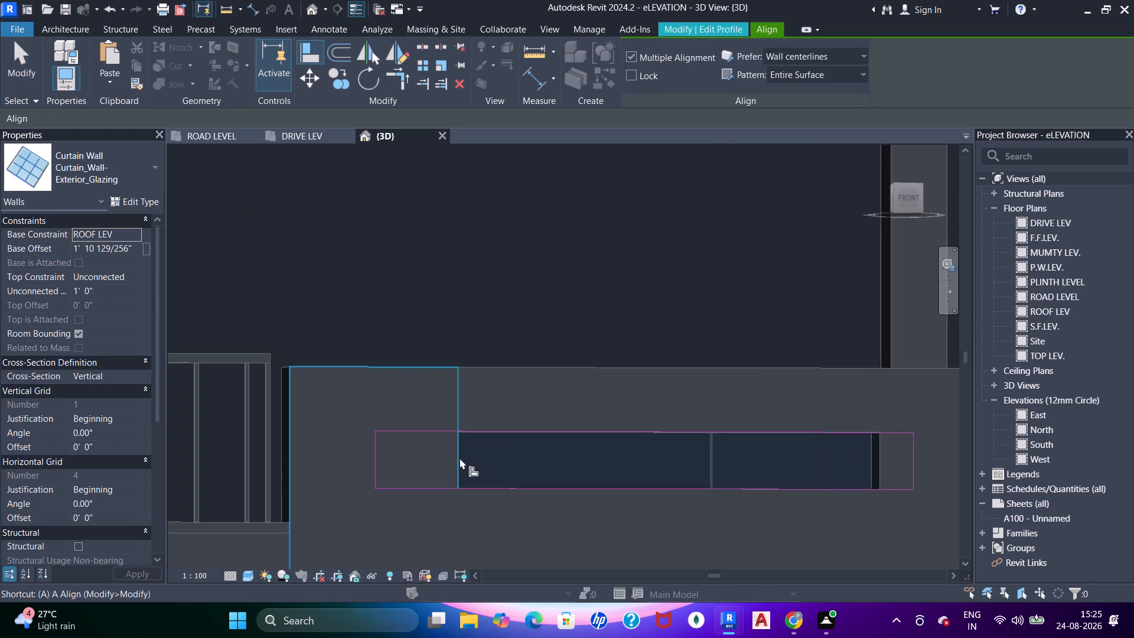
left_click(460, 458)
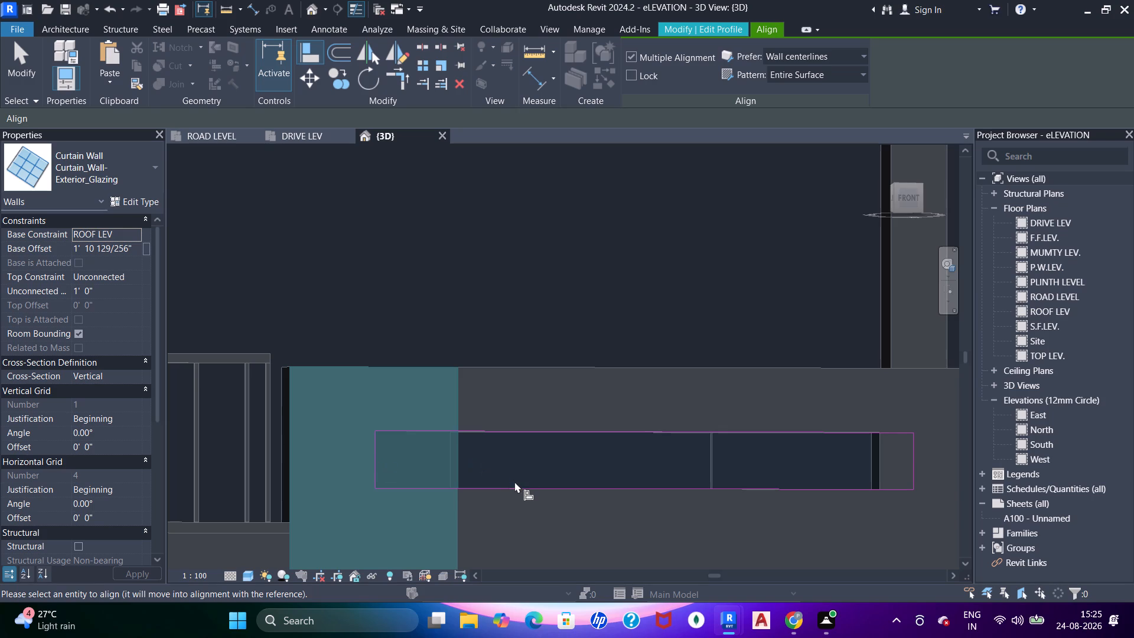
middle_click_drag(509, 496, 374, 513, "shift")
key("Escape")
key("Escape")
key("a")
key("a")
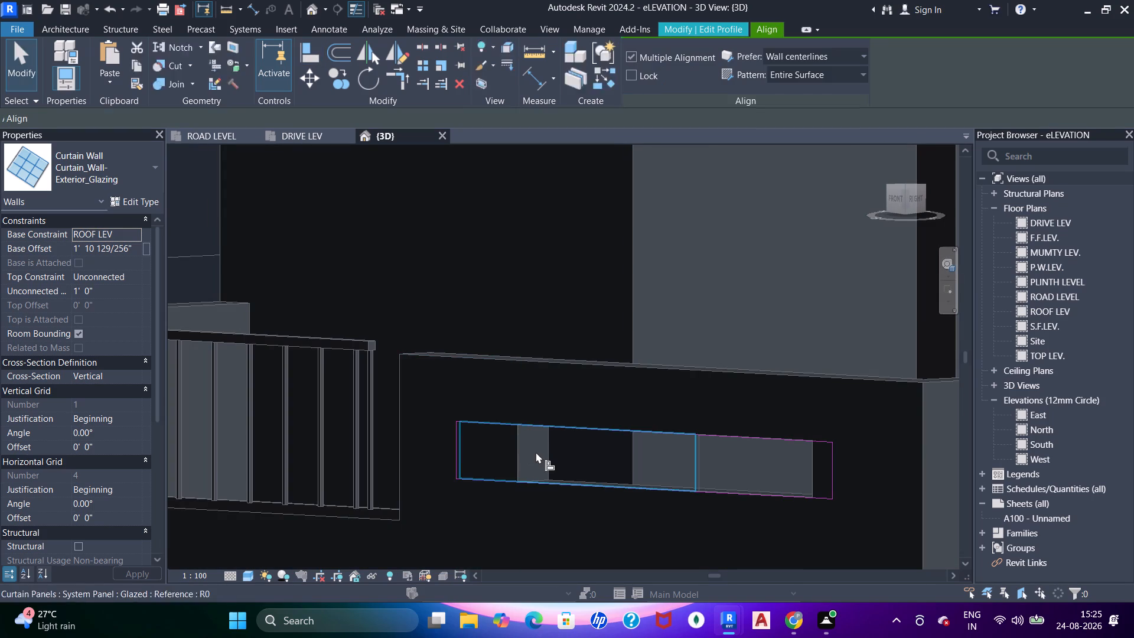
key("a")
key("Tab")
key("Tab")
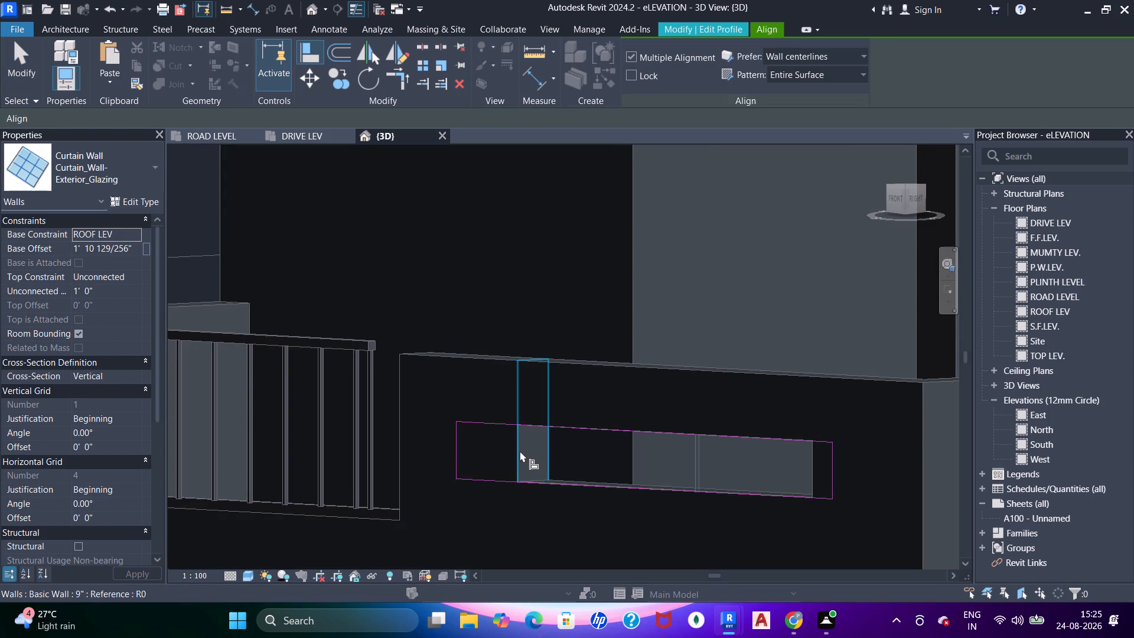
left_click(520, 450)
left_click(457, 449)
key("Escape")
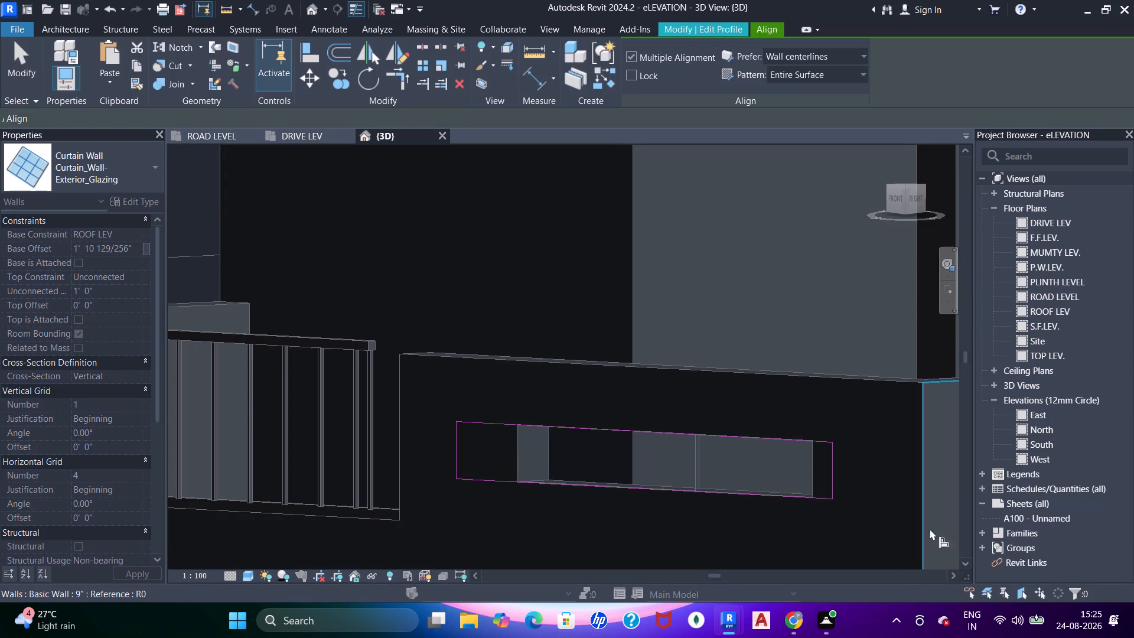
key("Tab")
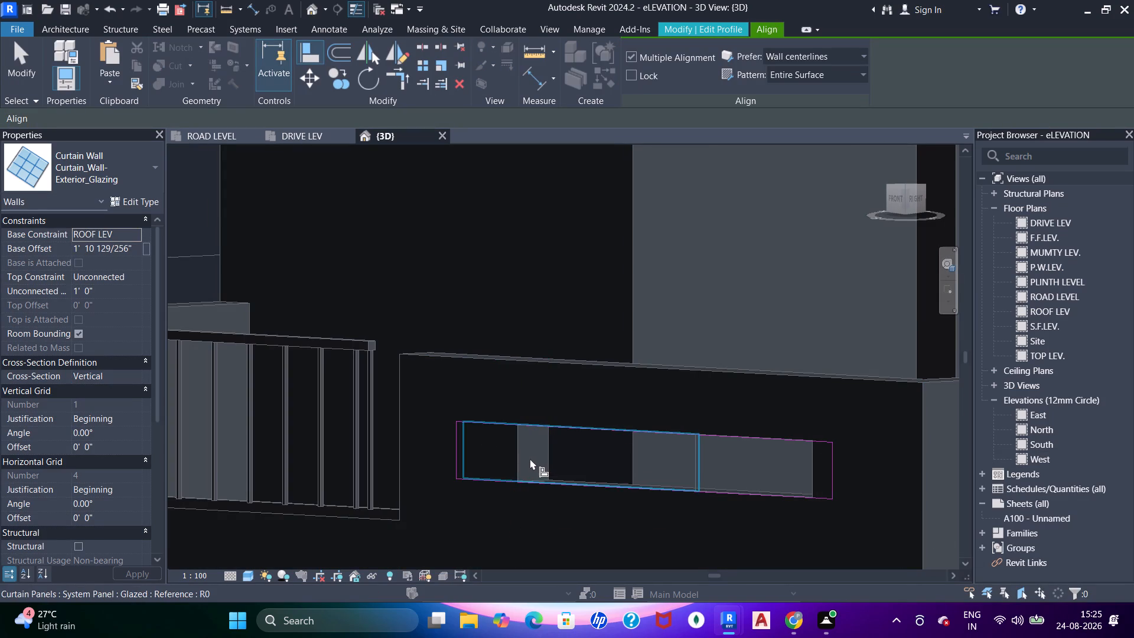
key("Tab")
left_click(524, 459)
left_click(461, 453)
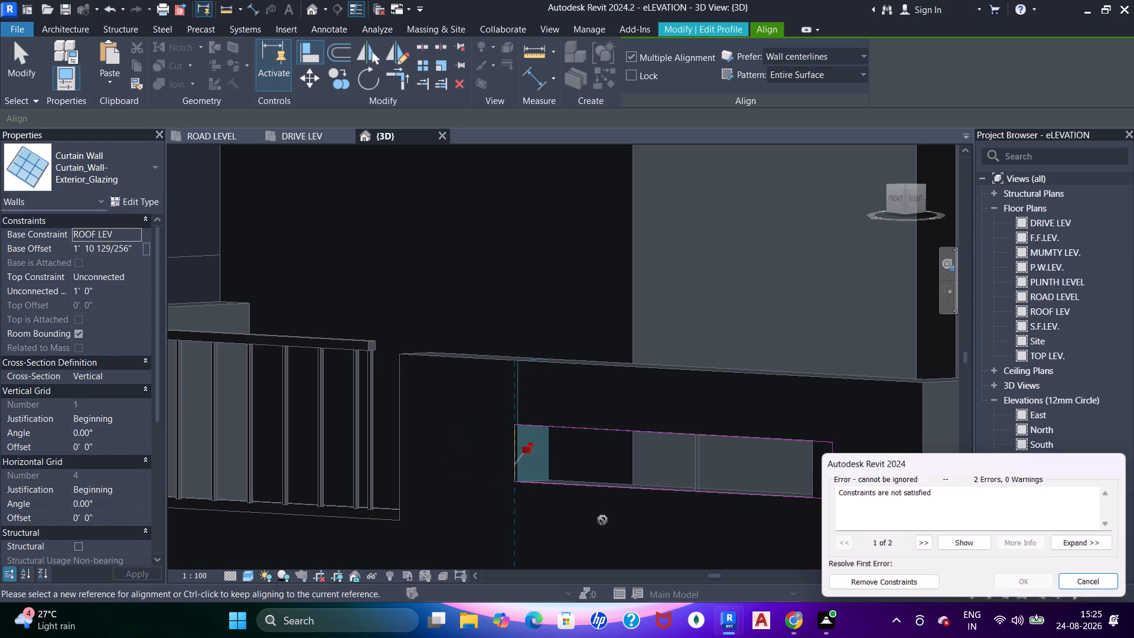
left_click(910, 579)
key("Escape")
key("Escape")
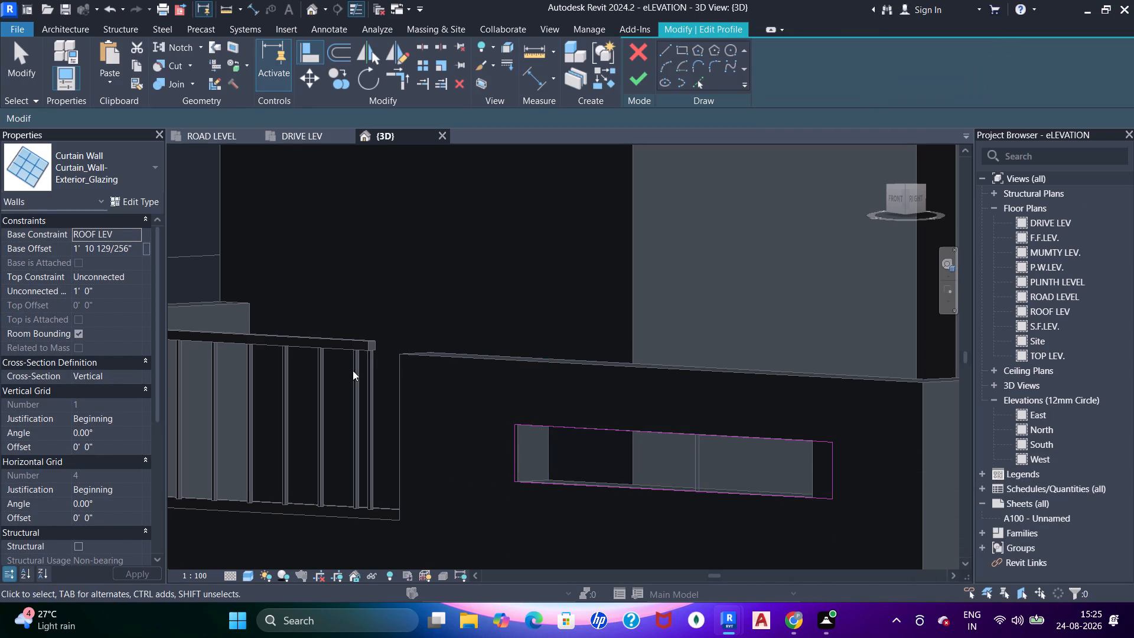
scroll(387, 375, "down", 5)
middle_click_drag(390, 396, 512, 447, "shift")
key("Escape")
key("Escape")
left_click(641, 84)
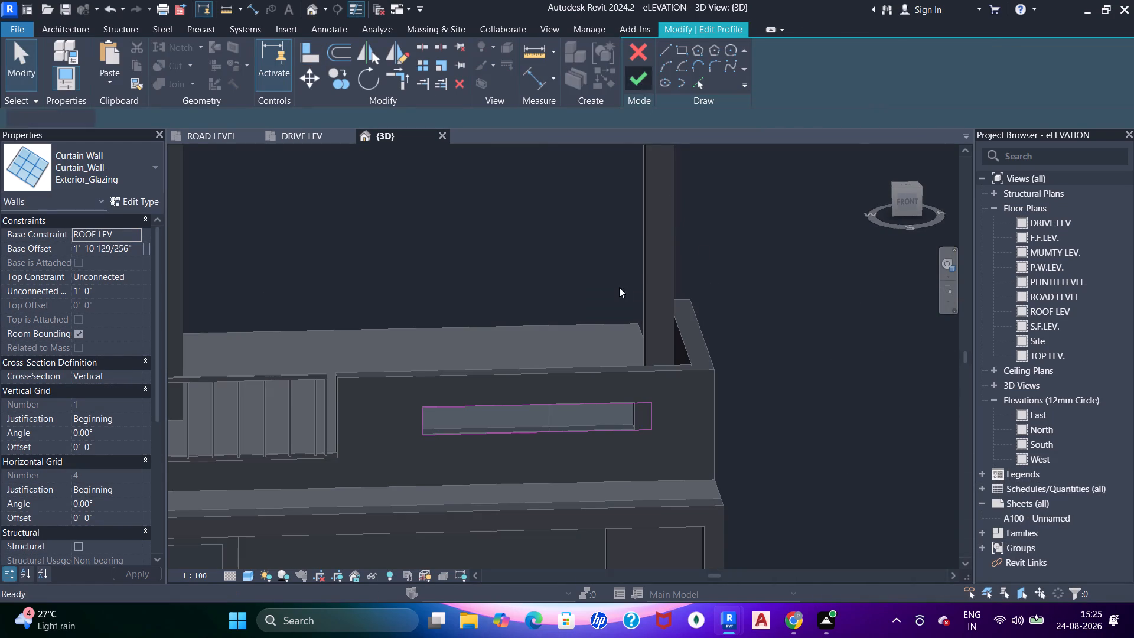
key("Escape")
Edit the curtain wall's profile so its other end aligns with the small wall's end face, removing the conflicting constraints.
middle_click_drag(615, 496, 650, 468)
left_click(622, 392)
key("Escape")
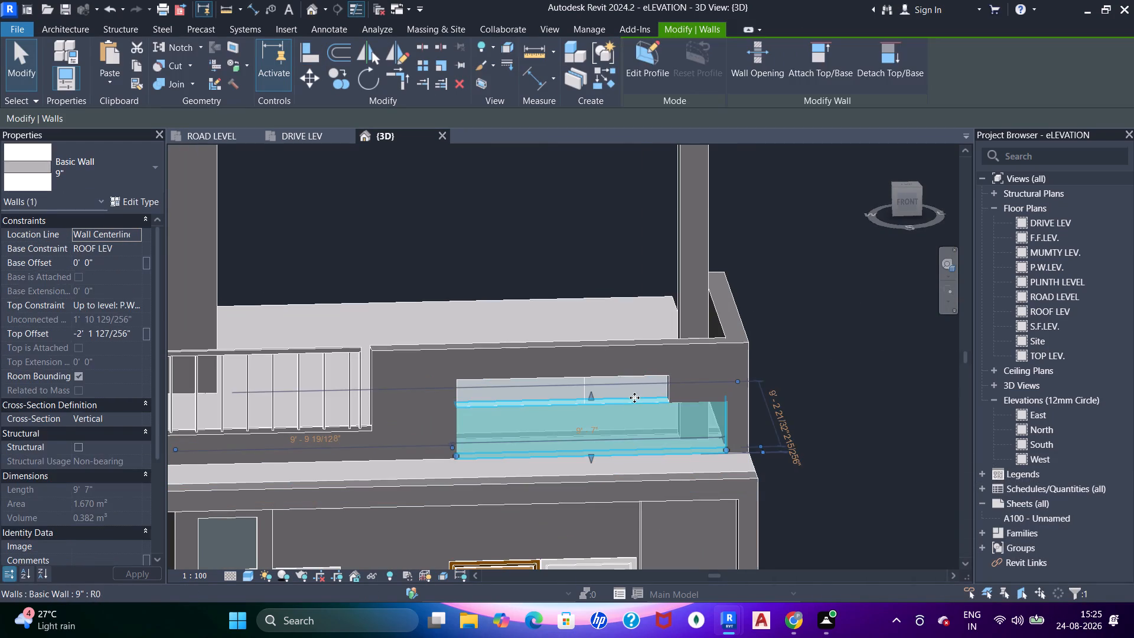
left_click(621, 386)
middle_click_drag(632, 395, 654, 346, "shift")
scroll(663, 383, "up", 3)
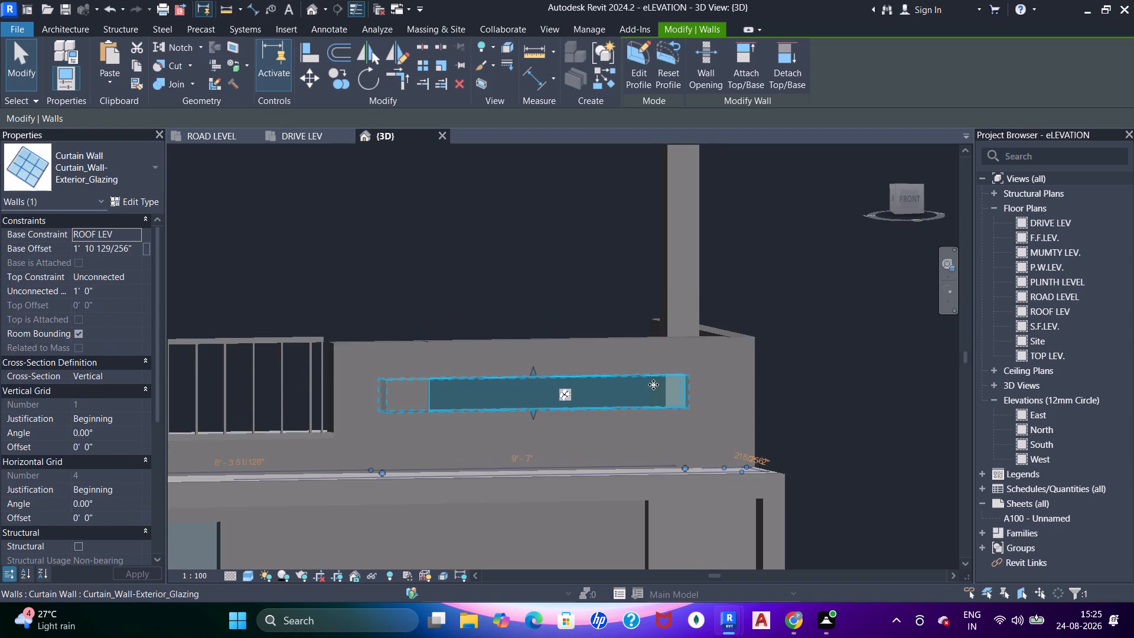
double_click(647, 385)
scroll(683, 396, "up", 3)
key("a")
key("a")
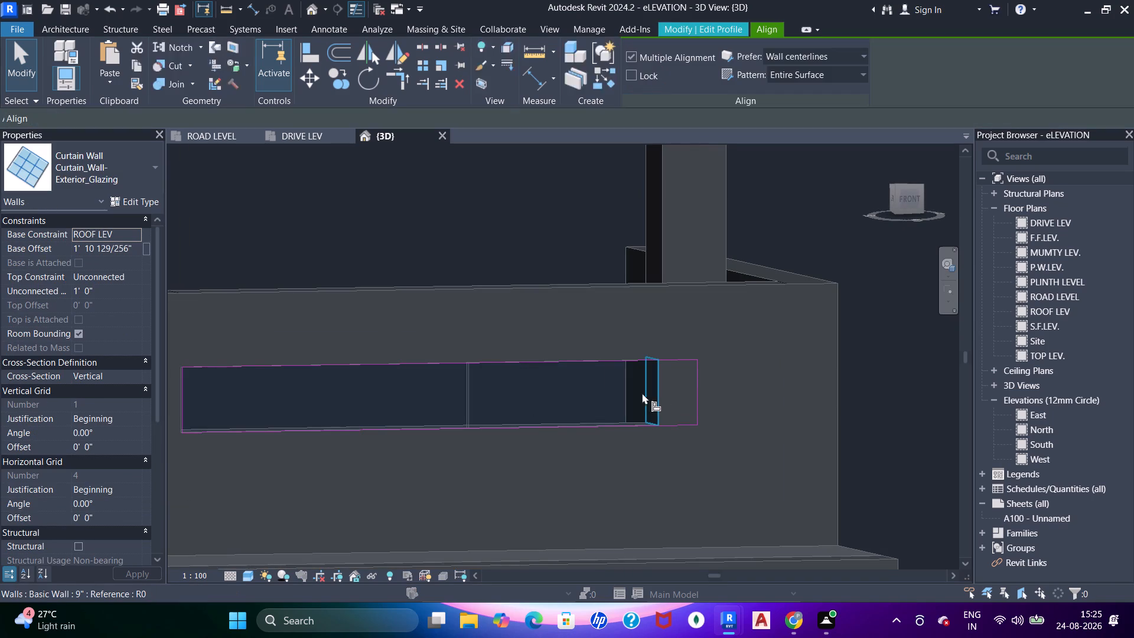
left_click(647, 393)
left_click(692, 396)
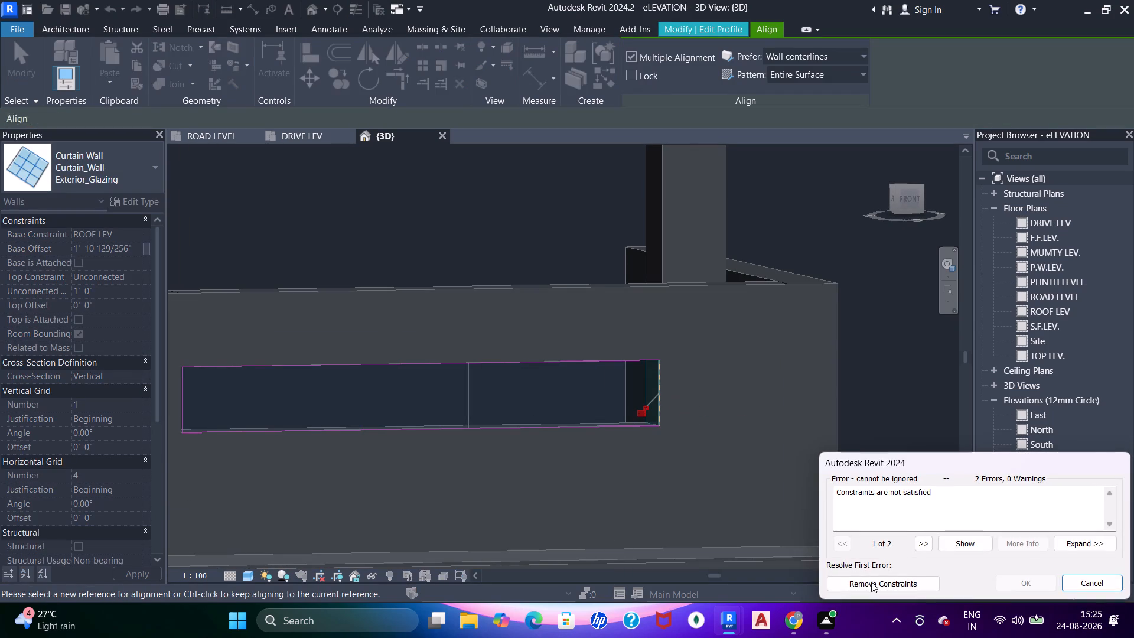
left_click(871, 582)
key("Escape")
key("Escape")
key("Escape")
key("Escape")
key("Escape")
left_click_drag(628, 85, 637, 90)
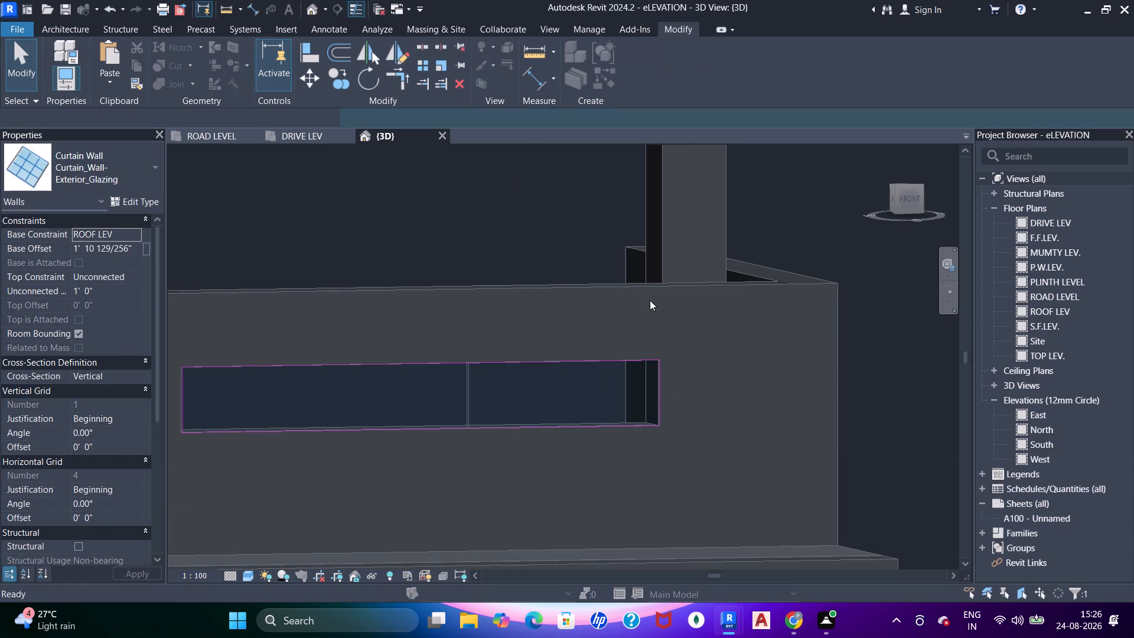
scroll(647, 302, "down", 6)
key("Escape")
Nudge the 450x450mm column behind the front parapet slightly closer to the parapet wall.
middle_click_drag(641, 337, 564, 408, "shift")
middle_click_drag(479, 413, 497, 418, "shift")
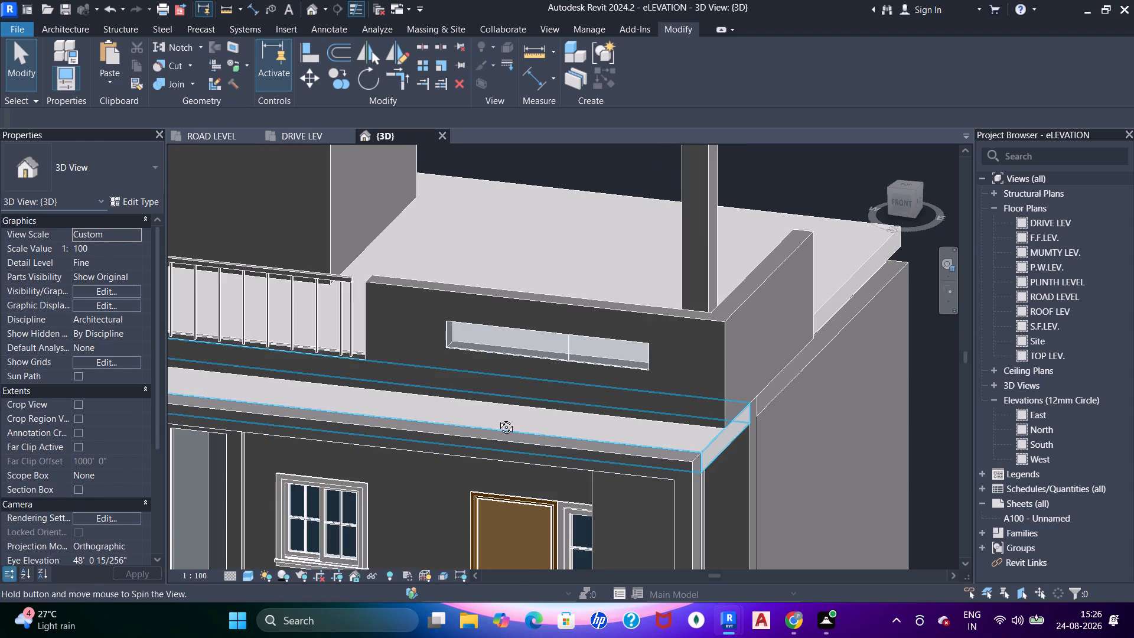
middle_click_drag(497, 418, 604, 367, "shift")
middle_click_drag(658, 379, 566, 343, "shift")
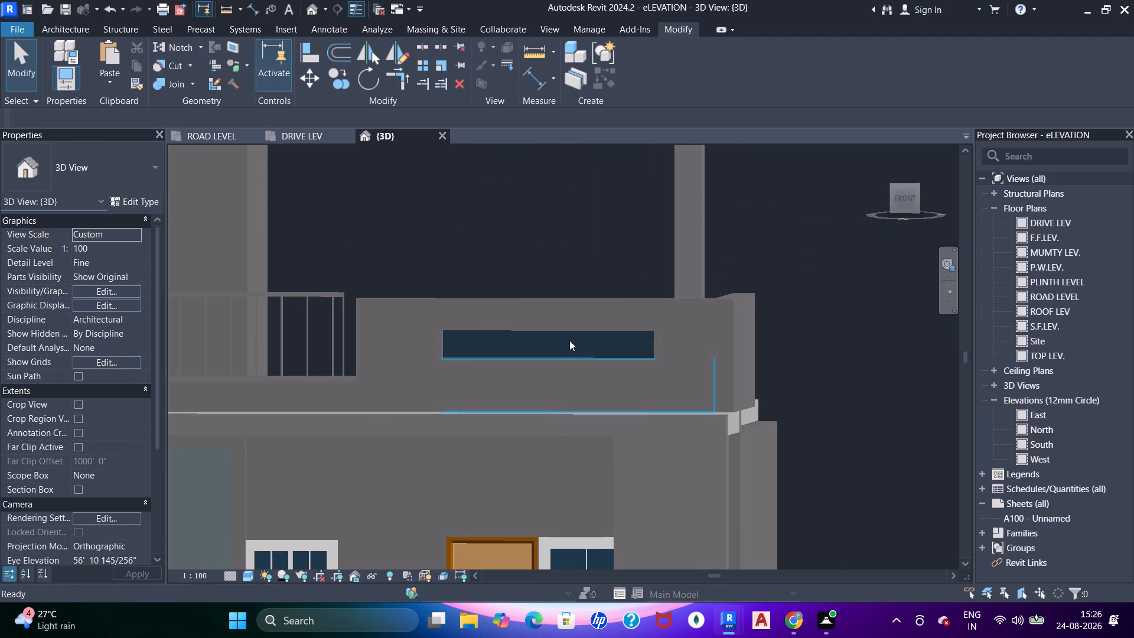
middle_click_drag(659, 335, 673, 313, "shift")
middle_click_drag(555, 288, 748, 457, "shift")
middle_click_drag(519, 341, 654, 372, "shift")
middle_click_drag(405, 353, 543, 325, "shift")
scroll(465, 375, "up", 1)
middle_click_drag(461, 402, 419, 407, "shift")
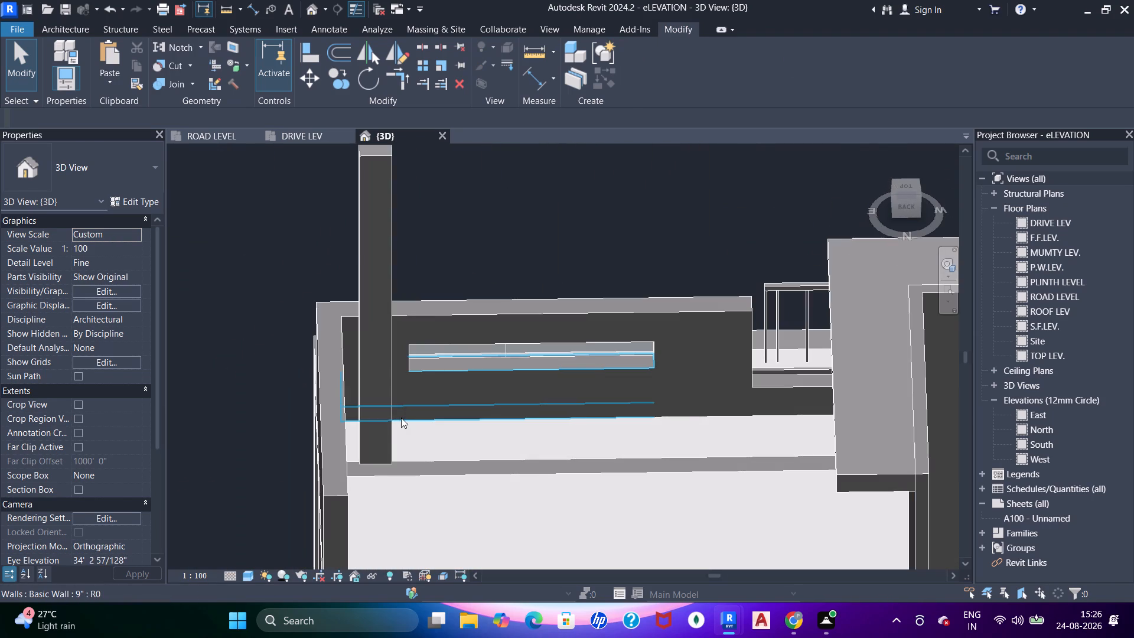
left_click(392, 435)
middle_click_drag(402, 444, 386, 445, "shift")
key("Left")
key("Left")
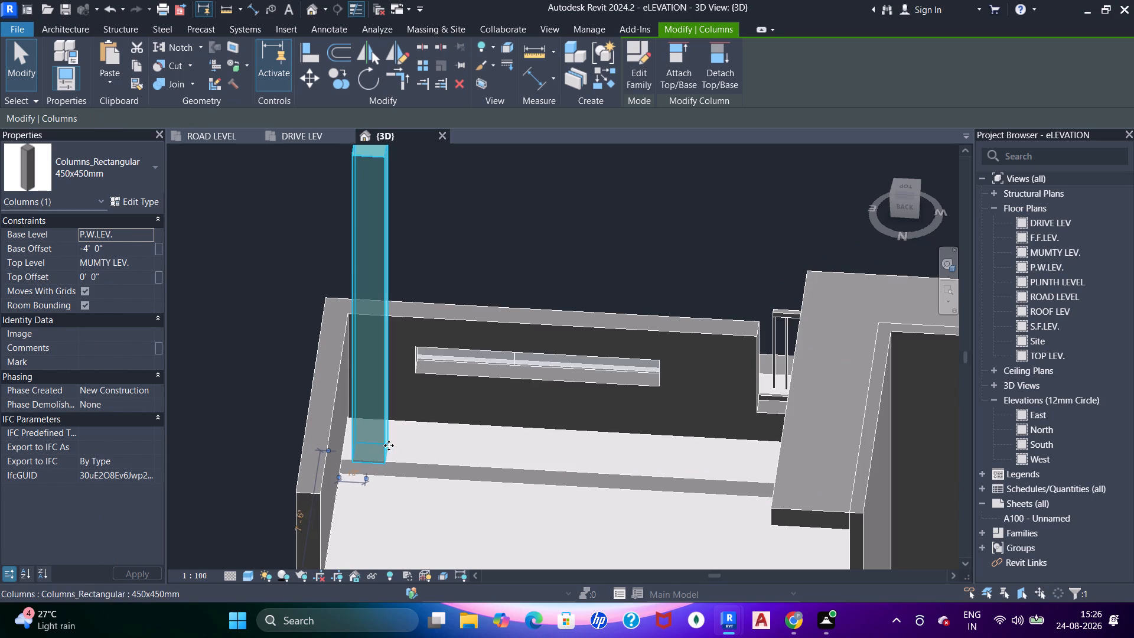
key("Up")
key("Up")
key("Up")
key("Up")
key("Down")
key("Right")
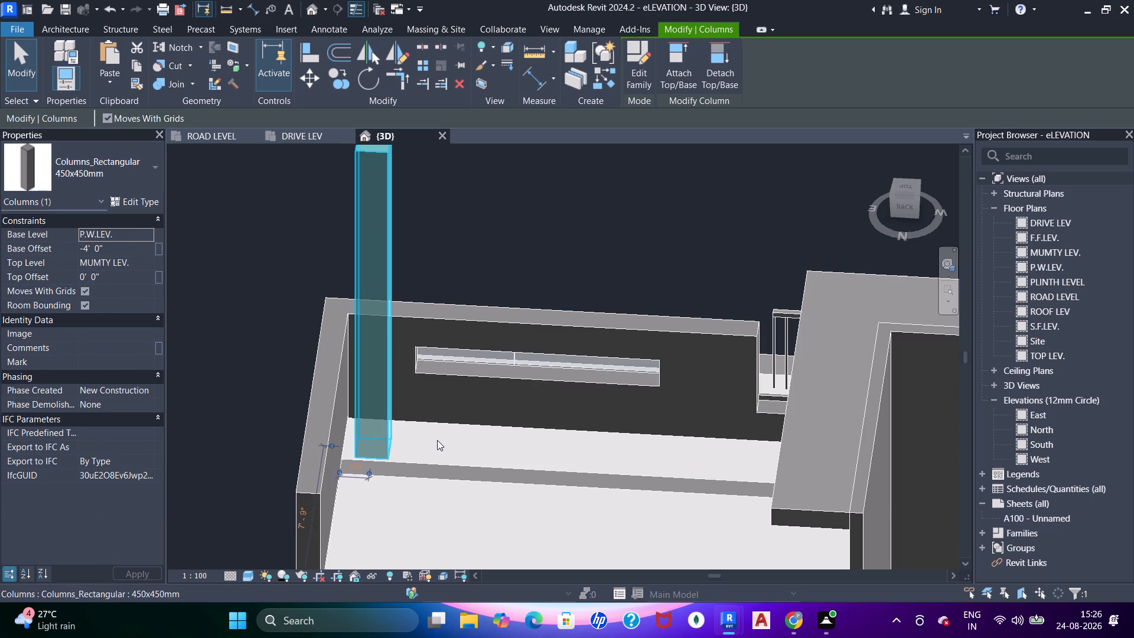
key("Escape")
key("grave")
Examine the roof terrace and its column in 3D and check them against the front elevation drawing in the DRIVE LEV plan.
scroll(536, 338, "down", 3)
middle_click_drag(582, 438, 337, 400, "shift")
scroll(634, 339, "down", 5)
middle_click_drag(649, 451, 459, 343, "shift")
middle_click_drag(514, 370, 550, 402)
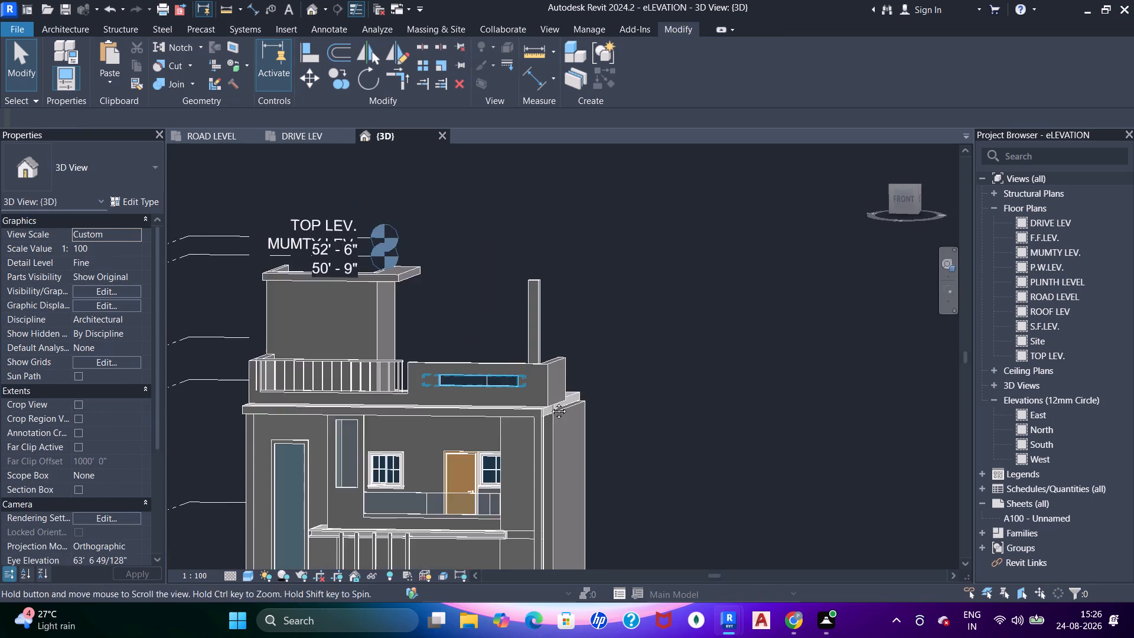
middle_click_drag(550, 402, 552, 403)
scroll(545, 411, "up", 1, "shift")
middle_click_drag(546, 413, 745, 466, "shift")
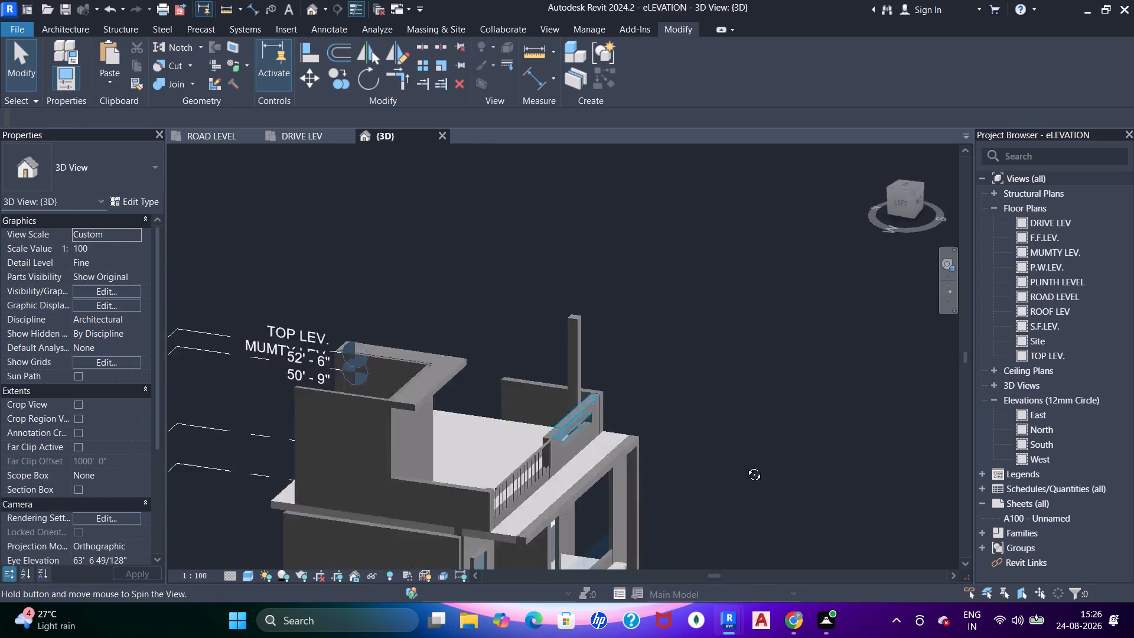
middle_click_drag(745, 466, 498, 467, "shift")
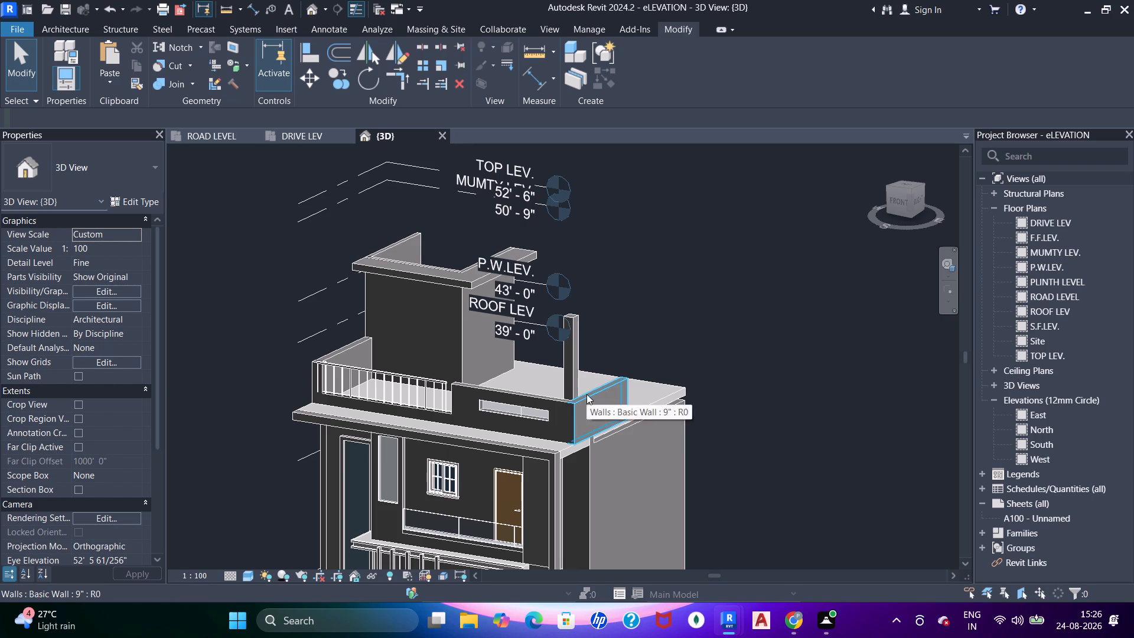
left_click(295, 136)
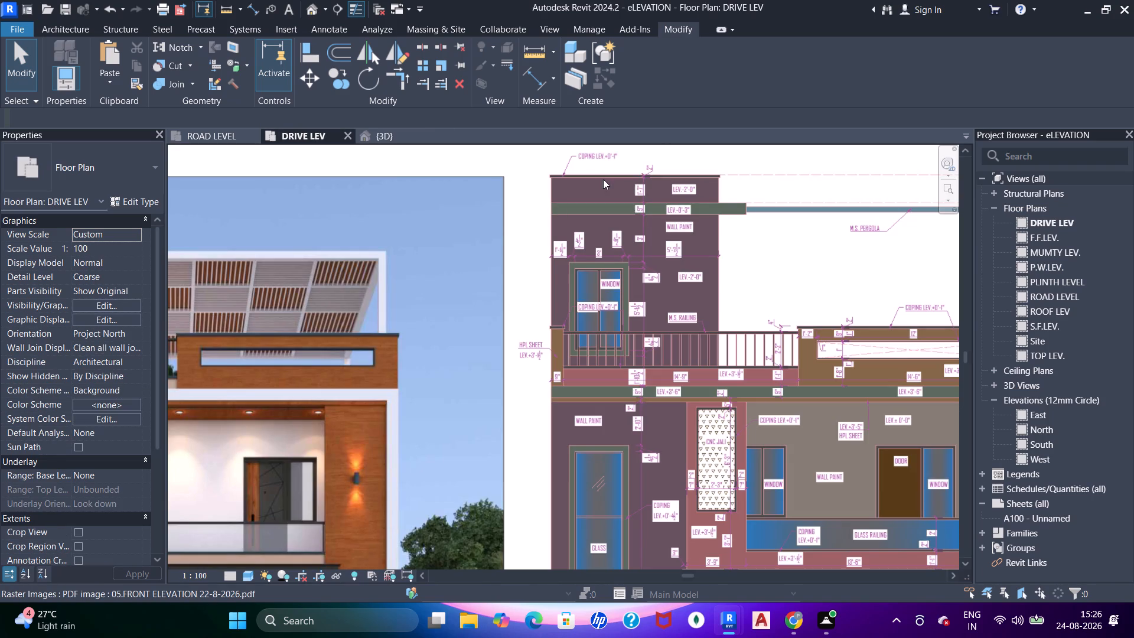
left_click(386, 136)
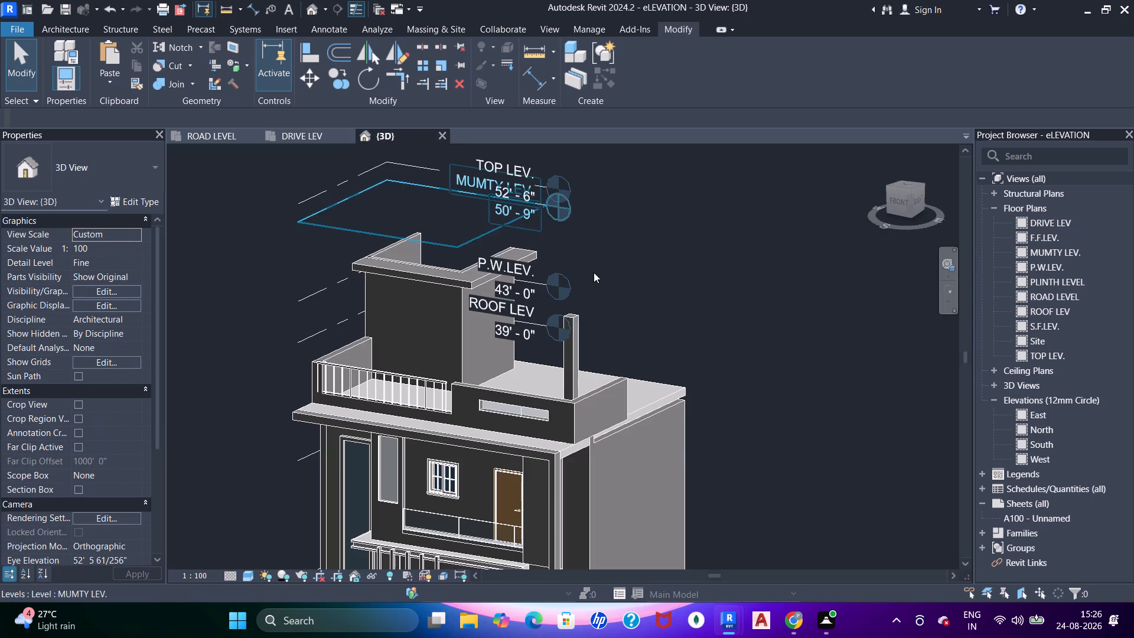
Set the width of the rooftop column's 450x450mm type to 8 inches.
left_click(579, 365)
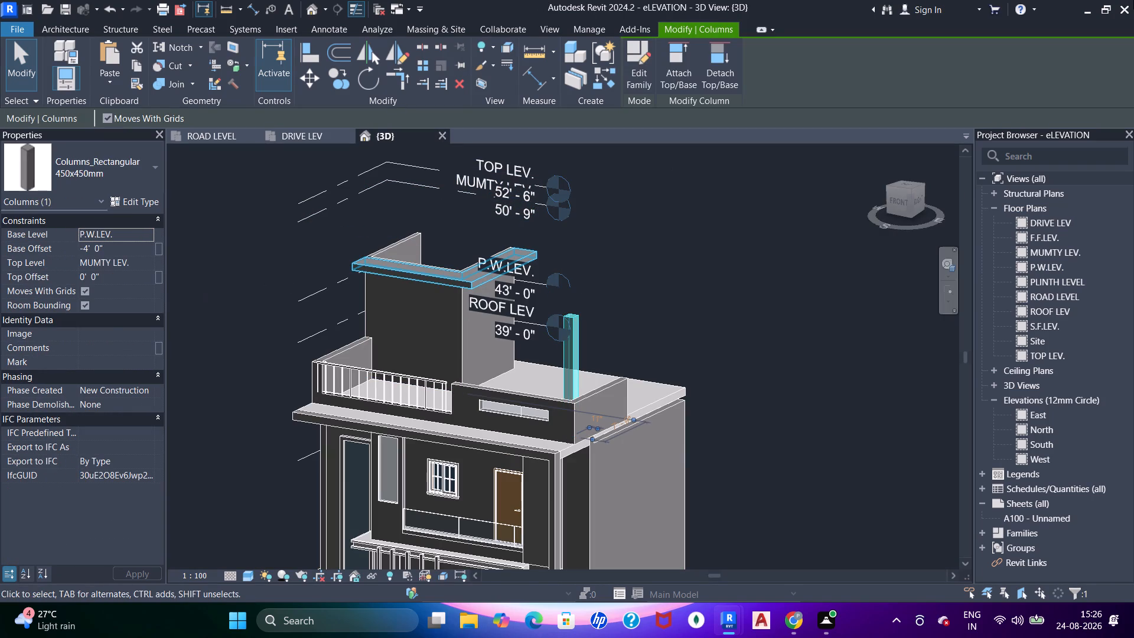
left_click_drag(139, 201, 133, 202)
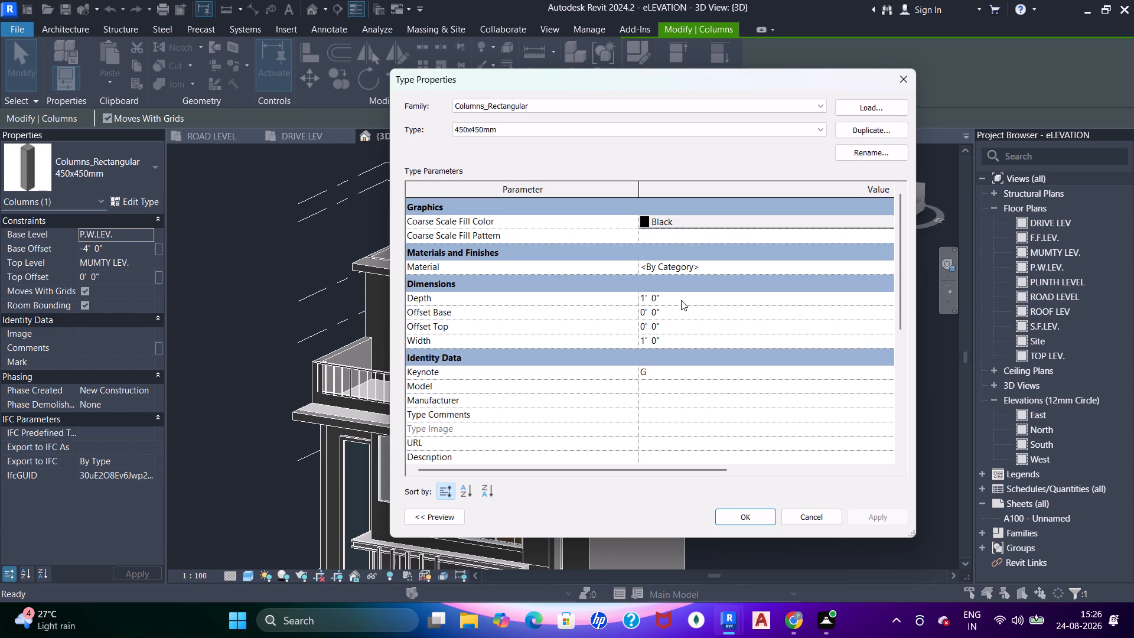
left_click(689, 346)
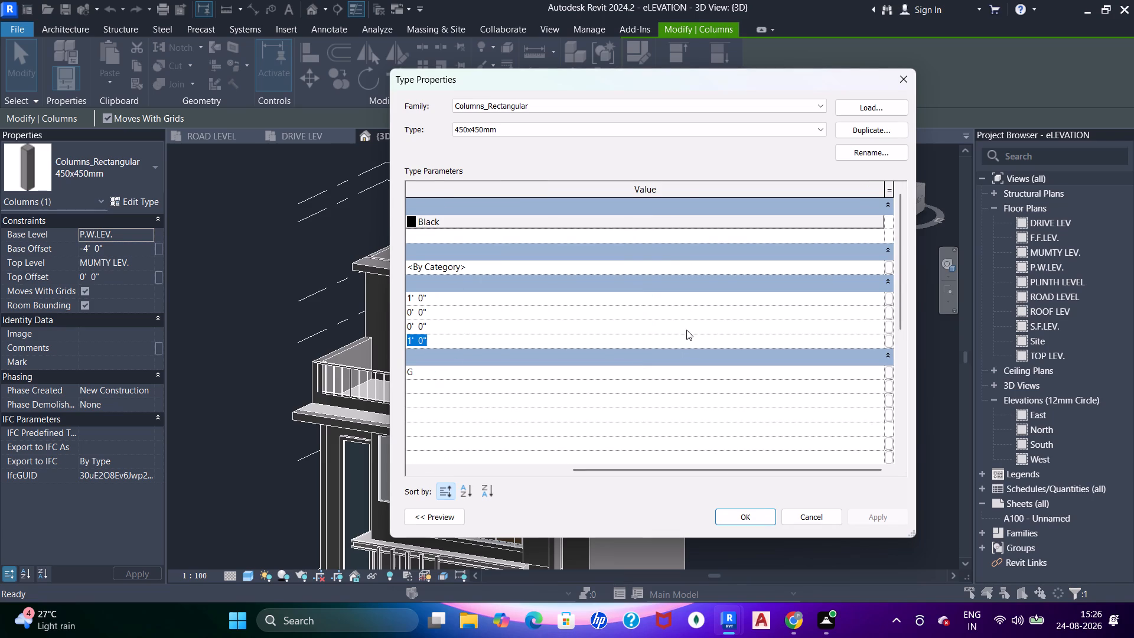
type("8\"")
key("Return")
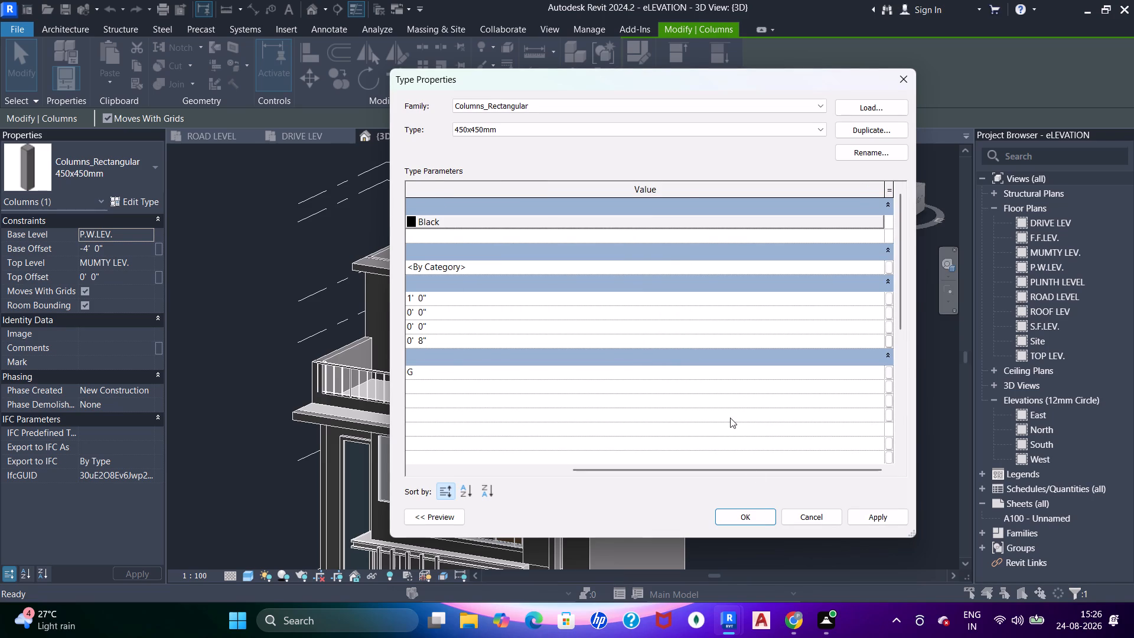
left_click(772, 515)
key("Escape")
Set the depth of the rooftop column's 450x450mm type to 8 inches.
middle_click_drag(549, 477, 696, 512, "shift")
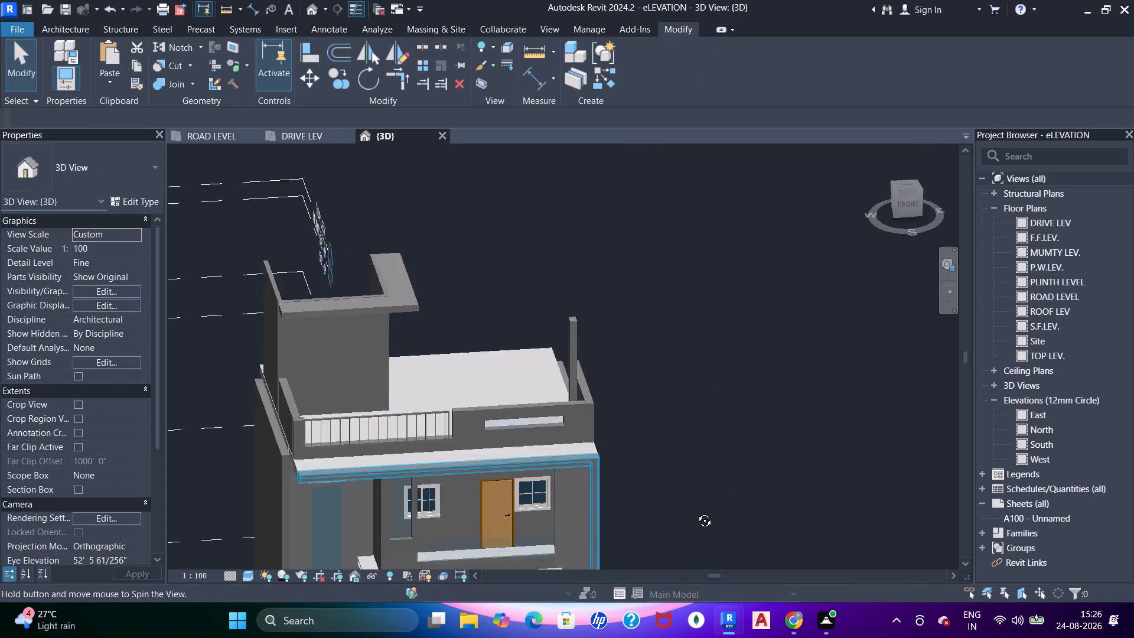
middle_click_drag(696, 512, 728, 490, "shift")
middle_click_drag(436, 469, 478, 508, "shift")
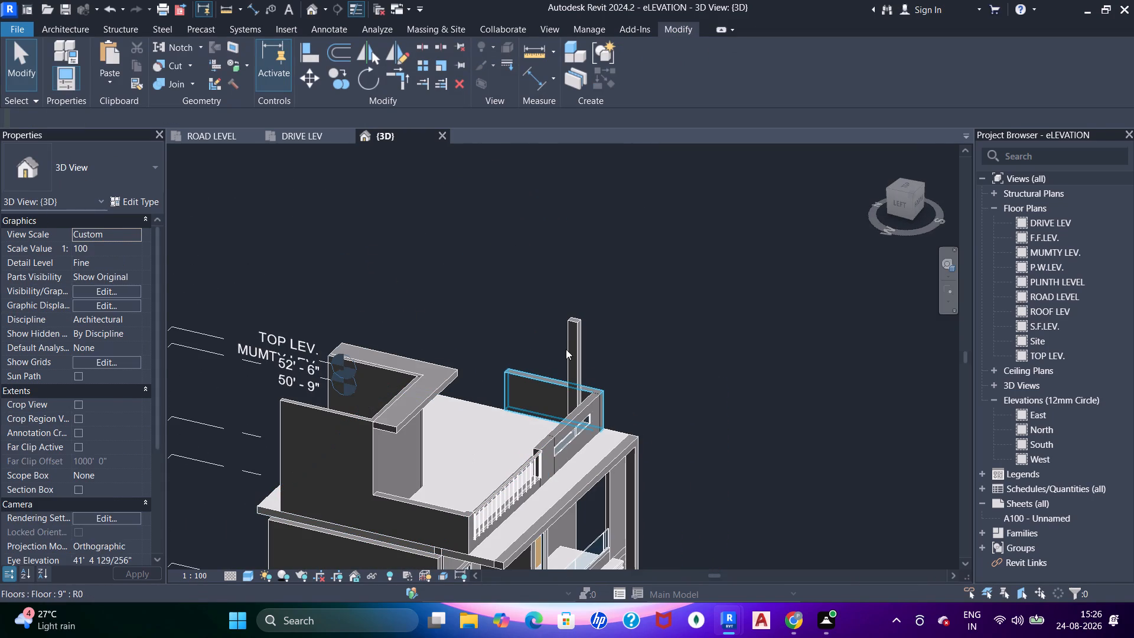
left_click(566, 347)
left_click(142, 202)
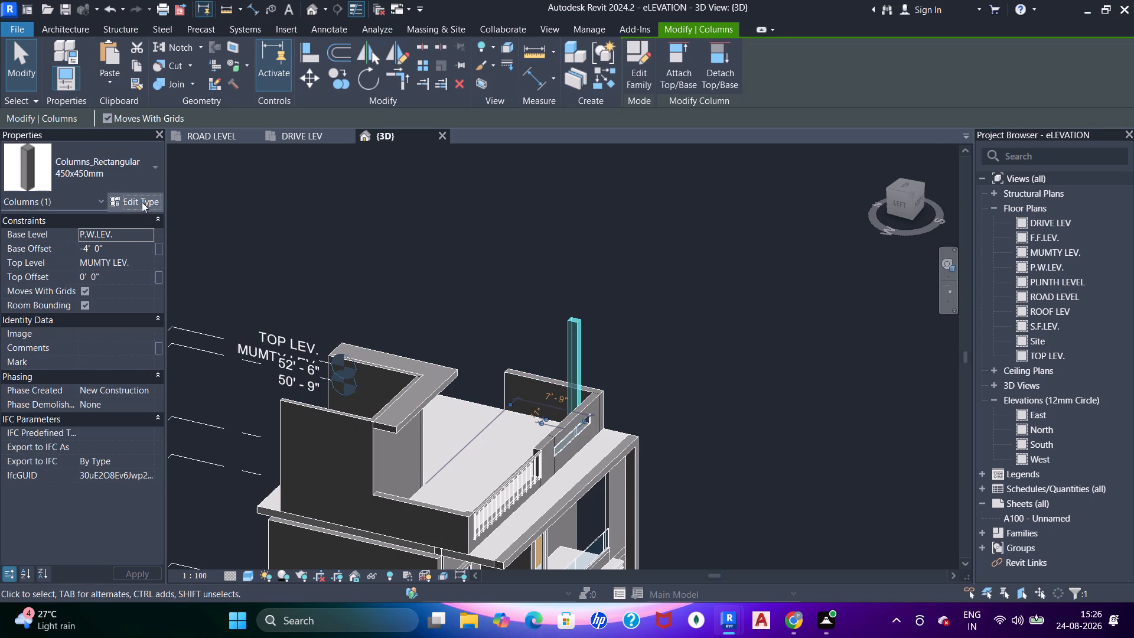
left_click(682, 298)
type("8\"")
key("Return")
left_click(745, 511)
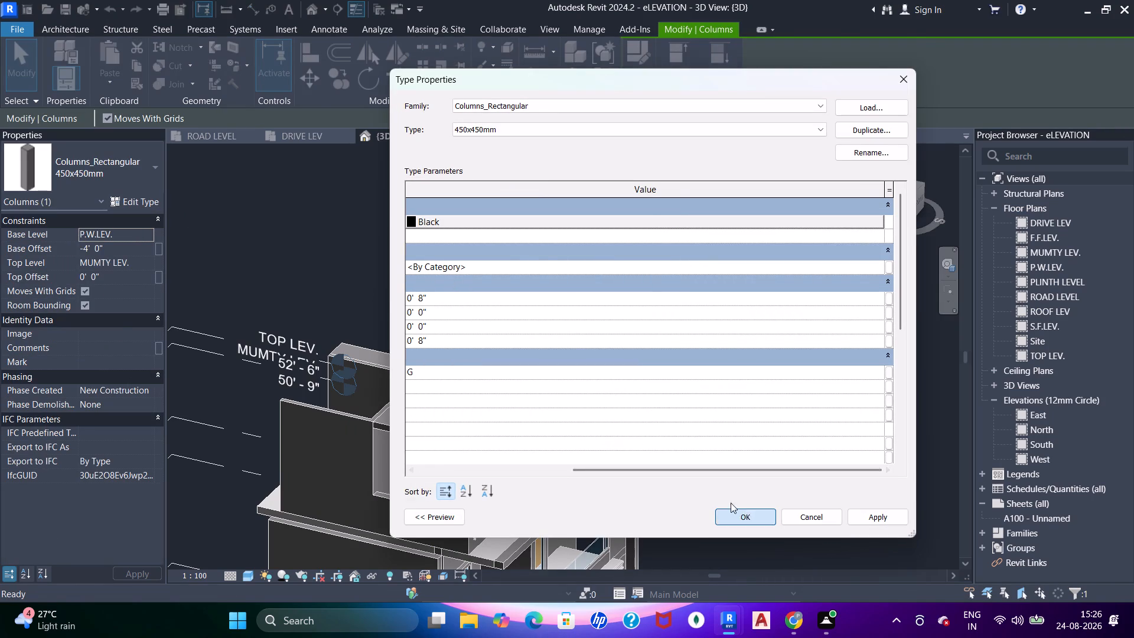
Nudge the slimmed rooftop column slightly closer to the corner where the front and side parapet walls meet.
middle_click_drag(612, 494, 387, 525, "shift")
scroll(583, 433, "up", 1)
middle_click_drag(552, 450, 555, 448, "shift")
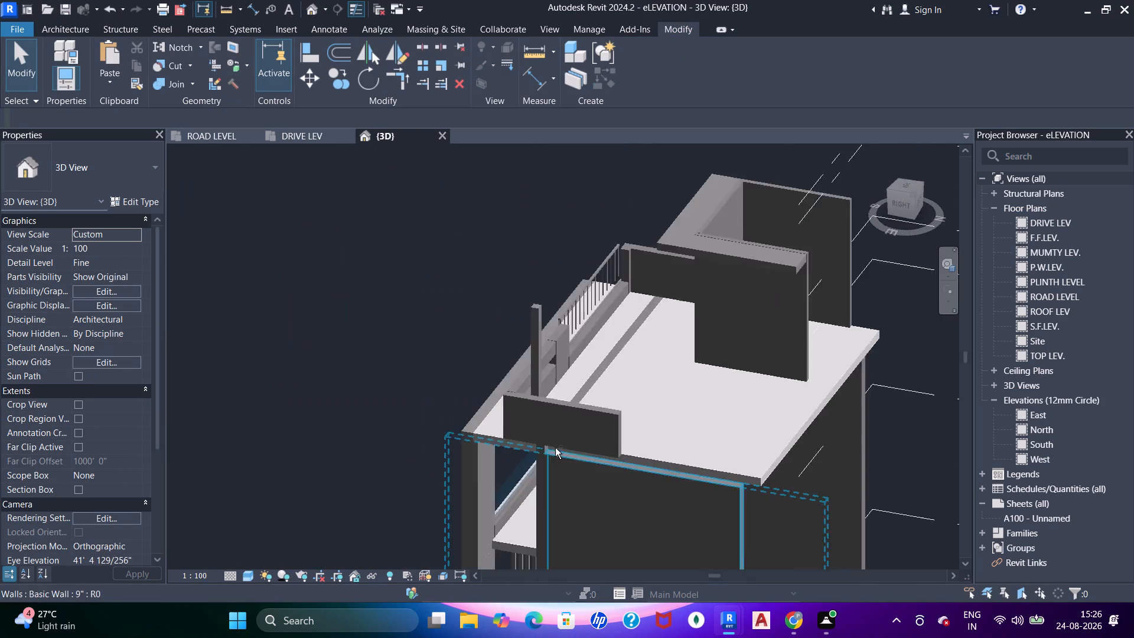
middle_click_drag(555, 448, 420, 468, "shift")
scroll(576, 386, "up", 5)
middle_click_drag(552, 414, 503, 385, "shift")
left_click(520, 409)
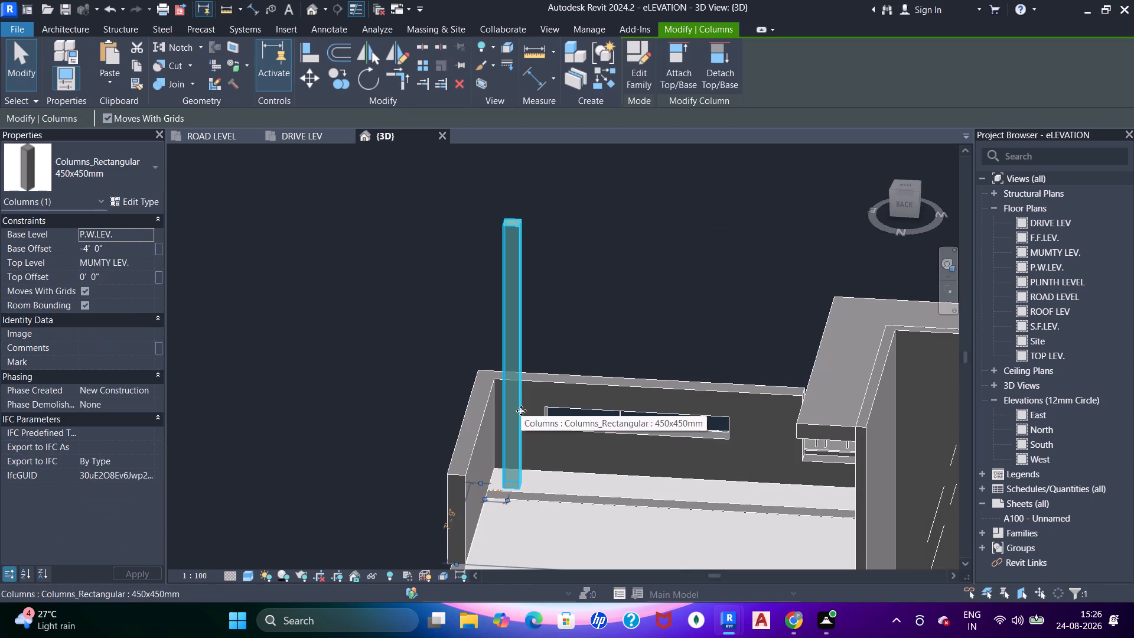
key("Up")
key("Left")
key("Right")
key("Left")
key("Escape")
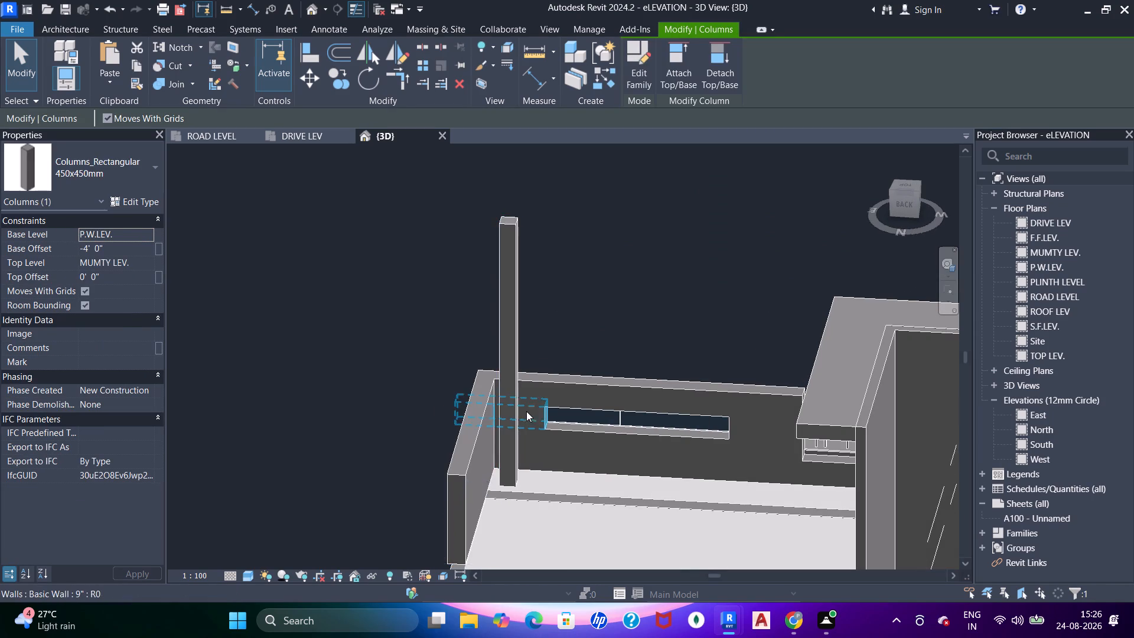
Compare the column and roof terrace in 3D with the rendering and front elevation drawing in the DRIVE LEV plan.
scroll(534, 397, "down", 5)
middle_click_drag(491, 466, 871, 467, "shift")
middle_click_drag(597, 426, 632, 409, "shift")
middle_click_drag(573, 461, 638, 407)
middle_click_drag(609, 456, 638, 327, "shift")
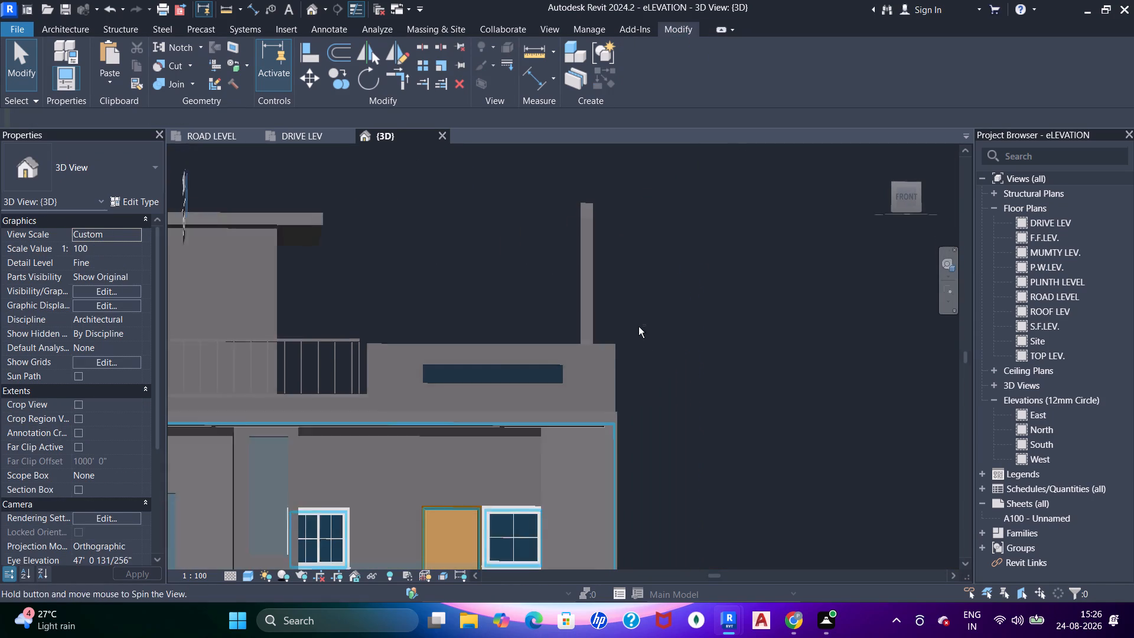
middle_click_drag(638, 327, 639, 327, "shift")
middle_click_drag(621, 325, 764, 364)
left_click_drag(291, 132, 292, 138)
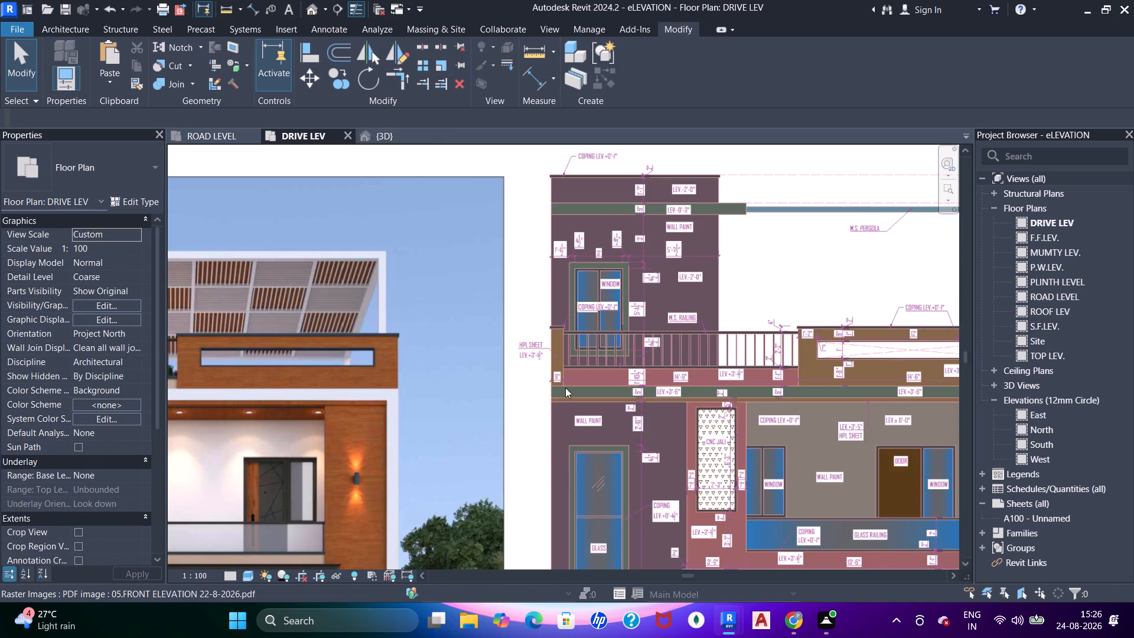
scroll(435, 371, "down", 1)
middle_click_drag(437, 380, 614, 388)
middle_click_drag(614, 388, 615, 380)
middle_click(620, 362)
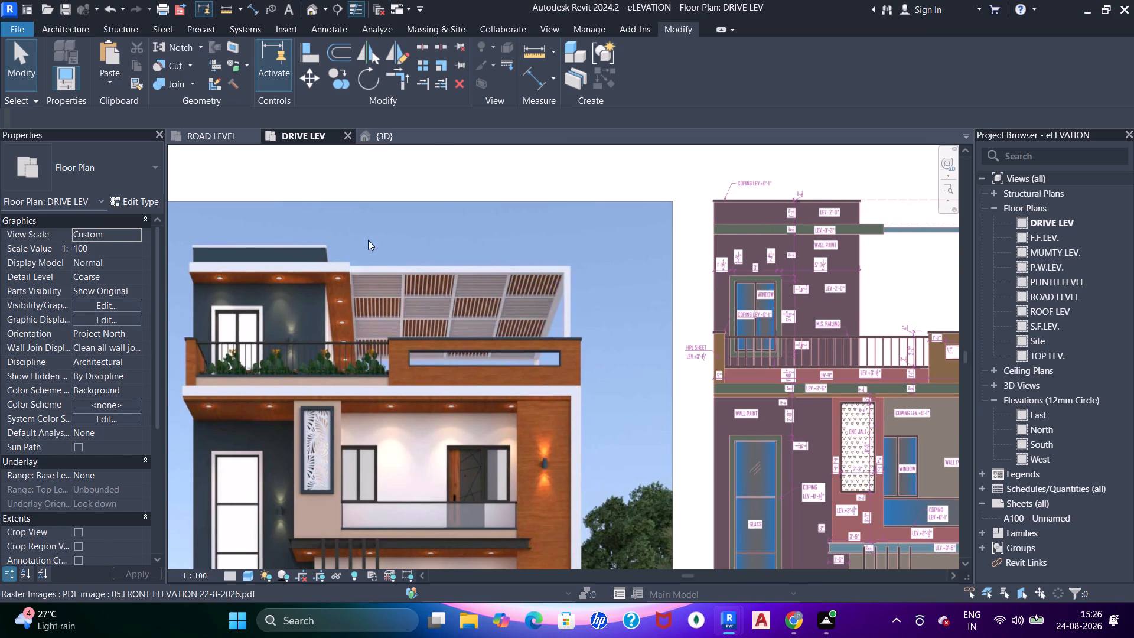
left_click(401, 140)
scroll(501, 323, "down", 3)
middle_click_drag(594, 392, 352, 467, "shift")
middle_click_drag(391, 463, 403, 460, "shift")
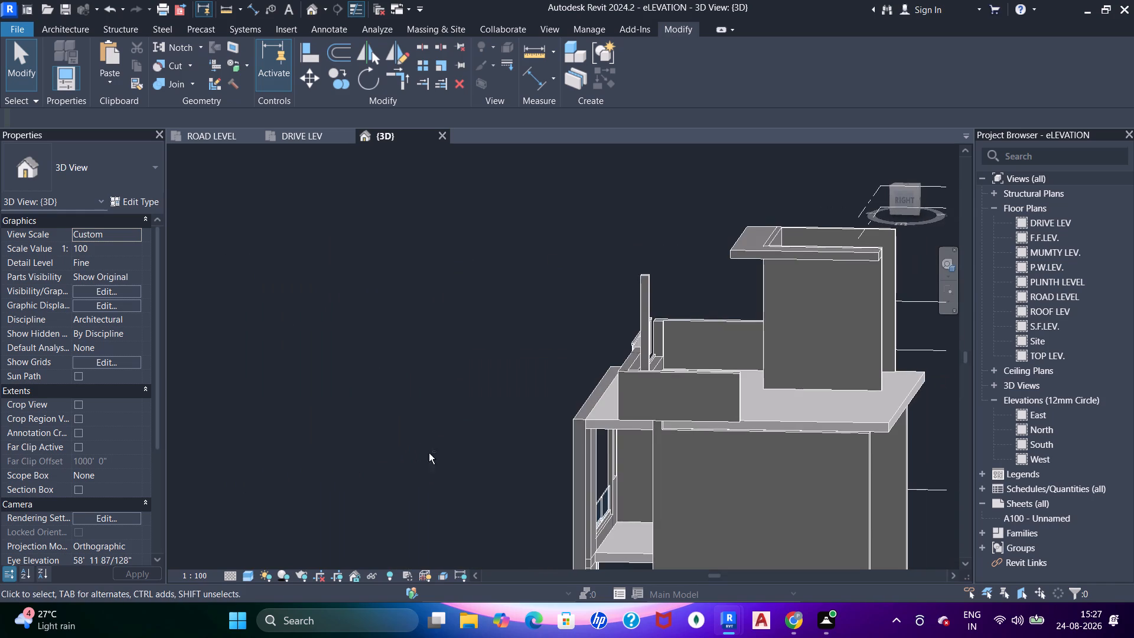
middle_click_drag(464, 450, 487, 449, "shift")
left_click(308, 132)
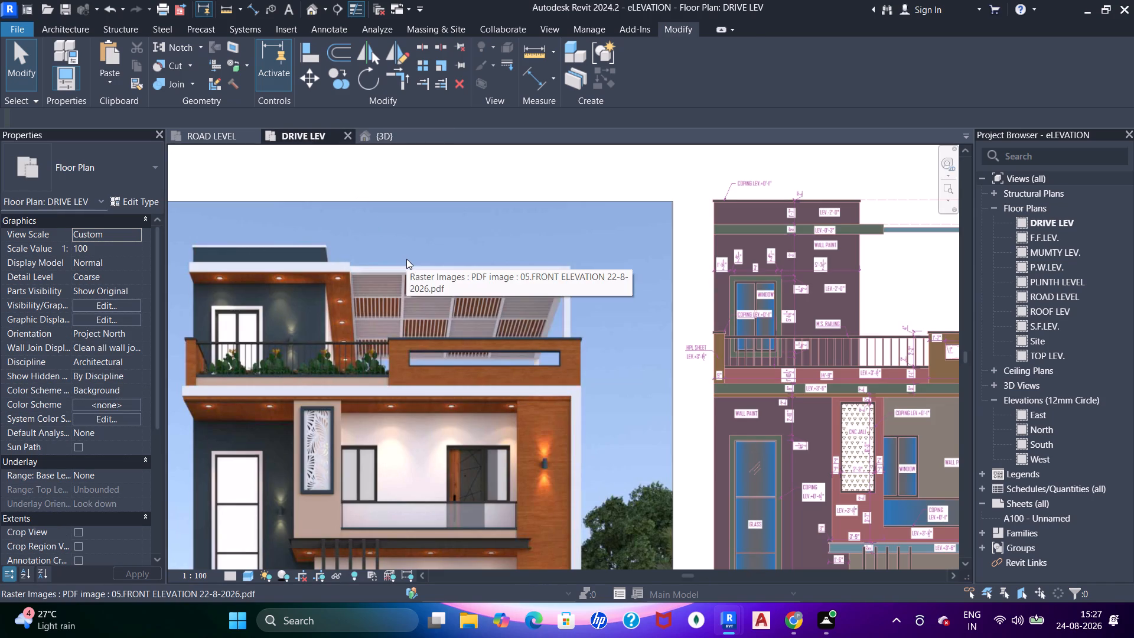
left_click(395, 140)
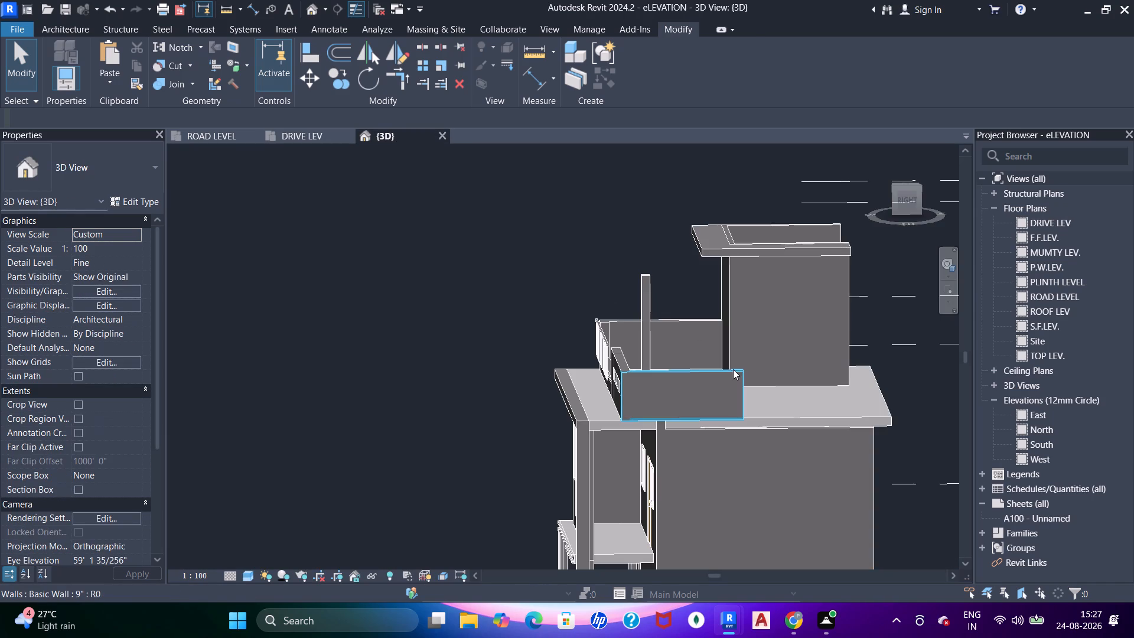
left_click(298, 139)
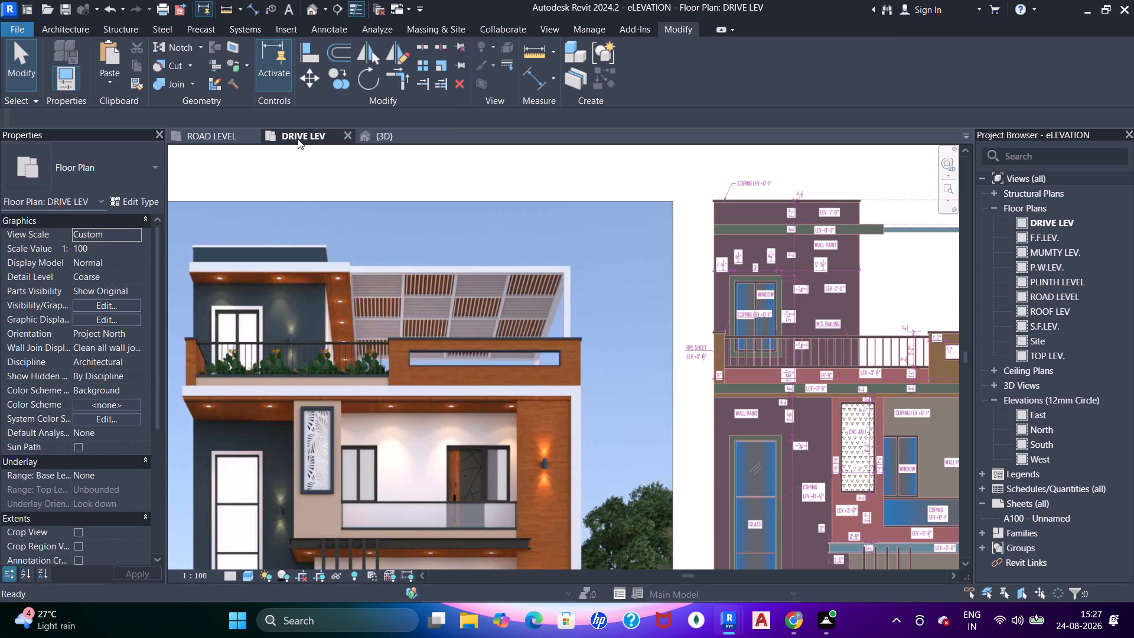
left_click(368, 139)
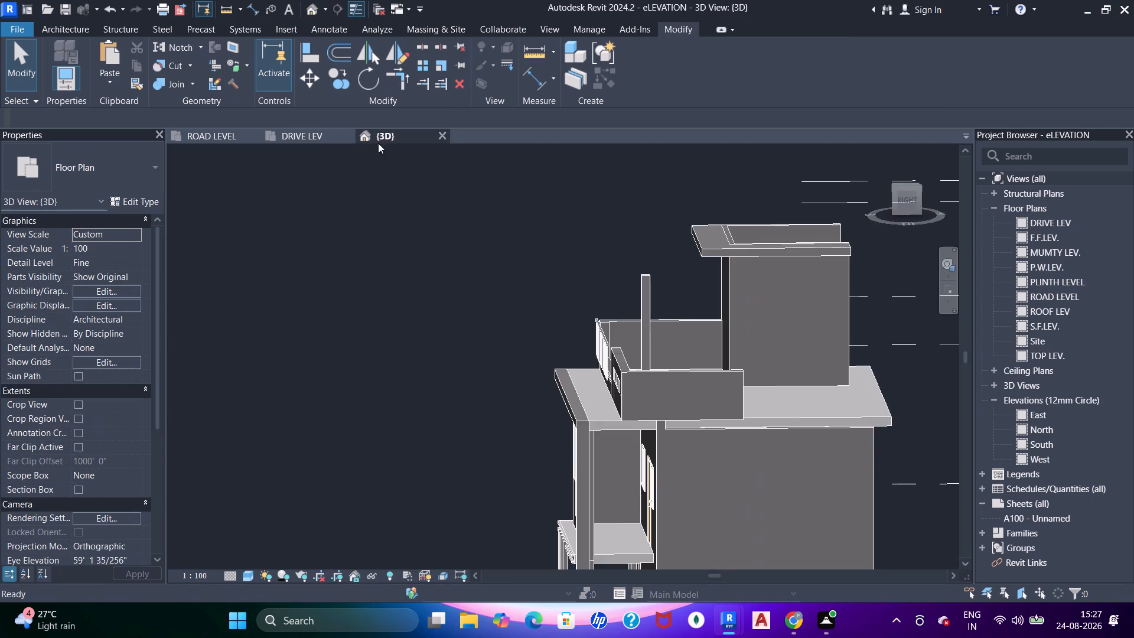
left_click(639, 332)
key("Escape")
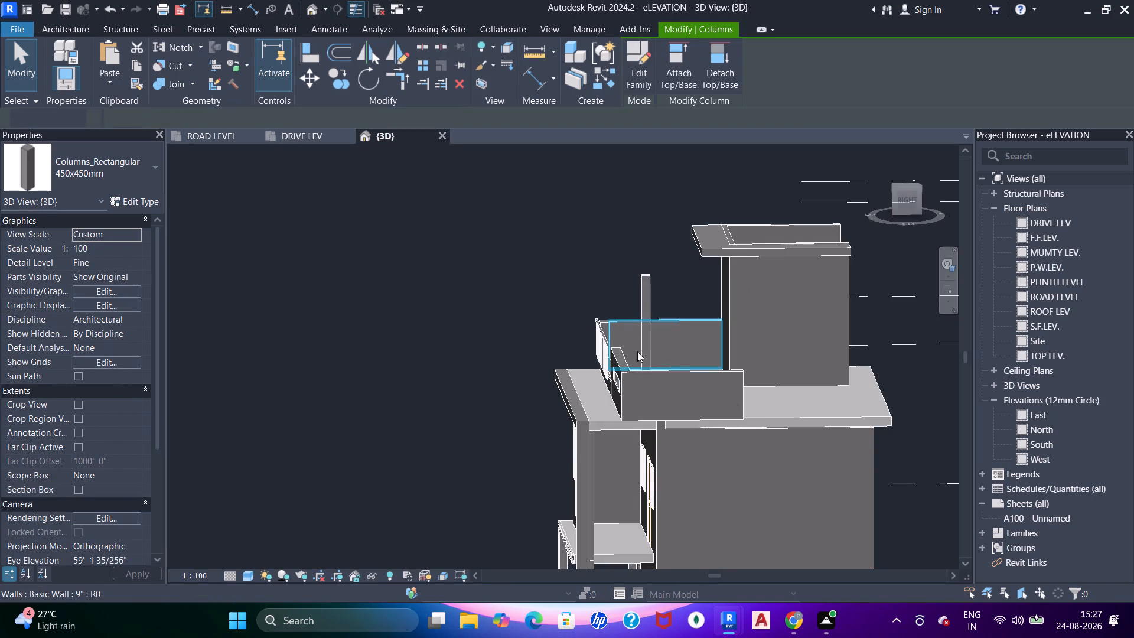
Shorten the 9" side parapet wall on the railing side by pulling its rear end away from the mumty.
middle_click_drag(513, 376, 763, 430, "shift")
middle_click_drag(610, 435, 703, 434, "shift")
middle_click_drag(601, 477, 670, 429)
middle_click_drag(650, 433, 710, 403, "shift")
left_click(634, 417)
scroll(621, 444, "up", 4)
middle_click_drag(633, 457, 575, 426)
scroll(575, 425, "up", 3)
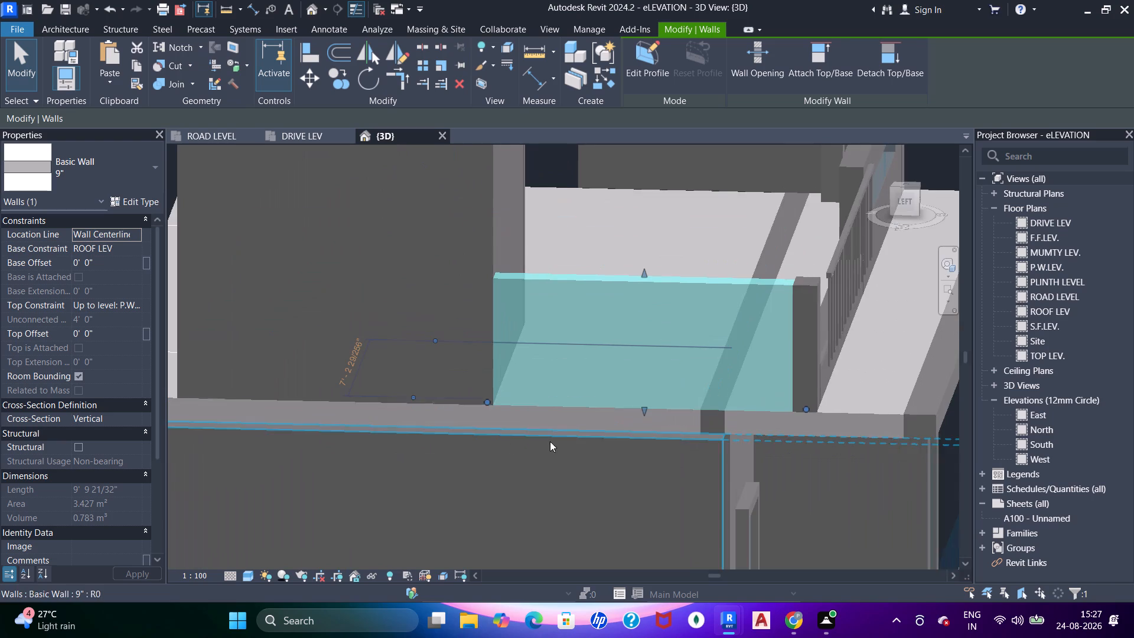
left_click_drag(487, 402, 588, 408)
key("Escape")
Align the outer face of the shortened railing-side parapet wall with the edge of the roof slab.
scroll(646, 390, "down", 5)
scroll(624, 408, "up", 4)
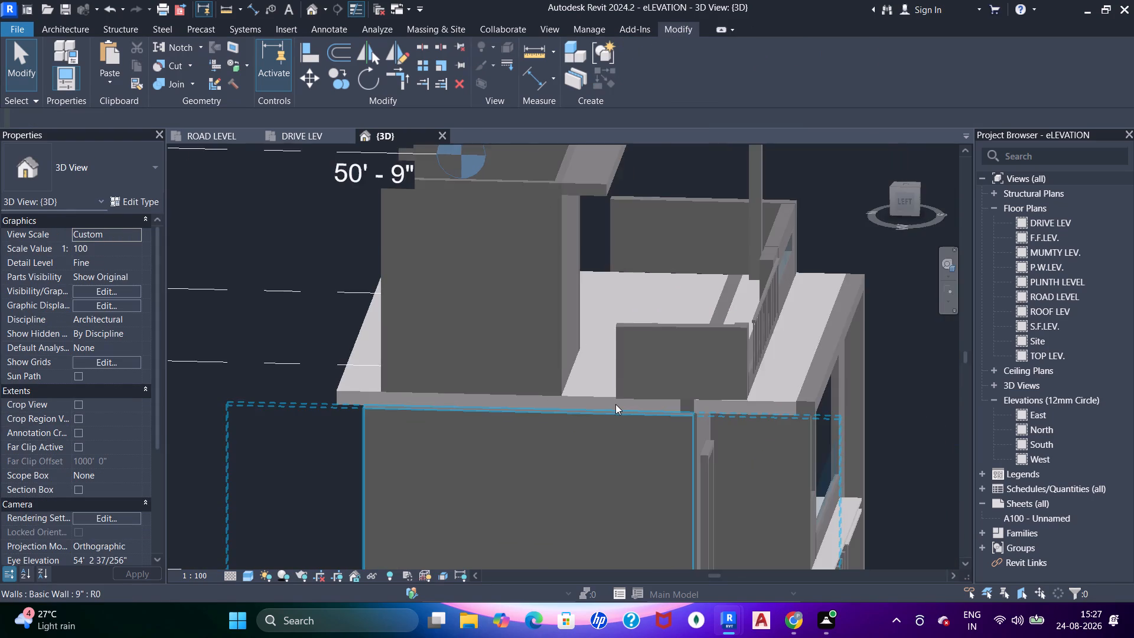
key("a")
key("a")
key("a")
key("a")
left_click(640, 401)
left_click(641, 380)
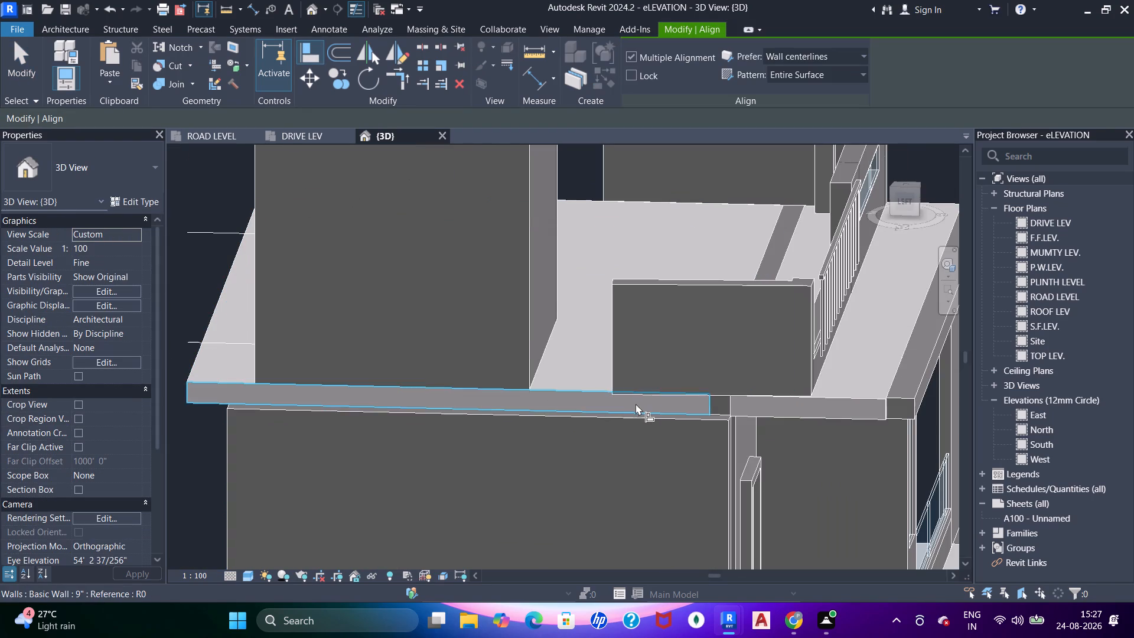
scroll(635, 404, "up", 5)
left_click(631, 404)
left_click(617, 364)
key("Escape")
key("Escape")
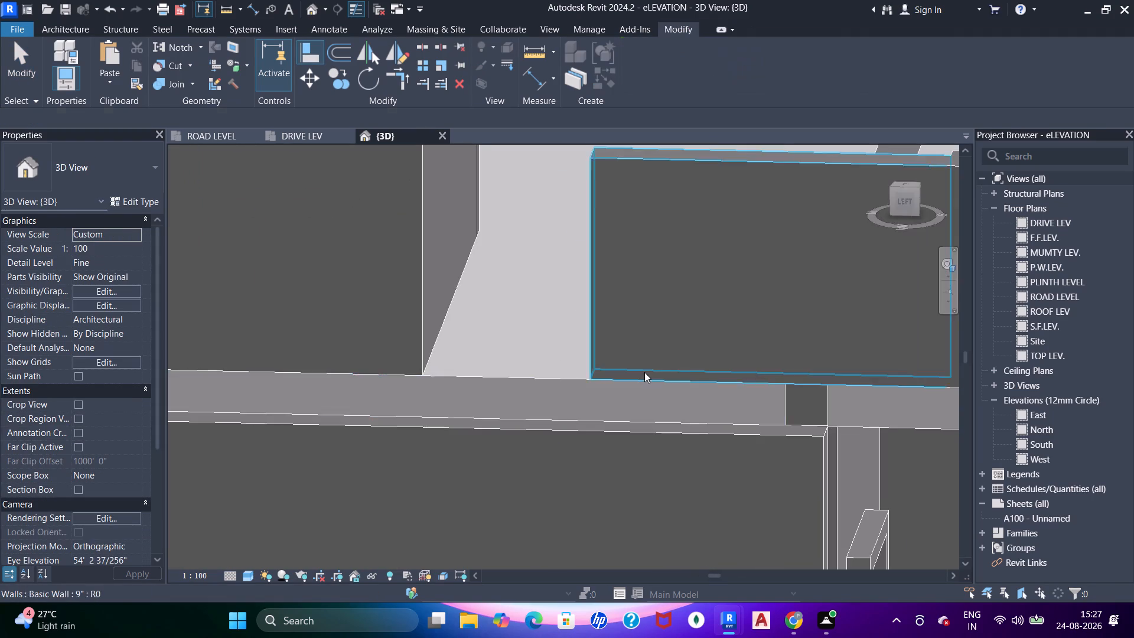
scroll(644, 372, "down", 13)
key("Escape")
Align the rear end of the column-side parapet wall with the rear end of the shortened railing-side parapet wall.
middle_click_drag(660, 398, 466, 437, "shift")
middle_click_drag(621, 419, 445, 401, "shift")
middle_click_drag(586, 394, 526, 390, "shift")
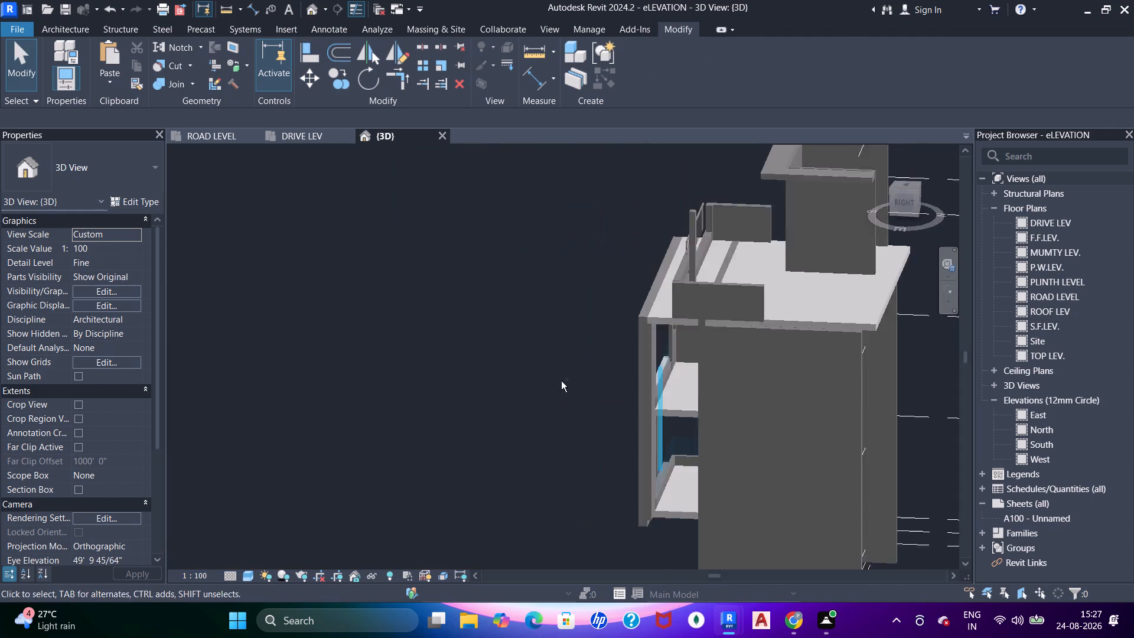
middle_click_drag(674, 377, 645, 424)
scroll(644, 405, "up", 3)
middle_click_drag(644, 415, 667, 425, "shift")
middle_click_drag(679, 374, 645, 355, "shift")
key("a")
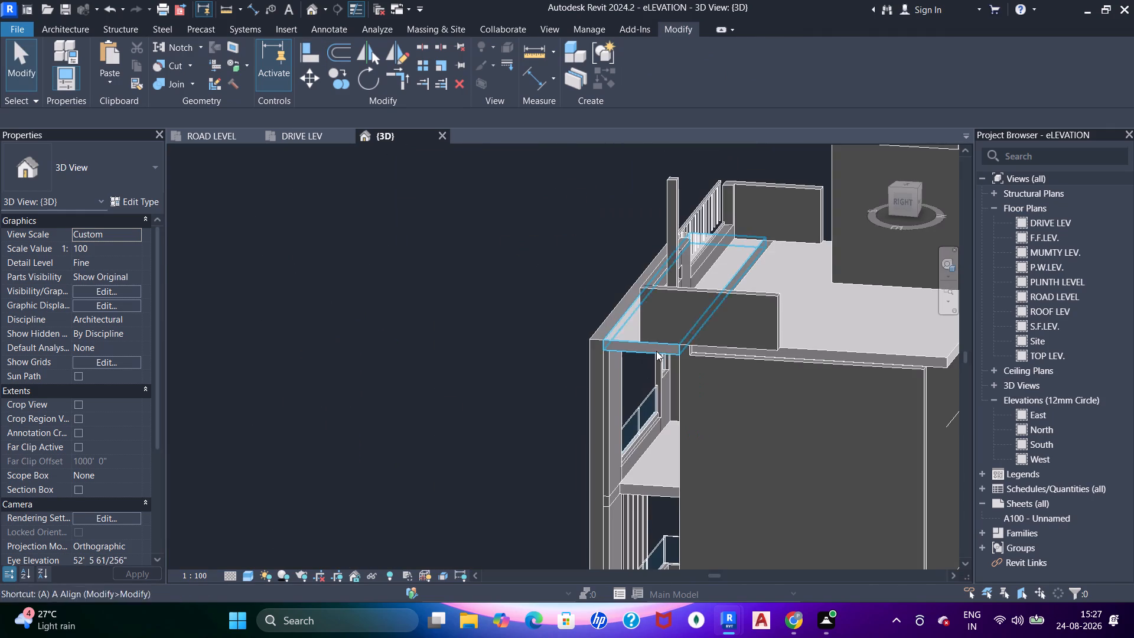
key("a")
key("a")
left_click_drag(821, 209, 819, 219)
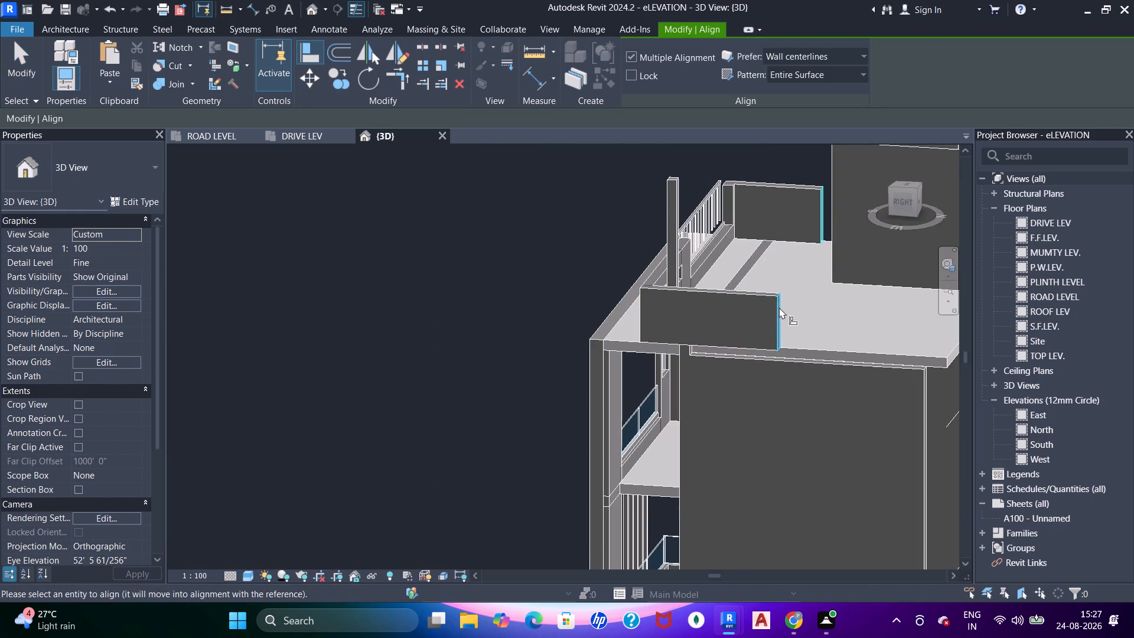
left_click(779, 307)
key("Escape")
key("Escape")
Examine the roof terrace from several sides in 3D, checking the parapet walls, column and mumty.
scroll(764, 329, "down", 2)
middle_click_drag(709, 338, 786, 363, "shift")
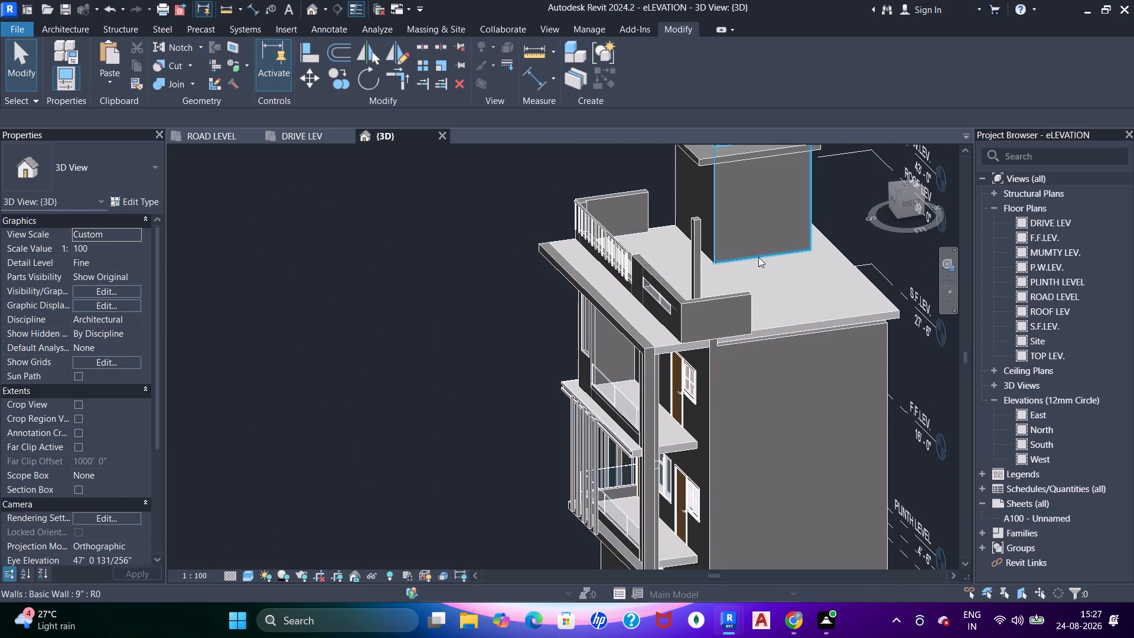
middle_click_drag(725, 252, 689, 390)
key("Escape")
middle_click_drag(695, 512, 711, 489)
scroll(698, 437, "up", 3)
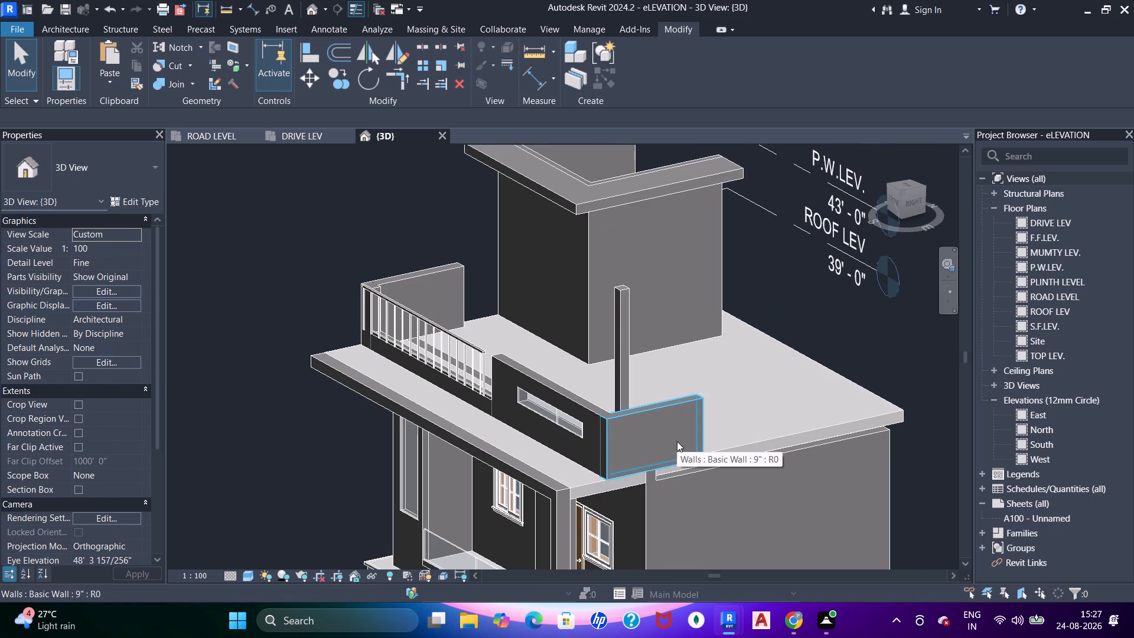
middle_click_drag(667, 282, 673, 341)
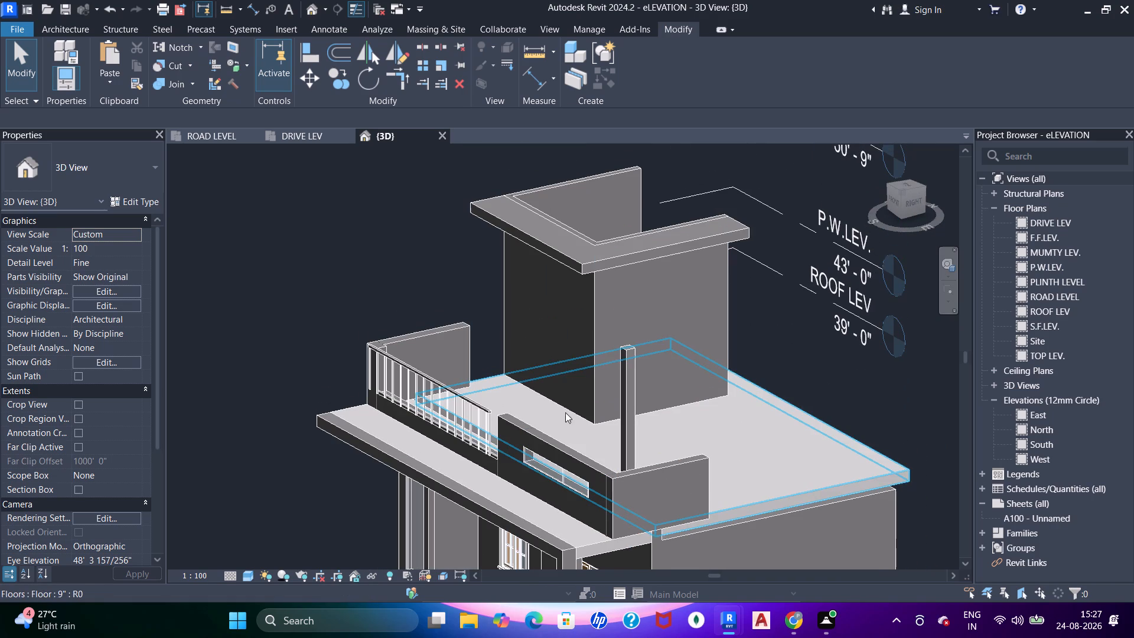
middle_click_drag(545, 371, 720, 388, "shift")
scroll(506, 362, "down", 3)
middle_click_drag(481, 412, 564, 376, "shift")
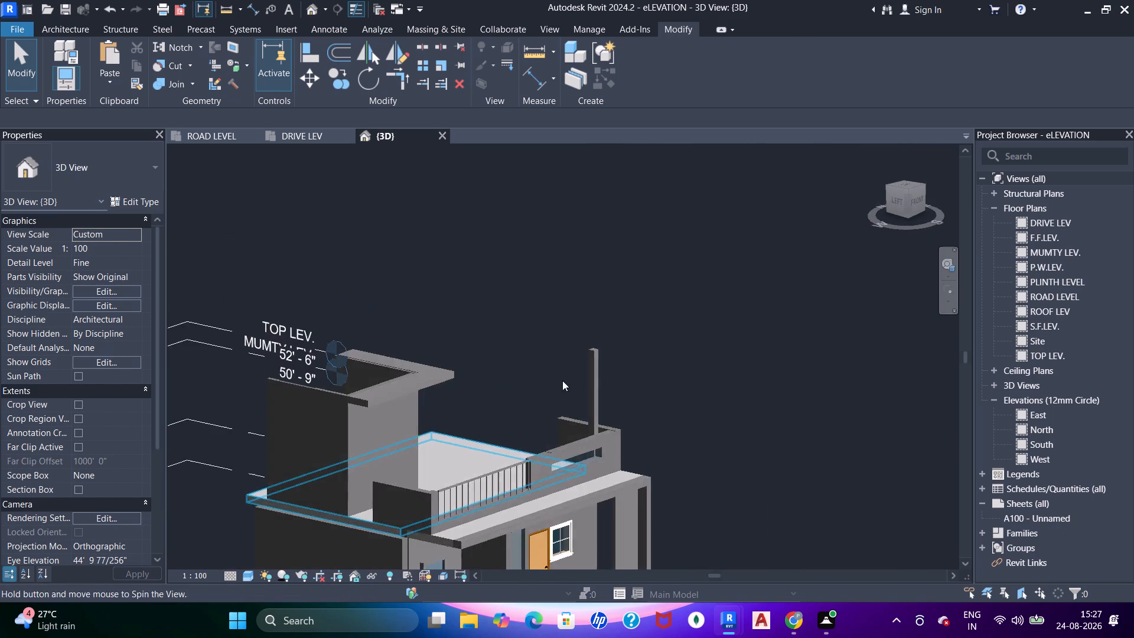
middle_click_drag(492, 451, 565, 330)
middle_click_drag(546, 341, 597, 365, "shift")
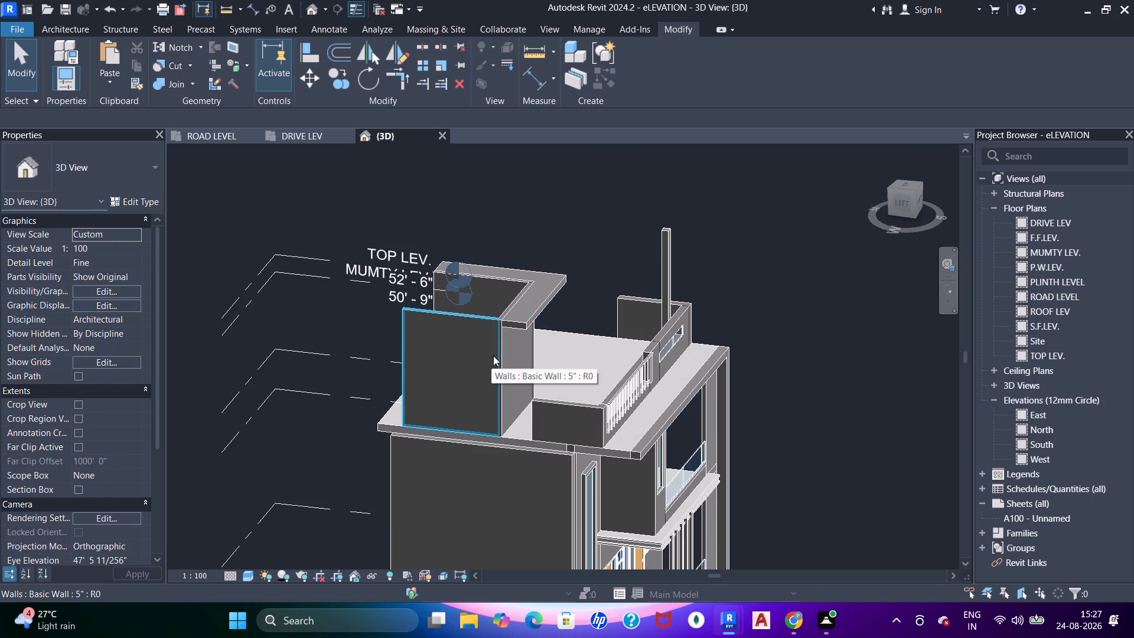
scroll(467, 302, "down", 3)
Move the mumty walls together with their projecting ceiling so the mumty's rear base corner meets the end of the railing-side parapet wall.
middle_click_drag(457, 364, 515, 487, "shift")
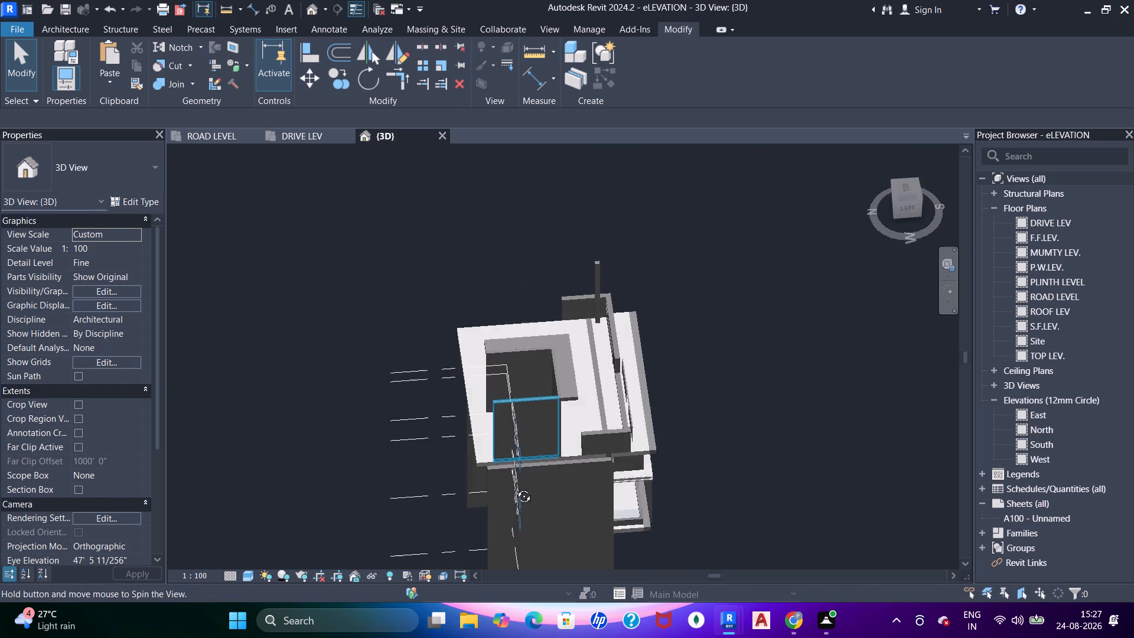
middle_click_drag(515, 487, 514, 490, "shift")
left_click(542, 437)
middle_click_drag(560, 417, 518, 334, "shift")
scroll(640, 461, "up", 3)
left_click(543, 430, "ctrl")
left_click(540, 377, "ctrl")
left_click(517, 360, "ctrl")
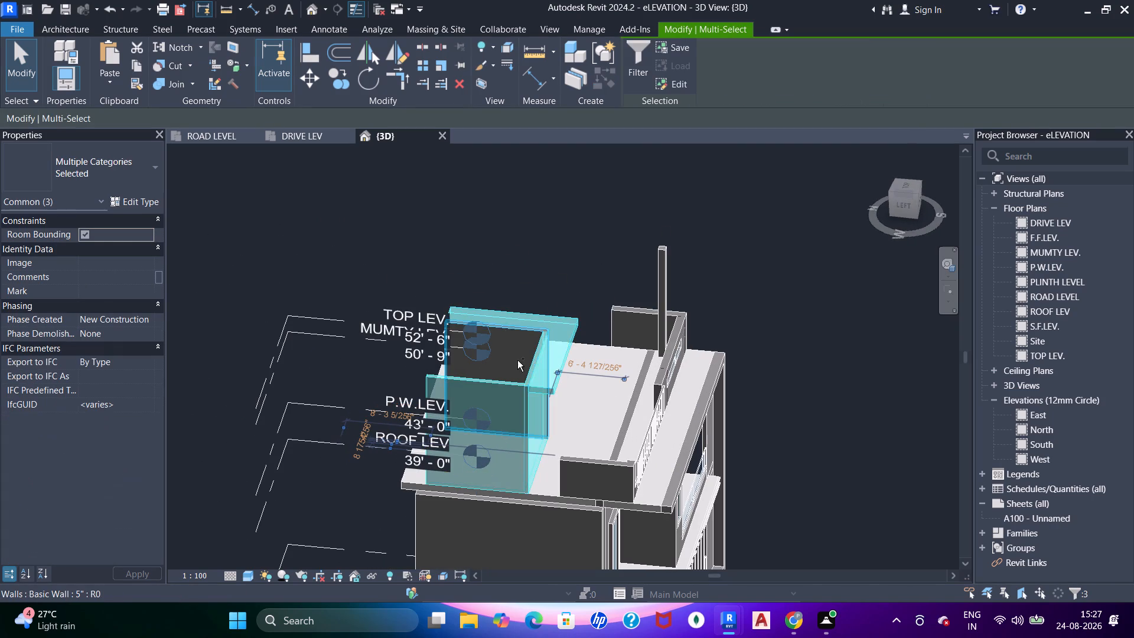
middle_click_drag(584, 454, 553, 406, "shift")
type("MV")
scroll(532, 495, "up", 6)
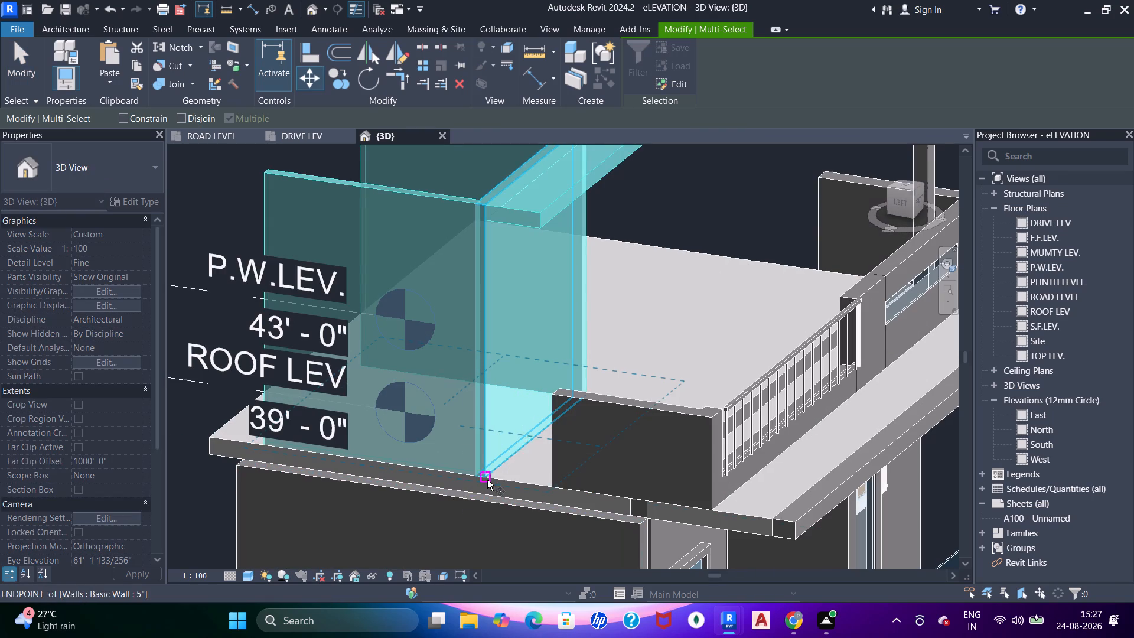
left_click(487, 480)
left_click(550, 487)
key("Escape")
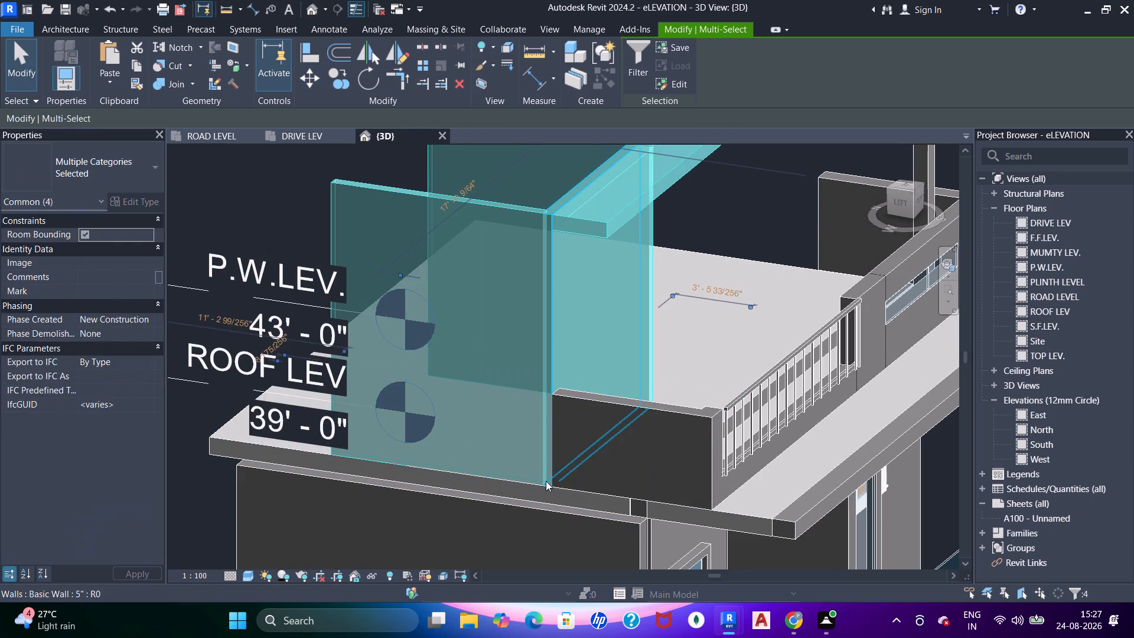
key("Escape")
key("Escape")
Align the rear end of the column-side parapet wall with the rear edge of the roof slab.
scroll(544, 422, "down", 4)
middle_click_drag(676, 489, 530, 455, "shift")
middle_click_drag(817, 497, 610, 496, "shift")
middle_click_drag(559, 499, 679, 476)
middle_click_drag(618, 478, 614, 450, "shift")
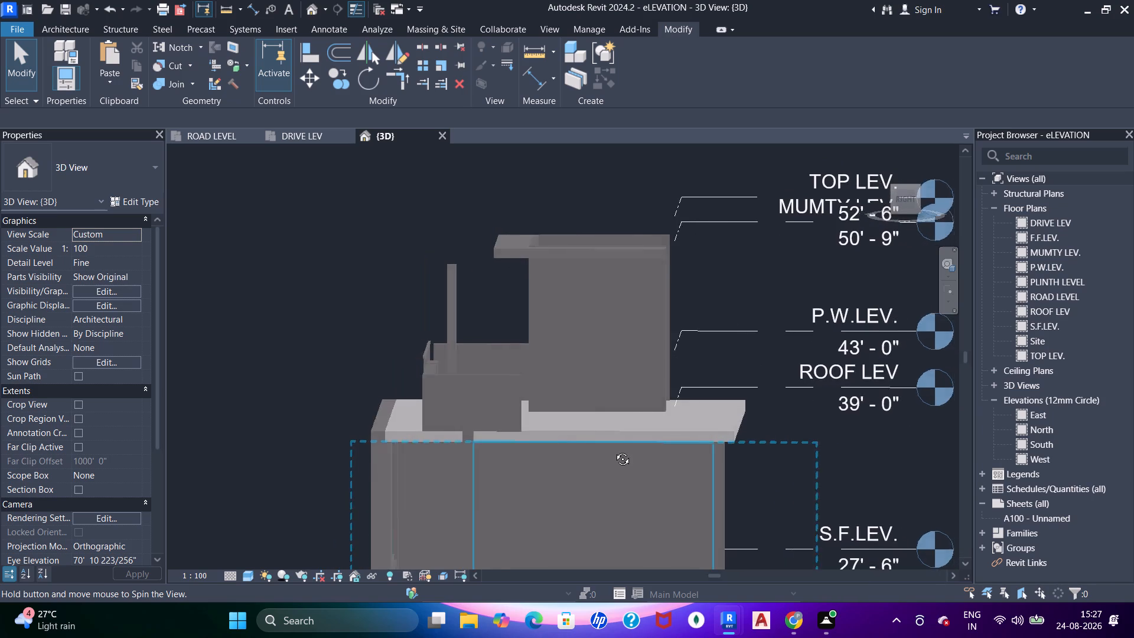
middle_click_drag(614, 450, 610, 450, "shift")
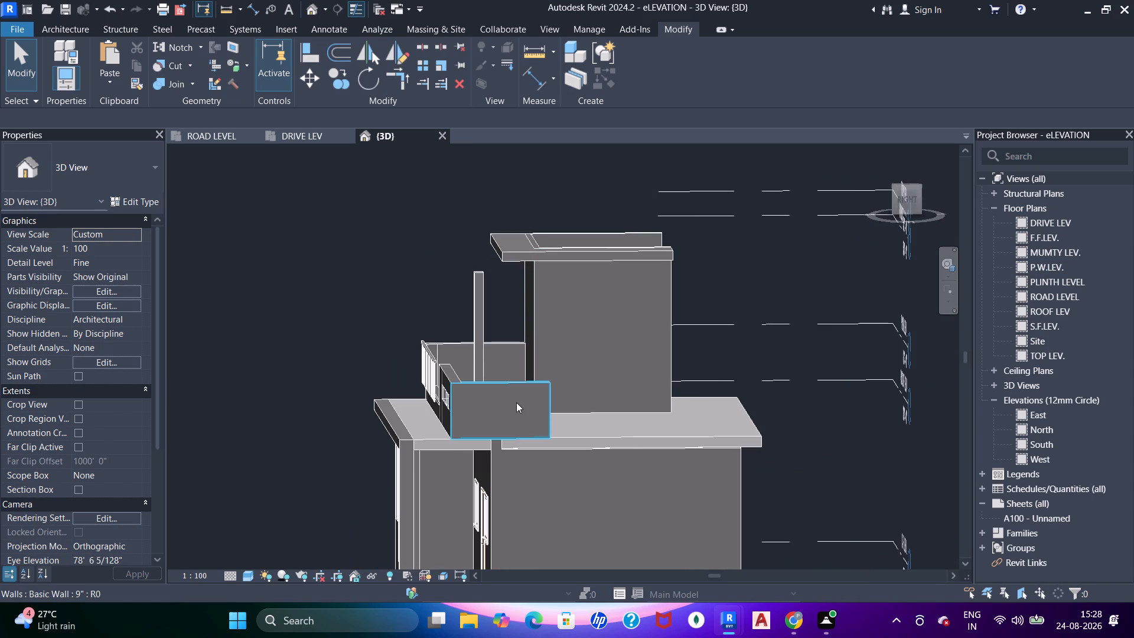
left_click(516, 402)
middle_click_drag(624, 447, 581, 447, "shift")
middle_click(576, 448, "shift")
scroll(569, 454, "up", 1)
key("a")
key("a")
key("a")
key("a")
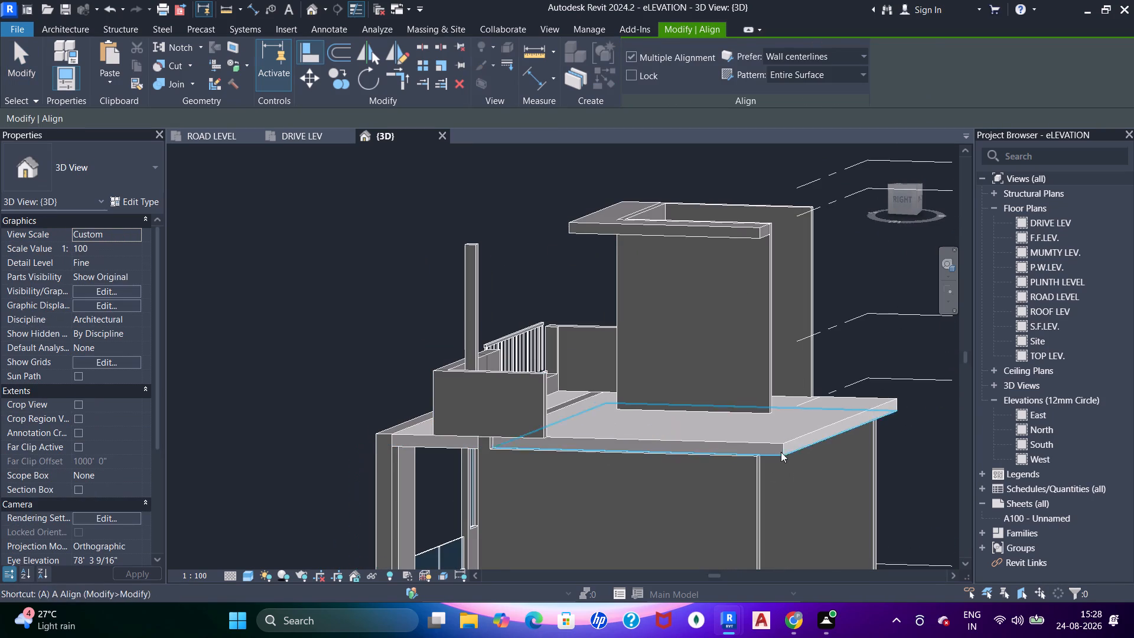
key("Tab")
left_click_drag(791, 447, 733, 448)
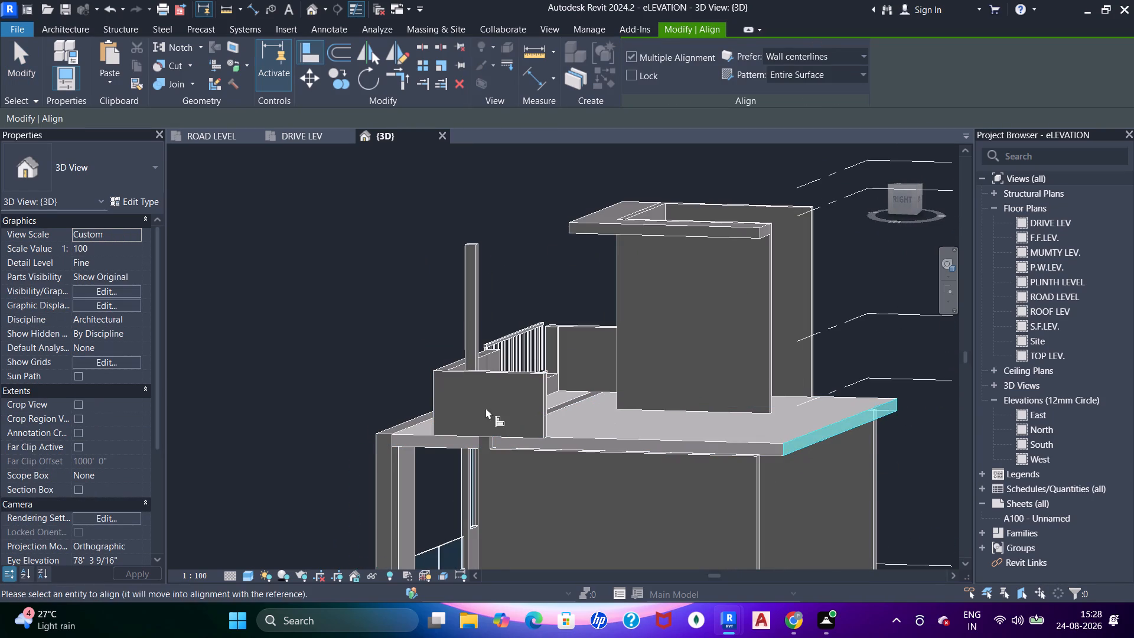
left_click(546, 394)
key("Escape")
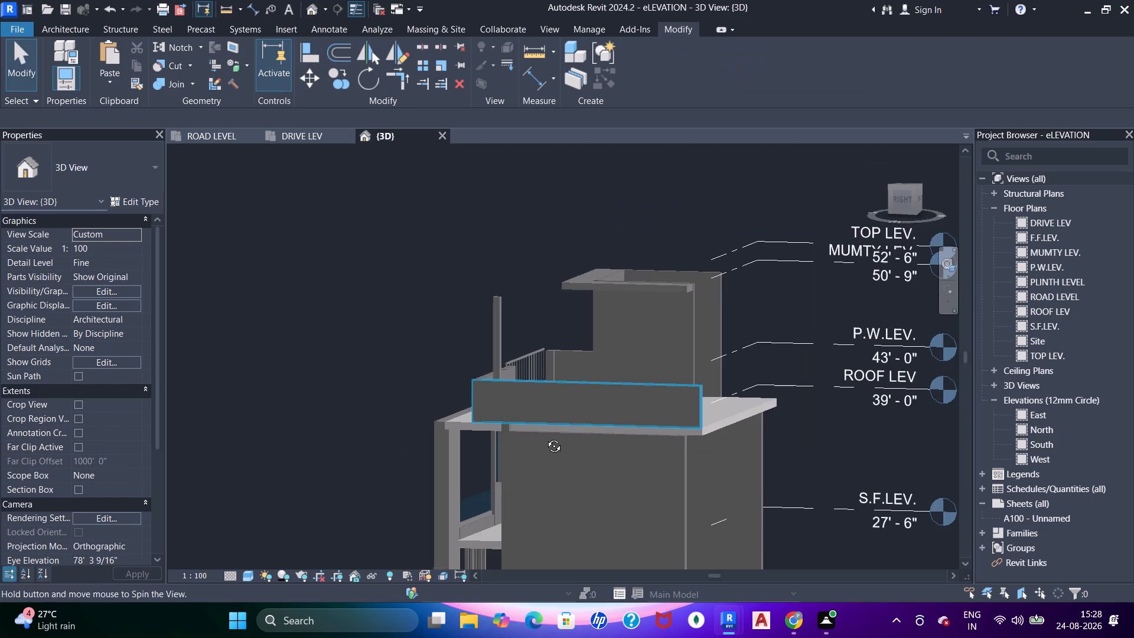
Nudge the 450x450mm rooftop column rearward along the column-side parapet, away from the front parapet wall.
scroll(447, 349, "up", 2)
left_click(514, 364)
key("Right")
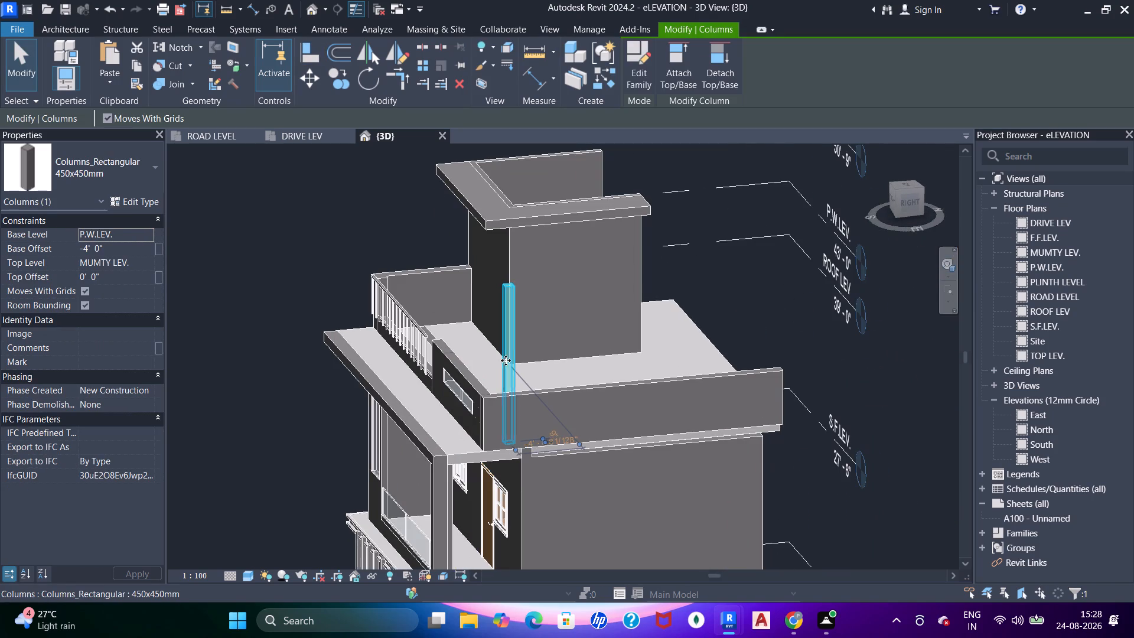
key("Right")
key("Right")
key("Right")
key("Right")
key("Right")
key("Right")
key("Right")
key("Right")
middle_click_drag(511, 377, 523, 345, "shift")
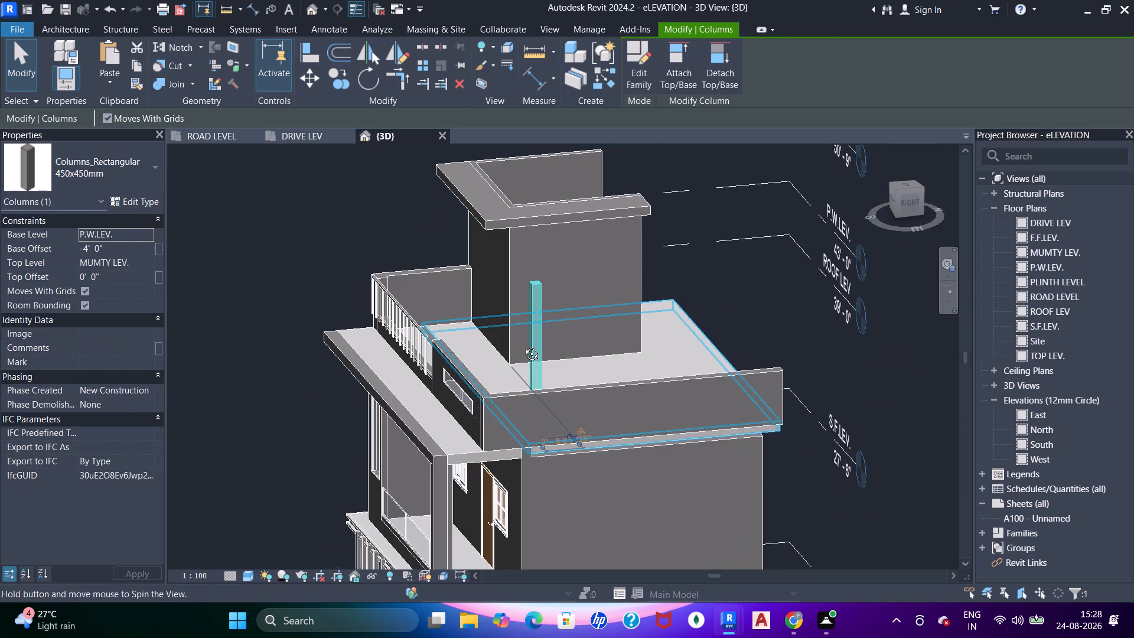
middle_click_drag(523, 345, 617, 378, "shift")
key("shift+Escape")
Edit the mumty's projecting ceiling in place and set the front strip's extrusion end to 3'.
middle_click_drag(477, 340, 535, 399, "shift")
middle_click_drag(487, 377, 585, 455)
middle_click_drag(559, 433, 553, 408)
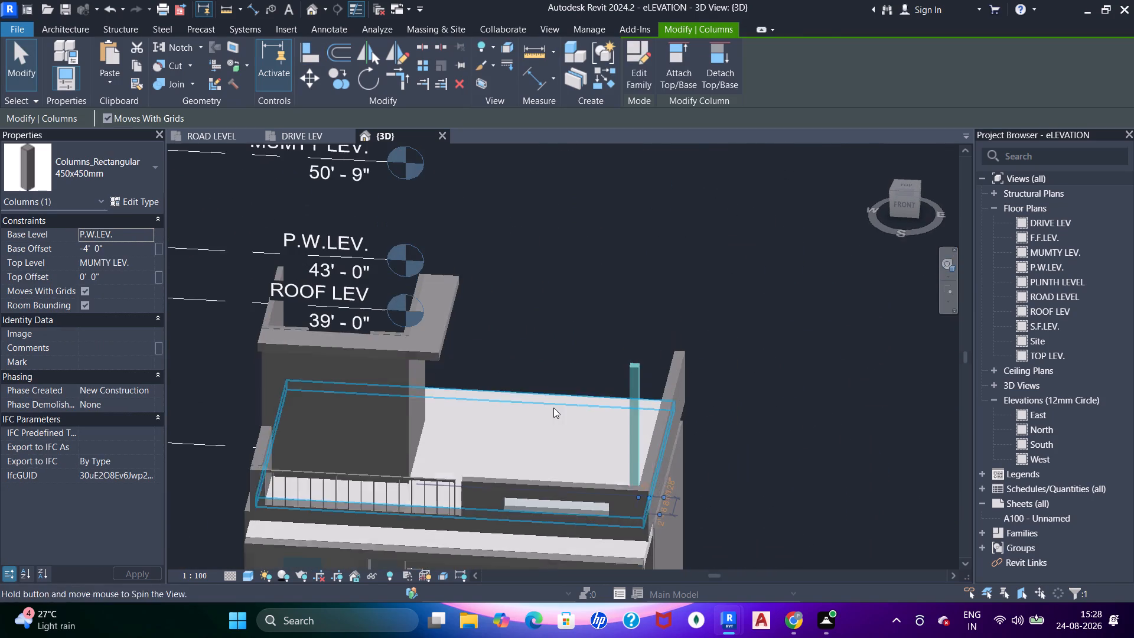
middle_click_drag(429, 376, 545, 389)
scroll(436, 378, "up", 1)
middle_click_drag(507, 363, 526, 421, "shift")
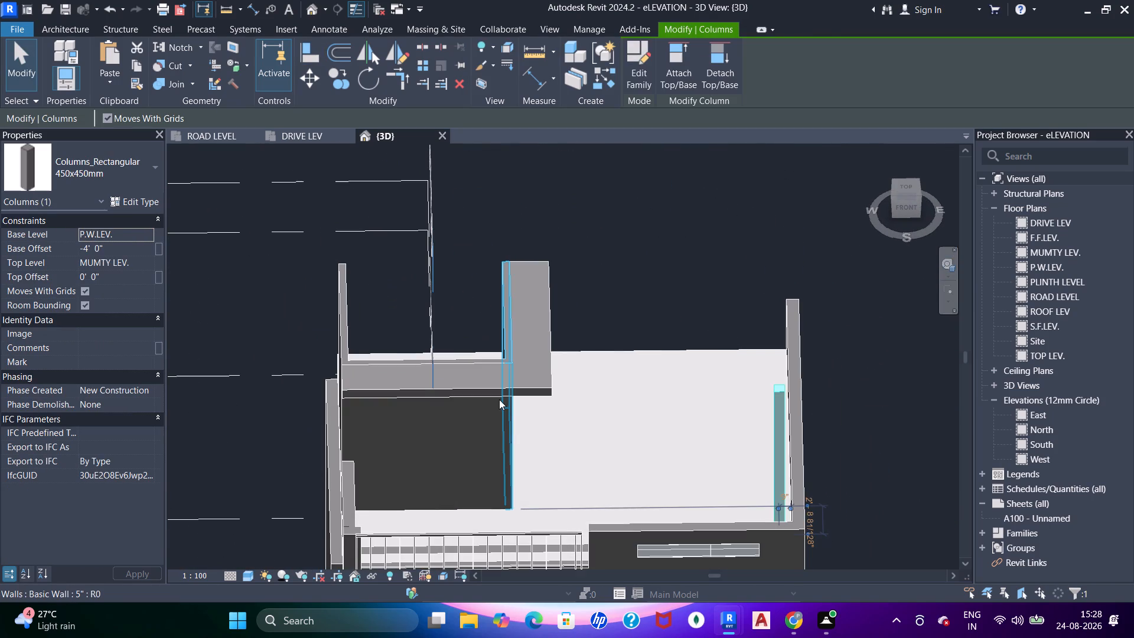
left_click(499, 399)
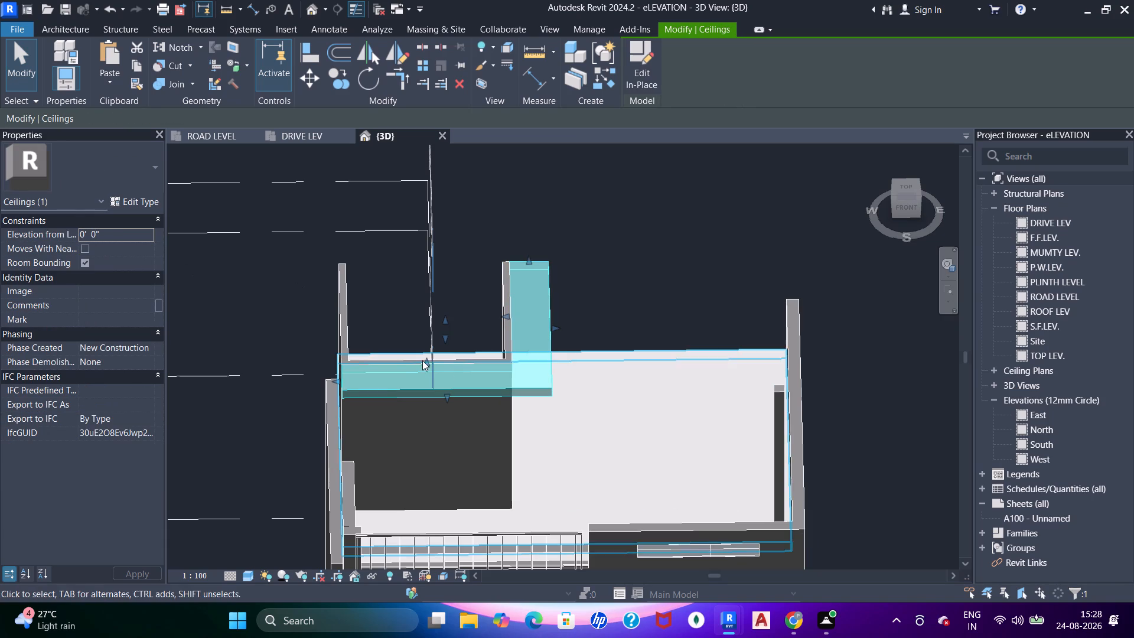
double_click(451, 377)
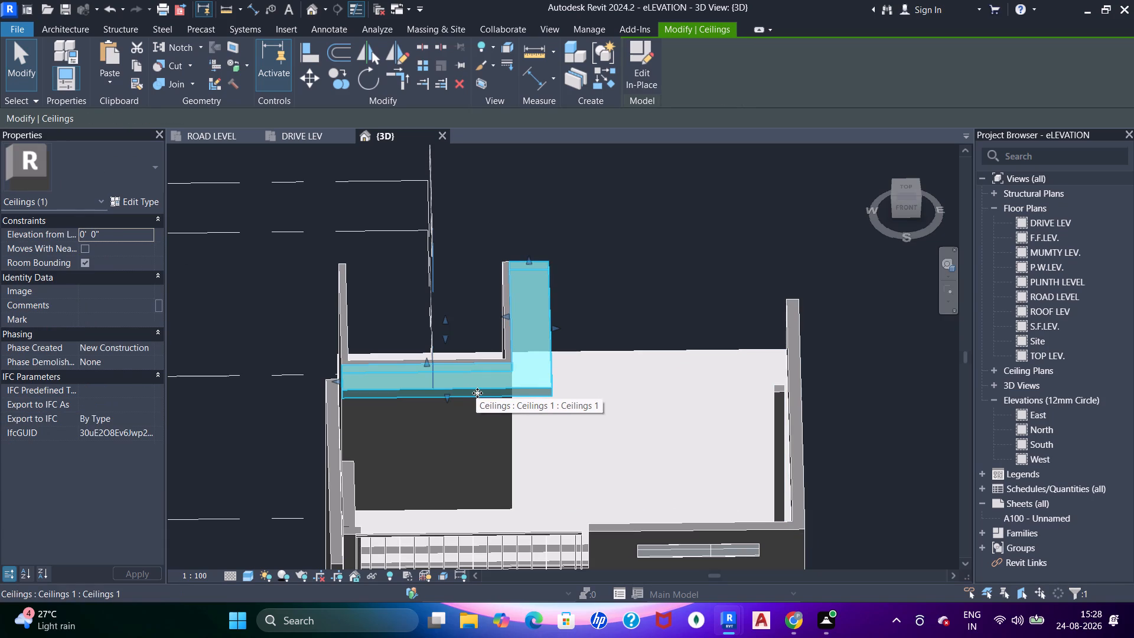
double_click(477, 393)
double_click(479, 390)
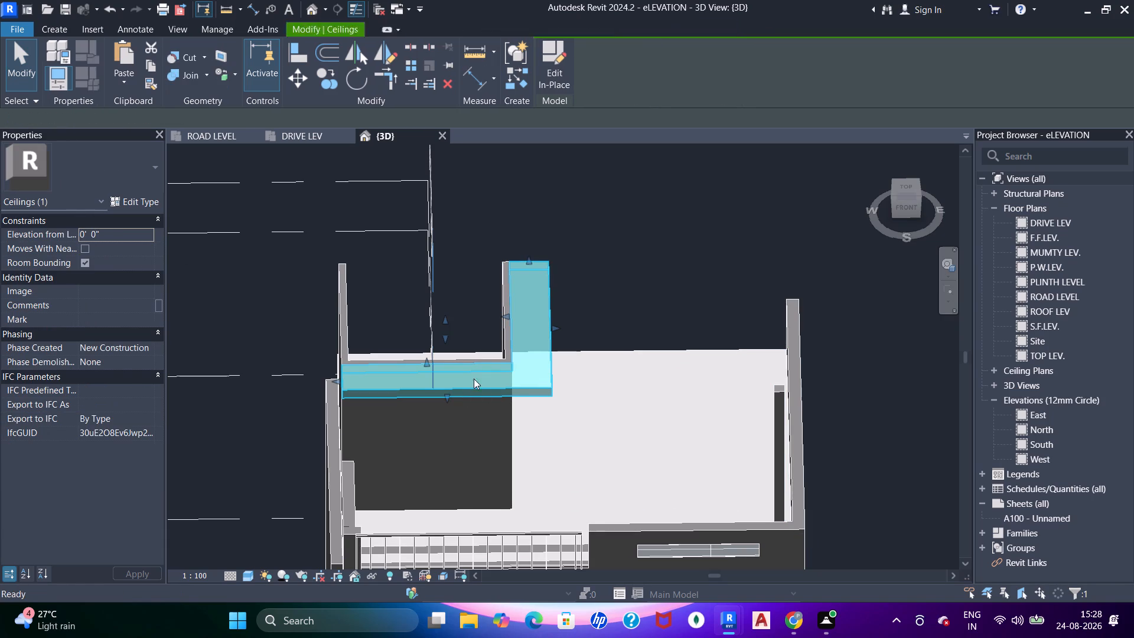
left_click(508, 376)
left_click(549, 359, "ctrl")
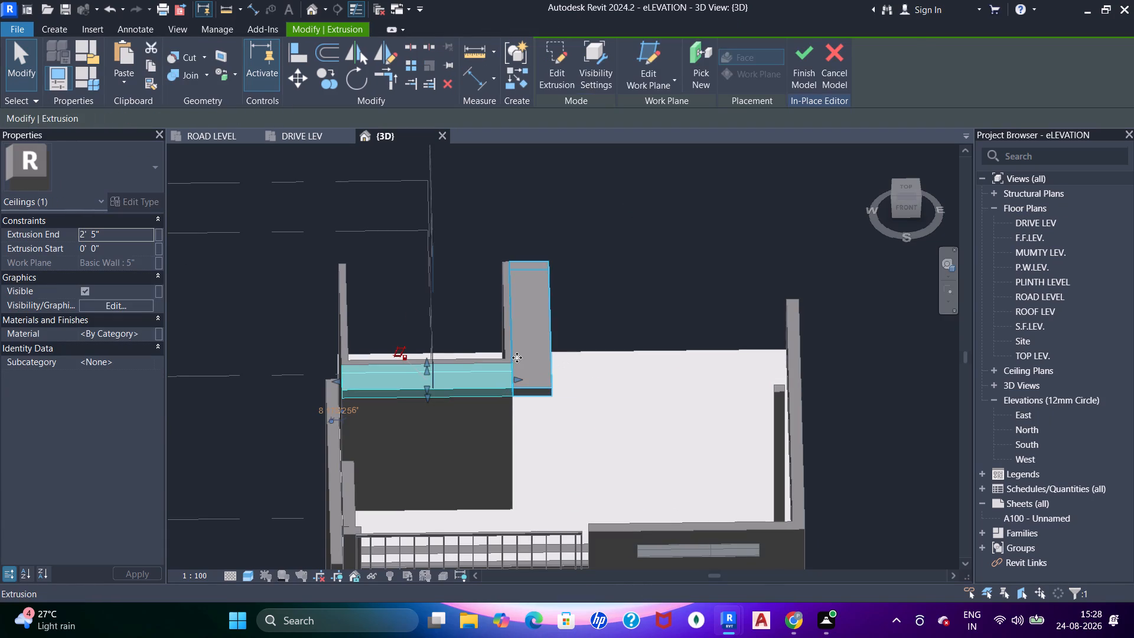
left_click(137, 236)
type("3'")
key("Return")
key("Escape")
middle_click_drag(503, 398, 581, 197, "shift")
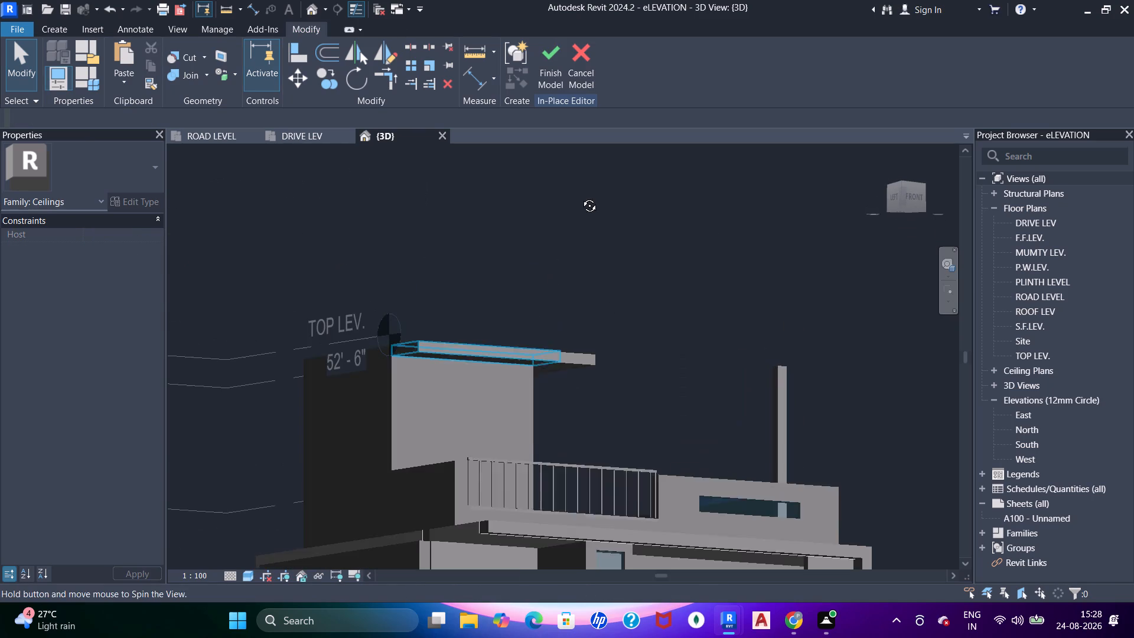
middle_click(613, 172, "shift")
middle_click_drag(683, 390, 558, 383, "shift")
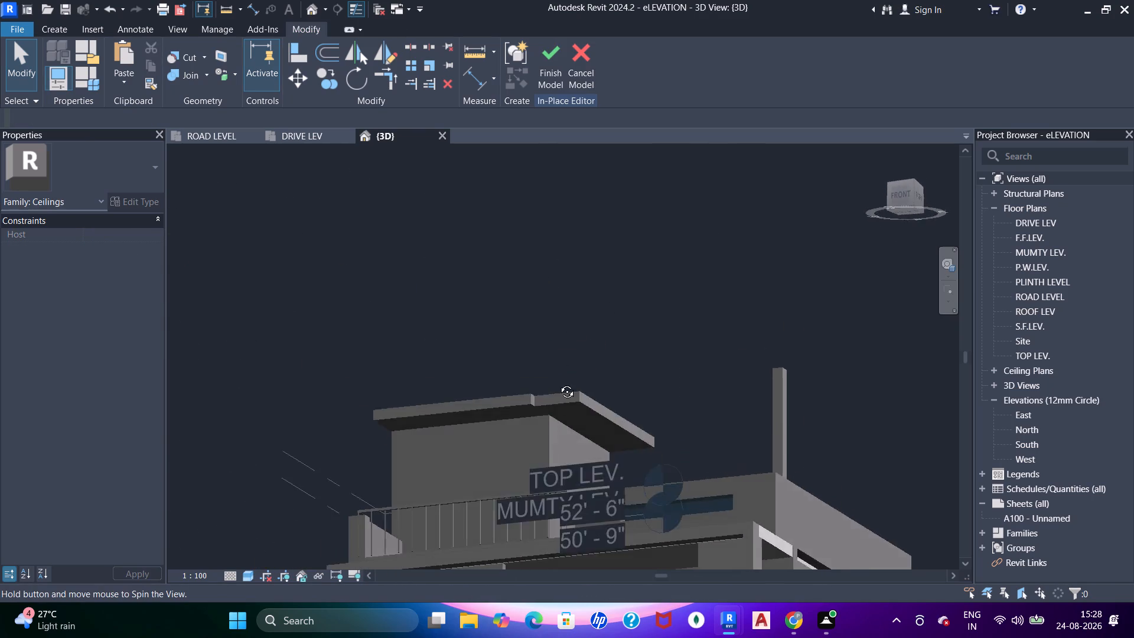
middle_click_drag(558, 383, 622, 538, "shift")
left_click(555, 55)
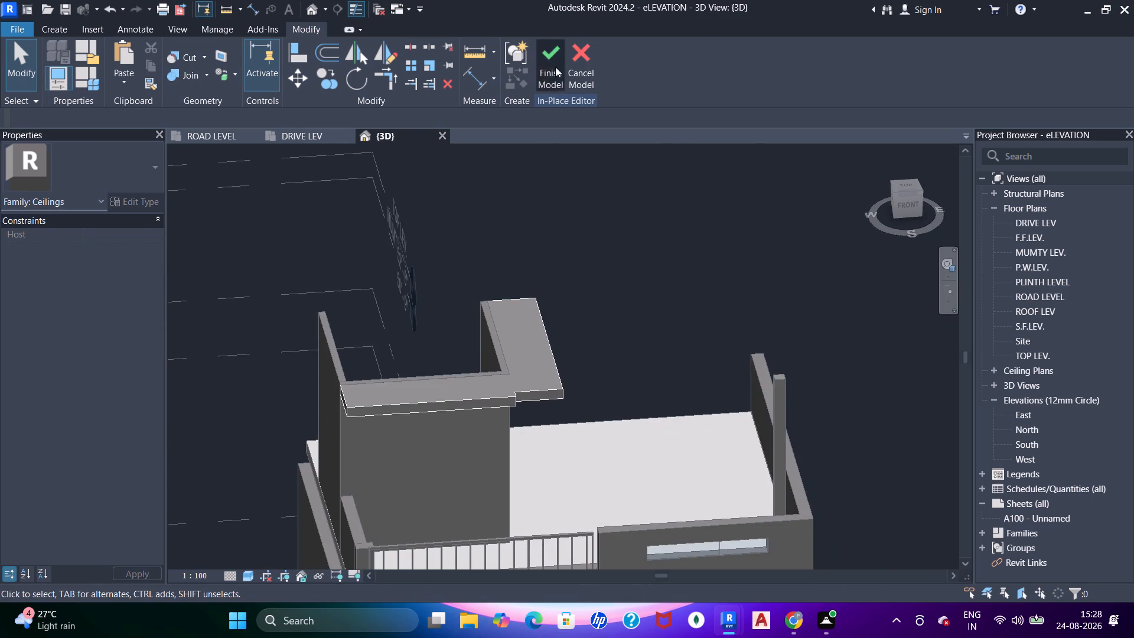
Reopen the mumty ceiling in place and align the side strip's front end with the front strip's outer face.
middle_click_drag(537, 431, 495, 460, "shift")
double_click(543, 354)
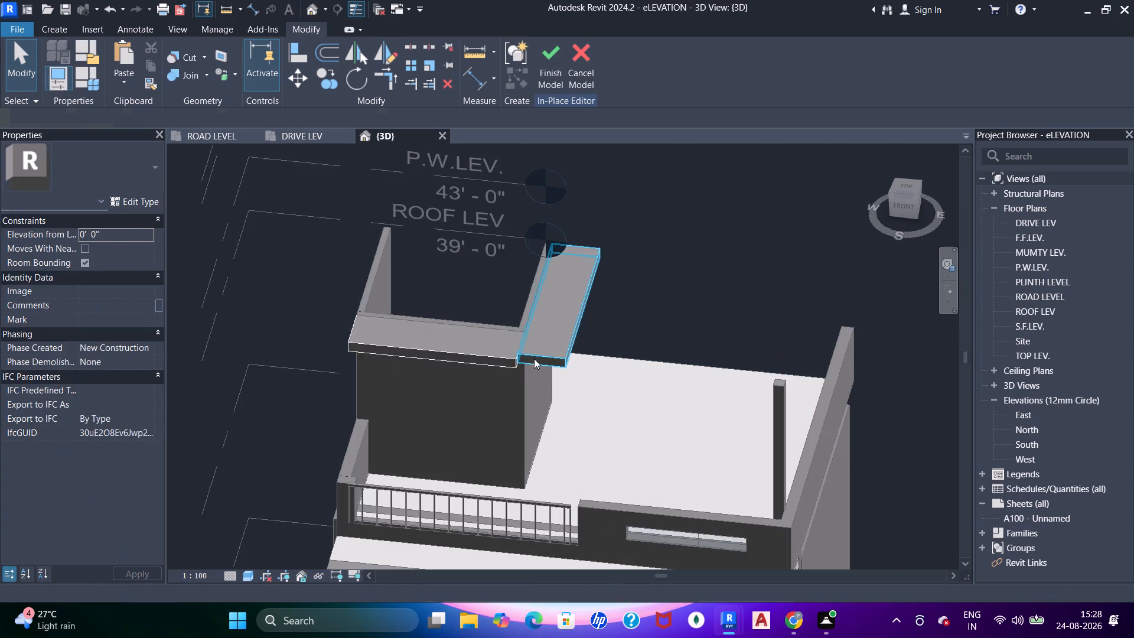
scroll(531, 360, "up", 7)
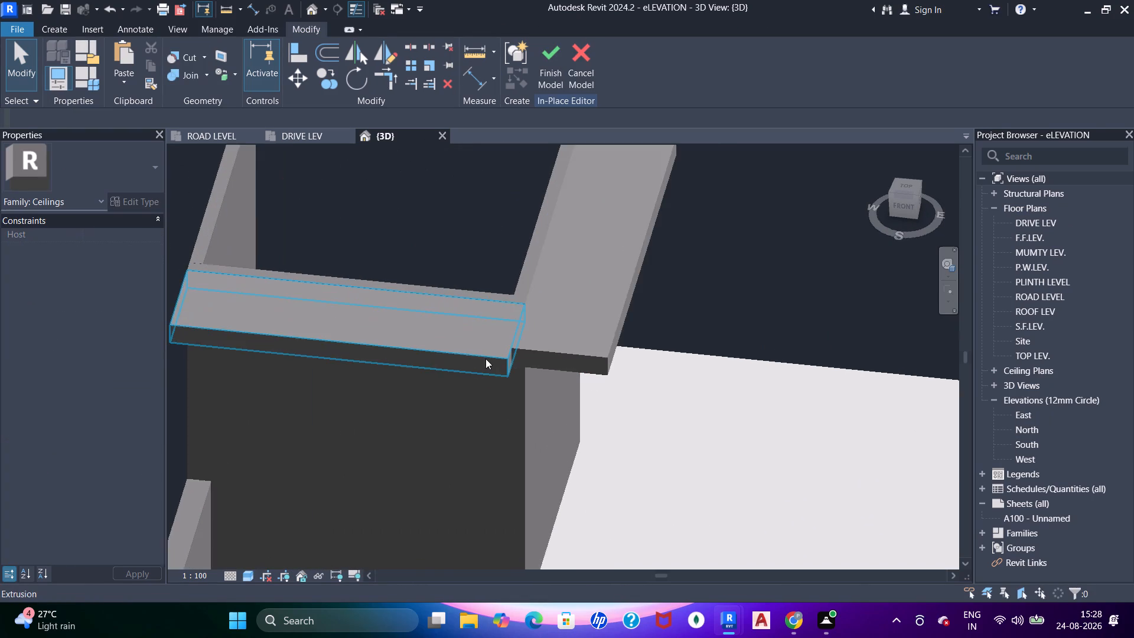
key("a")
key("a")
key("a")
left_click(498, 371)
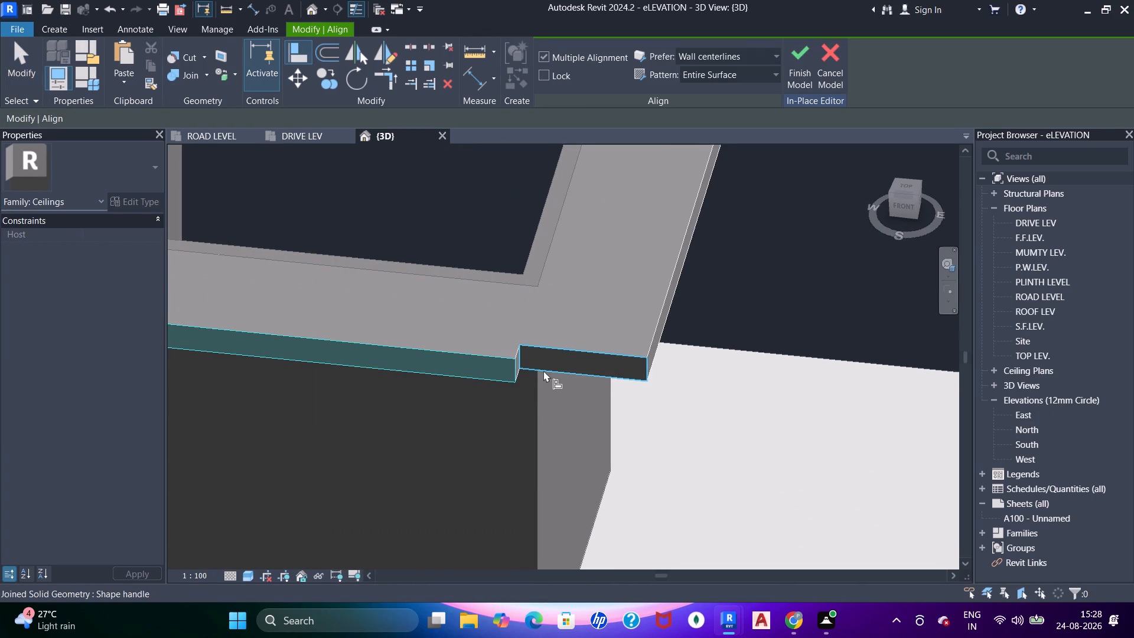
left_click(548, 364)
key("Escape")
key("Escape")
key("Escape")
key("Escape")
key("Escape")
left_click(548, 45)
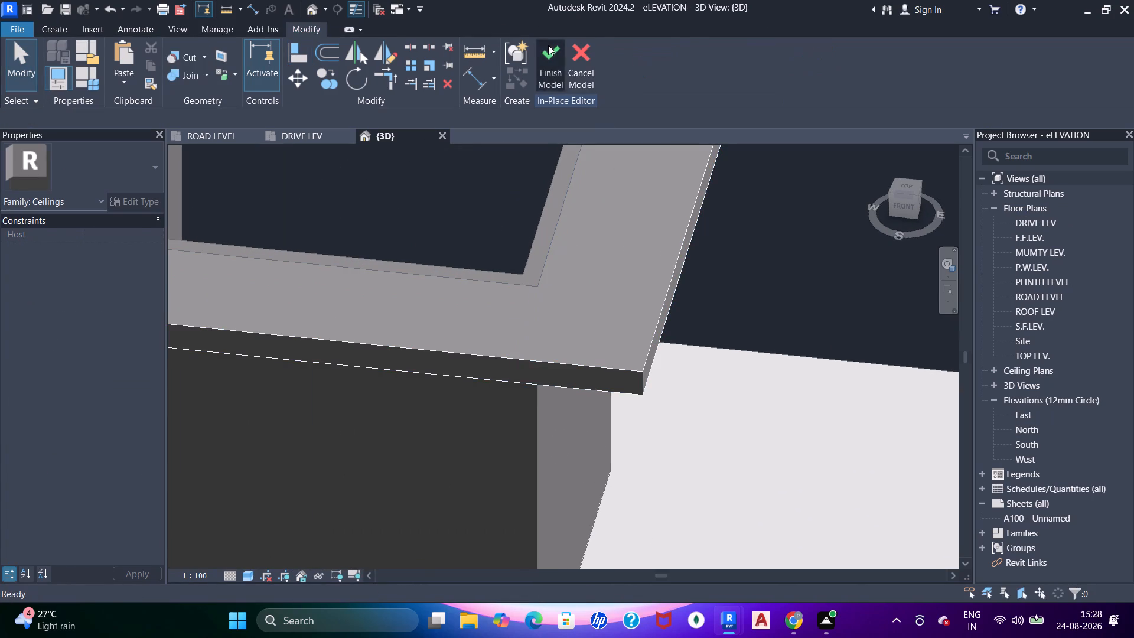
Start a new in-place model in the Ceilings category, keeping the default name.
scroll(586, 288, "down", 7)
middle_click_drag(534, 435, 585, 310, "shift")
key("Escape")
middle_click_drag(659, 427, 580, 287, "shift")
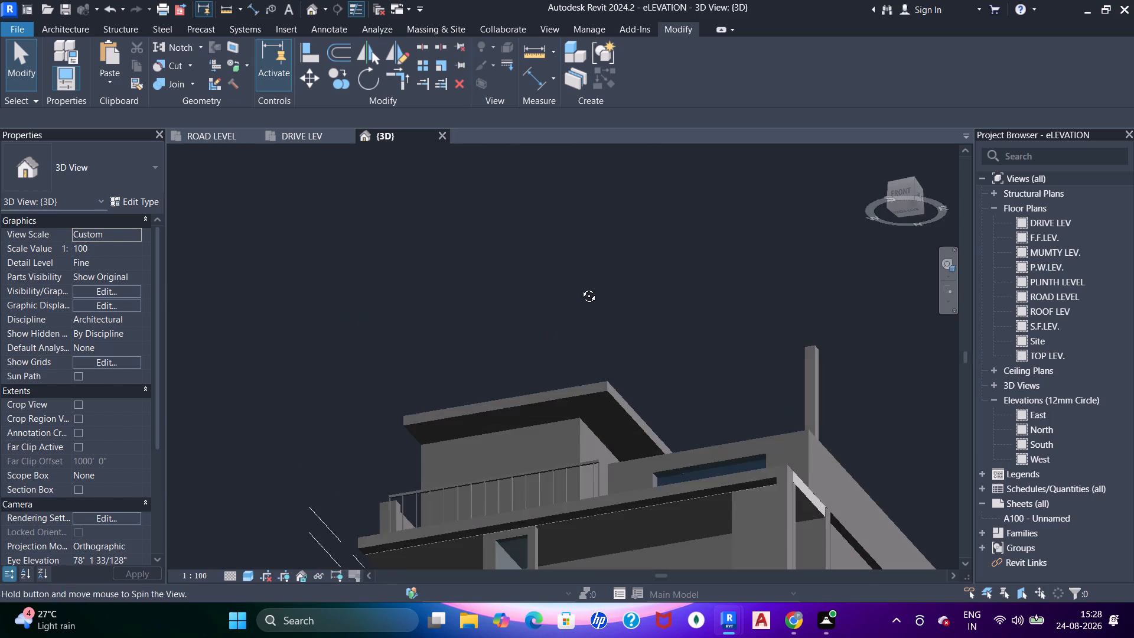
middle_click_drag(580, 287, 534, 402, "shift")
middle_click_drag(633, 392, 576, 402)
middle_click_drag(644, 381, 615, 472, "shift")
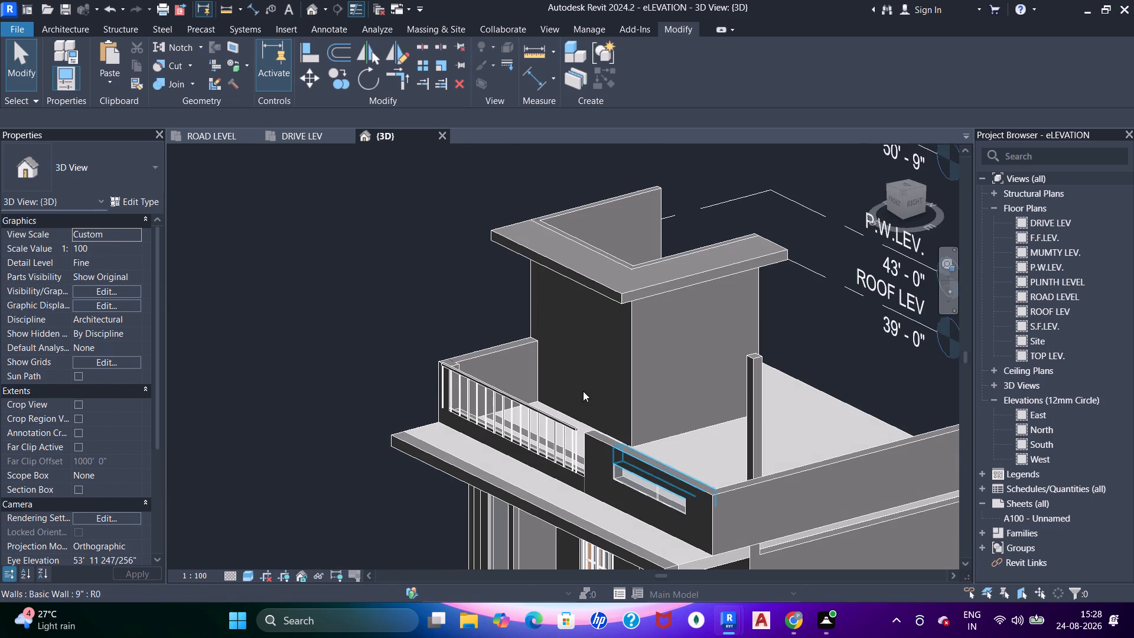
left_click(83, 30)
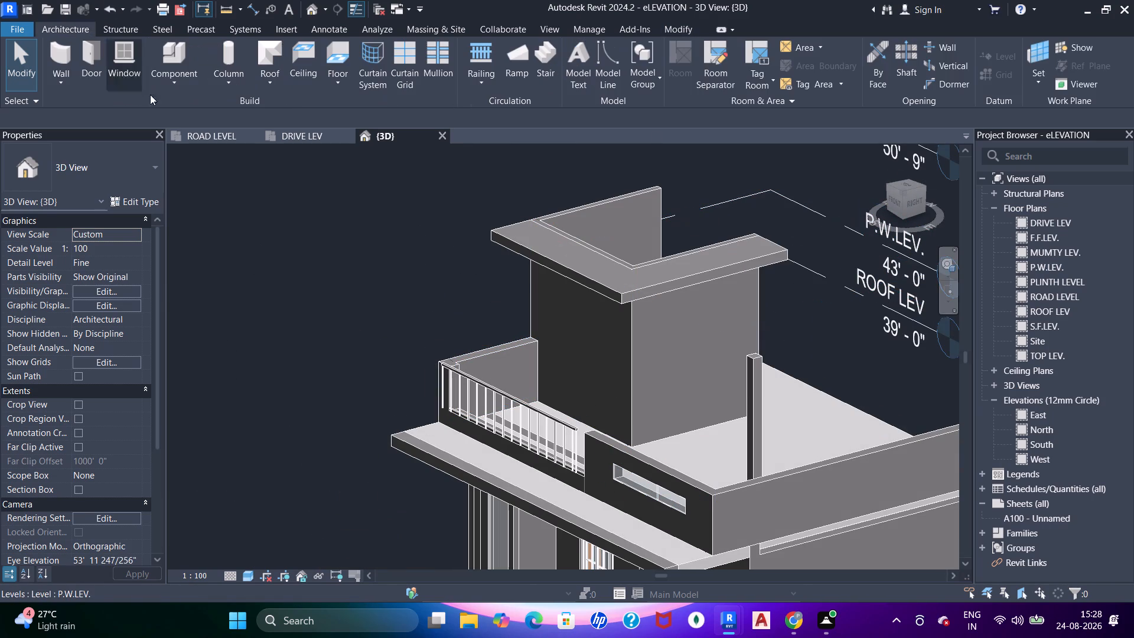
left_click(168, 90)
left_click(204, 141)
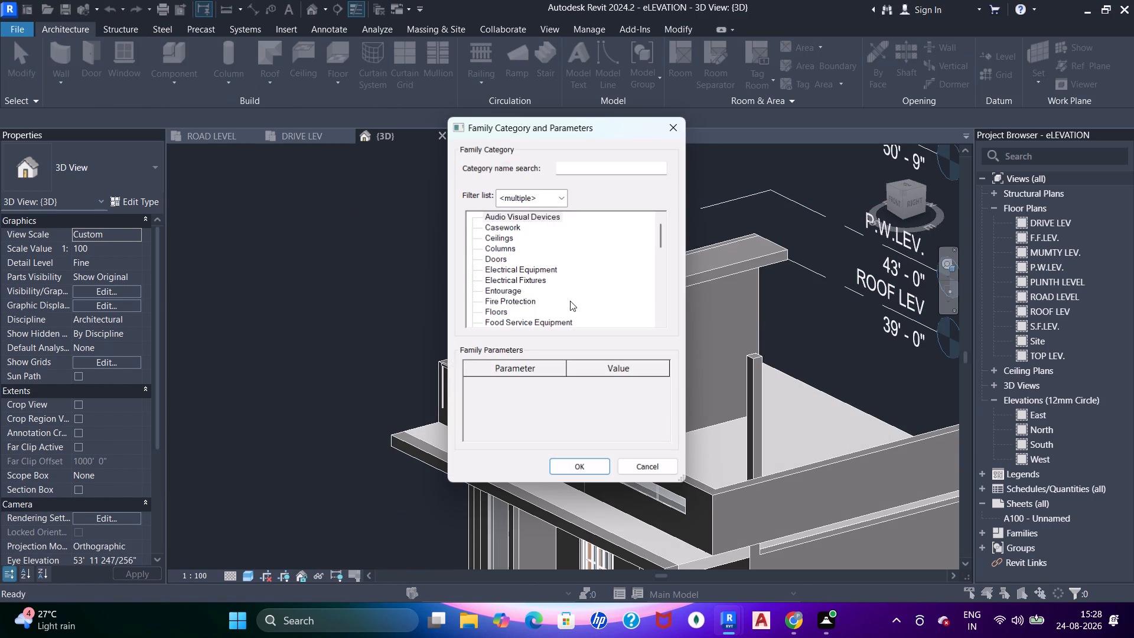
left_click(513, 239)
left_click(592, 460)
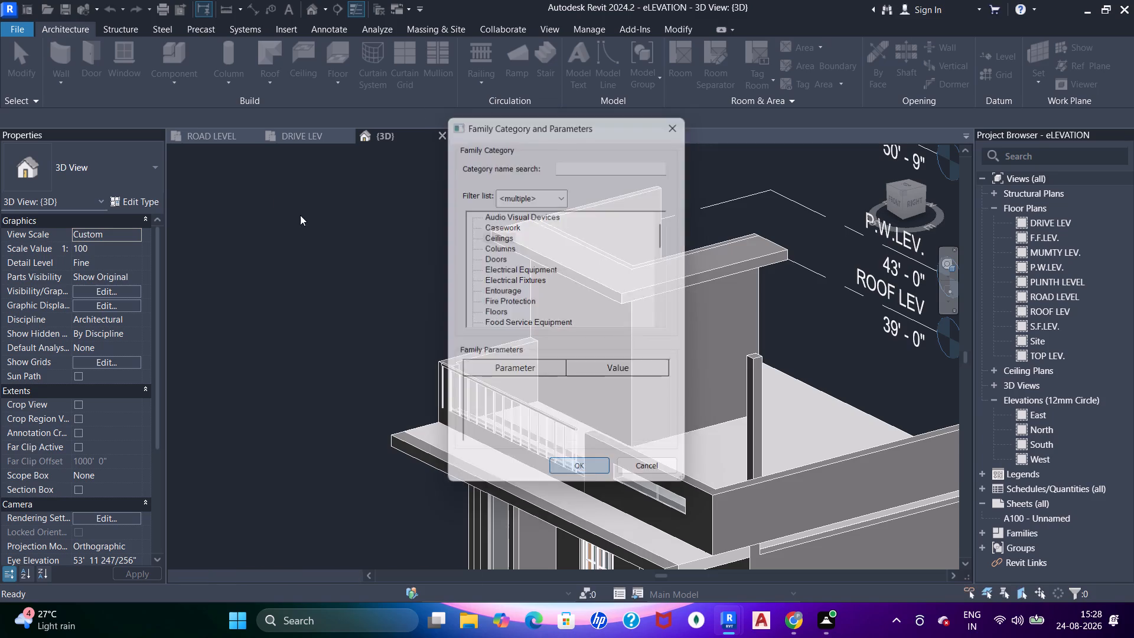
left_click(294, 138)
left_click_drag(556, 331, 551, 326)
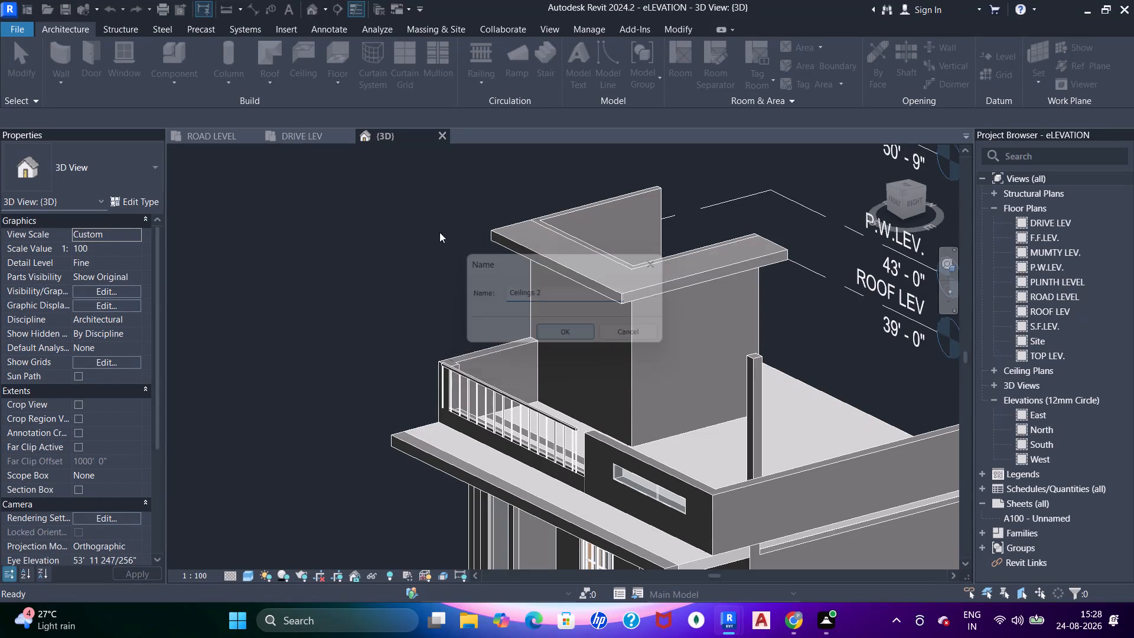
Check the reference elevation in the DRIVE LEV plan and start an extrusion for the new in-place ceiling.
left_click(301, 134)
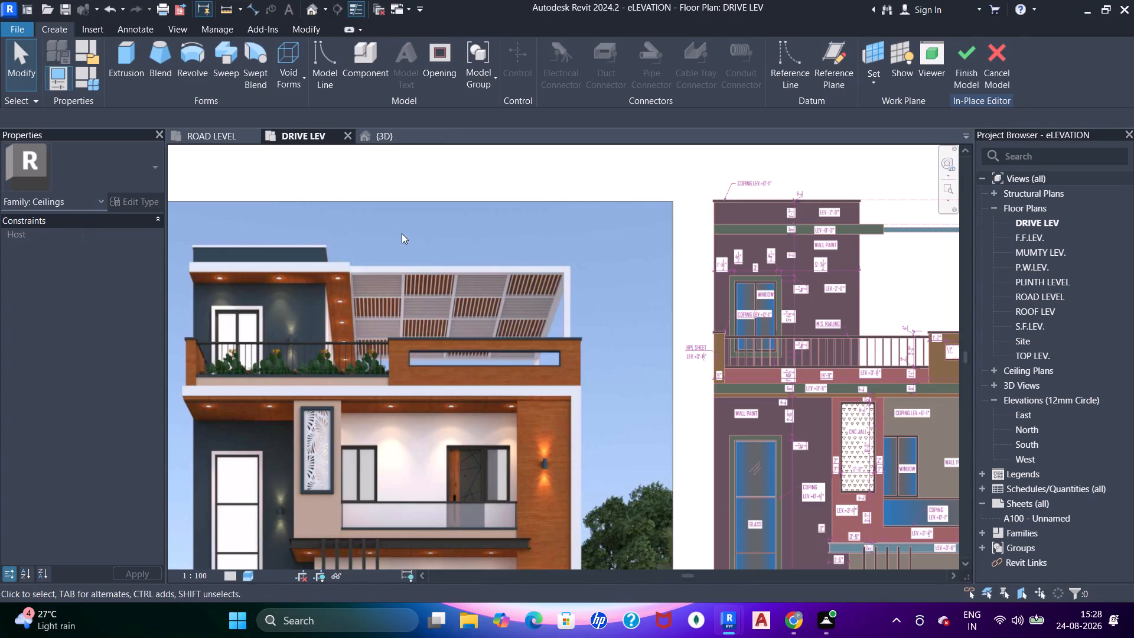
left_click(124, 44)
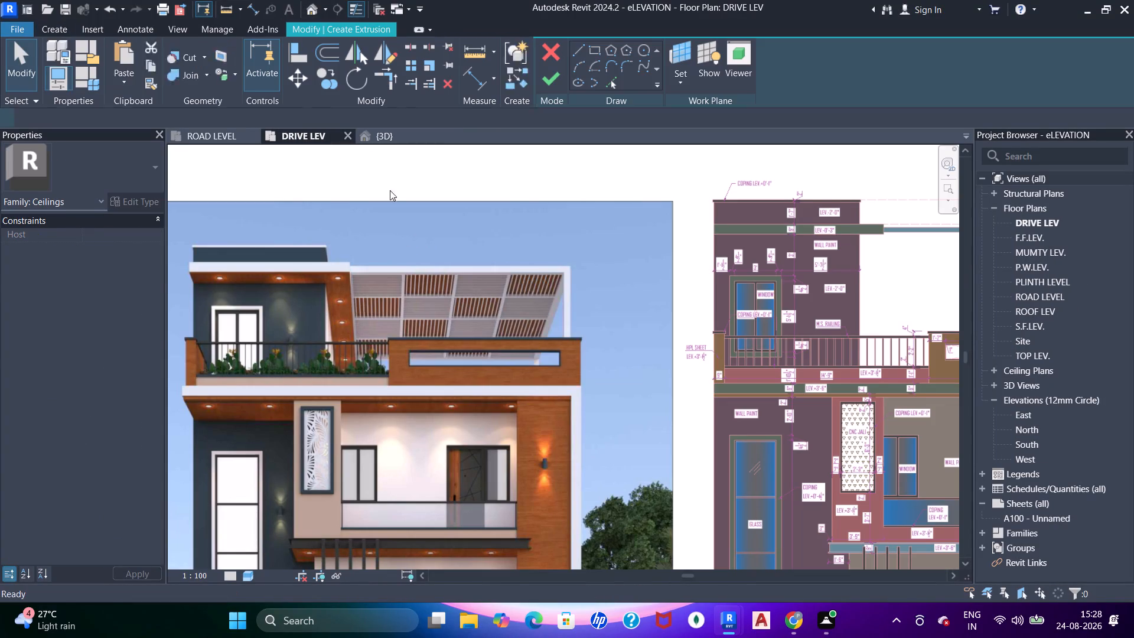
left_click(382, 143)
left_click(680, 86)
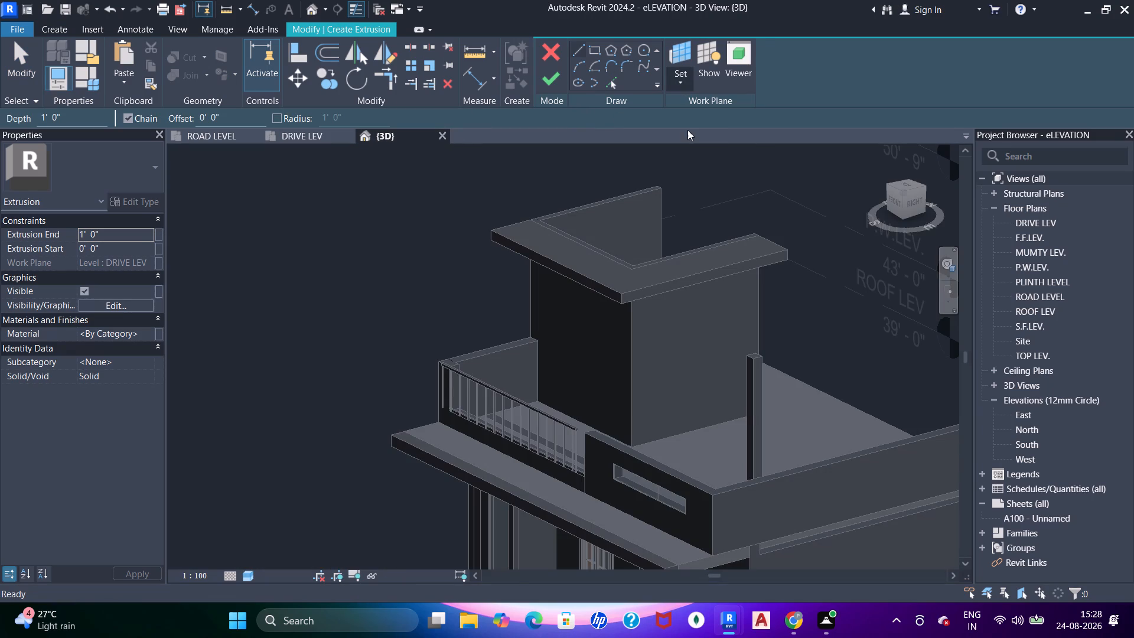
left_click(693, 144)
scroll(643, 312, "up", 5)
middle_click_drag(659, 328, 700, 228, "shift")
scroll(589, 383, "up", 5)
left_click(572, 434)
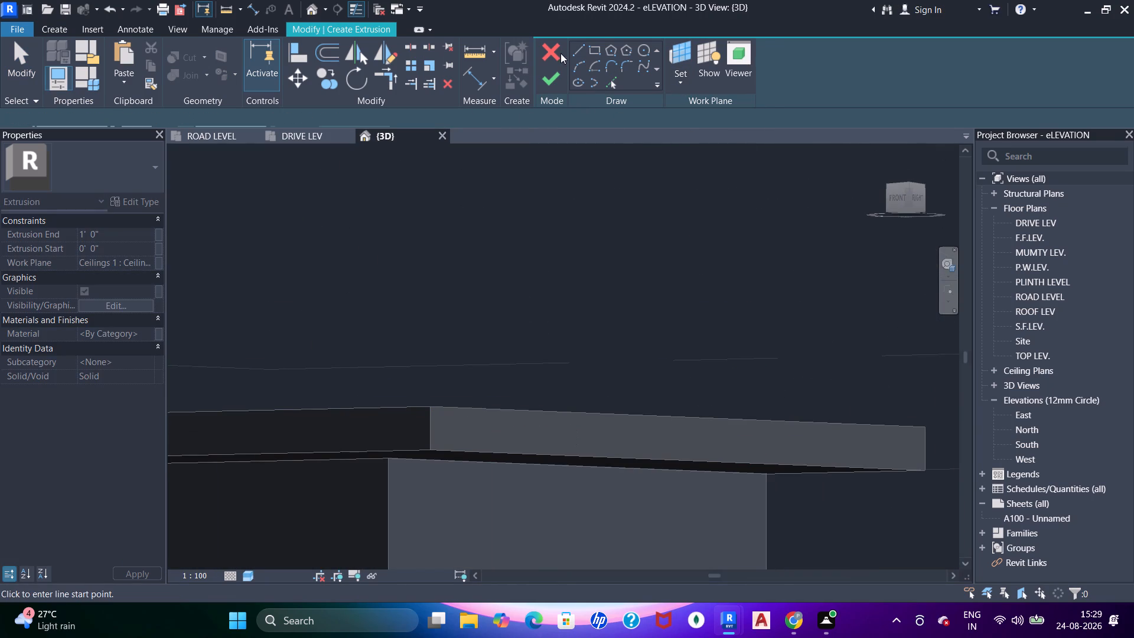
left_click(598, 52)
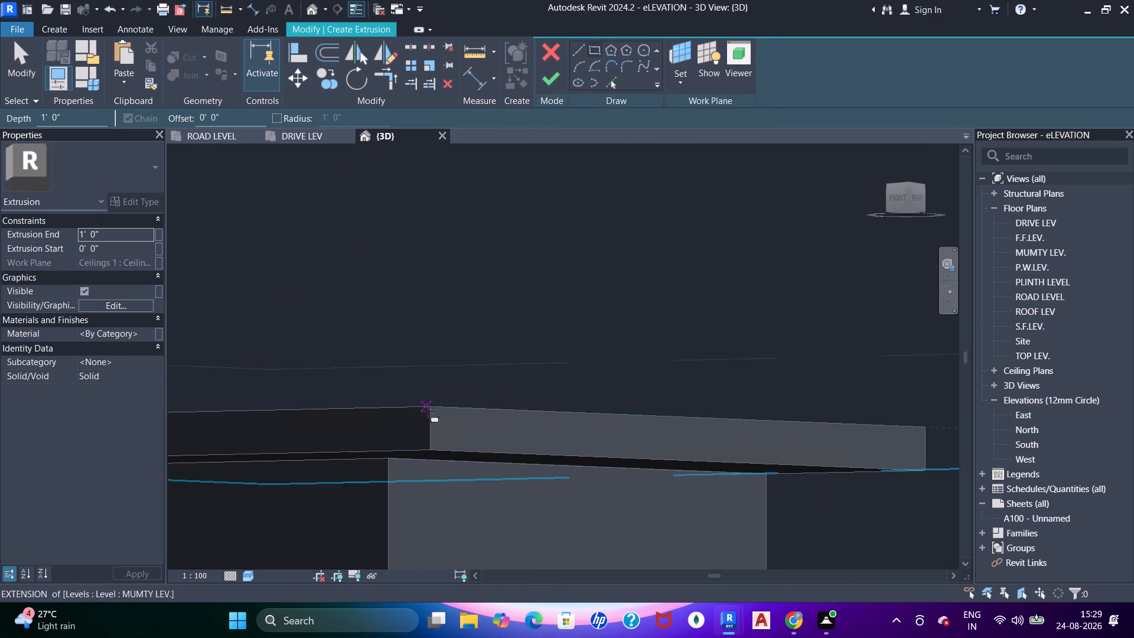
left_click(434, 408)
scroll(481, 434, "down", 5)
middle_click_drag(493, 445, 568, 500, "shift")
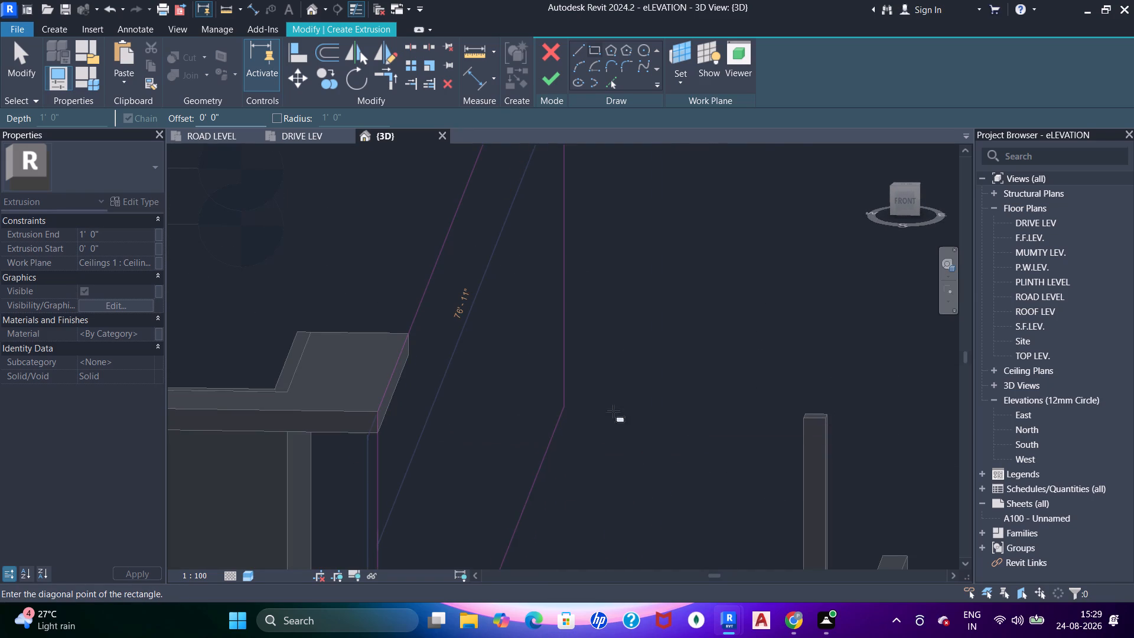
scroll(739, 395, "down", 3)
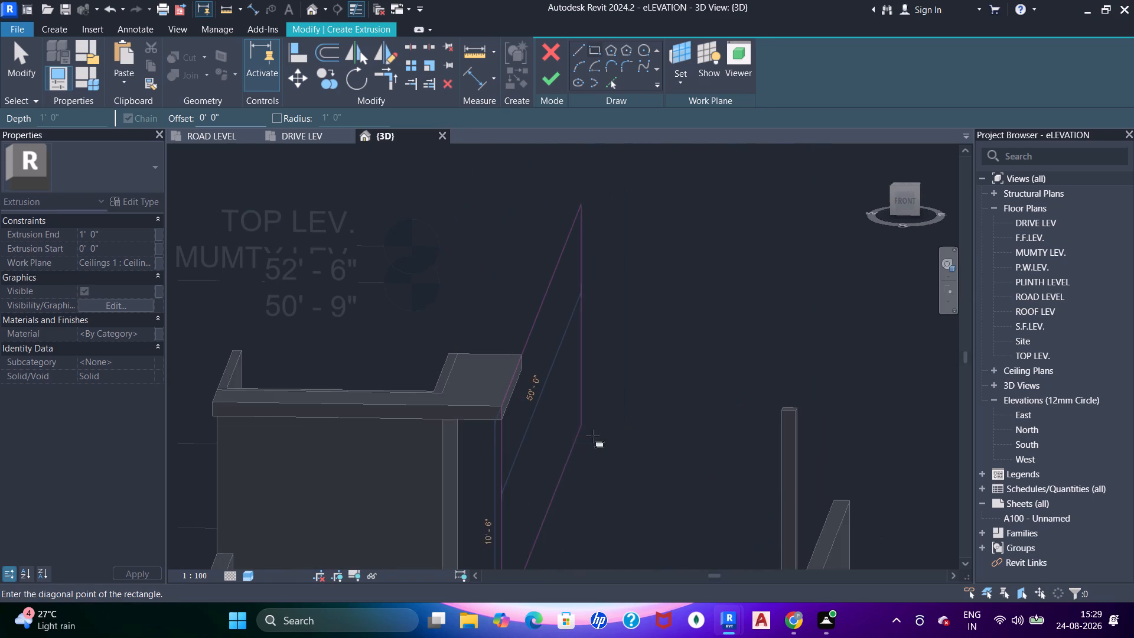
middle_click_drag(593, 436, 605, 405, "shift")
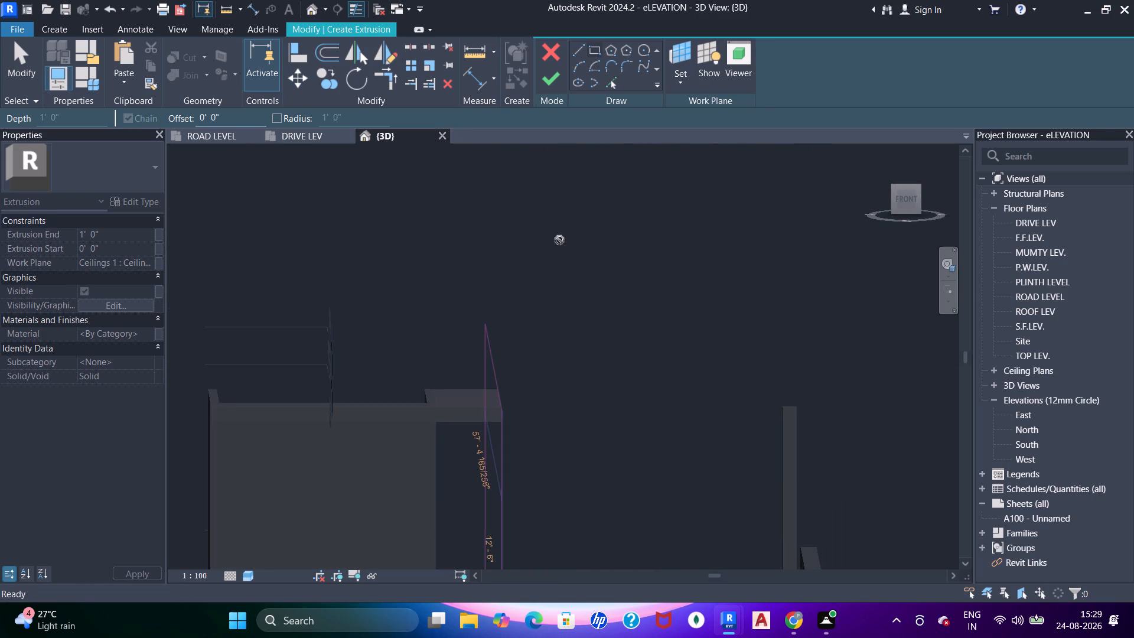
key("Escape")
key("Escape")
Set the extrusion's work plane to the underside of the mumty's projecting ceiling.
left_click(682, 79)
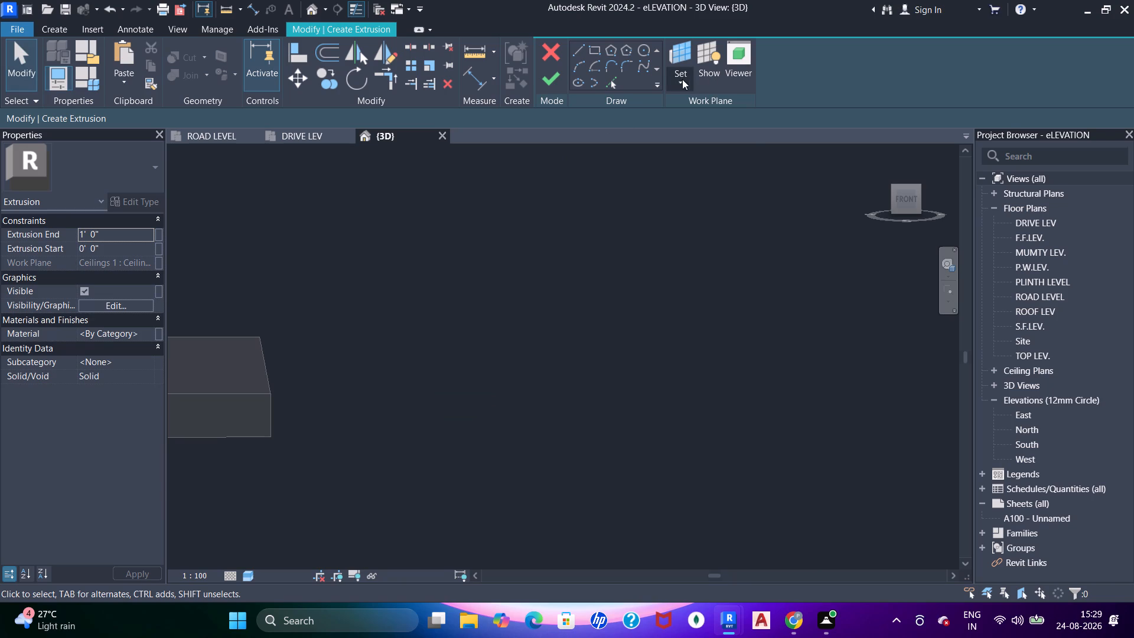
left_click_drag(676, 135, 682, 134)
middle_click_drag(271, 435, 312, 439)
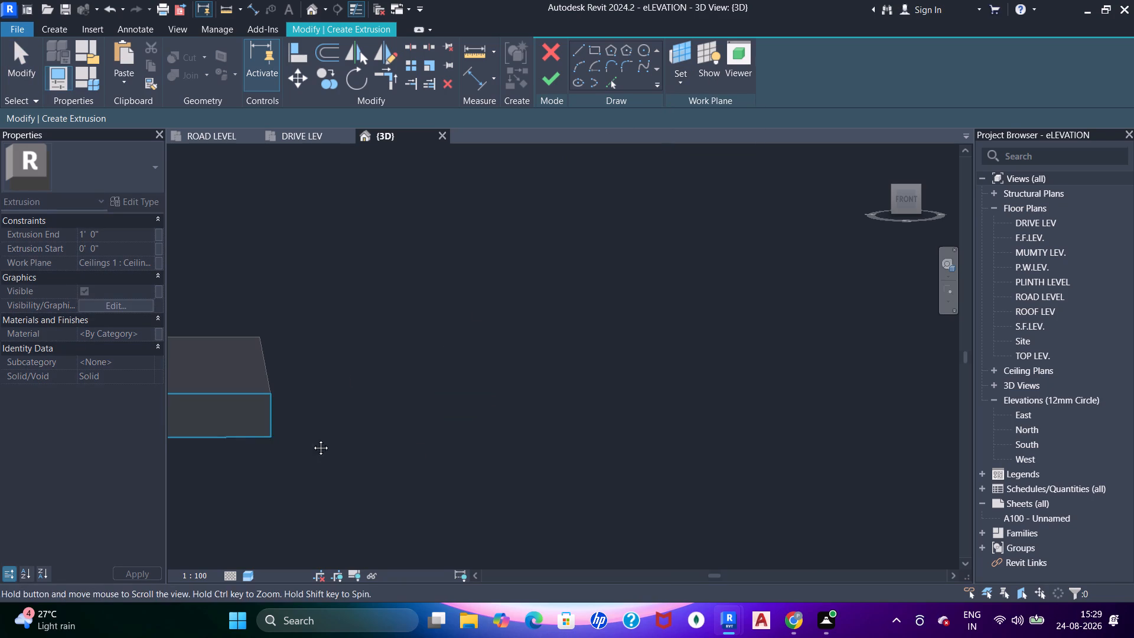
middle_click_drag(312, 439, 426, 442)
scroll(416, 442, "down", 4)
middle_click_drag(416, 442, 557, 442)
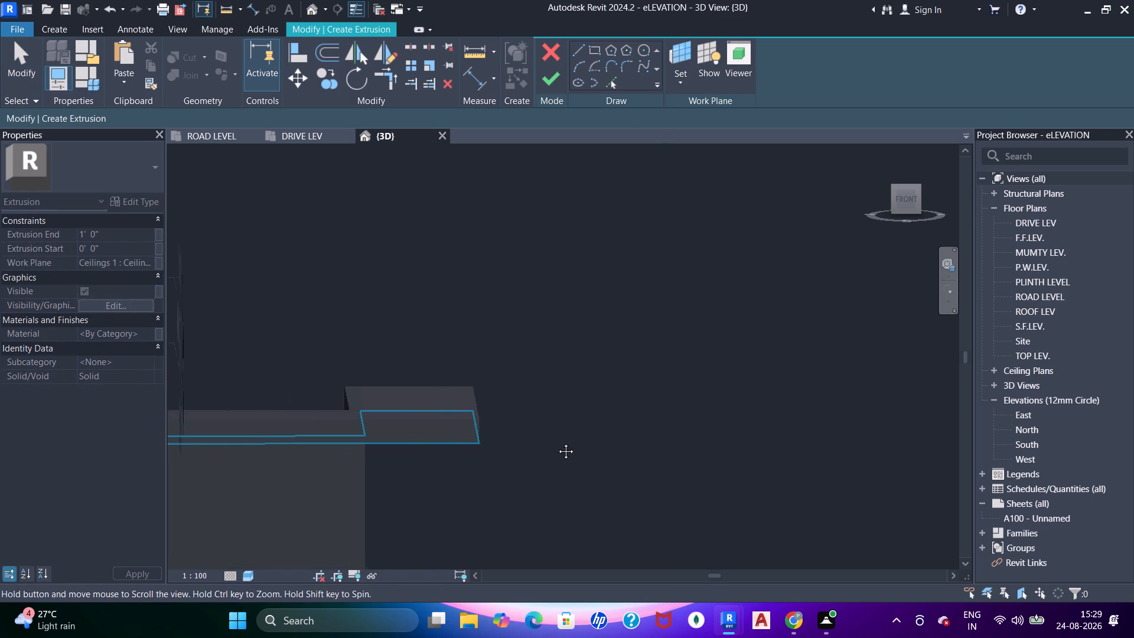
middle_click_drag(557, 442, 562, 442)
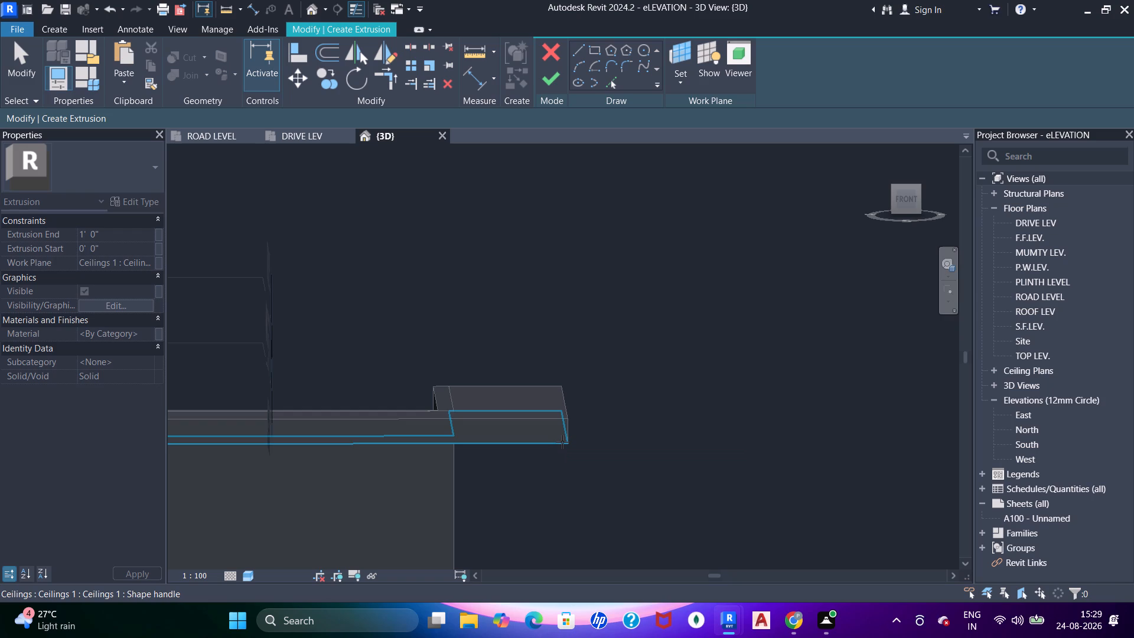
left_click(562, 442)
Sketch a rectangle 3' wide and about 11'-10" long from the mumty ceiling's front corner toward the rooftop column.
left_click(590, 45)
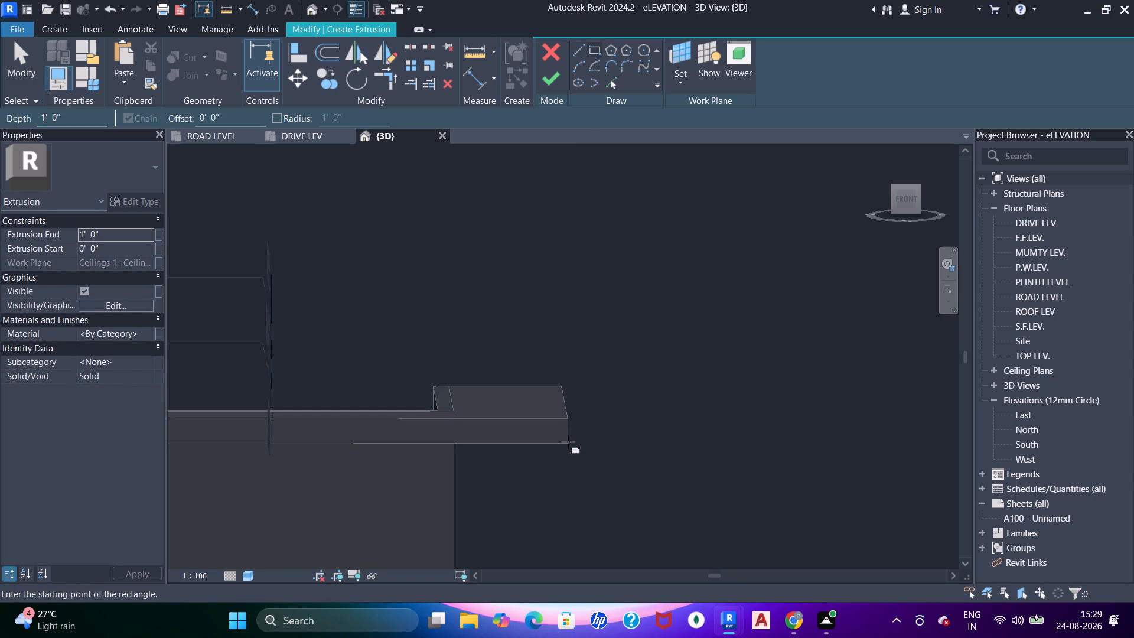
middle_click_drag(569, 451, 569, 385, "shift")
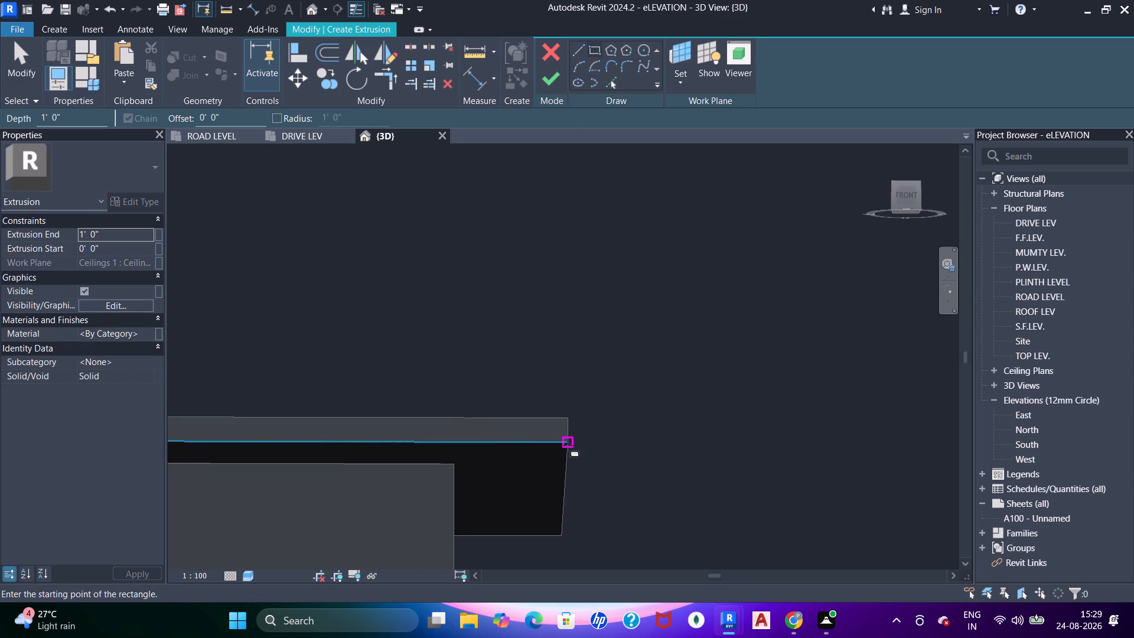
left_click(568, 442)
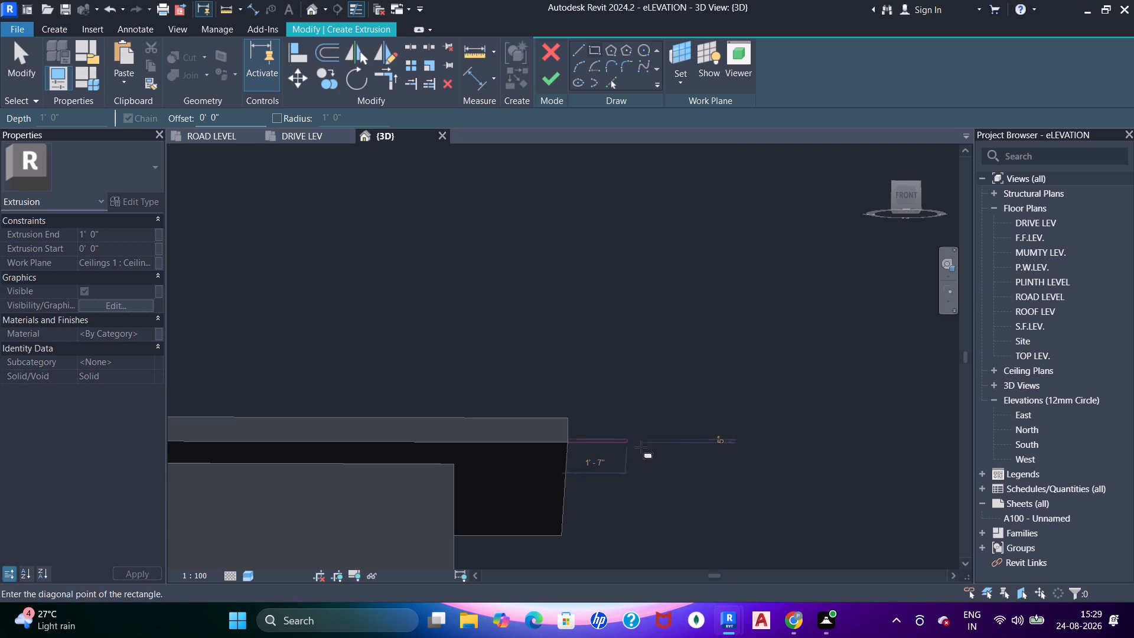
scroll(642, 448, "down", 7)
middle_click_drag(777, 561, 796, 582, "shift")
middle_click_drag(722, 444, 769, 528, "shift")
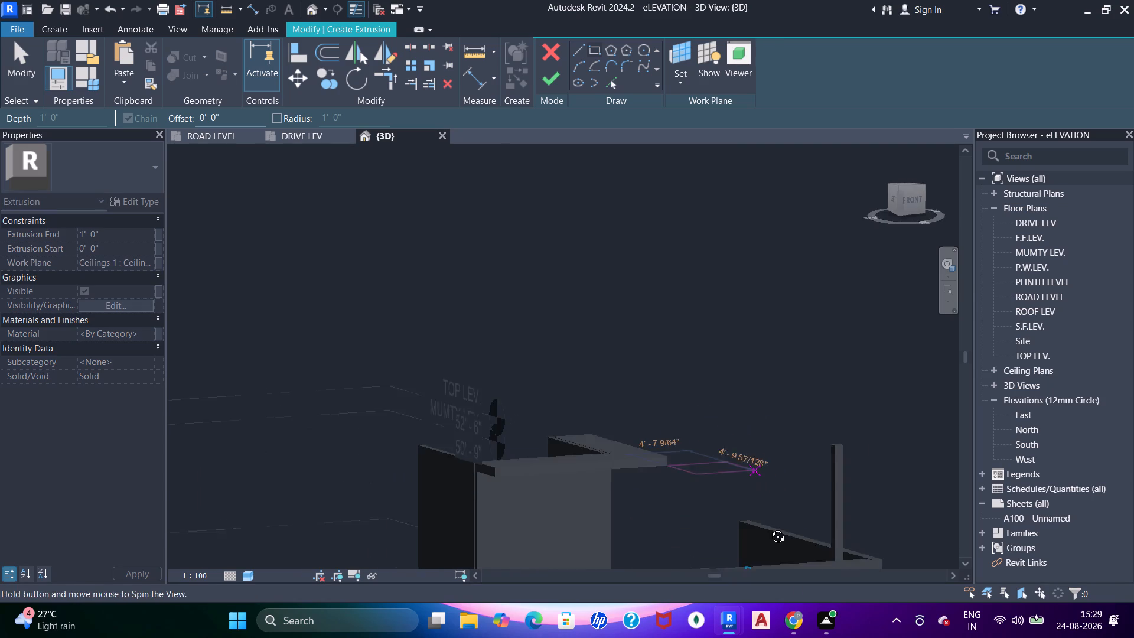
scroll(827, 453, "up", 5)
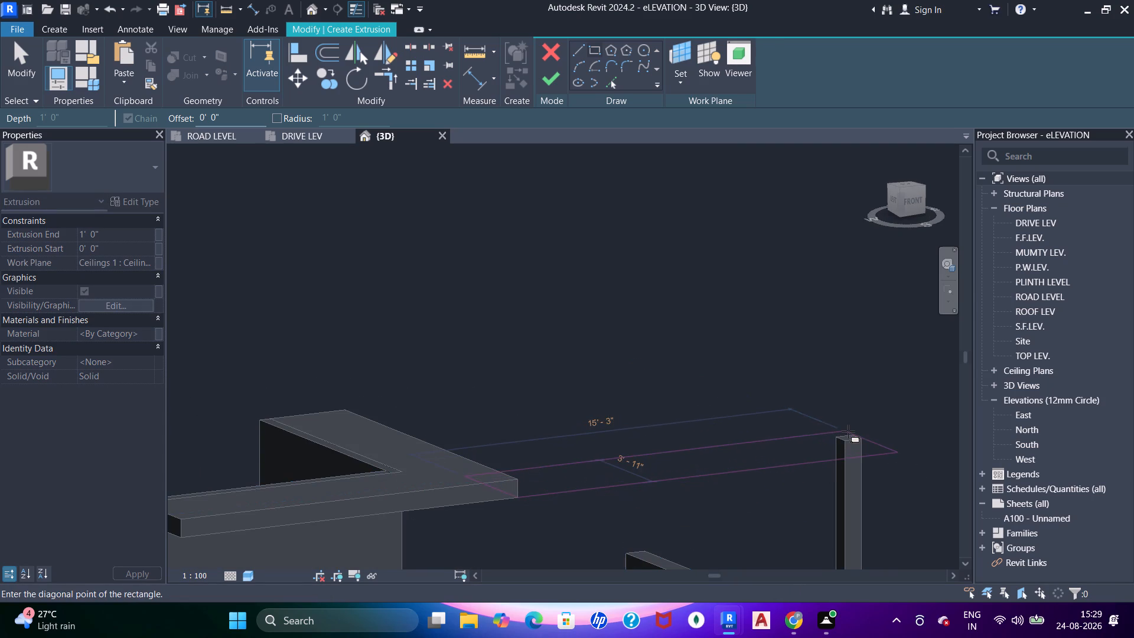
middle_click_drag(824, 422, 561, 444, "shift")
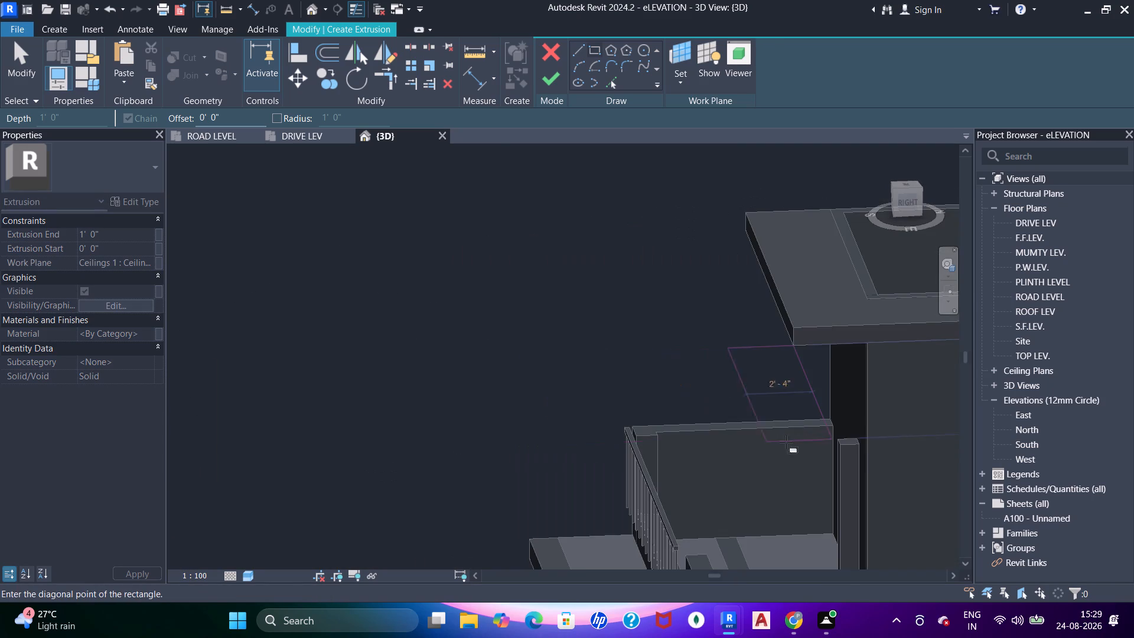
middle_click_drag(836, 447, 669, 447)
middle_click_drag(737, 438, 671, 424)
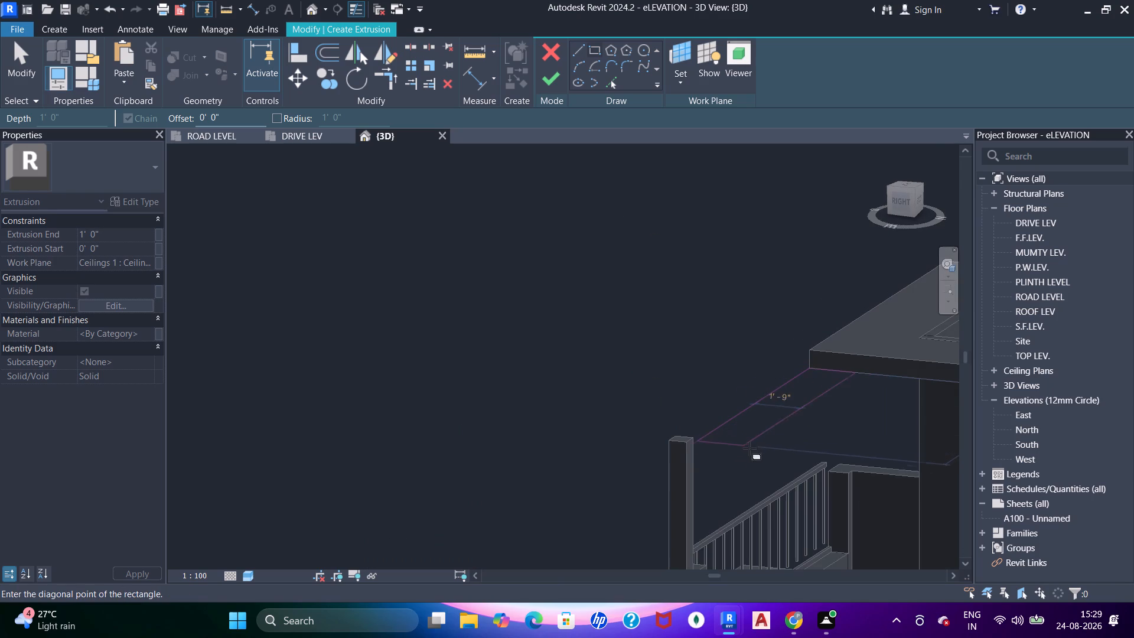
middle_click_drag(771, 453, 814, 475, "shift")
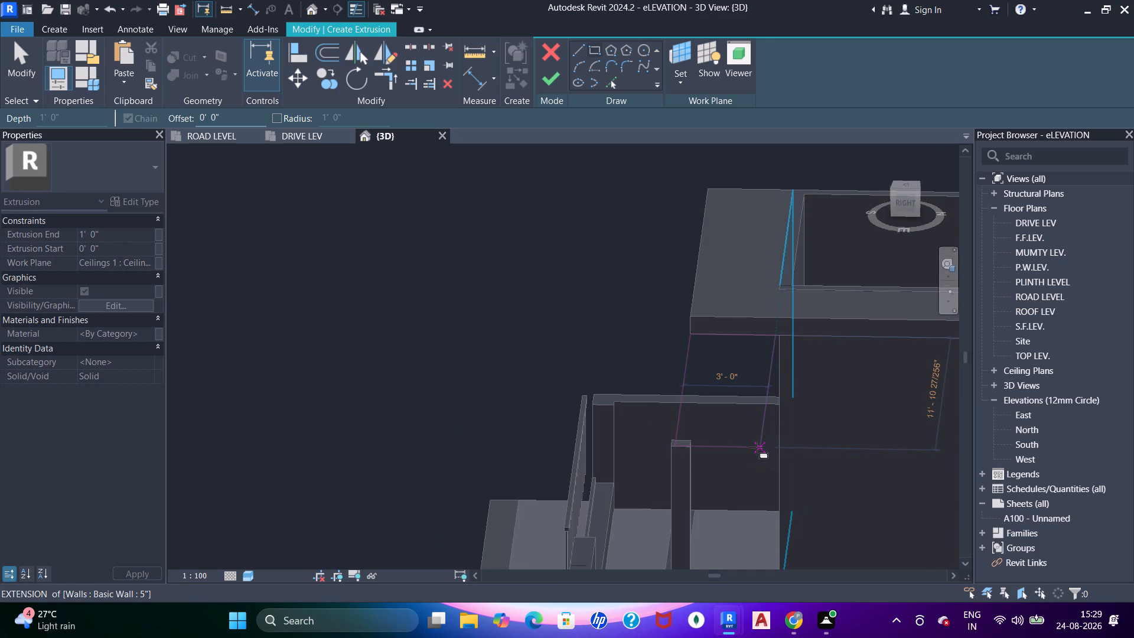
left_click(762, 446)
key("Escape")
key("Escape")
Align the rectangle's column-side edge with the rooftop column's face toward the mumty.
scroll(690, 453, "down", 4)
key("grave")
middle_click_drag(631, 467, 716, 510, "shift")
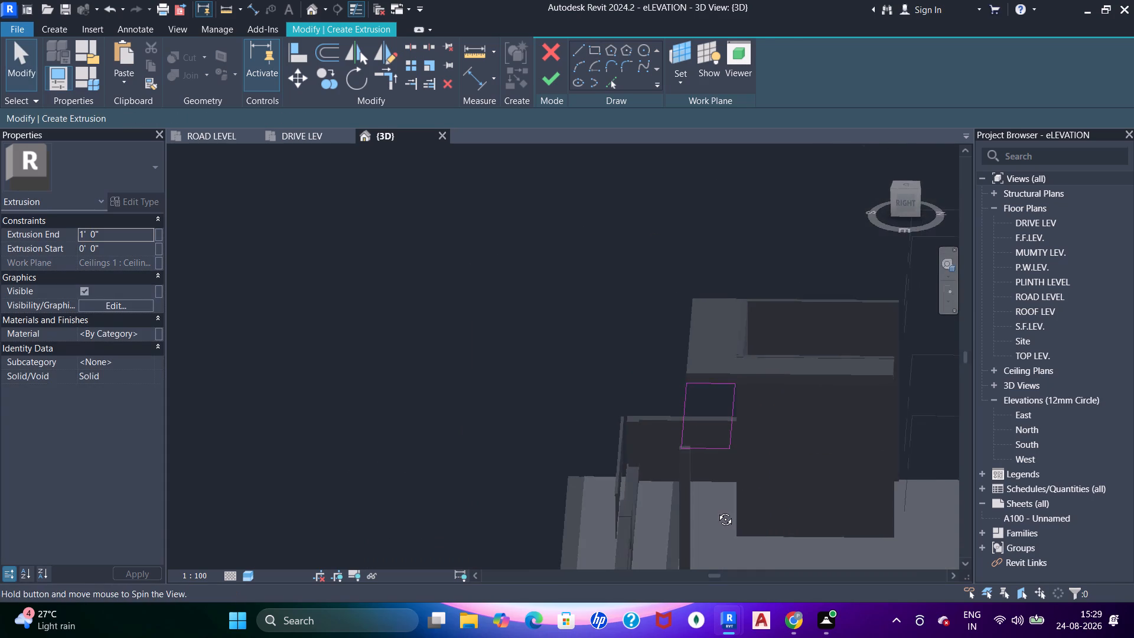
middle_click_drag(716, 510, 836, 507, "shift")
scroll(687, 472, "up", 4)
middle_click_drag(677, 484, 686, 359, "shift")
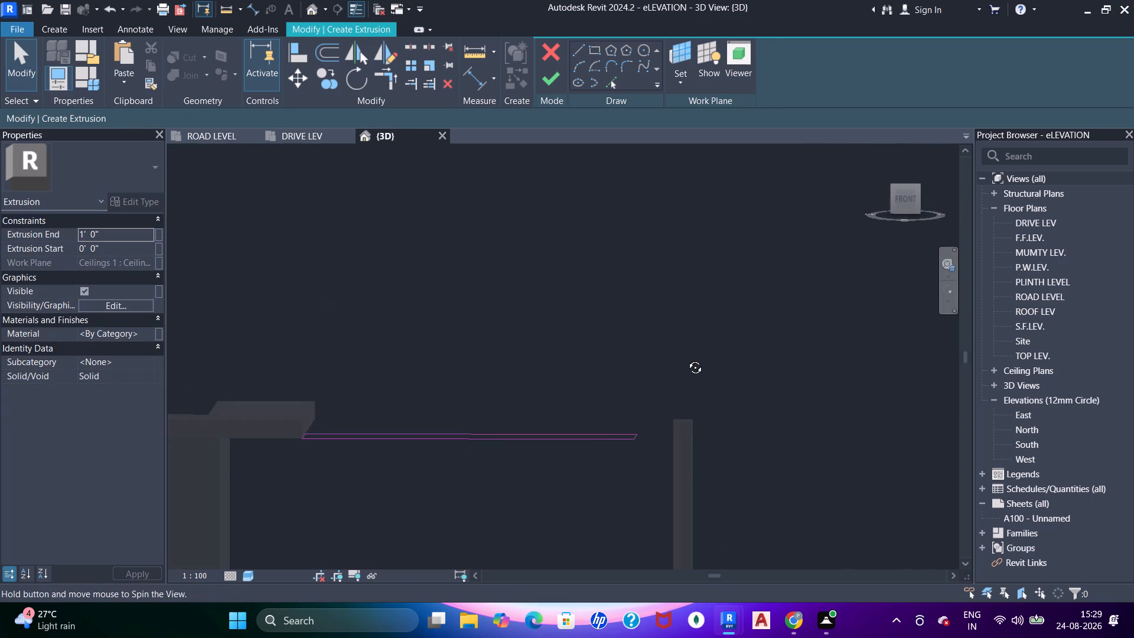
middle_click_drag(686, 359, 689, 387, "shift")
scroll(679, 432, "up", 3)
middle_click_drag(672, 437, 676, 425, "shift")
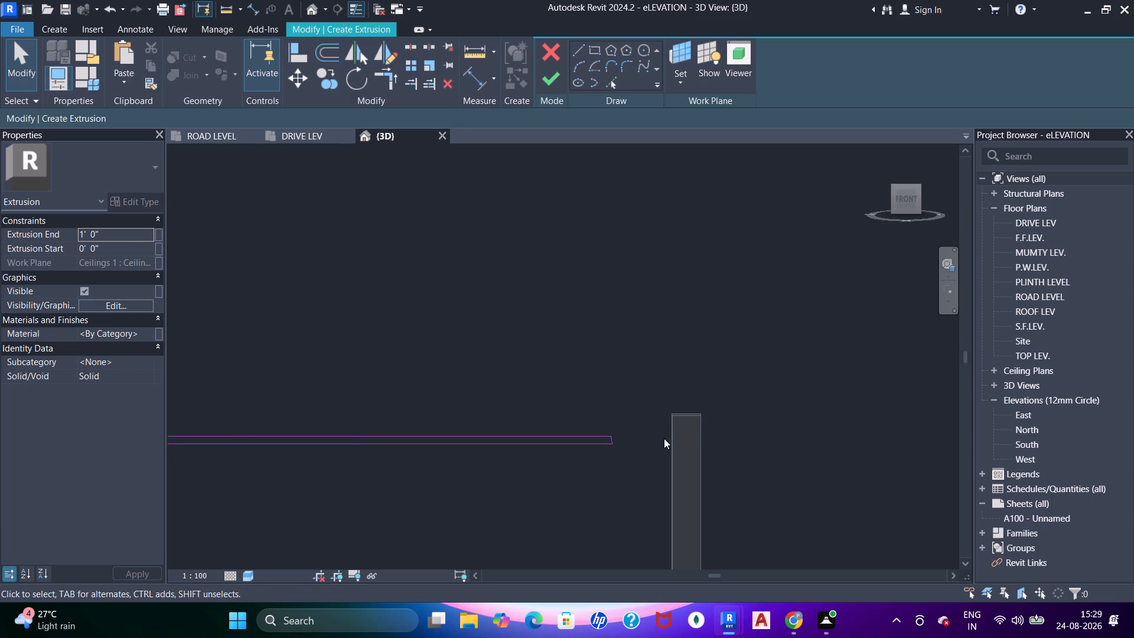
key("a")
key("a")
key("a")
left_click_drag(670, 450, 659, 448)
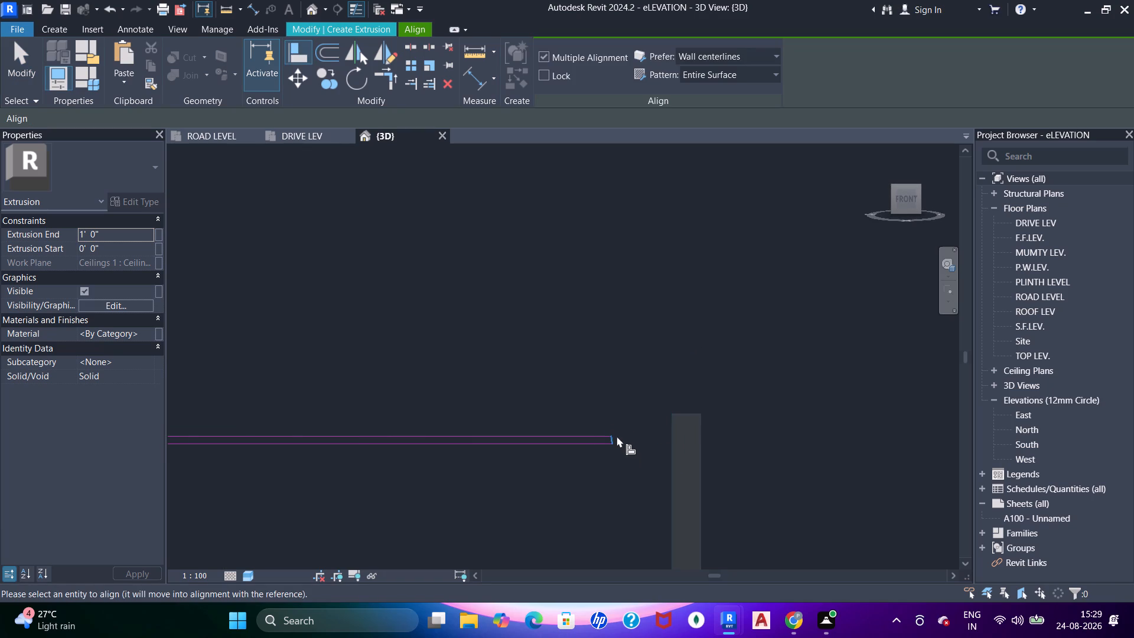
middle_click_drag(611, 439, 623, 504, "shift")
left_click(607, 441)
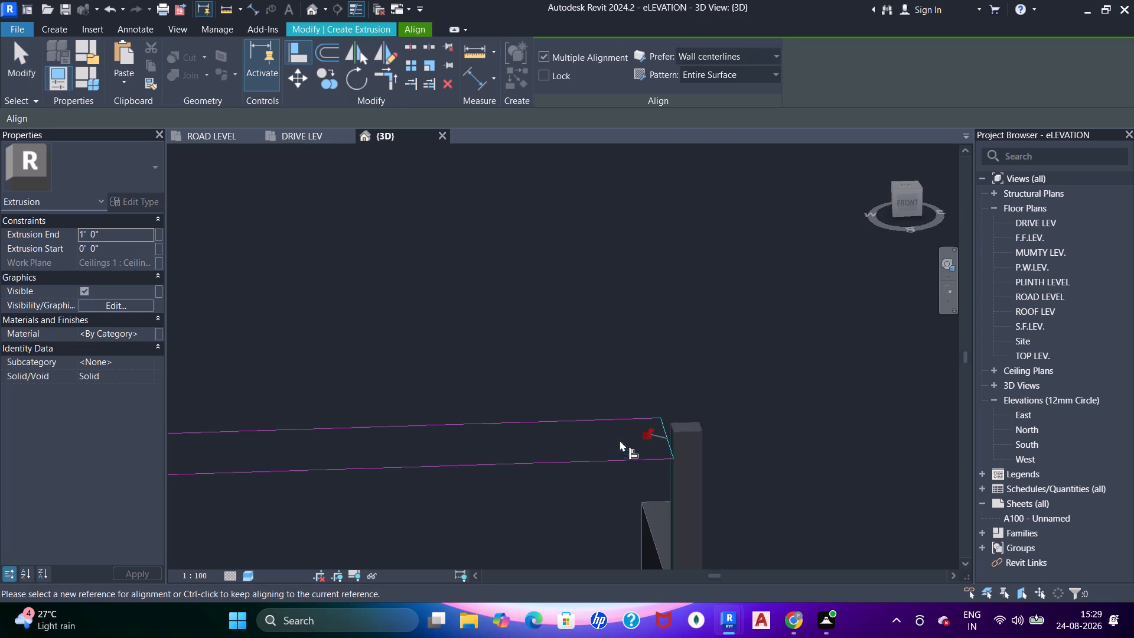
key("Escape")
key("Escape")
Complete the sketch as a 1' deep extrusion and finish the in-place ceiling model.
scroll(689, 431, "down", 3)
middle_click_drag(695, 466, 572, 428, "shift")
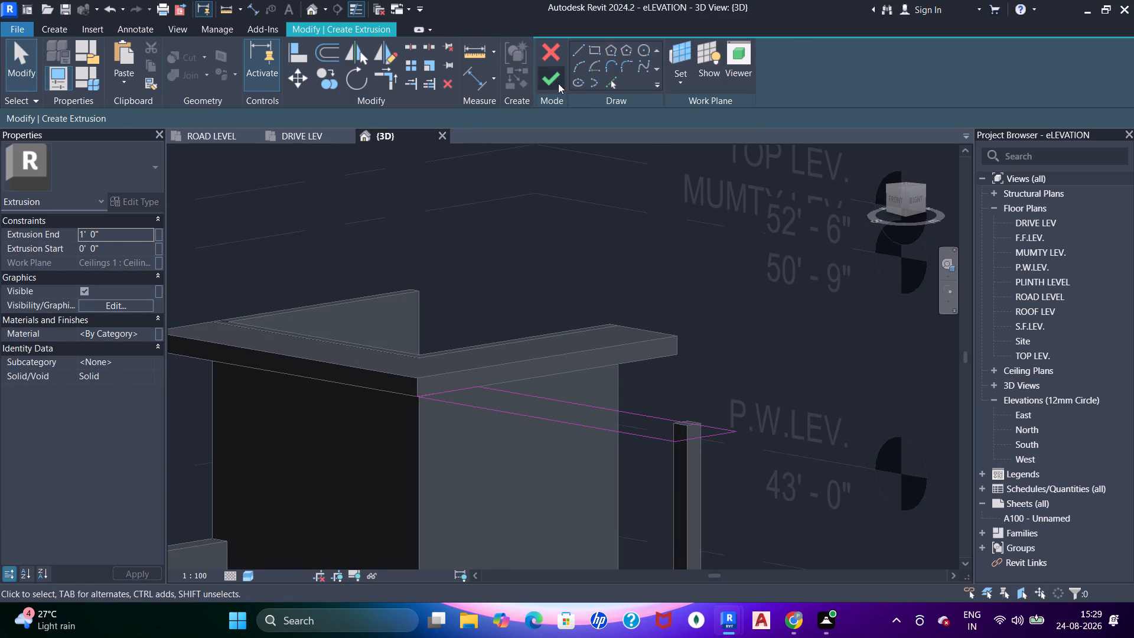
left_click(558, 83)
scroll(704, 413, "down", 2)
middle_click_drag(535, 434, 653, 442, "shift")
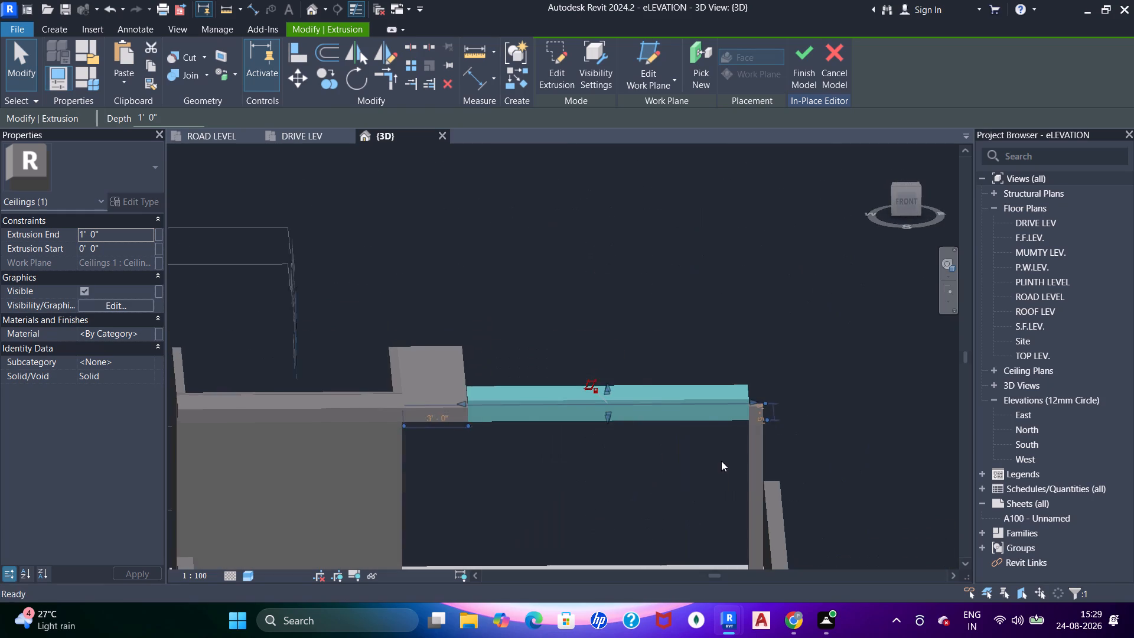
key("Escape")
middle_click_drag(769, 470, 662, 450, "shift")
middle_click_drag(619, 448, 752, 493, "shift")
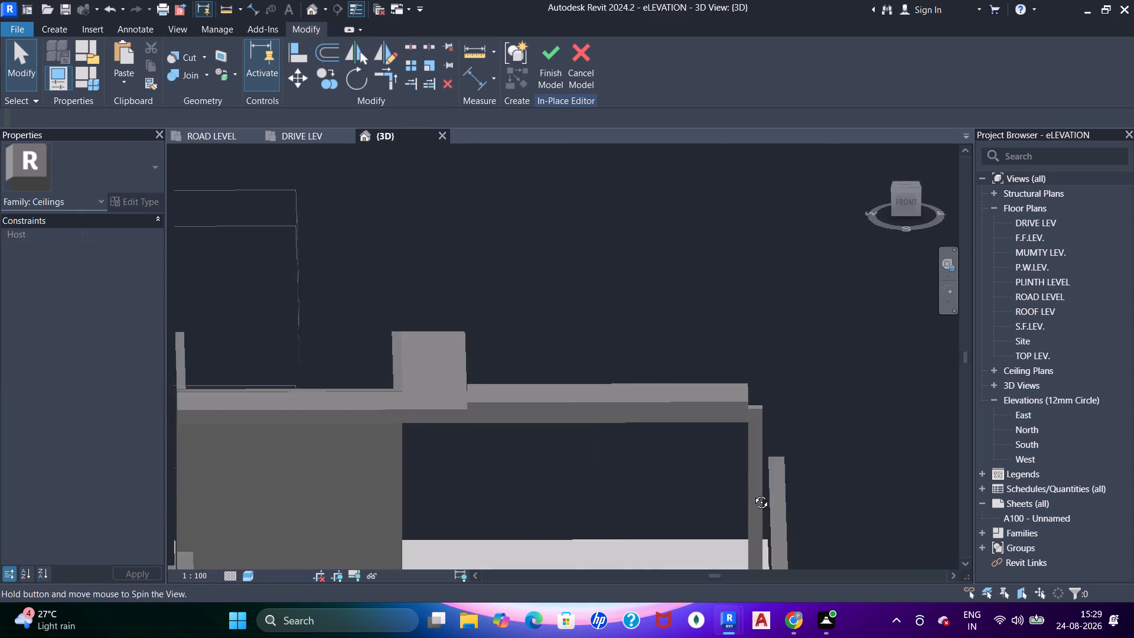
middle_click_drag(752, 493, 763, 468, "shift")
scroll(757, 424, "up", 3)
left_click(548, 56)
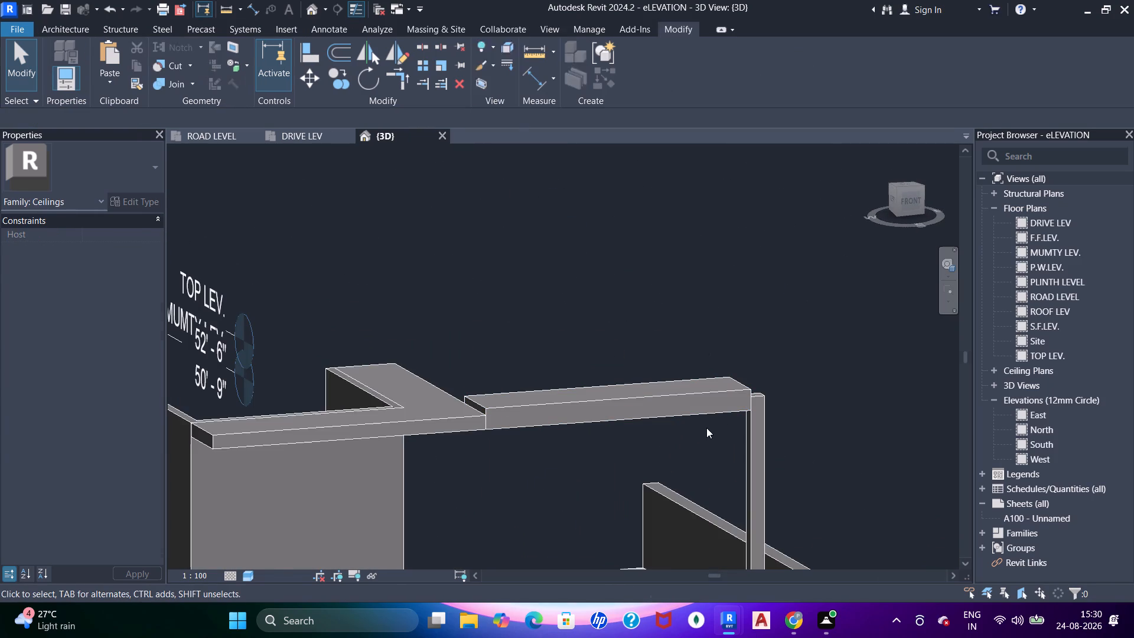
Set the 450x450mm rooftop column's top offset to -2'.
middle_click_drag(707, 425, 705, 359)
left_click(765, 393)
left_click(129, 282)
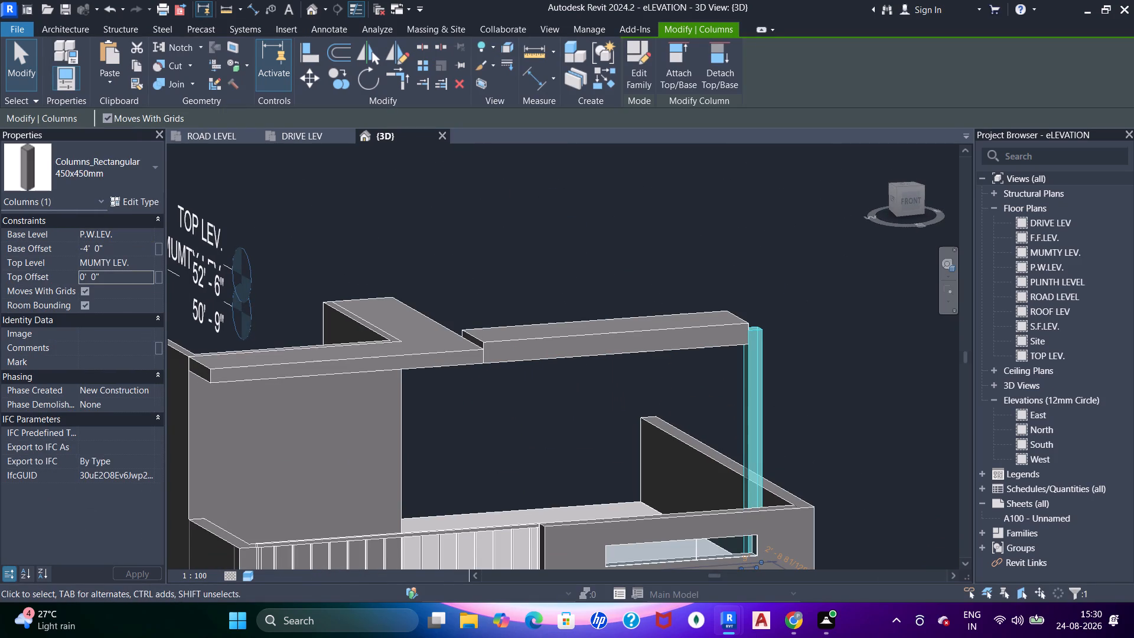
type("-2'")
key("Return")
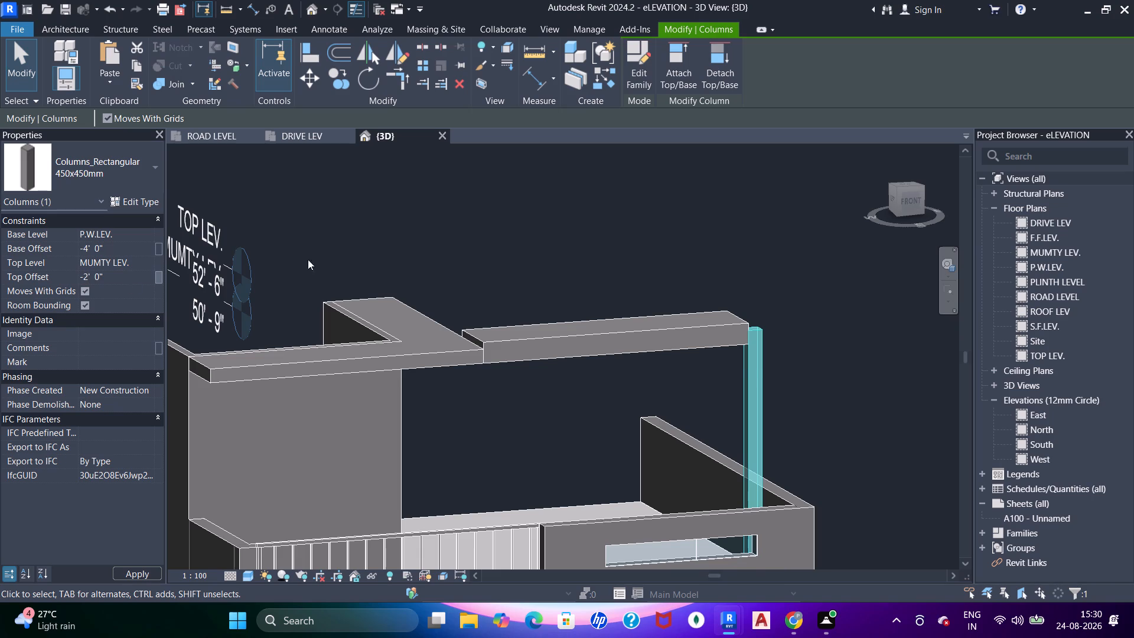
Set the 450x450mm rooftop column's top offset to -1'.
left_click(131, 277)
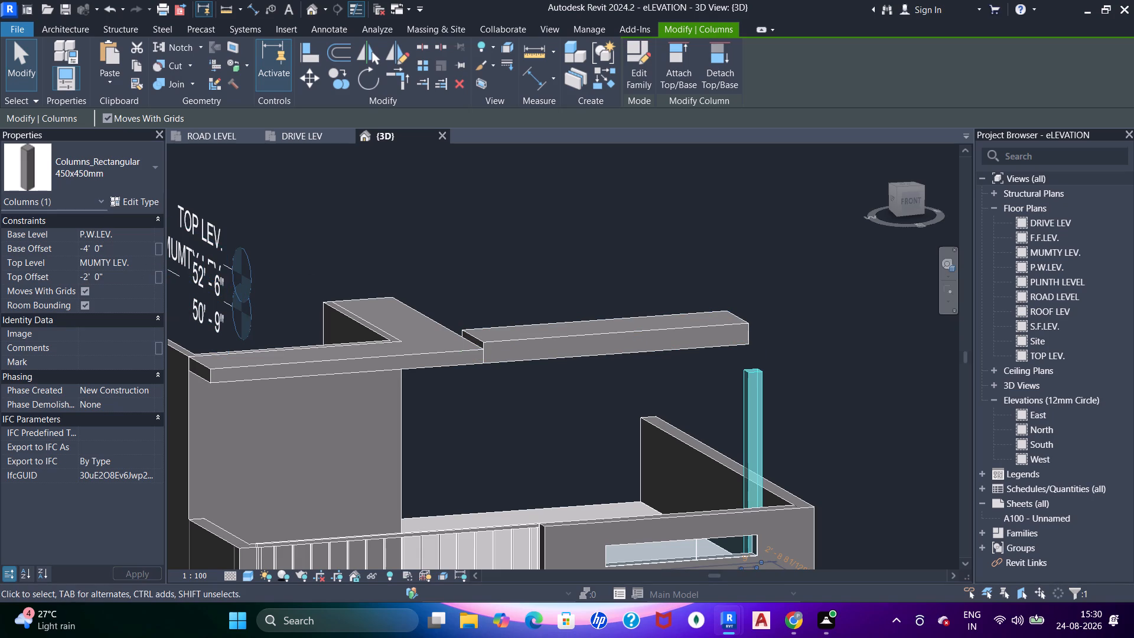
type("-1'")
key("Return")
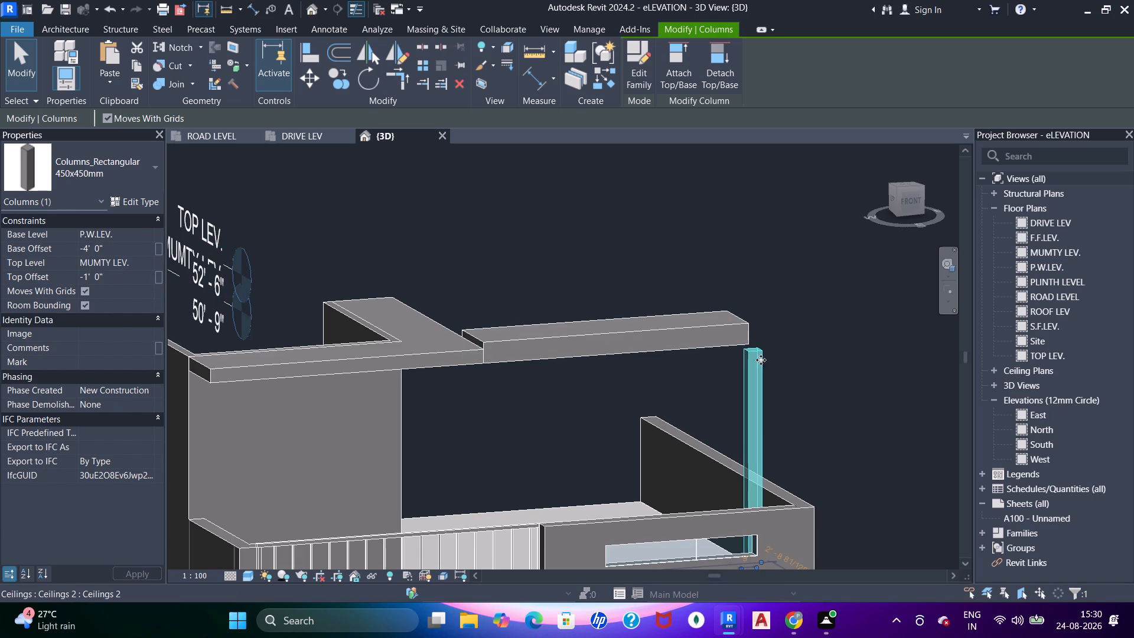
key("Escape")
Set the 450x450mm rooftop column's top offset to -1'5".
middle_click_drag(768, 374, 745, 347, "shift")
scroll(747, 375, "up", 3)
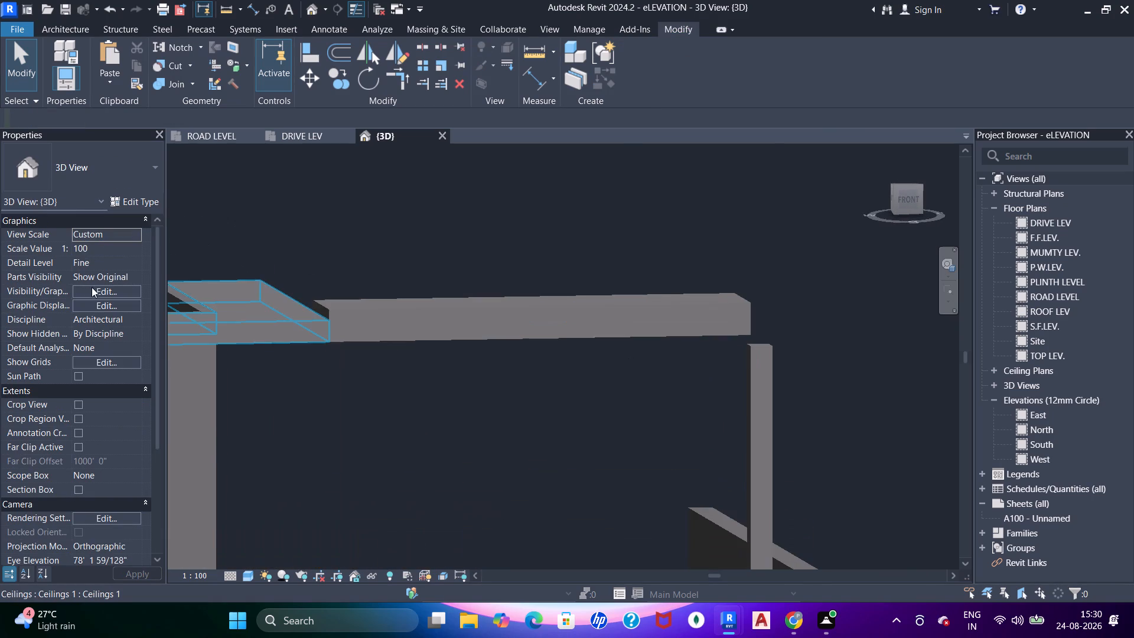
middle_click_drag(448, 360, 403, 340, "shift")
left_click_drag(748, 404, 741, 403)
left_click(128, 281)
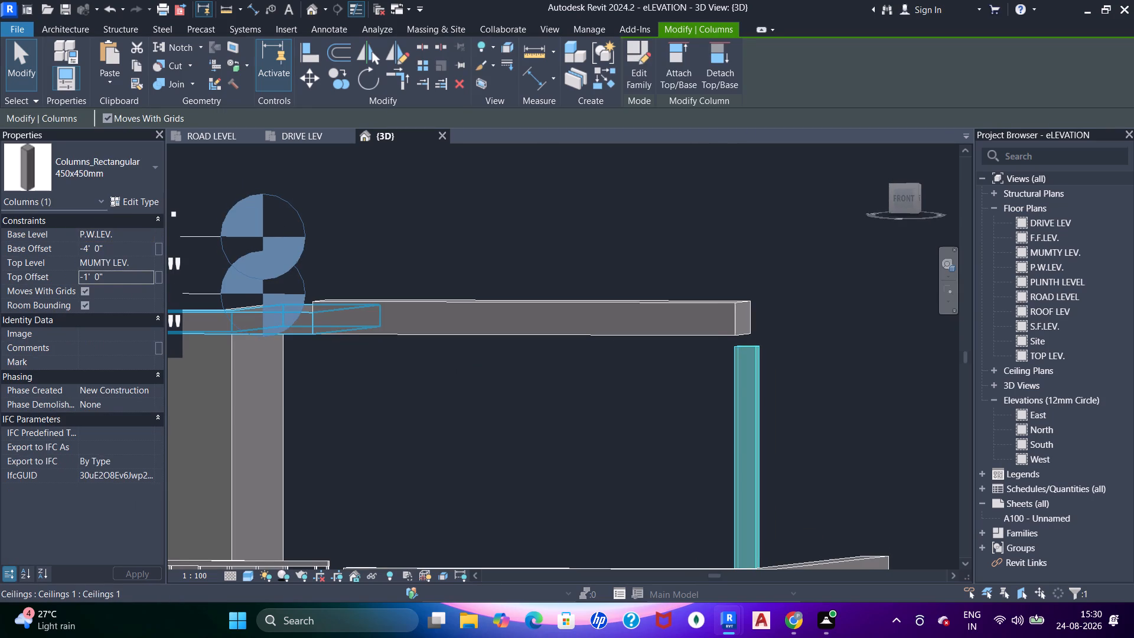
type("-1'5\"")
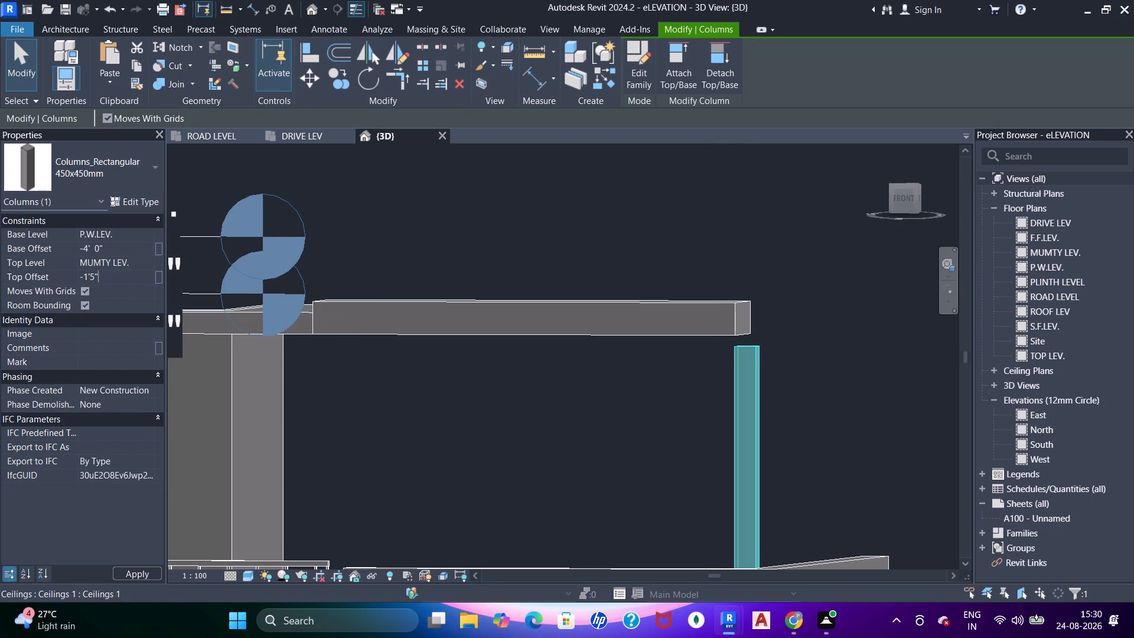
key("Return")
Set the 450x450mm rooftop column's top offset to -8".
left_click(116, 280)
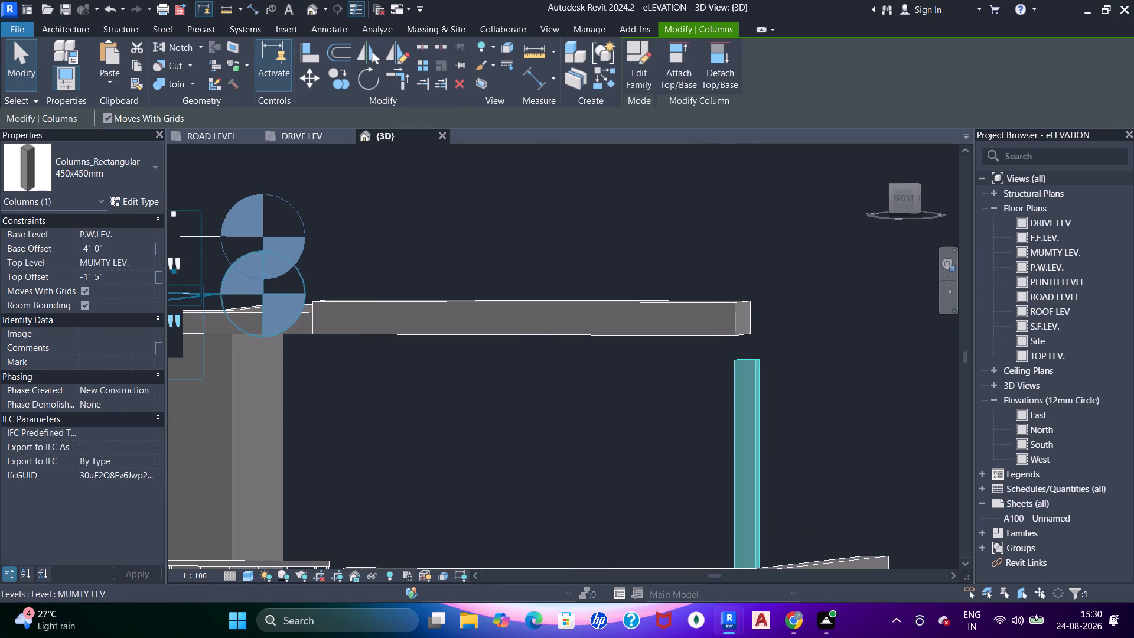
type("-8\"")
key("Return")
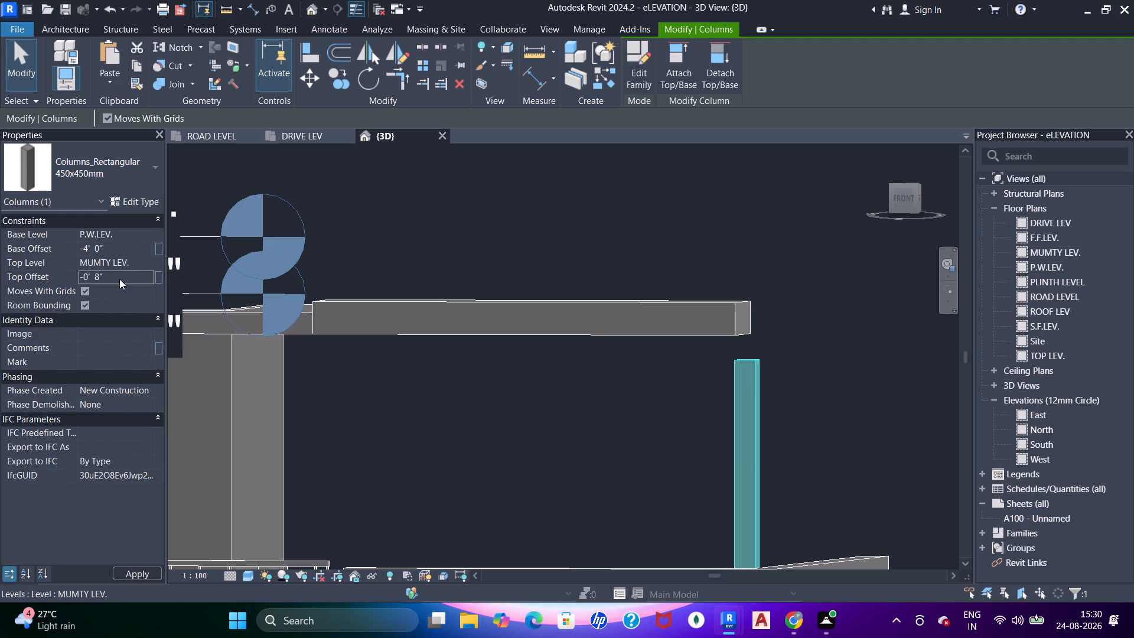
key("Escape")
Open the pergola ceiling strip beside the mumty for in-place editing in the 3D view.
middle_click_drag(617, 330, 636, 439, "shift")
left_click(586, 328)
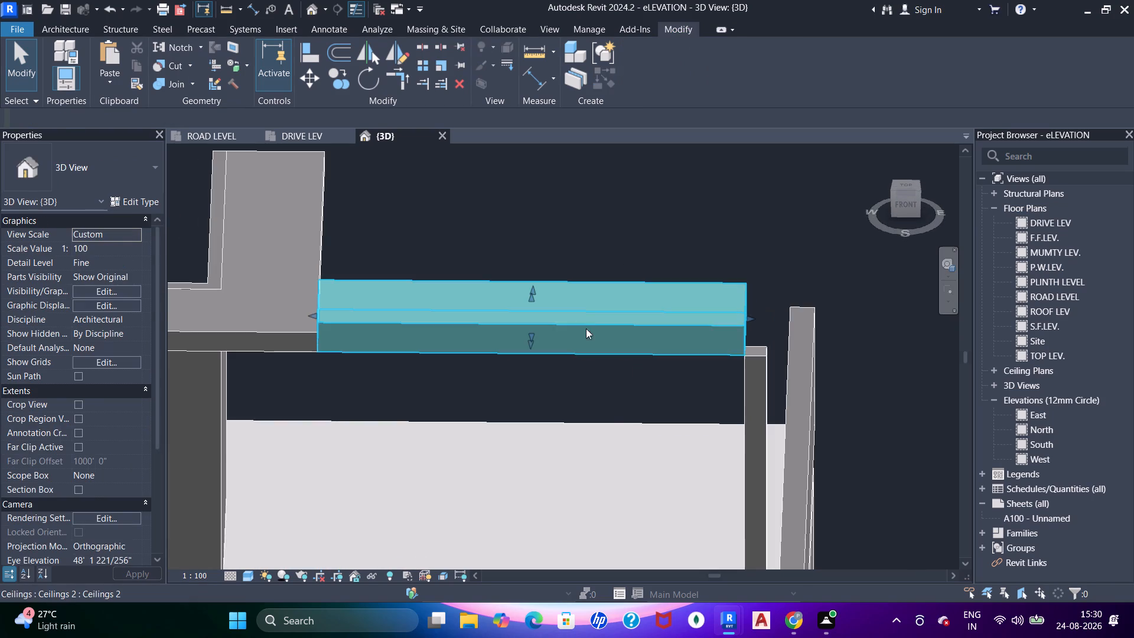
scroll(592, 327, "down", 2)
middle_click_drag(557, 362, 509, 328, "shift")
double_click(503, 326)
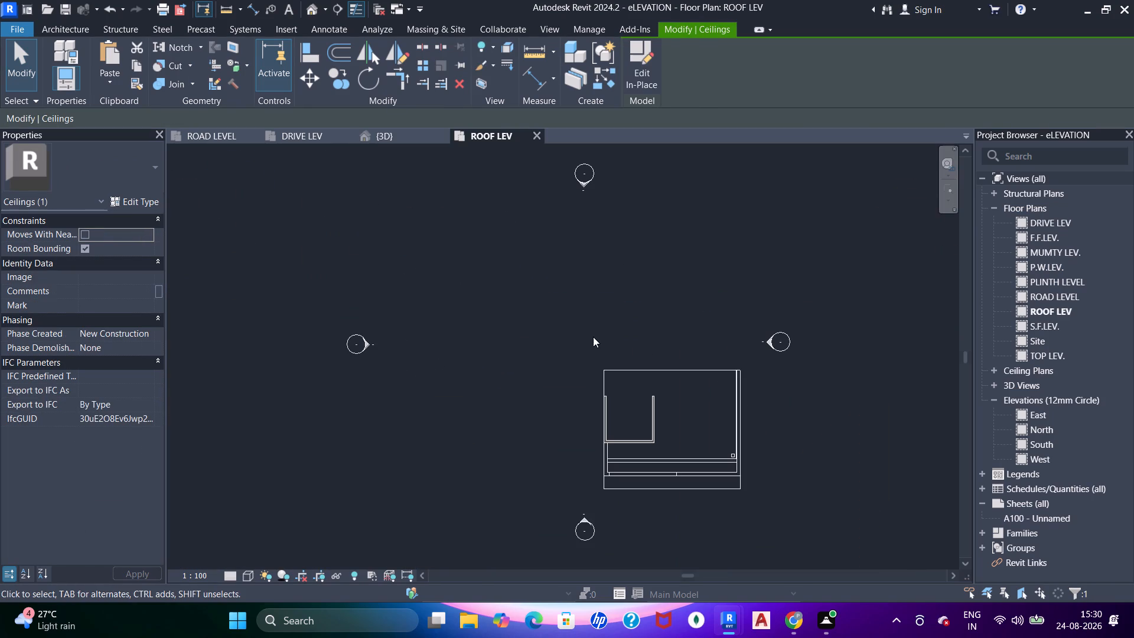
left_click(386, 134)
double_click(575, 323)
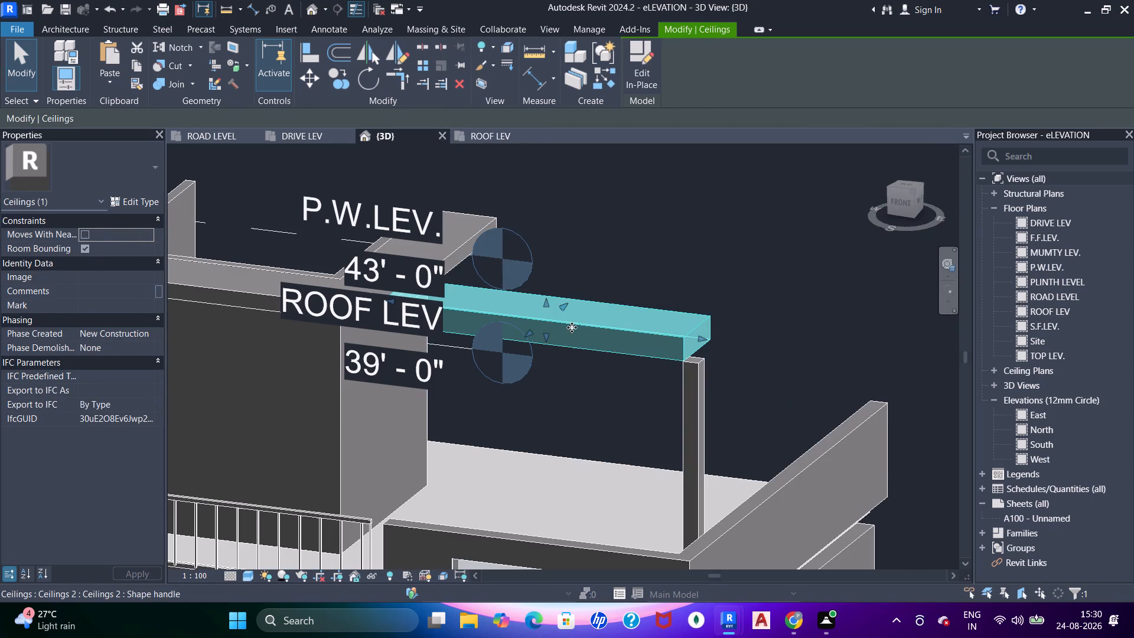
double_click(589, 325)
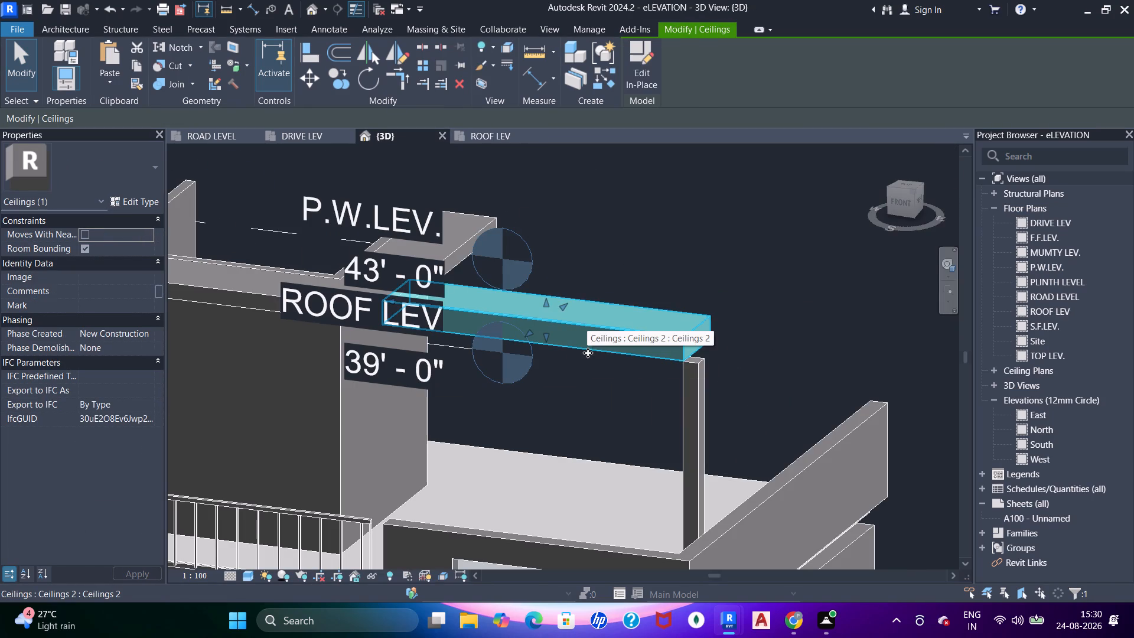
middle_click_drag(588, 353, 620, 269)
scroll(610, 312, "up", 2)
triple_click(609, 313)
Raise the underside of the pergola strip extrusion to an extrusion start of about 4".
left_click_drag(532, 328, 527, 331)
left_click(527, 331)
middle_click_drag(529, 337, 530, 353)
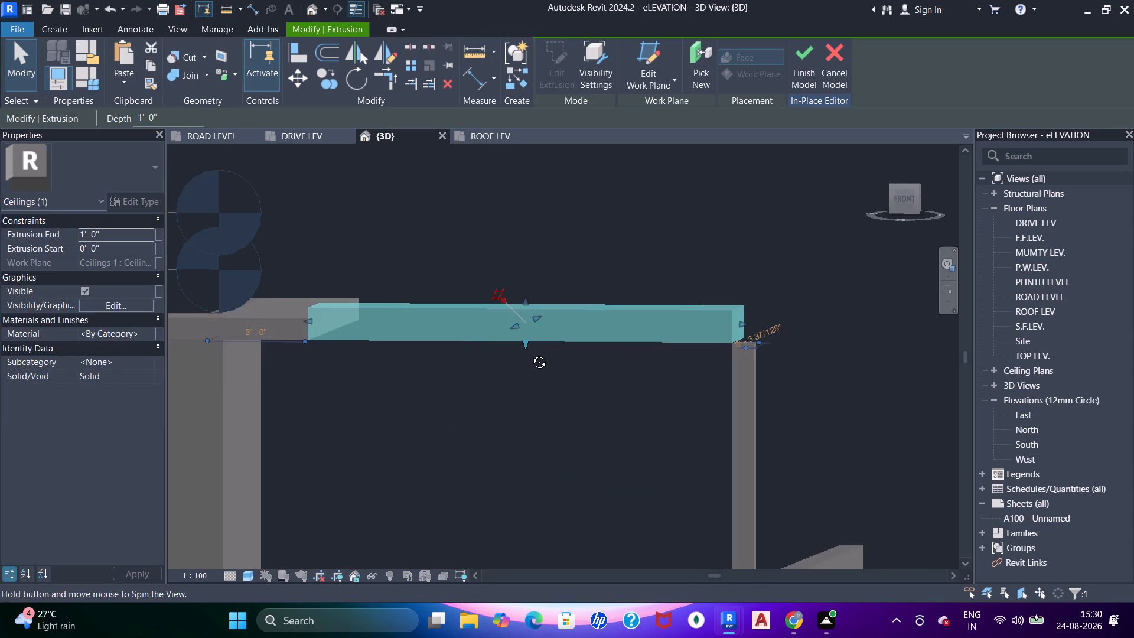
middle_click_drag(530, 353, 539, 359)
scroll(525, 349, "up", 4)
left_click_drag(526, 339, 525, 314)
Hide the Levels annotation category in the 3D view's visibility and graphics overrides.
middle_click_drag(568, 347, 553, 335)
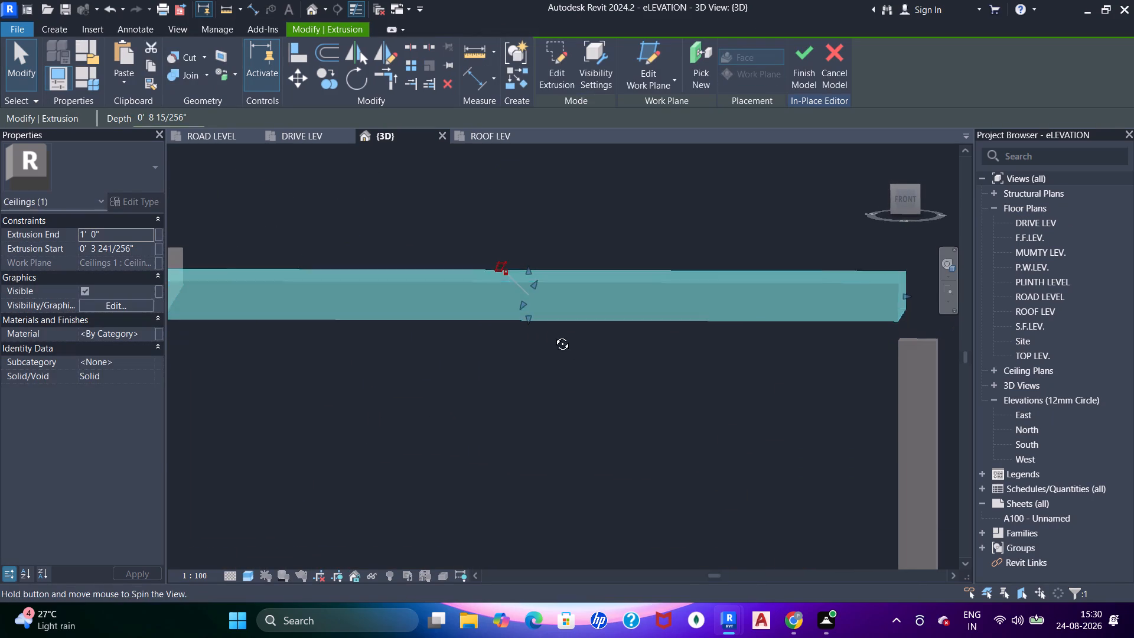
middle_click_drag(553, 335, 506, 316)
scroll(496, 319, "down", 3)
middle_click_drag(463, 310, 506, 365, "shift")
type("vg")
left_click(426, 113)
left_click(438, 148)
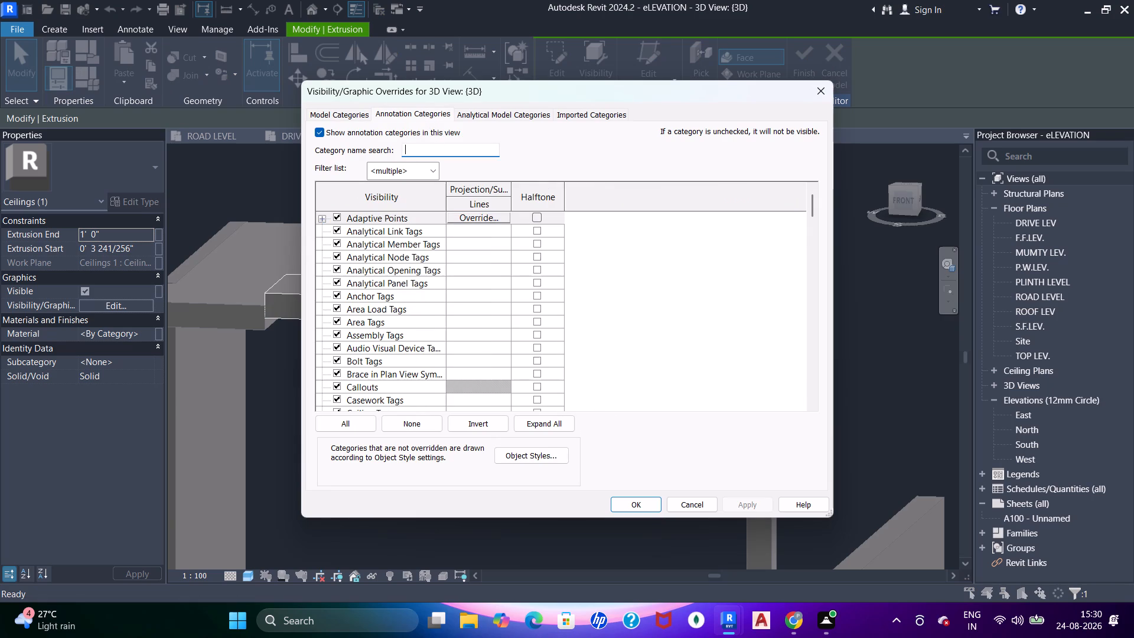
key("l")
type("ev")
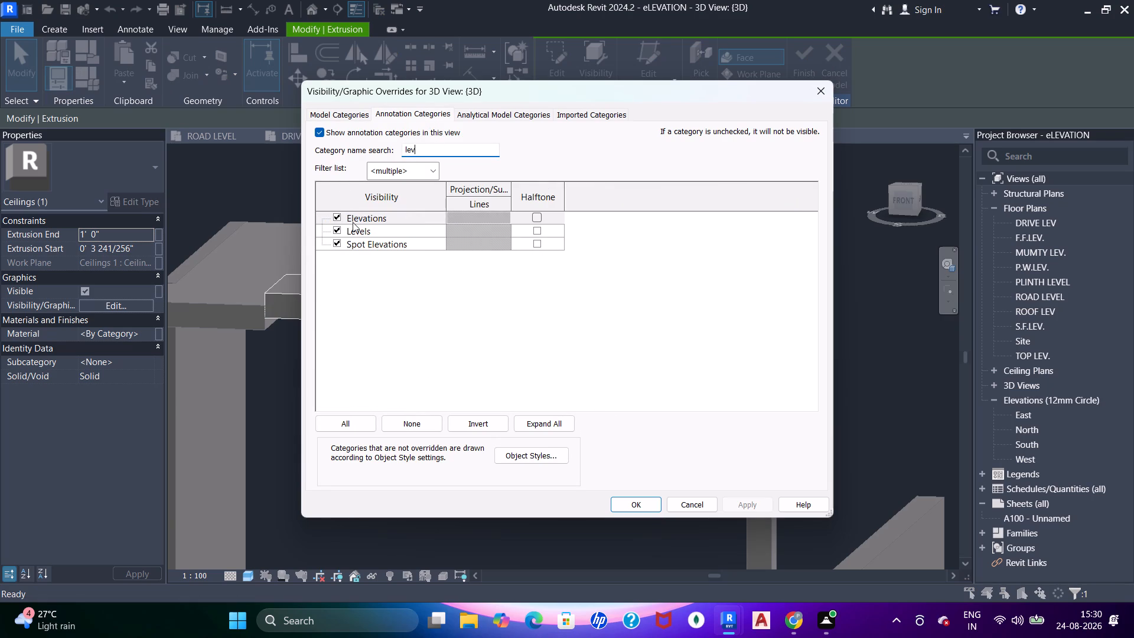
left_click(332, 230)
left_click(631, 504)
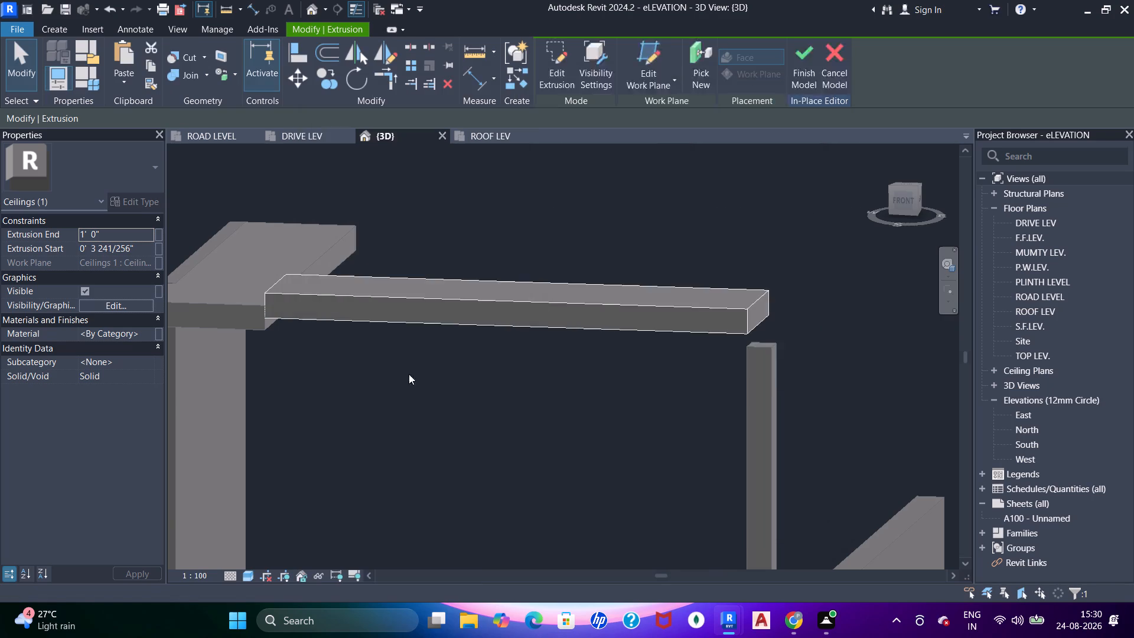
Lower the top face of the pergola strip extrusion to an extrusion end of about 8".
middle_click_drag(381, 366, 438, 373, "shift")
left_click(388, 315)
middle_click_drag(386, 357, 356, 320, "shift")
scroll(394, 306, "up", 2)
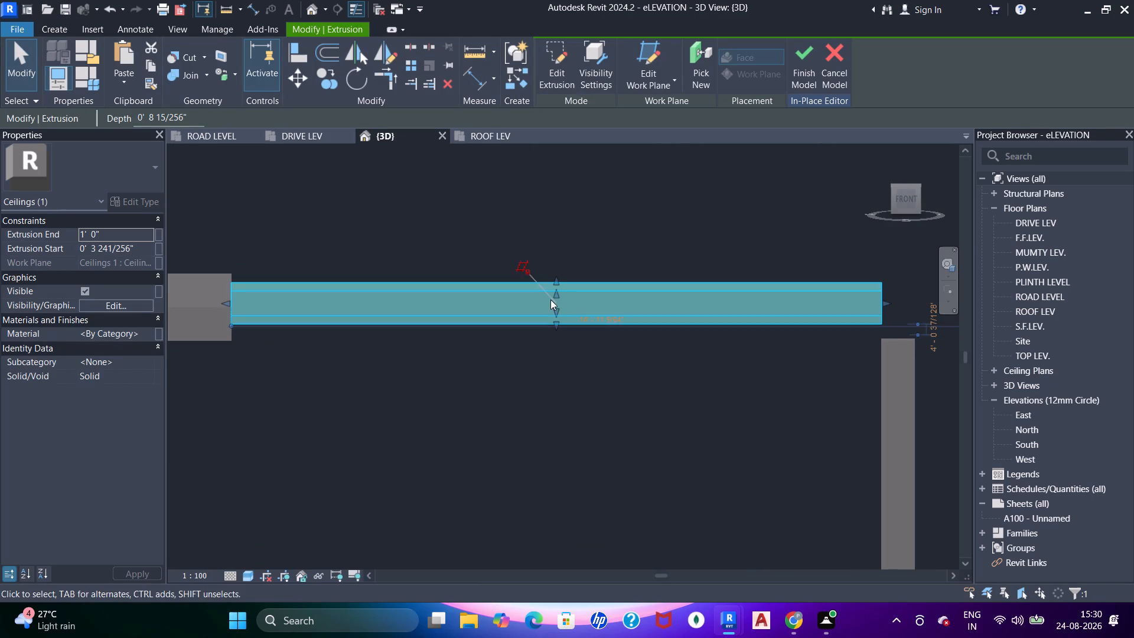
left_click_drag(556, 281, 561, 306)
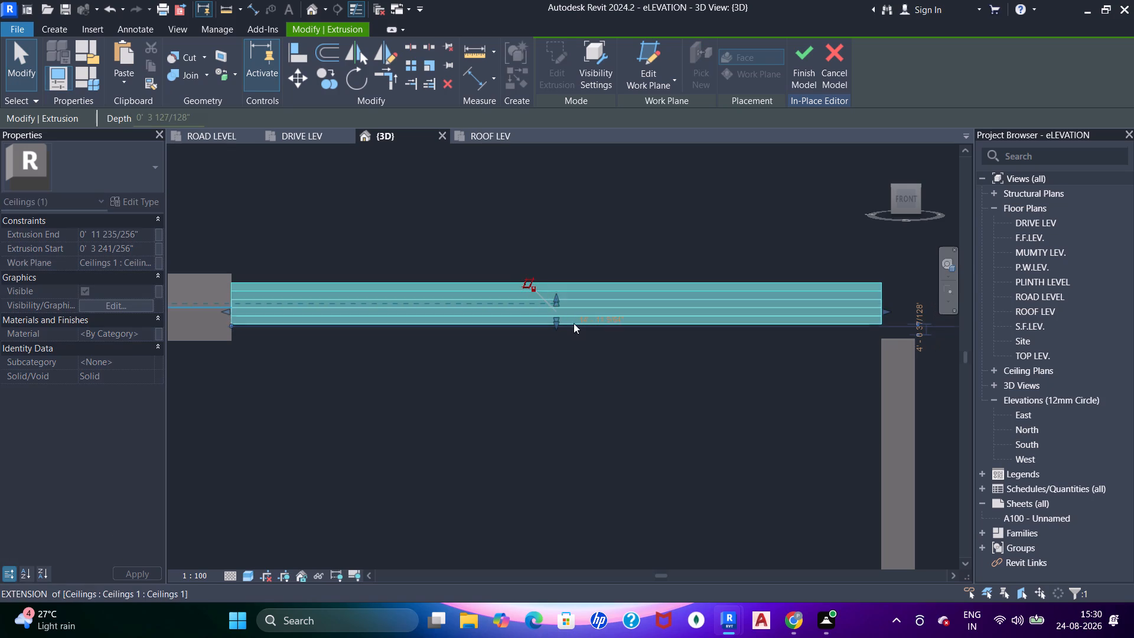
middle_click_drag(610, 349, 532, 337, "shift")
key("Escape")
Check the reference drawing and reshape the pergola strip extrusion to start at about 2 3/8" and end at about 6".
middle_click_drag(506, 340, 552, 375, "shift")
scroll(552, 375, "up", 1)
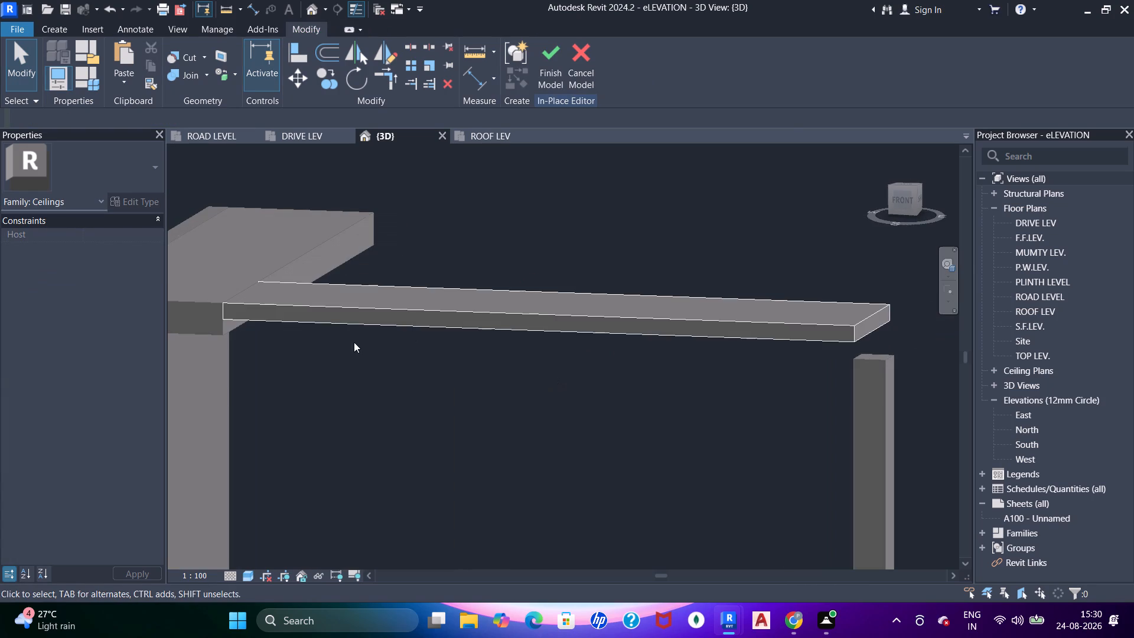
middle_click_drag(355, 349, 605, 364)
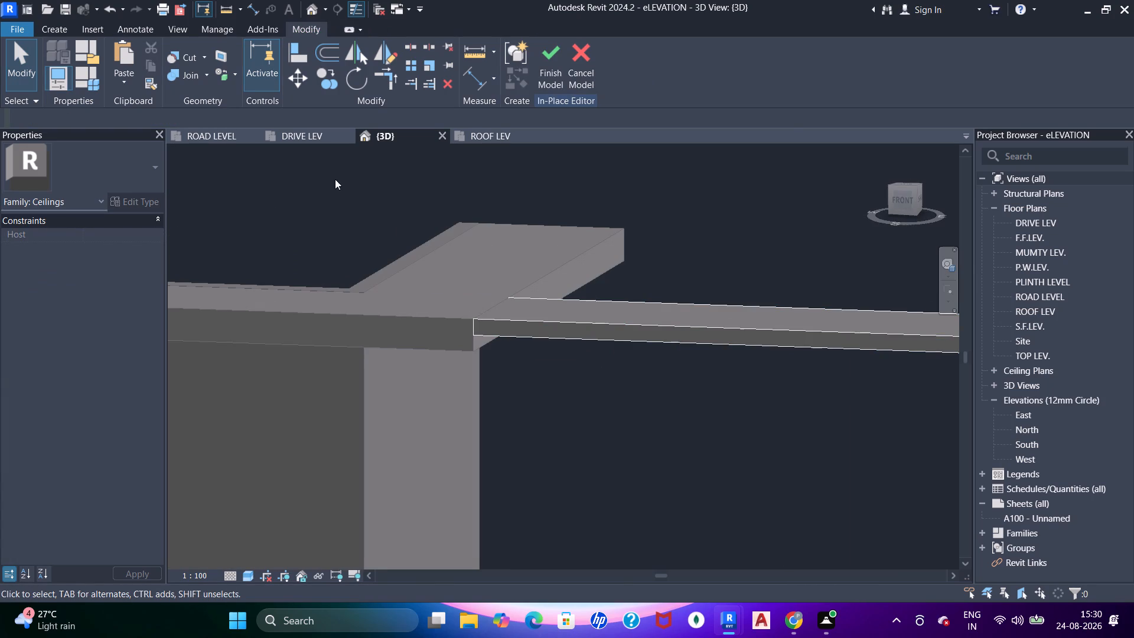
left_click(294, 135)
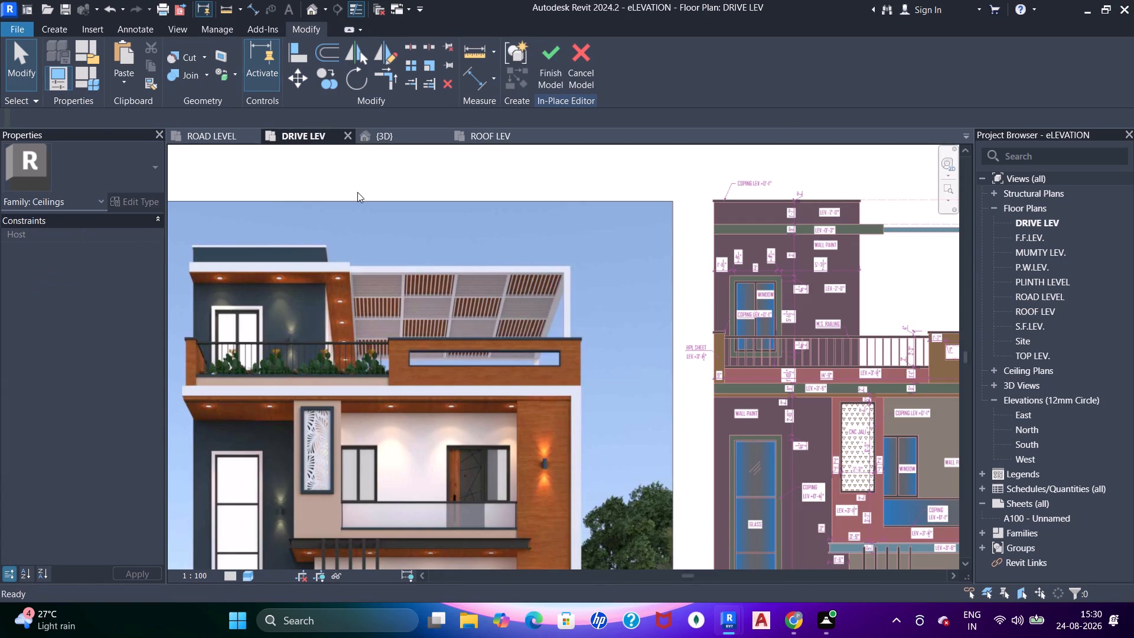
middle_click_drag(529, 343, 433, 337)
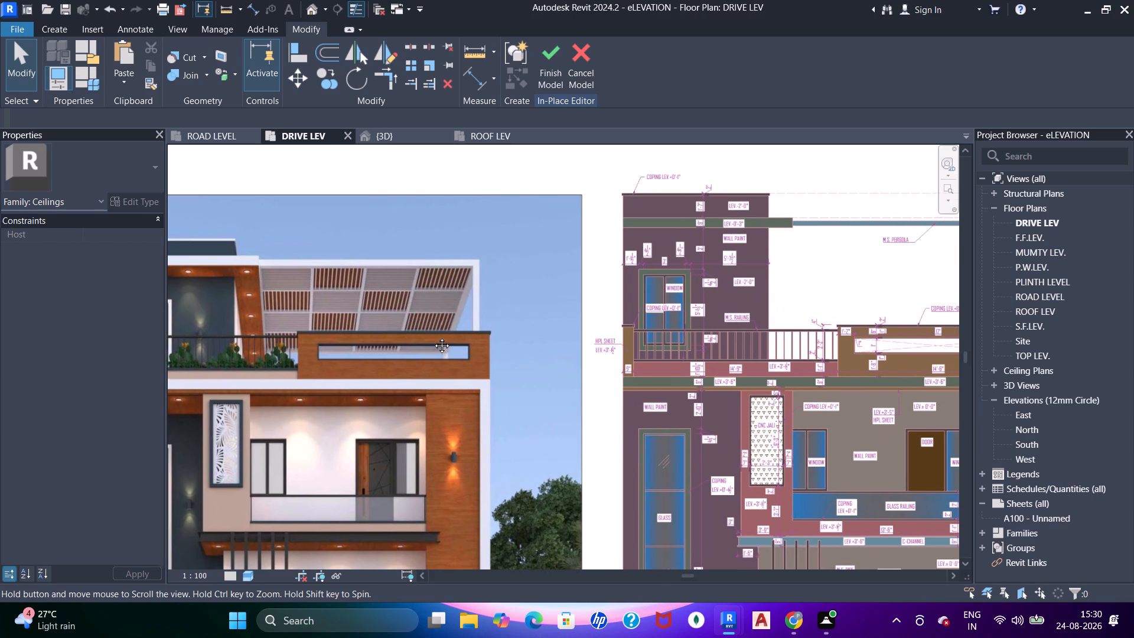
middle_click_drag(433, 337, 357, 324)
left_click(386, 139)
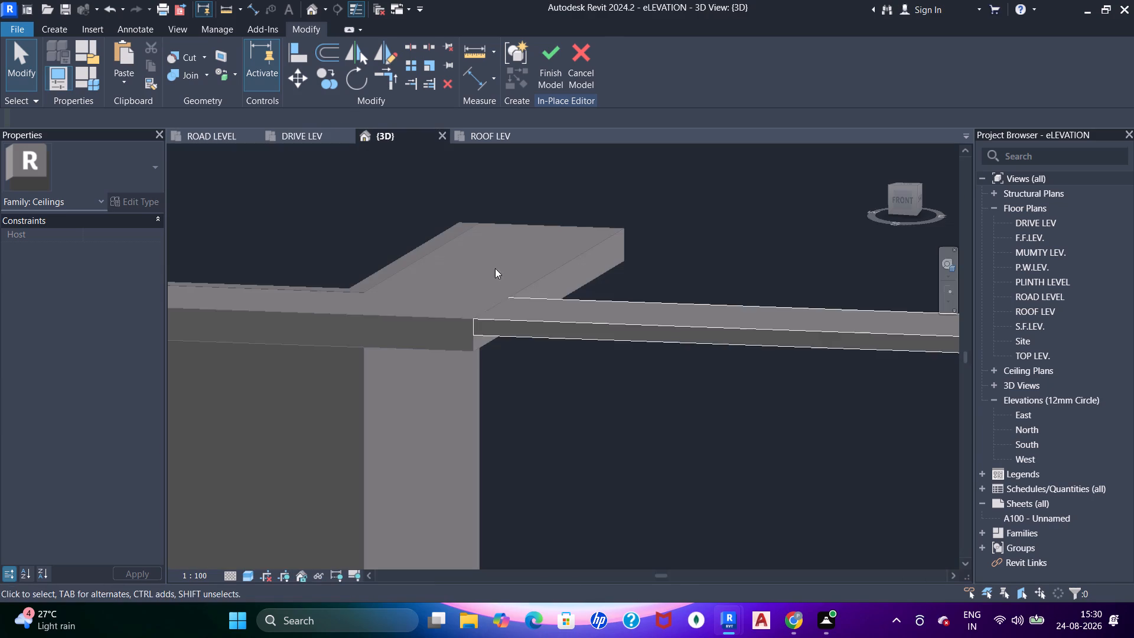
scroll(528, 340, "up", 2)
left_click(523, 327)
middle_click_drag(557, 373, 575, 335, "shift")
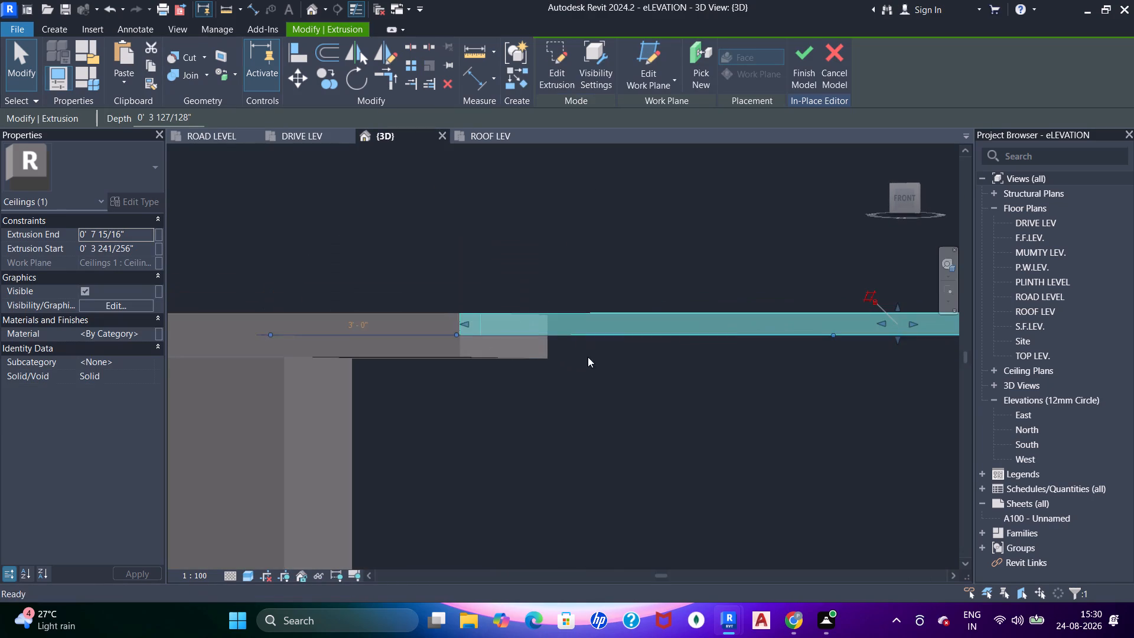
middle_click_drag(587, 359, 380, 357)
scroll(447, 357, "up", 1)
middle_click_drag(452, 356, 465, 360, "shift")
left_click_drag(725, 333, 725, 340)
left_click_drag(729, 301, 728, 317)
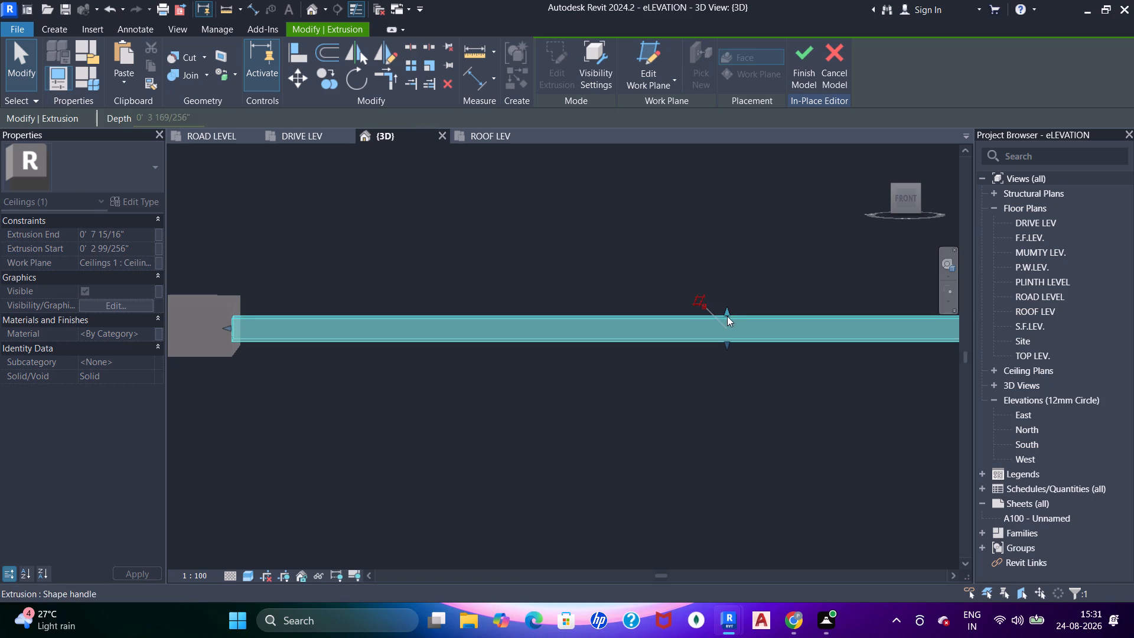
key("Escape")
Examine the M.S. pergola's thickness and position relative to the mumty slab and column in the DRIVE LEV reference elevation.
middle_click_drag(657, 375, 578, 420, "shift")
scroll(536, 306, "down", 3)
middle_click_drag(558, 393, 578, 324, "shift")
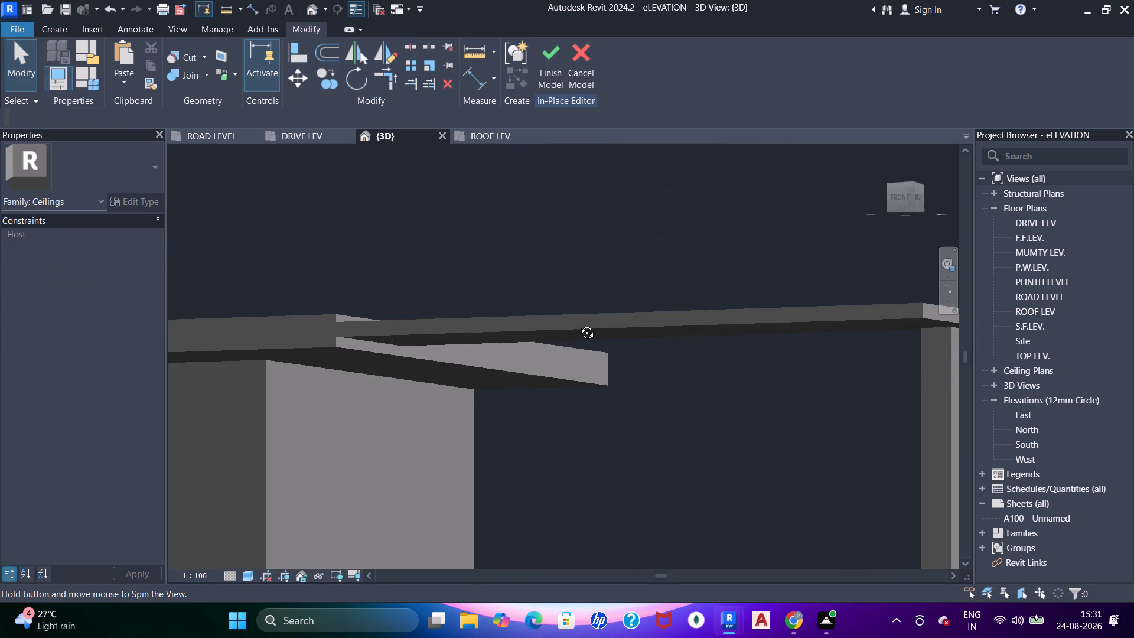
middle_click_drag(578, 324, 579, 321, "shift")
scroll(581, 326, "up", 3)
left_click(579, 328)
left_click(488, 139)
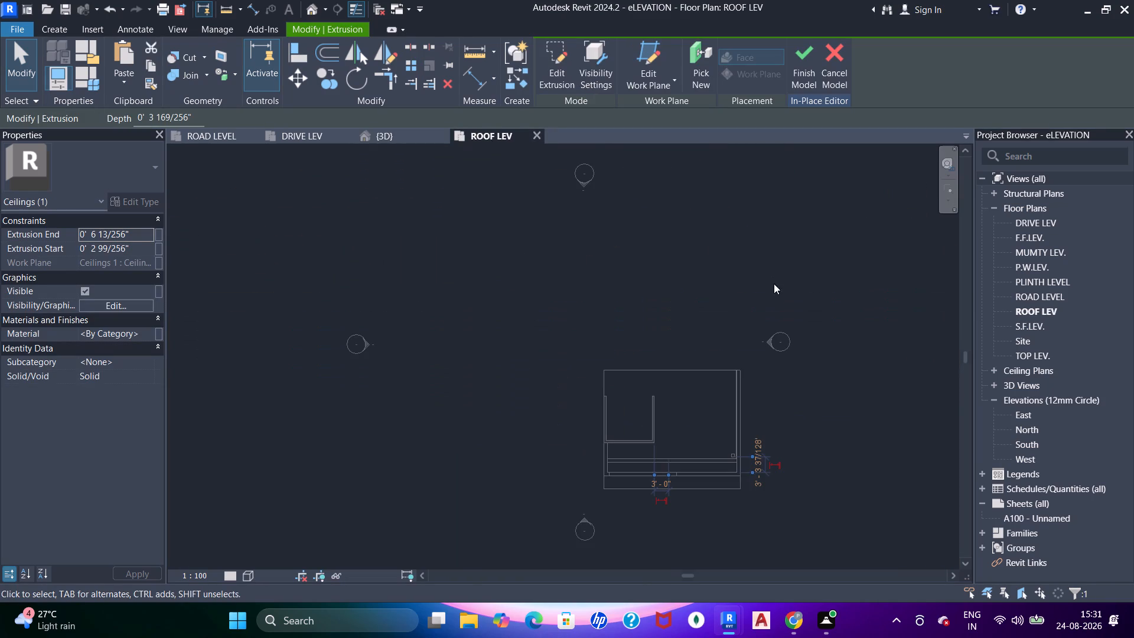
left_click_drag(530, 138, 514, 141)
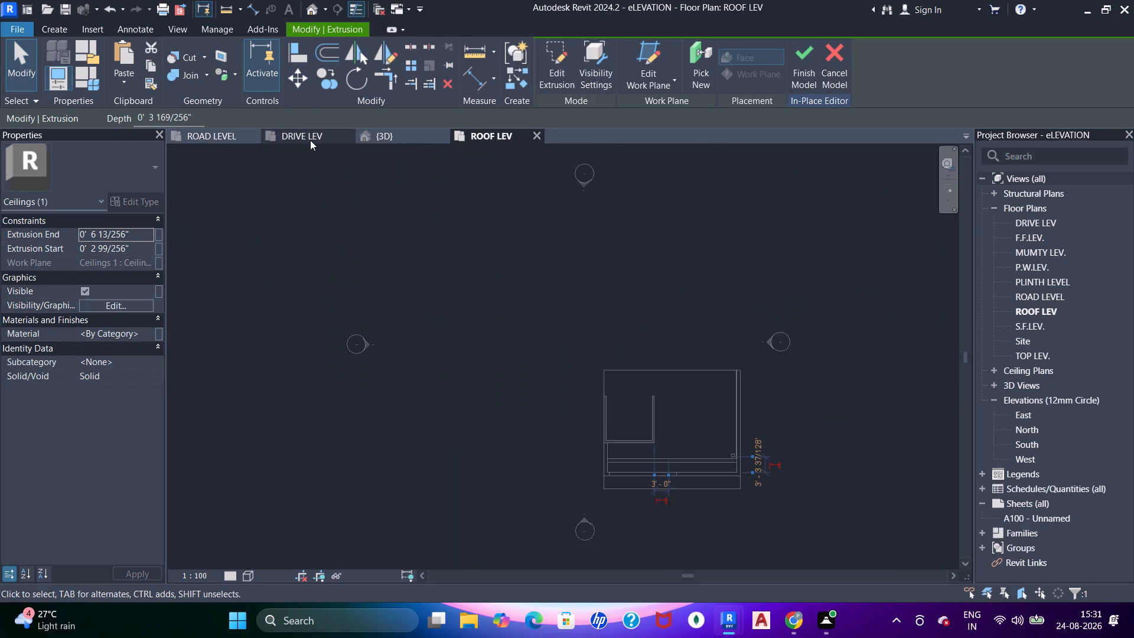
left_click(540, 137)
left_click(298, 136)
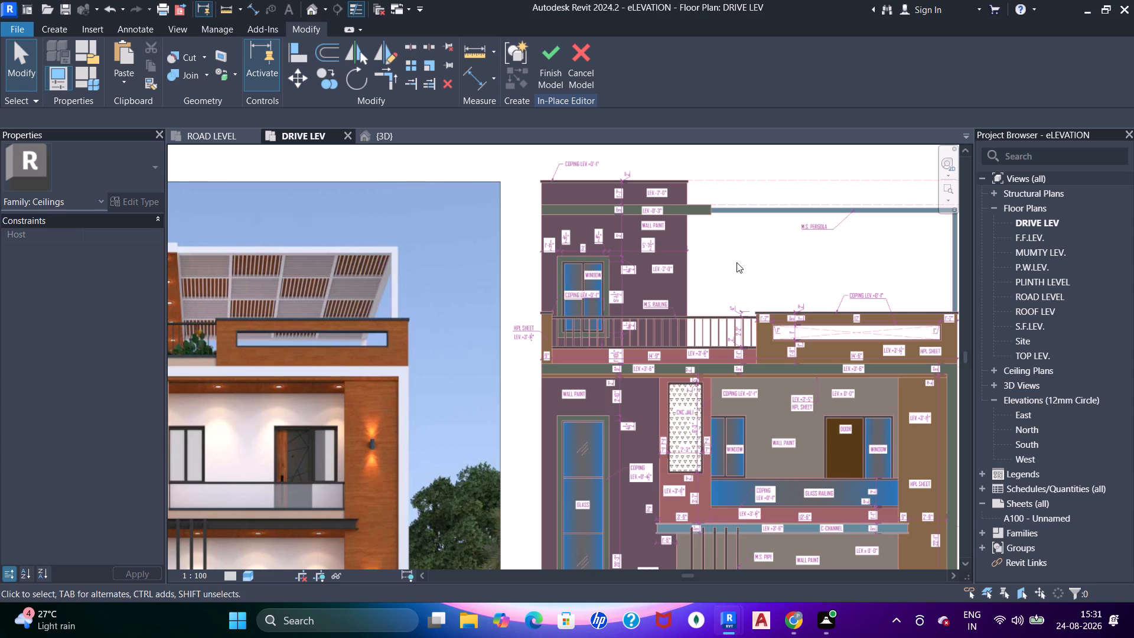
middle_click_drag(757, 235, 545, 265)
scroll(784, 256, "up", 5)
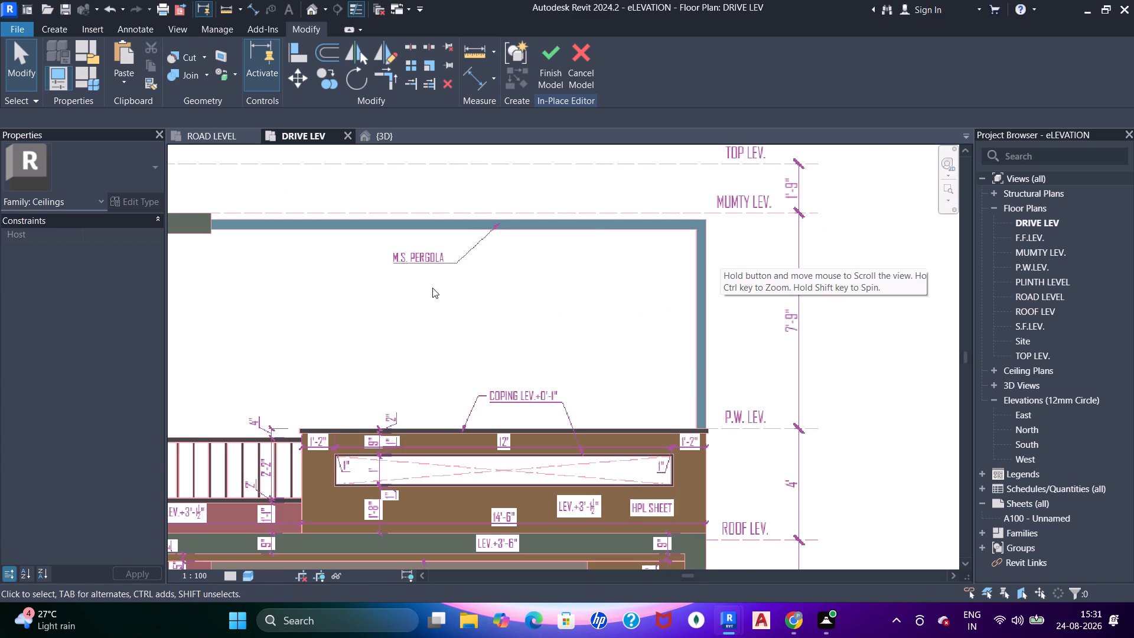
scroll(432, 288, "up", 1)
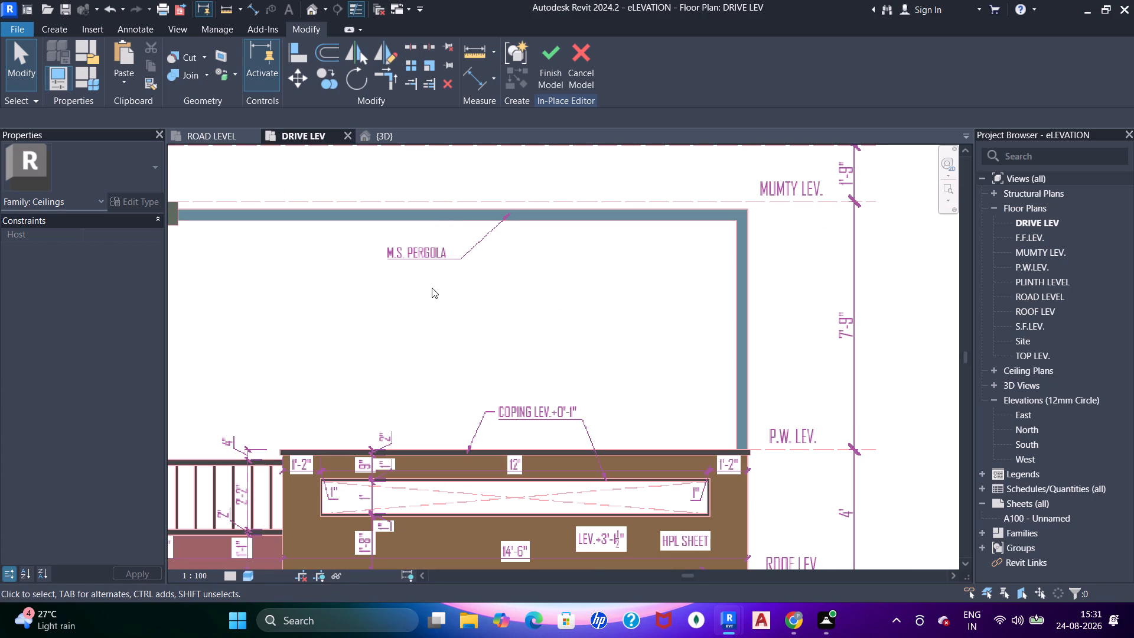
scroll(432, 288, "down", 1)
middle_click_drag(432, 288, 527, 301)
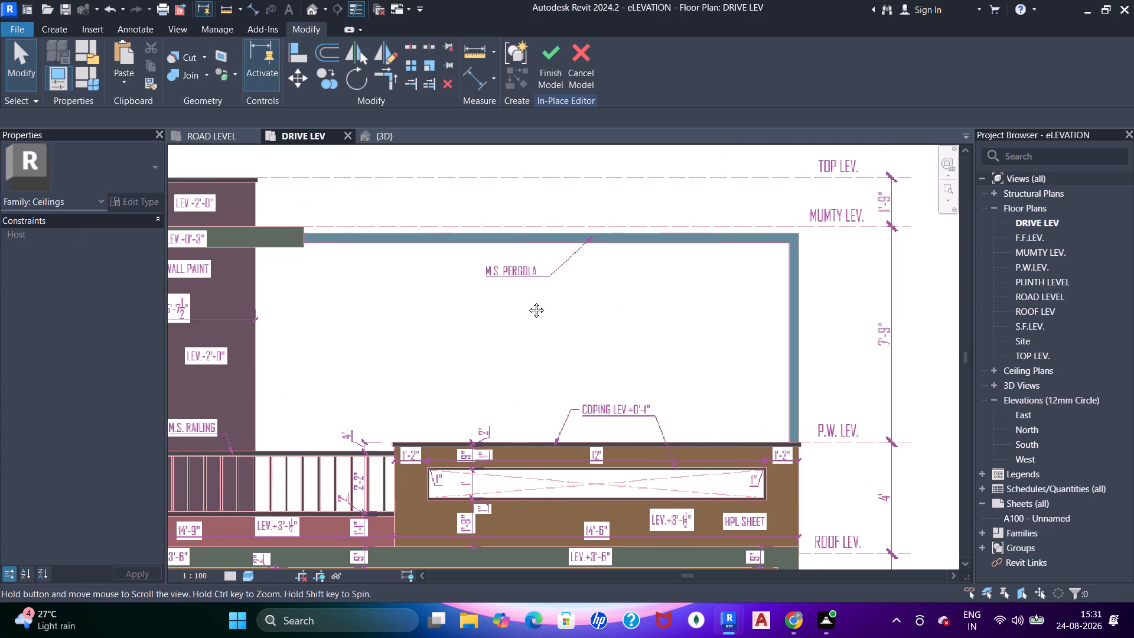
middle_click_drag(527, 301, 754, 303)
middle_click(754, 303)
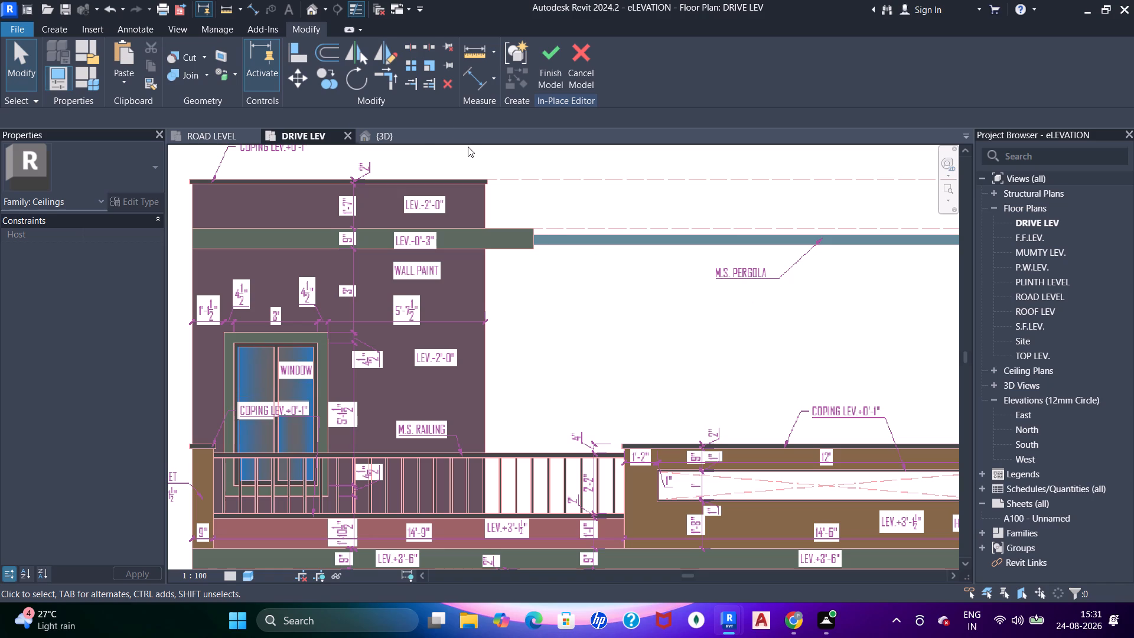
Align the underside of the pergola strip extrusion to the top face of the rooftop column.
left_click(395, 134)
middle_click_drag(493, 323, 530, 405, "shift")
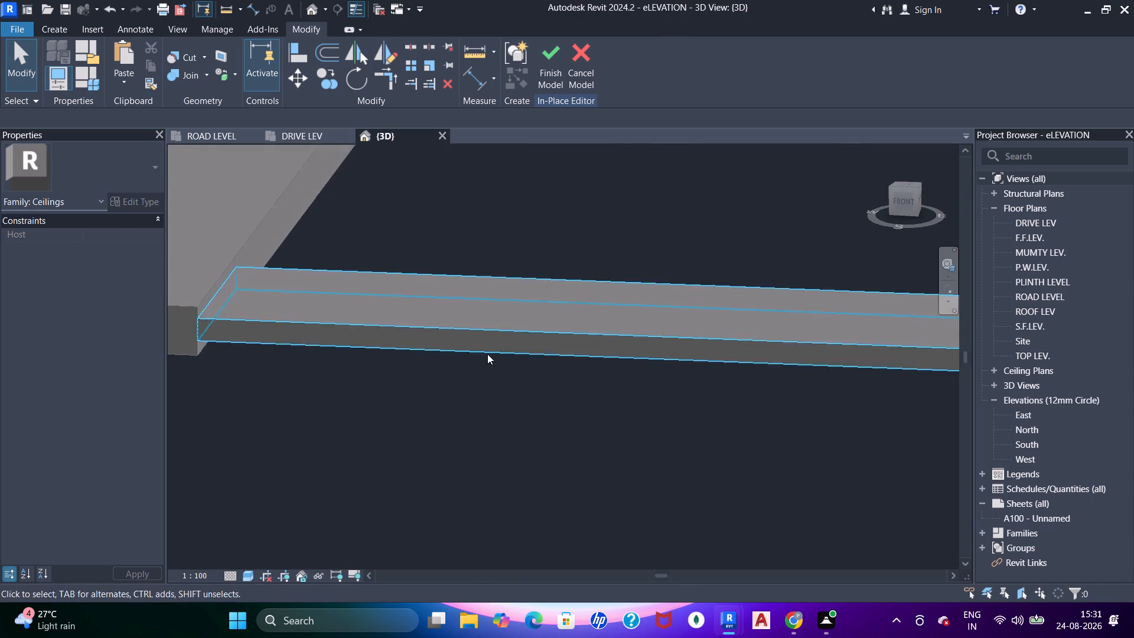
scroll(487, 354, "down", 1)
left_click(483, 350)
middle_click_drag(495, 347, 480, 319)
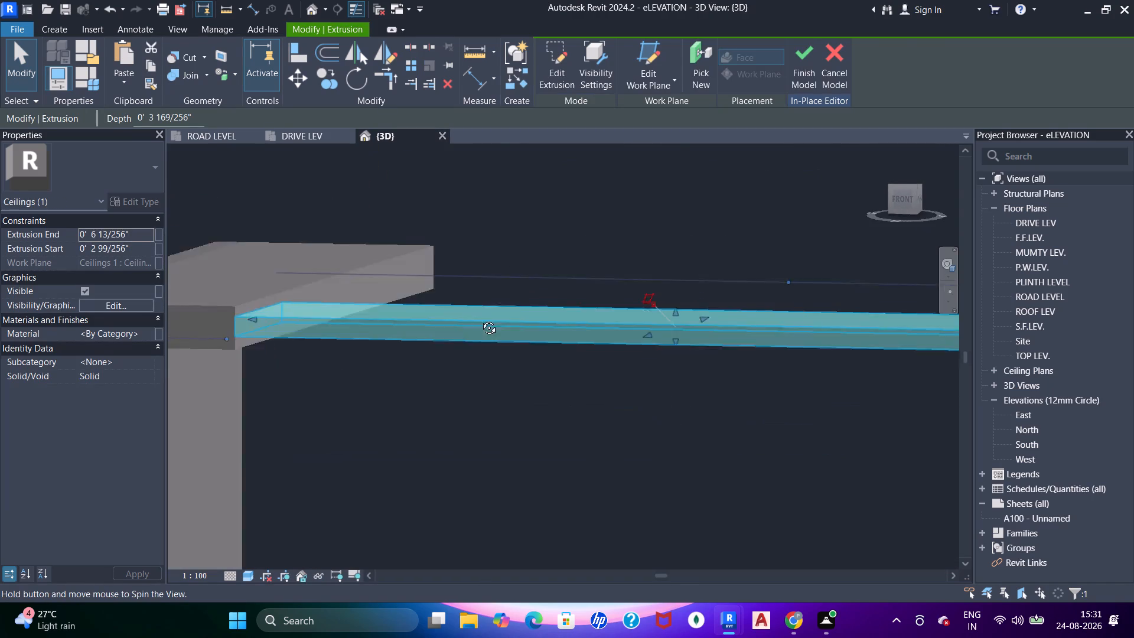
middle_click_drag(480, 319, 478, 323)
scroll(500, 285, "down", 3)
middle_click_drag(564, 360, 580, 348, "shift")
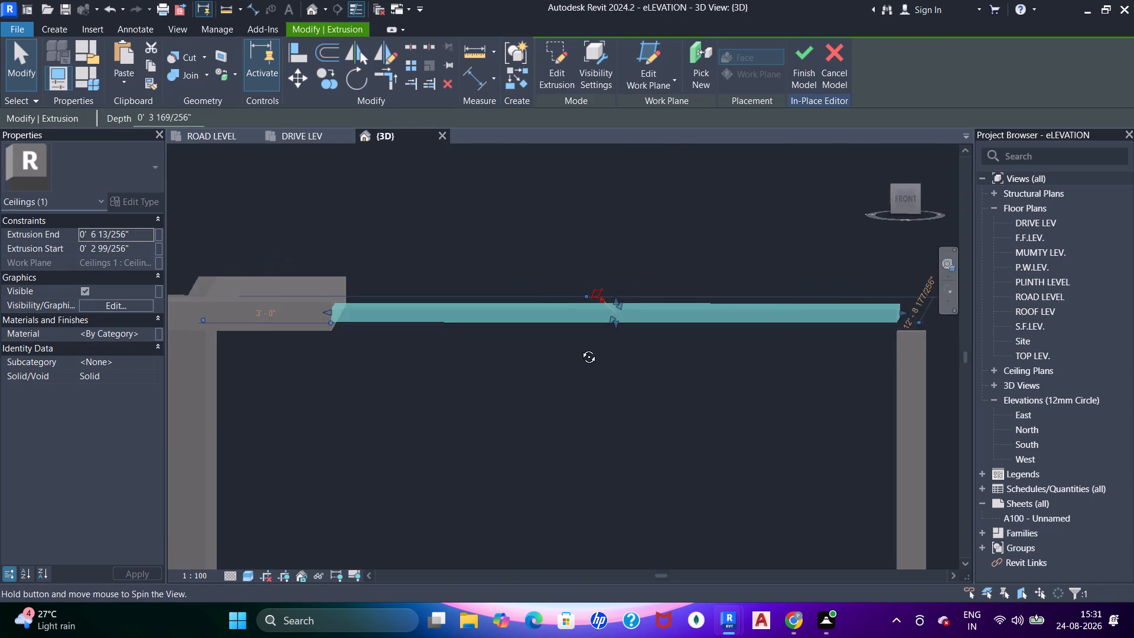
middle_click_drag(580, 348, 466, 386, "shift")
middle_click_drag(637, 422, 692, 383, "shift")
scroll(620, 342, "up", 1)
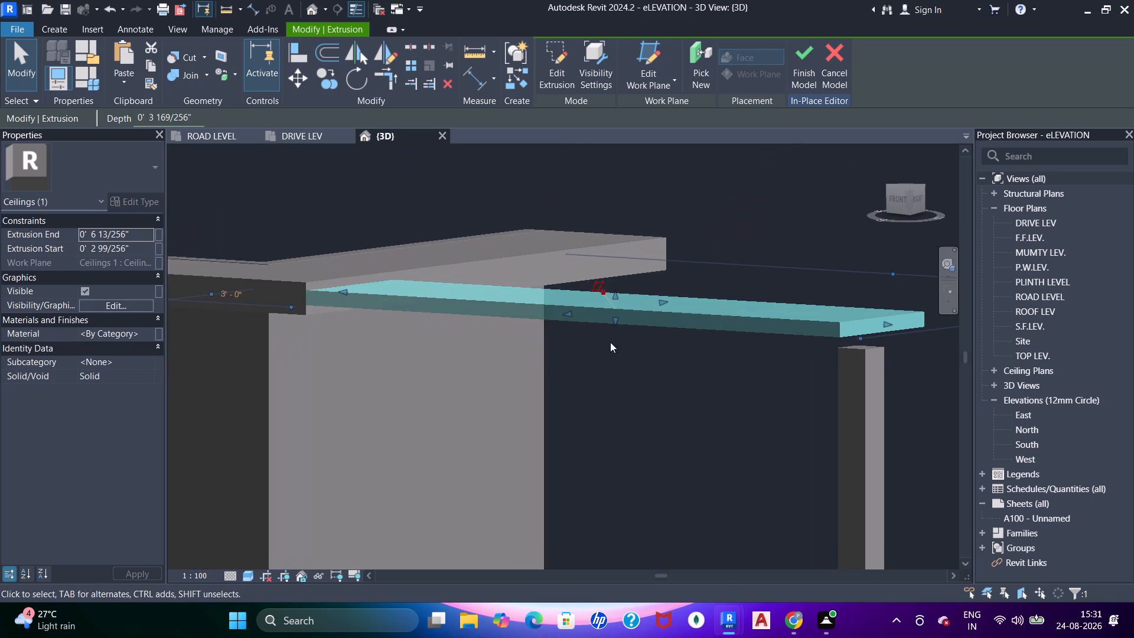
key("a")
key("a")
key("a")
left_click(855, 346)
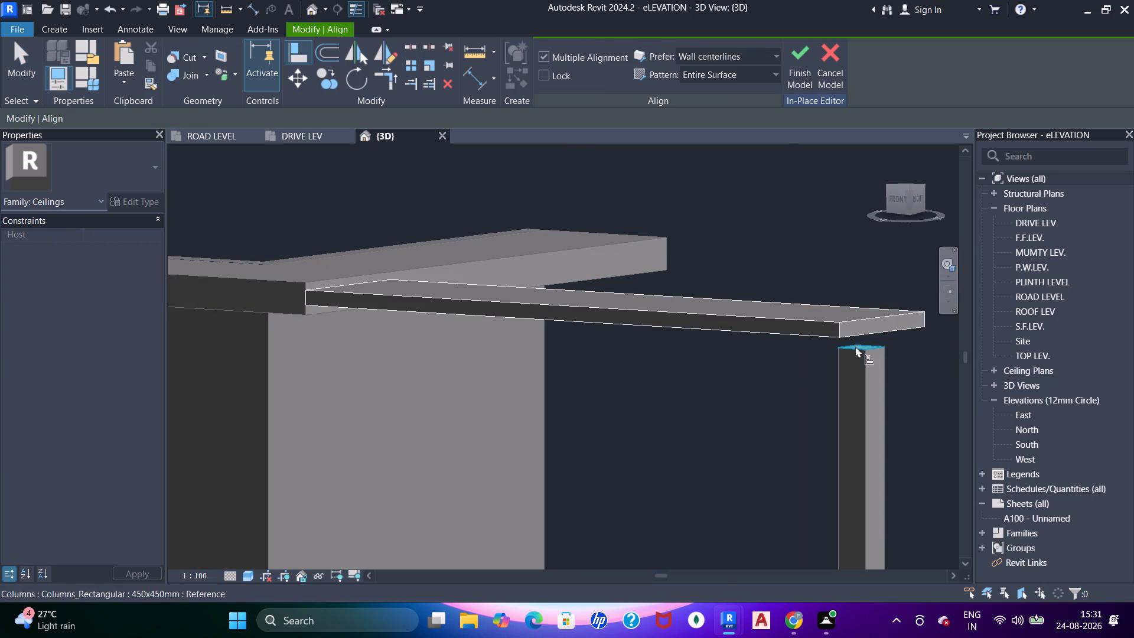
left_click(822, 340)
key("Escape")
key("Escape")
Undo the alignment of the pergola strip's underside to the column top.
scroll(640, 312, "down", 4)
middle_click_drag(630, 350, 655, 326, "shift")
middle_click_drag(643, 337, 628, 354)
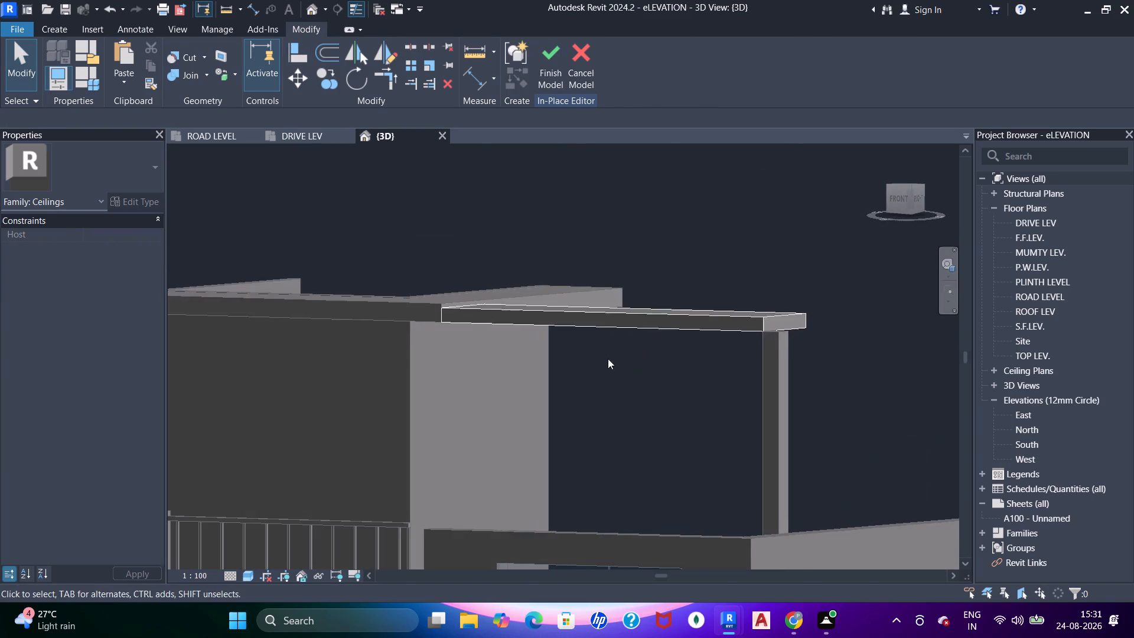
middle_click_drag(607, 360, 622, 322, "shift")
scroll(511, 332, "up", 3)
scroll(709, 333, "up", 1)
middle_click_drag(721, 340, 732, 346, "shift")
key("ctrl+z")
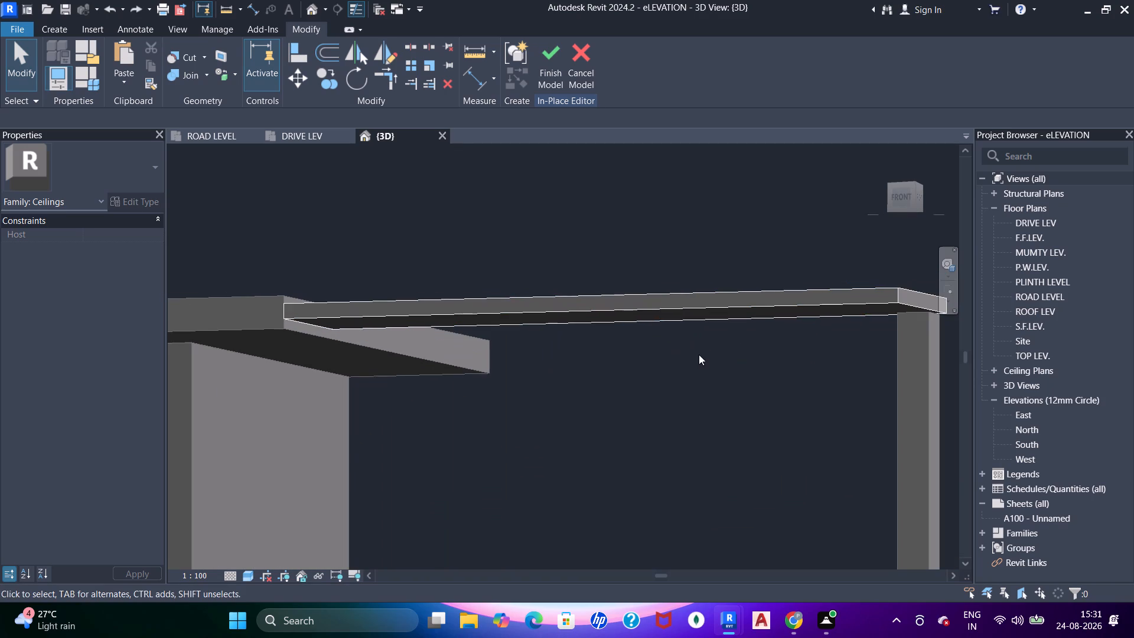
Lower the pergola strip's bottom face to an extrusion start of about 1 5/8" and finish the in-place model.
left_click(655, 321)
scroll(611, 327, "up", 3)
left_click(620, 313)
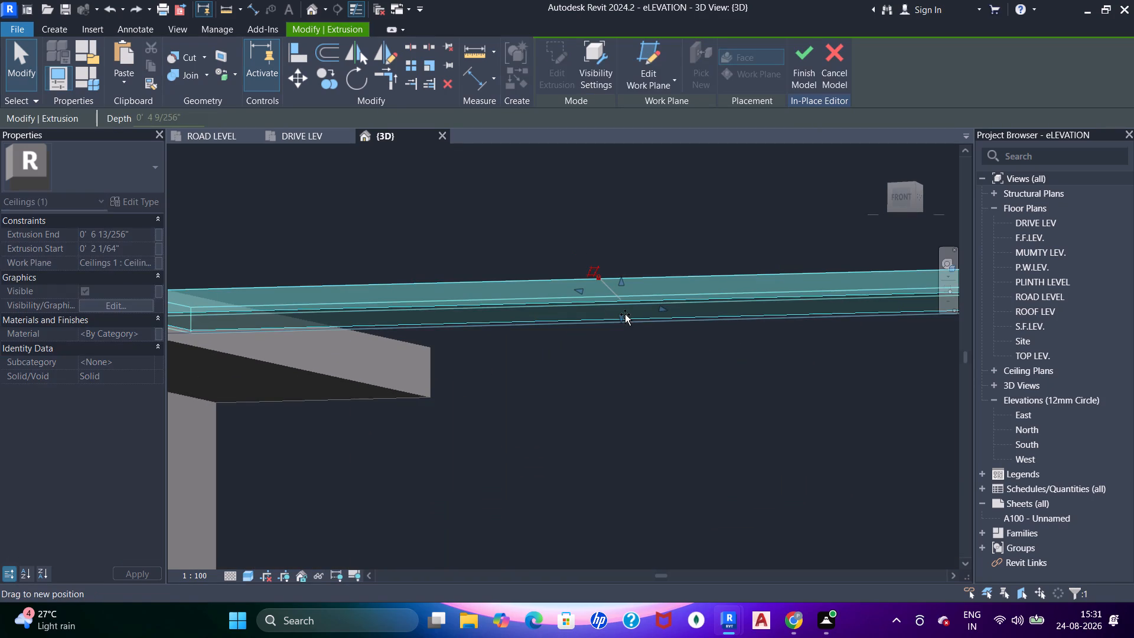
key("Escape")
scroll(638, 304, "down", 4)
middle_click_drag(684, 343, 688, 366, "shift")
left_click(891, 366)
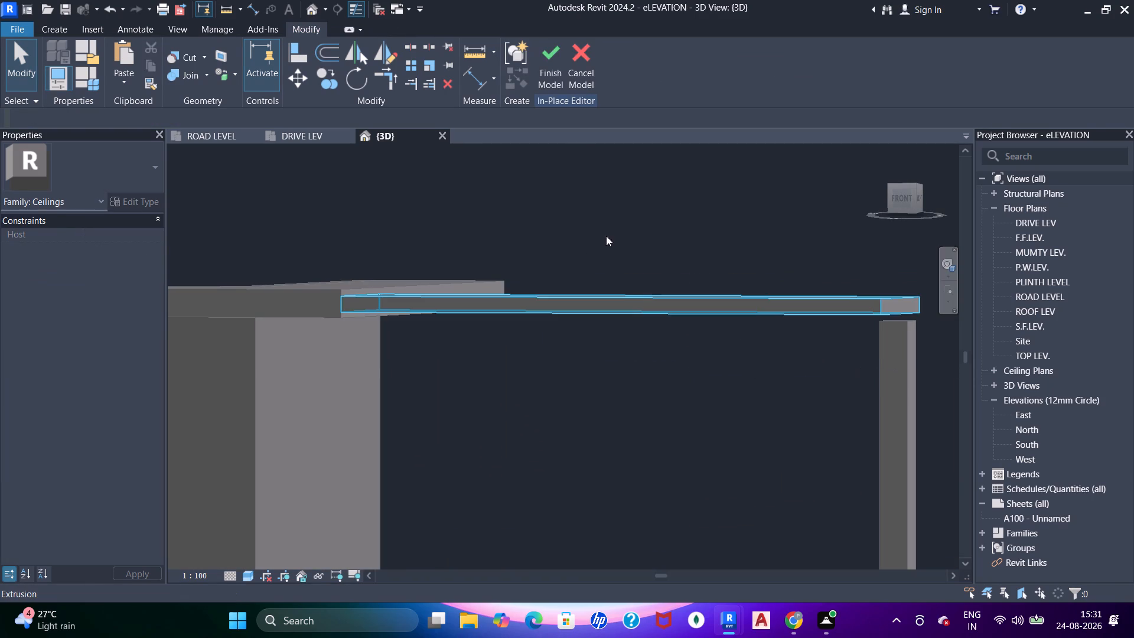
left_click(548, 48)
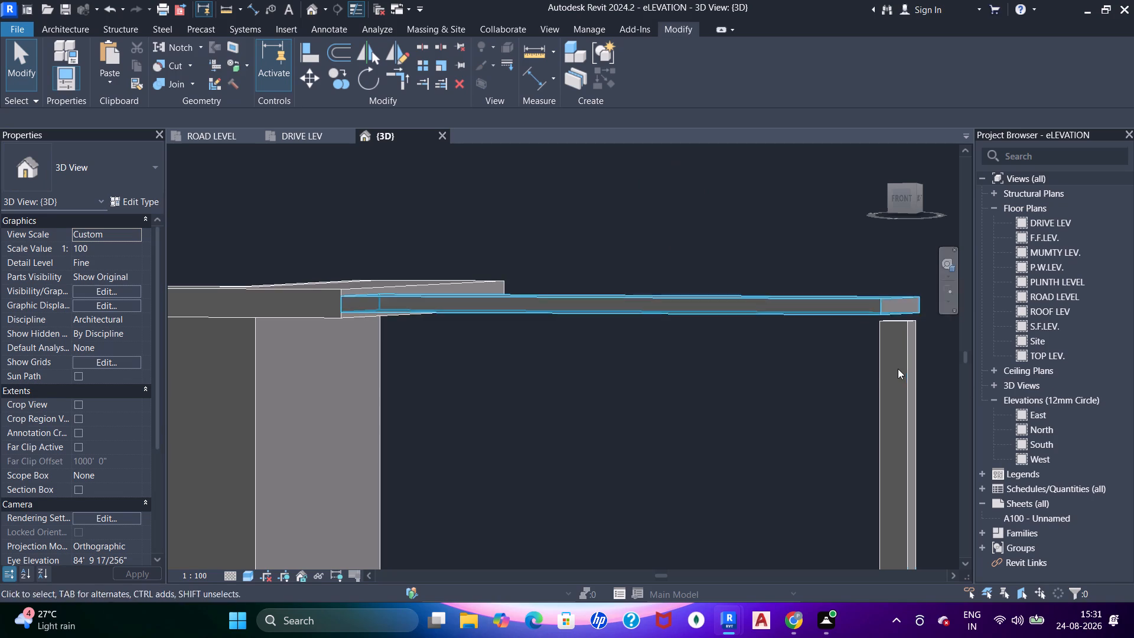
Set the rooftop column's top offset to -6" from MUMTY LEV.
left_click(897, 372)
left_click(133, 279)
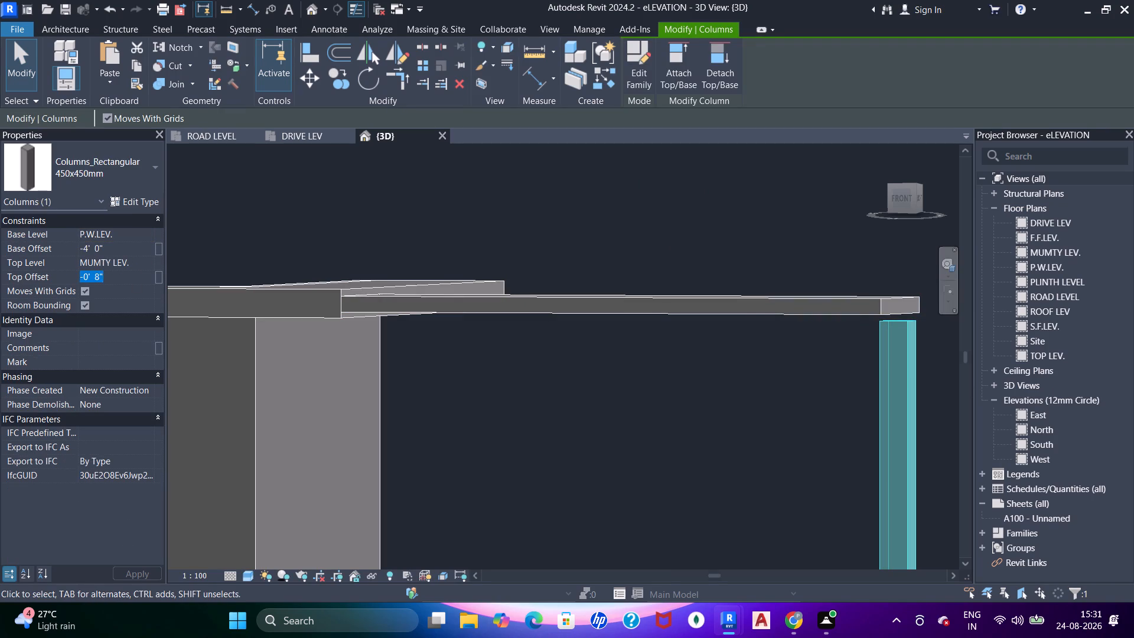
type("-6\"")
key("Return")
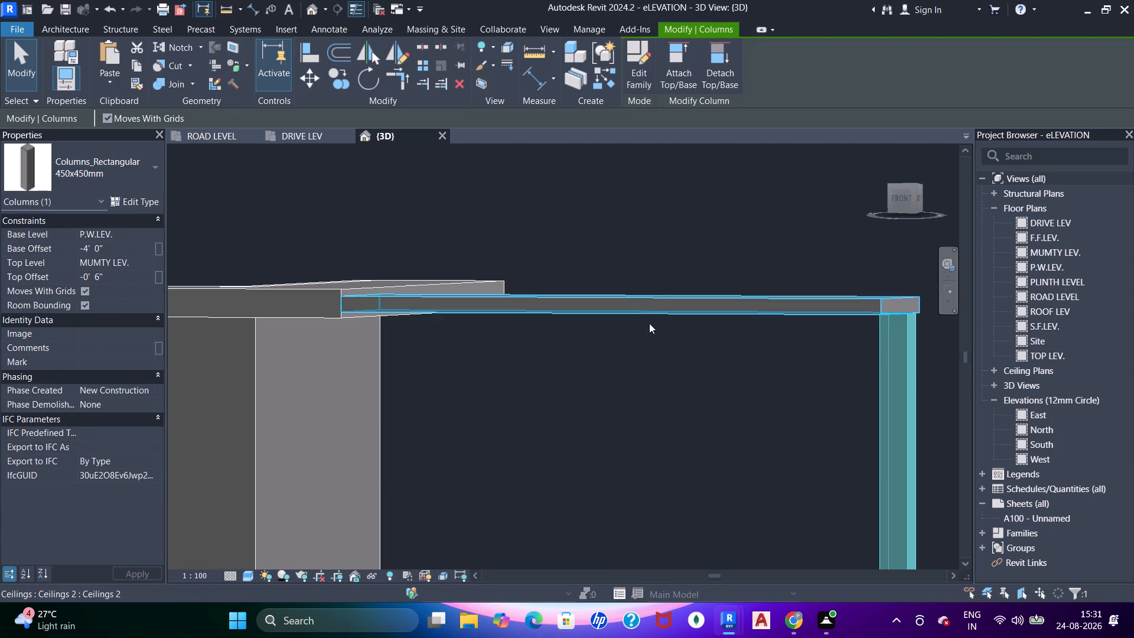
key("Escape")
Examine the pergola's end at the column and its extent in the DRIVE LEV elevation and rendered reference image.
middle_click_drag(813, 383, 814, 490)
scroll(940, 362, "up", 6)
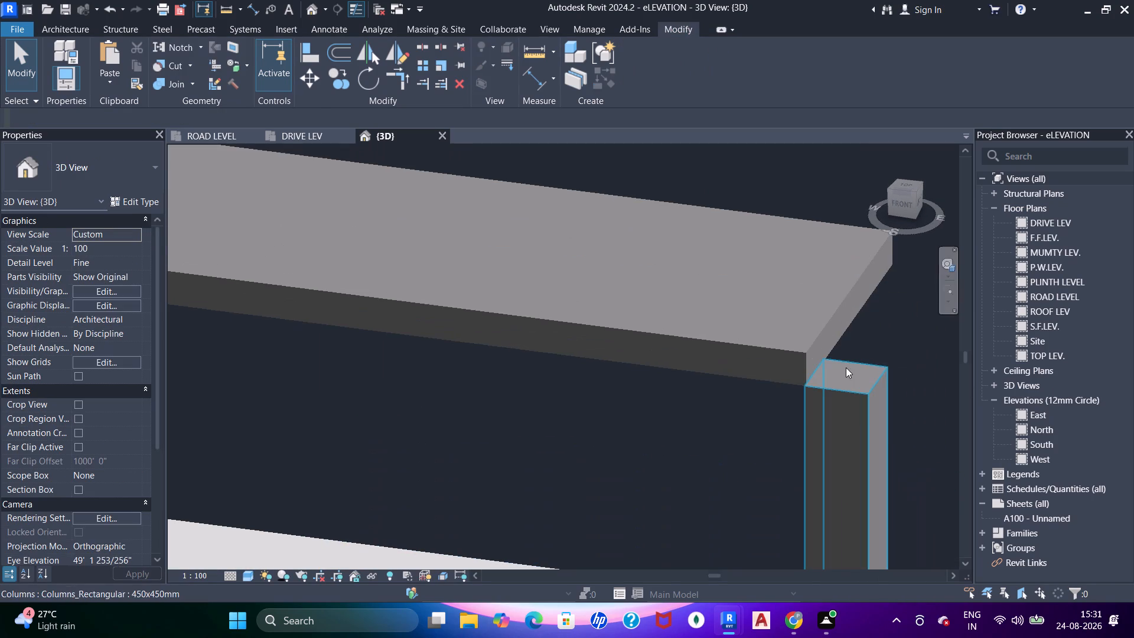
left_click(795, 365)
scroll(730, 343, "down", 5)
left_click(301, 139)
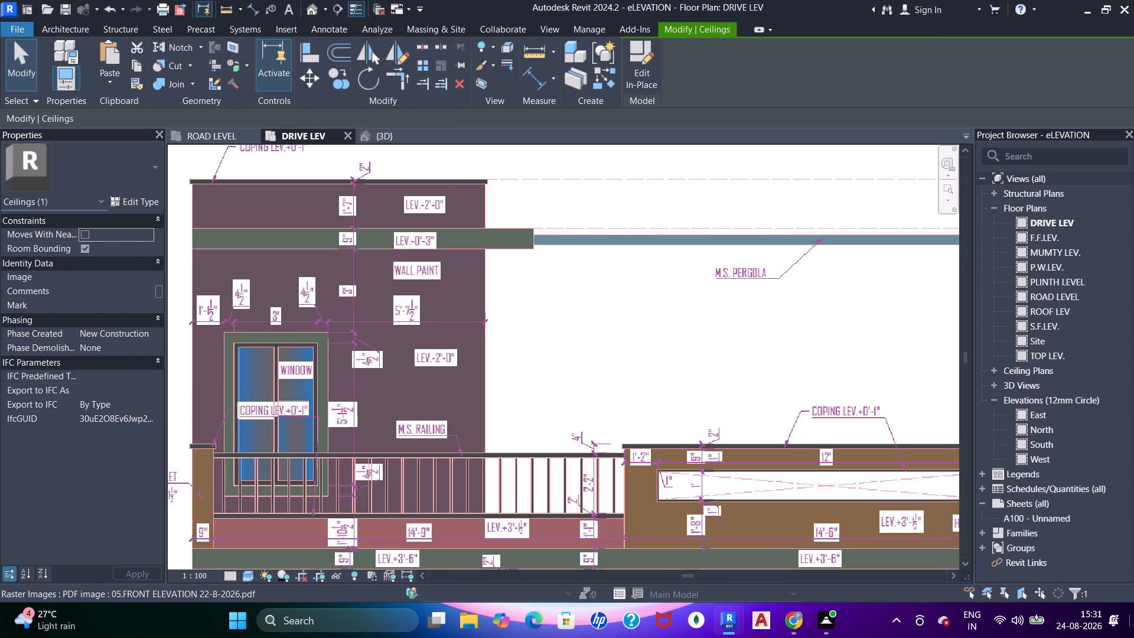
scroll(624, 436, "down", 4)
middle_click_drag(524, 451, 715, 433)
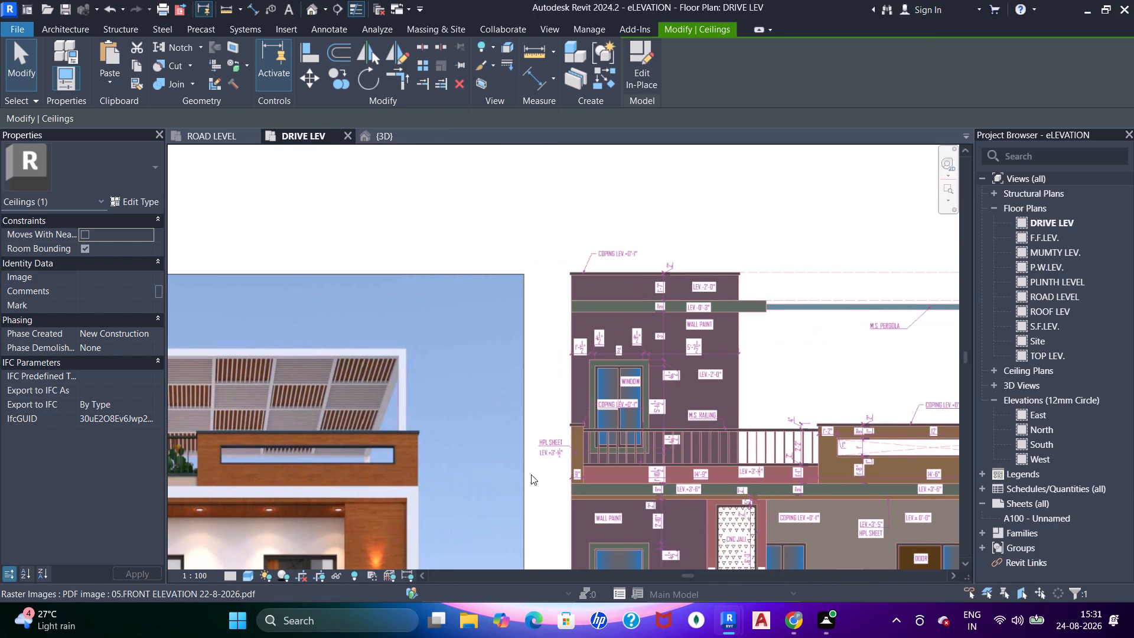
middle_click_drag(393, 305, 572, 279)
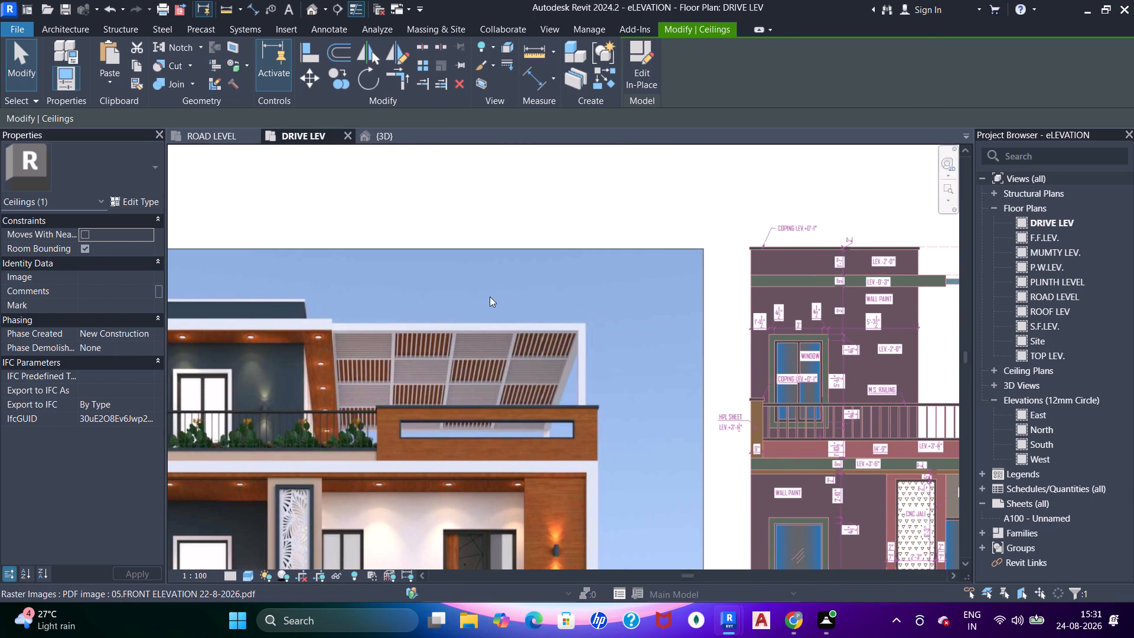
scroll(490, 297, "up", 1)
left_click(384, 139)
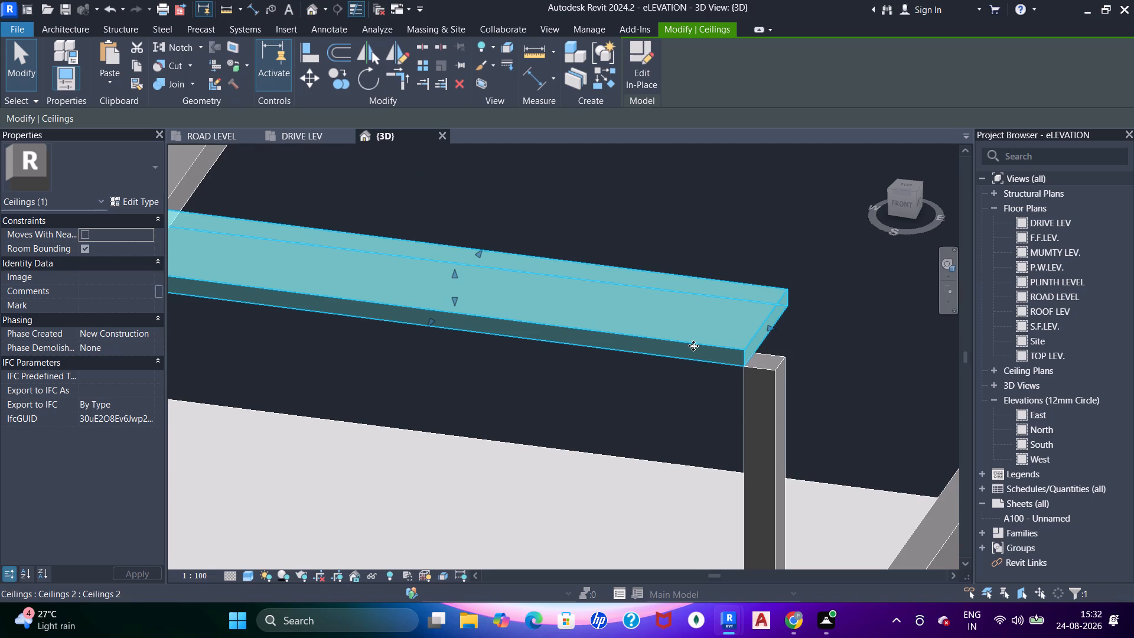
Edit the pergola strip's extrusion sketch and align its outer end line with the rooftop column's outer face.
double_click(693, 346)
double_click(739, 353)
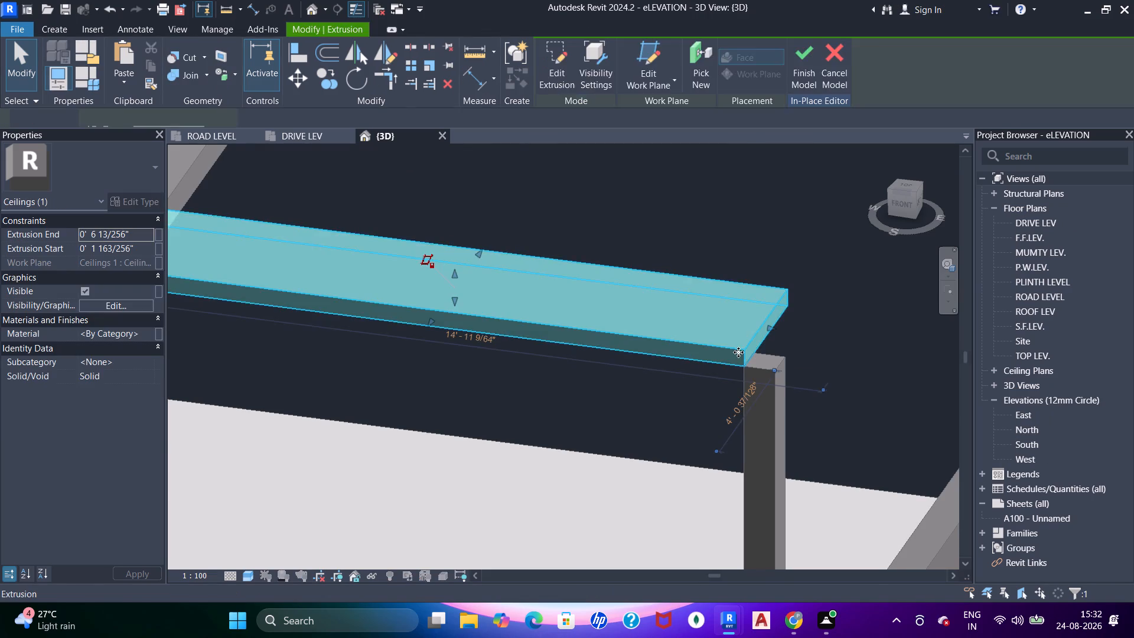
middle_click_drag(738, 352, 764, 390, "shift")
key("a")
key("a")
key("a")
left_click(804, 349)
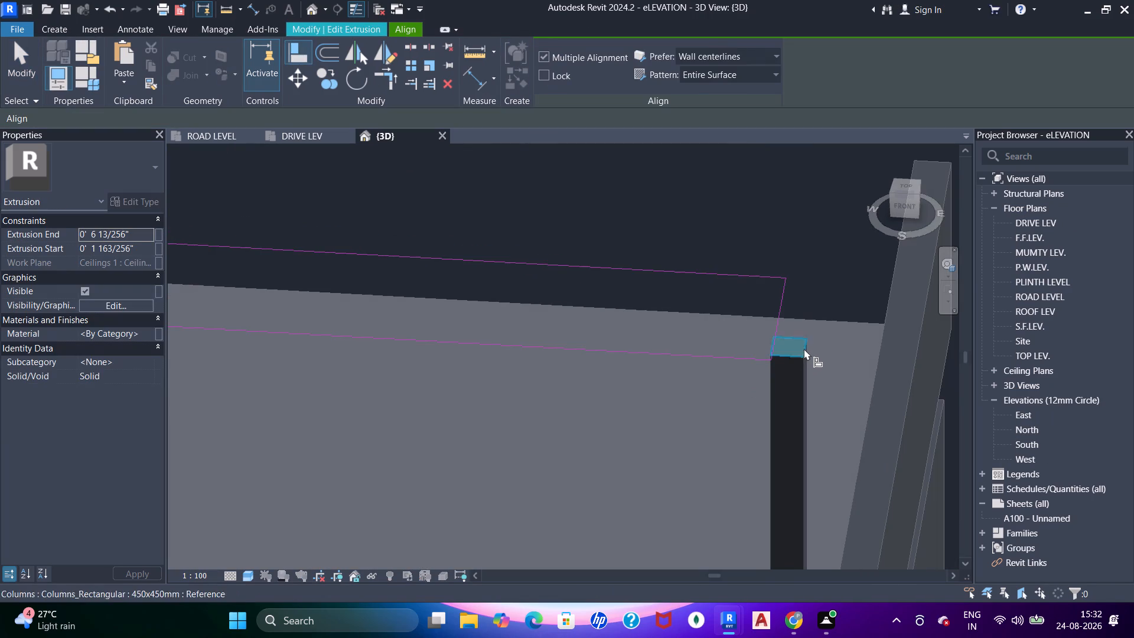
left_click(806, 352)
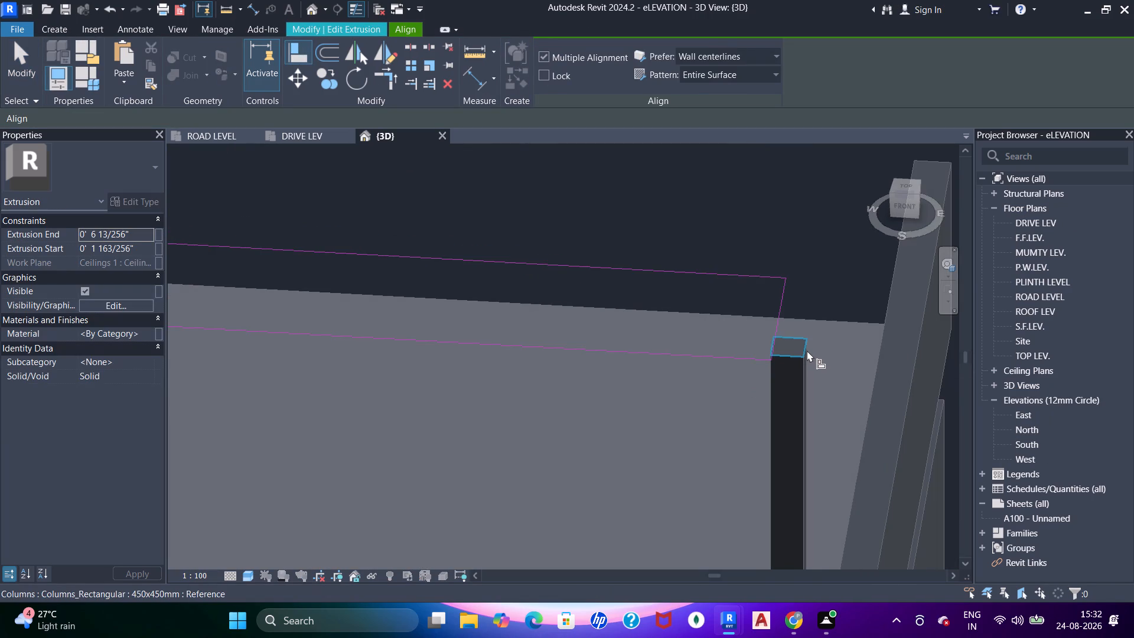
scroll(807, 350, "up", 10)
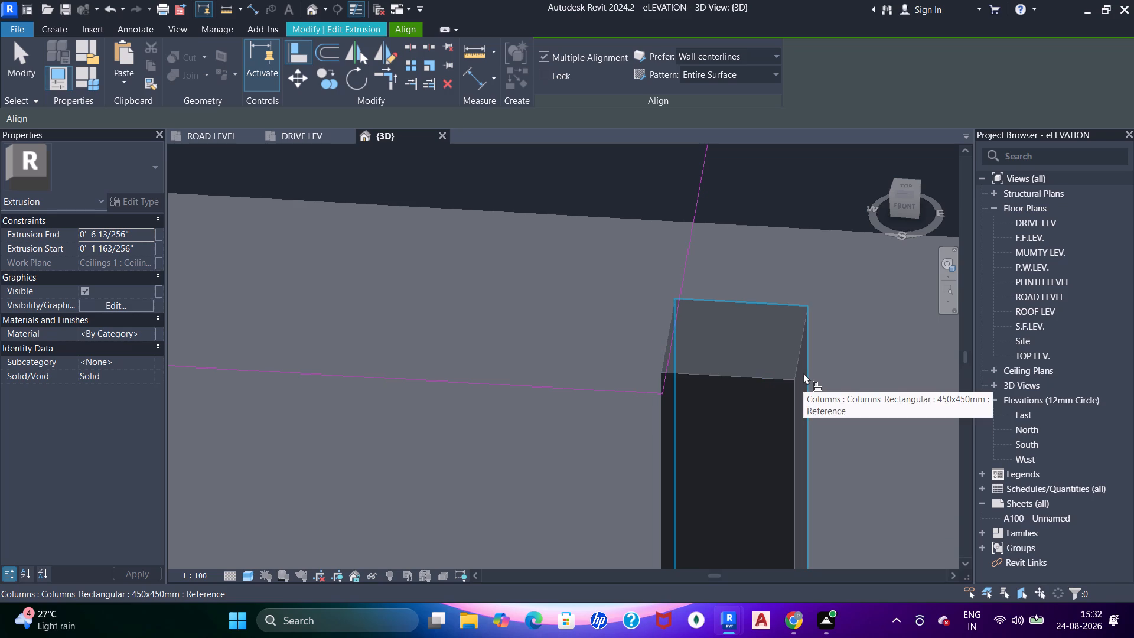
key("Tab")
left_click(803, 373)
left_click(685, 272)
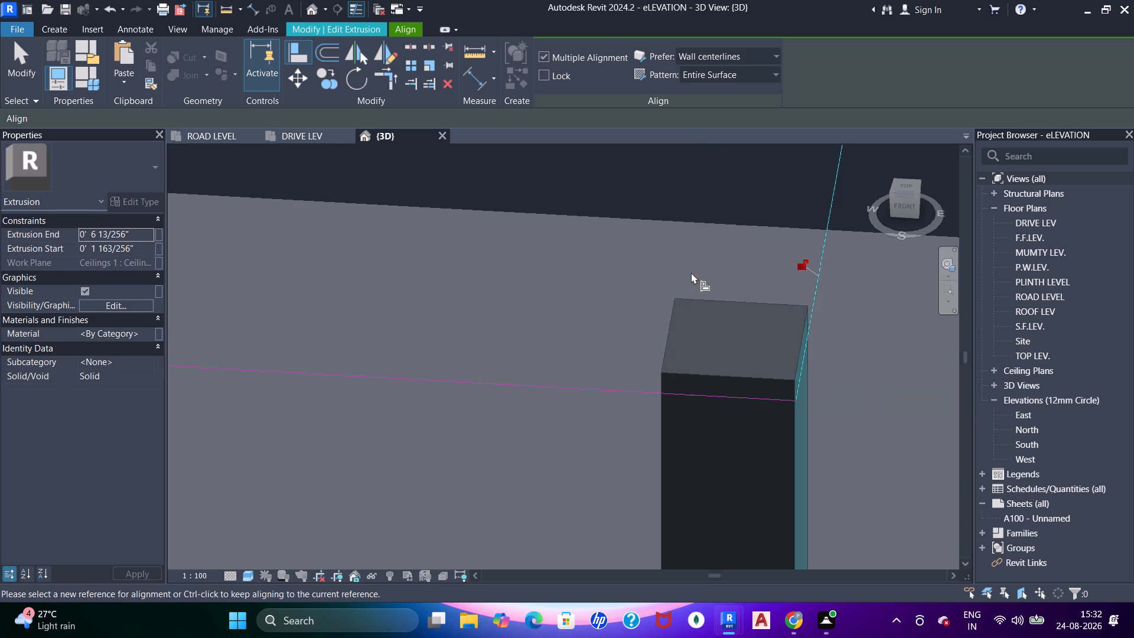
scroll(701, 313, "down", 8)
key("Escape")
key("Escape")
scroll(700, 315, "down", 5)
Move the sketch's rear line back to the mumty slab's rear end, about 12'-8 11/16" from its front edge, and finish the in-place model.
middle_click_drag(698, 358, 685, 382)
scroll(695, 319, "down", 5)
middle_click_drag(692, 343, 660, 344, "shift")
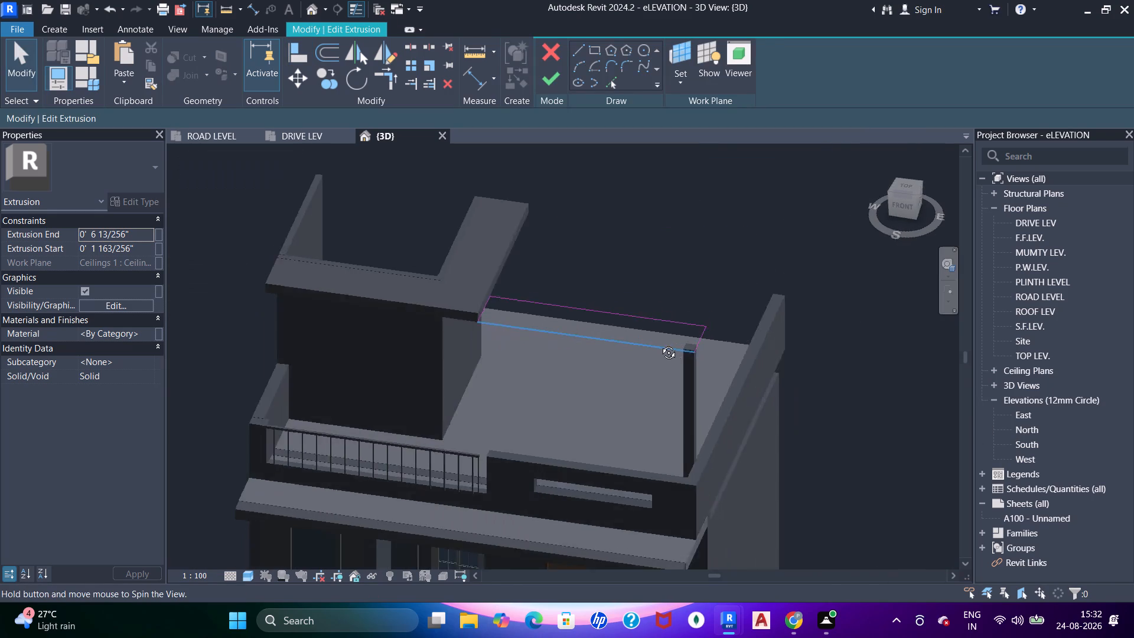
middle_click_drag(660, 344, 545, 340, "shift")
left_click(608, 312)
left_click_drag(604, 313, 604, 314)
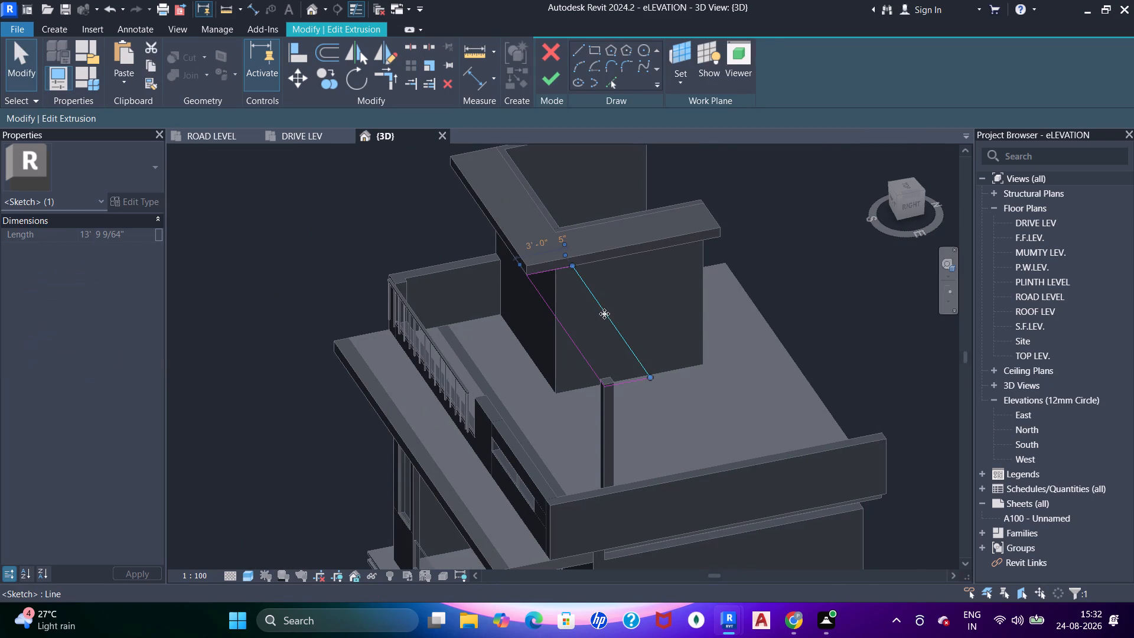
left_click_drag(604, 314, 741, 274)
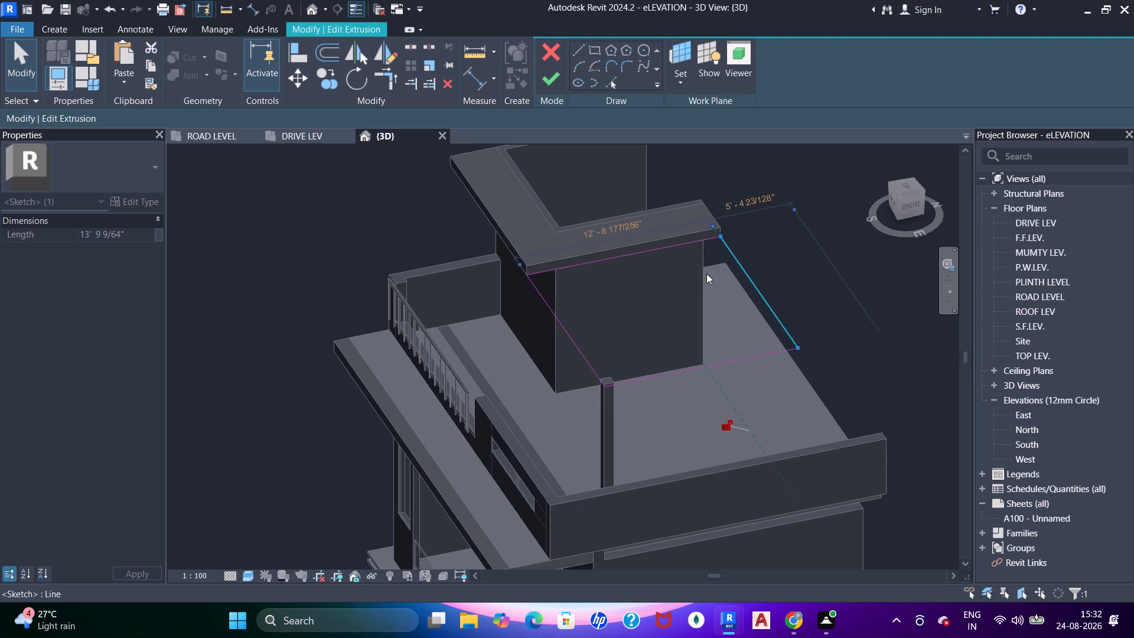
left_click(557, 86)
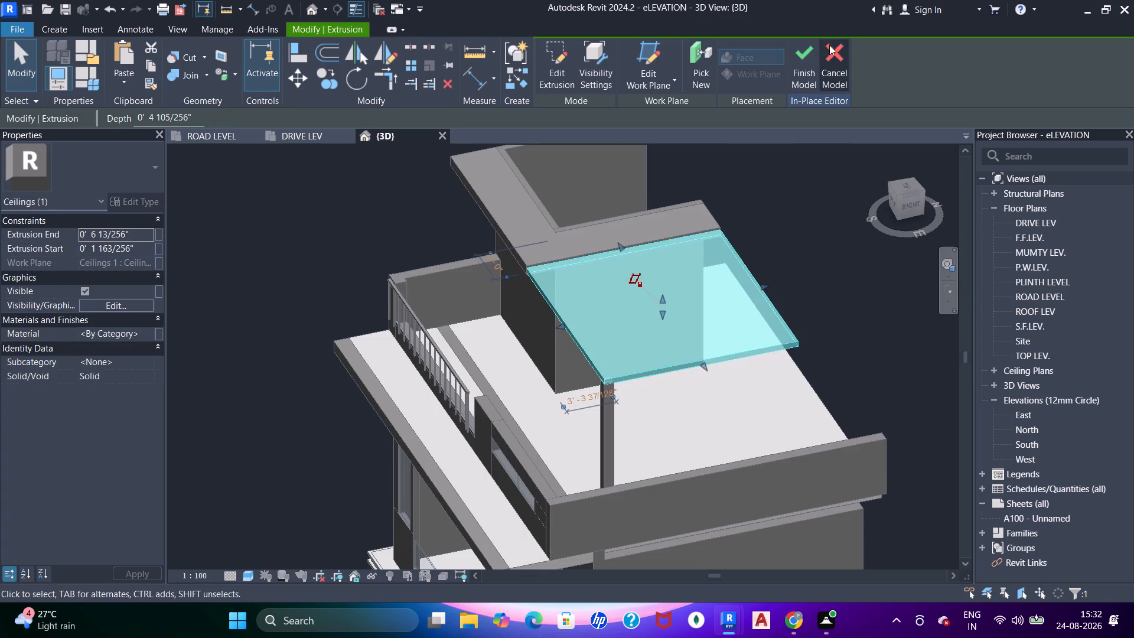
left_click(803, 55)
key("Escape")
Compare the widened pergola and its supporting column in 3D with the rendered reference image in DRIVE LEV.
middle_click_drag(695, 379, 774, 233, "shift")
middle_click_drag(667, 330, 713, 356, "shift")
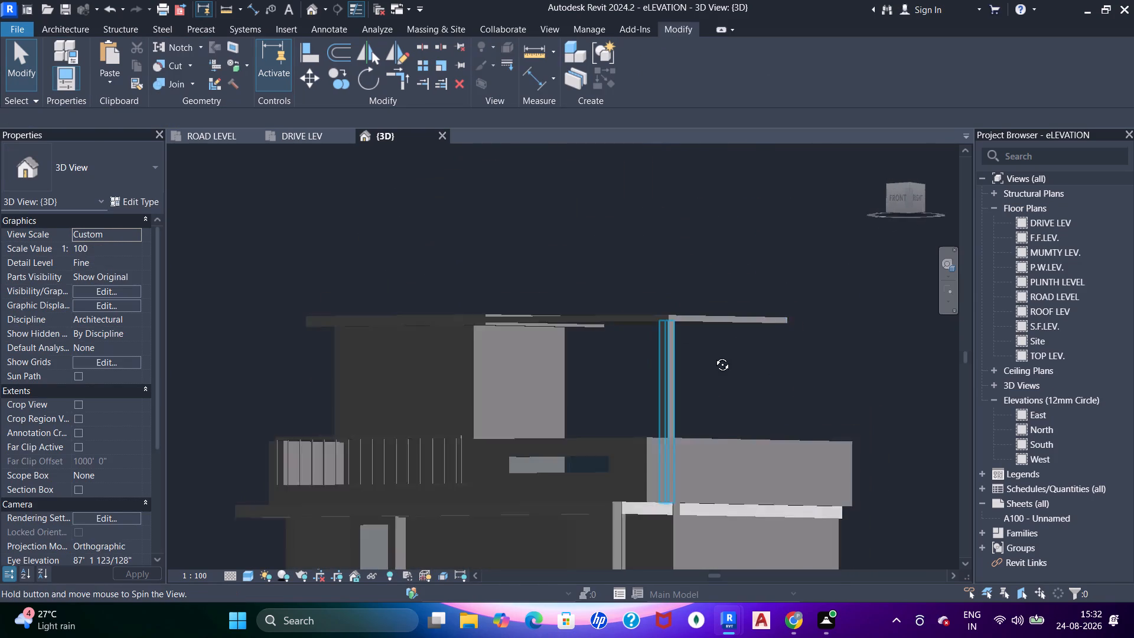
middle_click_drag(713, 356, 651, 355, "shift")
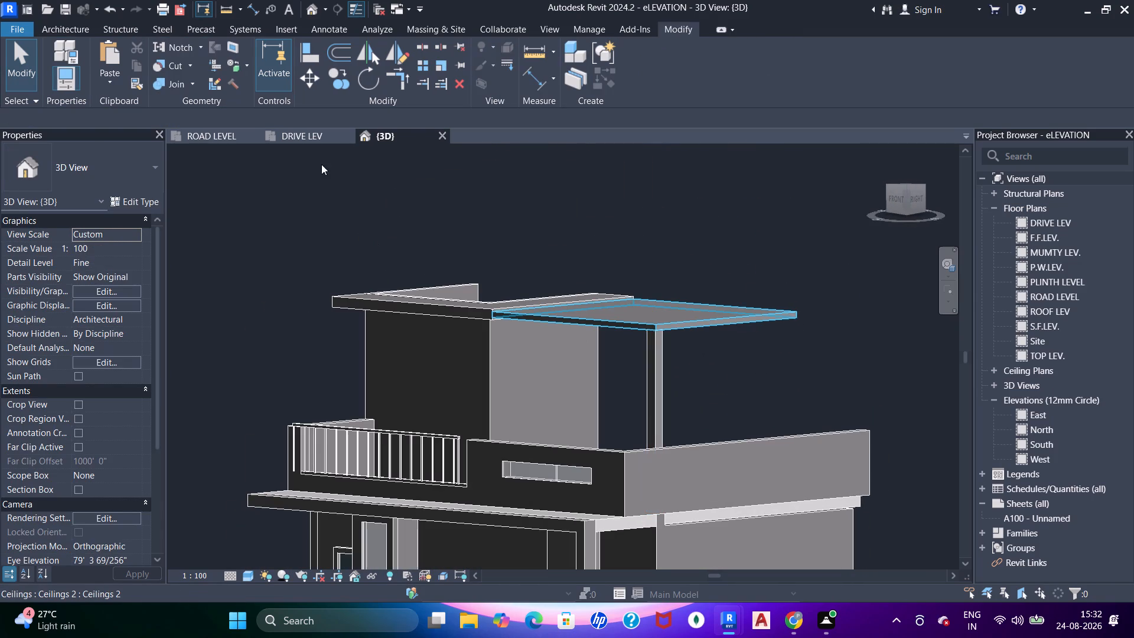
left_click(304, 136)
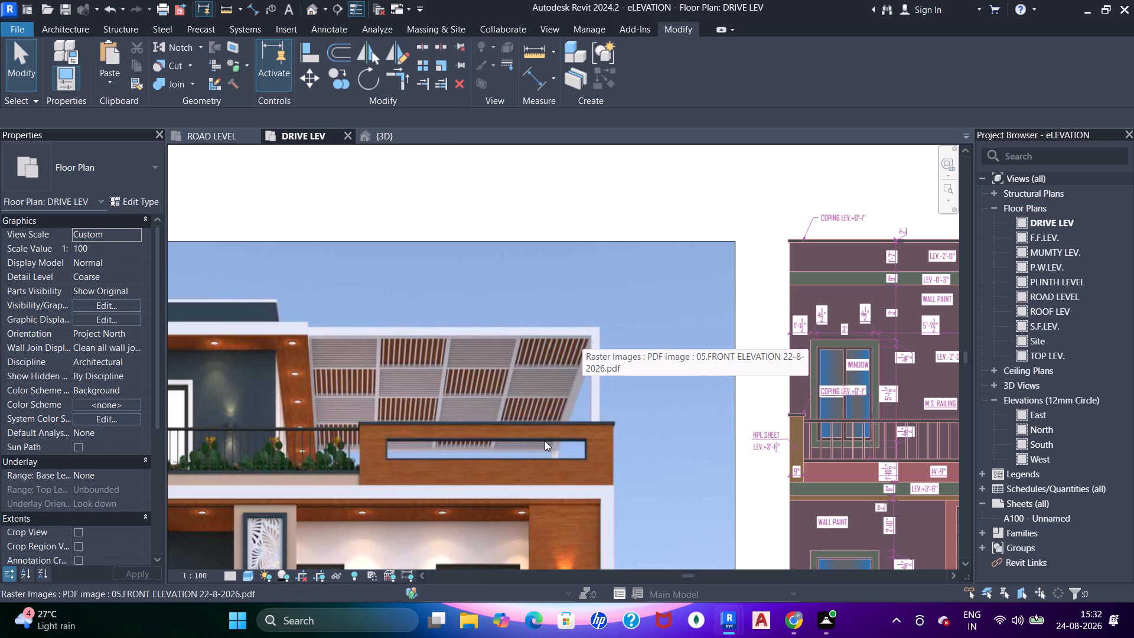
middle_click_drag(761, 347, 474, 368)
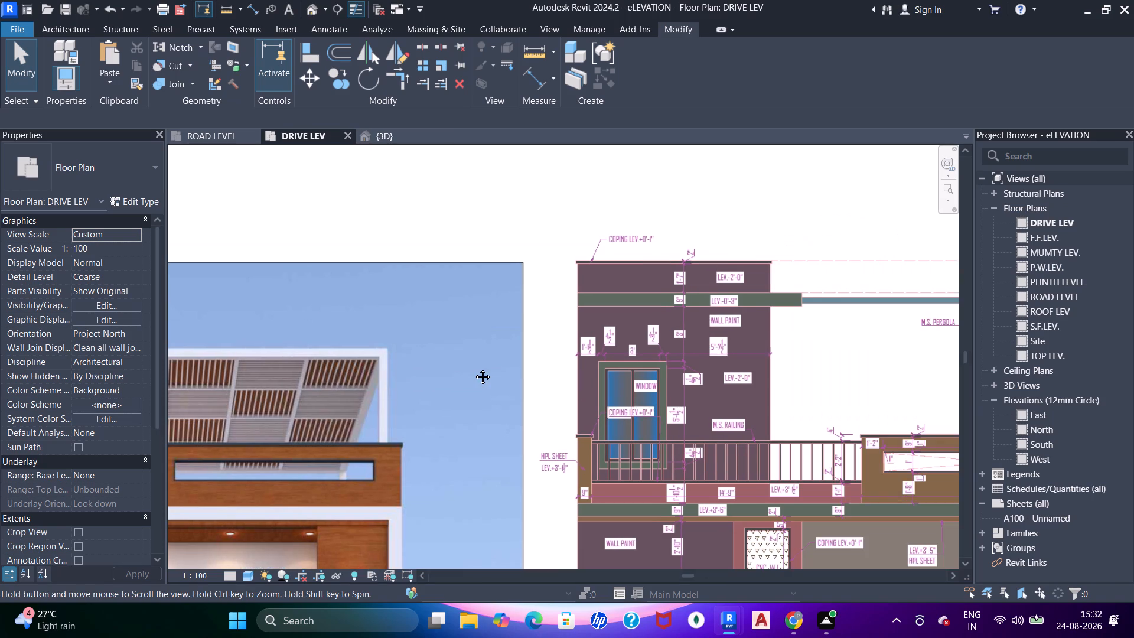
middle_click_drag(474, 368, 296, 311)
middle_click_drag(296, 311, 751, 315)
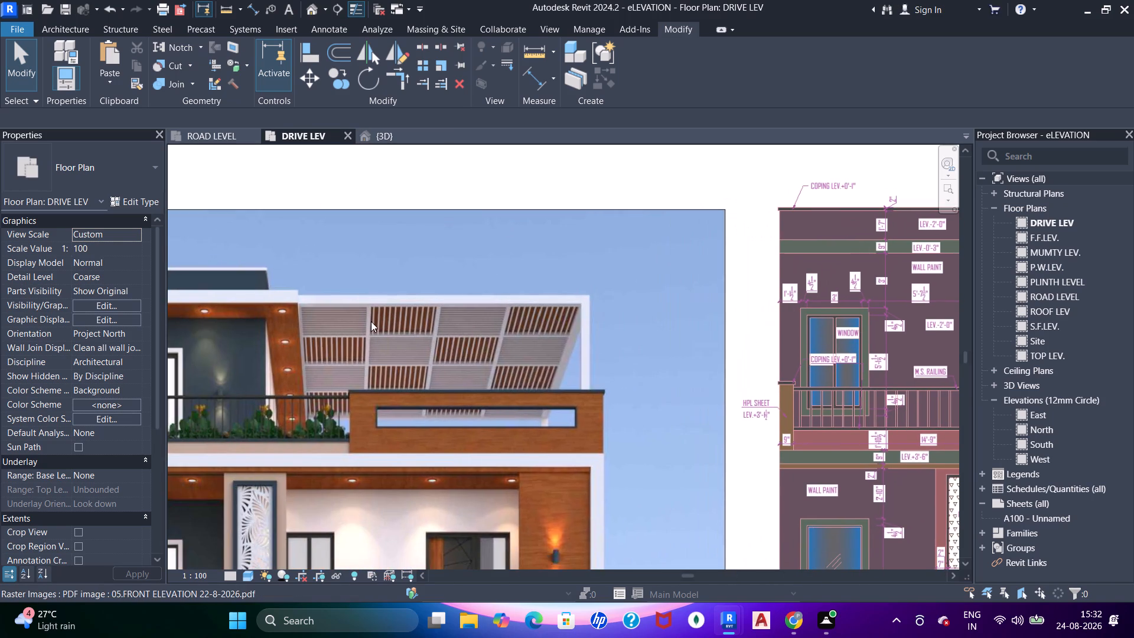
left_click(380, 139)
Copy the rooftop column about 15'-0" toward the rear, parallel to the side parapet.
scroll(691, 357, "down", 3)
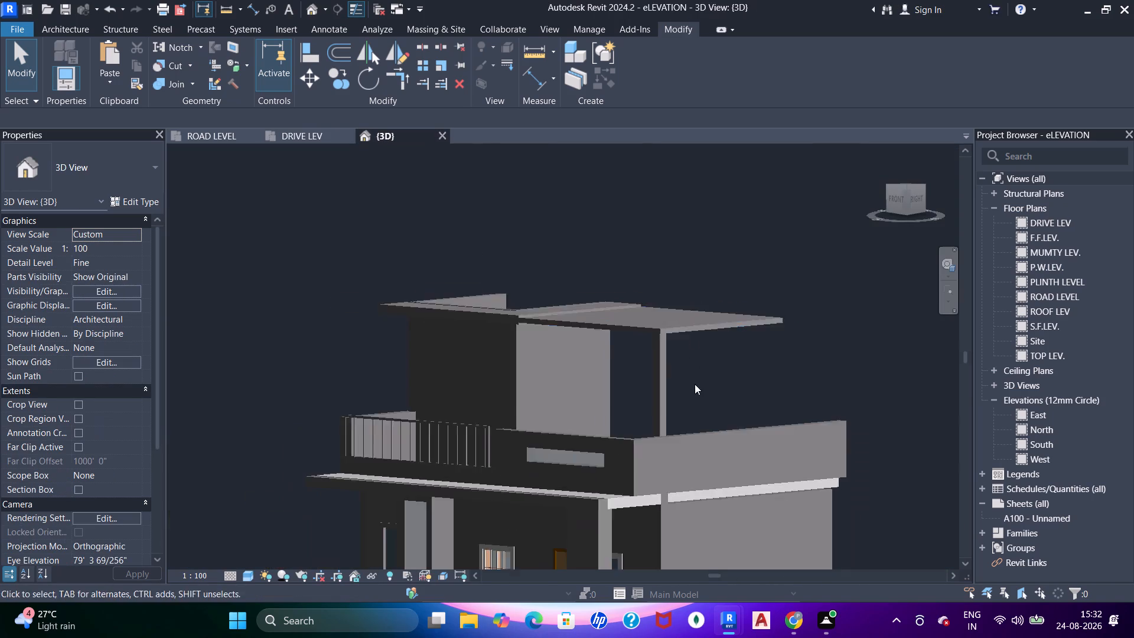
middle_click_drag(681, 414, 609, 474, "shift")
left_click(634, 412)
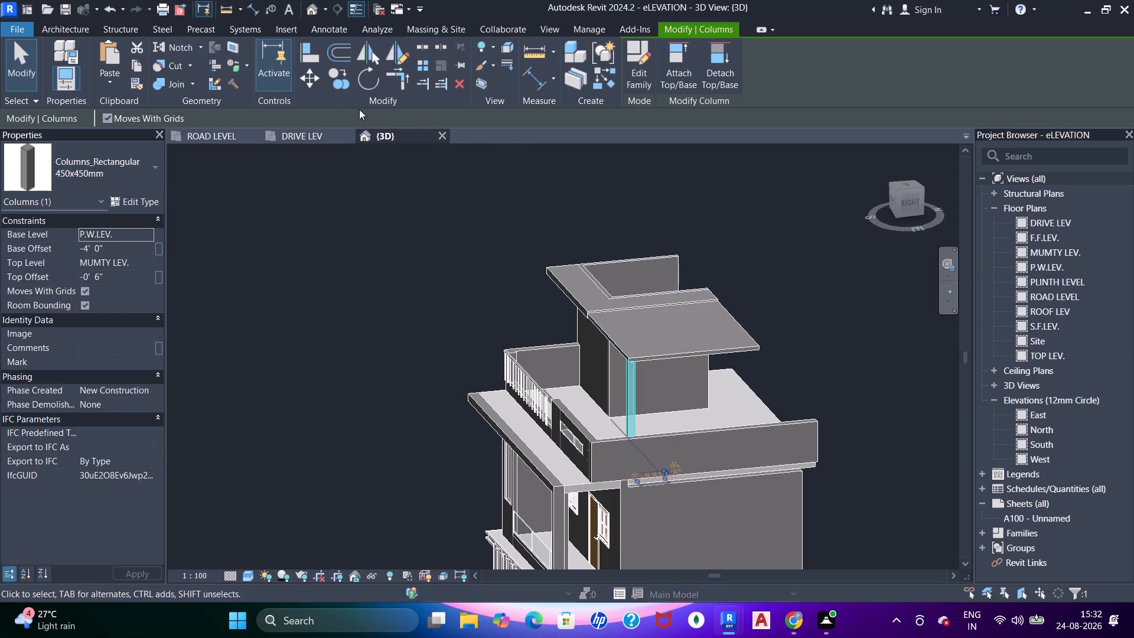
left_click(344, 85)
scroll(638, 445, "up", 5)
scroll(644, 431, "down", 6)
middle_click_drag(480, 446, 660, 485, "shift")
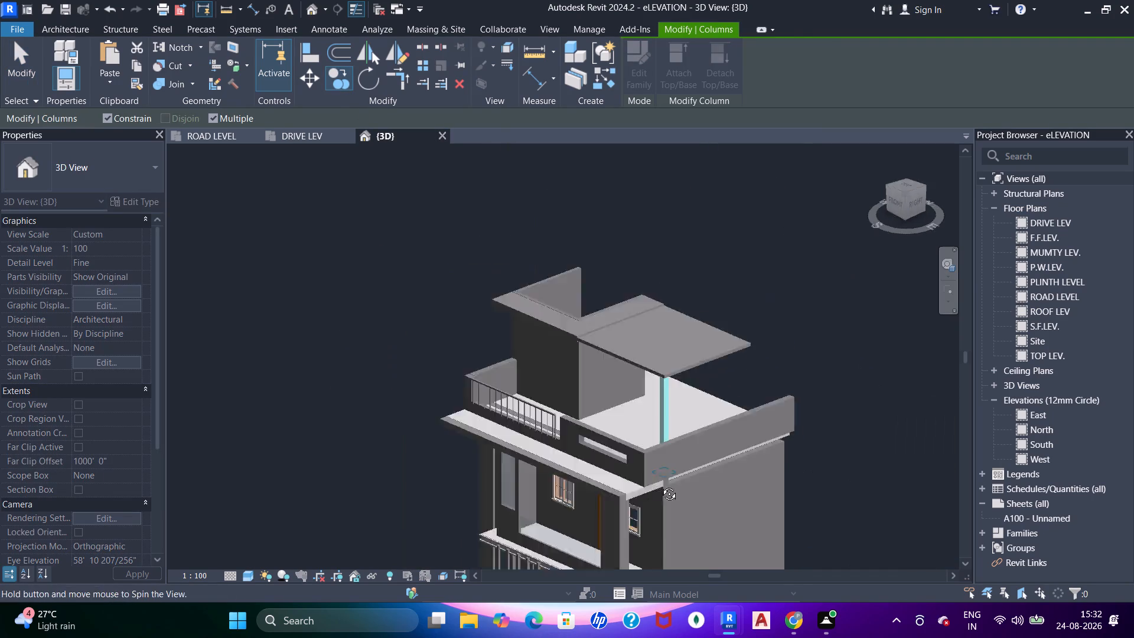
middle_click_drag(660, 485, 757, 470, "shift")
middle_click_drag(656, 438, 720, 484, "shift")
scroll(660, 406, "up", 4)
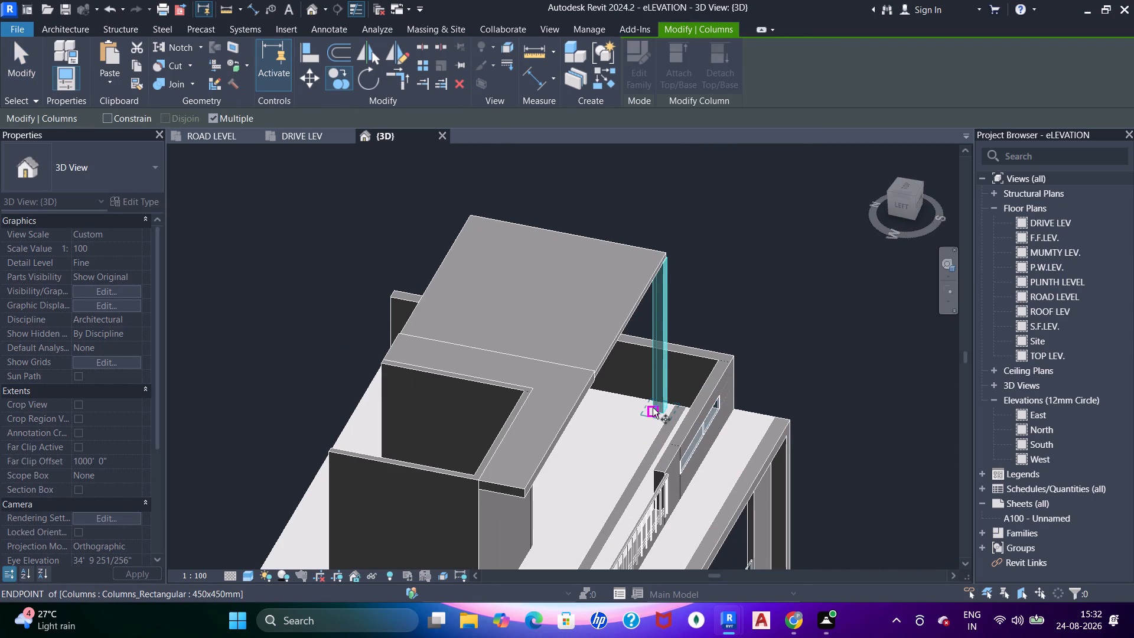
left_click(653, 408)
middle_click_drag(571, 377, 458, 344)
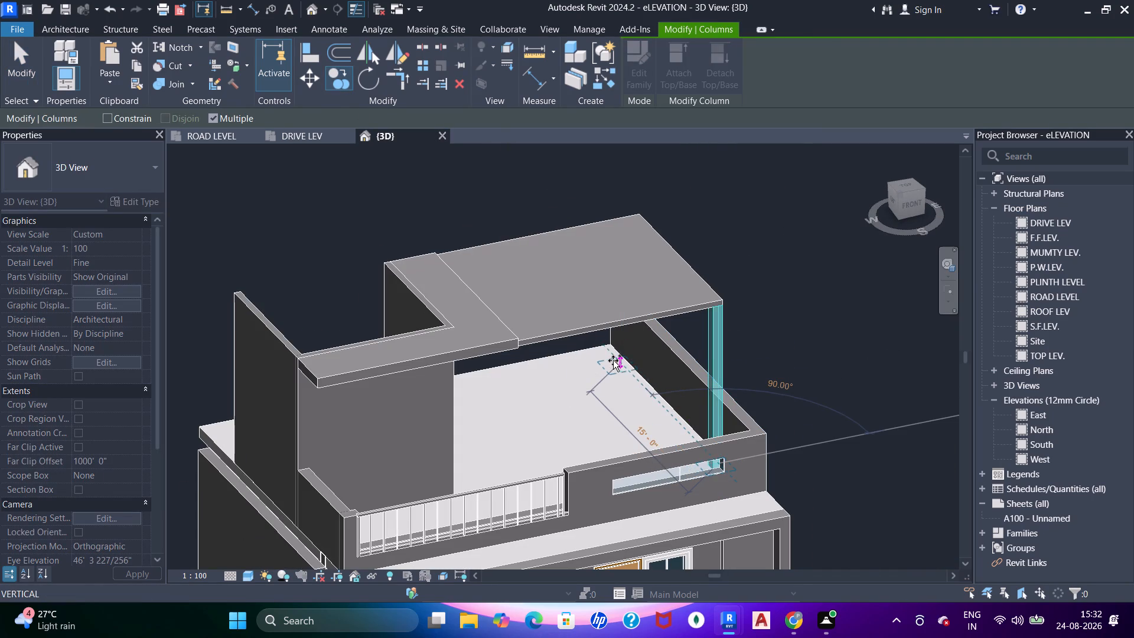
left_click(612, 357)
key("Escape")
Nudge the copied column forward, away from the roof slab's rear edge, to about 3'-7 1/2" from it.
scroll(646, 394, "down", 4)
middle_click_drag(667, 411, 438, 395, "shift")
middle_click_drag(516, 393, 406, 350, "shift")
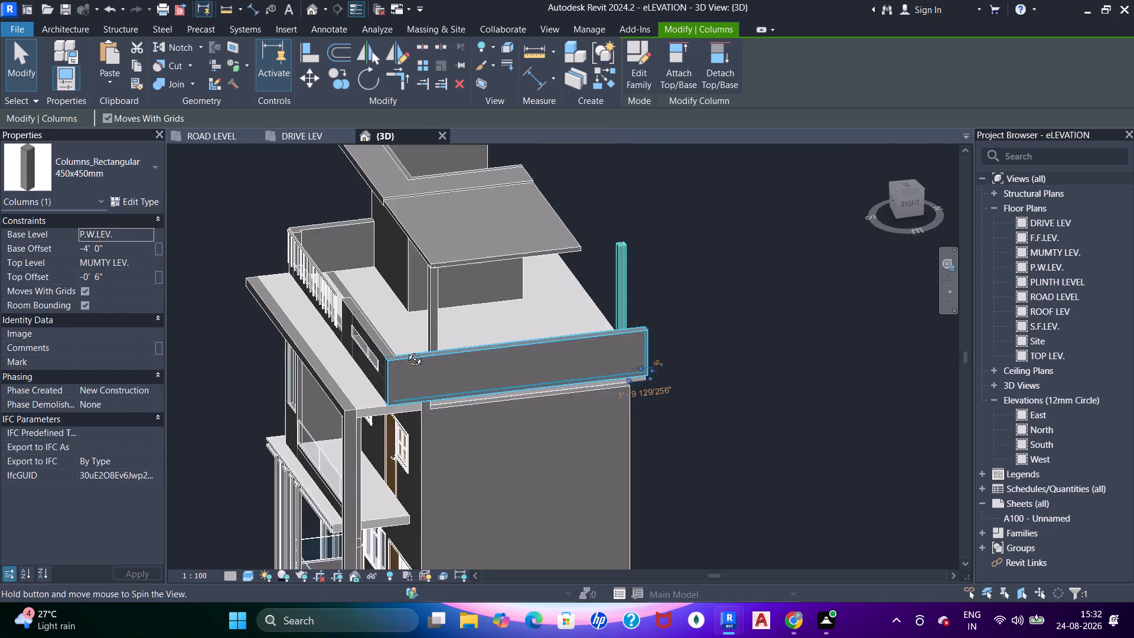
middle_click_drag(406, 350, 393, 343, "shift")
middle_click_drag(686, 373, 531, 373, "shift")
key("Escape")
middle_click_drag(557, 362, 680, 440, "shift")
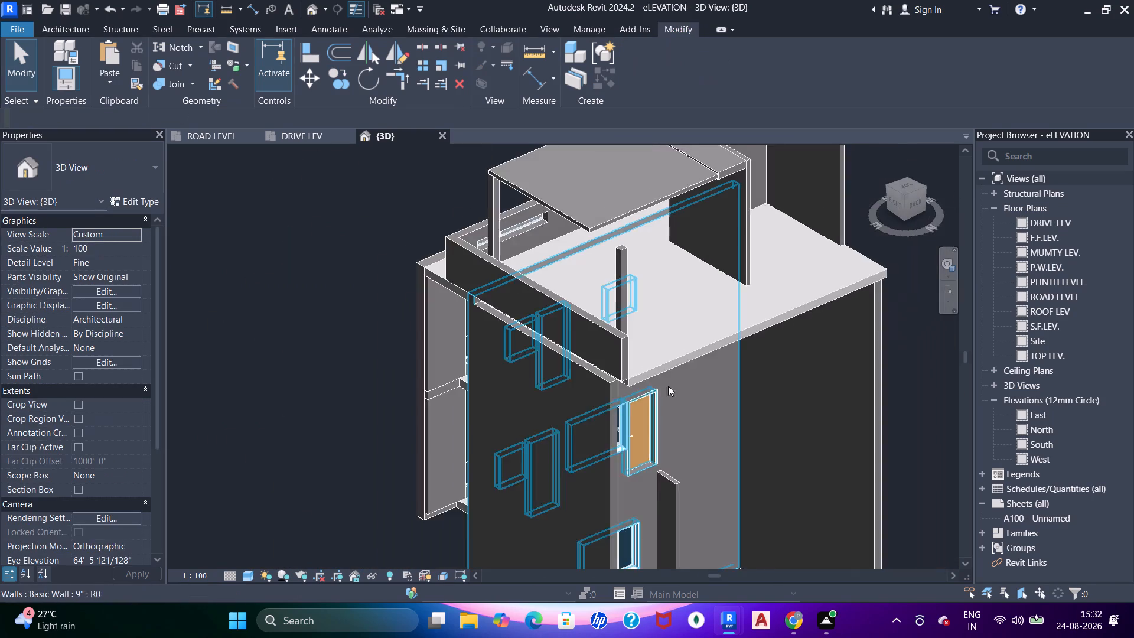
scroll(664, 287, "up", 4)
left_click(603, 315)
middle_click_drag(621, 379, 571, 356, "shift")
middle_click_drag(559, 347, 517, 343, "shift")
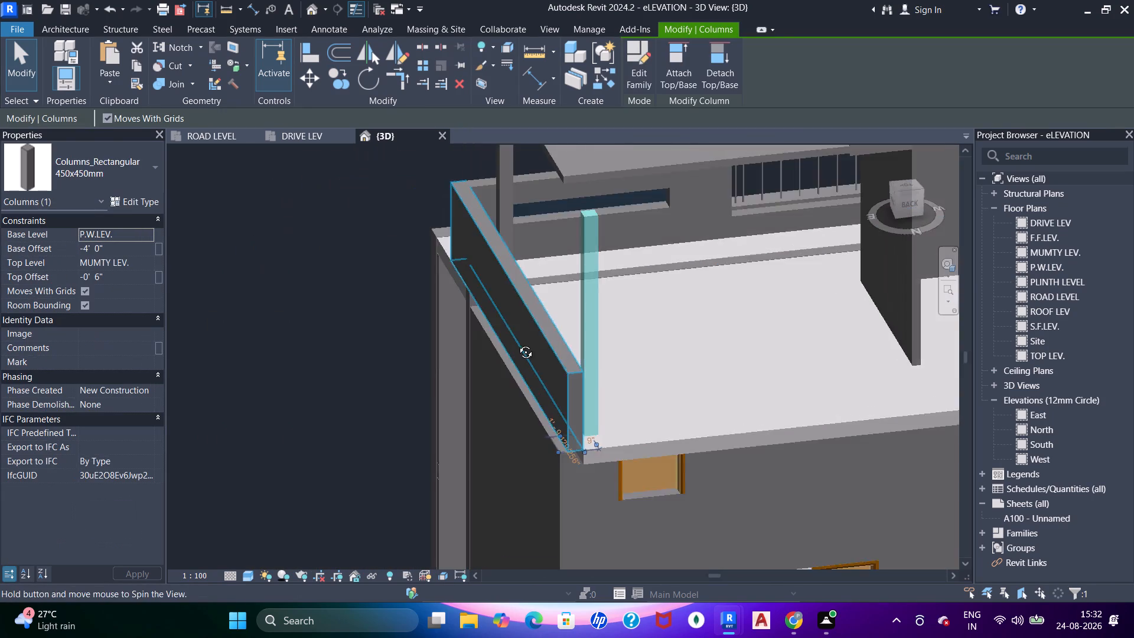
middle_click_drag(517, 343, 503, 326, "shift")
key("Up")
key("Up")
key("Up")
key("Up")
key("Up")
key("Up")
key("Up")
key("Up")
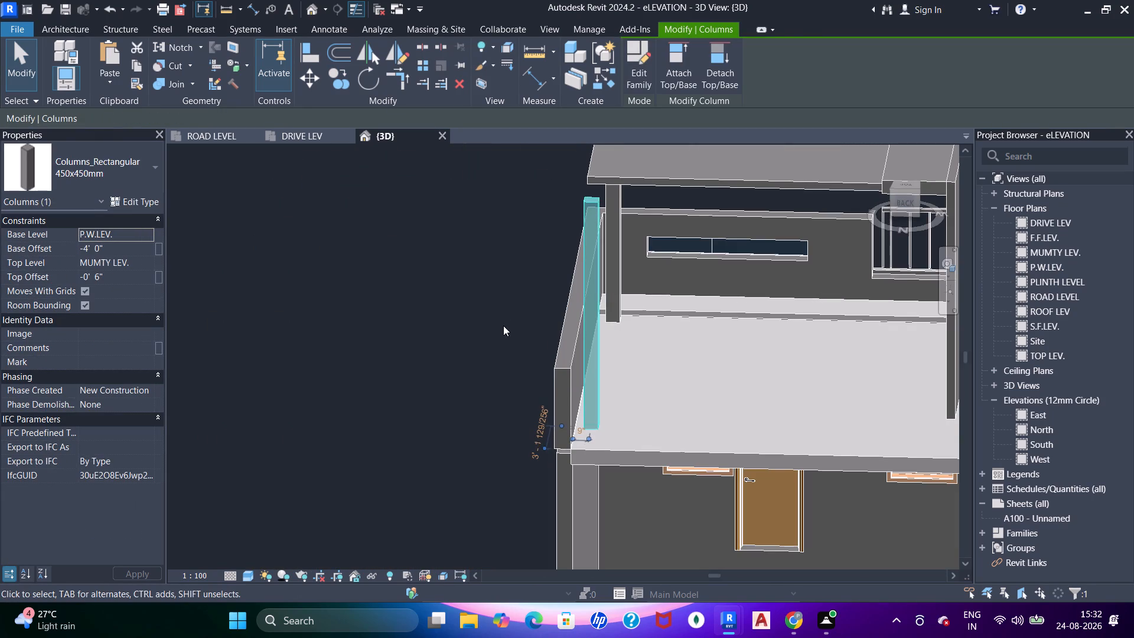
key("Up")
key("Up")
key("Up")
key("Escape")
Nudge the copied column farther forward until it stands under the pergola canopy's rear outer corner.
key("grave")
key("grave")
scroll(590, 363, "down", 5, "shift")
middle_click_drag(535, 390, 688, 446, "shift")
scroll(688, 446, "up", 1, "shift")
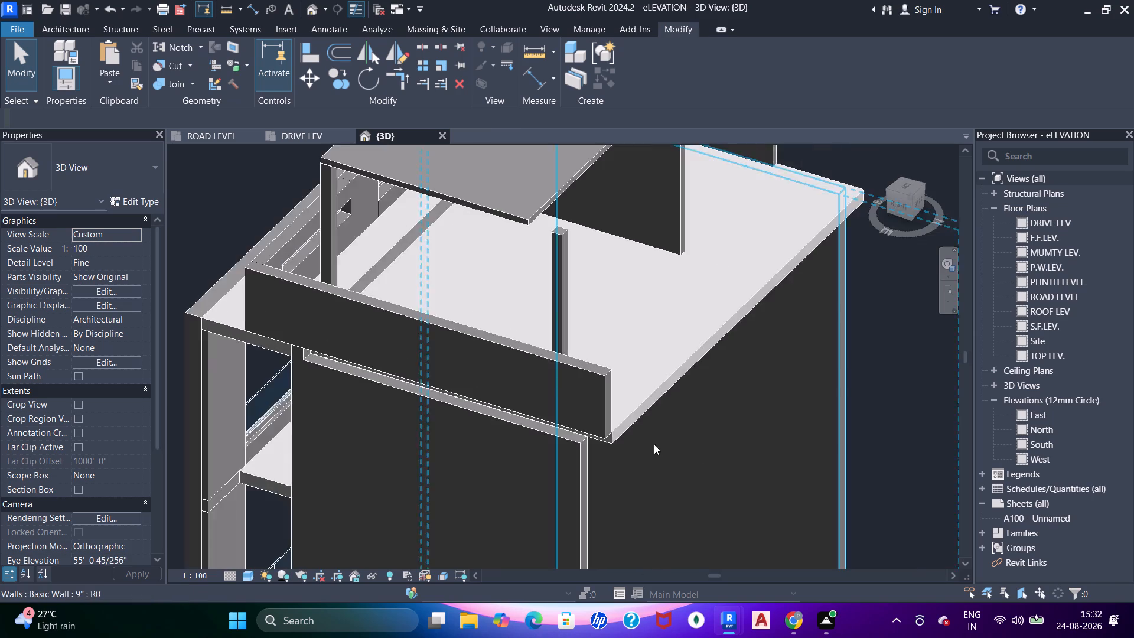
scroll(564, 415, "down", 5)
middle_click_drag(496, 404, 546, 354, "shift")
middle_click_drag(547, 353, 563, 336, "shift")
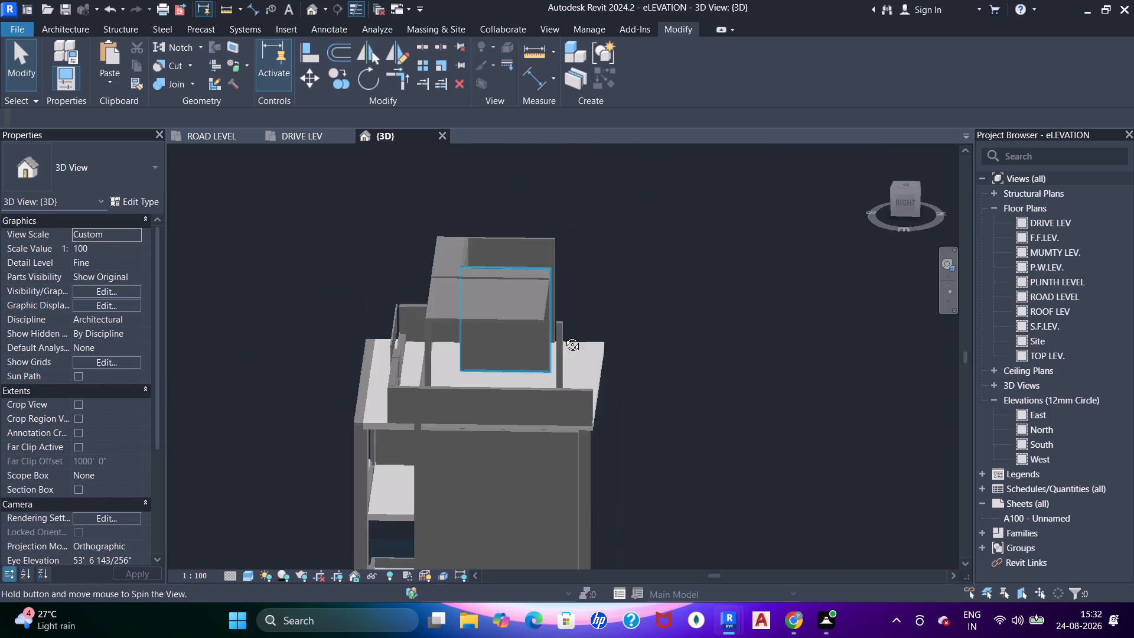
middle_click_drag(563, 336, 563, 324, "shift")
middle_click_drag(574, 317, 669, 332)
scroll(624, 367, "up", 3)
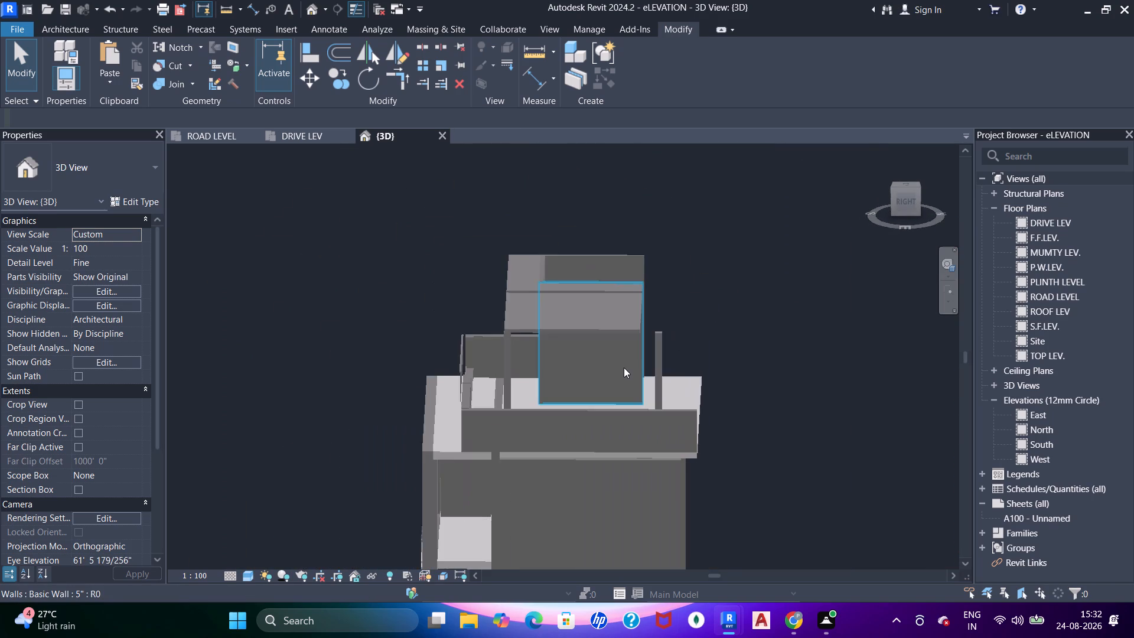
middle_click_drag(631, 385, 605, 380, "shift")
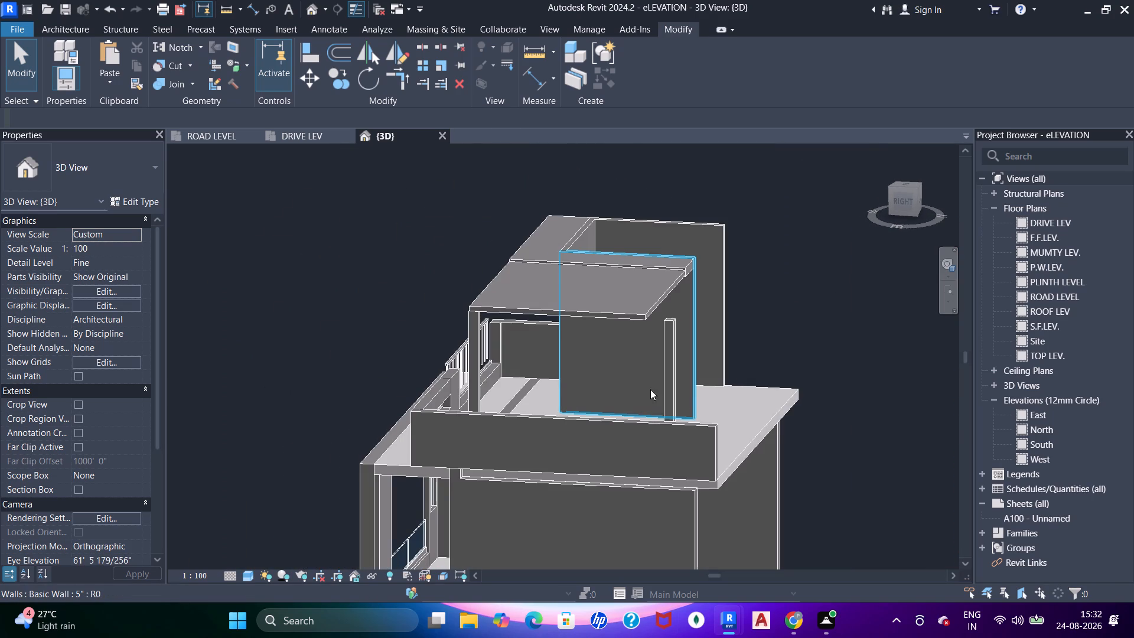
middle_click_drag(705, 395, 748, 389, "shift")
left_click(674, 360)
middle_click_drag(672, 403, 660, 404, "shift")
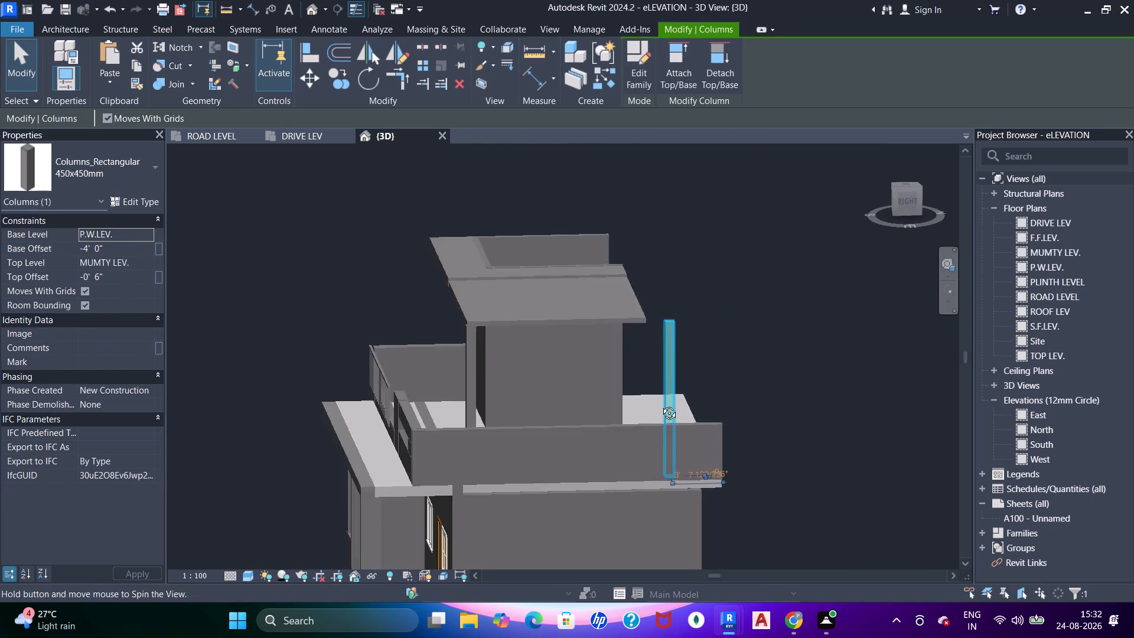
middle_click_drag(660, 404, 658, 403, "shift")
scroll(658, 403, "up", 1)
key("Left")
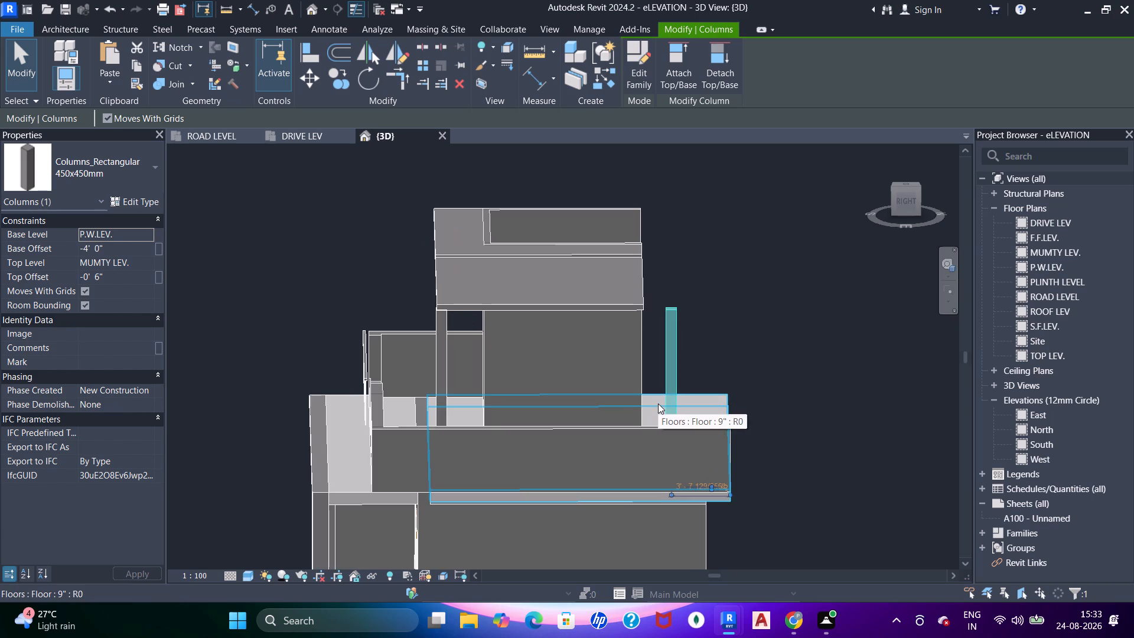
key("Left")
key("Left")
key("Left")
key("Left")
key("Left")
key("Left")
key("Left")
key("Left")
key("Left")
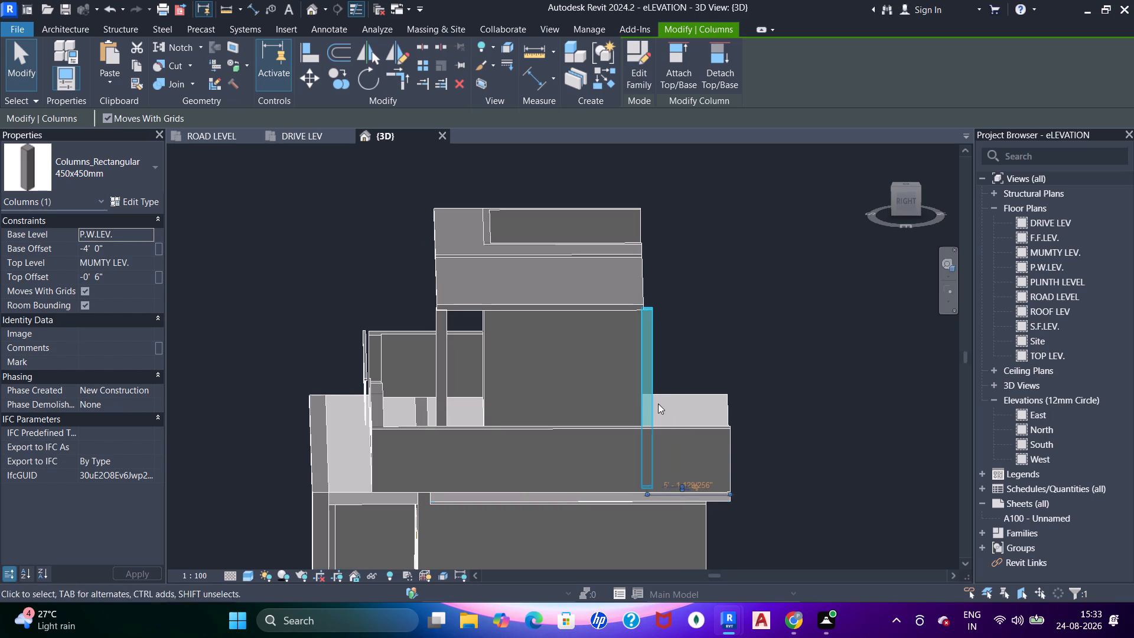
key("Left")
key("Left")
key("Escape")
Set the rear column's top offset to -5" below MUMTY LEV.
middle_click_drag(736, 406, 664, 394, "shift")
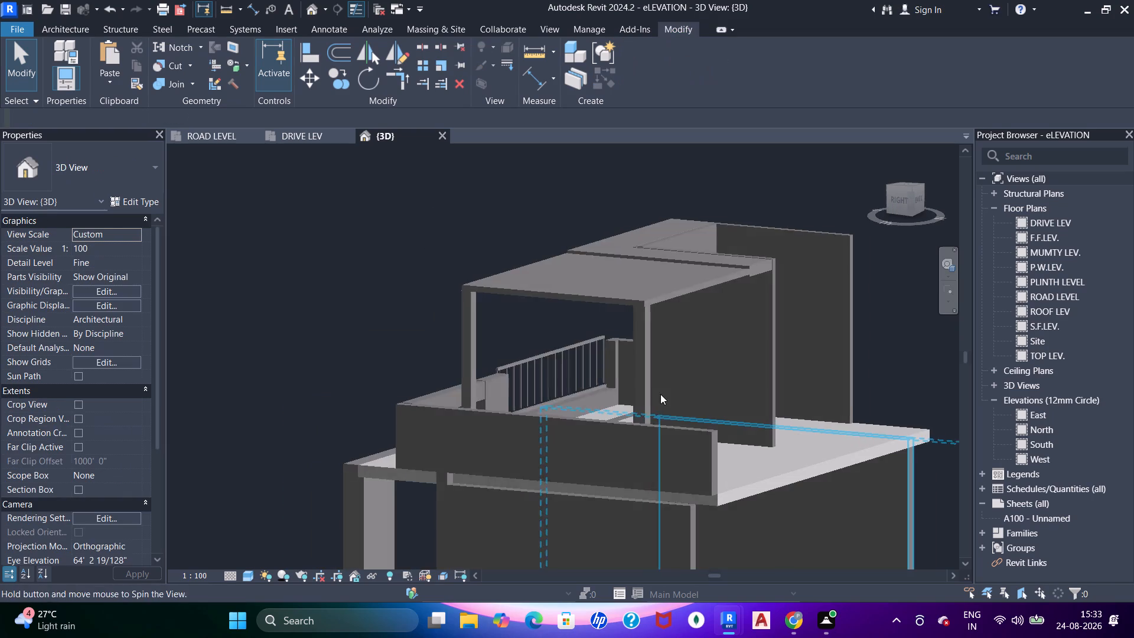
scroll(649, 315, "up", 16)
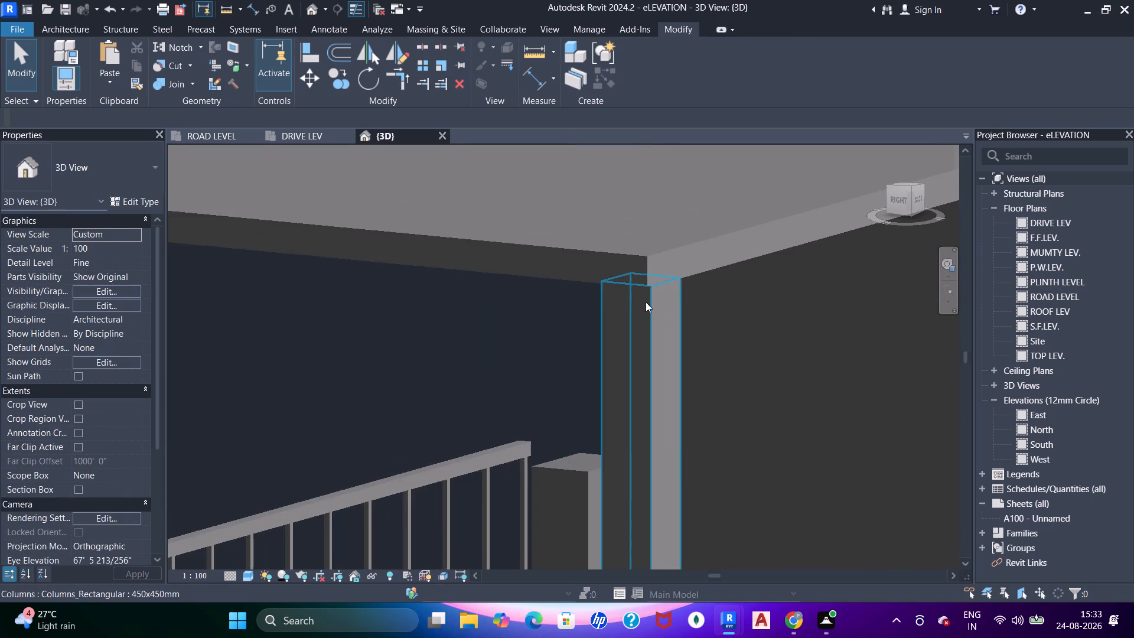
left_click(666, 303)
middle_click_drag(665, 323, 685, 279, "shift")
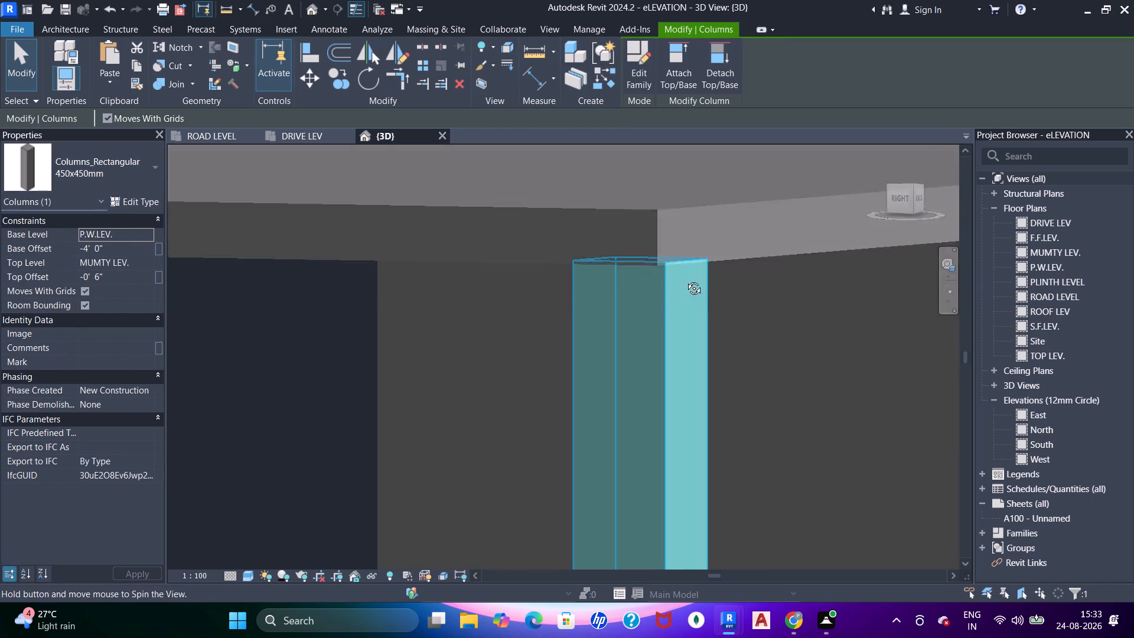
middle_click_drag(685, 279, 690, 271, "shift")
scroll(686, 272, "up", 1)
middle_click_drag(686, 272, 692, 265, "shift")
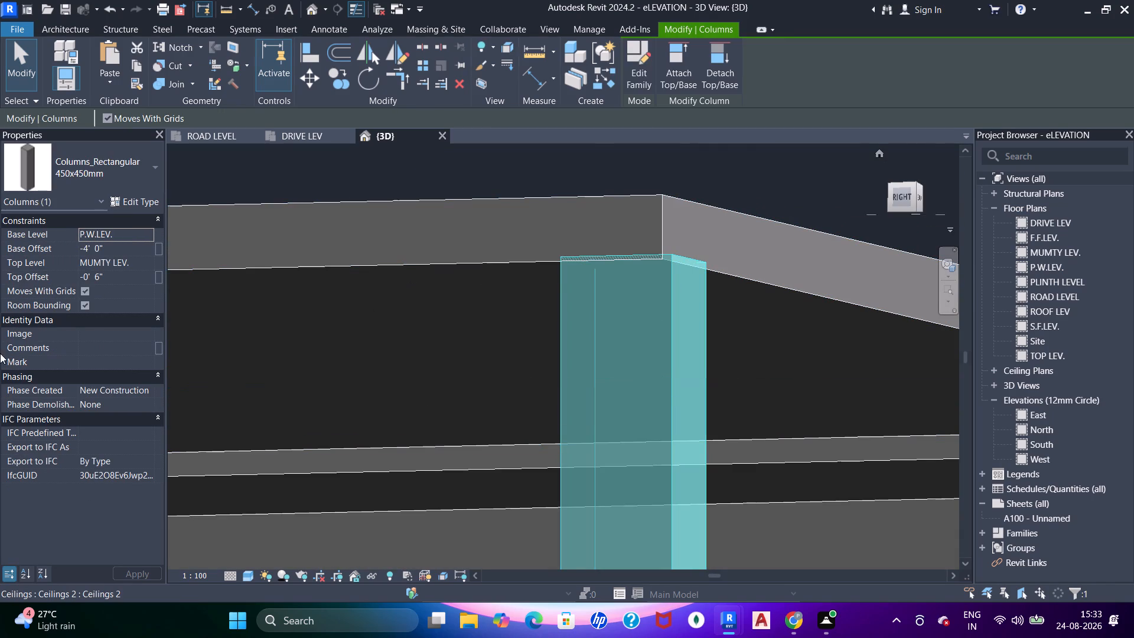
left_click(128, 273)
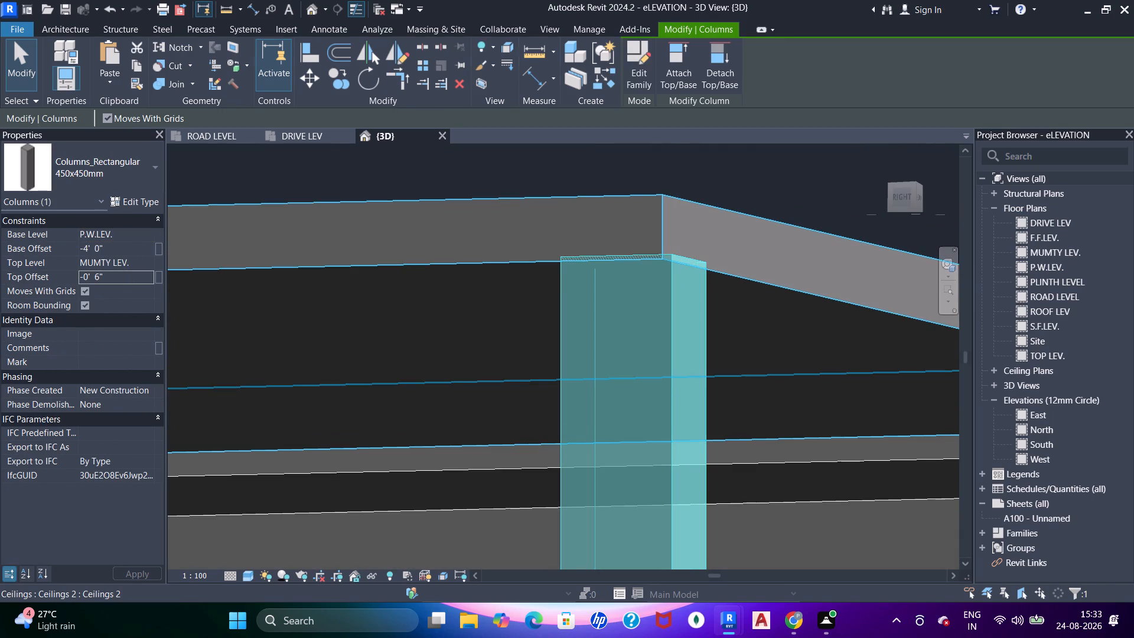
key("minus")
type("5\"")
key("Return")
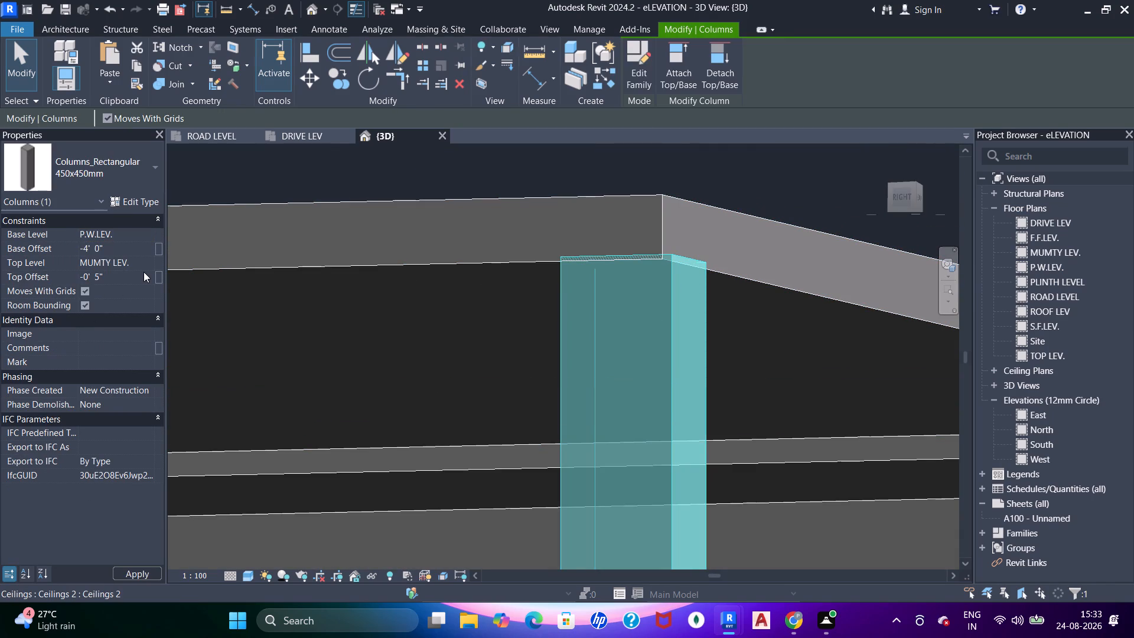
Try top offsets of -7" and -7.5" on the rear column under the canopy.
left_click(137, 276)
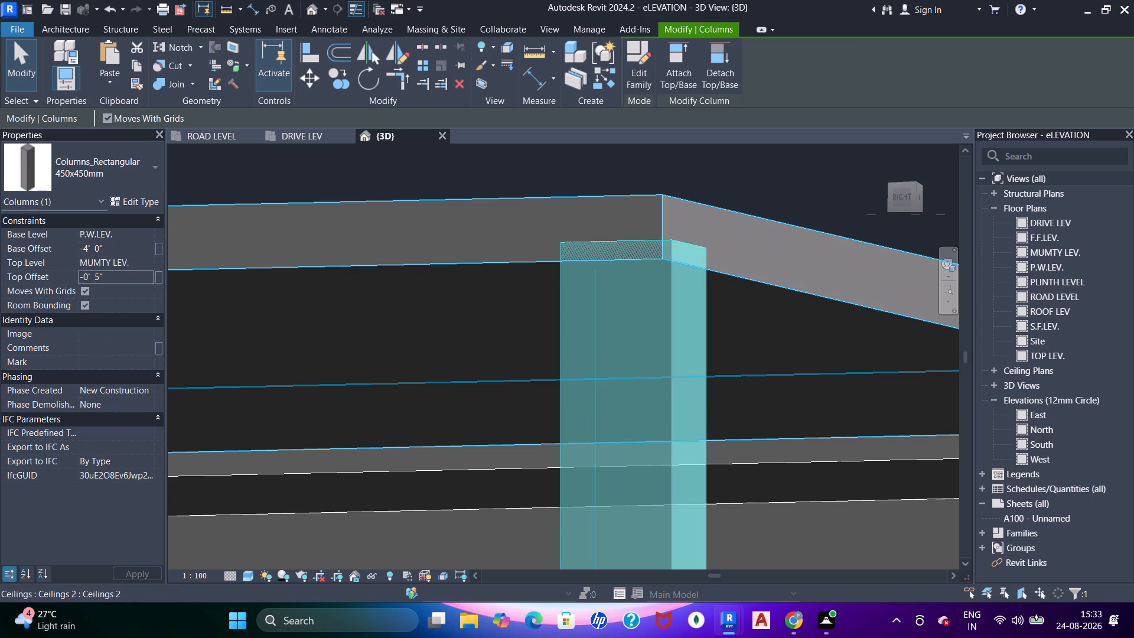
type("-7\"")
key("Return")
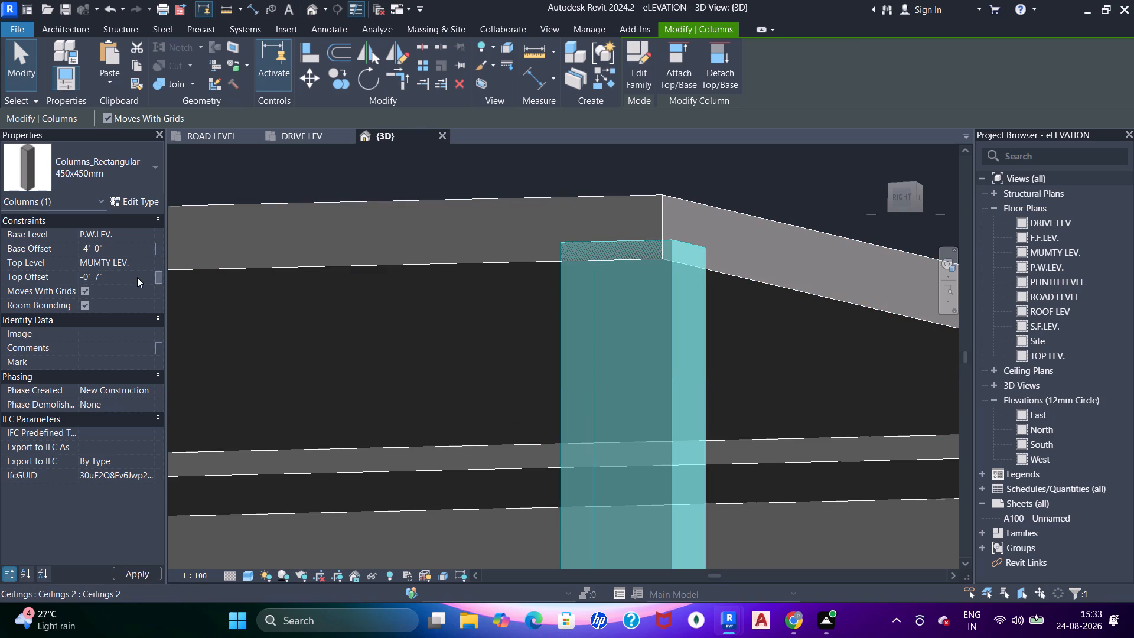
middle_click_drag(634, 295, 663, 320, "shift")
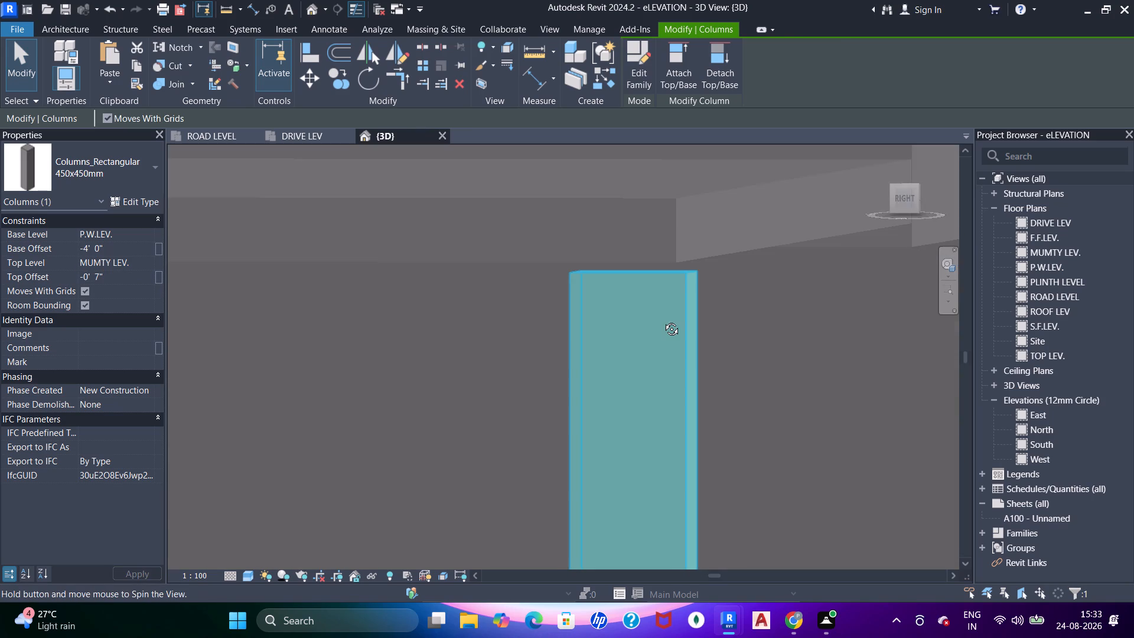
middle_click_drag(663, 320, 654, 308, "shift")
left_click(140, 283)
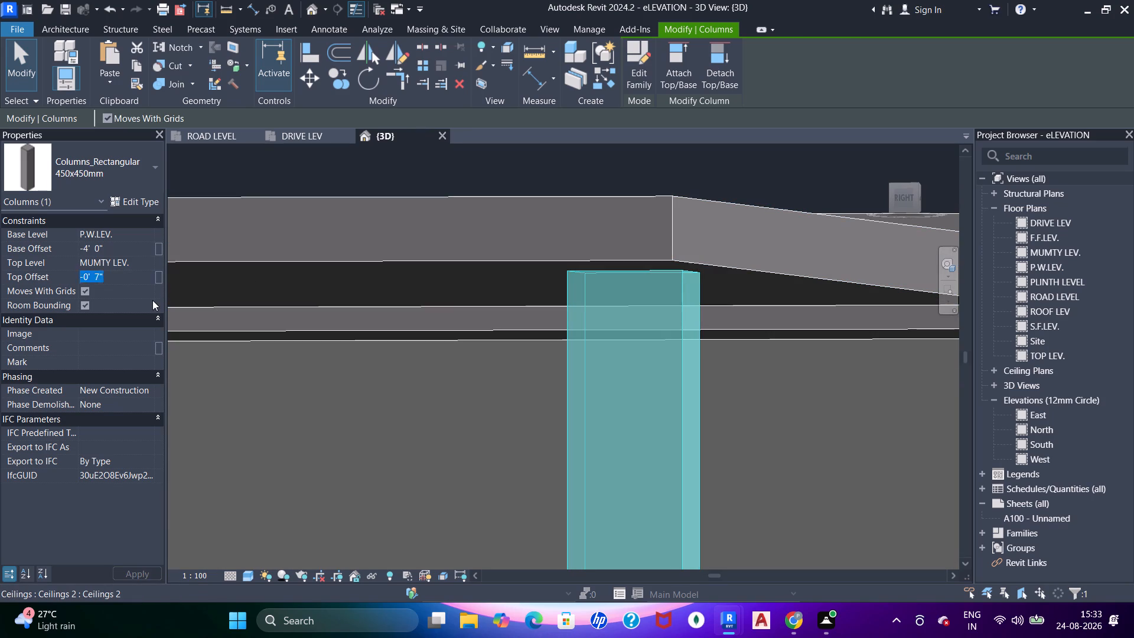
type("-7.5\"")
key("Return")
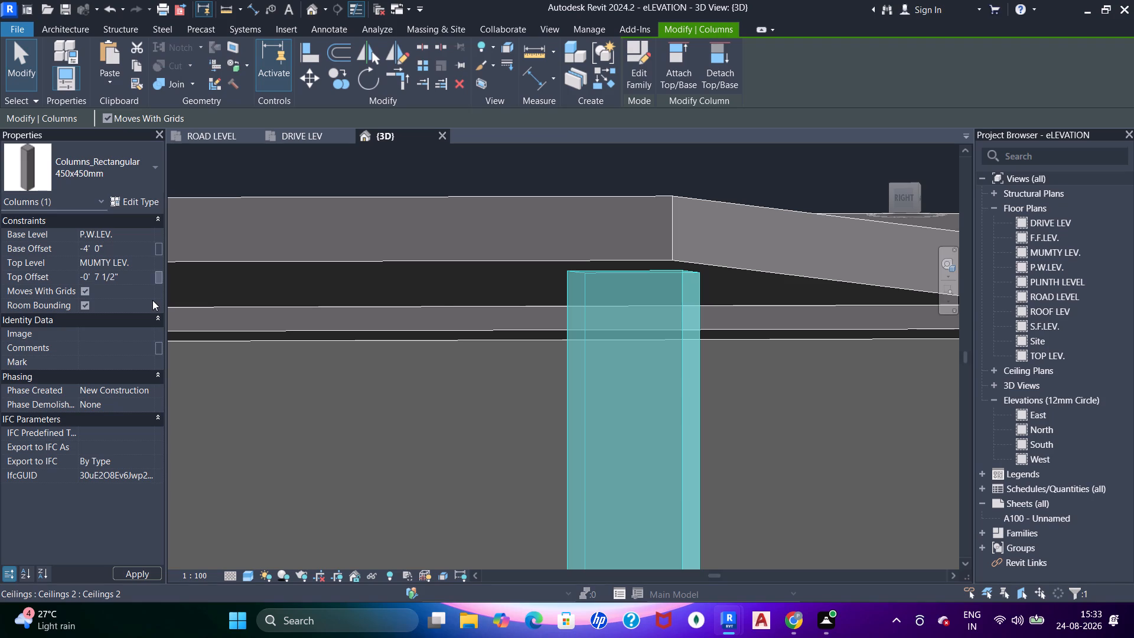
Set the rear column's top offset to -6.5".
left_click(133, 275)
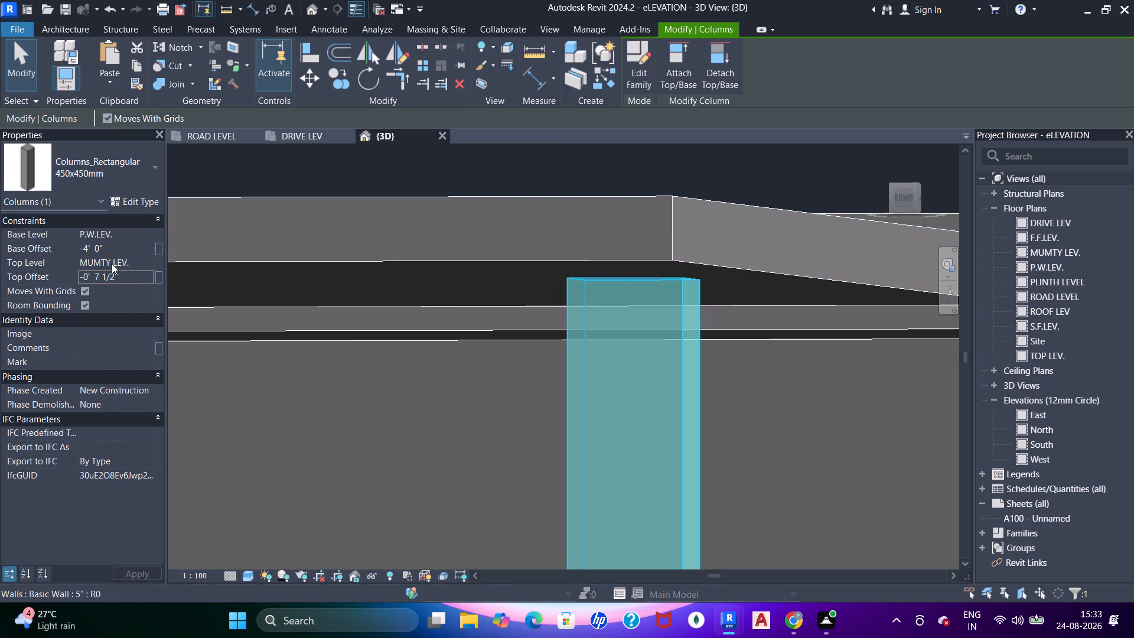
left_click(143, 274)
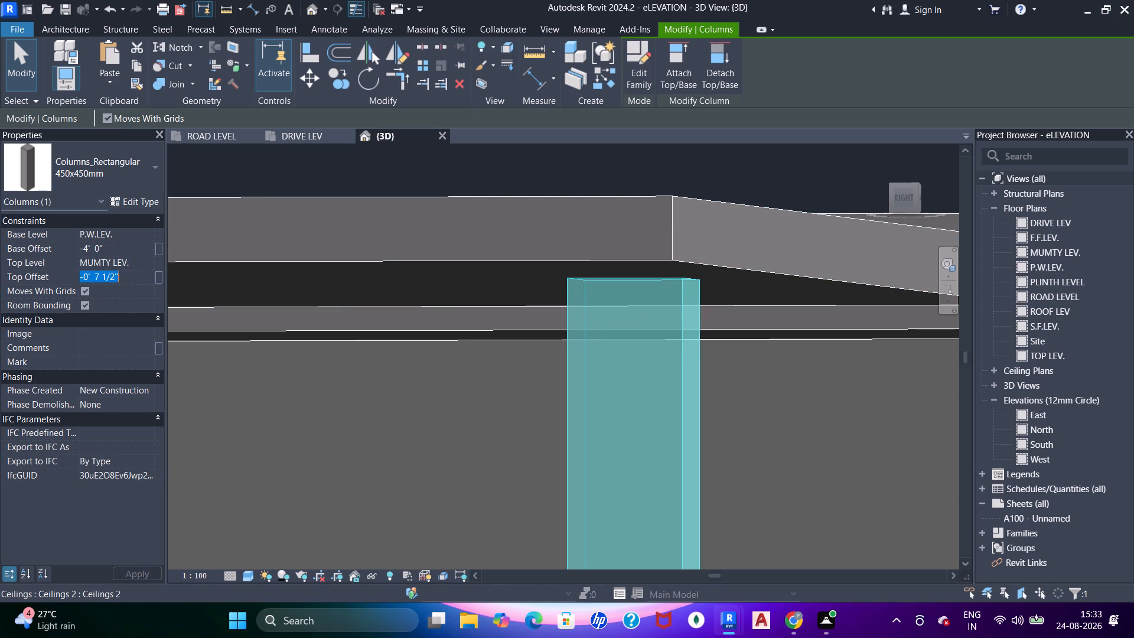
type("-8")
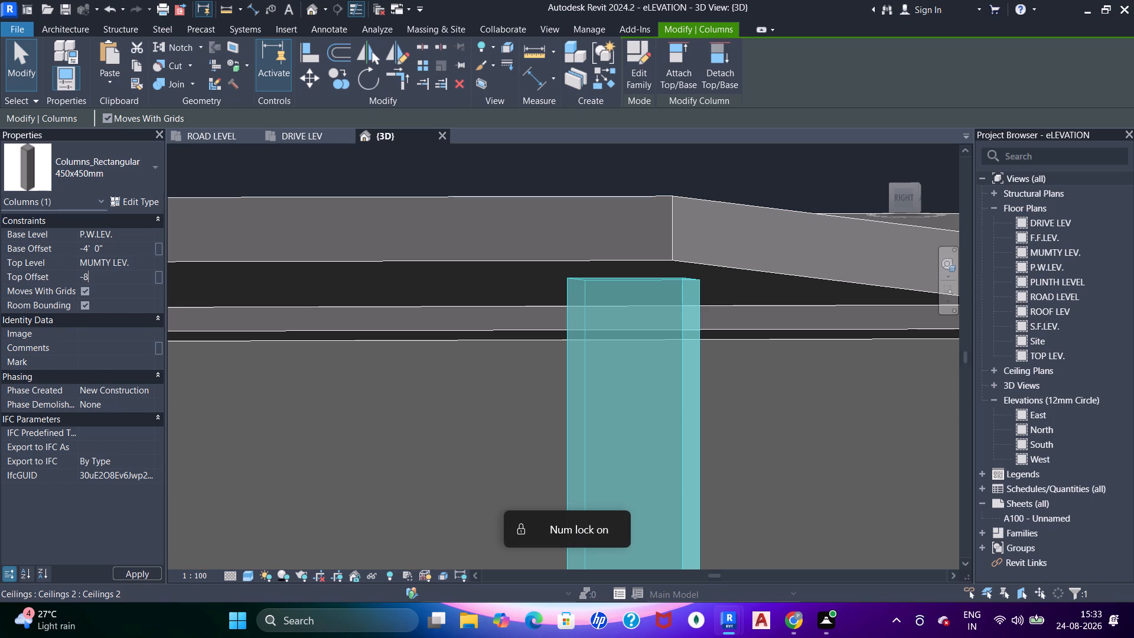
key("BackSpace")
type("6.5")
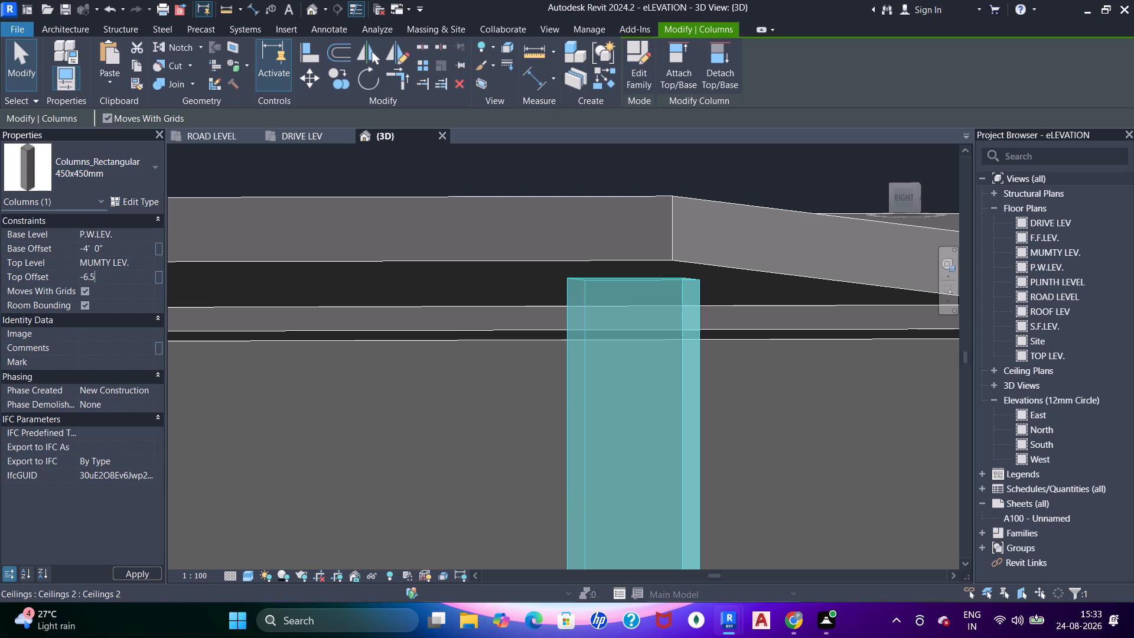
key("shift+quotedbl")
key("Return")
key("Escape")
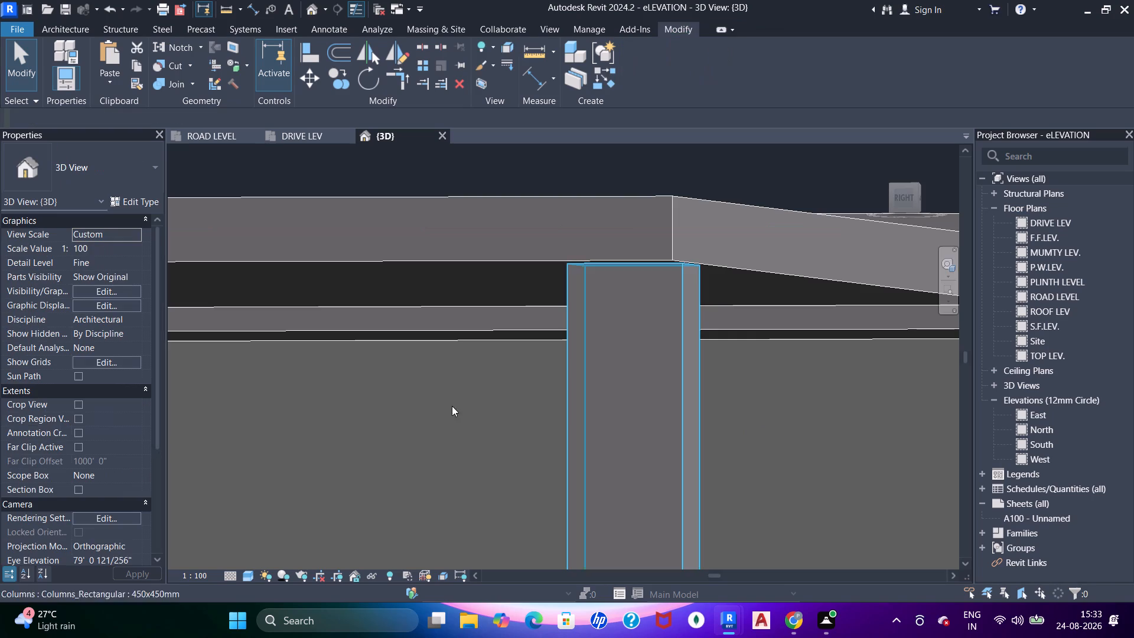
Set the rear column's top offset to -6.8" after checking its top against the canopy's underside.
middle_click_drag(485, 431, 504, 434, "shift")
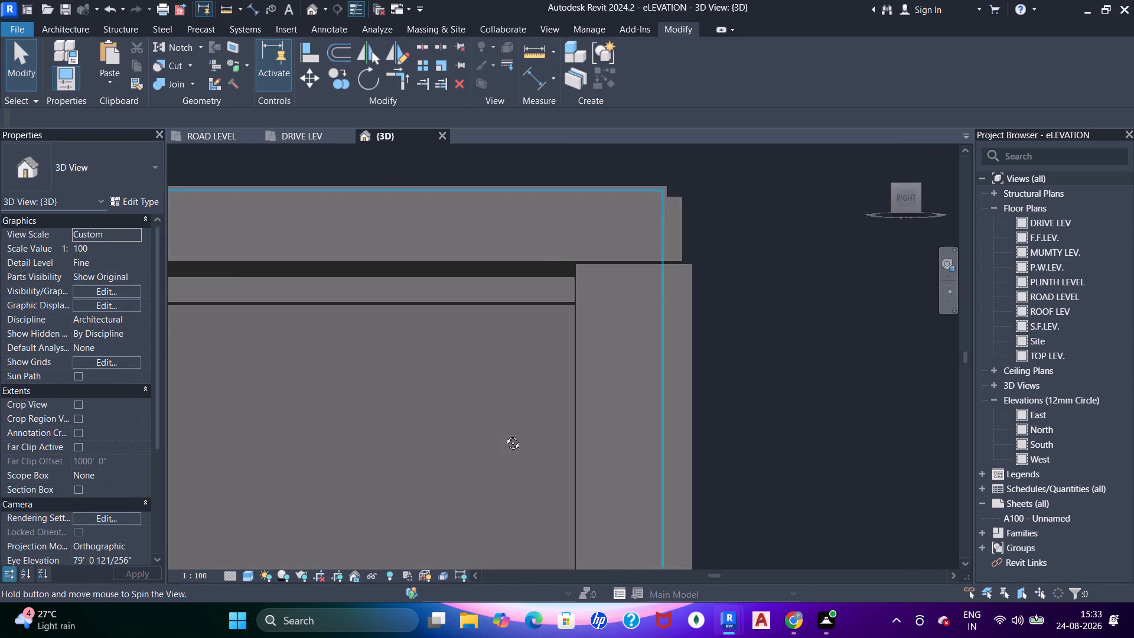
middle_click_drag(504, 434, 500, 433, "shift")
left_click(571, 393)
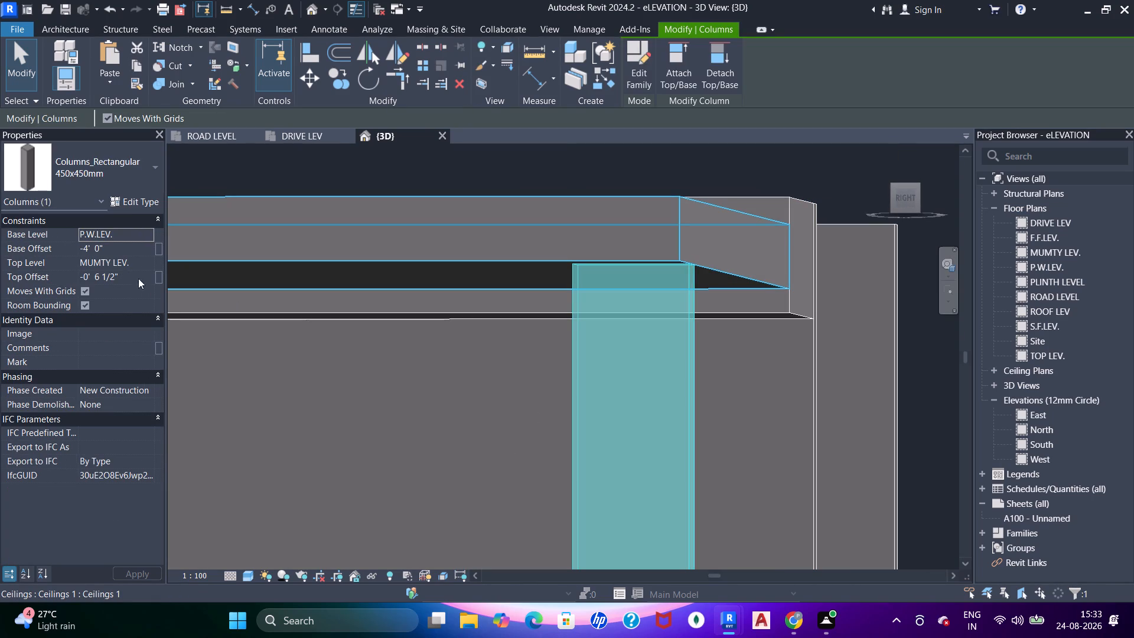
left_click(138, 278)
key("minus")
type("6.8\"")
key("Return")
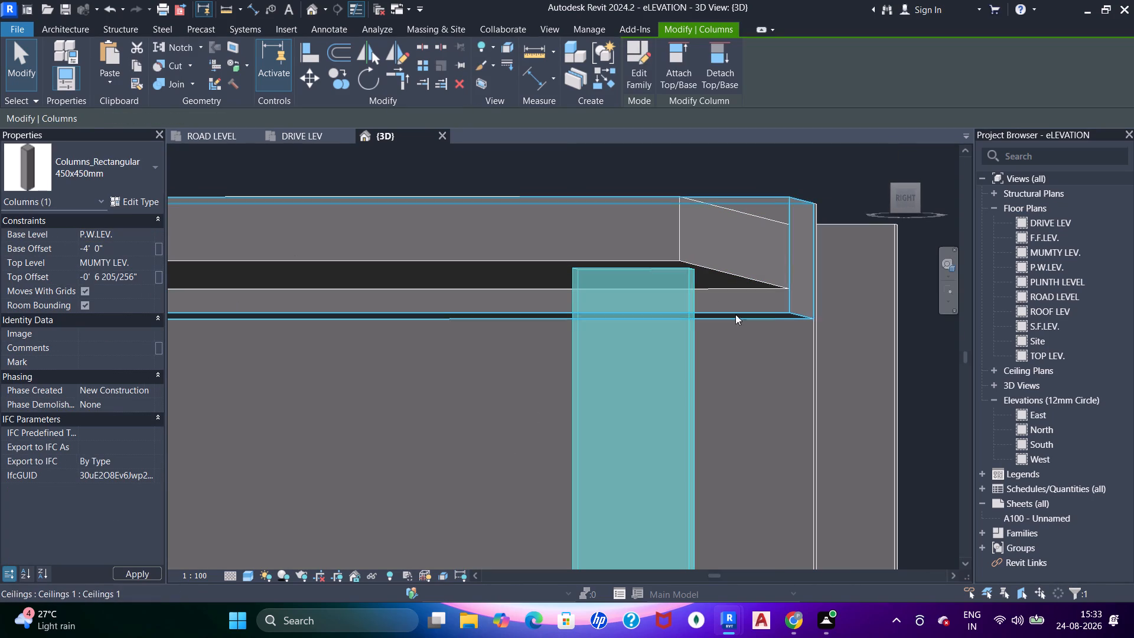
Set the rear column's top offset to -6.4" below MUMTY LEV.
left_click(145, 279)
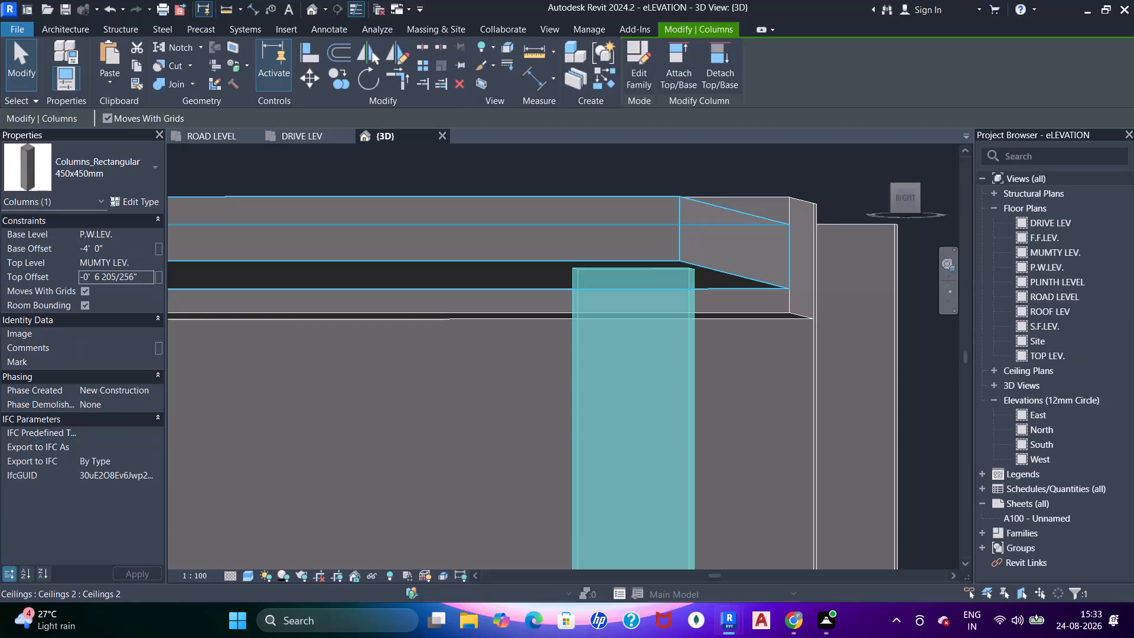
key("minus")
key("6")
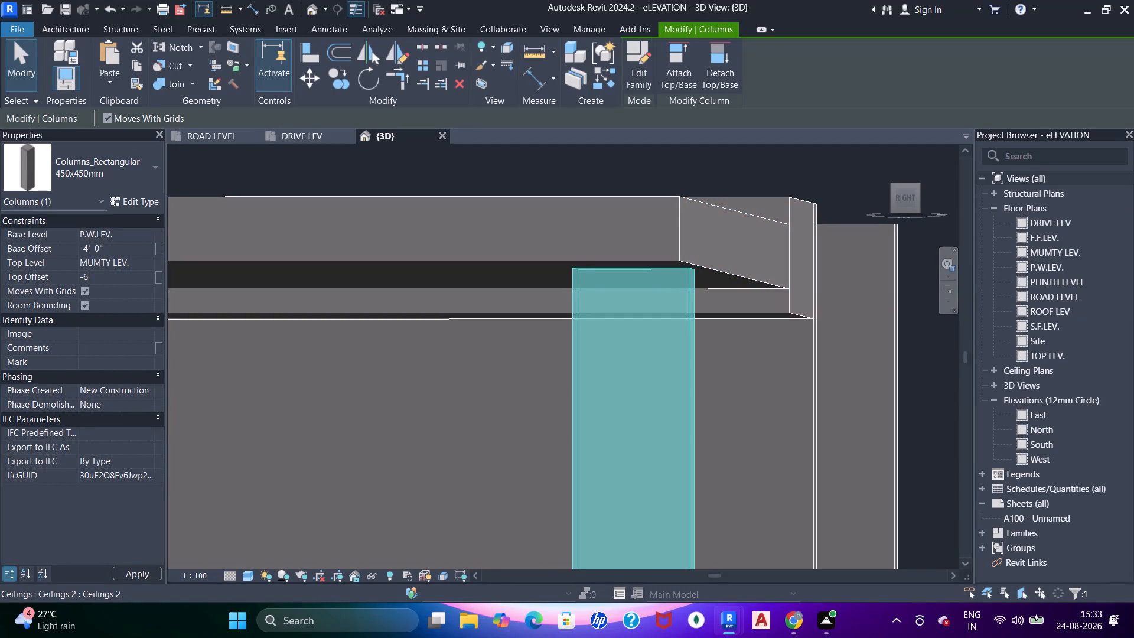
type(".4\"")
key("Return")
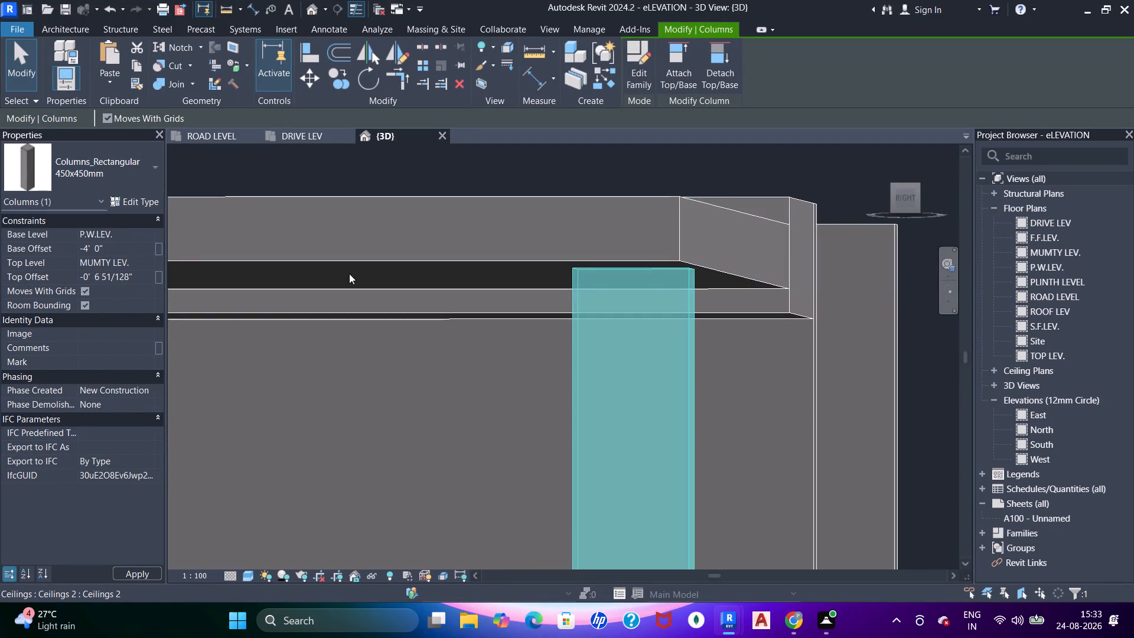
key("Escape")
Set the front column's top offset to -6.4" below MUMTY LEV. under the pergola canopy.
middle_click_drag(637, 383, 632, 513, "shift")
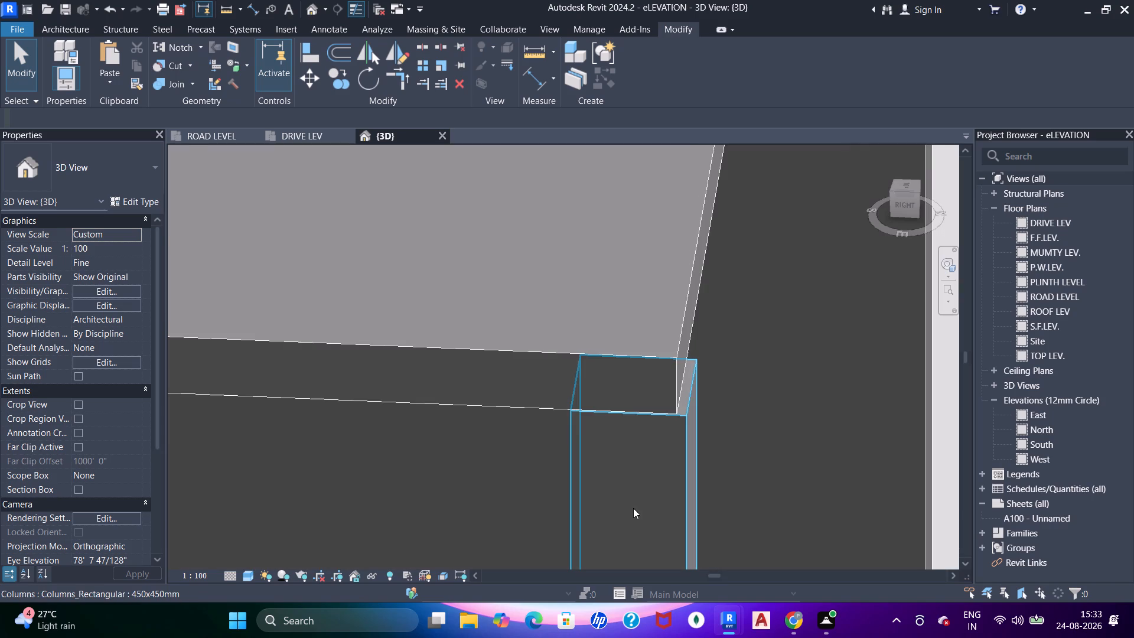
scroll(530, 440, "down", 5)
middle_click_drag(461, 425, 1054, 385)
scroll(594, 447, "up", 1)
middle_click_drag(568, 458, 1054, 438)
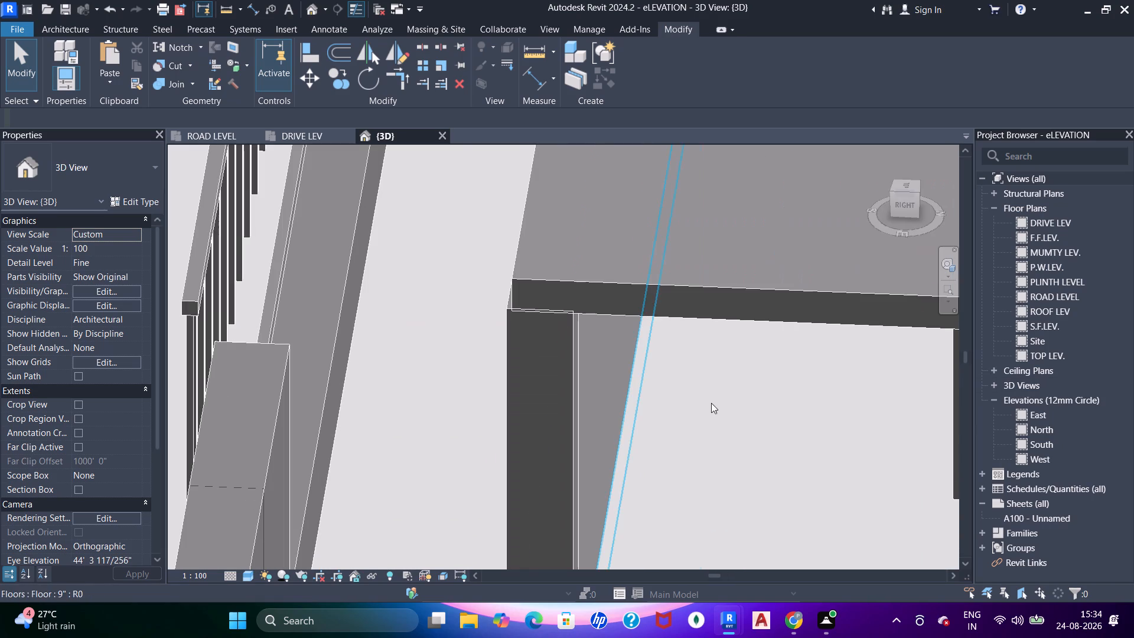
left_click(604, 432)
key("Escape")
left_click(568, 427)
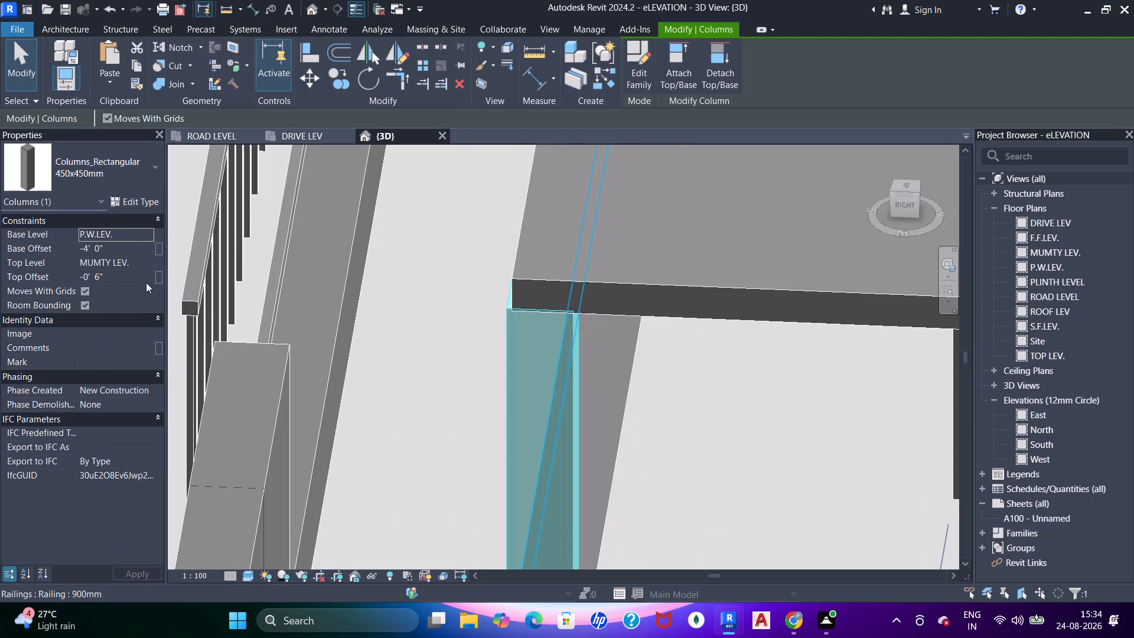
left_click(142, 277)
type("-6.4\"")
key("Return")
middle_click_drag(615, 335, 669, 291, "shift")
middle_click(669, 291, "shift")
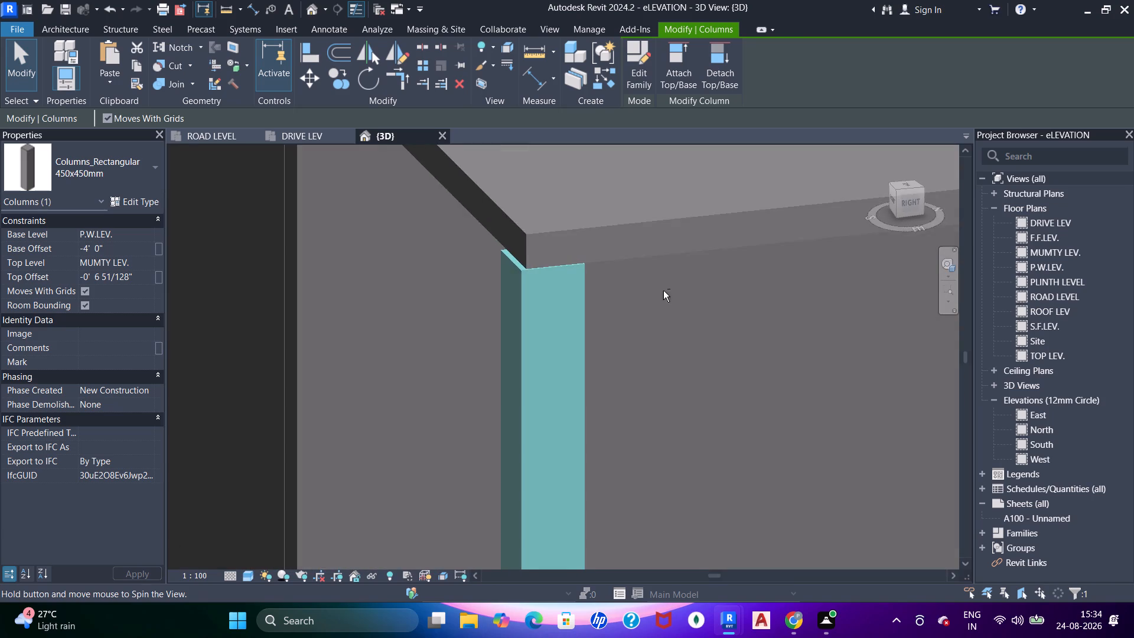
scroll(579, 255, "down", 4)
middle_click_drag(576, 275, 625, 316)
key("Escape")
Align the front column's front face with the front edge face of the terrace canopy.
middle_click_drag(624, 351, 593, 366)
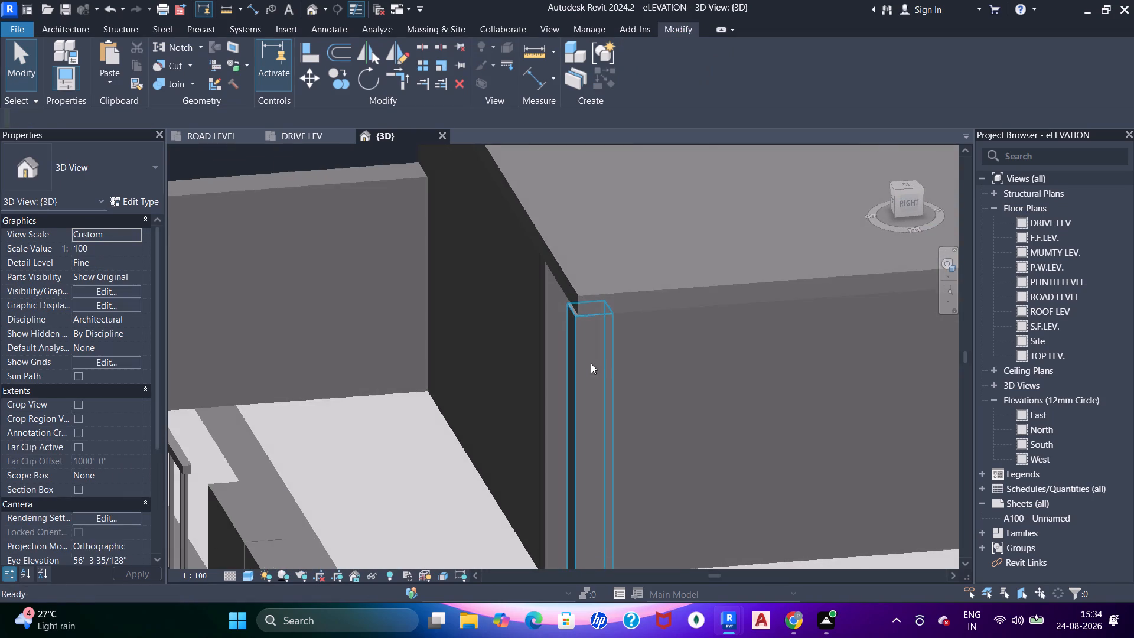
key("a")
key("a")
key("a")
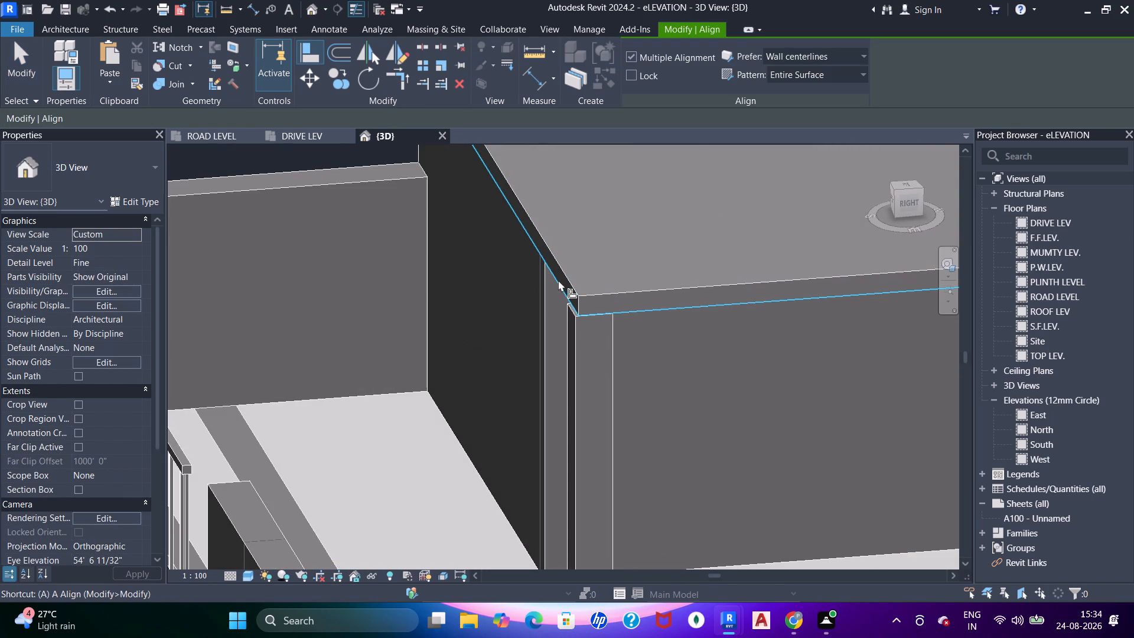
scroll(563, 283, "up", 6)
key("Tab")
key("Tab")
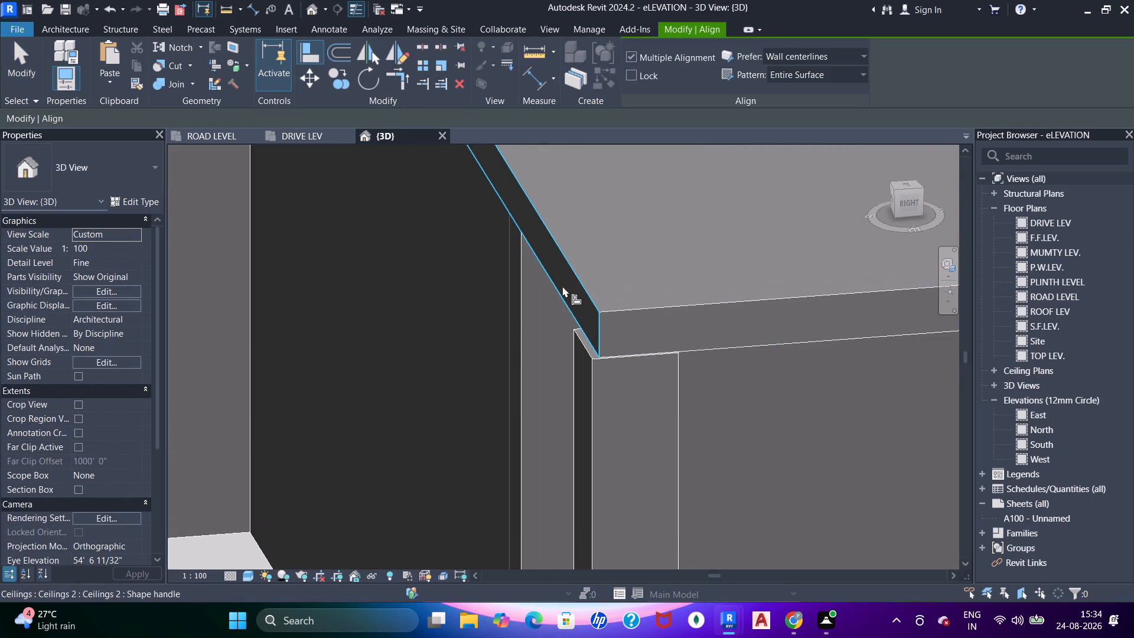
left_click(565, 285)
left_click(587, 356)
key("Escape")
key("Escape")
scroll(578, 346, "down", 6)
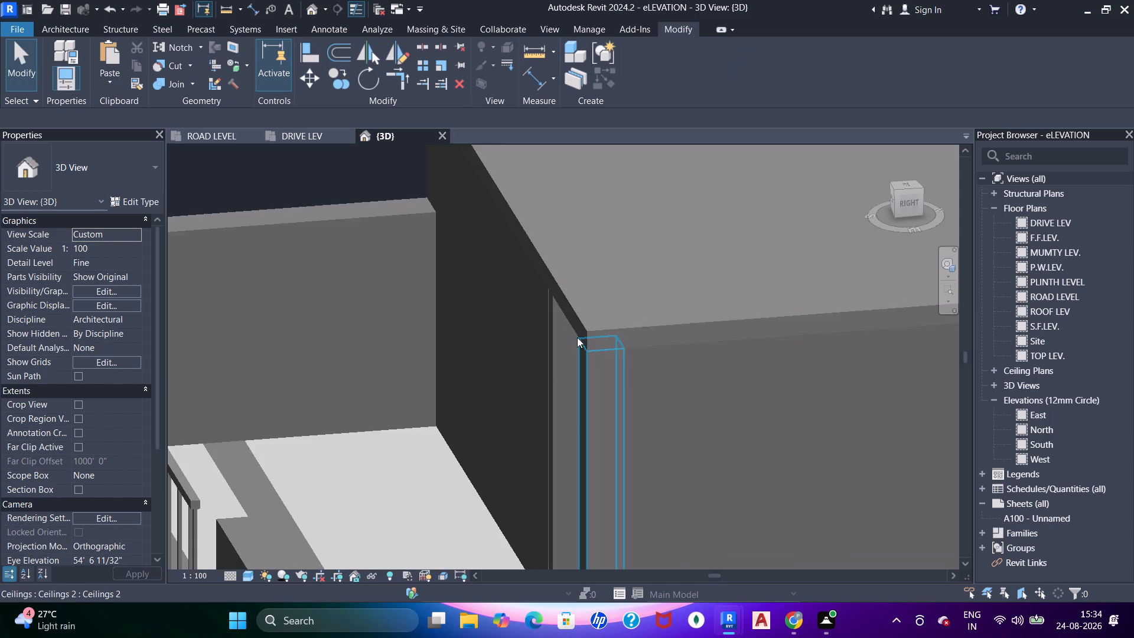
Align the front column's outer side face with the canopy's long outer side edge.
scroll(633, 362, "up", 5)
key("a")
key("a")
key("a")
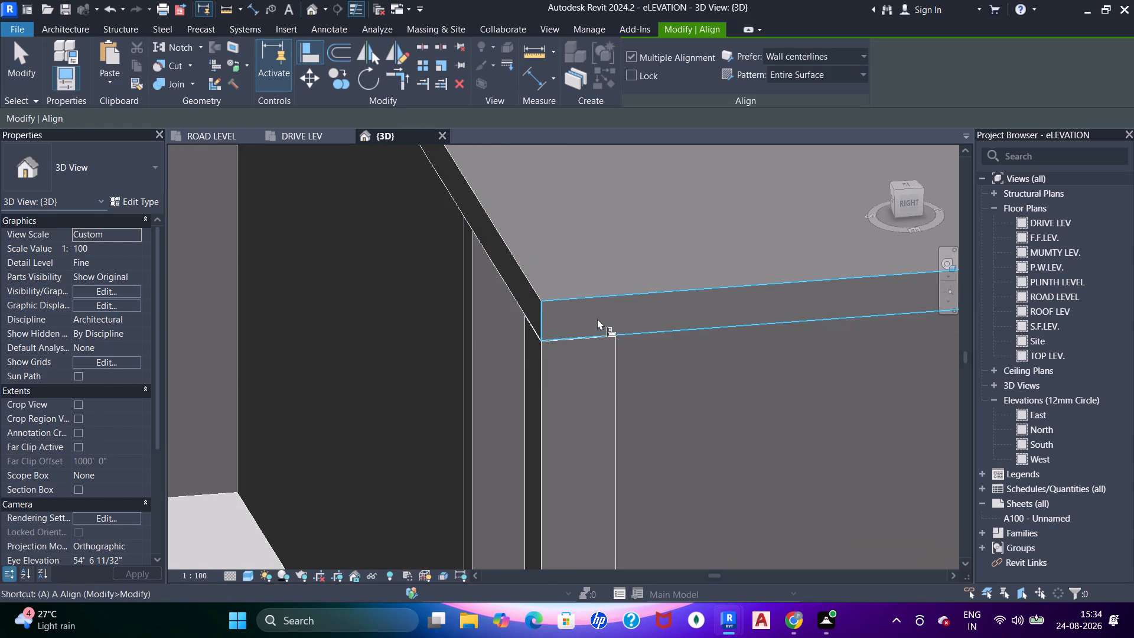
left_click(597, 318)
left_click(590, 368)
scroll(681, 346, "down", 5)
key("Escape")
scroll(719, 347, "down", 5)
Align the rear column's outer side face with the canopy's long outer side edge.
middle_click_drag(755, 362, 324, 421)
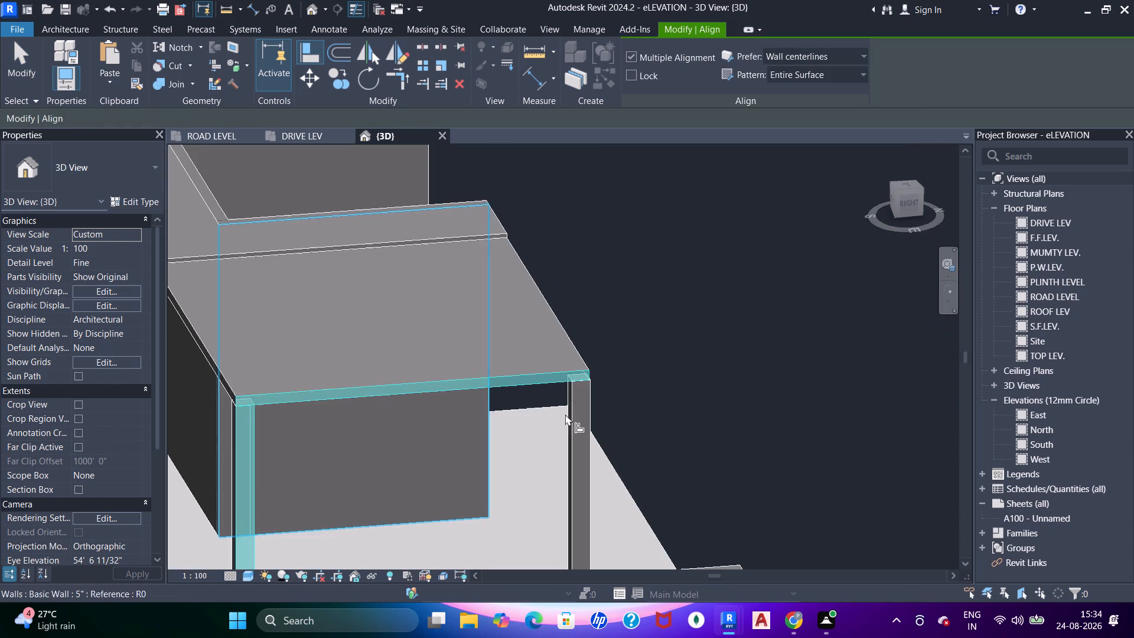
key("Escape")
key("Escape")
scroll(510, 414, "up", 5)
middle_click_drag(527, 411, 496, 469)
key("a")
key("a")
key("a")
scroll(616, 398, "up", 5)
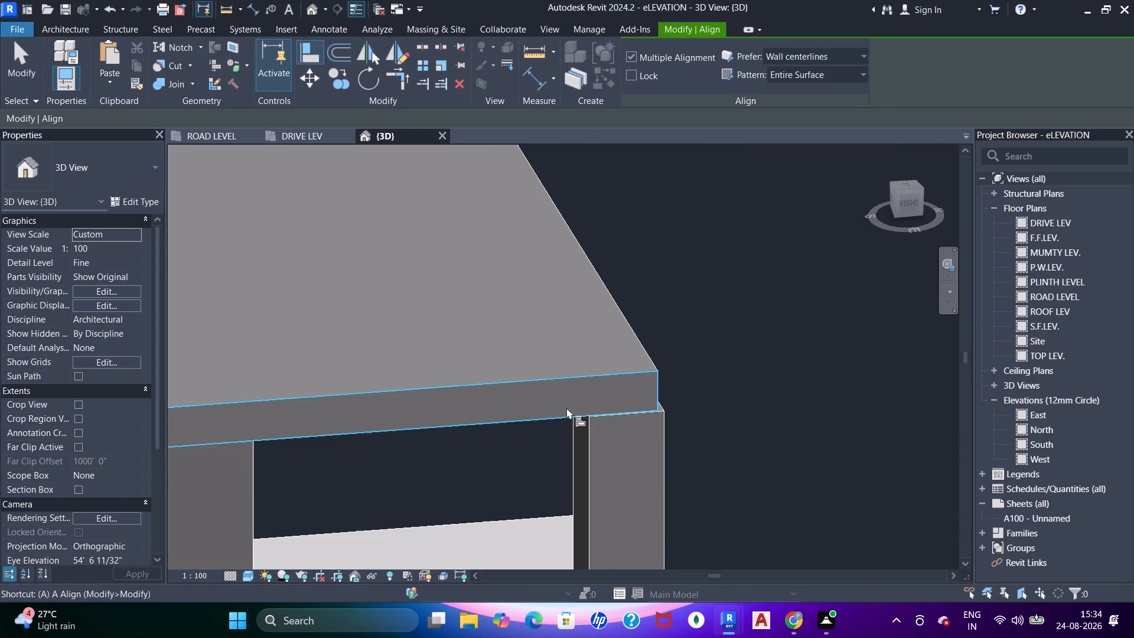
left_click(566, 408)
left_click(612, 432)
middle_click_drag(711, 417, 661, 375, "shift")
key("Escape")
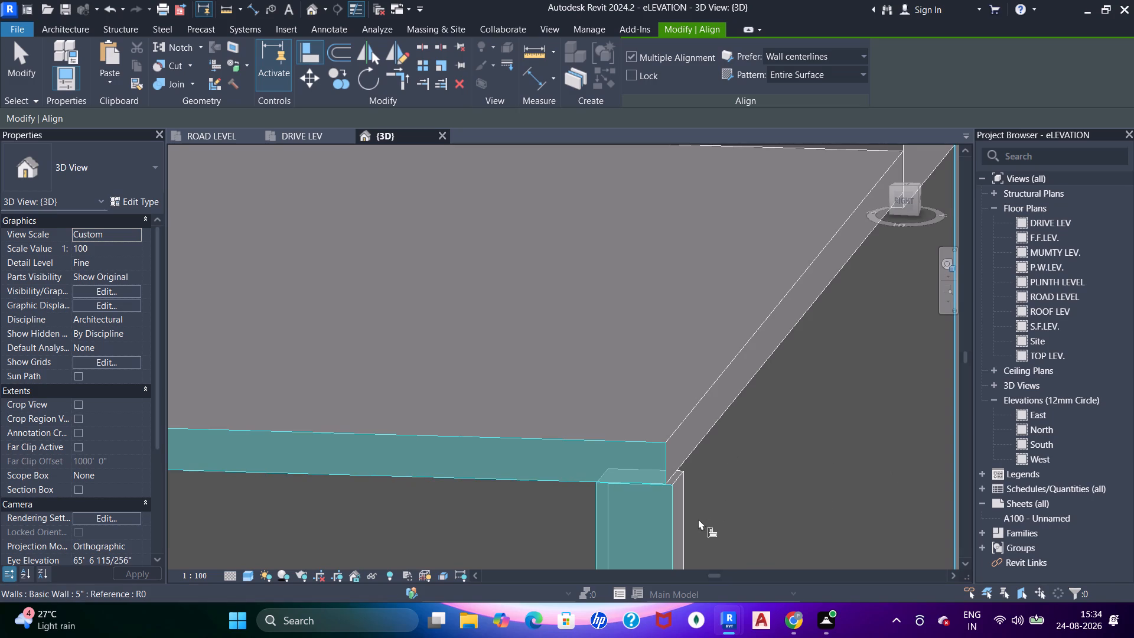
key("Escape")
Align the rear column's back face with the canopy's rear edge face.
key("a")
key("a")
key("a")
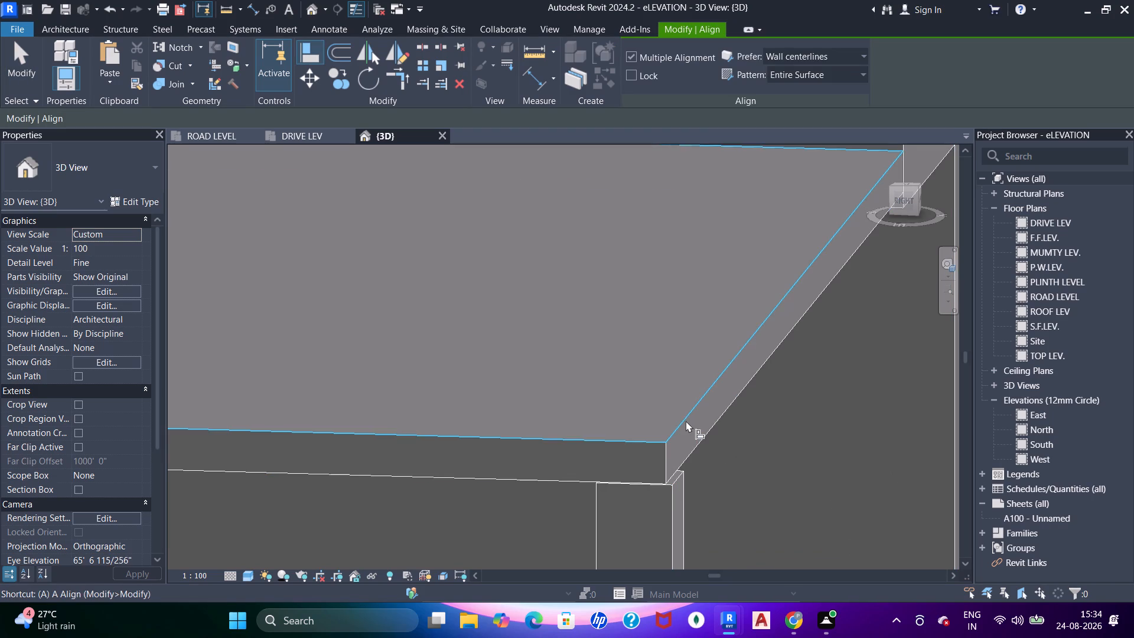
left_click(685, 440)
left_click(676, 496)
key("Escape")
key("Escape")
Examine the canopy and its columns in 3D and compare them with the reference render on the DRIVE LEV plan.
scroll(624, 416, "down", 7)
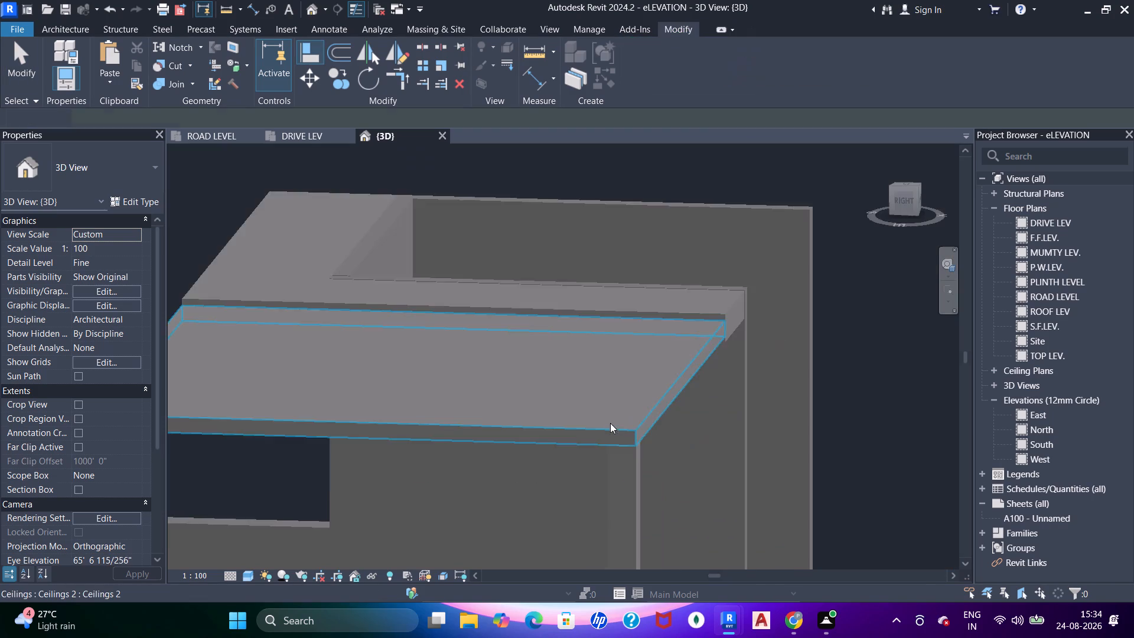
scroll(610, 423, "down", 5)
middle_click_drag(522, 424, 646, 366, "shift")
scroll(628, 345, "down", 3)
middle_click_drag(526, 396, 565, 442)
middle_click_drag(429, 422, 621, 398)
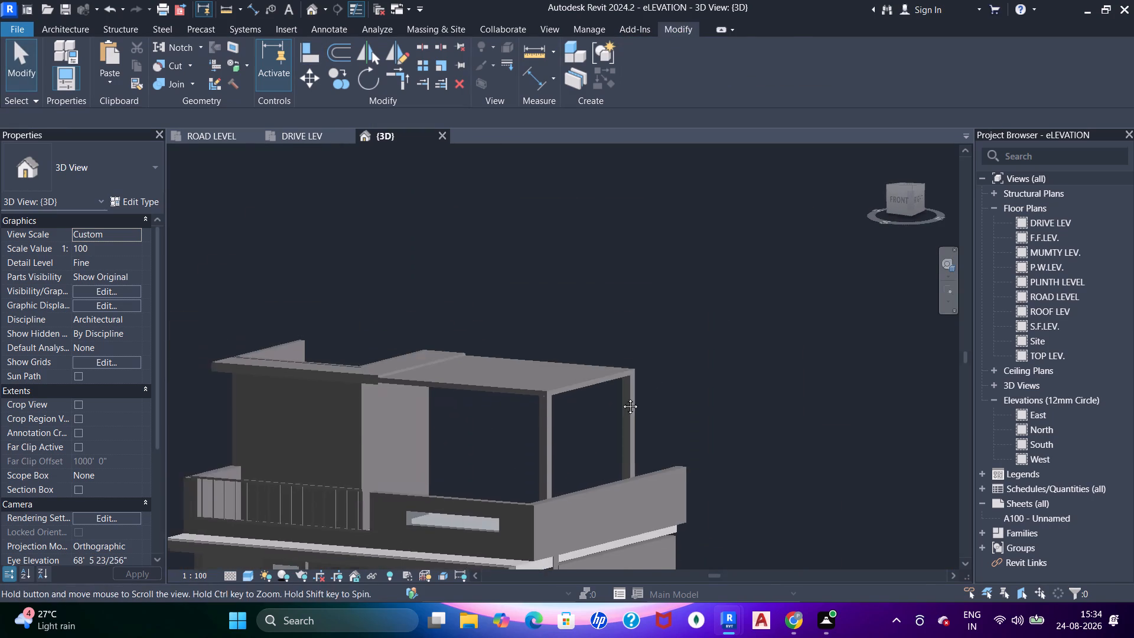
middle_click_drag(621, 398, 652, 381)
middle_click_drag(649, 376, 722, 366, "shift")
scroll(711, 351, "down", 1)
middle_click_drag(703, 379, 650, 380, "shift")
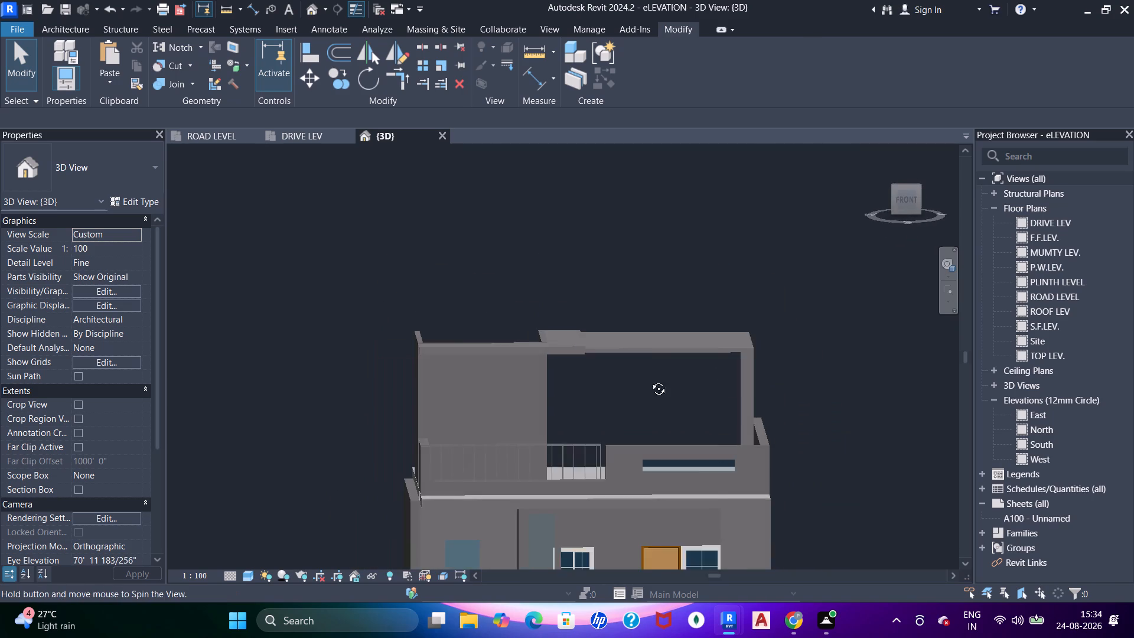
middle_click_drag(650, 380, 618, 418, "shift")
left_click(315, 138)
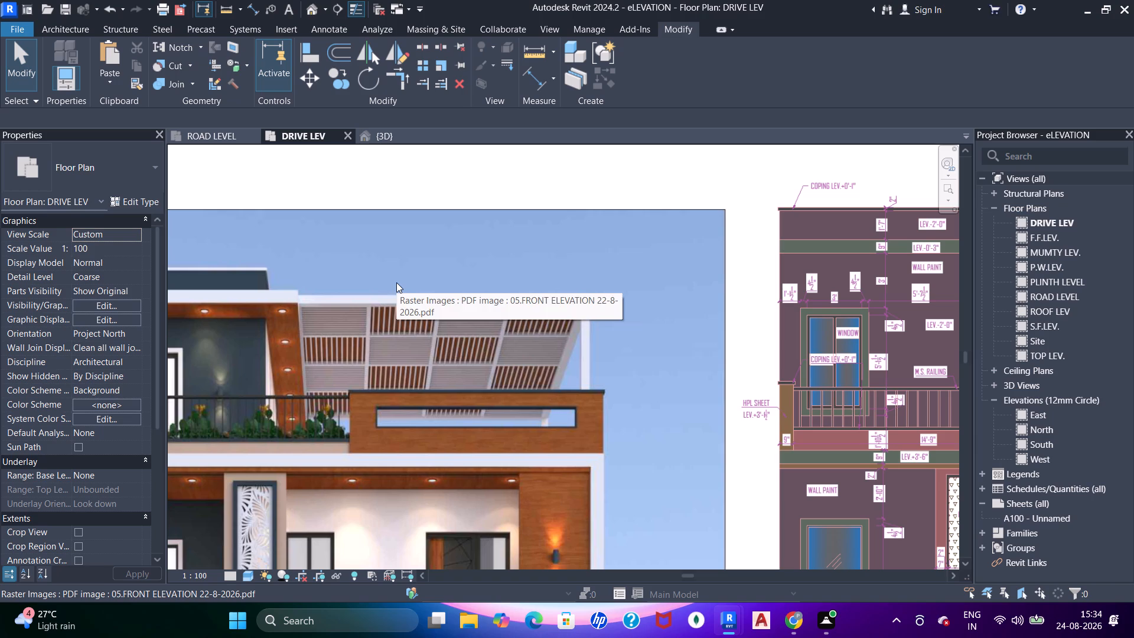
left_click(372, 138)
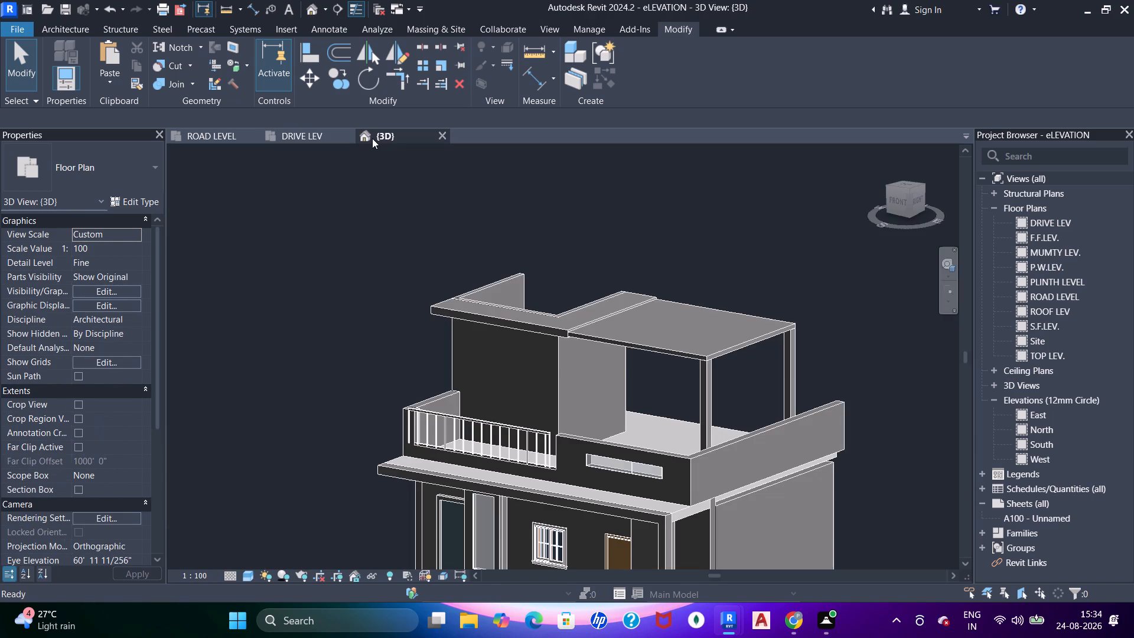
left_click(302, 142)
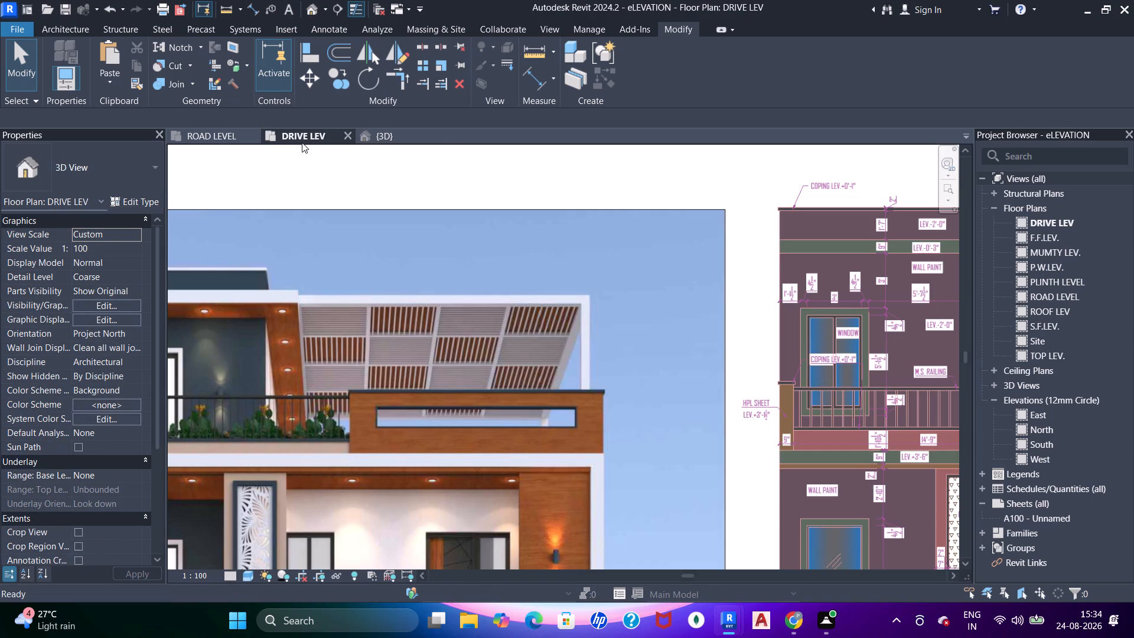
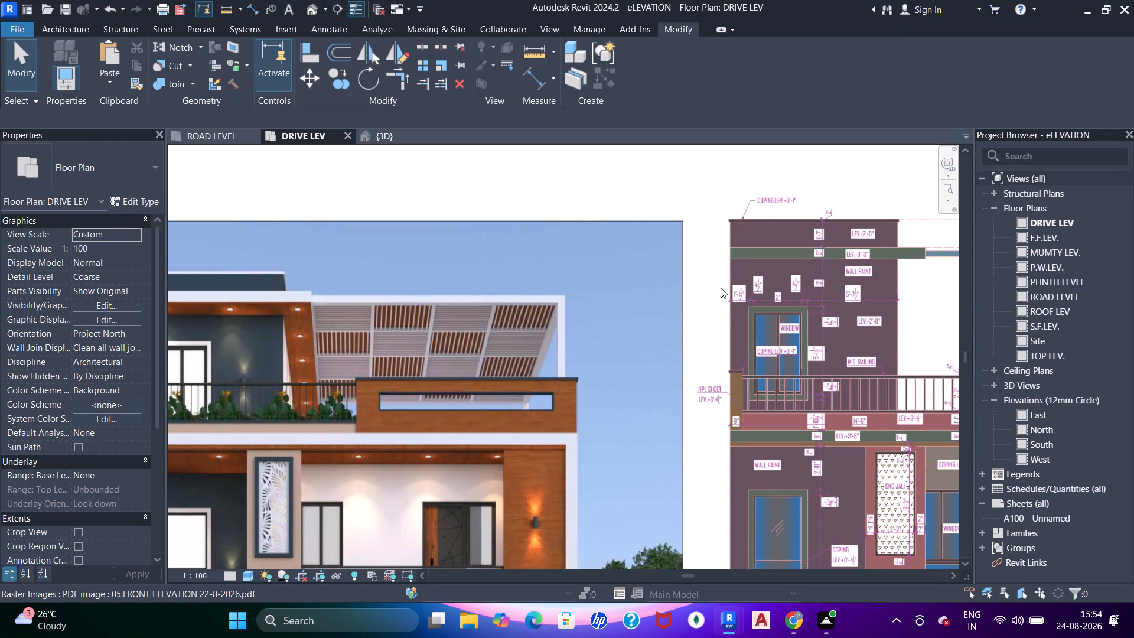
Examine the full facade on the reference render and compare it with the 3D model up to the terrace.
middle_click_drag(614, 311, 729, 301)
middle_click_drag(630, 333, 640, 245)
scroll(601, 315, "down", 3)
middle_click_drag(581, 396, 588, 256)
middle_click_drag(591, 367, 541, 260)
middle_click_drag(659, 259, 634, 302)
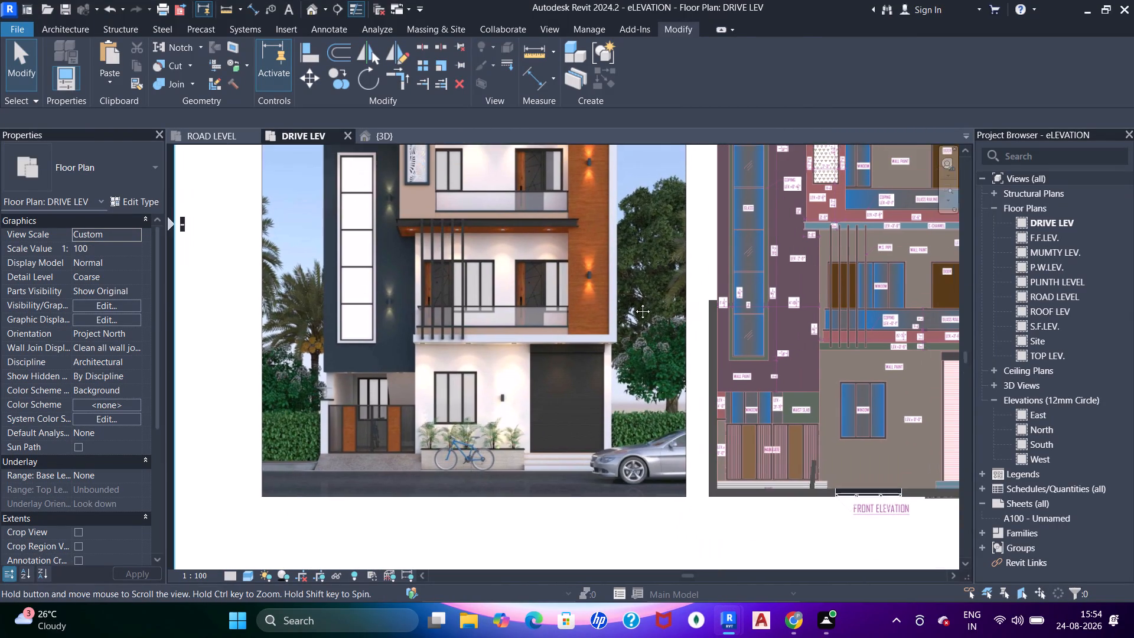
middle_click_drag(634, 302, 546, 327)
left_click(381, 135)
middle_click_drag(559, 369, 564, 195)
middle_click_drag(583, 299, 689, 263)
middle_click_drag(647, 363, 643, 222)
middle_click_drag(599, 284, 599, 287, "shift")
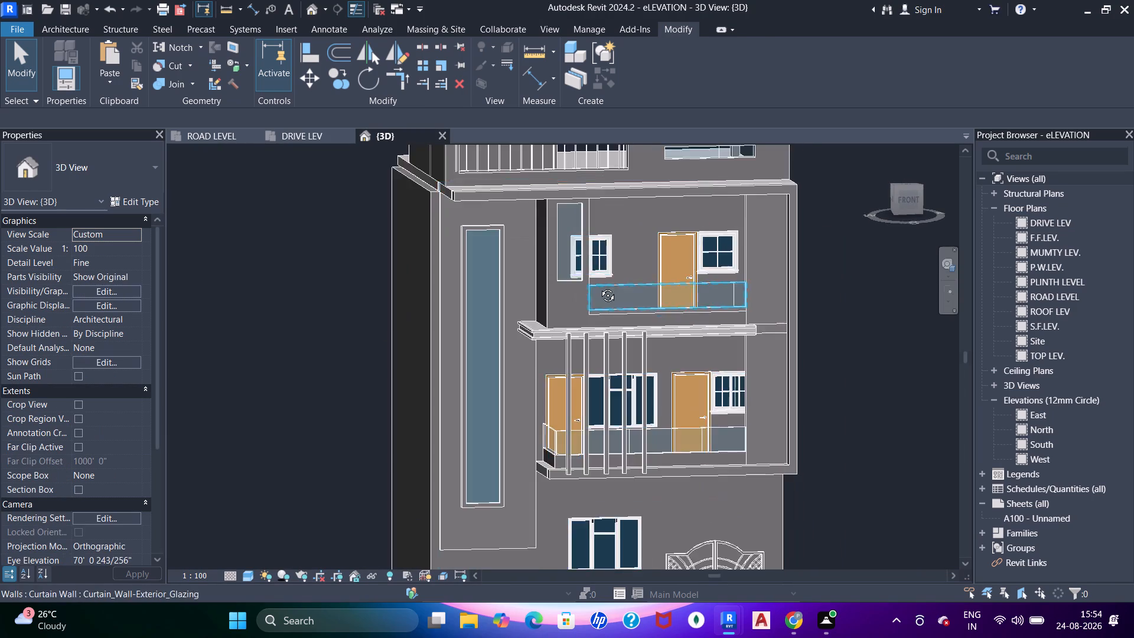
middle_click_drag(599, 287, 638, 324, "shift")
middle_click_drag(647, 377, 635, 477)
middle_click_drag(649, 453, 593, 408, "shift")
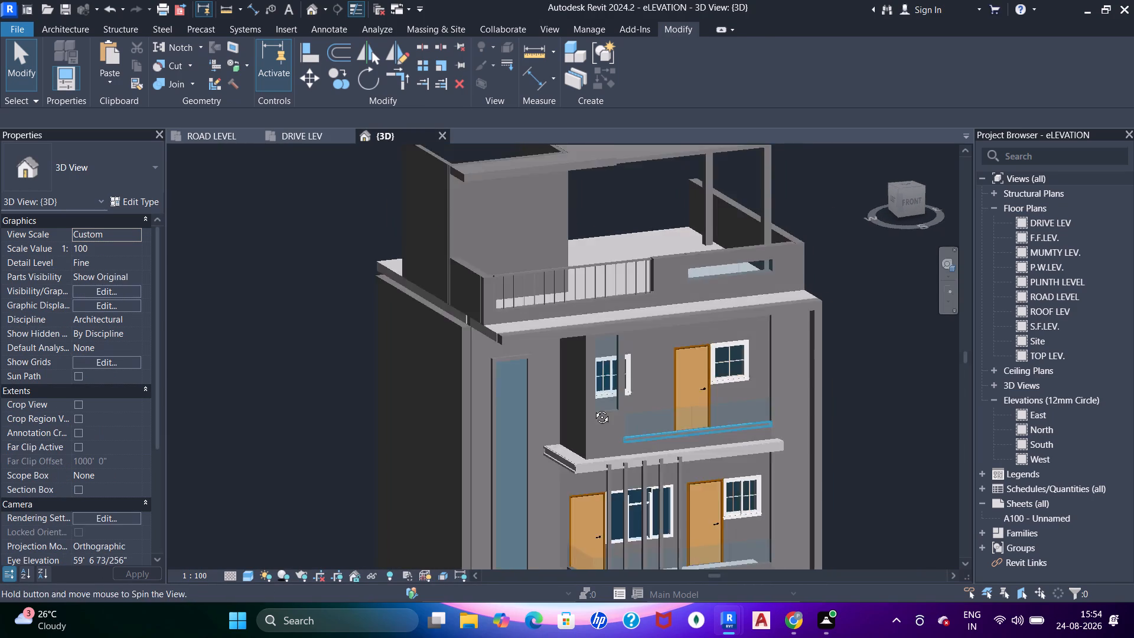
middle_click_drag(593, 408, 527, 313, "shift")
middle_click_drag(596, 228, 598, 361)
middle_click_drag(588, 271, 601, 453, "shift")
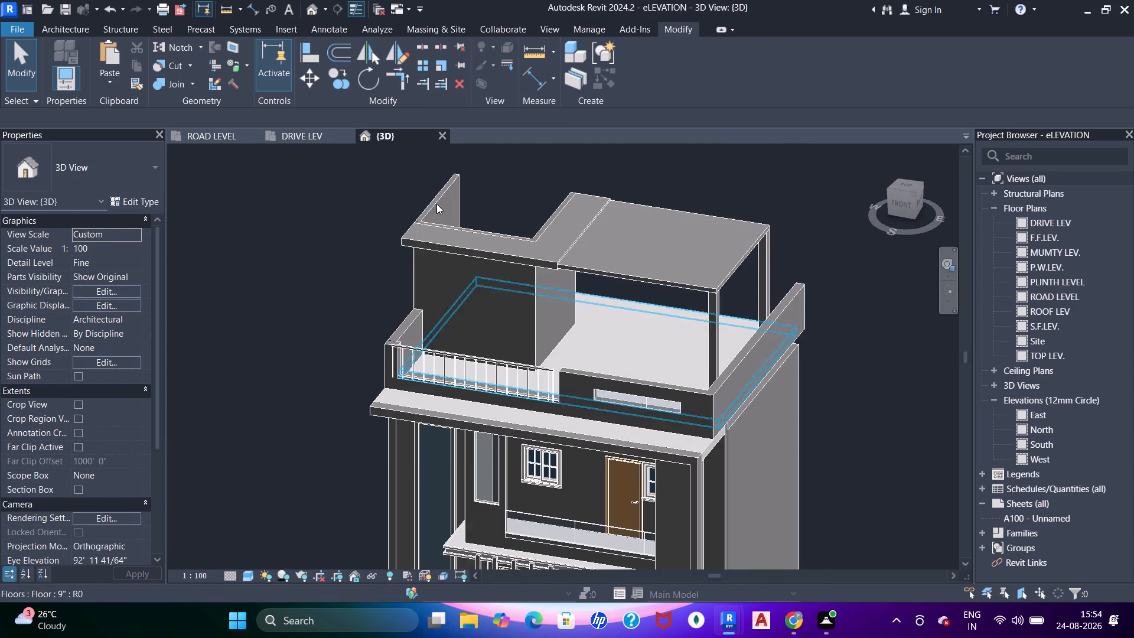
Examine the grid of slatted panels on the terrace pergola canopy in the reference render on the DRIVE LEV plan.
left_click(318, 129)
middle_click_drag(540, 297, 528, 417)
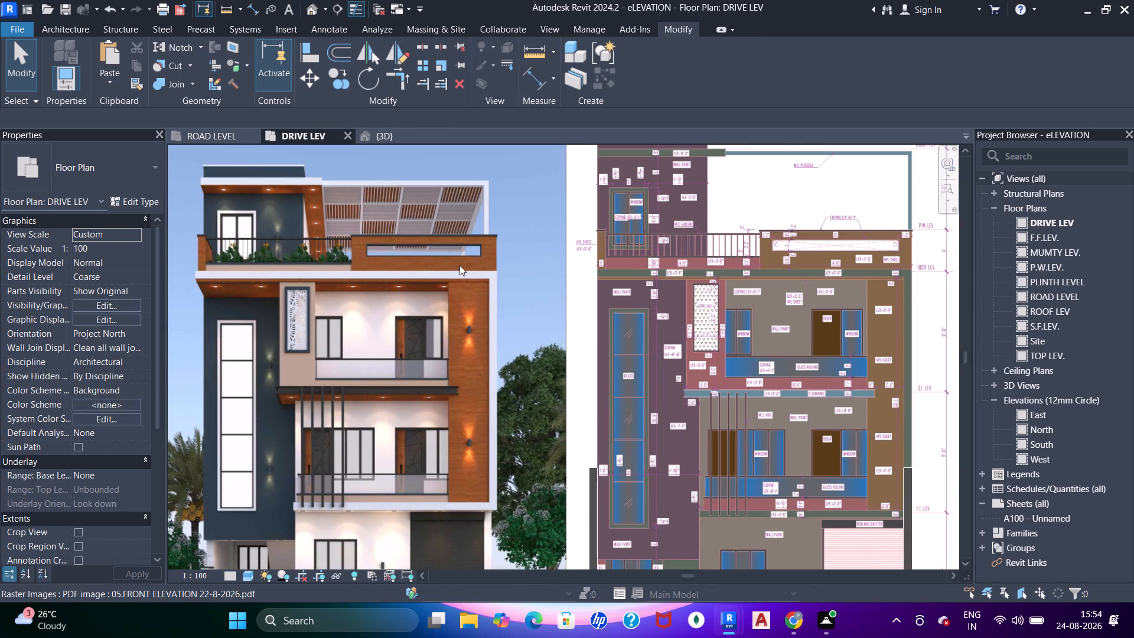
scroll(432, 264, "up", 2)
scroll(347, 259, "up", 2)
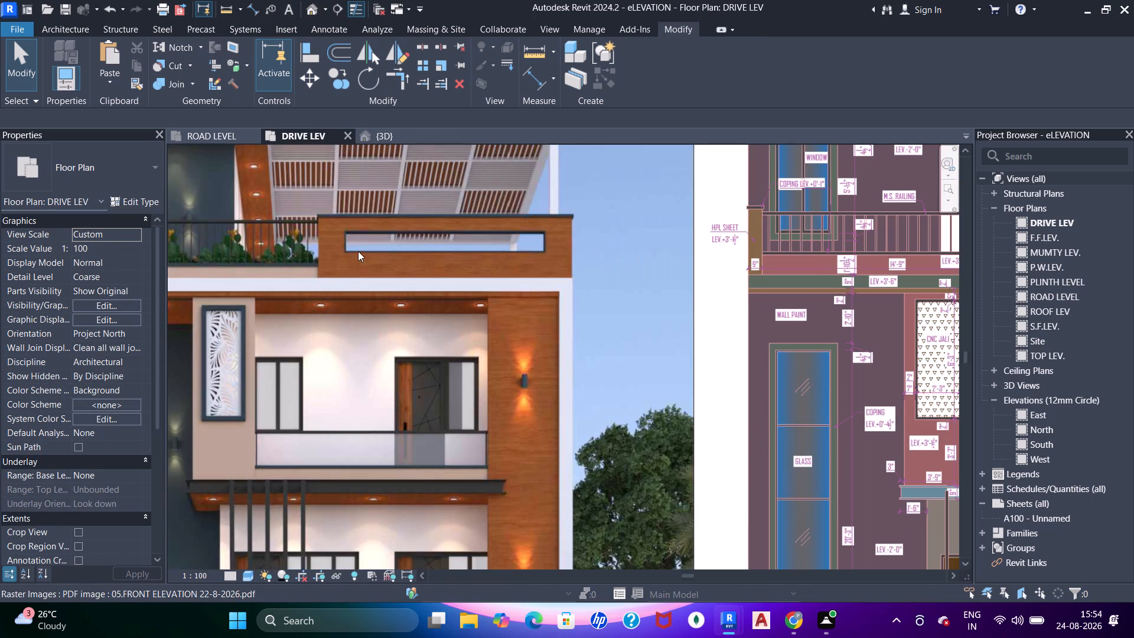
middle_click_drag(361, 245, 361, 374)
scroll(376, 318, "up", 5)
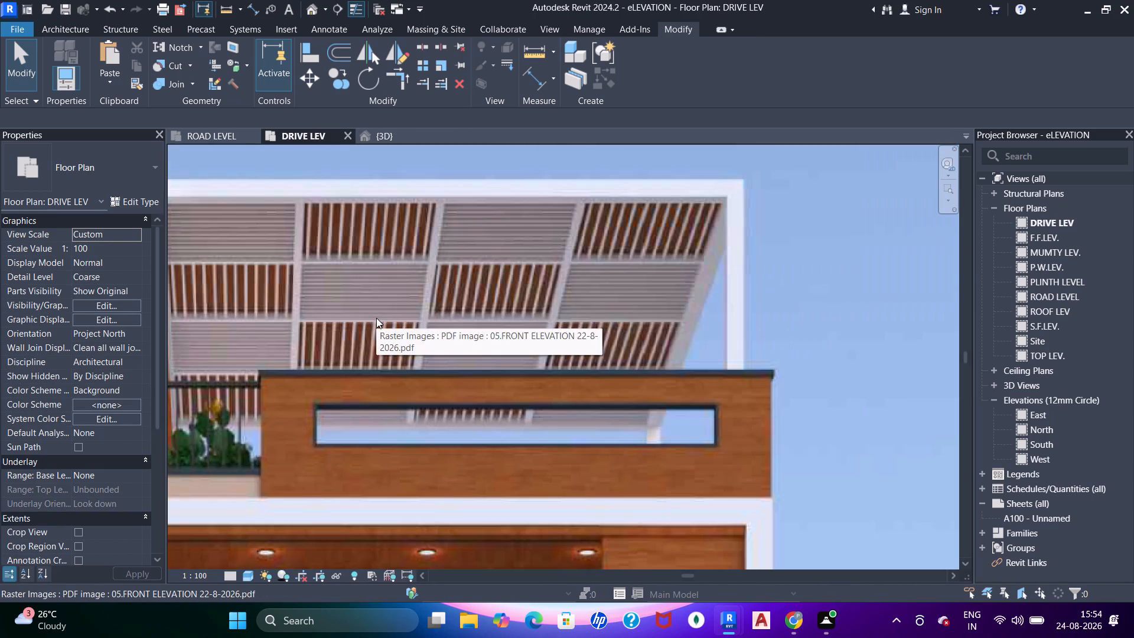
scroll(393, 213, "down", 4)
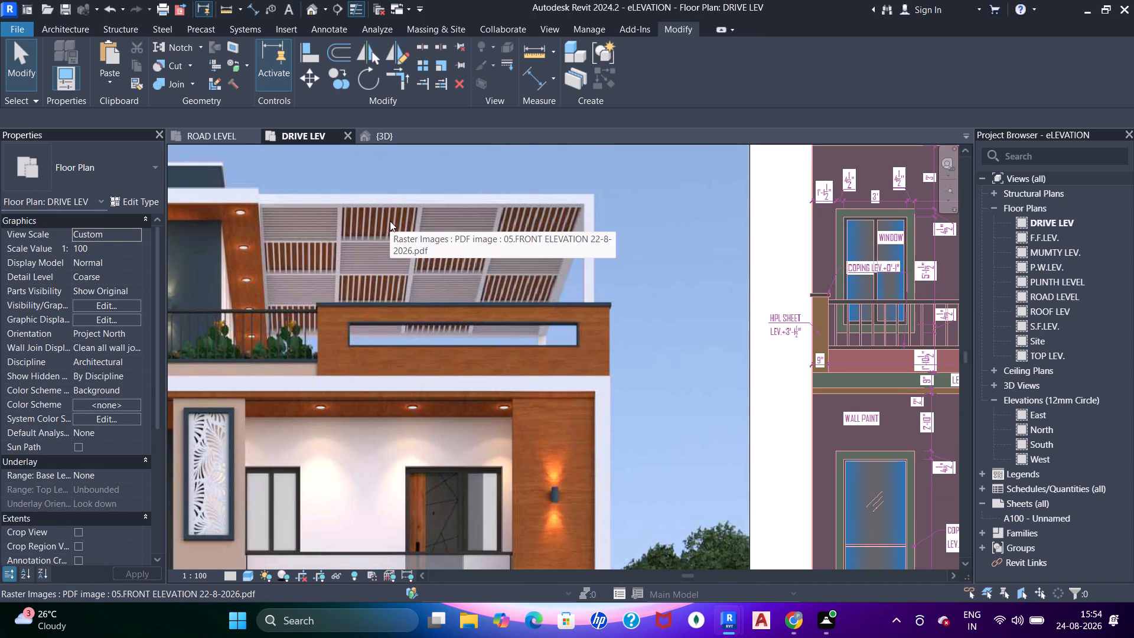
middle_click_drag(390, 221, 442, 231)
scroll(444, 231, "up", 1)
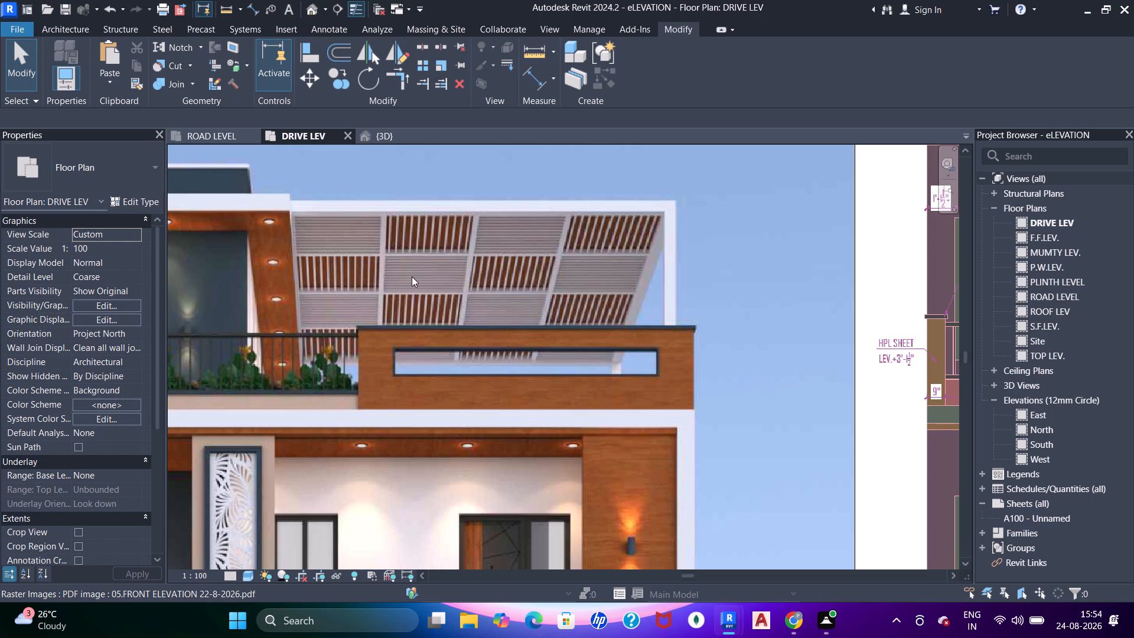
Start an in-place model component in the Ceilings category from the 3D view, accepting the default name.
left_click(383, 134)
middle_click_drag(709, 308, 702, 303, "shift")
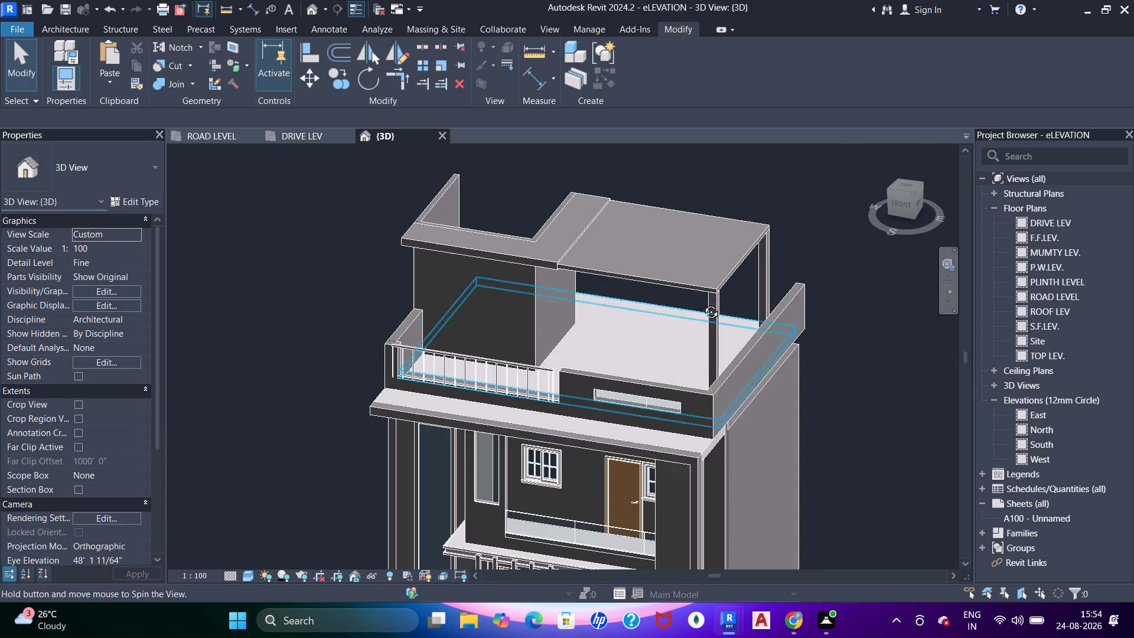
middle_click_drag(702, 303, 686, 193, "shift")
scroll(649, 291, "up", 4)
middle_click_drag(636, 290, 633, 273, "shift")
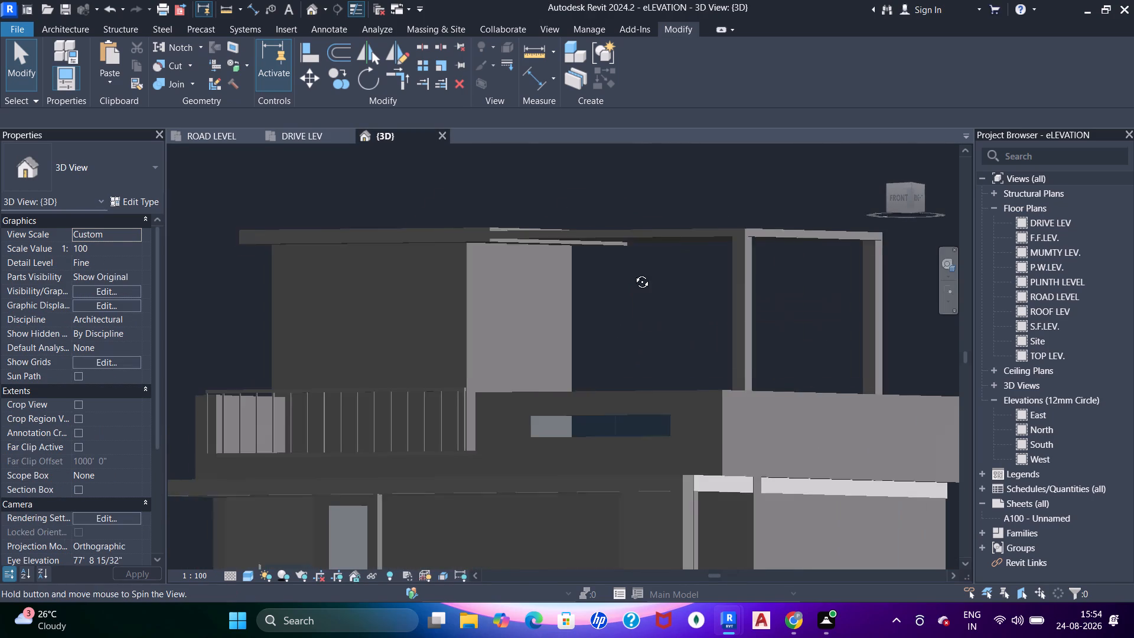
middle_click_drag(633, 273, 609, 389, "shift")
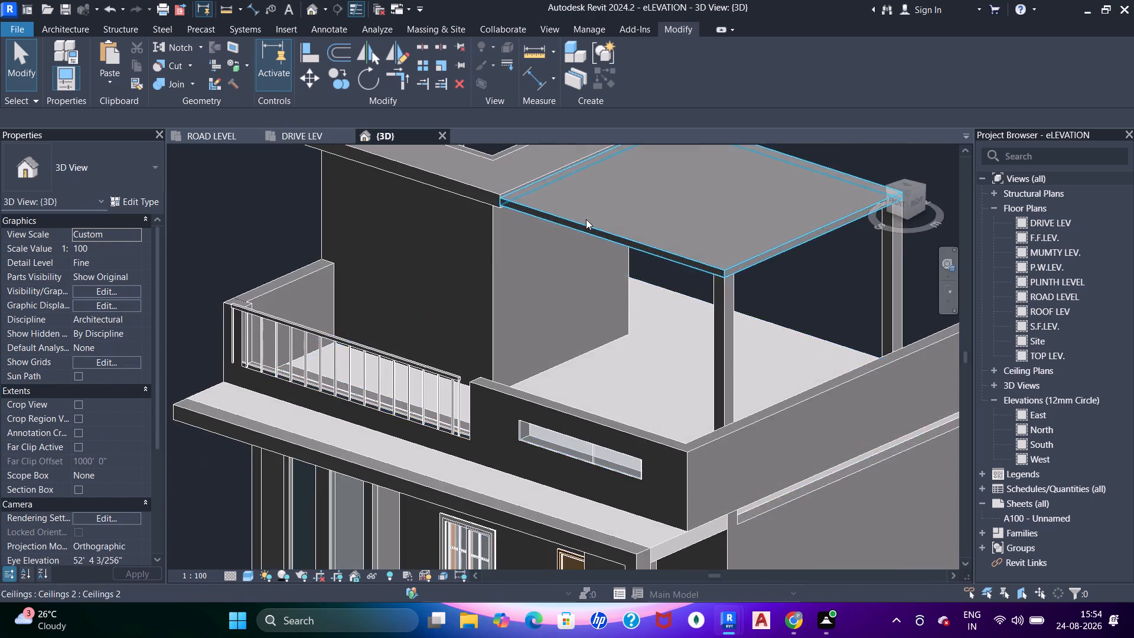
middle_click_drag(584, 275, 553, 351)
scroll(535, 296, "up", 1)
left_click(67, 32)
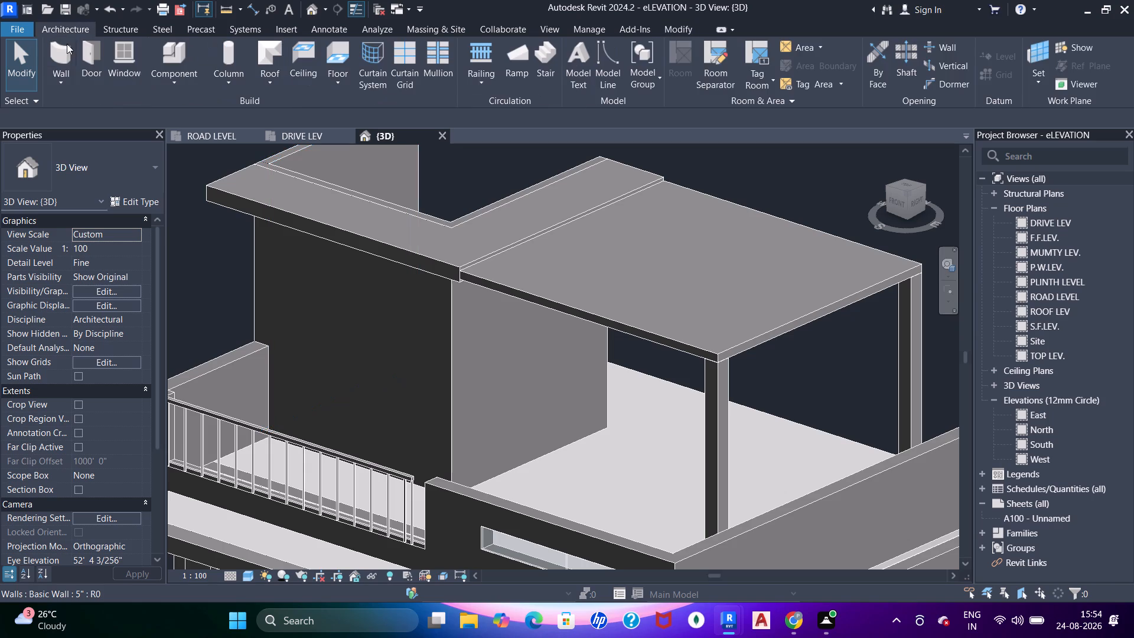
left_click(172, 78)
left_click(204, 142)
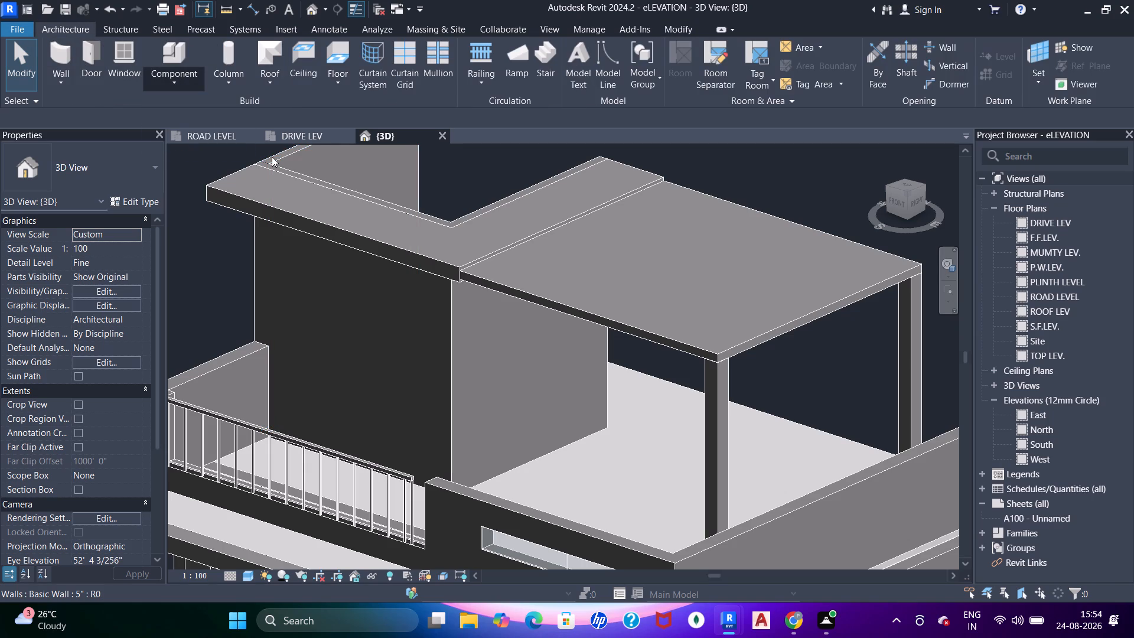
left_click(525, 272)
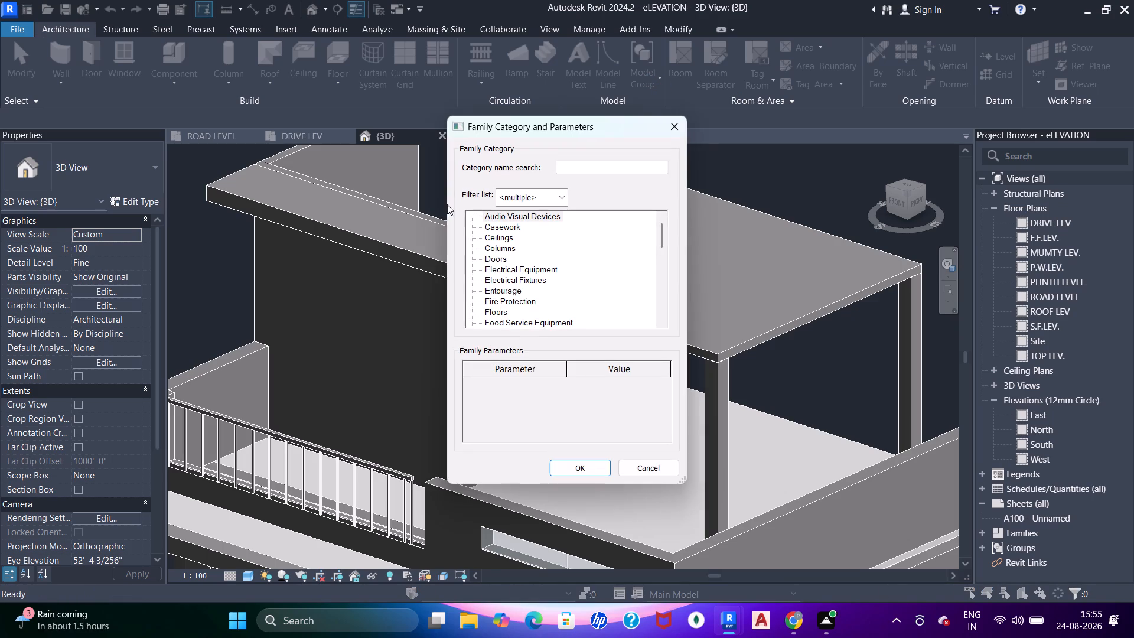
left_click(506, 239)
left_click(575, 462)
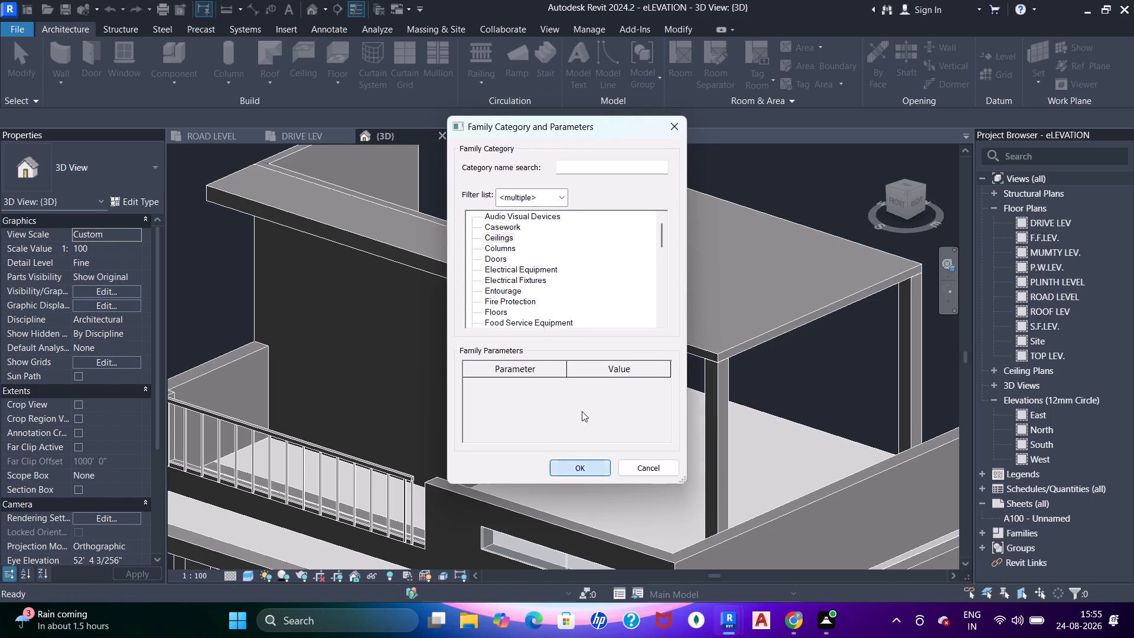
left_click(574, 331)
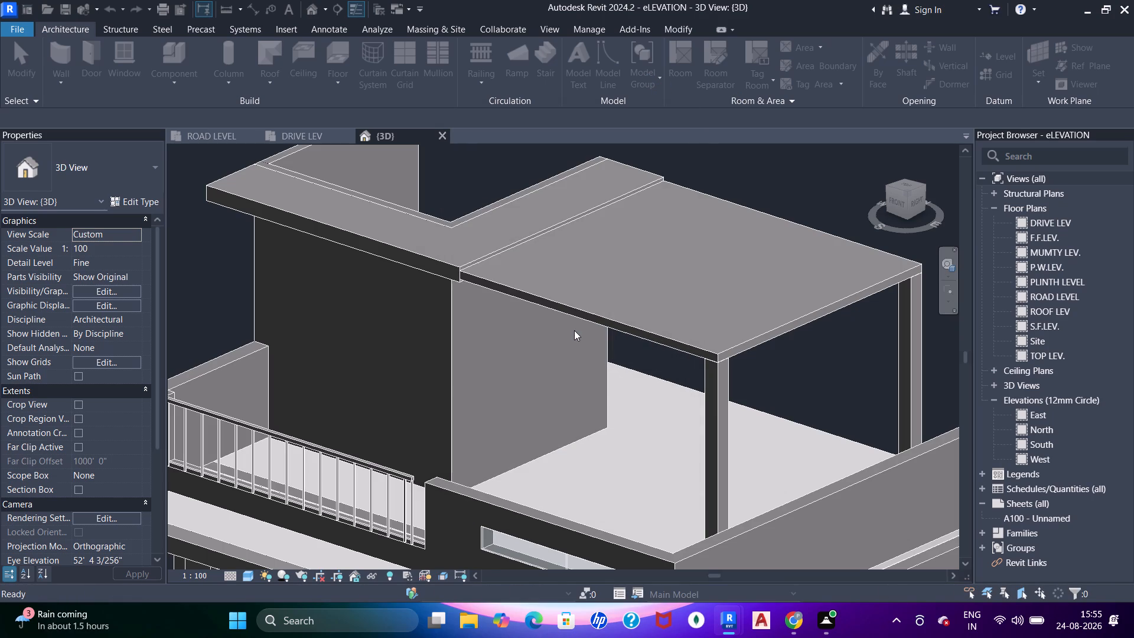
Start a void extrusion and set its work plane to the underside face of the pergola canopy.
left_click(295, 136)
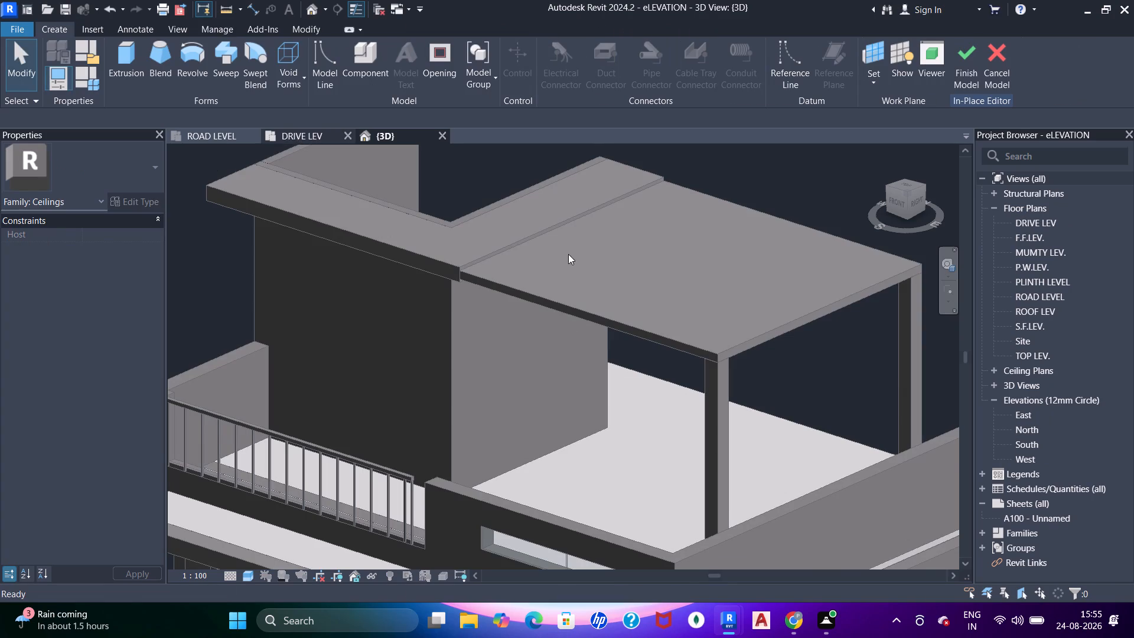
middle_click_drag(617, 297, 597, 318, "shift")
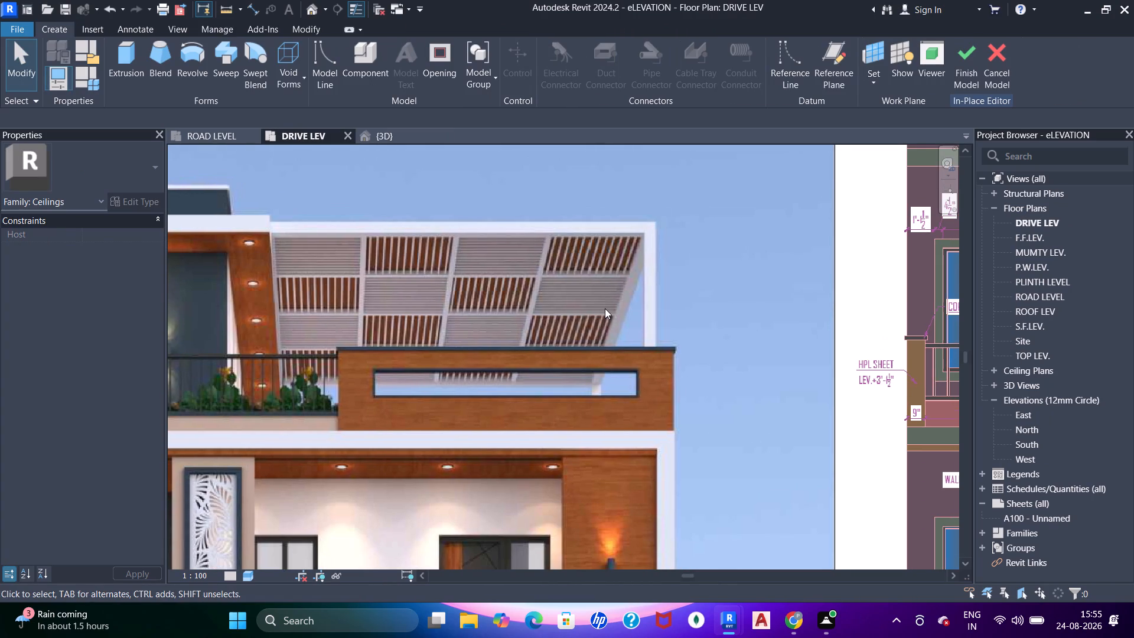
left_click(389, 140)
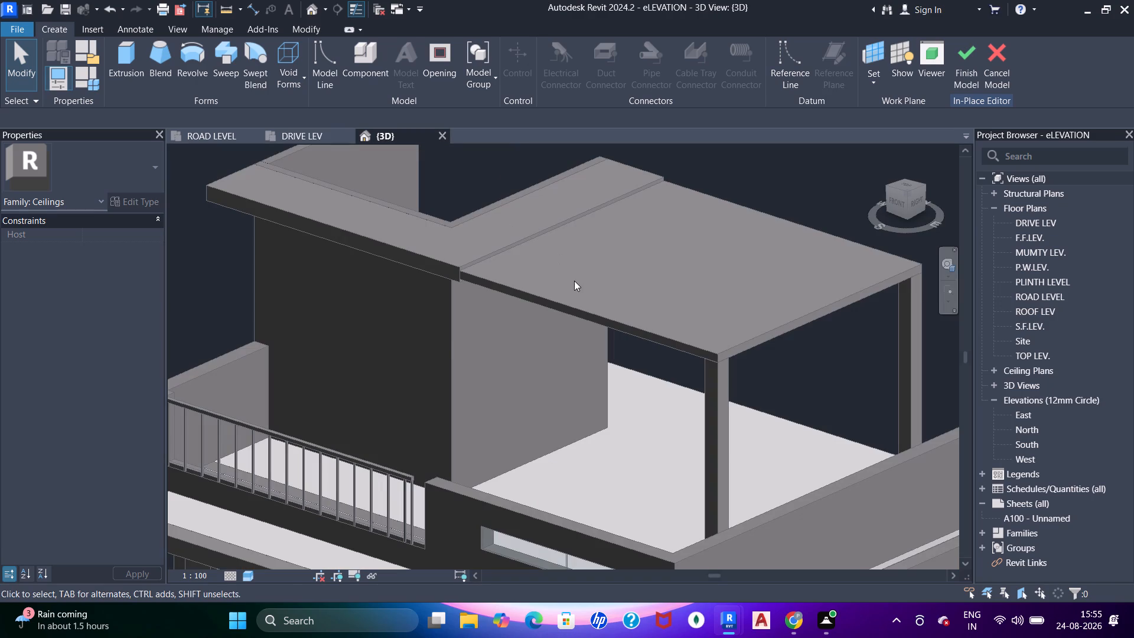
middle_click_drag(569, 323, 604, 168, "shift")
scroll(562, 332, "up", 2)
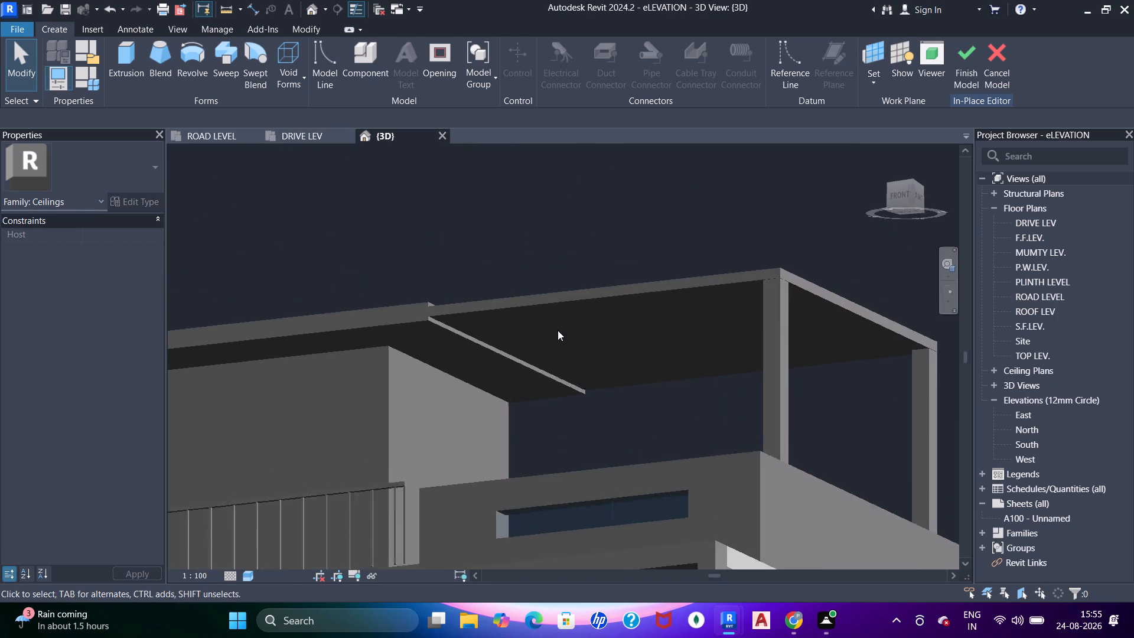
scroll(558, 330, "up", 2)
middle_click_drag(559, 331, 571, 323, "shift")
left_click(282, 70)
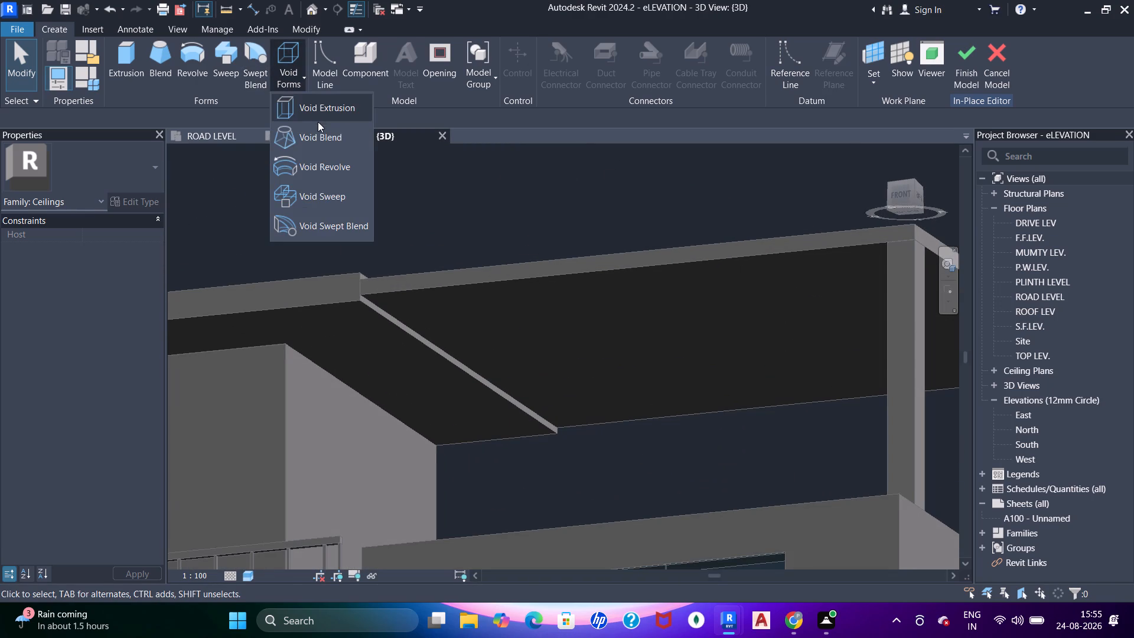
left_click(316, 115)
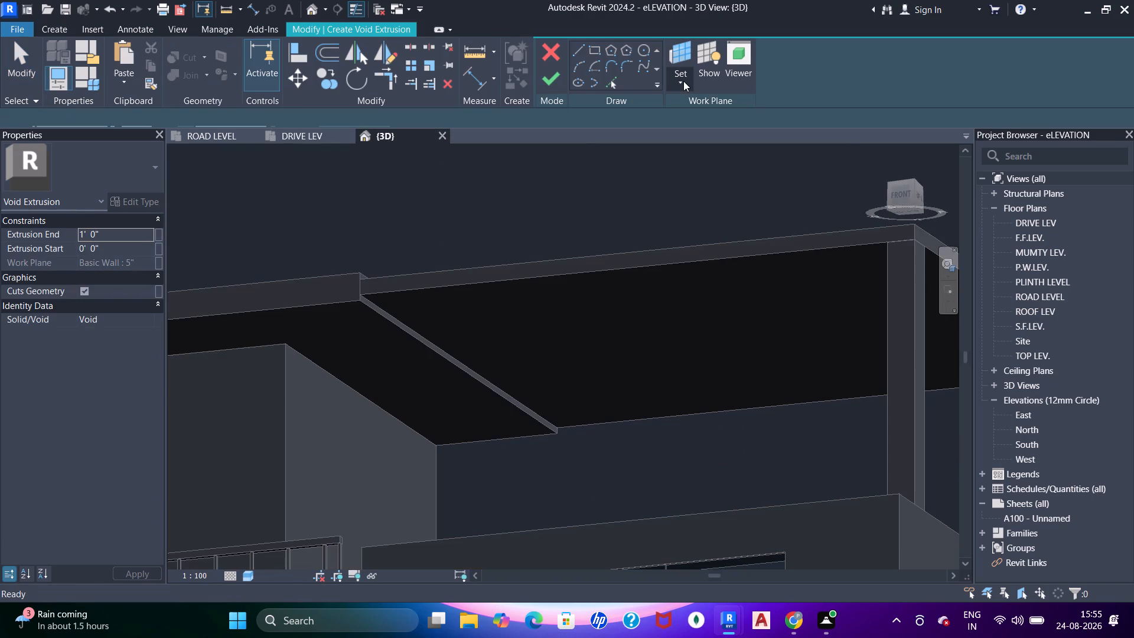
left_click(683, 81)
left_click(693, 114)
left_click(621, 301)
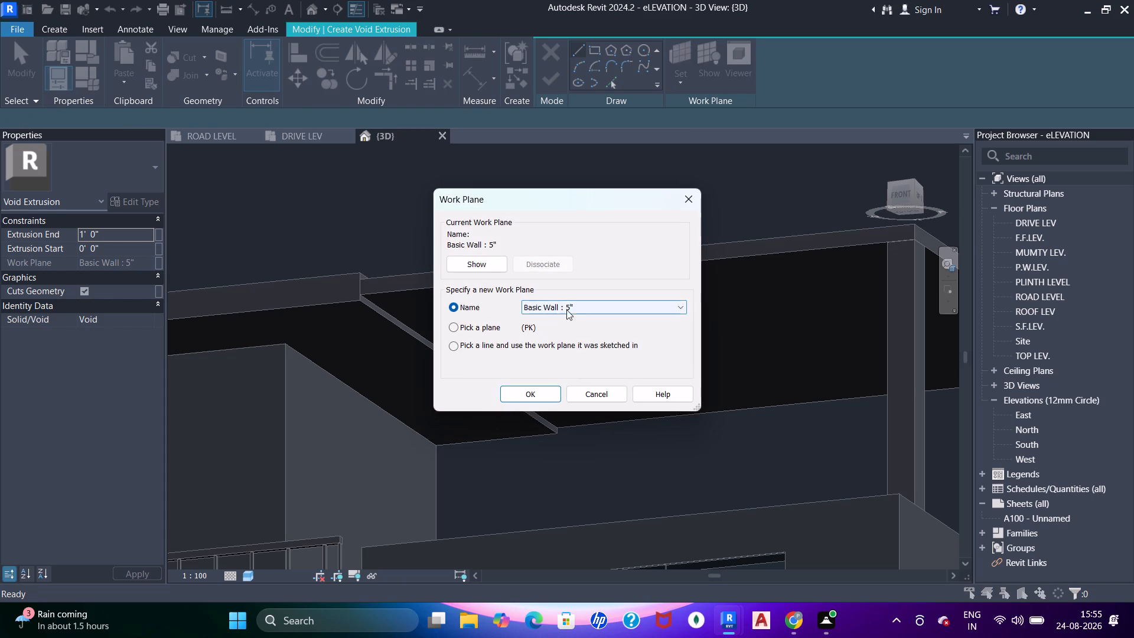
left_click(691, 203)
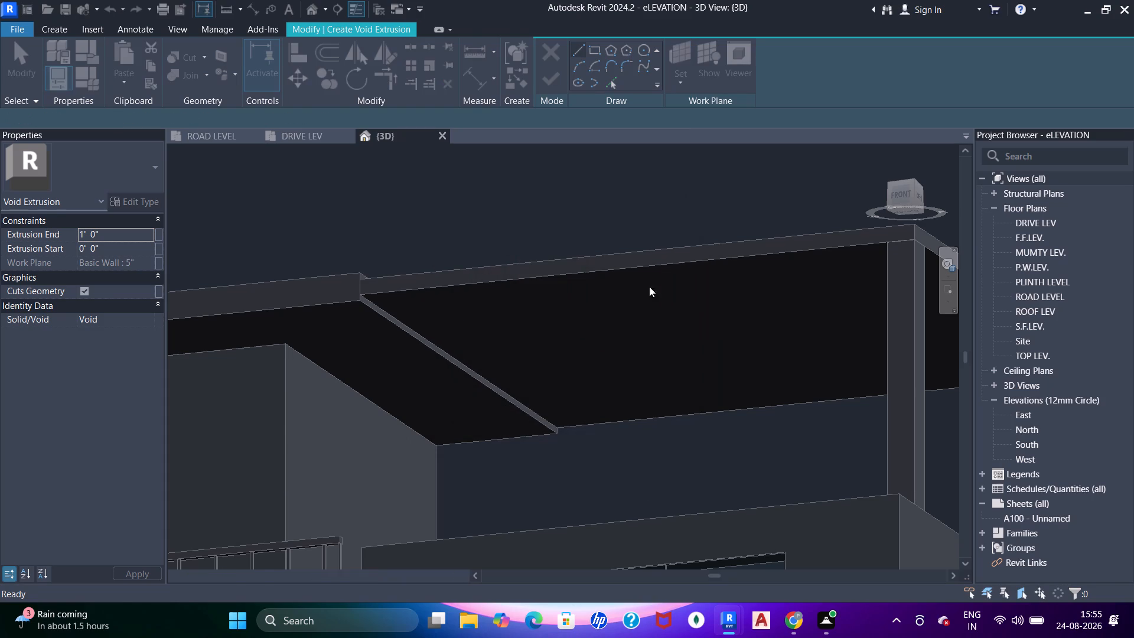
left_click(682, 77)
left_click(690, 125)
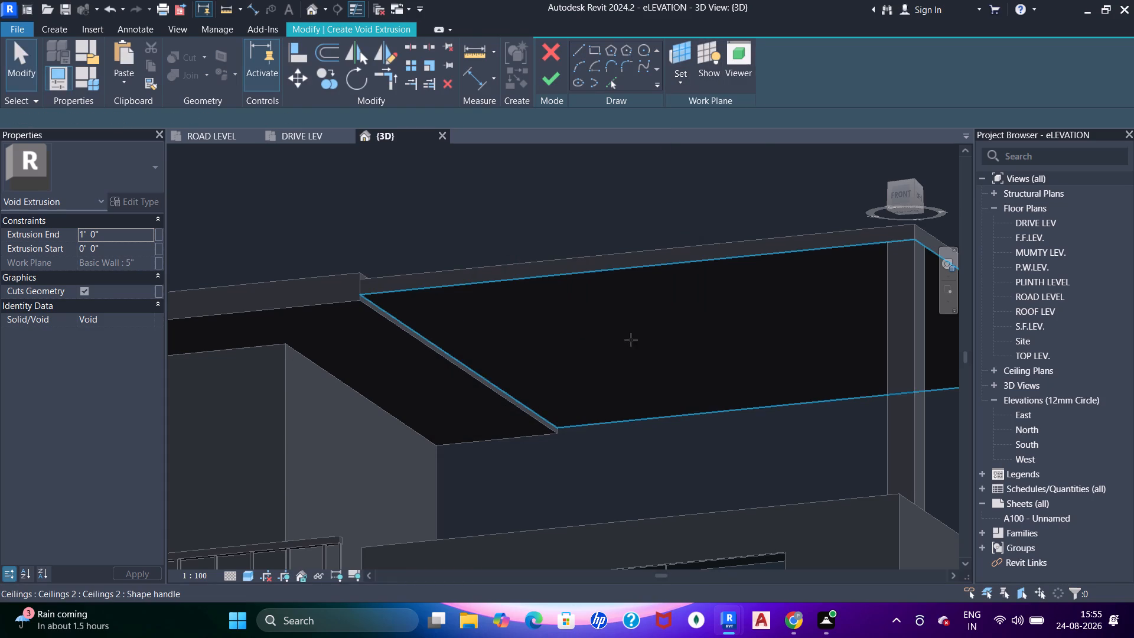
left_click(613, 324)
Sketch a rectangle about 1'-9" by 2'-1" on the canopy's underside, near its front corner beside the roof slab.
left_click(591, 53)
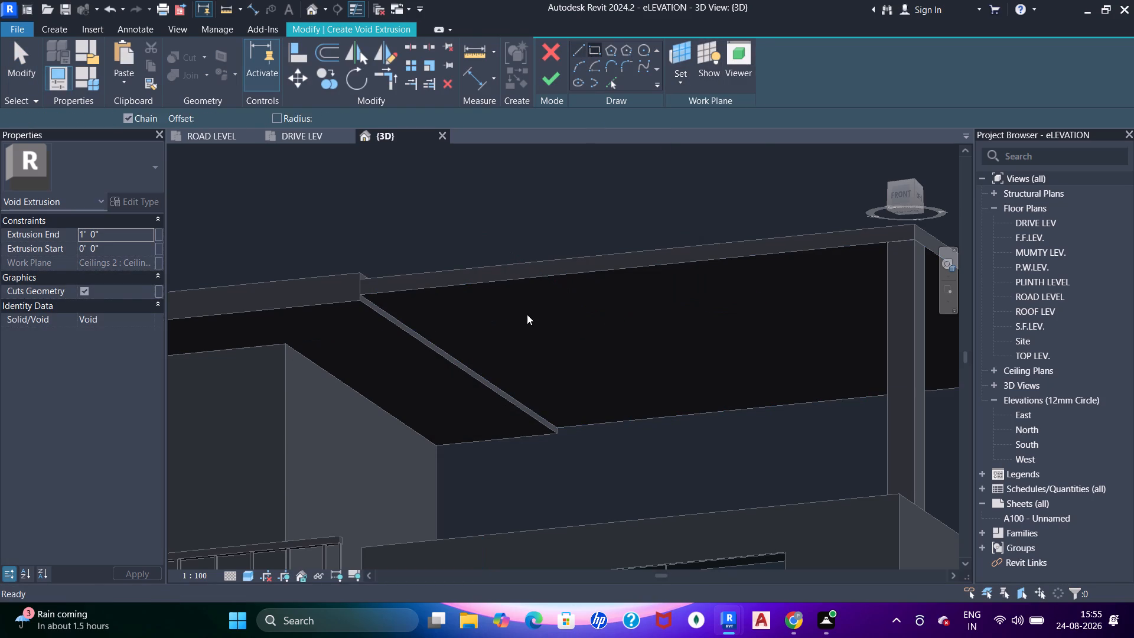
scroll(475, 311, "up", 6)
left_click(326, 297)
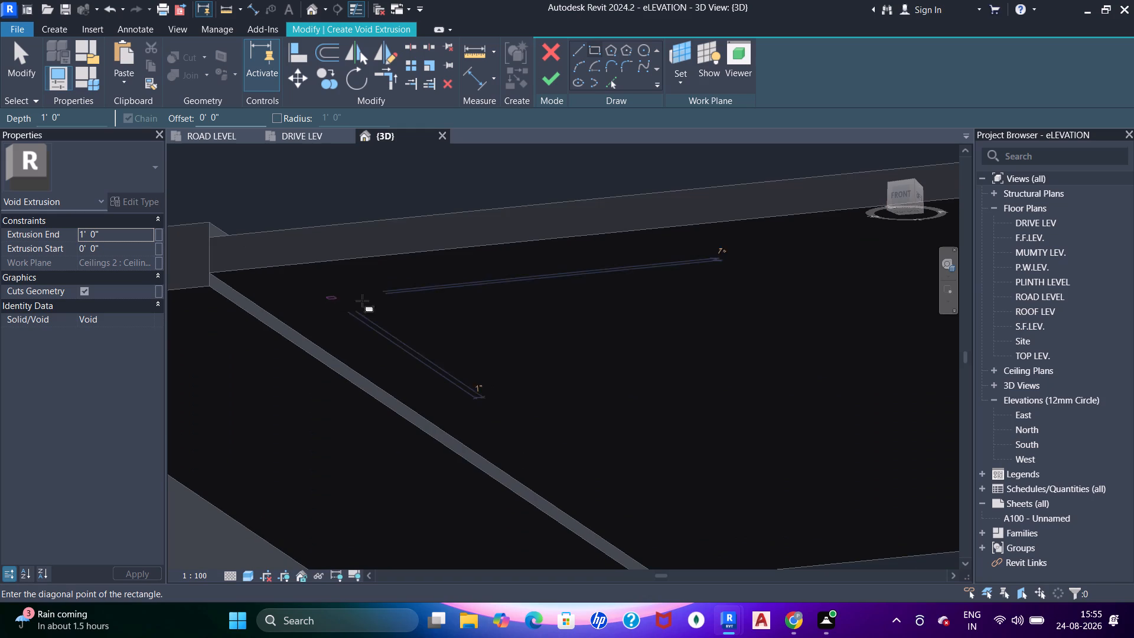
left_click(561, 331)
scroll(583, 249, "down", 5)
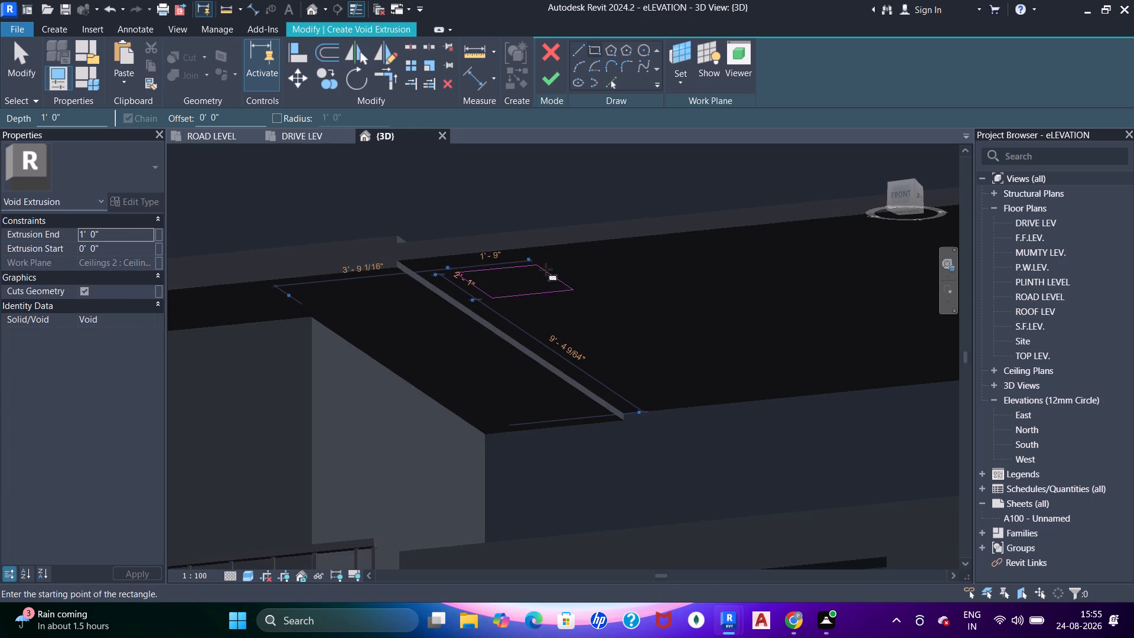
Set the void's Extrusion End to 5" and finish the extrusion sketch.
left_click(129, 233)
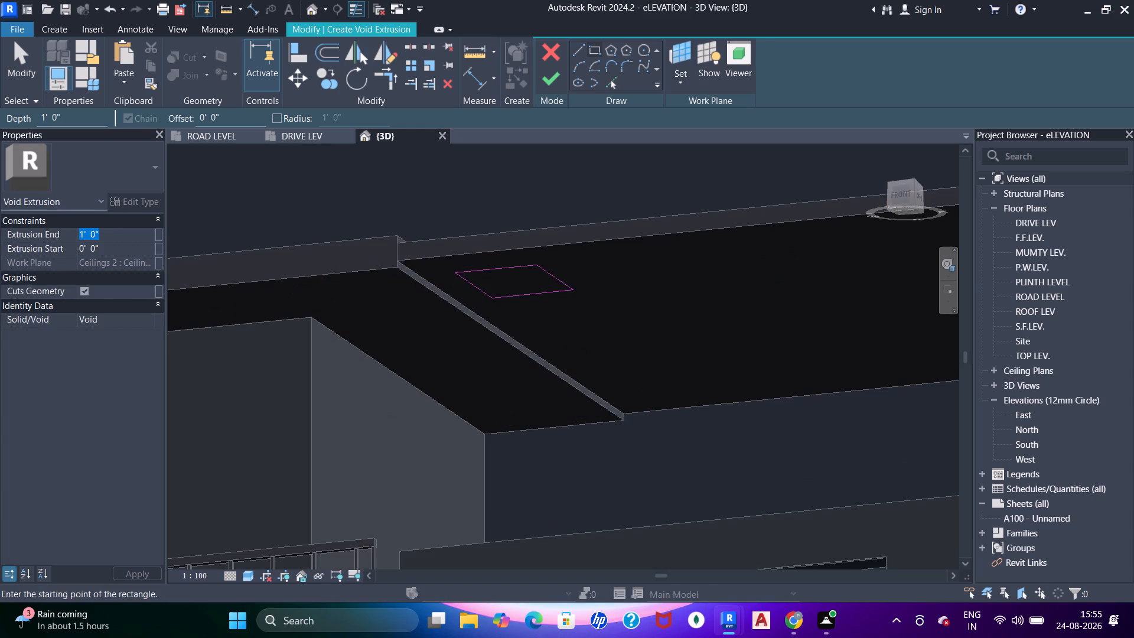
key("3")
key("BackSpace")
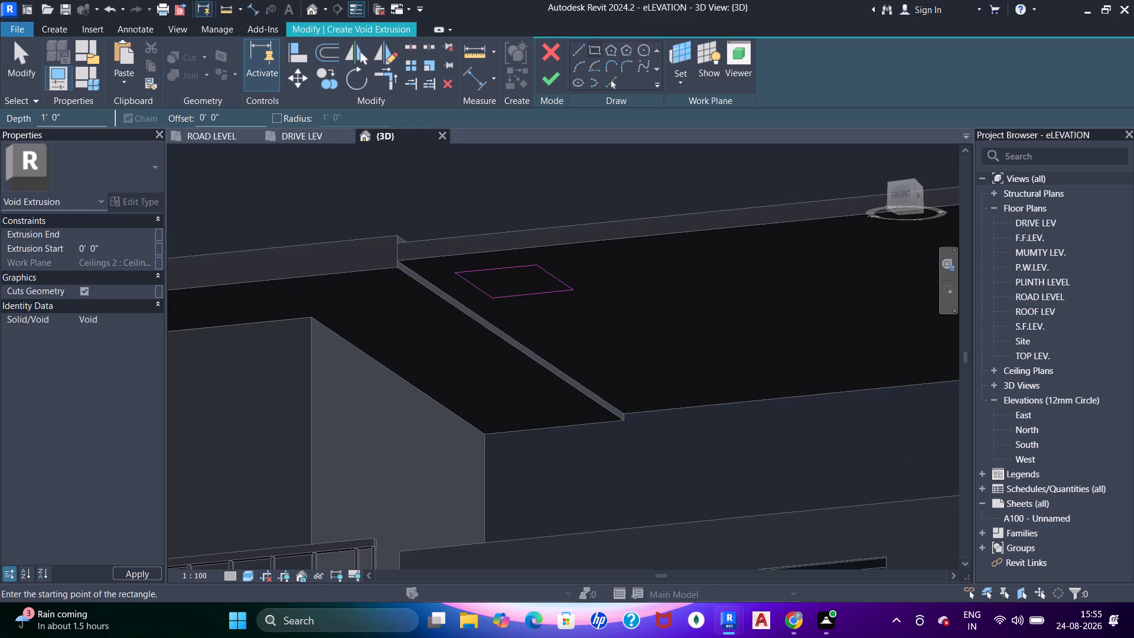
key("7")
key("BackSpace")
type("5\"")
key("Return")
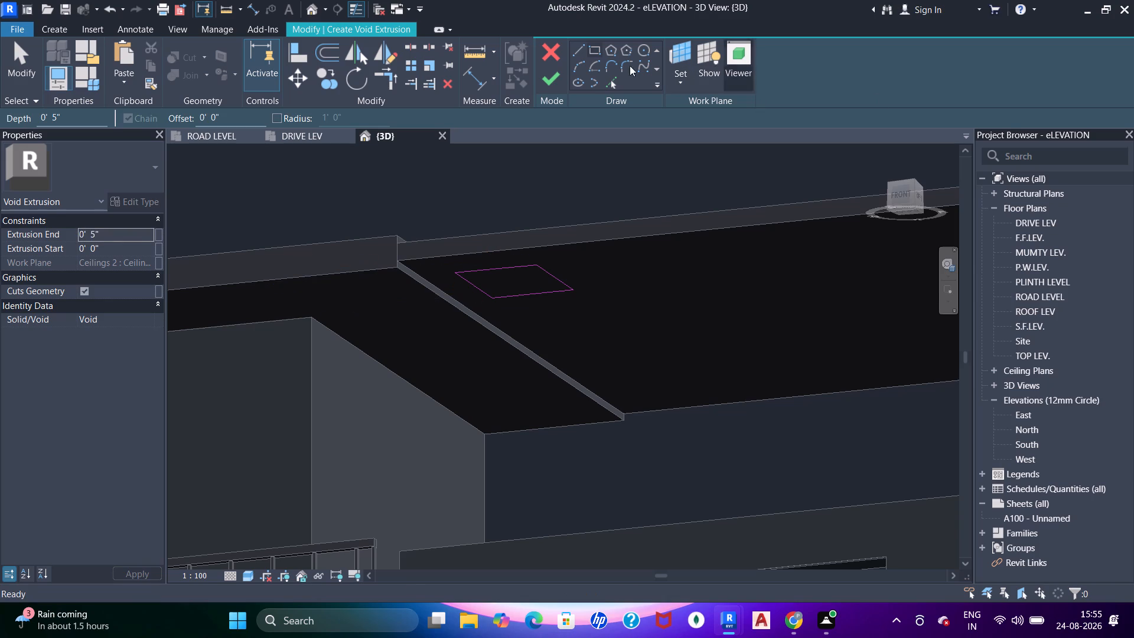
left_click(556, 83)
key("Escape")
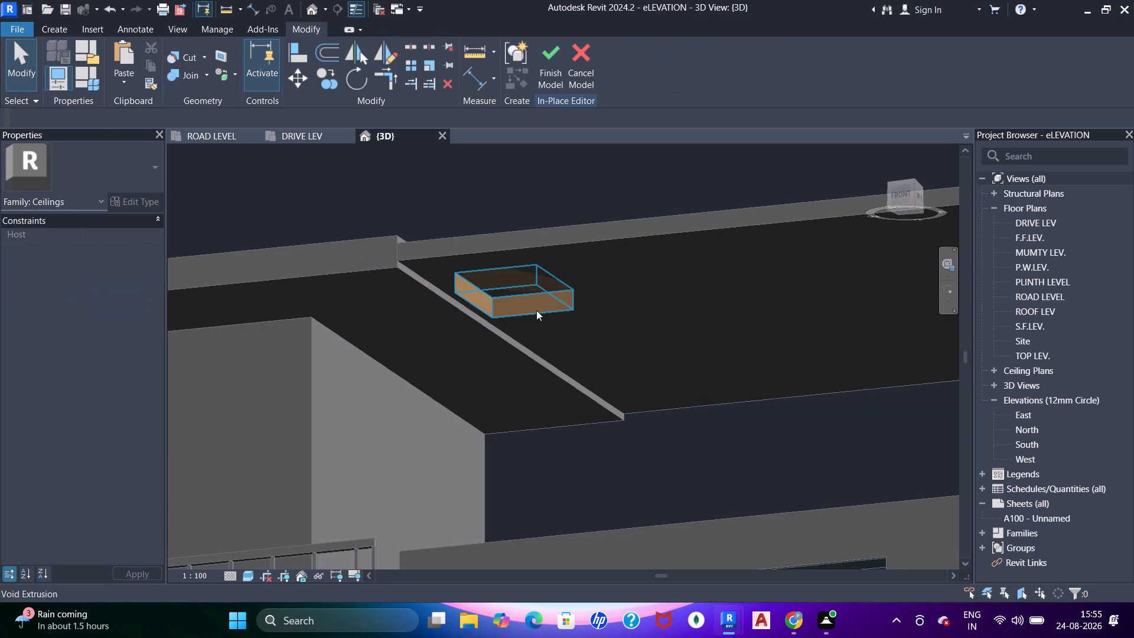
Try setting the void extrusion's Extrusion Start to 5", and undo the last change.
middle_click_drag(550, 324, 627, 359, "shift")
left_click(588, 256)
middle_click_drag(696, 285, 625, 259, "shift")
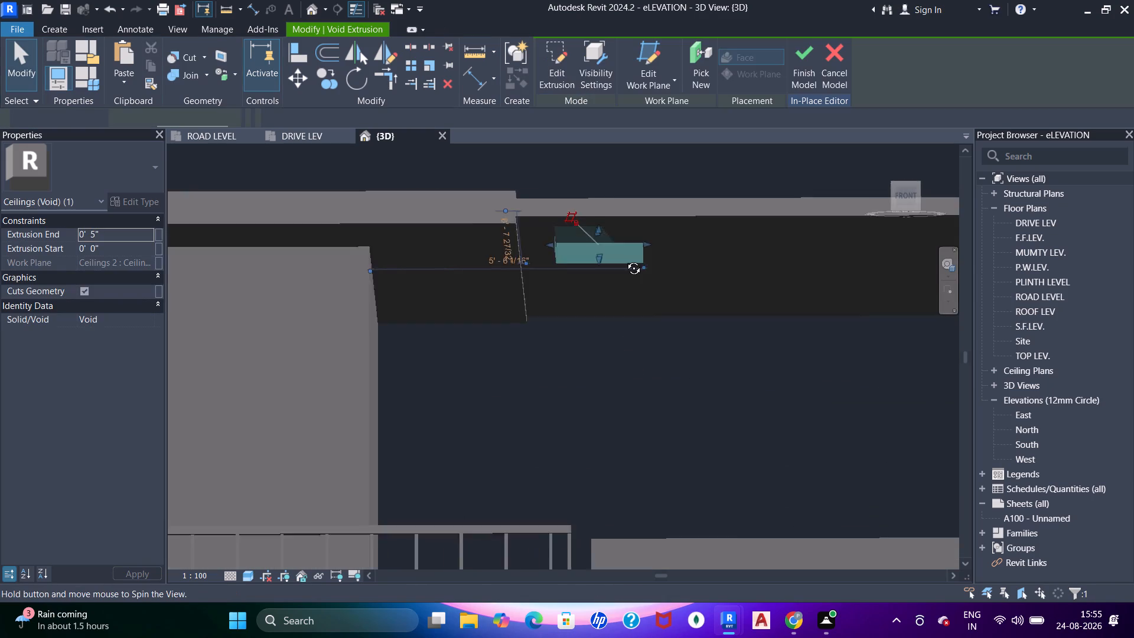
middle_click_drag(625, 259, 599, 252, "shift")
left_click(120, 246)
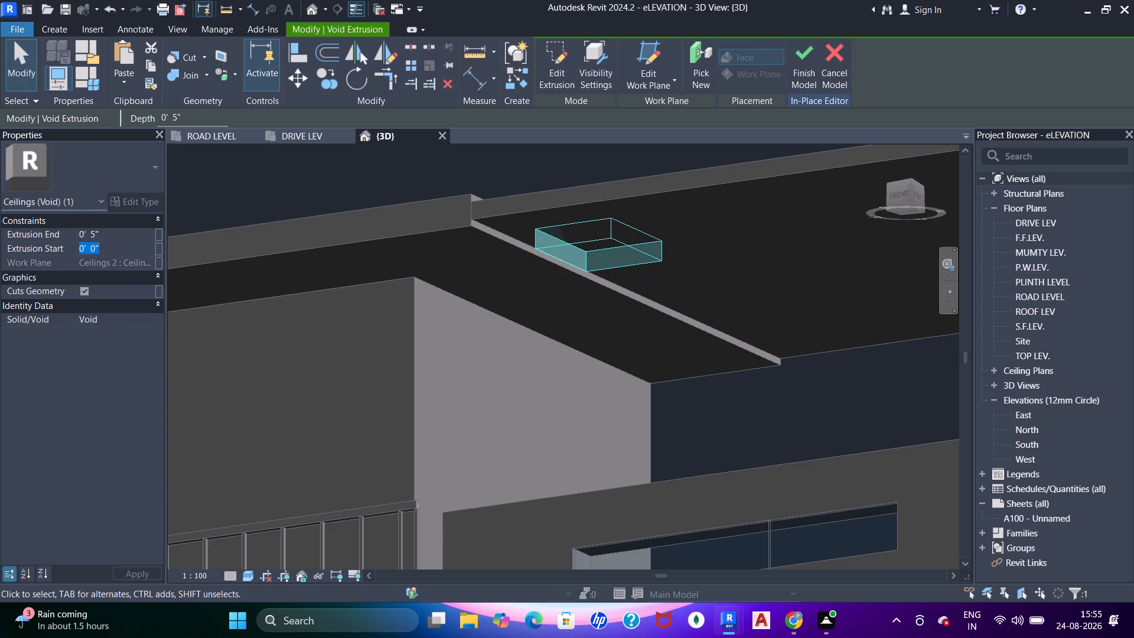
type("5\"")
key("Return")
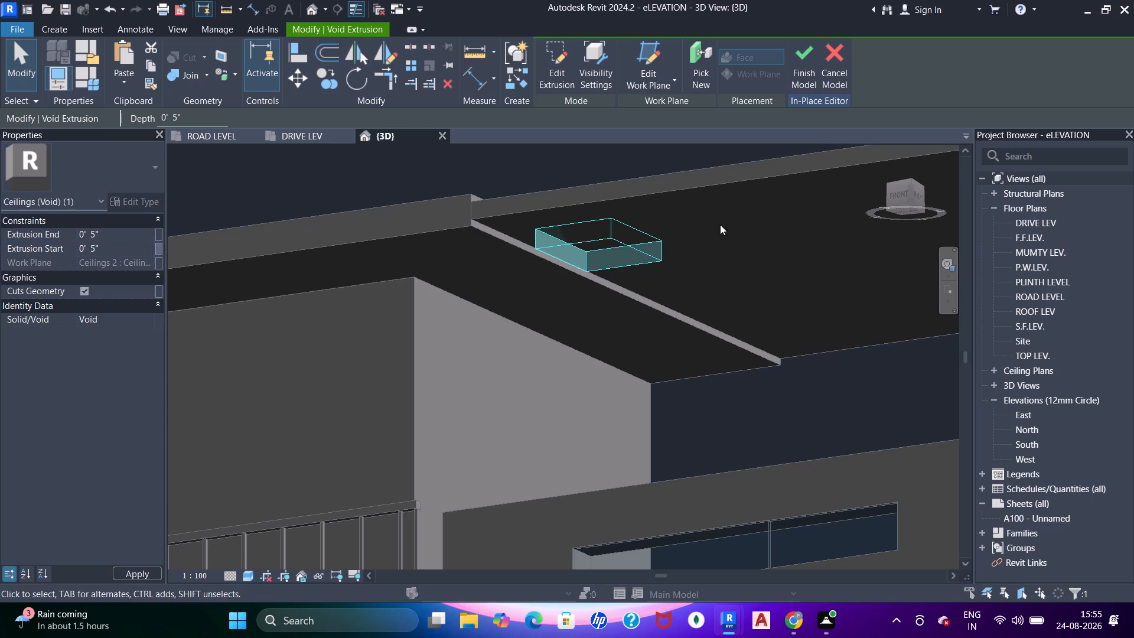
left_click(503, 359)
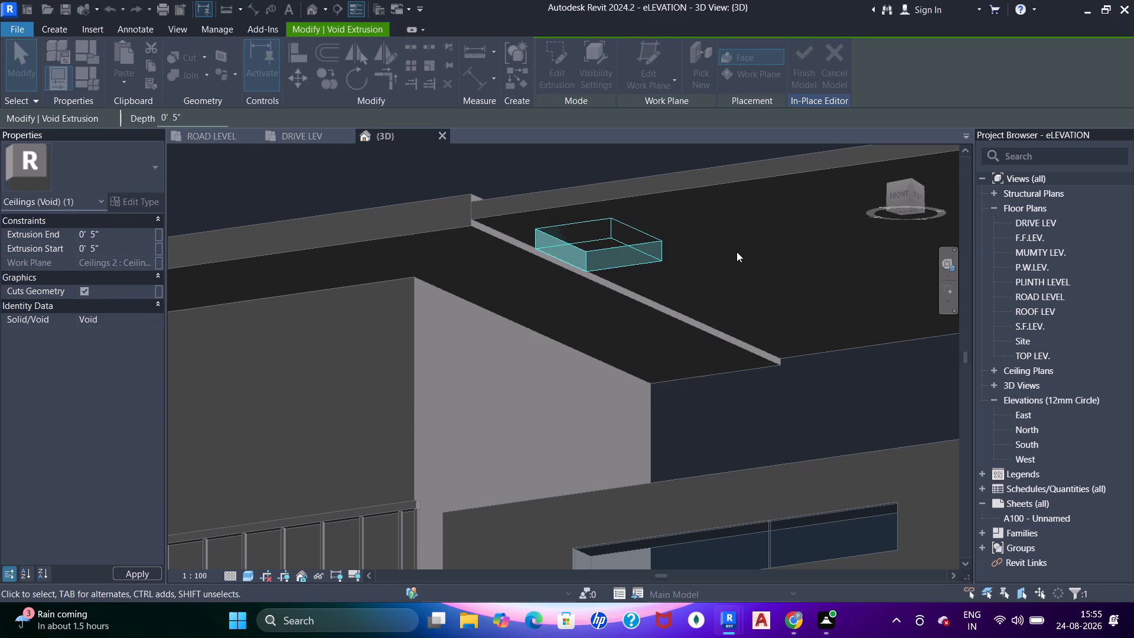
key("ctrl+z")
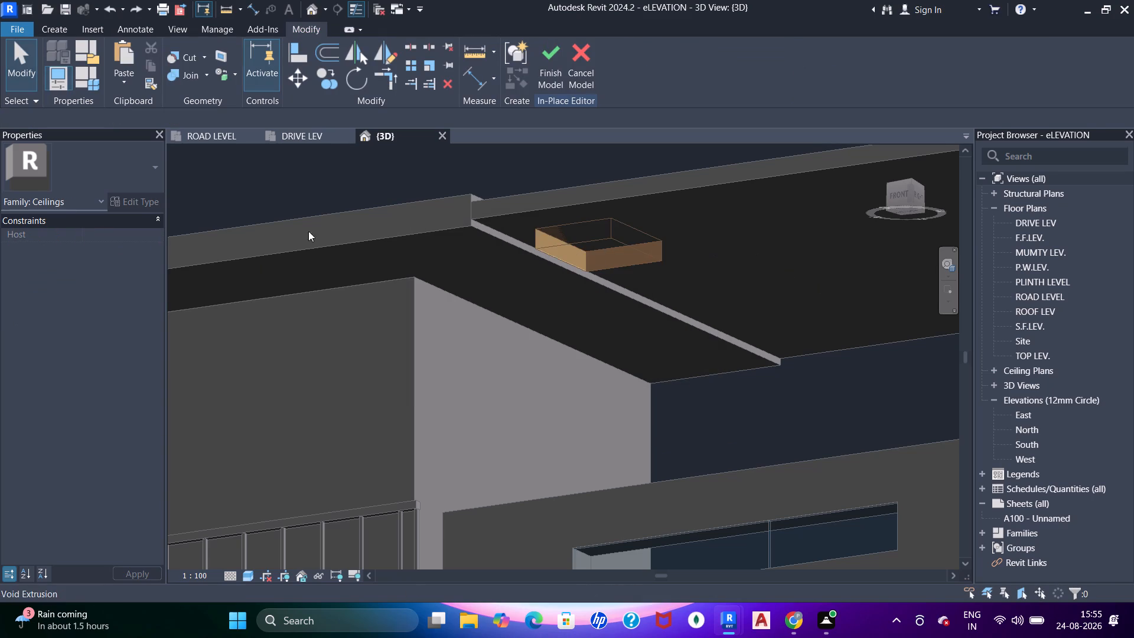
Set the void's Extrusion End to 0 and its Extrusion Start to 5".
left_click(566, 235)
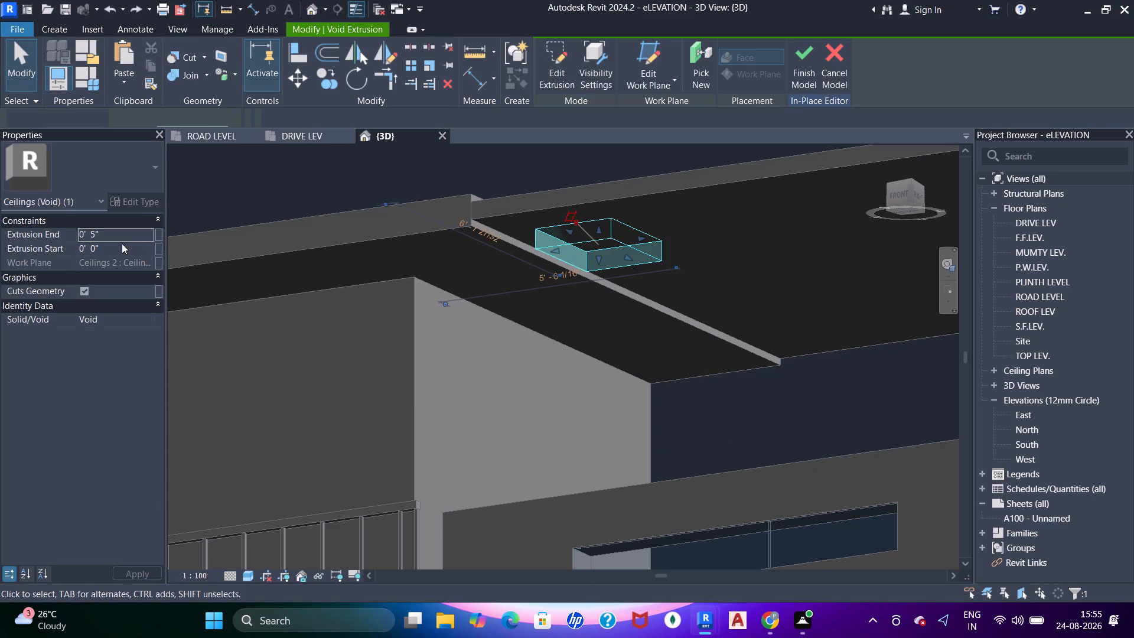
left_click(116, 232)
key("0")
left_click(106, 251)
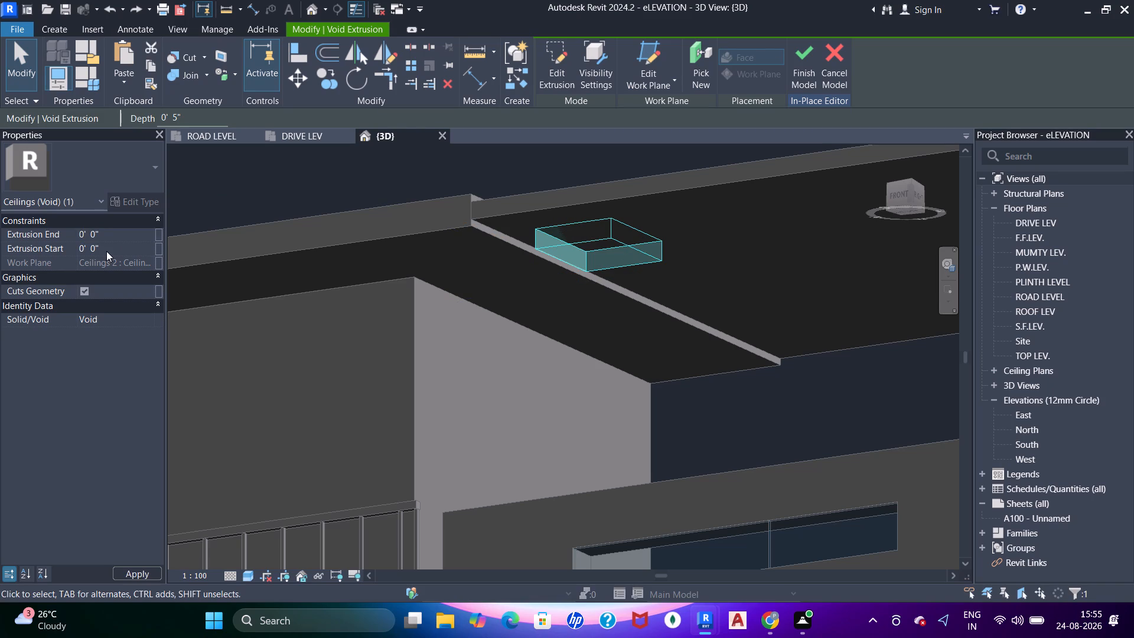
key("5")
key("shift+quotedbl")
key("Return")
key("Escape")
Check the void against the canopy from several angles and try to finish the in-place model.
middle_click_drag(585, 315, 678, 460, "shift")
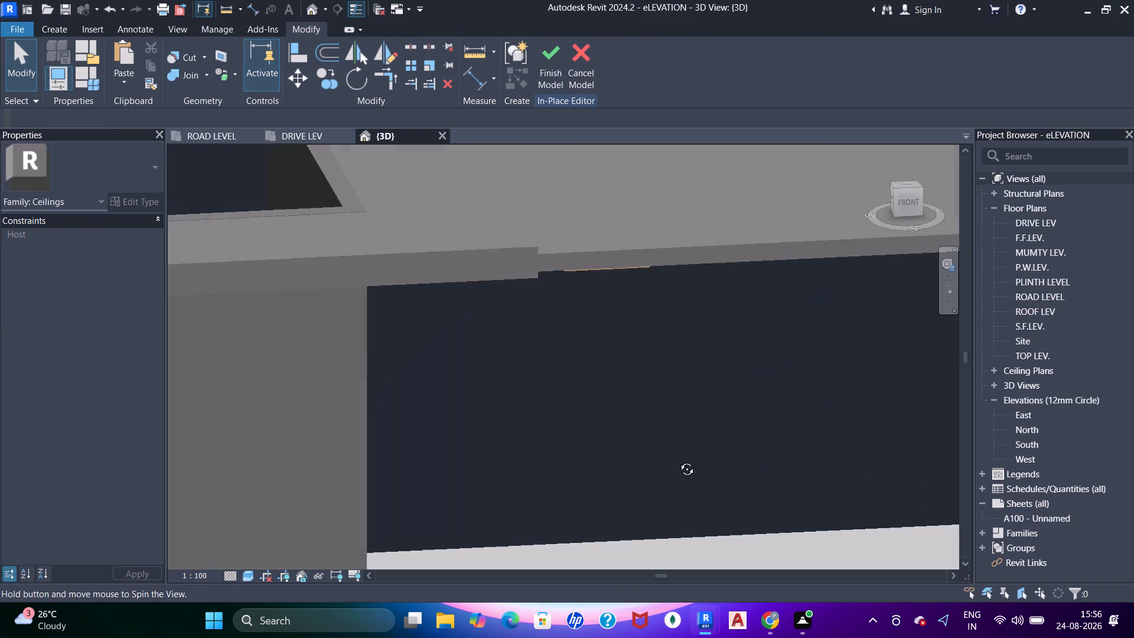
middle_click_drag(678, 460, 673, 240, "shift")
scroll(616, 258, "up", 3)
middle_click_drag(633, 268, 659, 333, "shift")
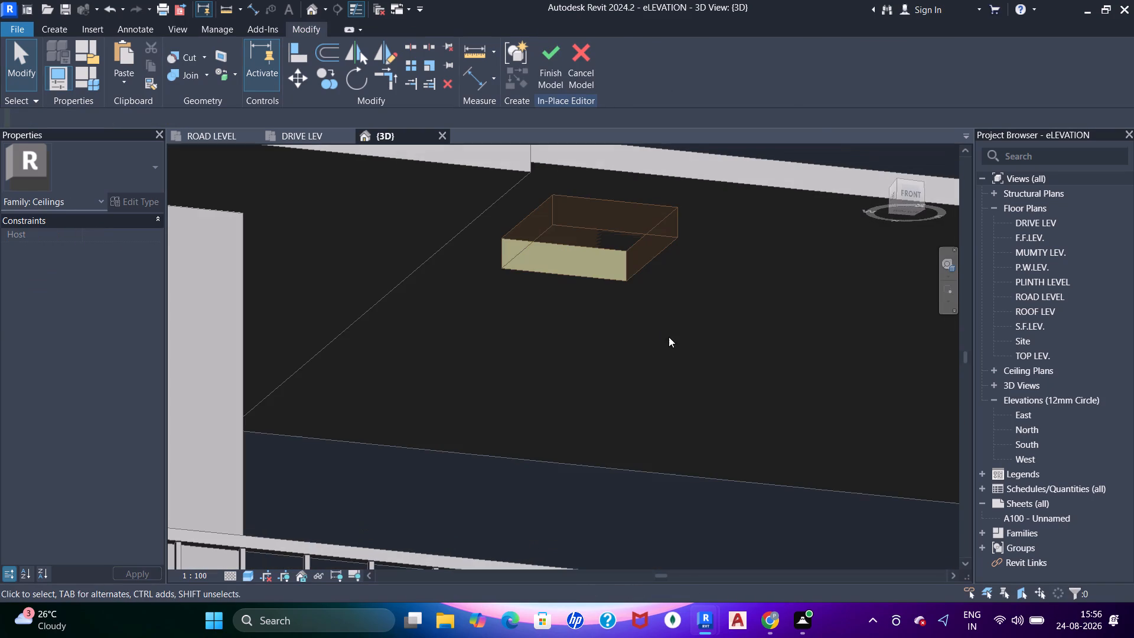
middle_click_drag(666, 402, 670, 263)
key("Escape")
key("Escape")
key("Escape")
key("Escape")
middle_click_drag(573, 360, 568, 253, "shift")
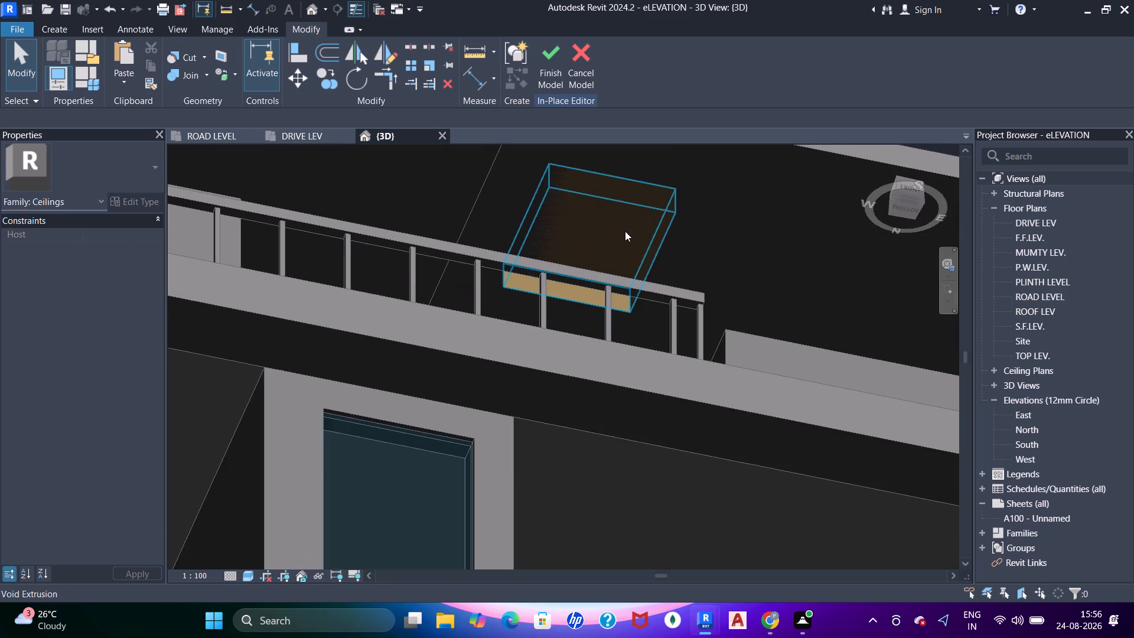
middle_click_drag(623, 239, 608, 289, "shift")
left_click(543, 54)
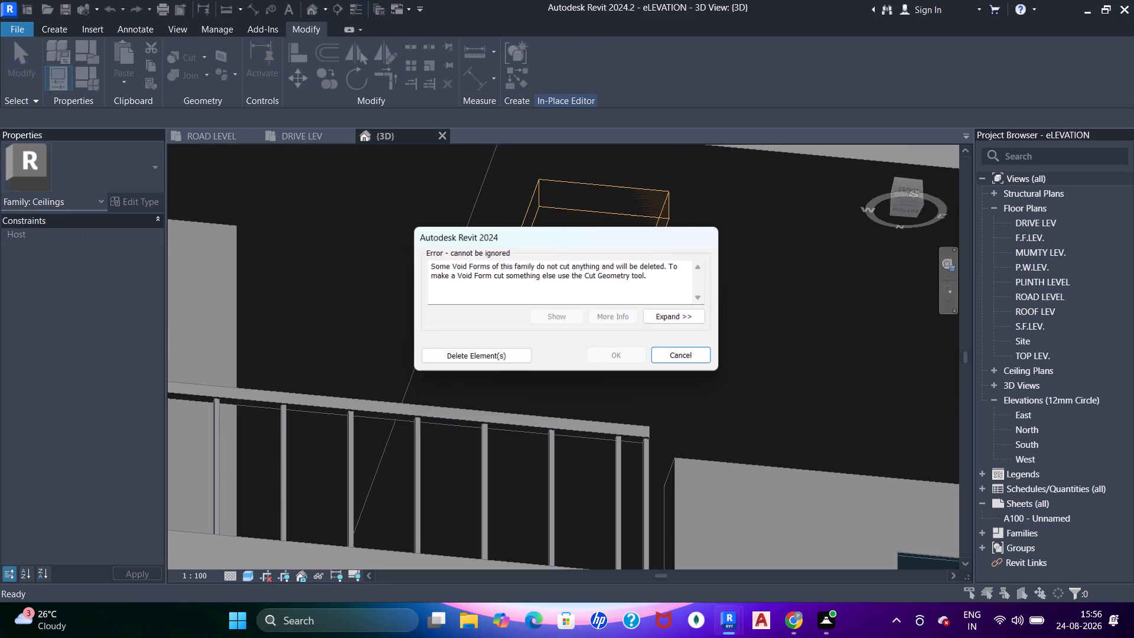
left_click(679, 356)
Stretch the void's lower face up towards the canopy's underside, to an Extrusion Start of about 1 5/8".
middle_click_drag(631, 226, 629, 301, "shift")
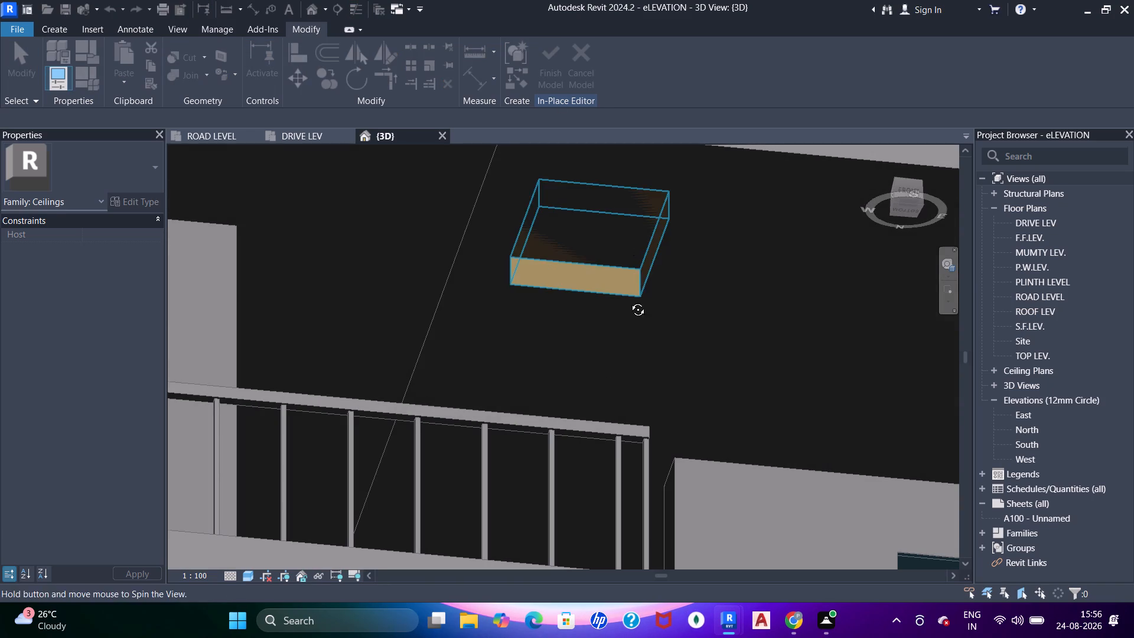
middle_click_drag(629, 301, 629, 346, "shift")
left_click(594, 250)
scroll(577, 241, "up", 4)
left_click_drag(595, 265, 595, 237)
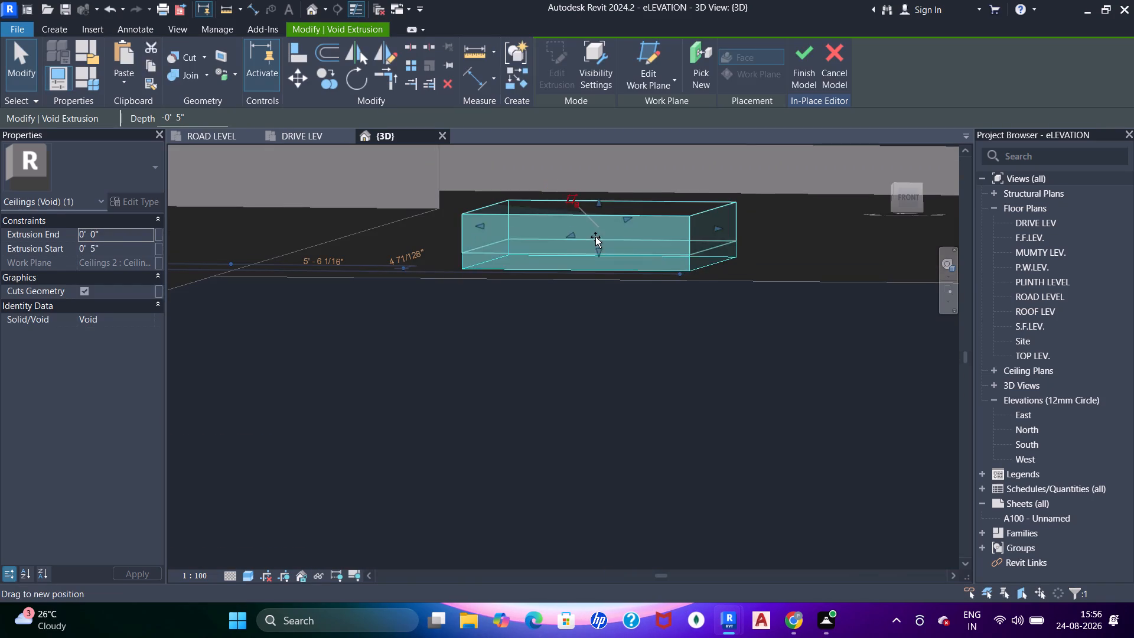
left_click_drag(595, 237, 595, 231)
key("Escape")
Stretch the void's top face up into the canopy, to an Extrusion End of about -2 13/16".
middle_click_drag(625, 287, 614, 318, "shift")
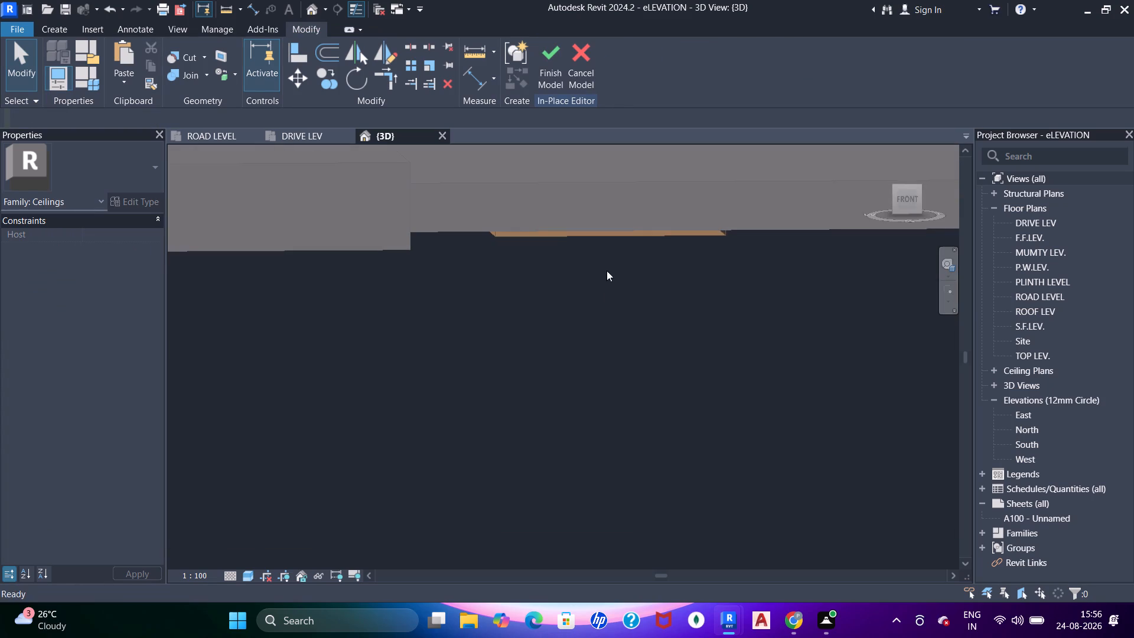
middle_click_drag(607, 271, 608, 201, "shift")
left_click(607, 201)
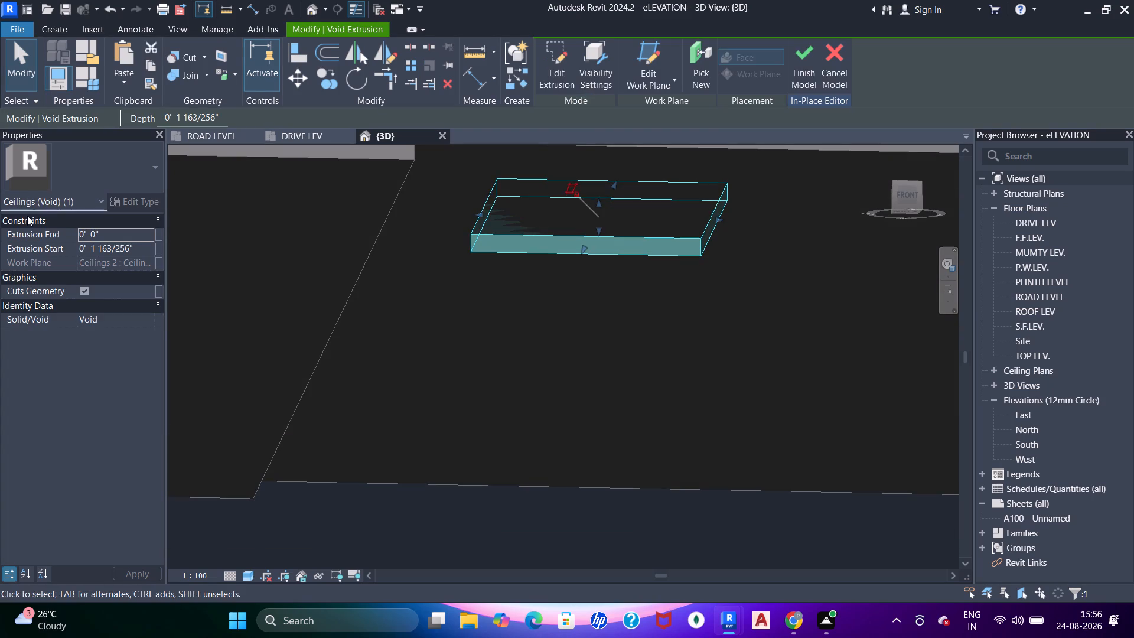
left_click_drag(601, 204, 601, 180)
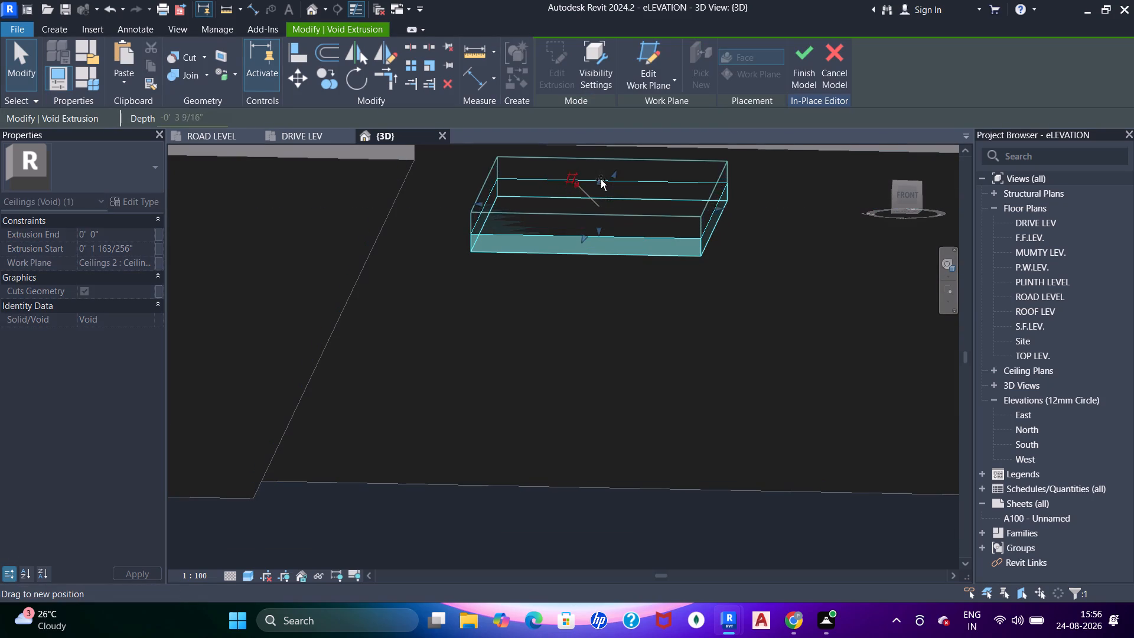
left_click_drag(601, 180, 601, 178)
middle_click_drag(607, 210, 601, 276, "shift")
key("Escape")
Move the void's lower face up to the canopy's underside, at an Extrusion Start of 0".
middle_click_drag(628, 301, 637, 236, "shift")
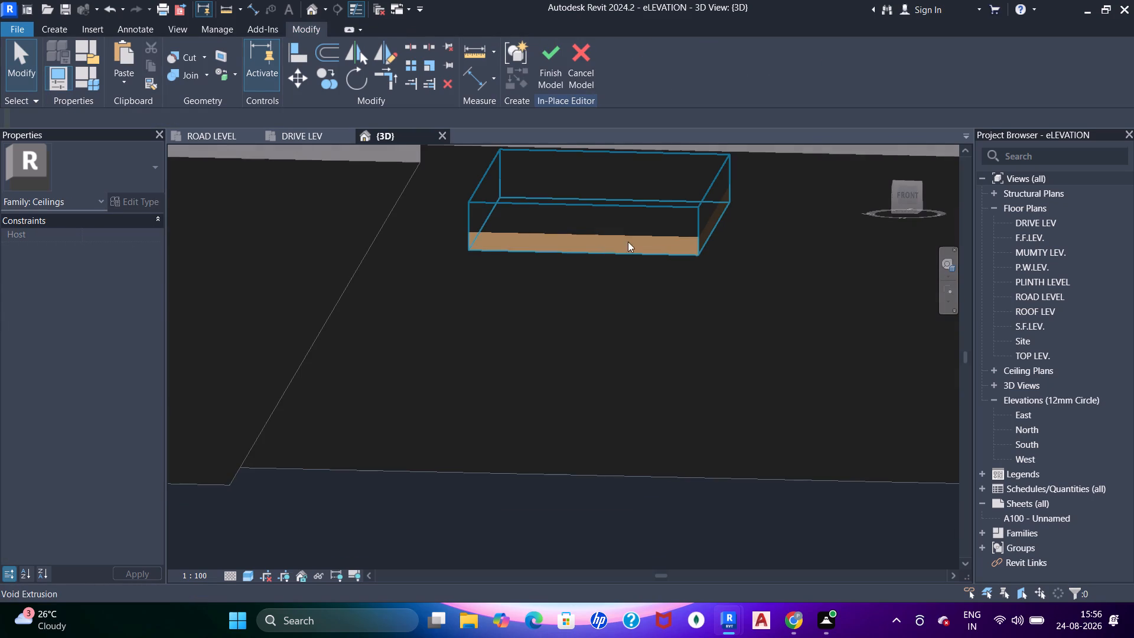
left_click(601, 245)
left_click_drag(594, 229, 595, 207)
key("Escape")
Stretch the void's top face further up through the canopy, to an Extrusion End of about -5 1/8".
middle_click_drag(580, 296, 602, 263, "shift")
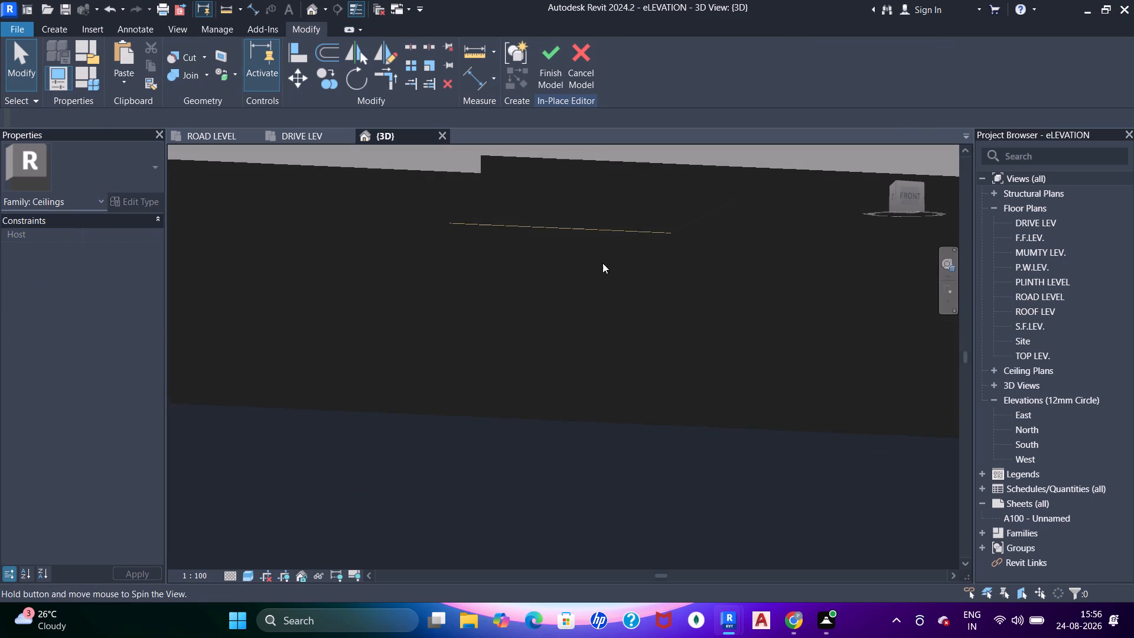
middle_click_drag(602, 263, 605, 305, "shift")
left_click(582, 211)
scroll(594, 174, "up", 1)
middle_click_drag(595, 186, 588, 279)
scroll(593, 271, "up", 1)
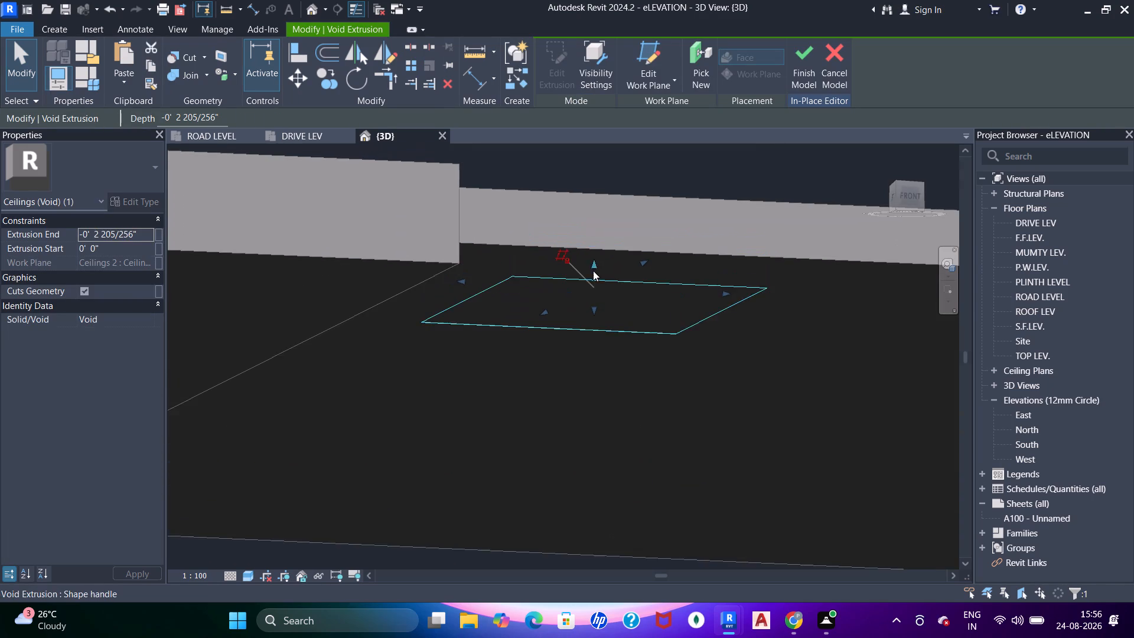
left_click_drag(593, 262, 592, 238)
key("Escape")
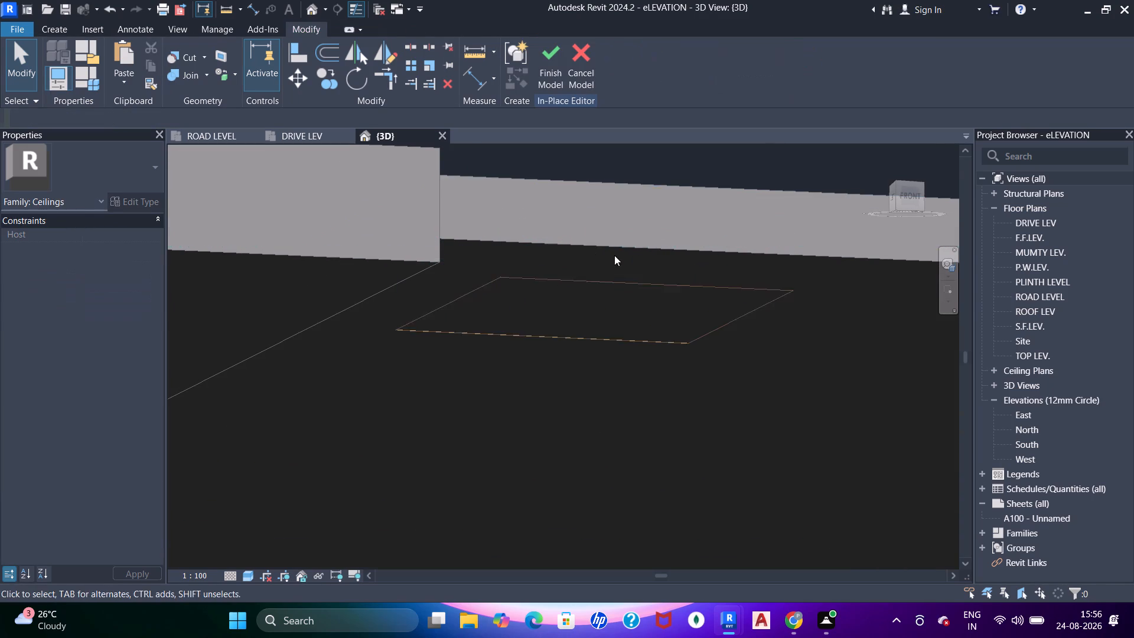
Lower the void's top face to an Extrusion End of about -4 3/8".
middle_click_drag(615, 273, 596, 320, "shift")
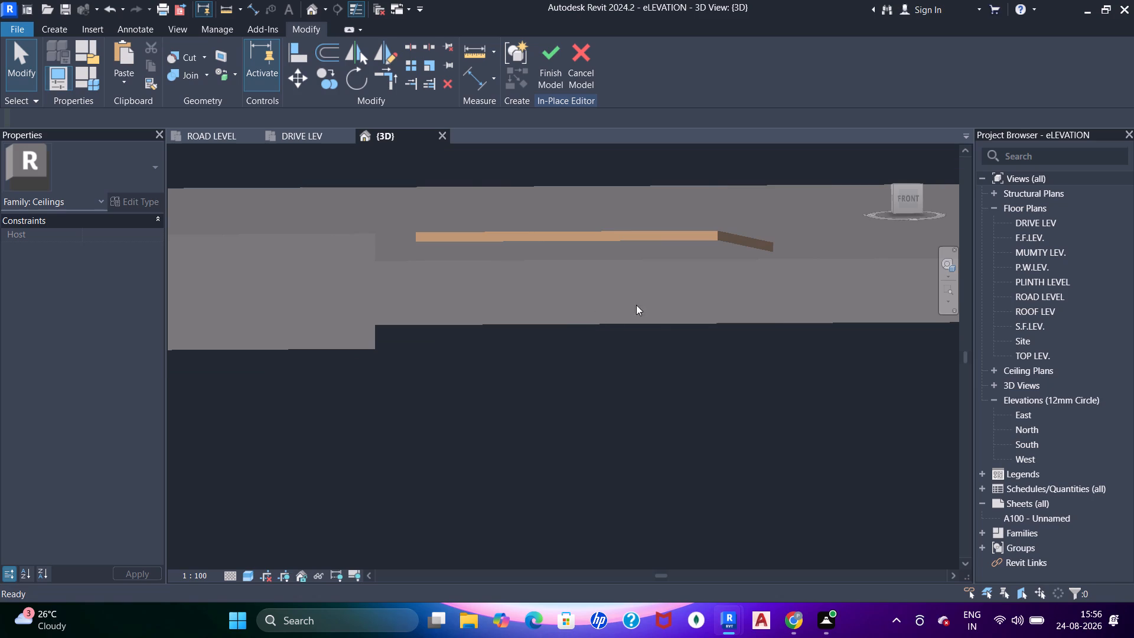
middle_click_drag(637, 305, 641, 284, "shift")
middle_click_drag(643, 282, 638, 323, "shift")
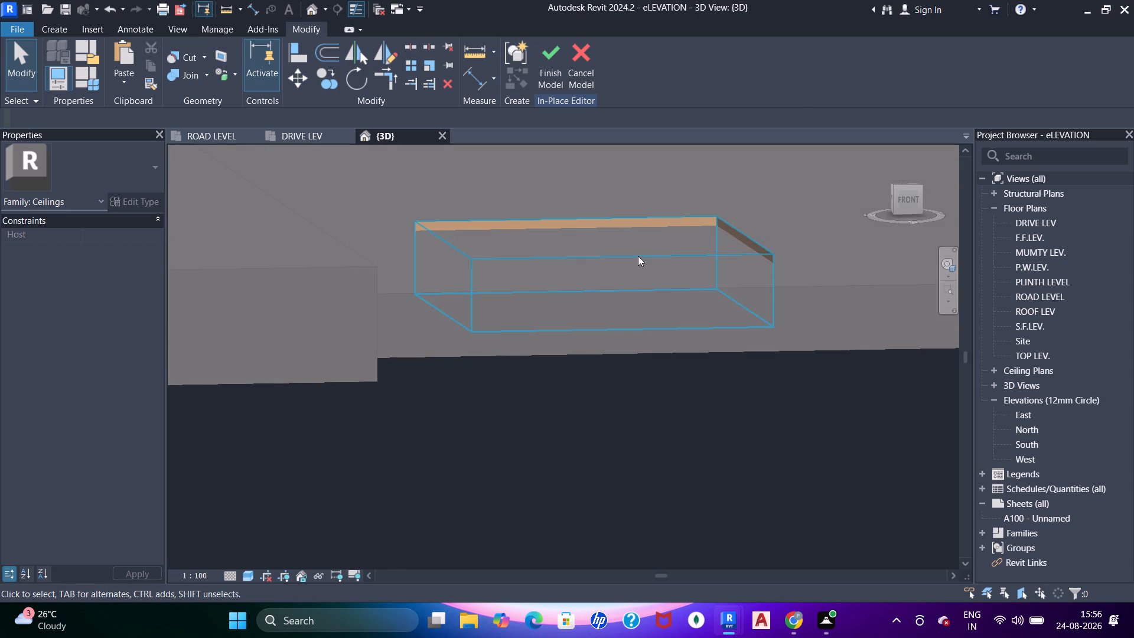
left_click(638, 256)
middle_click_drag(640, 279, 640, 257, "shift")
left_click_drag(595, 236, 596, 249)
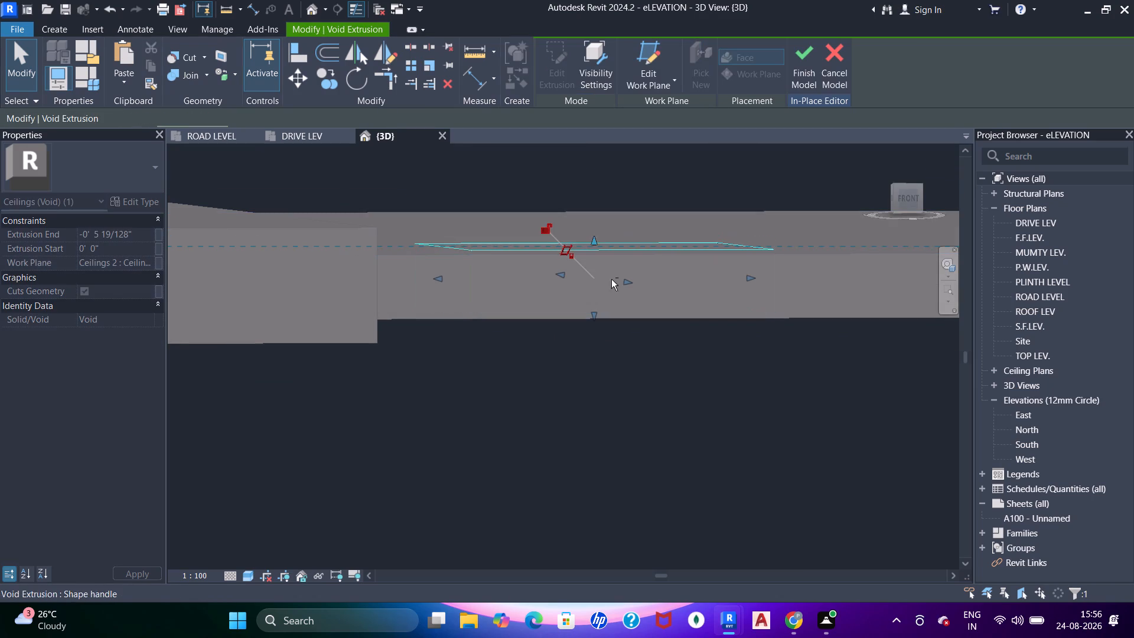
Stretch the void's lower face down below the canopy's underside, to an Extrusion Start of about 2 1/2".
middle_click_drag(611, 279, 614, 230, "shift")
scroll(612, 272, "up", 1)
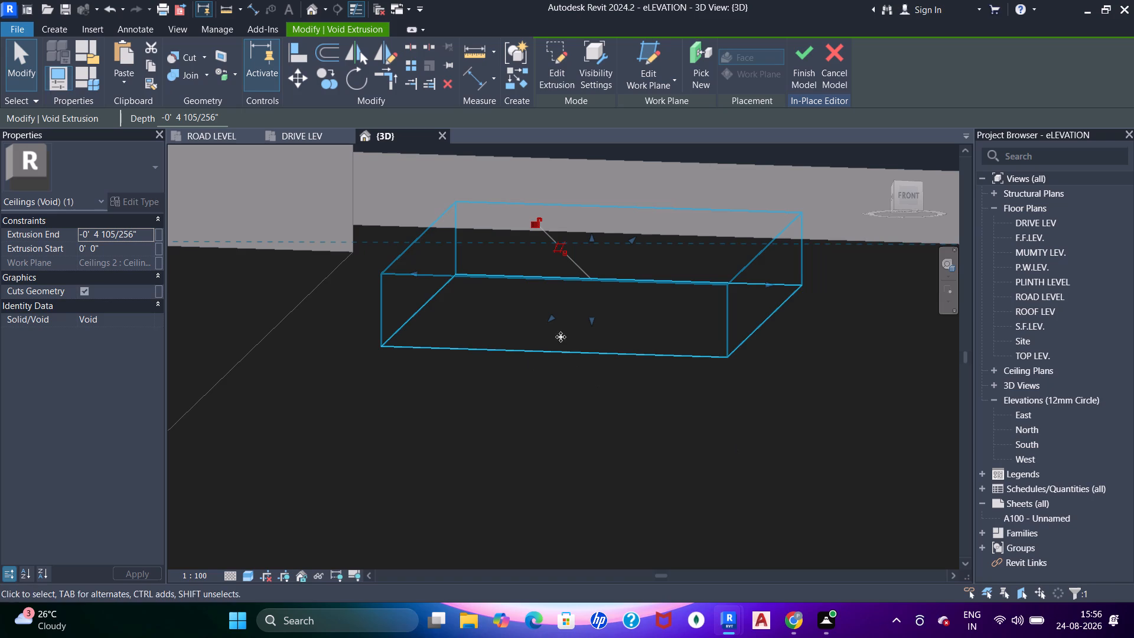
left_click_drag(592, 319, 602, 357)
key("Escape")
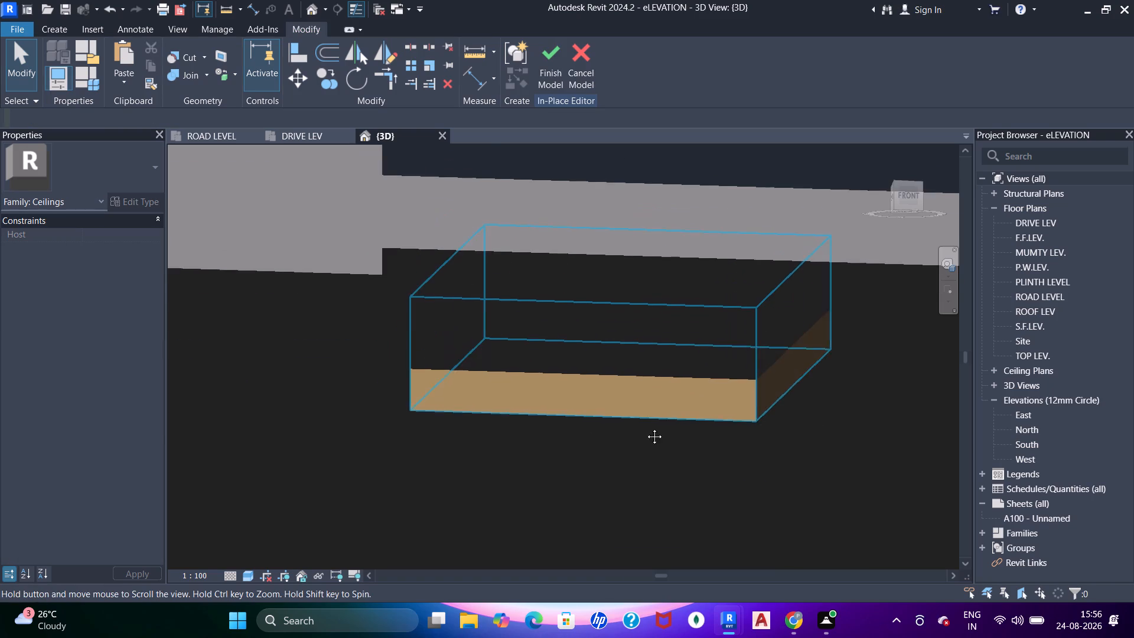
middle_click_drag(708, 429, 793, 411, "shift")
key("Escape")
Move the void's lower face up past its top face, to an Extrusion Start of about -7 9/16".
middle_click_drag(679, 383, 473, 209)
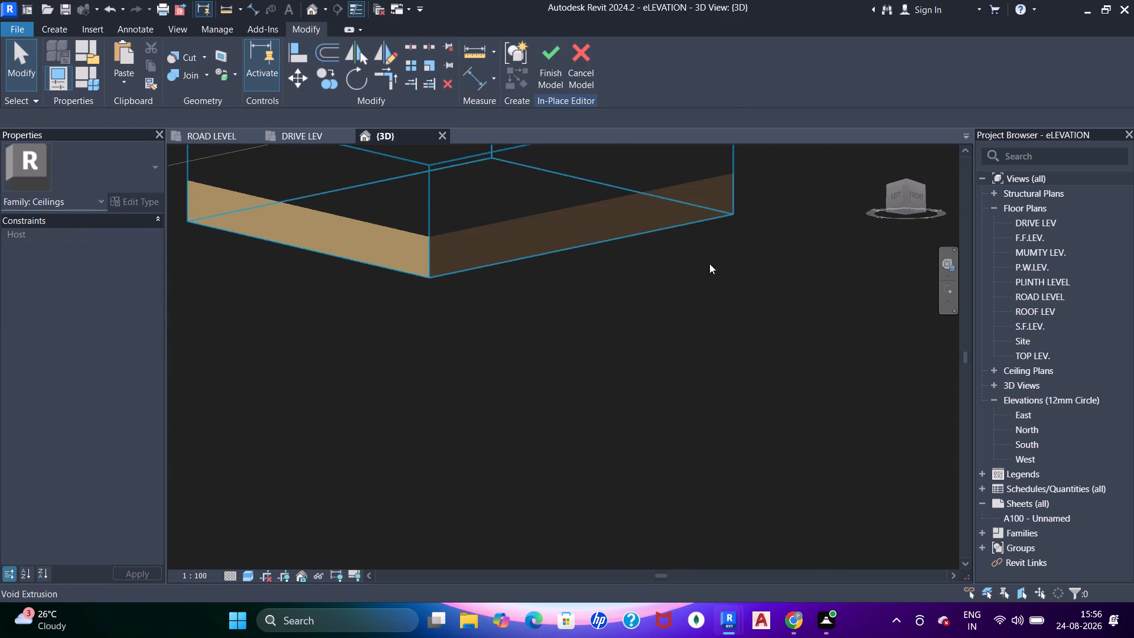
scroll(732, 320, "down", 2, "shift")
middle_click_drag(745, 269, 711, 366, "shift")
scroll(703, 302, "down", 3)
middle_click_drag(703, 321, 671, 227, "shift")
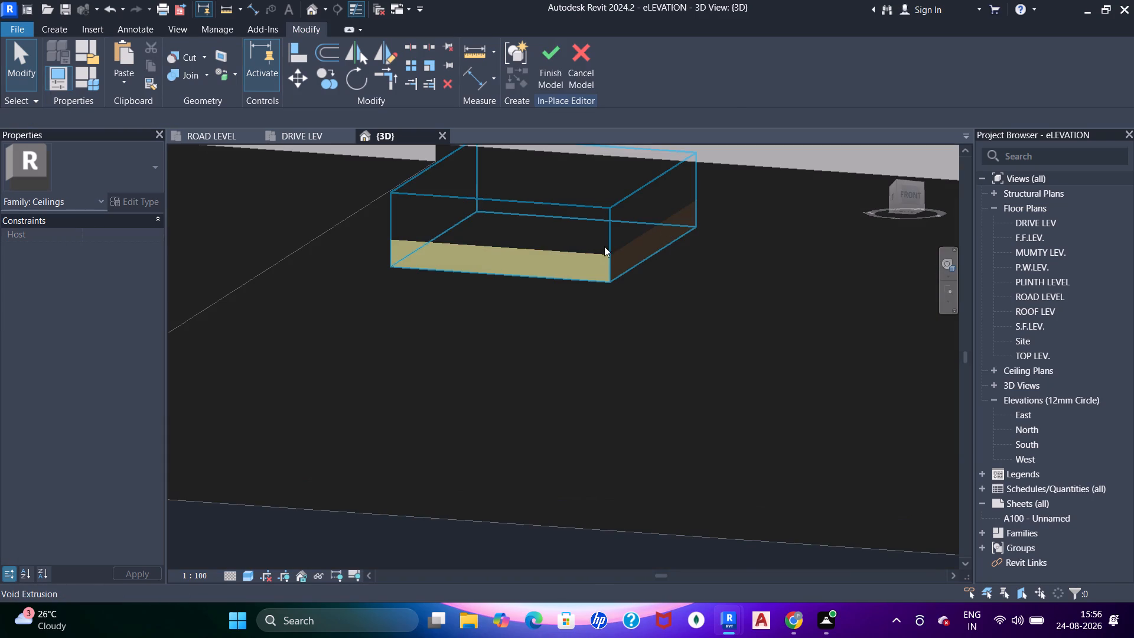
left_click(520, 222)
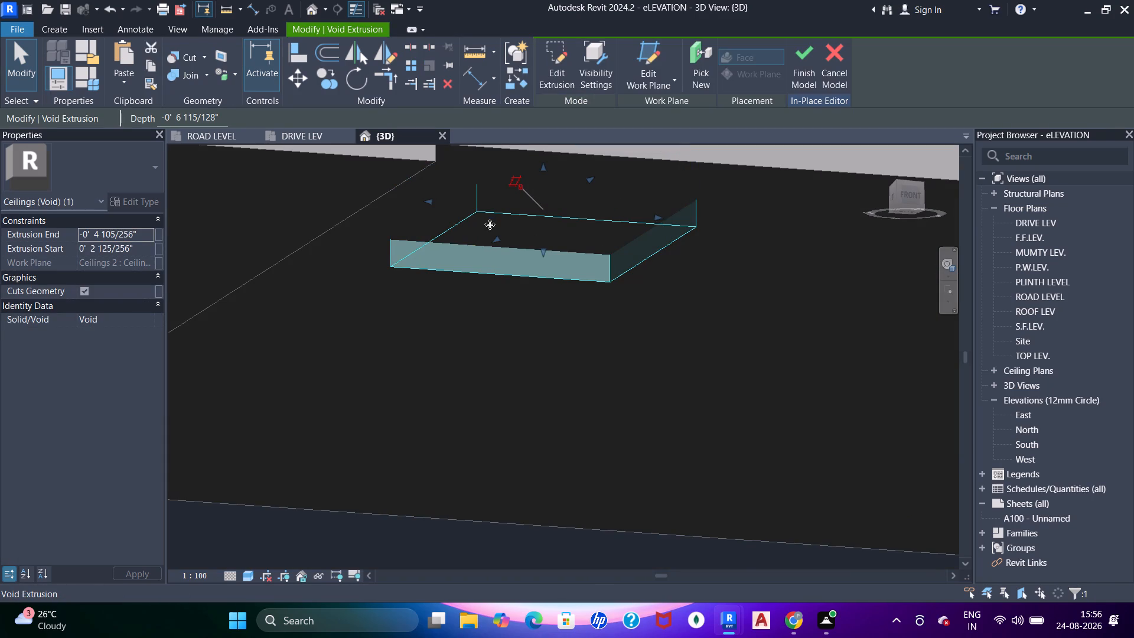
key("Escape")
left_click(592, 239)
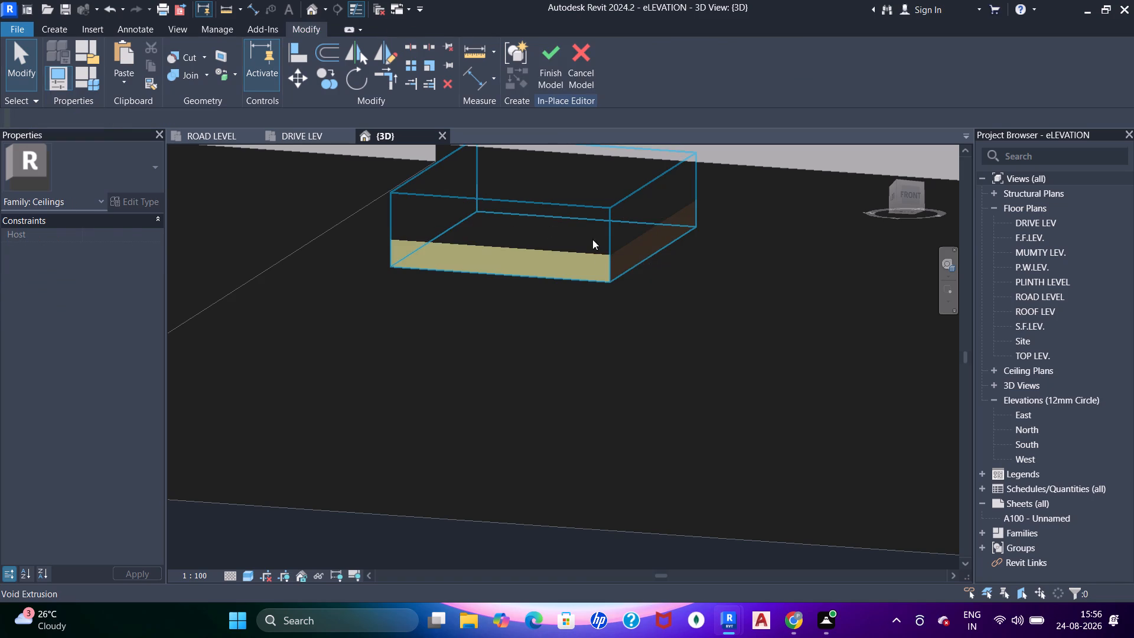
middle_click_drag(573, 233, 588, 311)
left_click_drag(563, 331, 562, 217)
middle_click_drag(609, 195, 548, 321, "shift")
key("Escape")
Stretch the void's lower face down so the void spans the full canopy thickness and extends below its underside.
middle_click_drag(654, 371, 471, 329, "shift")
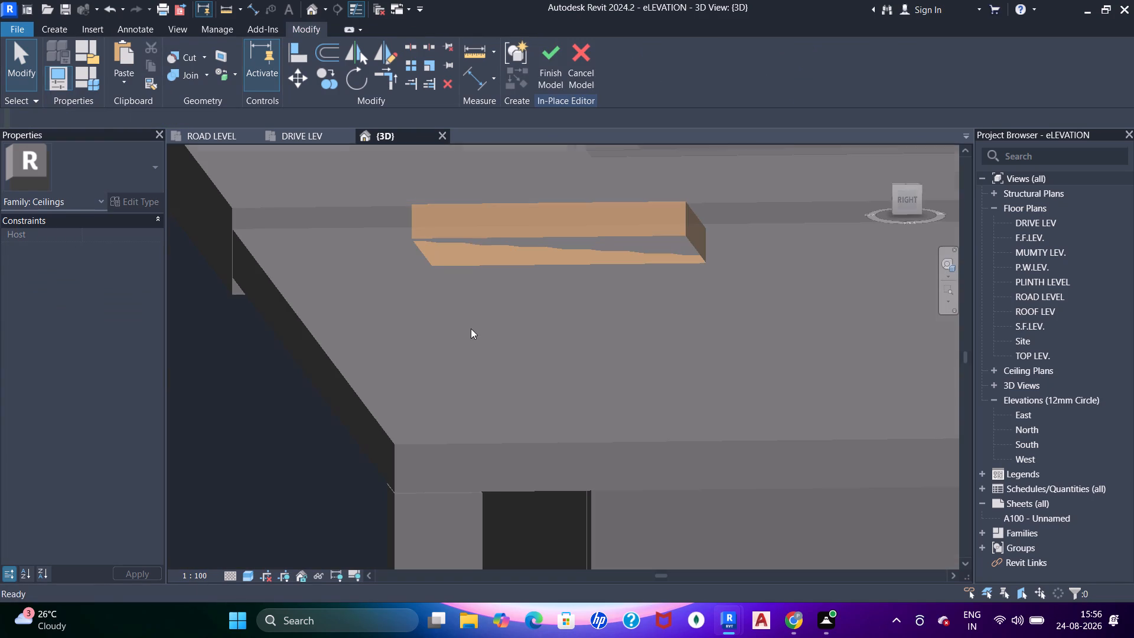
middle_click_drag(461, 337, 545, 297, "shift")
left_click(526, 233)
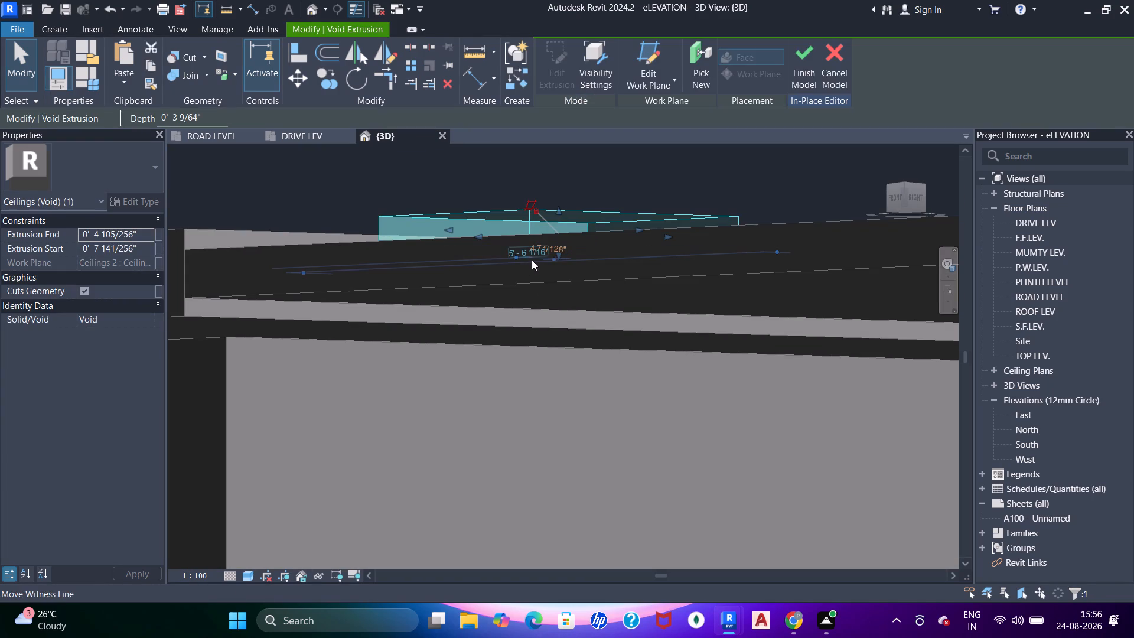
left_click_drag(561, 253, 558, 310)
key("Escape")
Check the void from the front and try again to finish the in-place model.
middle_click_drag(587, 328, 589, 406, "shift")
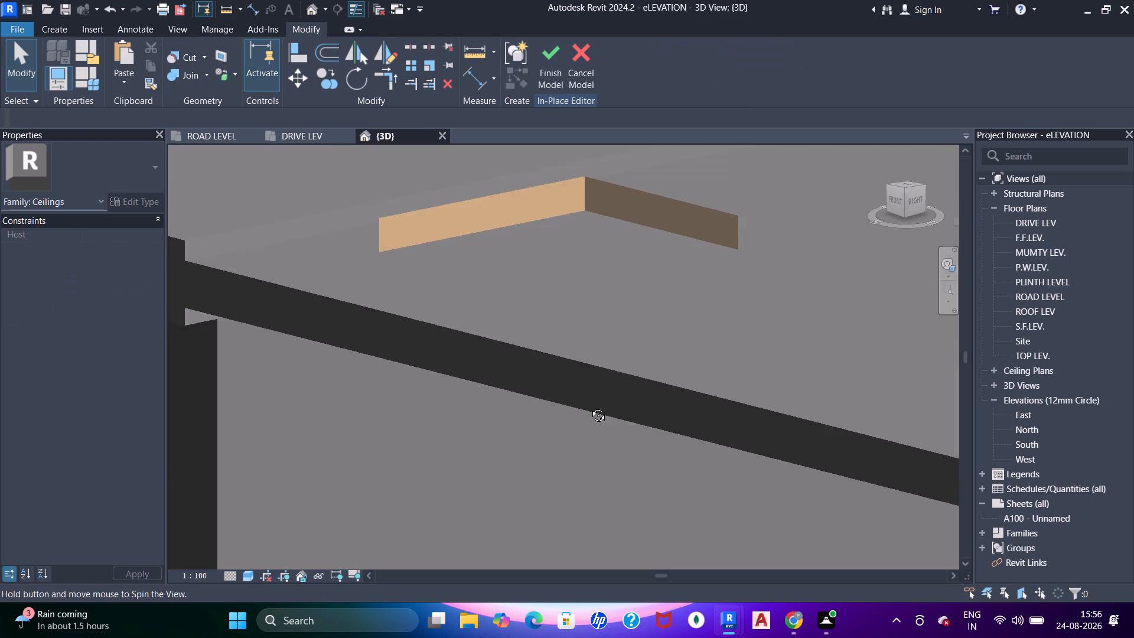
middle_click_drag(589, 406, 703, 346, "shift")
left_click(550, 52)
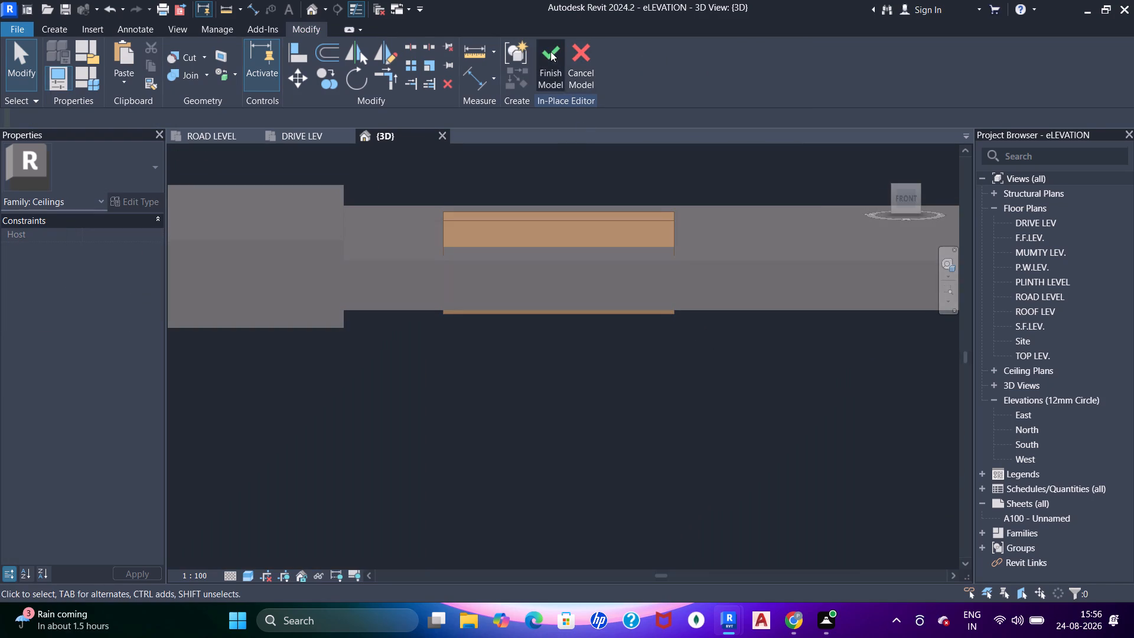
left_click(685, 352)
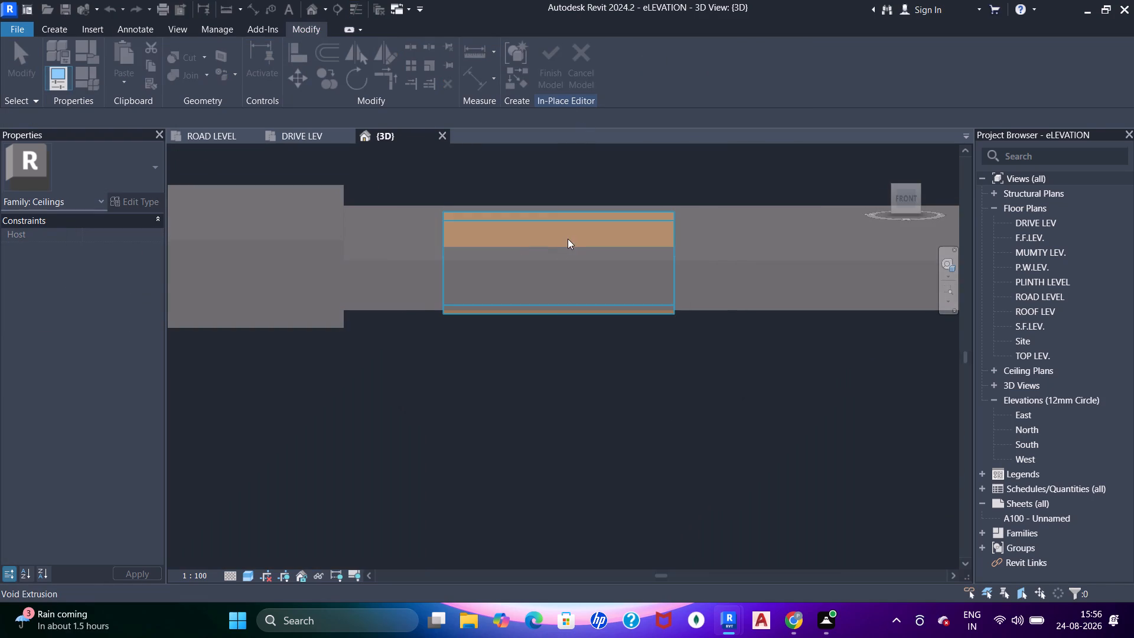
Delete the canopy's void extrusion and quit the in-place model, discarding its changes.
left_click(569, 237)
key("Delete")
scroll(562, 232, "down", 4)
middle_click_drag(589, 236, 542, 338, "shift")
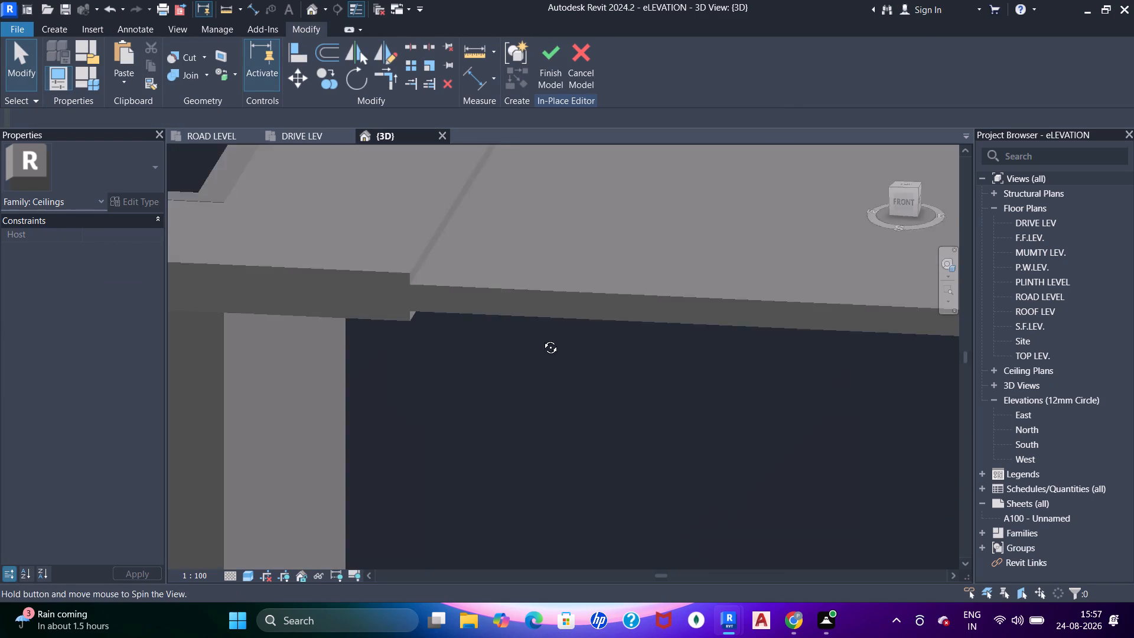
middle_click_drag(542, 338, 534, 346, "shift")
scroll(602, 247, "down", 4)
middle_click_drag(625, 240, 432, 327)
scroll(534, 223, "down", 3)
middle_click_drag(568, 236, 543, 266)
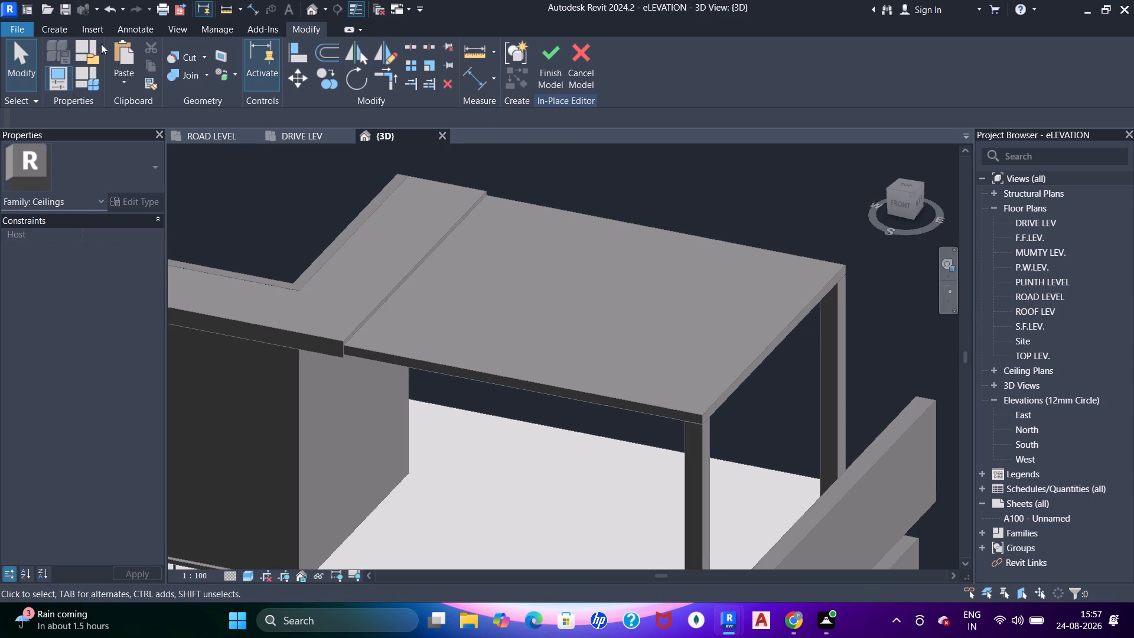
left_click(582, 53)
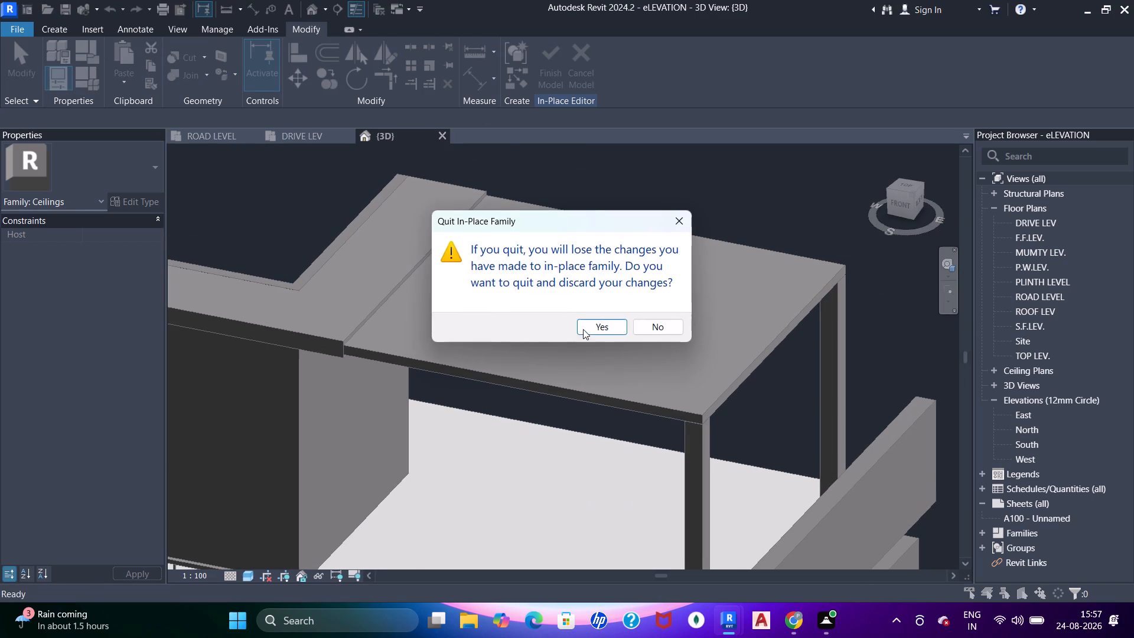
left_click(585, 328)
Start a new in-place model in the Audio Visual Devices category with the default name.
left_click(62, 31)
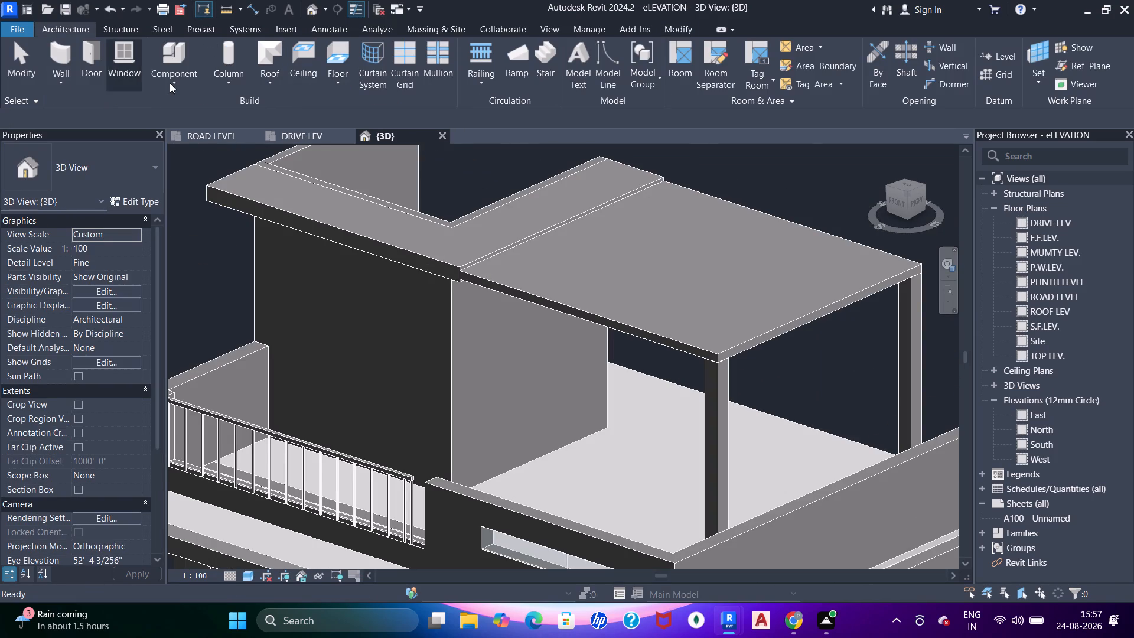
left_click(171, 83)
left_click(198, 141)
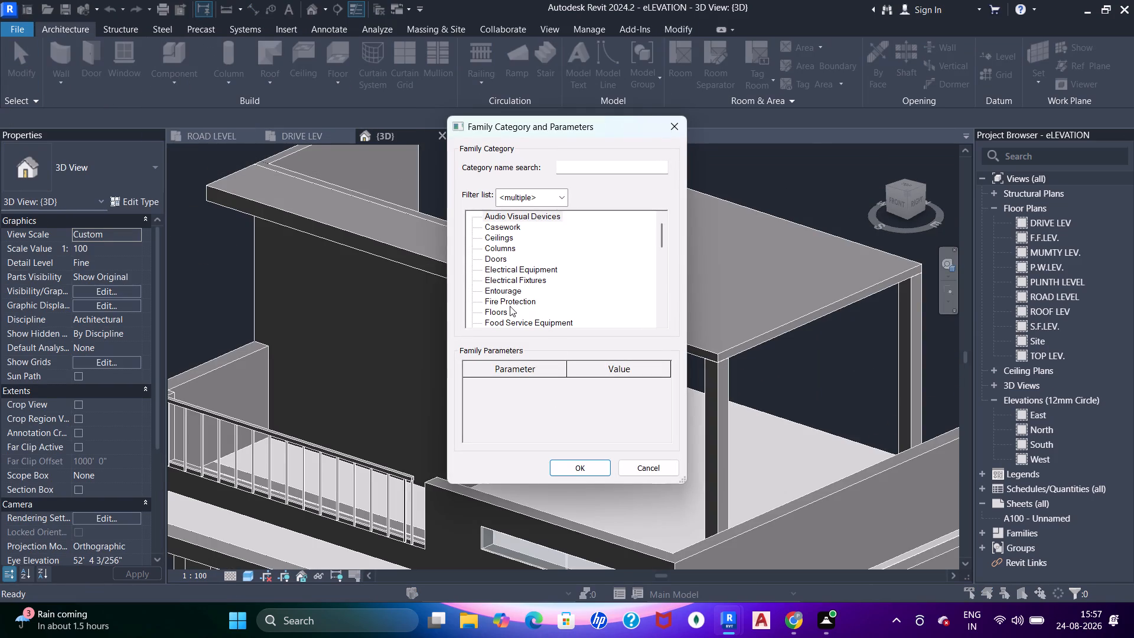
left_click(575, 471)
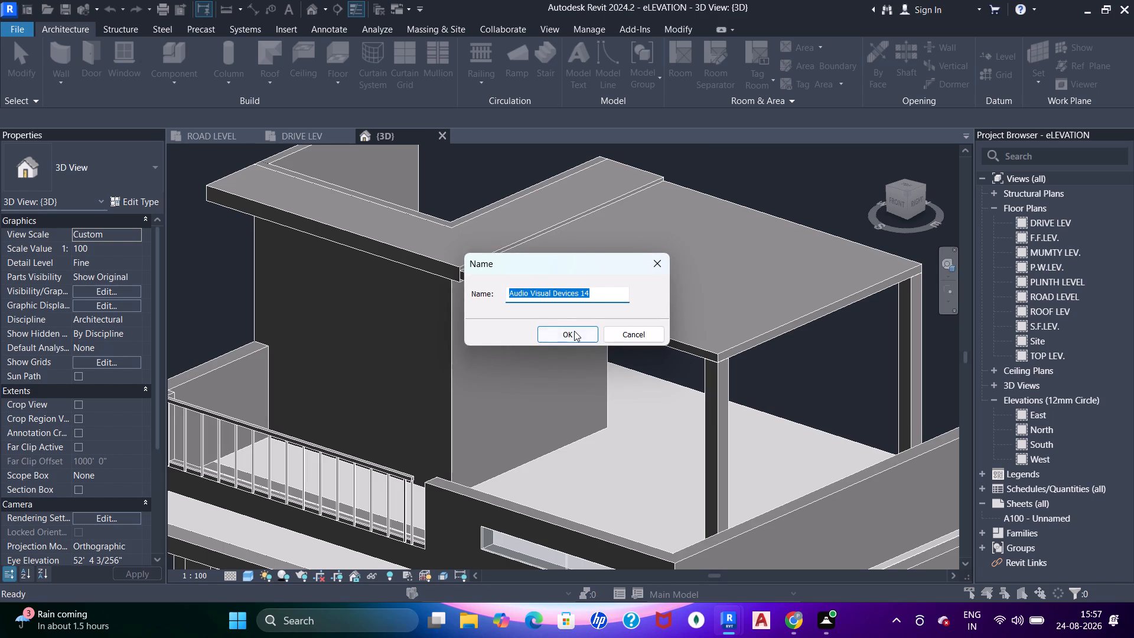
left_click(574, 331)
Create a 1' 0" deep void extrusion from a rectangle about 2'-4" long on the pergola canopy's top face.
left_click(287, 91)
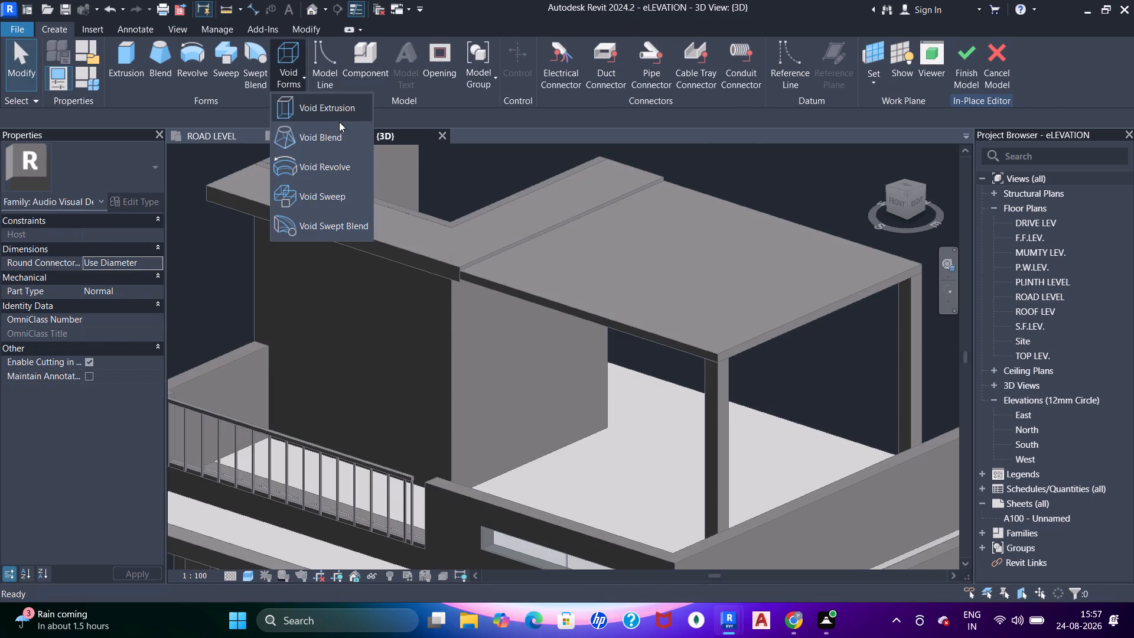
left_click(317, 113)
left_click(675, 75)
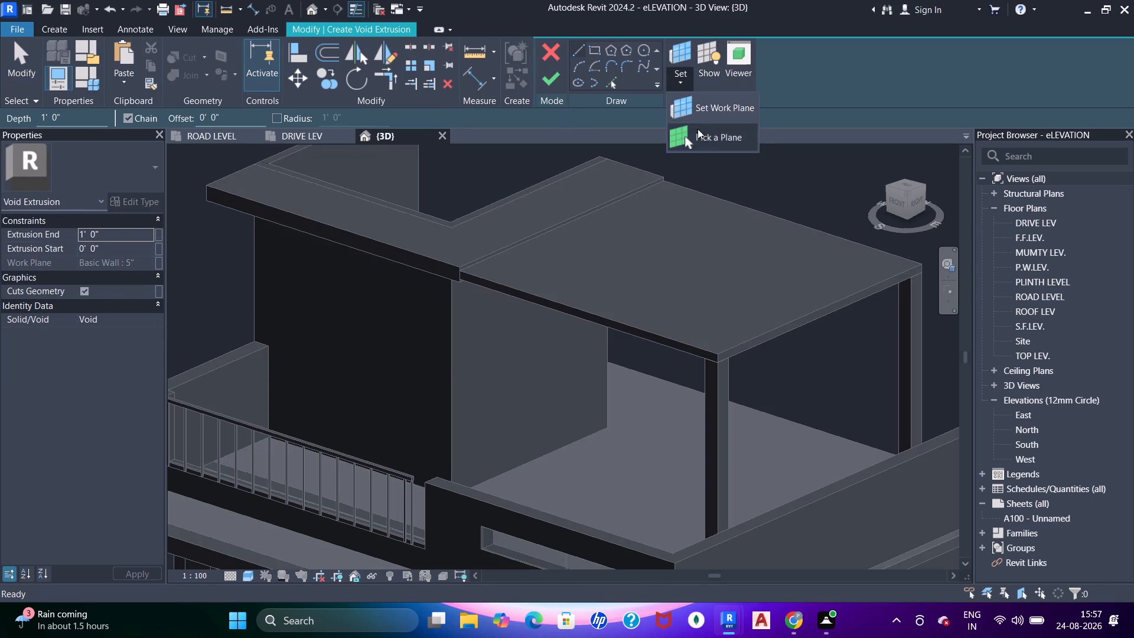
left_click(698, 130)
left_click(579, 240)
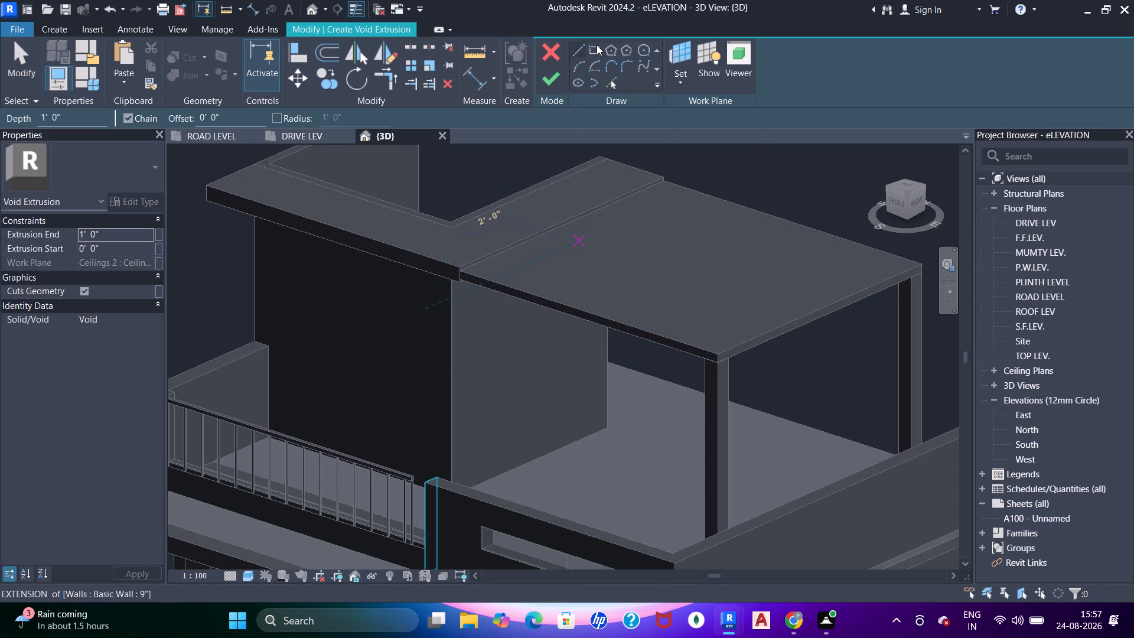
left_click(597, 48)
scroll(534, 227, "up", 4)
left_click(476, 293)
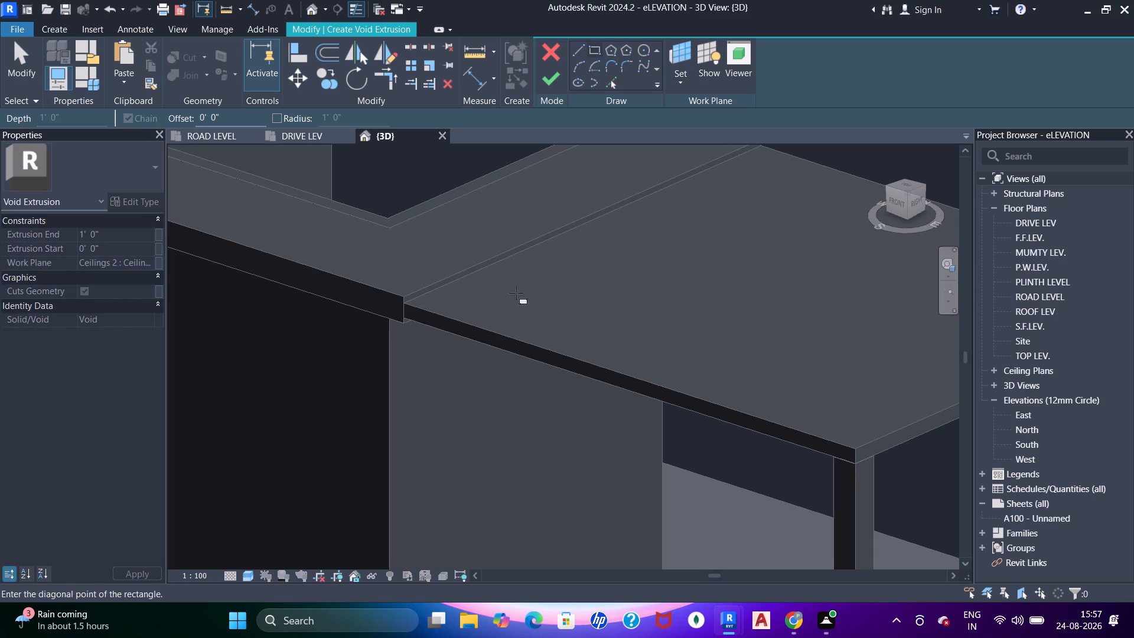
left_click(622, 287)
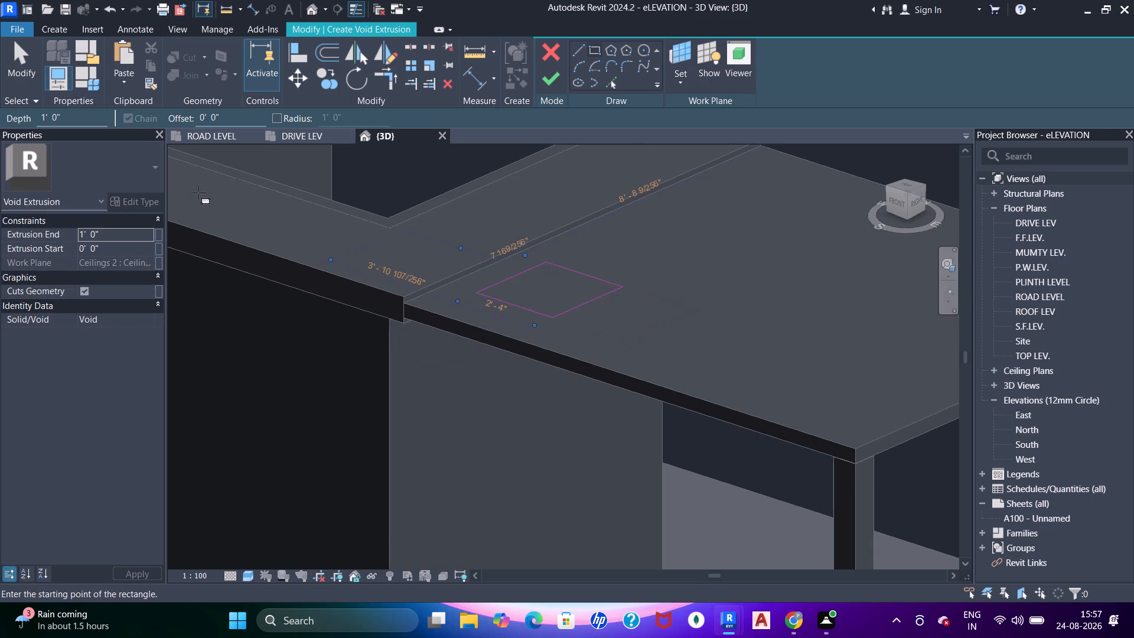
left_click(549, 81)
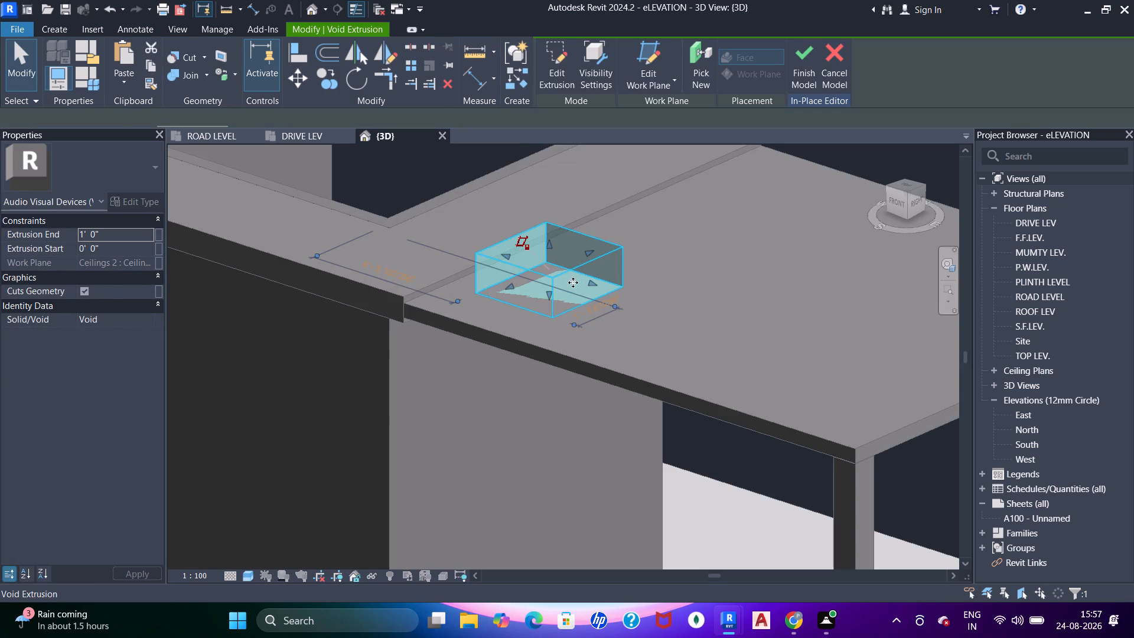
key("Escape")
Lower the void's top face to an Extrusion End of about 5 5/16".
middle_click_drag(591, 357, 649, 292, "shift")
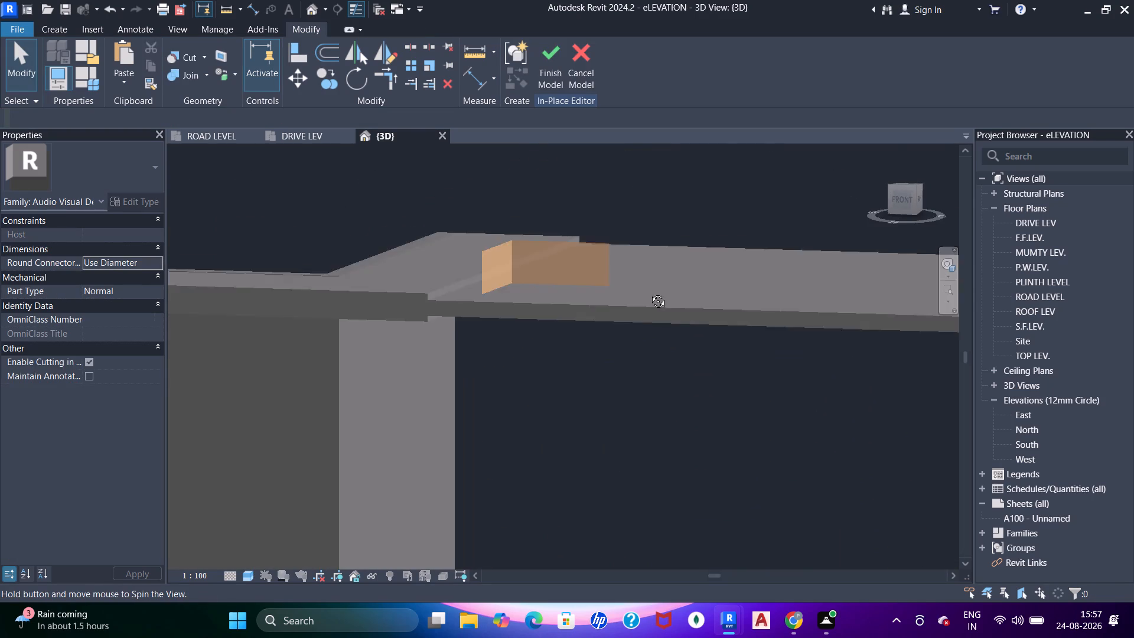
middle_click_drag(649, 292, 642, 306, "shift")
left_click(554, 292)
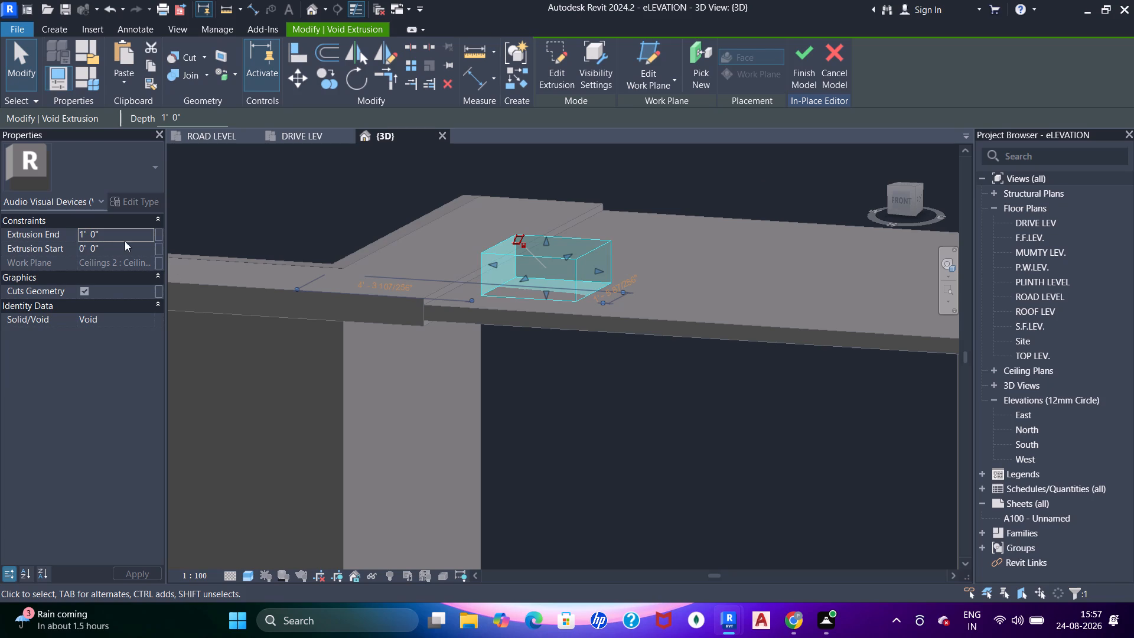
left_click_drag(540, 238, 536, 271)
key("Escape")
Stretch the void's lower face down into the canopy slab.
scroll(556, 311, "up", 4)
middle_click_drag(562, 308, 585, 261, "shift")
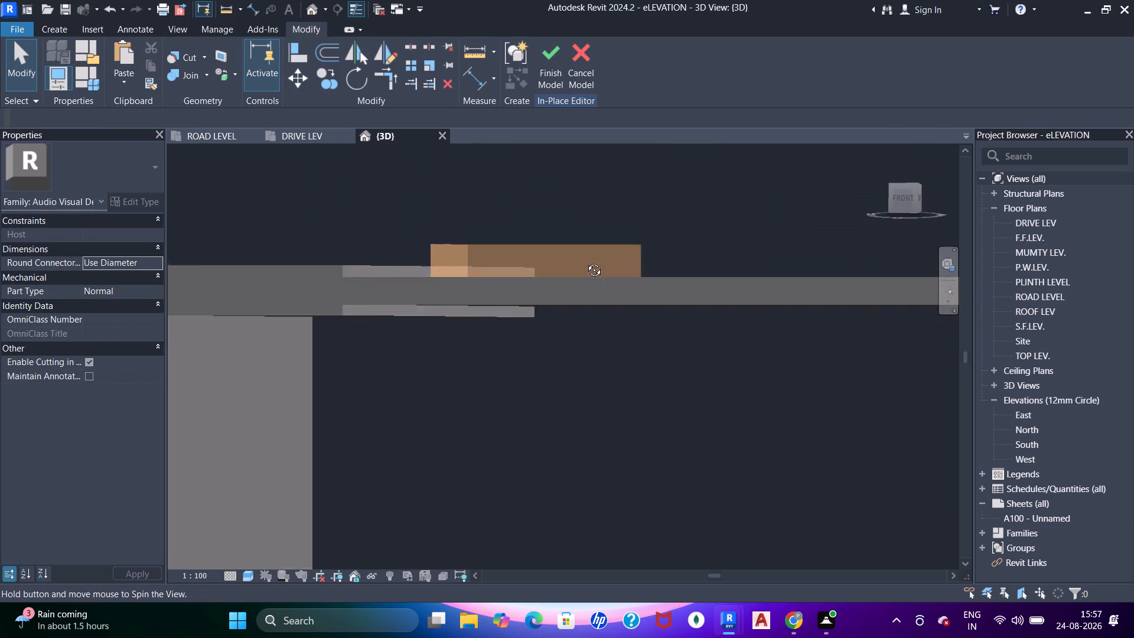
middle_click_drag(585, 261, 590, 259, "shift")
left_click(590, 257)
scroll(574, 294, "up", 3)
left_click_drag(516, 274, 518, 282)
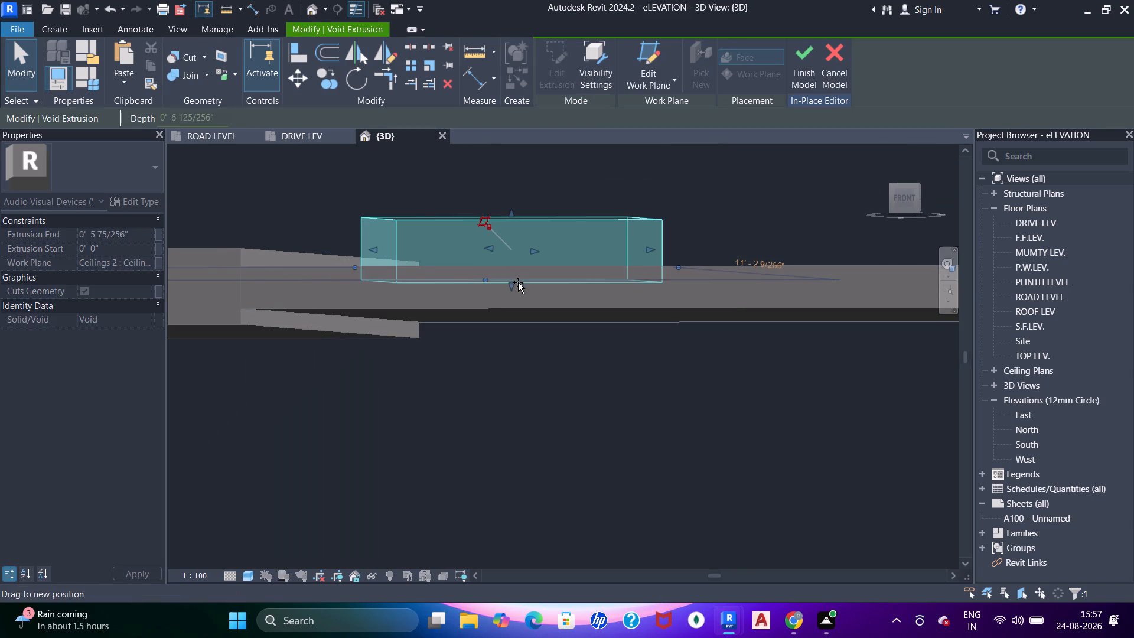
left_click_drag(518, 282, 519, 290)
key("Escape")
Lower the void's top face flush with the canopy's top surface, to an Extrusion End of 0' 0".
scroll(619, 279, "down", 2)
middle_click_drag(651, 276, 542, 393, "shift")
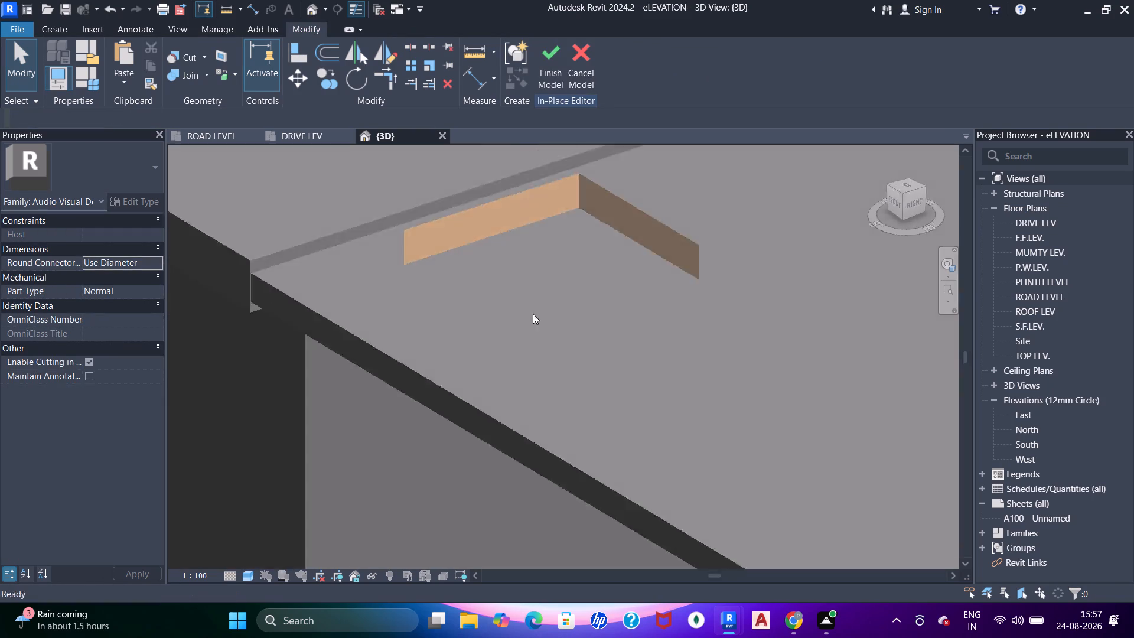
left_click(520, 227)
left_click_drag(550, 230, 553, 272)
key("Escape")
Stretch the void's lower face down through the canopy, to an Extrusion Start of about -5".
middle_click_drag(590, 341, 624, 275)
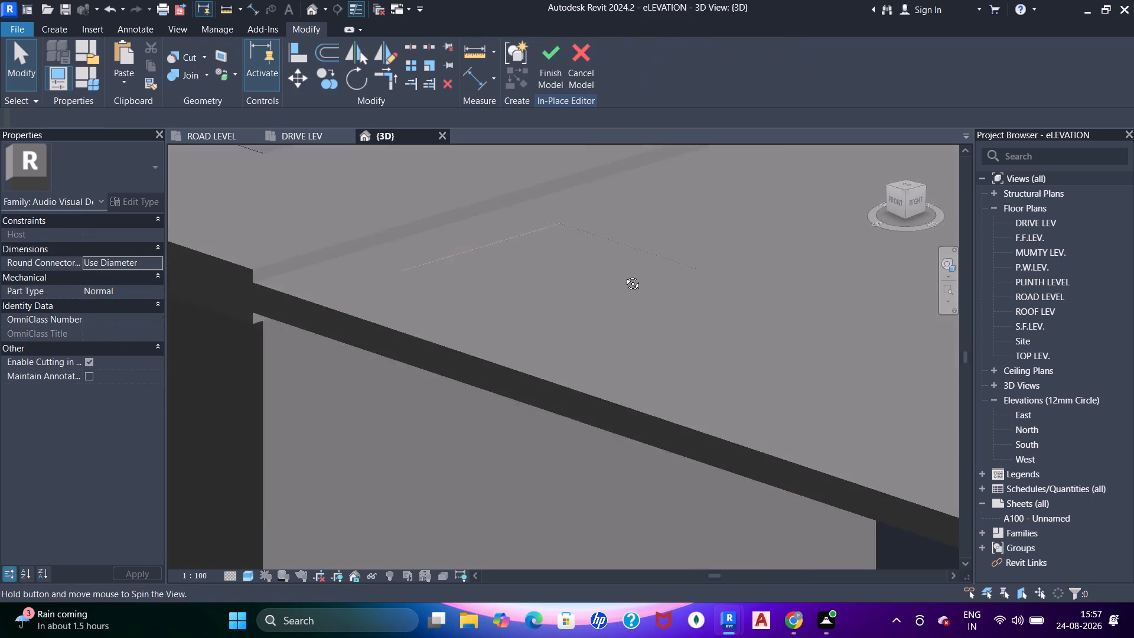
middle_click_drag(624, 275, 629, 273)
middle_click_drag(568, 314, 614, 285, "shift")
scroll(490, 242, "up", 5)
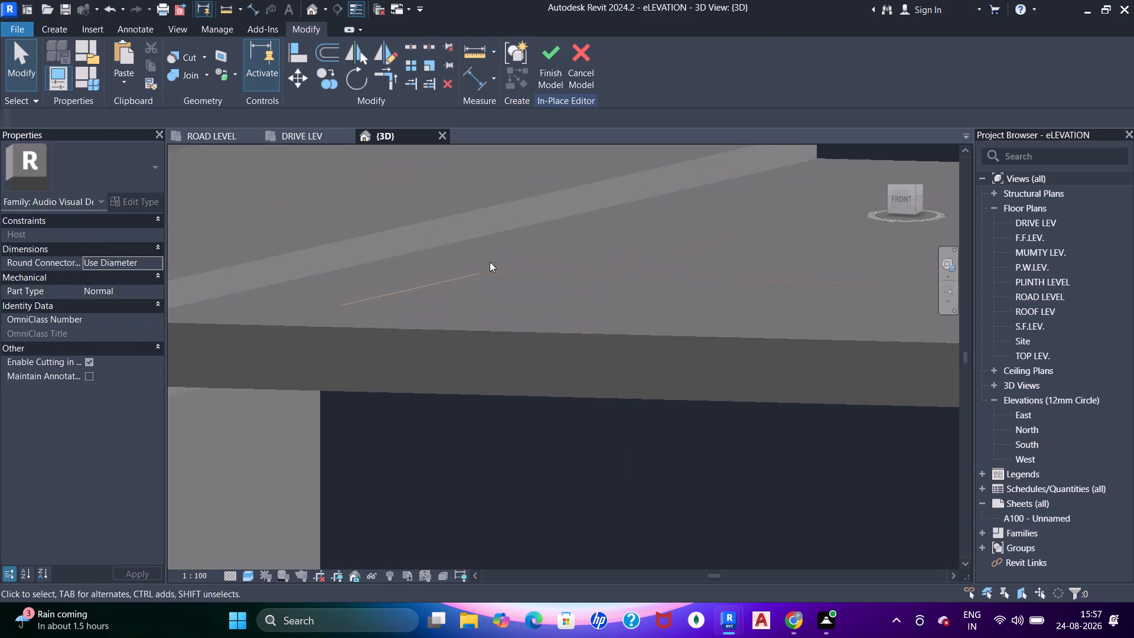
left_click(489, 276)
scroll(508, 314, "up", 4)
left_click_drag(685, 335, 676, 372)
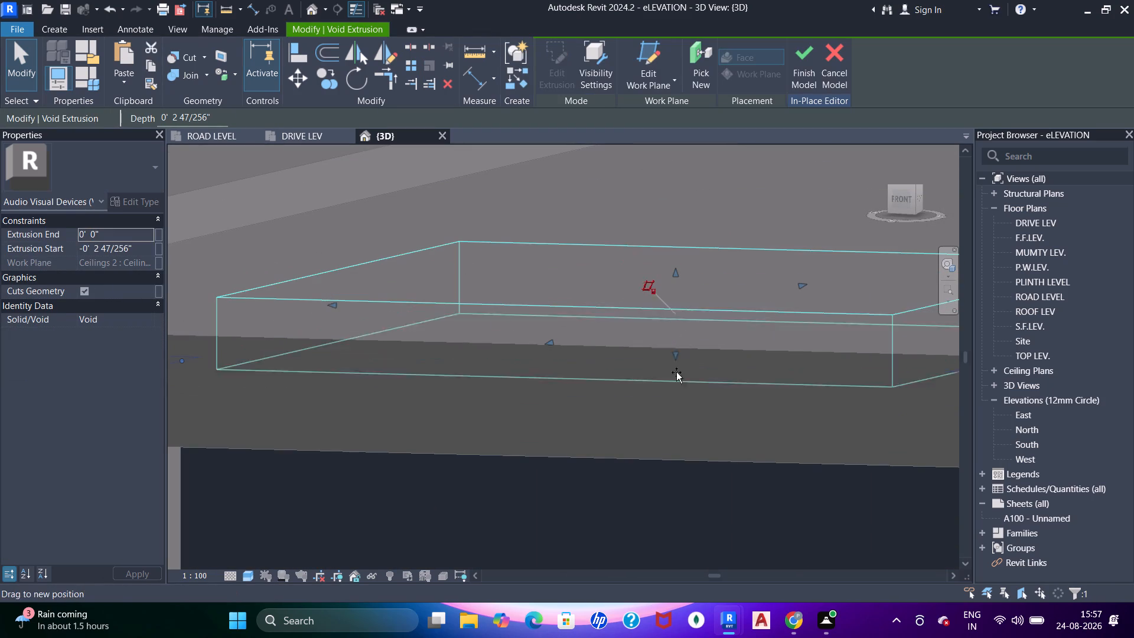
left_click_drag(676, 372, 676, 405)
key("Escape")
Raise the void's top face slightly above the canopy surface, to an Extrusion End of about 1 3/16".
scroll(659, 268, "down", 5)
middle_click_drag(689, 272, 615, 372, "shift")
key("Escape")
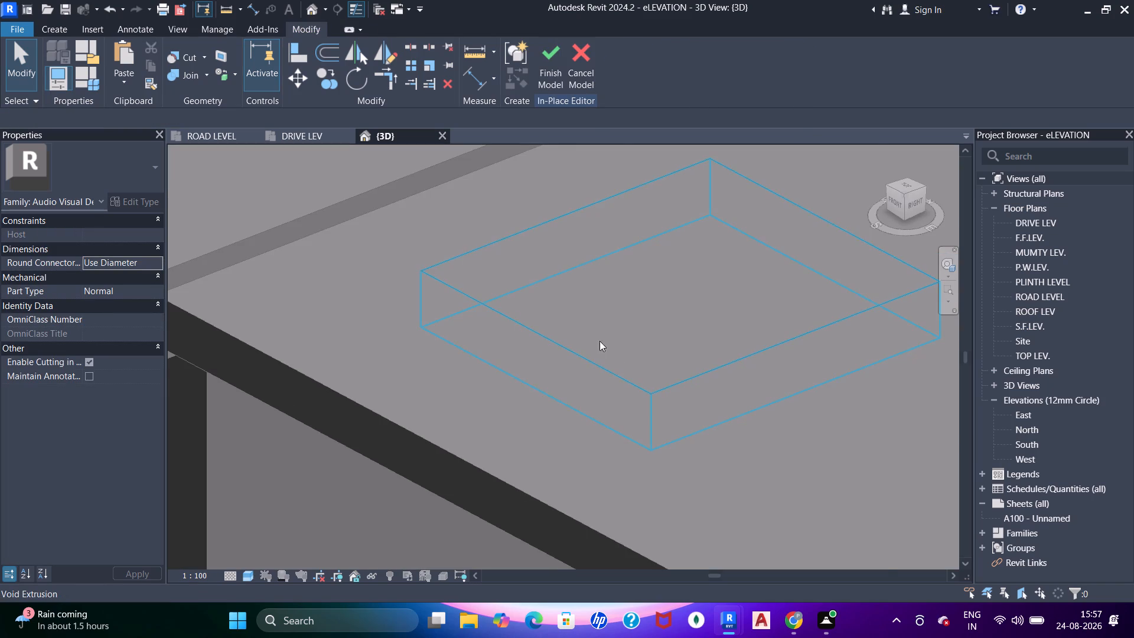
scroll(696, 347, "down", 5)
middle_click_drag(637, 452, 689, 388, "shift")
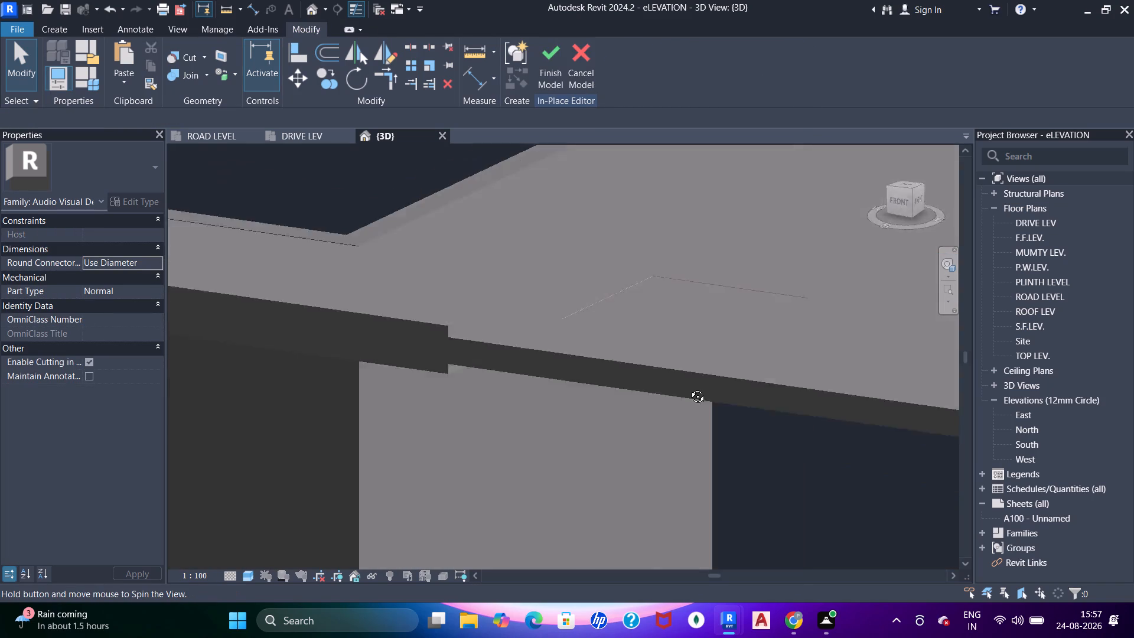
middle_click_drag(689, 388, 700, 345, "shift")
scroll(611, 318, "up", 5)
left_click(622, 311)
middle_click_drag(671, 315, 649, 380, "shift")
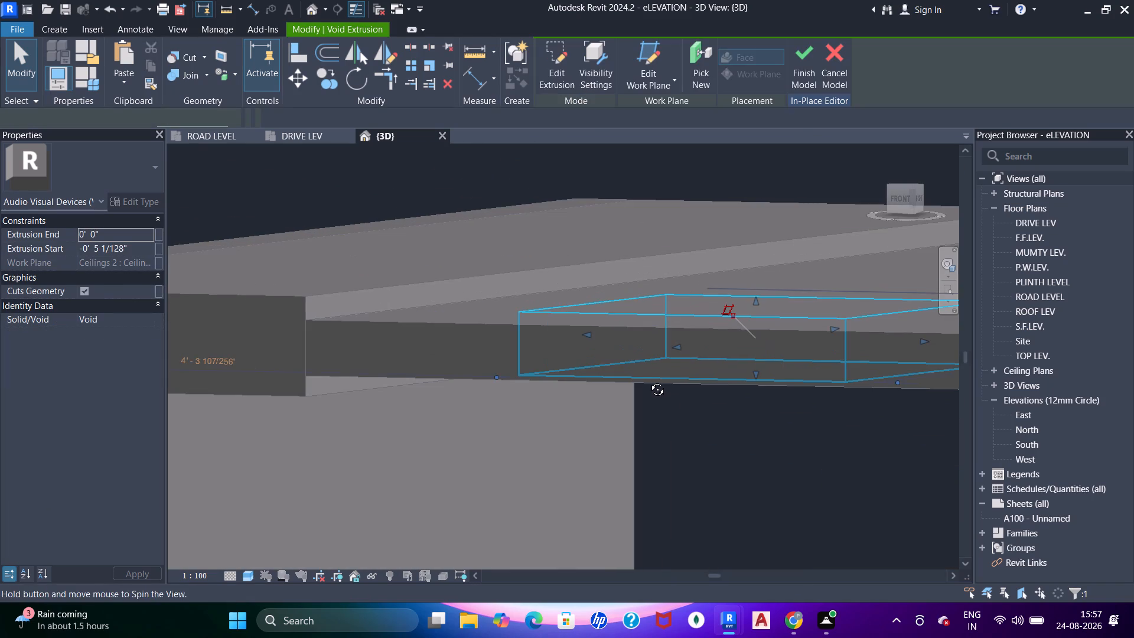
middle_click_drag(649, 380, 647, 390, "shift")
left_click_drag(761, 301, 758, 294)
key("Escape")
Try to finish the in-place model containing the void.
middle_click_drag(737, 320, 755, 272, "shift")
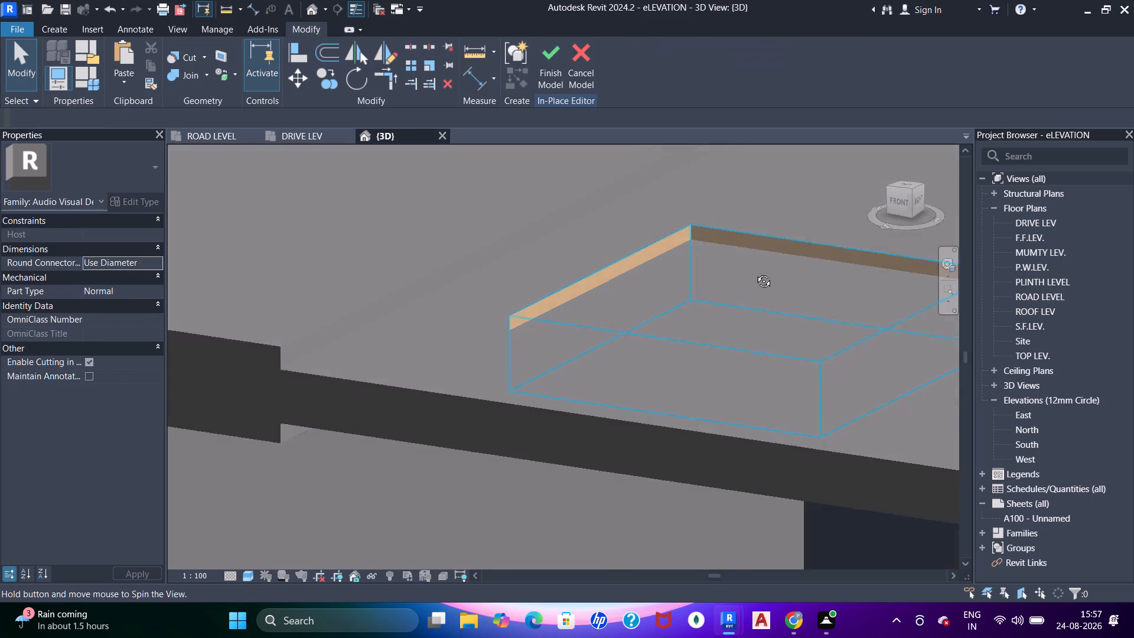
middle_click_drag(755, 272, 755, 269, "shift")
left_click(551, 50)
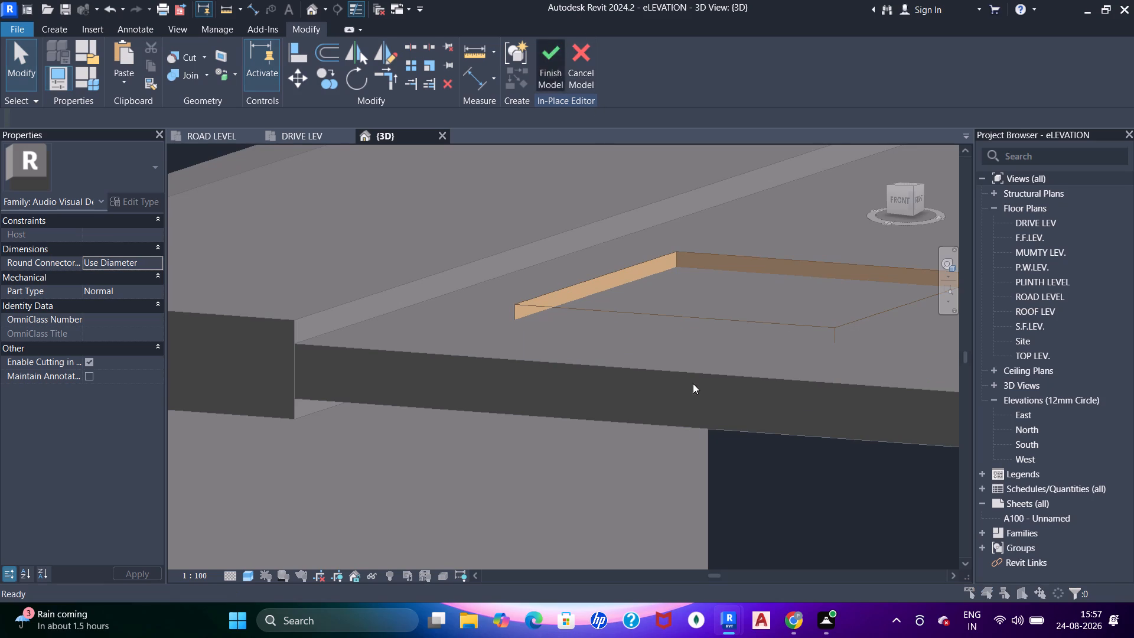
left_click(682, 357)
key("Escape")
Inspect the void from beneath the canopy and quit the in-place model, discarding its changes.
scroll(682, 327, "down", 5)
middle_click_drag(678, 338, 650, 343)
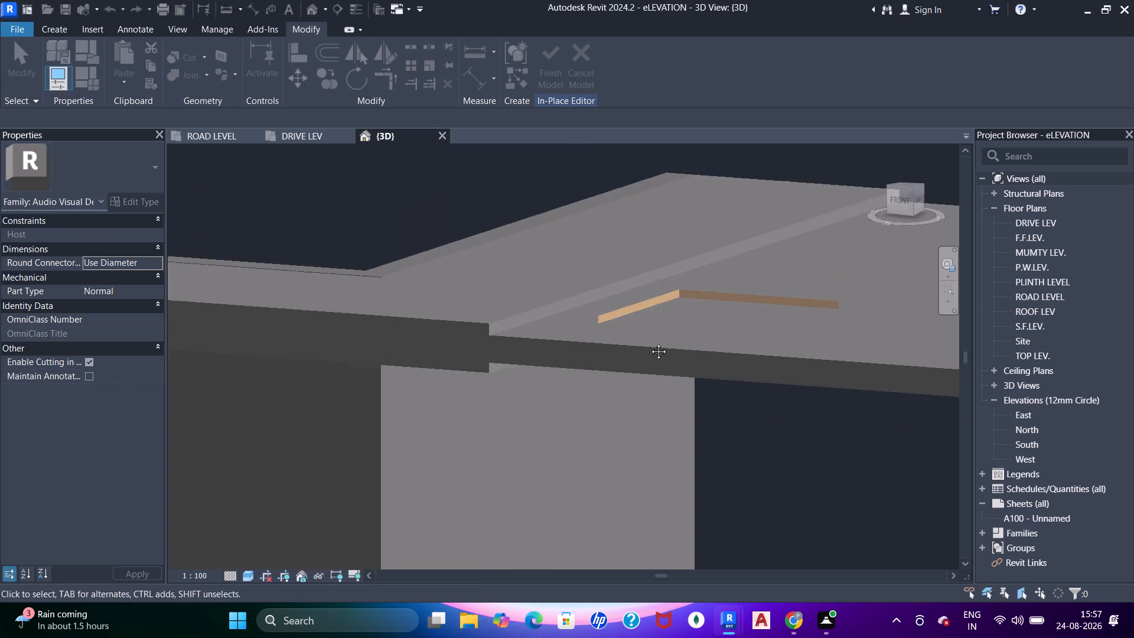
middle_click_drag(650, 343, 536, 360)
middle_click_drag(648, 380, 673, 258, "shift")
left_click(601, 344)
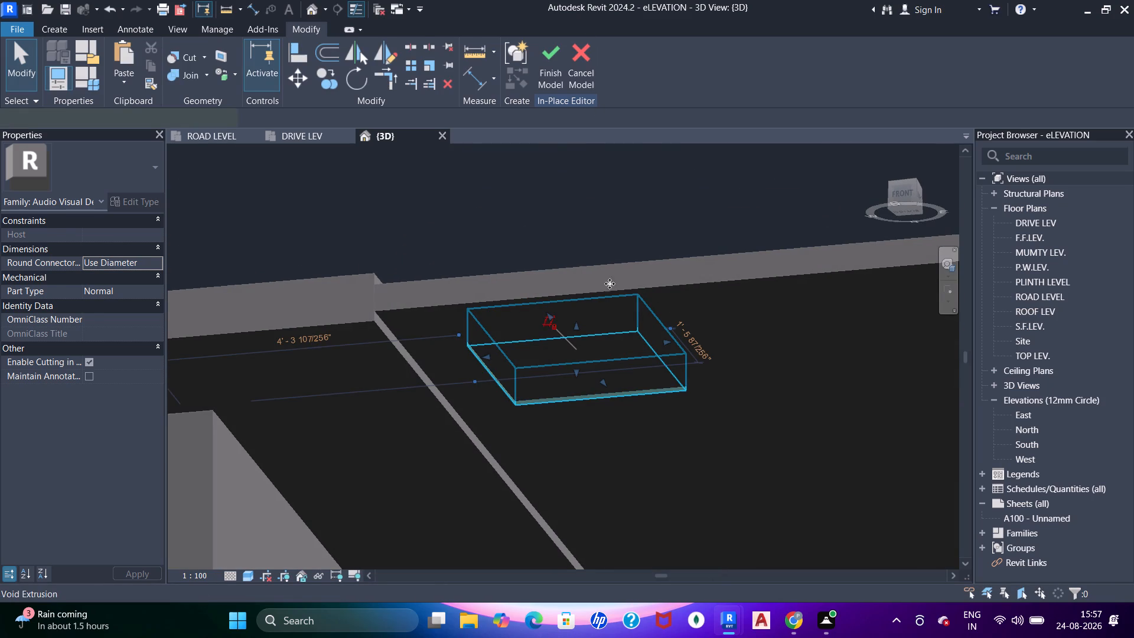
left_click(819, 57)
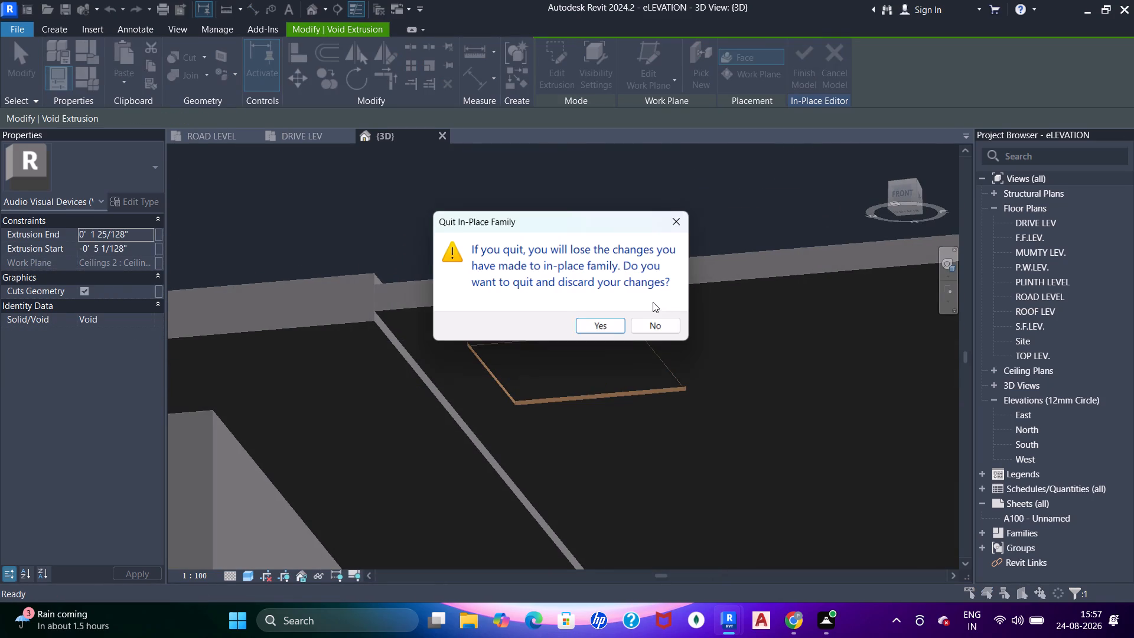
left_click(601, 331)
Open the pergola canopy for in-place editing.
scroll(587, 292, "down", 5)
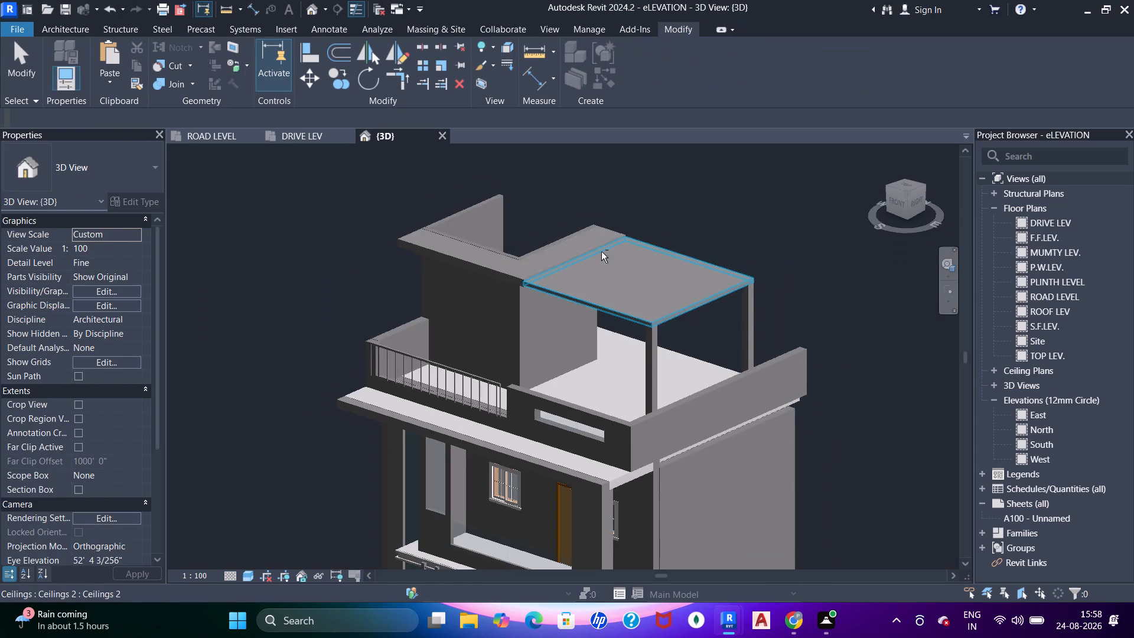
middle_click_drag(601, 252, 619, 265, "shift")
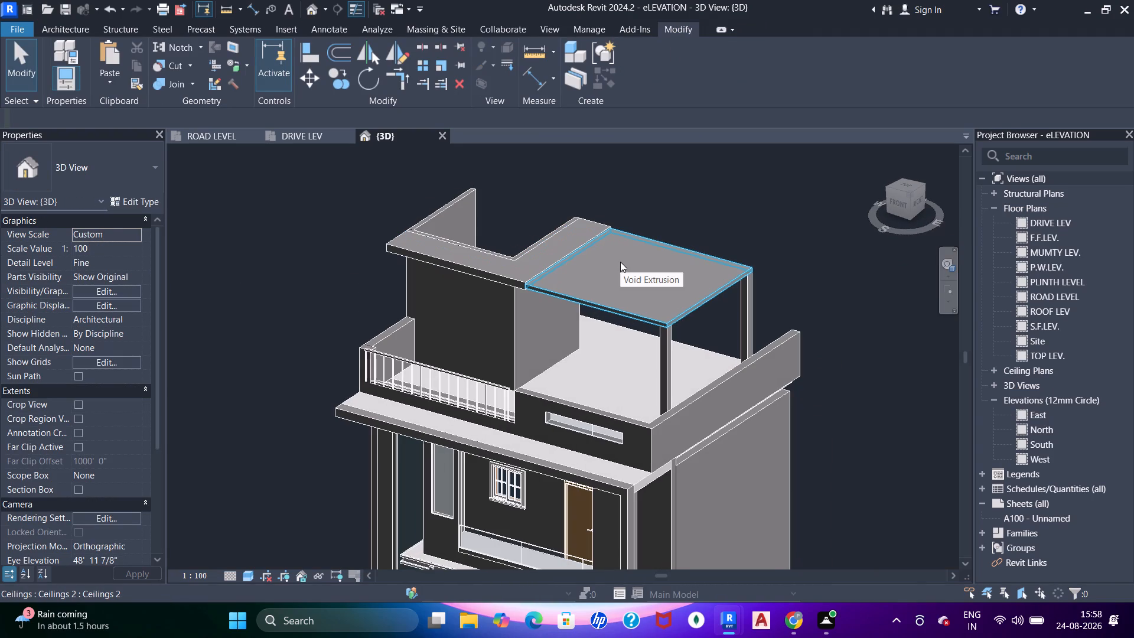
double_click(620, 262)
Start a void extrusion in the in-place model and set the canopy's top face as its work plane.
scroll(620, 261, "up", 3)
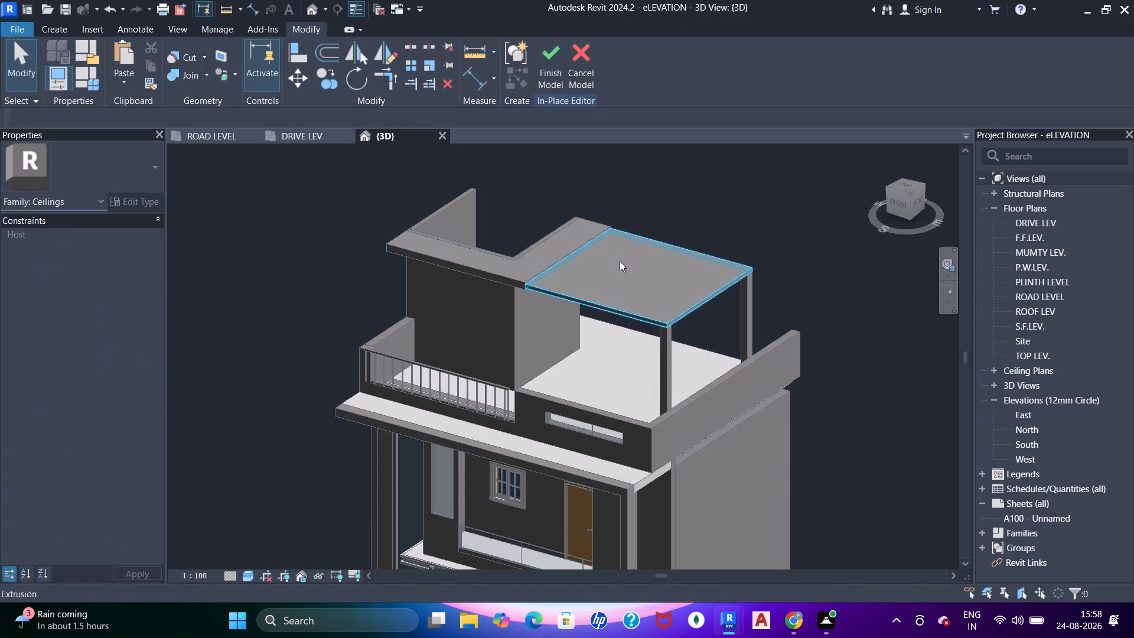
scroll(620, 261, "up", 1)
middle_click_drag(603, 272, 598, 324)
left_click(58, 30)
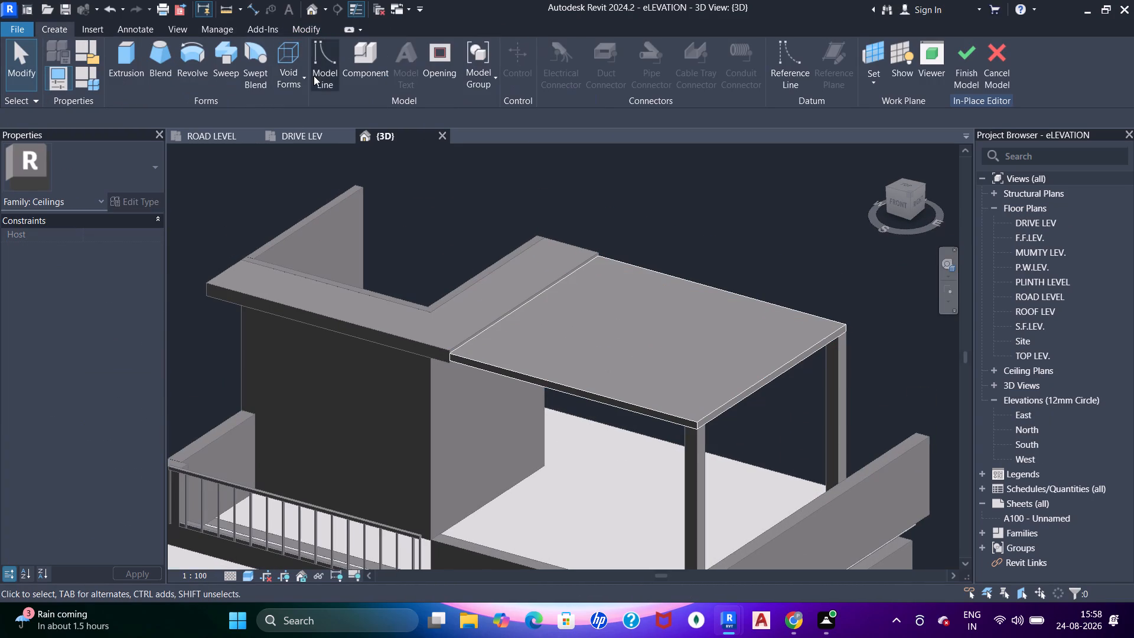
left_click(303, 79)
left_click(322, 113)
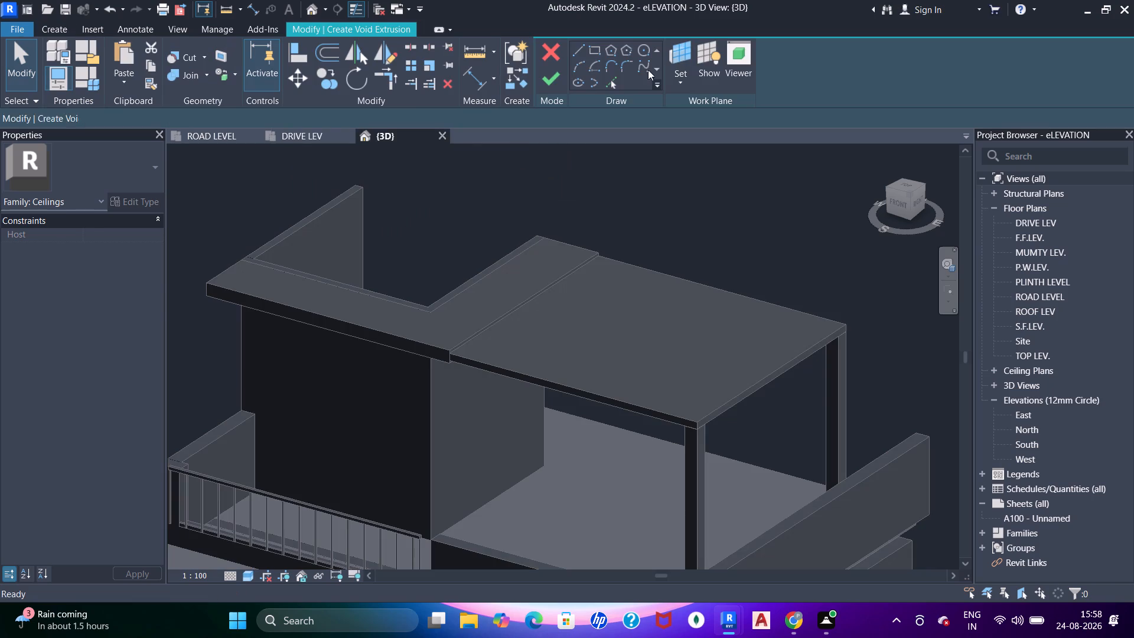
left_click(686, 80)
left_click_drag(693, 132, 685, 136)
left_click(625, 294)
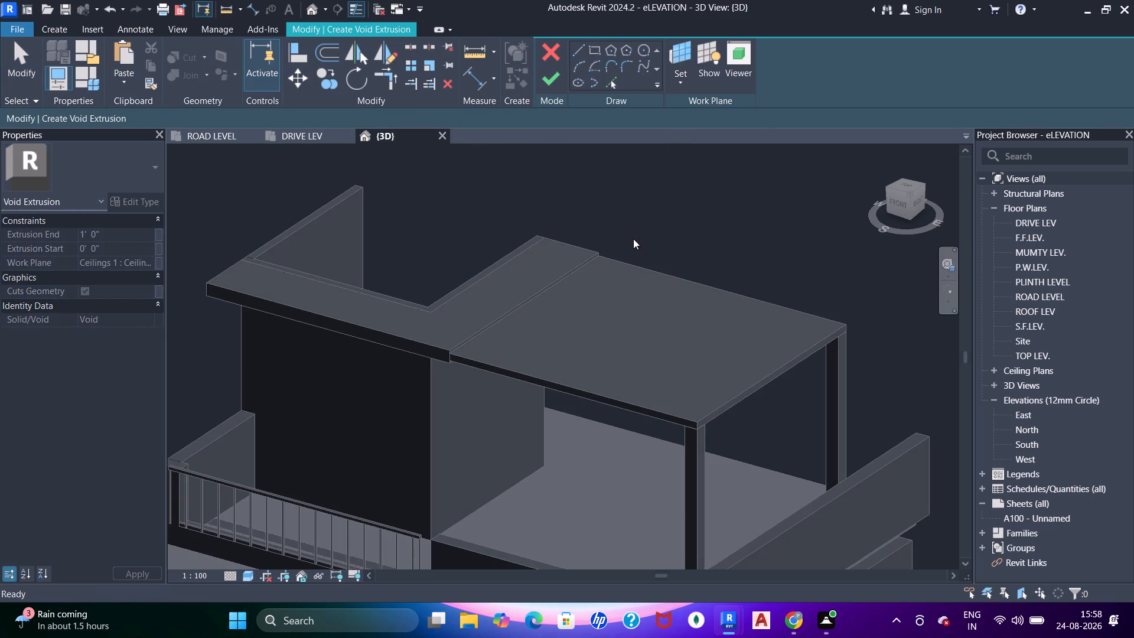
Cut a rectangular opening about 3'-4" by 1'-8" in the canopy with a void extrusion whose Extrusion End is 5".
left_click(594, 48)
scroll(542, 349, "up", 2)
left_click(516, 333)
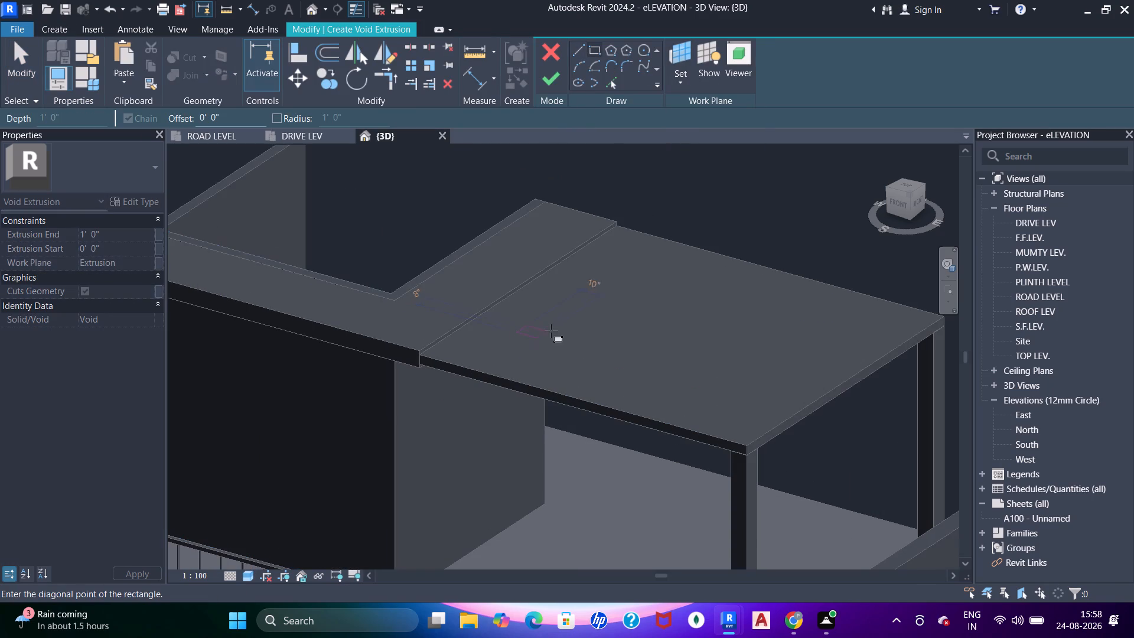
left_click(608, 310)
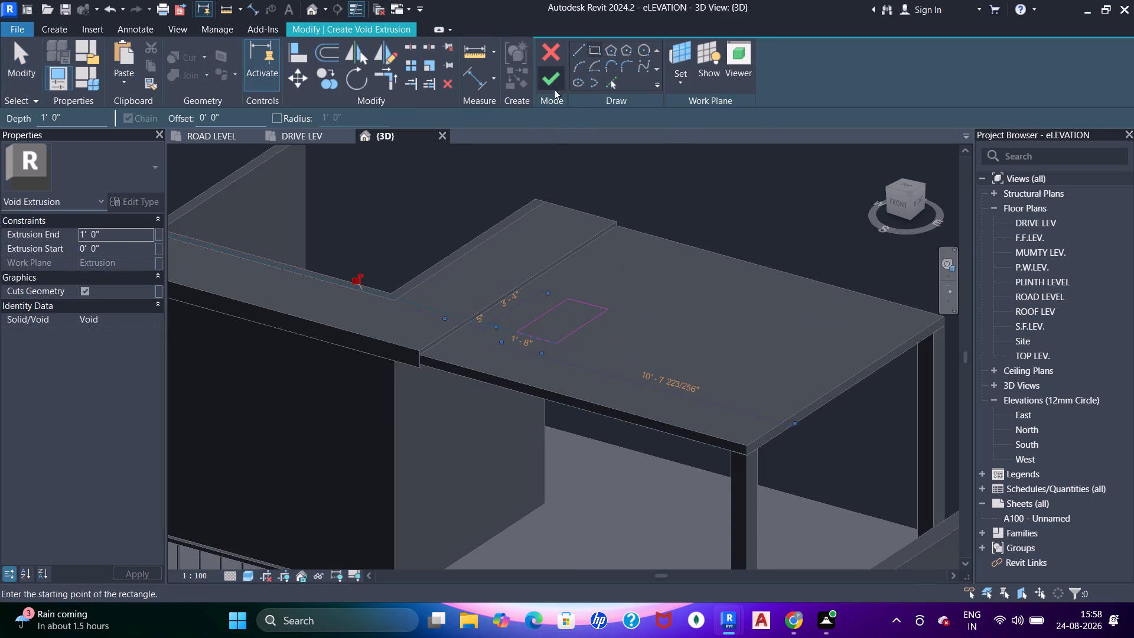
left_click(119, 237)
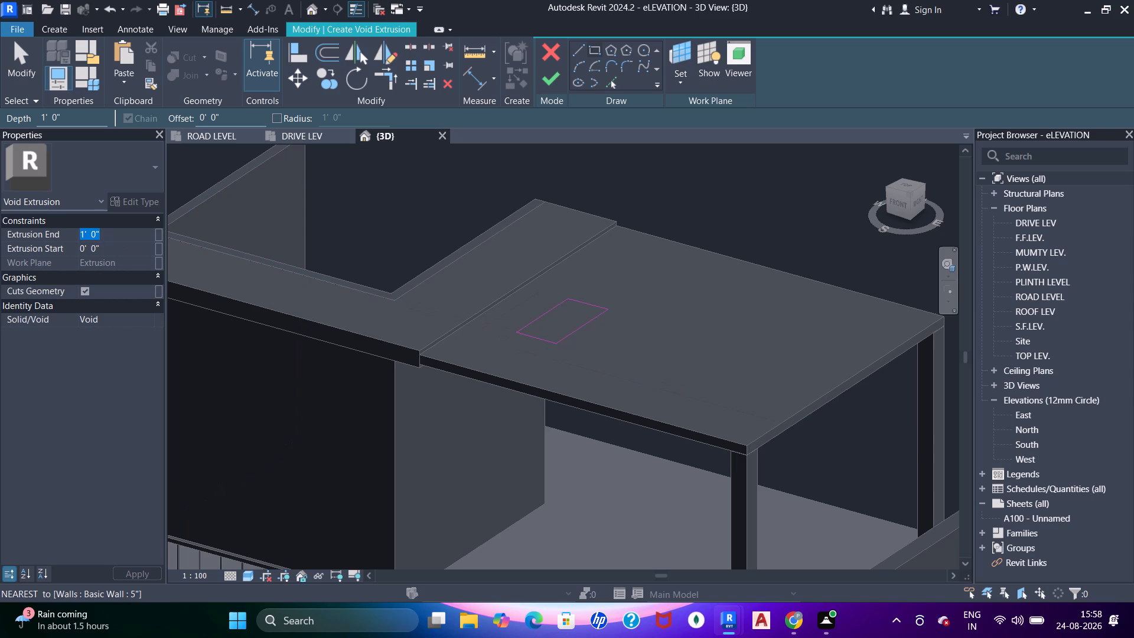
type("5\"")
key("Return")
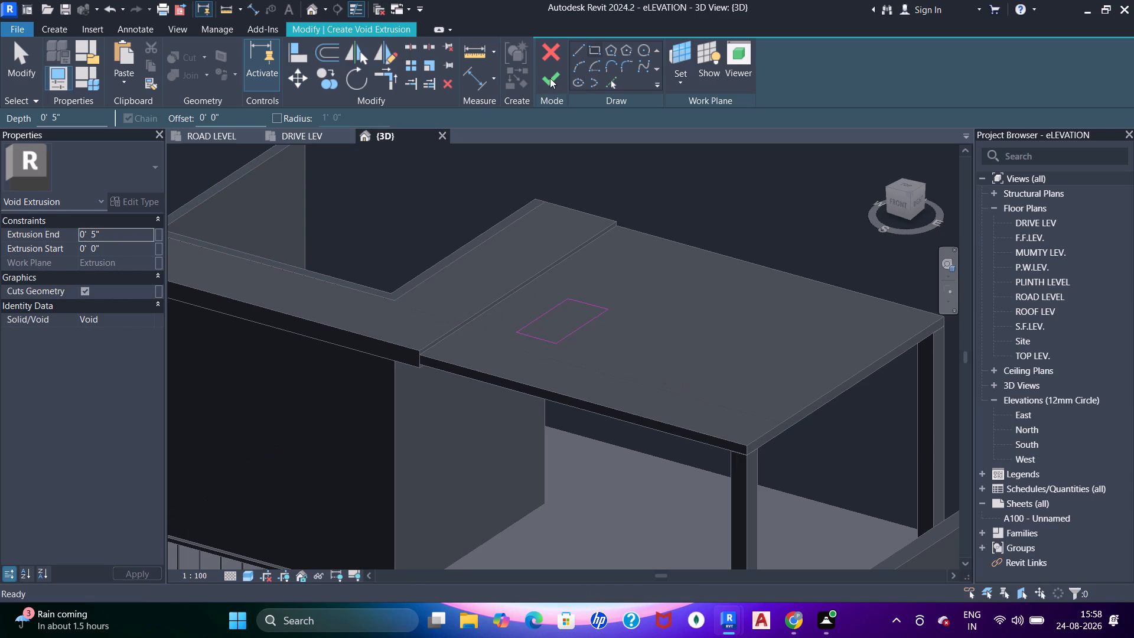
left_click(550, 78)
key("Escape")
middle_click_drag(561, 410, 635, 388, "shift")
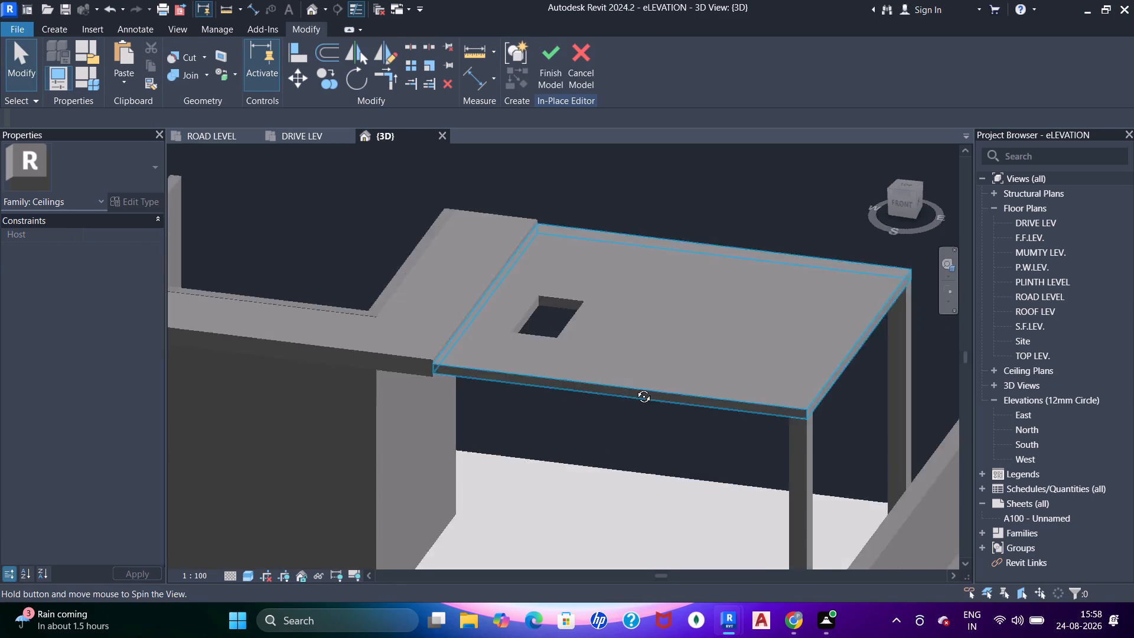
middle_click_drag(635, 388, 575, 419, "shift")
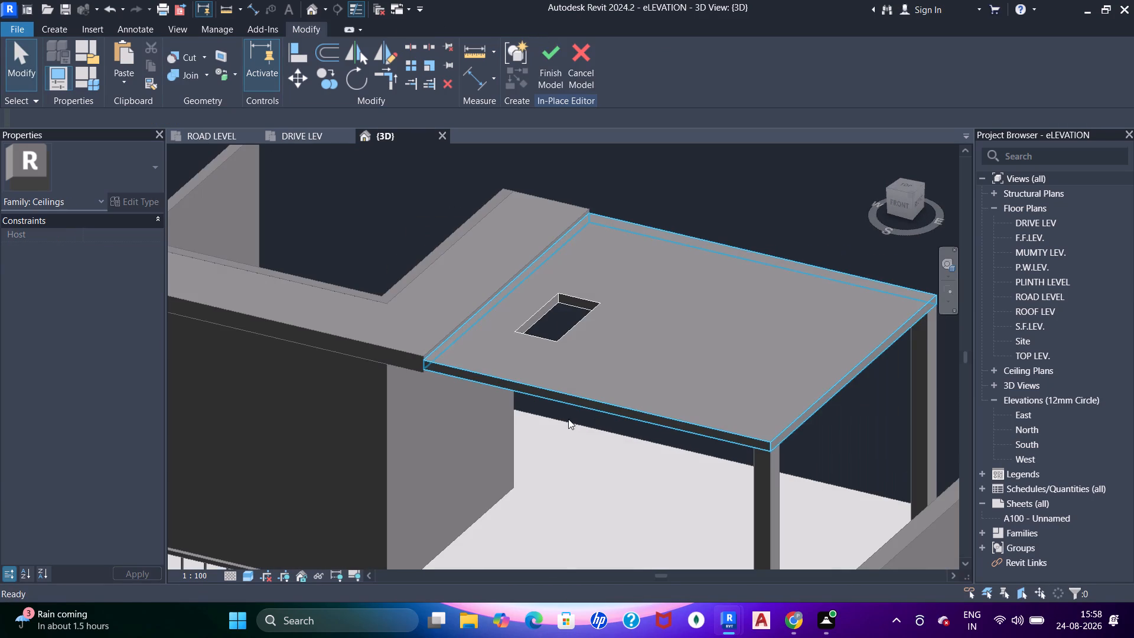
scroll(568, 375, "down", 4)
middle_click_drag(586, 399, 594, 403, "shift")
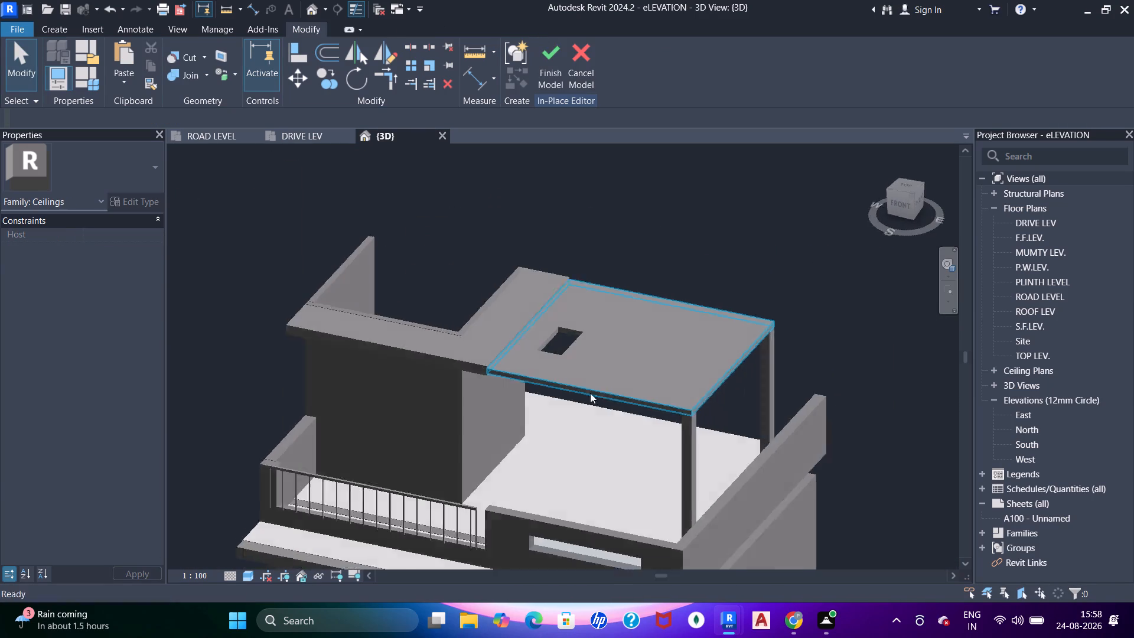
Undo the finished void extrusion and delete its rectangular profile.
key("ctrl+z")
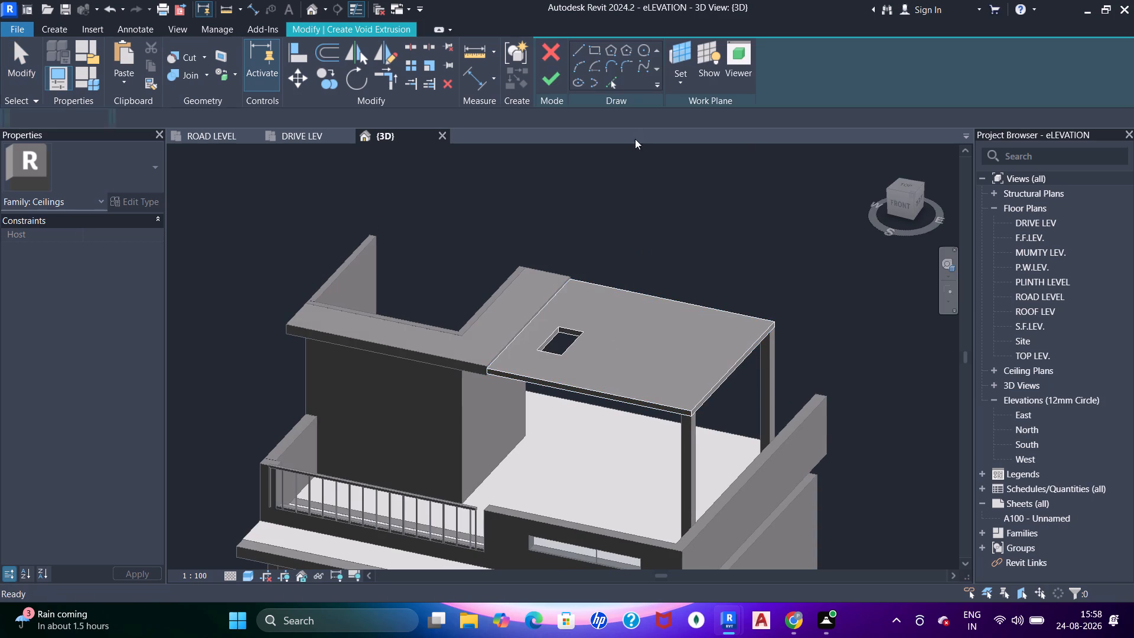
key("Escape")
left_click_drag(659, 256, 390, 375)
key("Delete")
Check the pergola ceiling's panel layout in the reference render on the DRIVE LEV plan.
left_click_drag(282, 132, 297, 136)
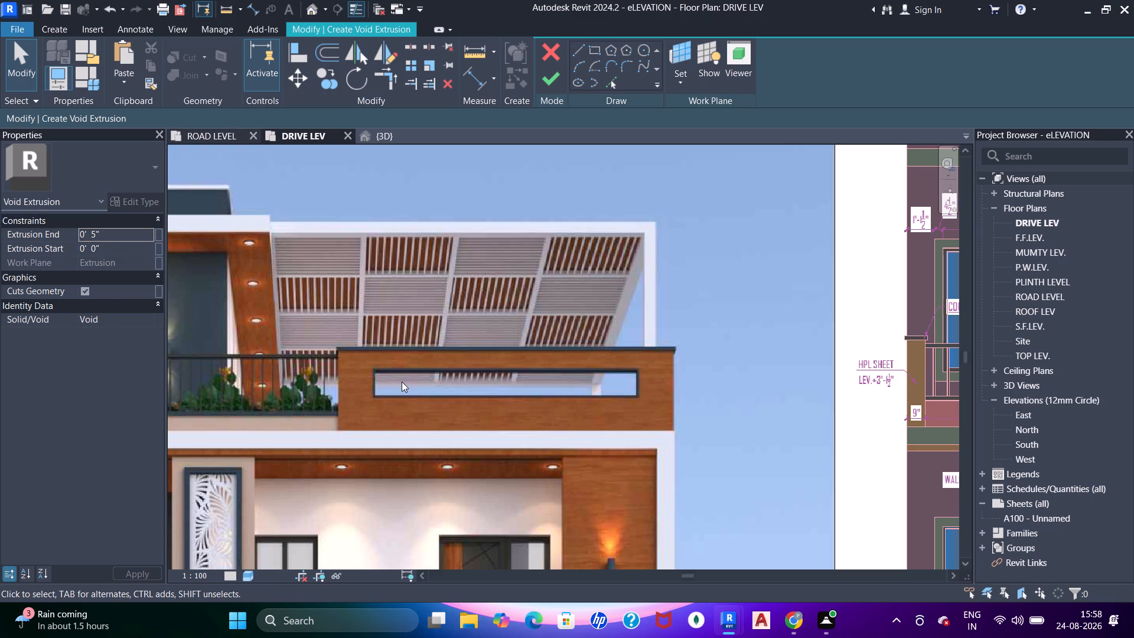
left_click(372, 133)
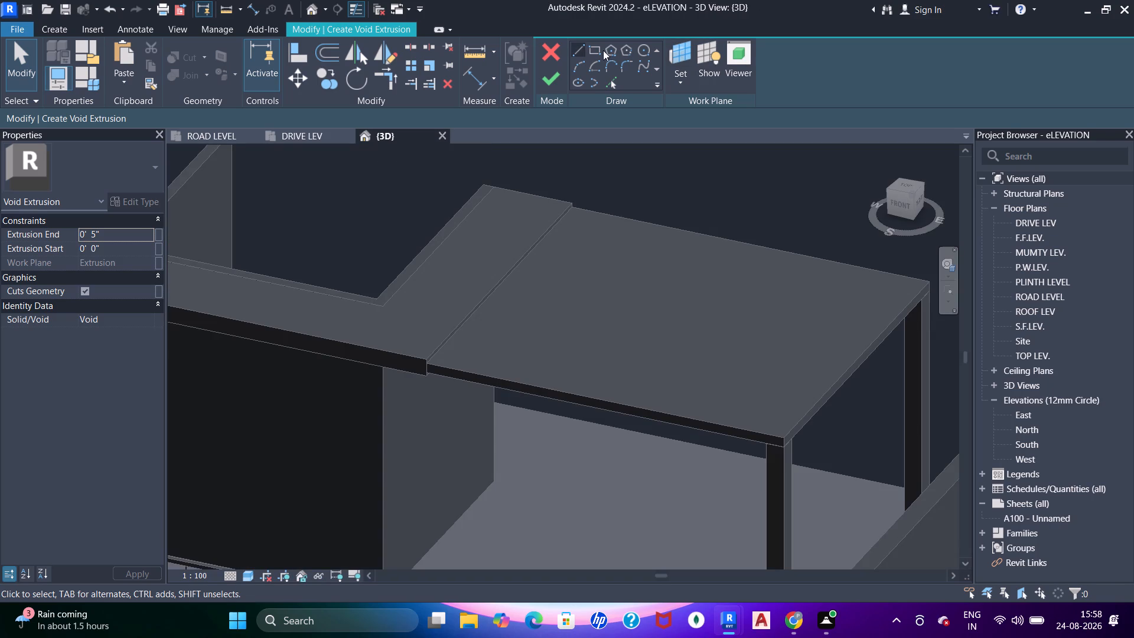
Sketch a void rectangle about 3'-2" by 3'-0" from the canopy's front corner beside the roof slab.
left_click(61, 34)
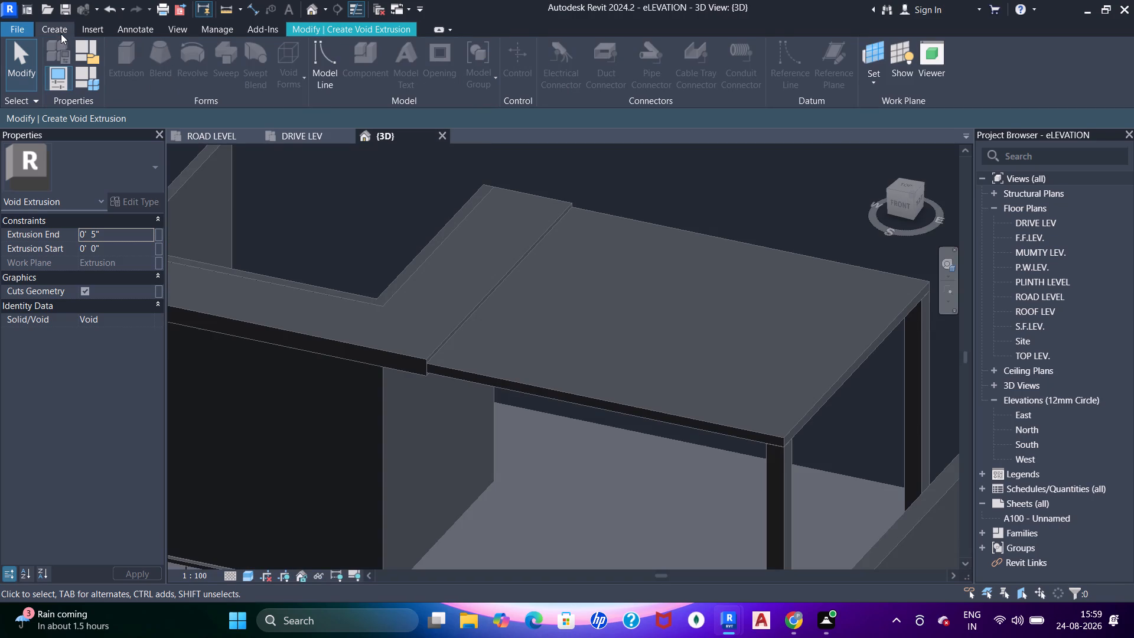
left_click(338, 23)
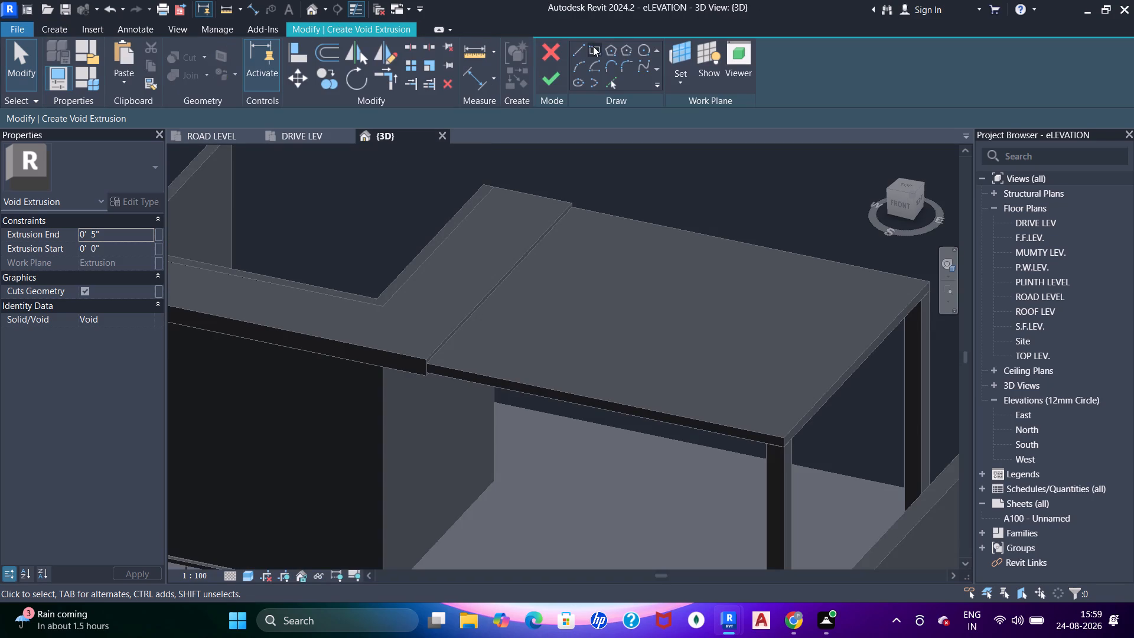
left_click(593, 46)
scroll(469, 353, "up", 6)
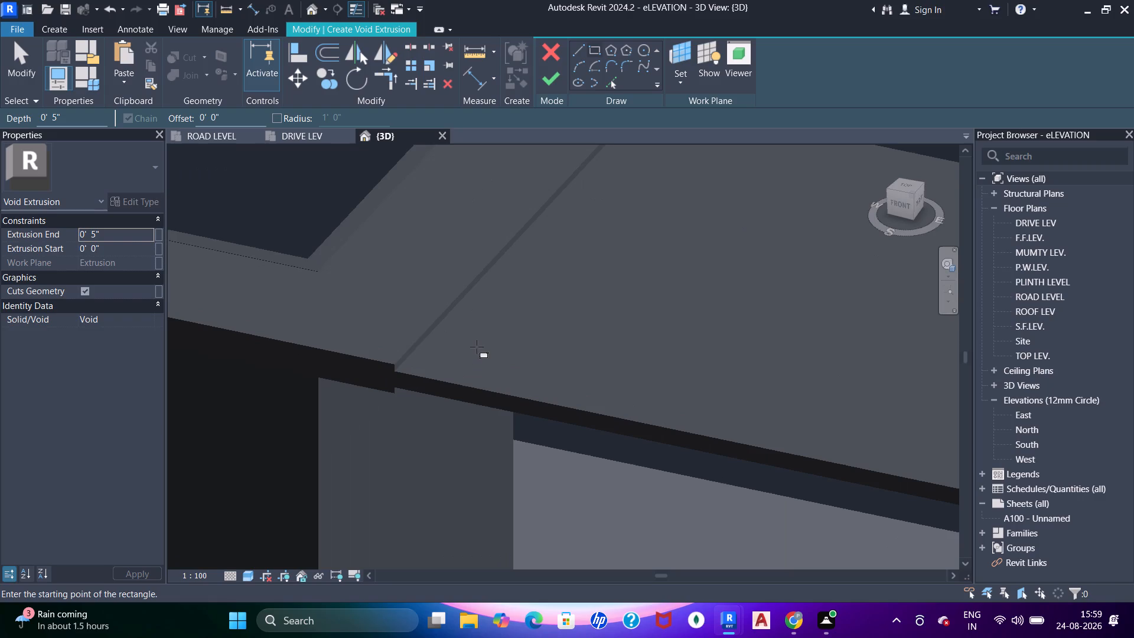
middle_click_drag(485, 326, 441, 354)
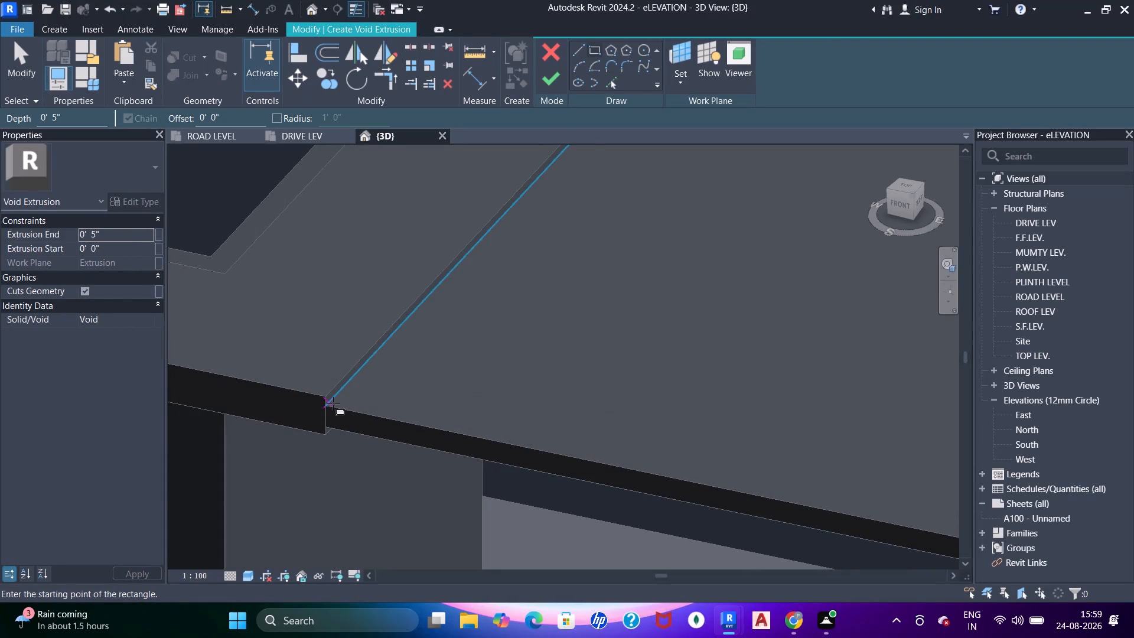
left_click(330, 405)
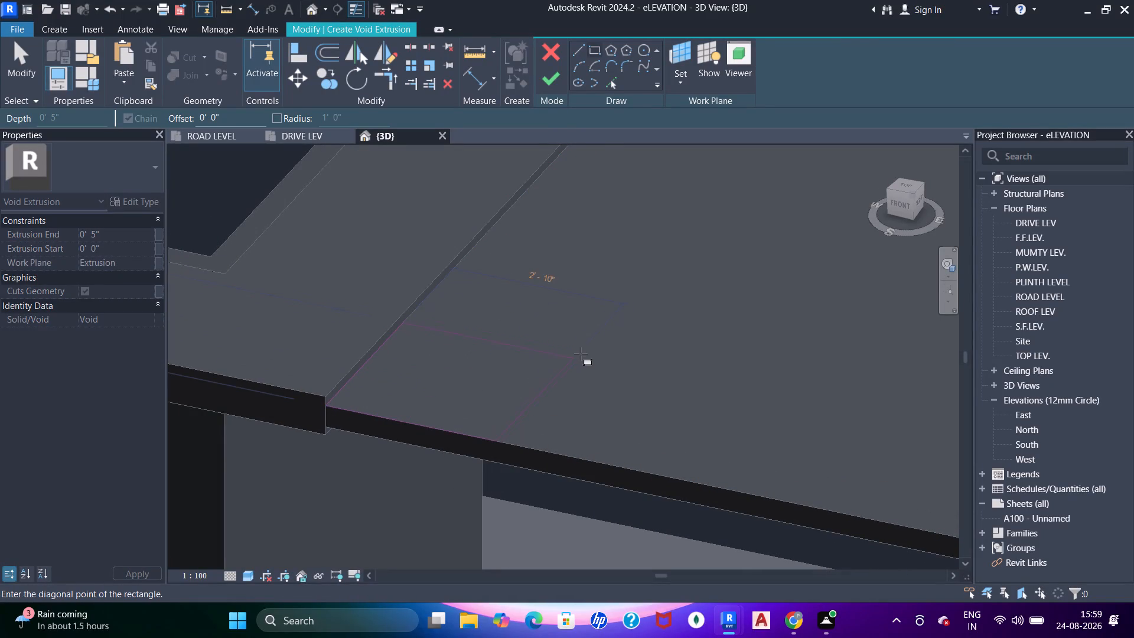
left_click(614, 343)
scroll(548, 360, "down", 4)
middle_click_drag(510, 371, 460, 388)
Set the void's Extrusion End to 4" and finish the extrusion, checking the cut through the canopy's thickness.
left_click(125, 229)
type("4\"")
key("Return")
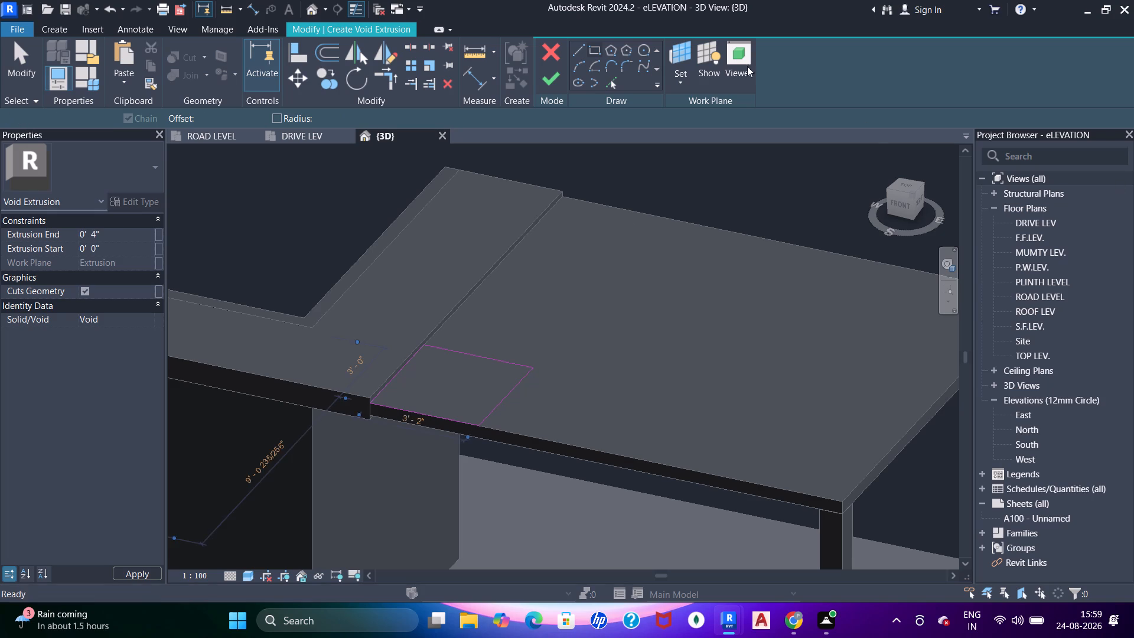
left_click(553, 74)
key("Escape")
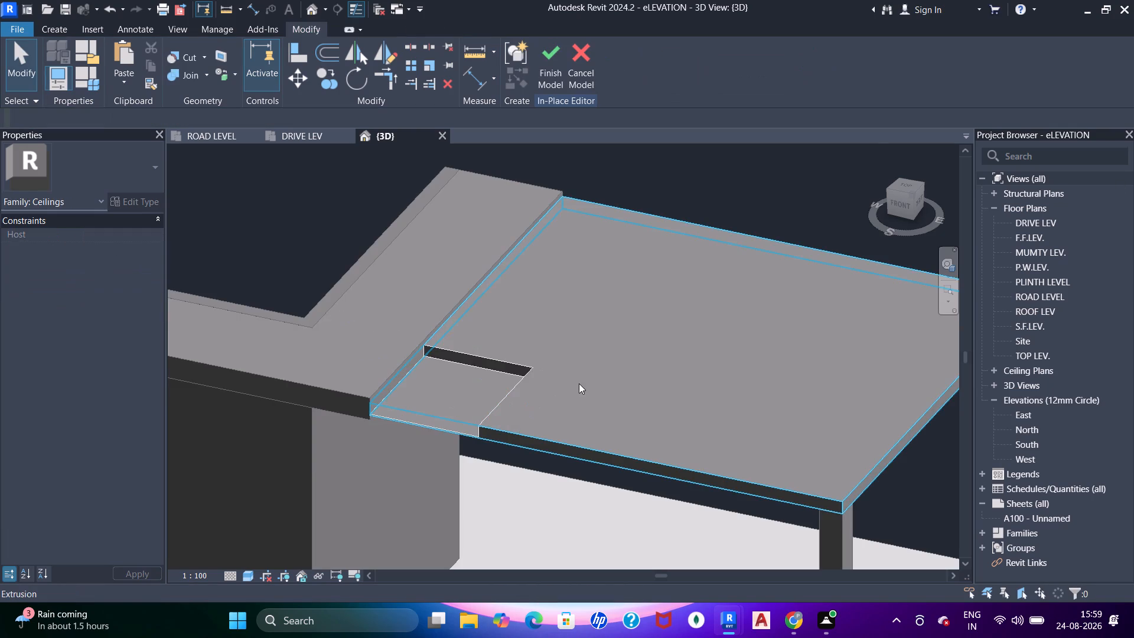
middle_click_drag(564, 428, 649, 293, "shift")
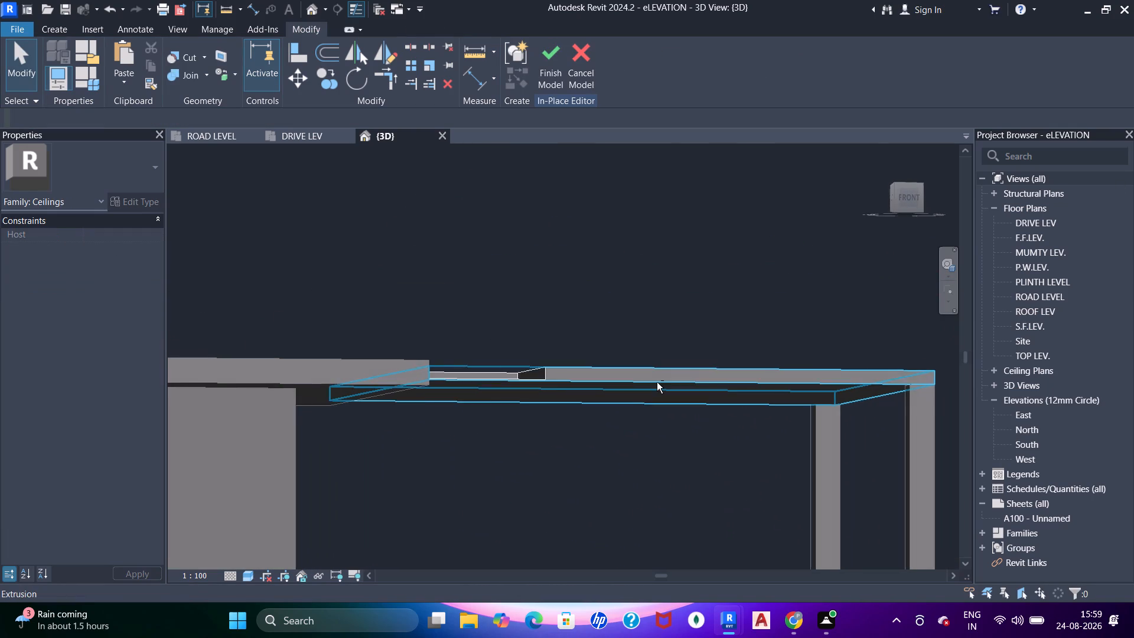
middle_click_drag(555, 438, 418, 515, "shift")
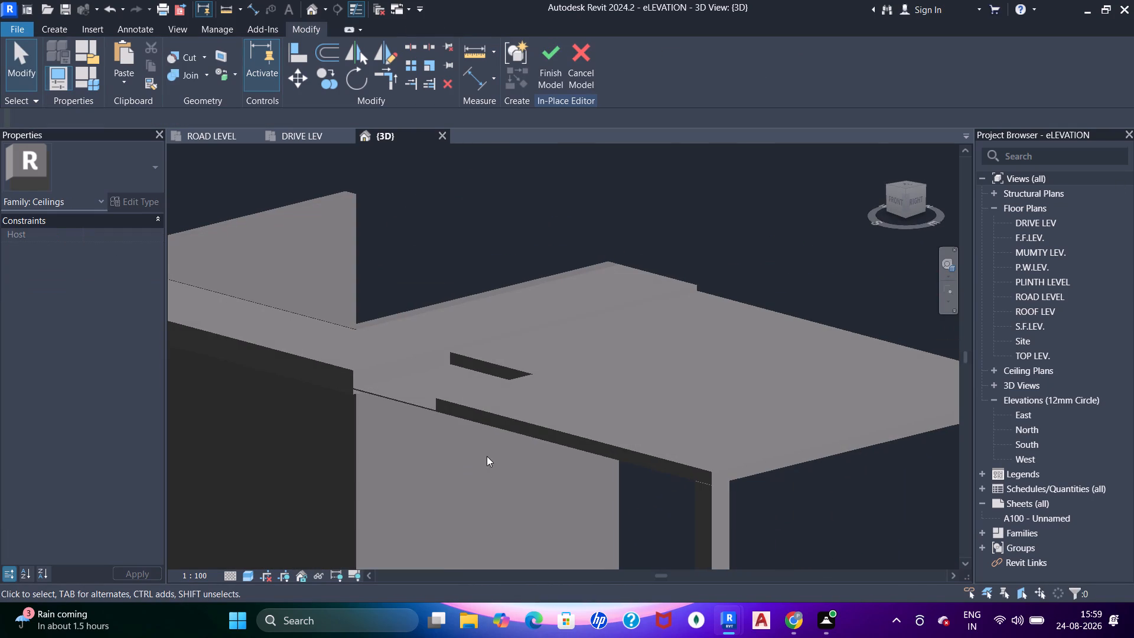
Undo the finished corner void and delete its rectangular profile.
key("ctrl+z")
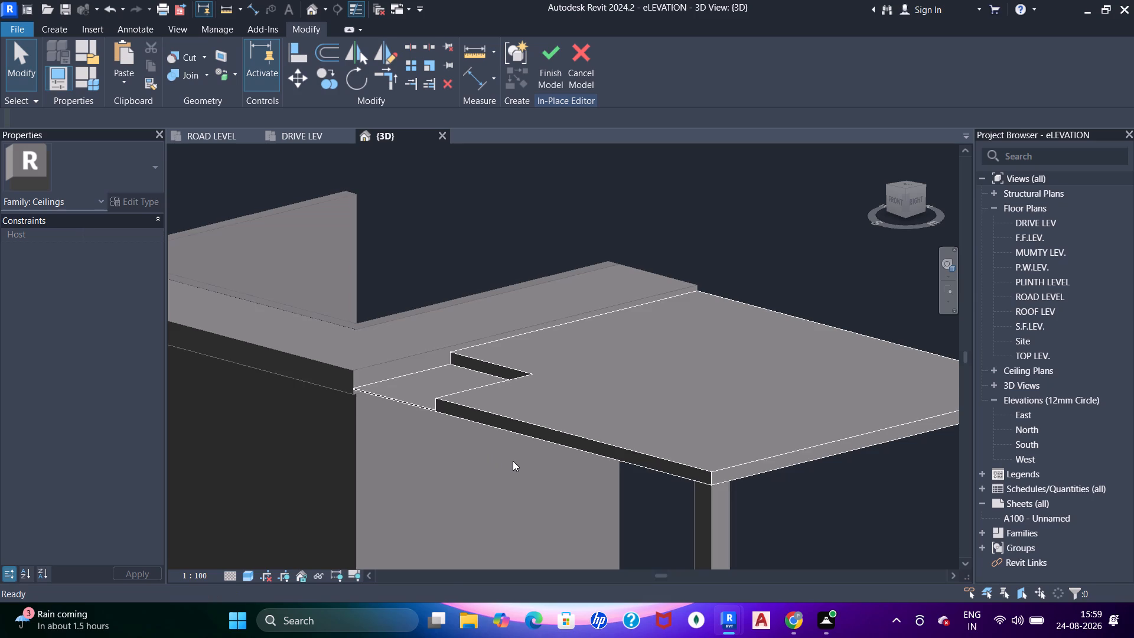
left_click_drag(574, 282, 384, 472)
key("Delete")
Set the canopy's underside as the void sketch's work plane.
middle_click_drag(420, 465, 561, 327, "shift")
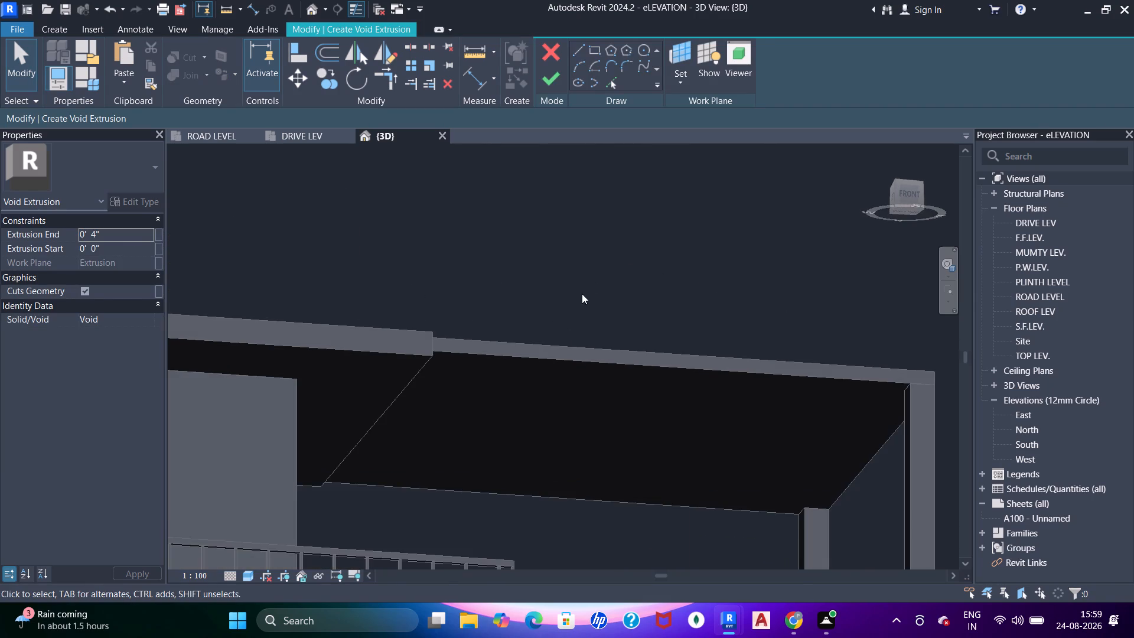
middle_click_drag(591, 281, 579, 271, "shift")
scroll(579, 258, "up", 1, "shift")
left_click(682, 86)
left_click(696, 134)
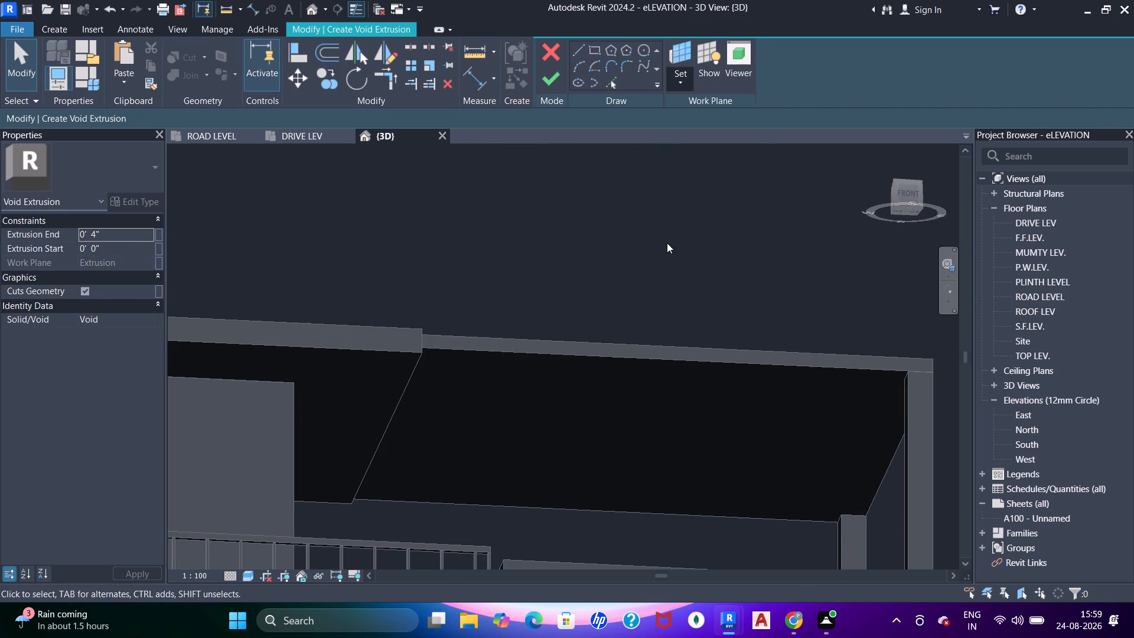
left_click(586, 382)
Sketch a void rectangle about 2'-7" by 3'-0" on the underside, starting at the canopy's front corner beside the roof slab.
left_click(598, 48)
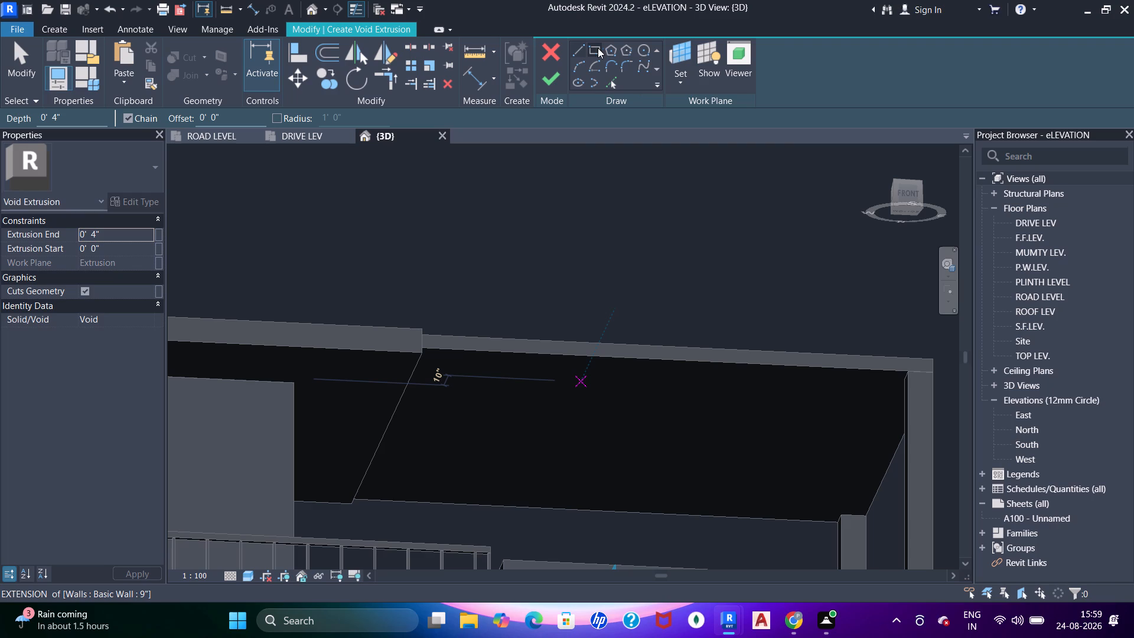
middle_click_drag(548, 415, 494, 400, "shift")
scroll(386, 390, "up", 5)
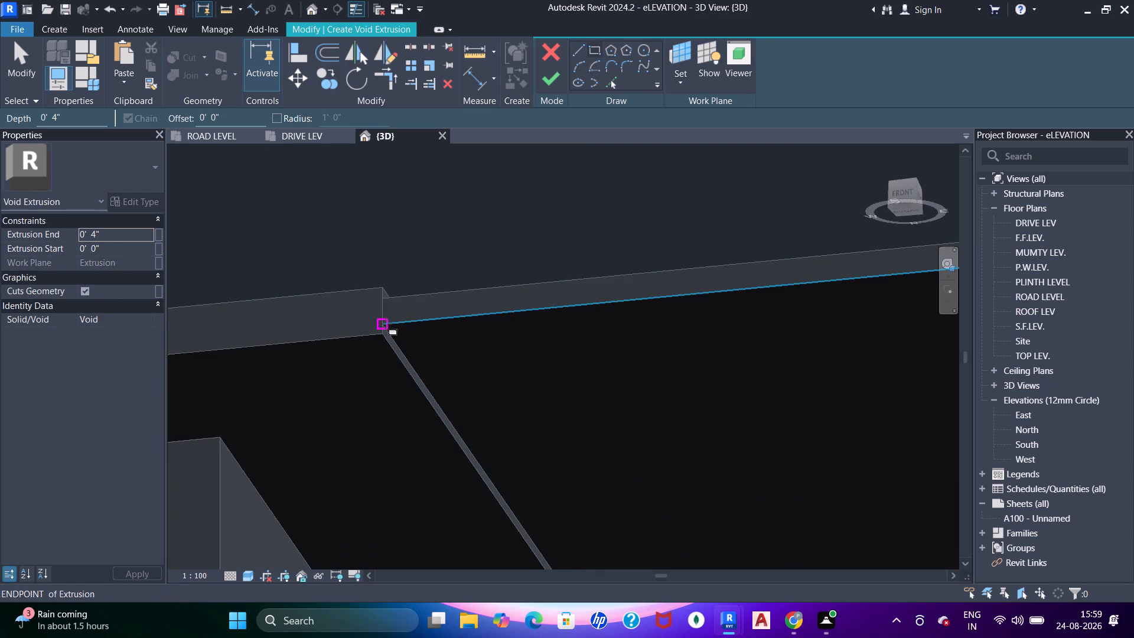
left_click(386, 324)
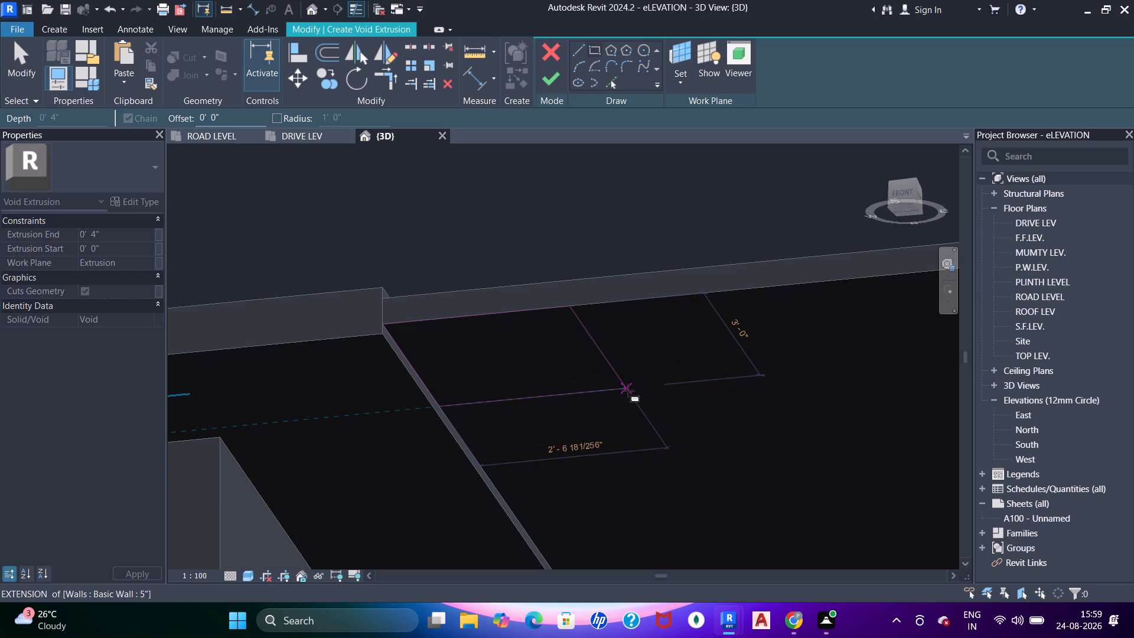
left_click(628, 390)
scroll(601, 366, "down", 5)
middle_click_drag(610, 419, 597, 300, "shift")
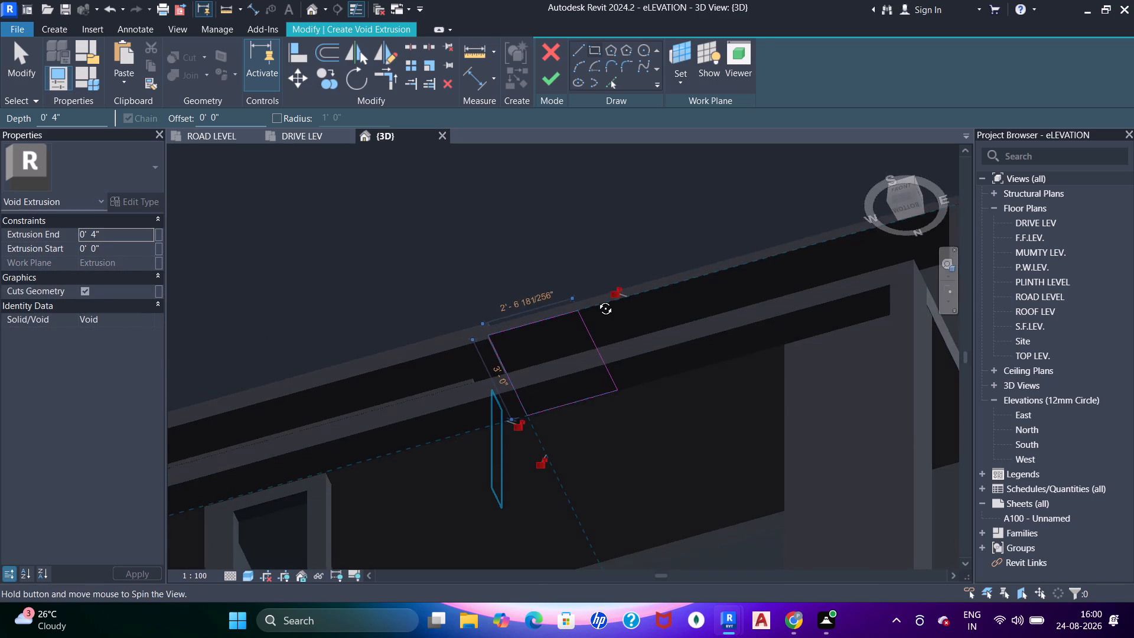
middle_click_drag(597, 300, 611, 403, "shift")
key("Escape")
key("Escape")
key("Escape")
key("Escape")
Set the void rectangle's width along the canopy's front edge to 2'-5".
left_click(578, 387)
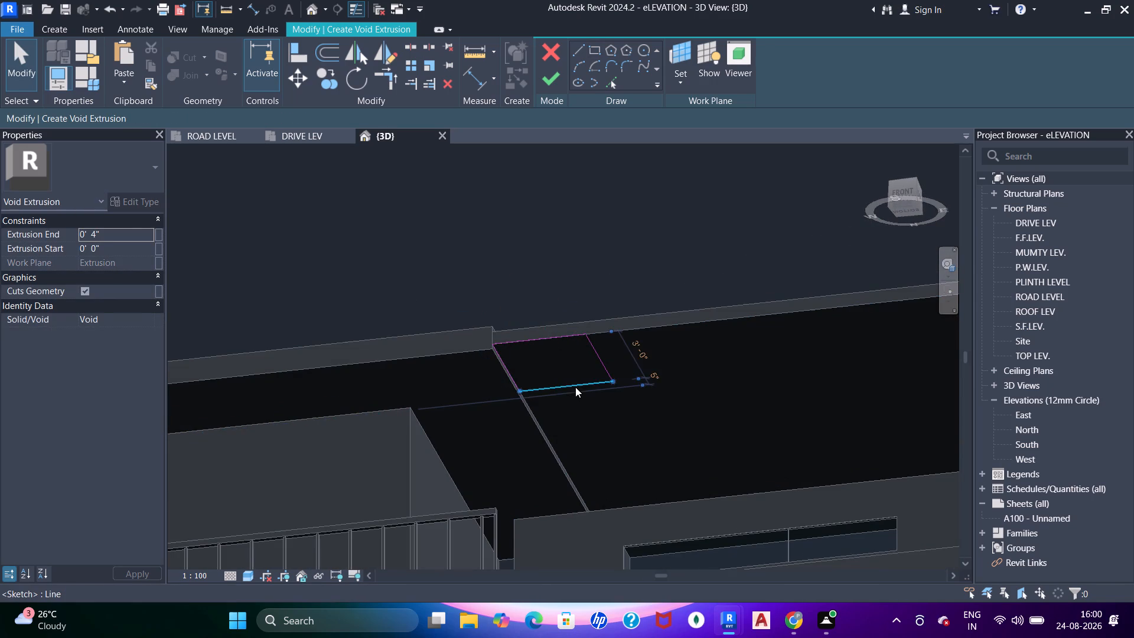
scroll(575, 387, "up", 6)
key("Escape")
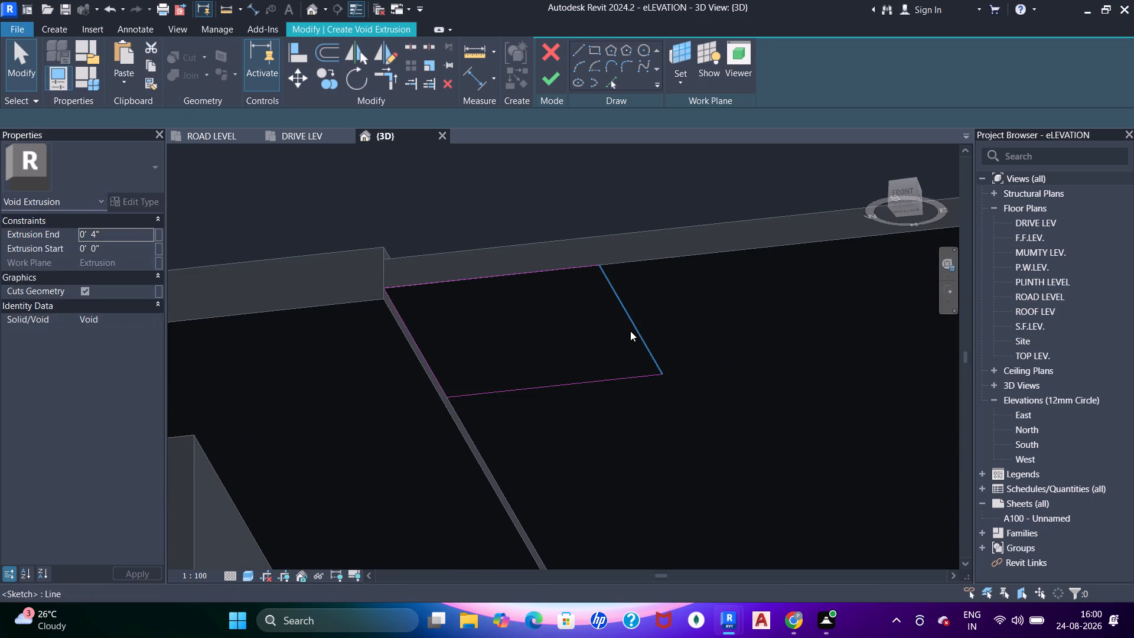
left_click(630, 331)
left_click(477, 252)
type("2'5\"")
key("Return")
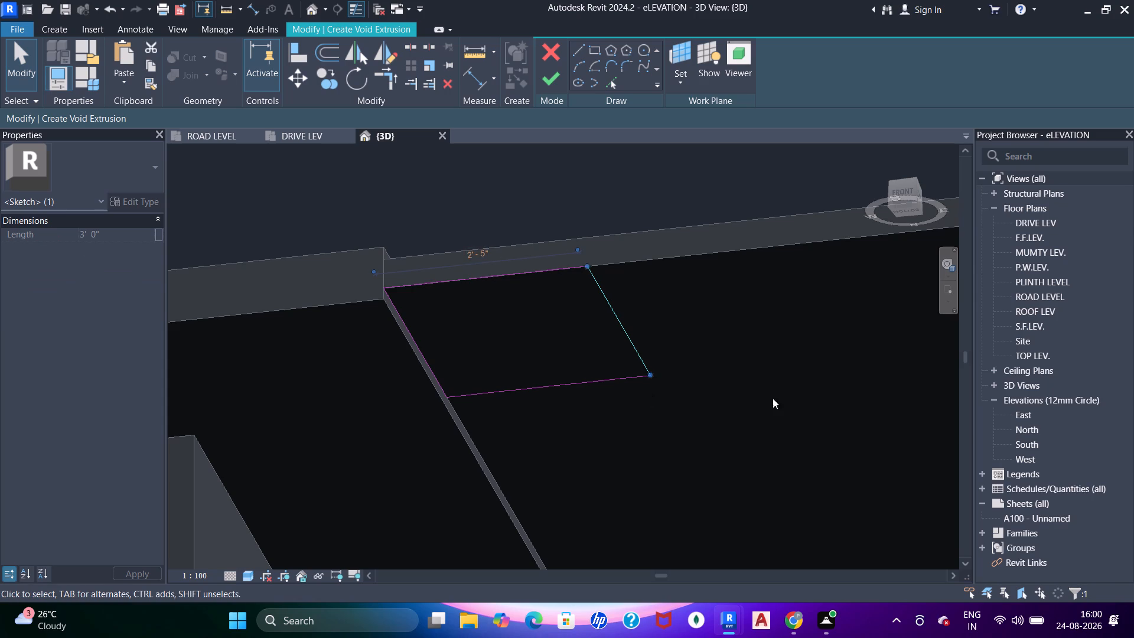
key("Escape")
key("Escape")
Finish the void extrusion at the canopy's front corner and check the cut from above.
scroll(595, 323, "down", 3)
left_click(550, 75)
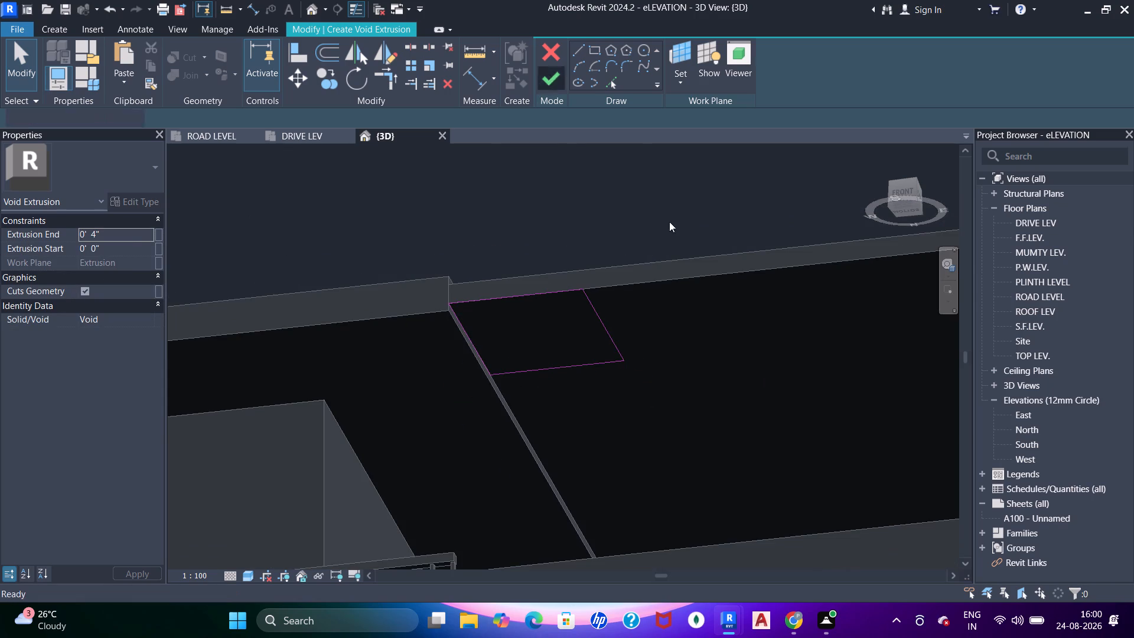
key("Escape")
middle_click_drag(622, 318, 672, 526, "shift")
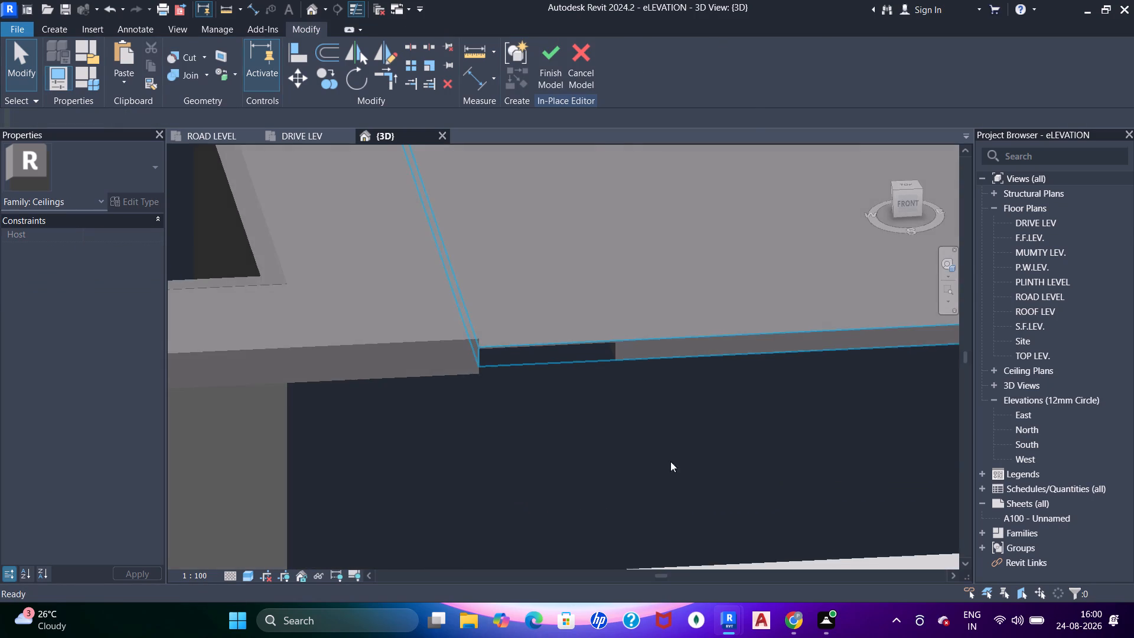
Open the canopy corner void's sketch and copy its rectangle diagonally inward by about 4'-0", with multiple copies enabled.
scroll(631, 370, "down", 4)
middle_click_drag(670, 454, 571, 219, "shift")
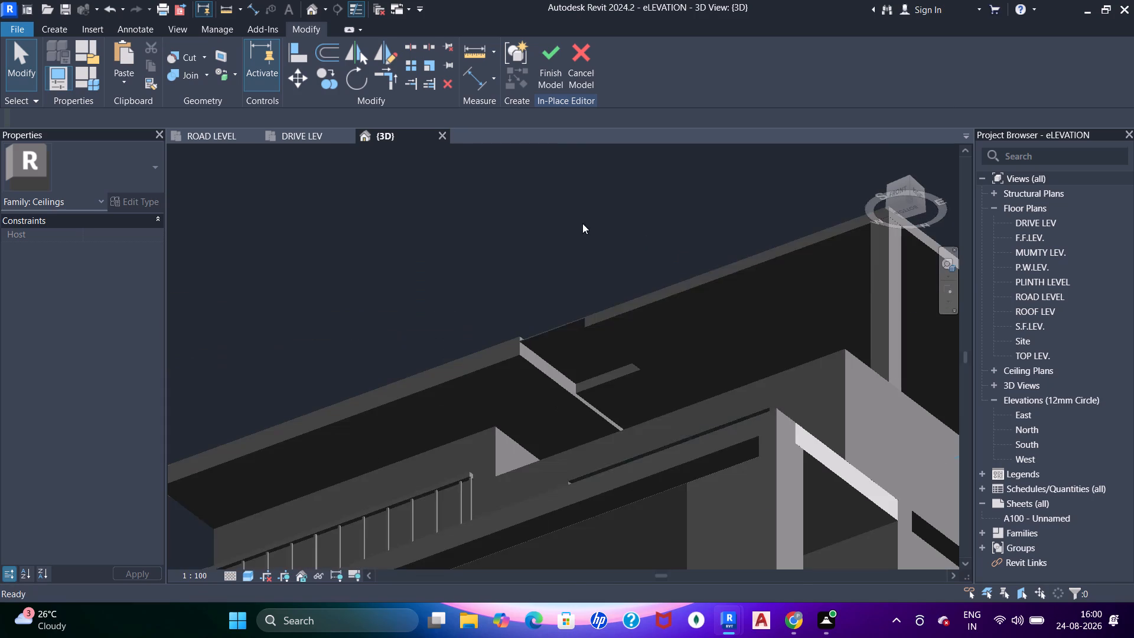
left_click(601, 376)
scroll(623, 373, "up", 4)
middle_click_drag(626, 373, 660, 373, "shift")
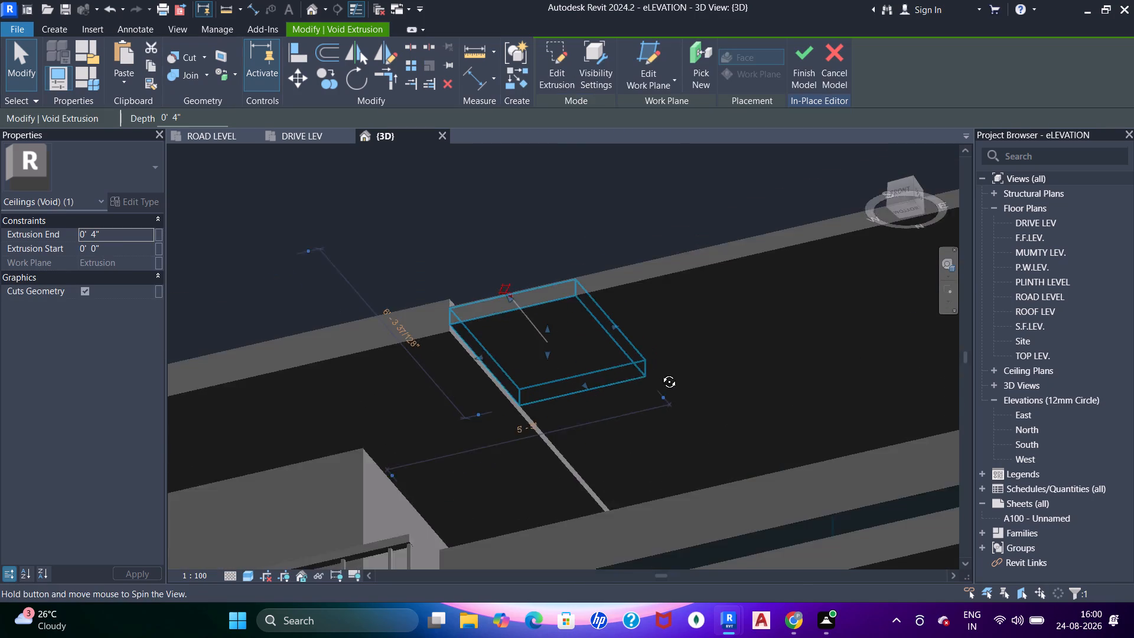
middle_click_drag(660, 373, 663, 358, "shift")
double_click(618, 367)
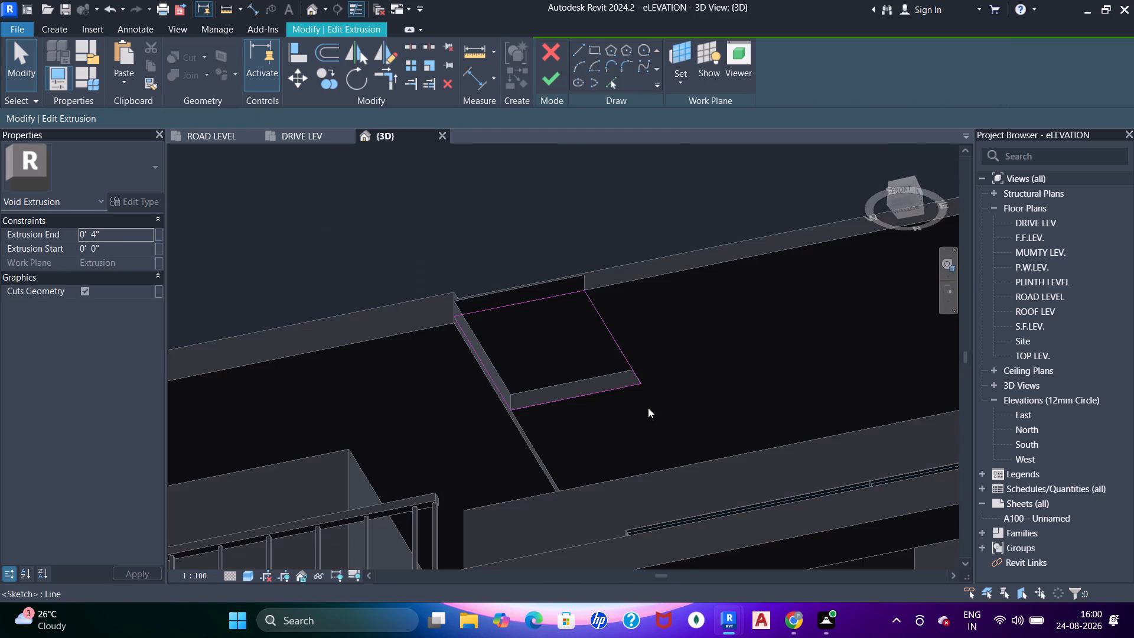
middle_click_drag(619, 402, 654, 409, "shift")
left_click_drag(725, 483, 479, 251)
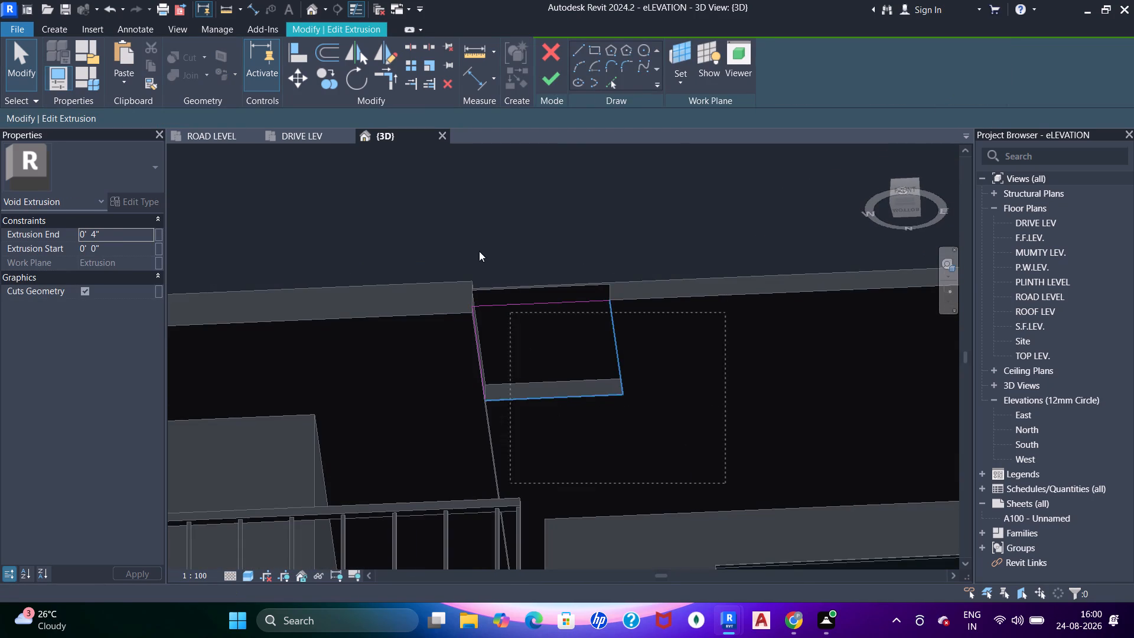
left_click_drag(479, 251, 470, 223)
middle_click_drag(667, 395, 568, 331)
scroll(568, 331, "up", 1)
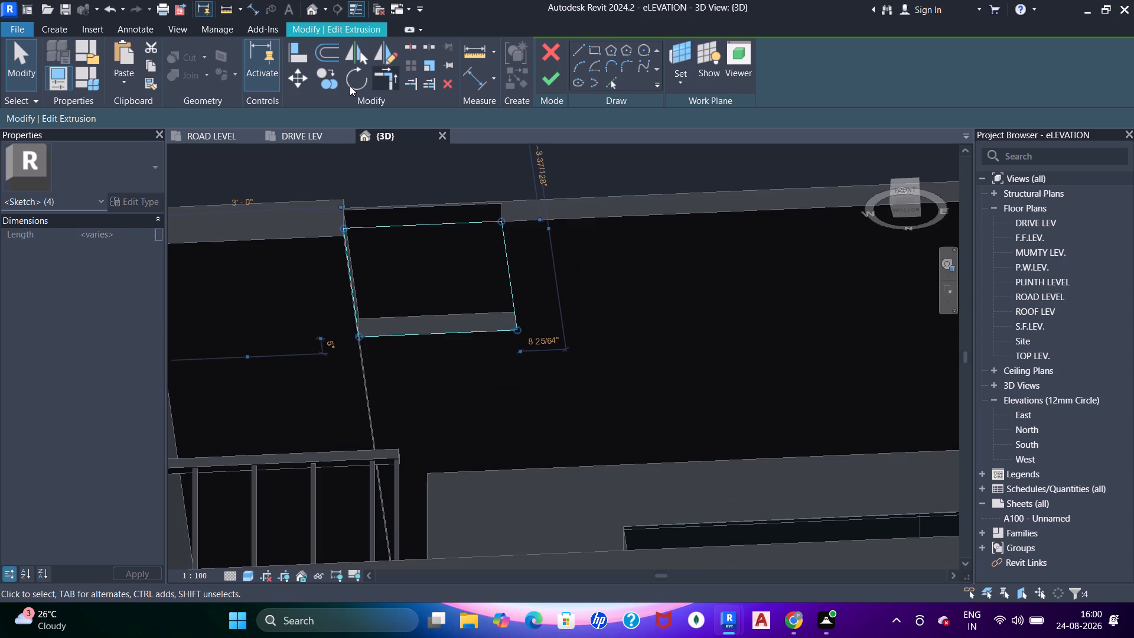
left_click(334, 83)
left_click(518, 331)
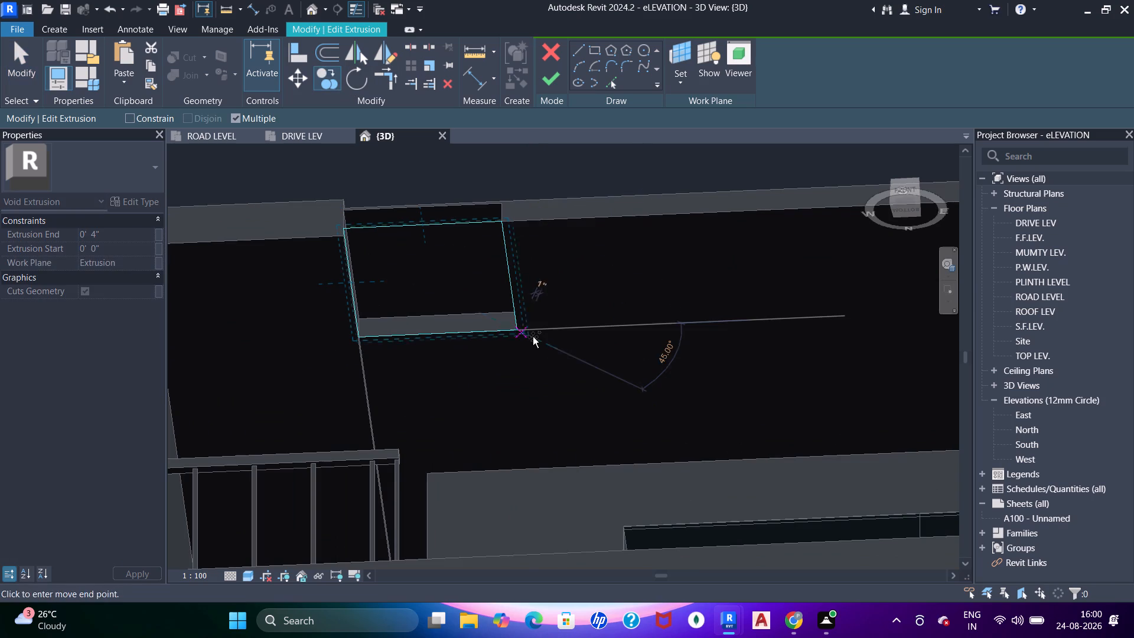
left_click(700, 435)
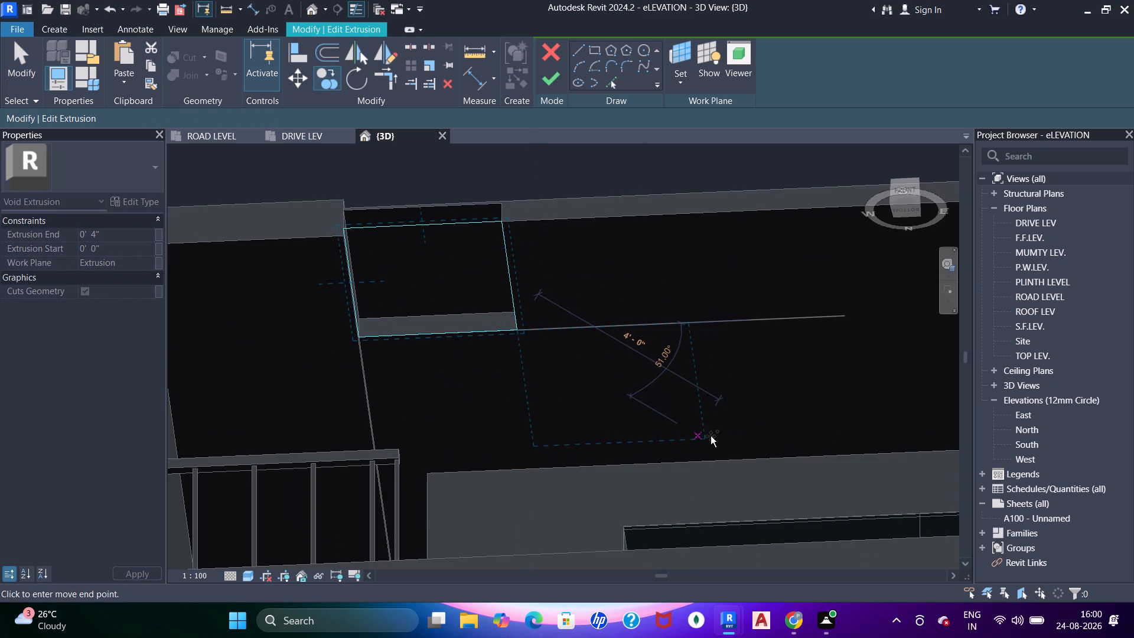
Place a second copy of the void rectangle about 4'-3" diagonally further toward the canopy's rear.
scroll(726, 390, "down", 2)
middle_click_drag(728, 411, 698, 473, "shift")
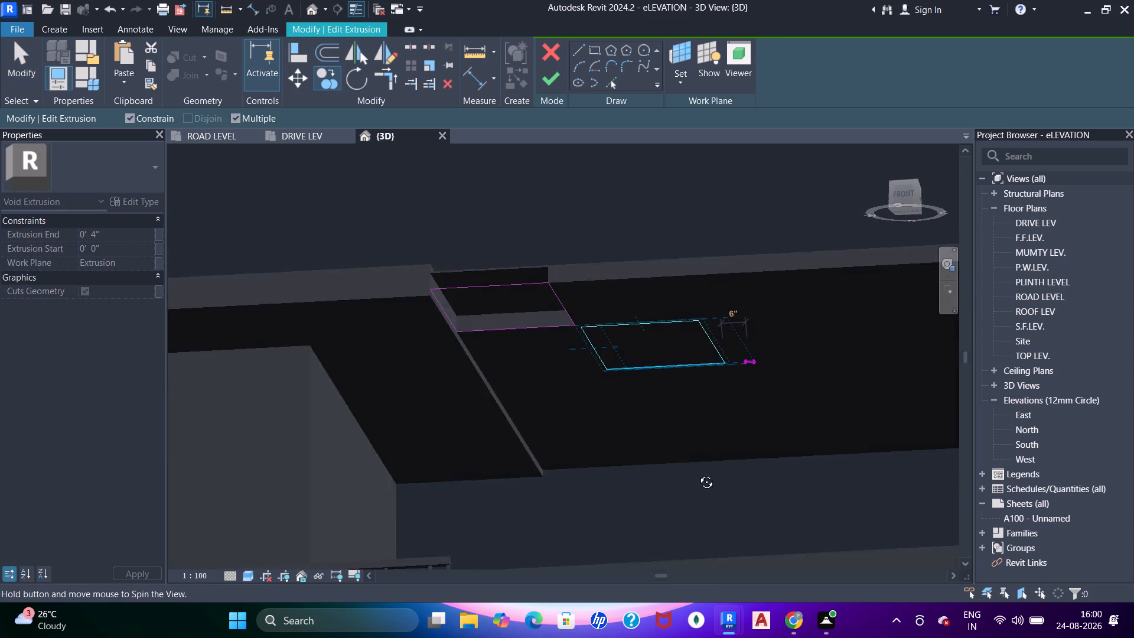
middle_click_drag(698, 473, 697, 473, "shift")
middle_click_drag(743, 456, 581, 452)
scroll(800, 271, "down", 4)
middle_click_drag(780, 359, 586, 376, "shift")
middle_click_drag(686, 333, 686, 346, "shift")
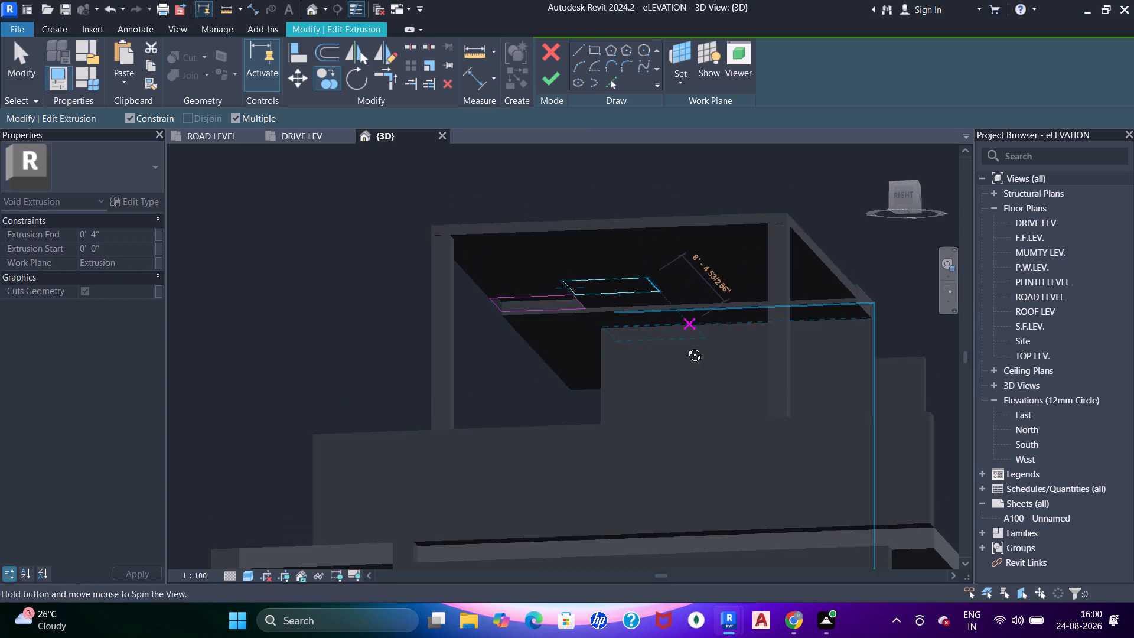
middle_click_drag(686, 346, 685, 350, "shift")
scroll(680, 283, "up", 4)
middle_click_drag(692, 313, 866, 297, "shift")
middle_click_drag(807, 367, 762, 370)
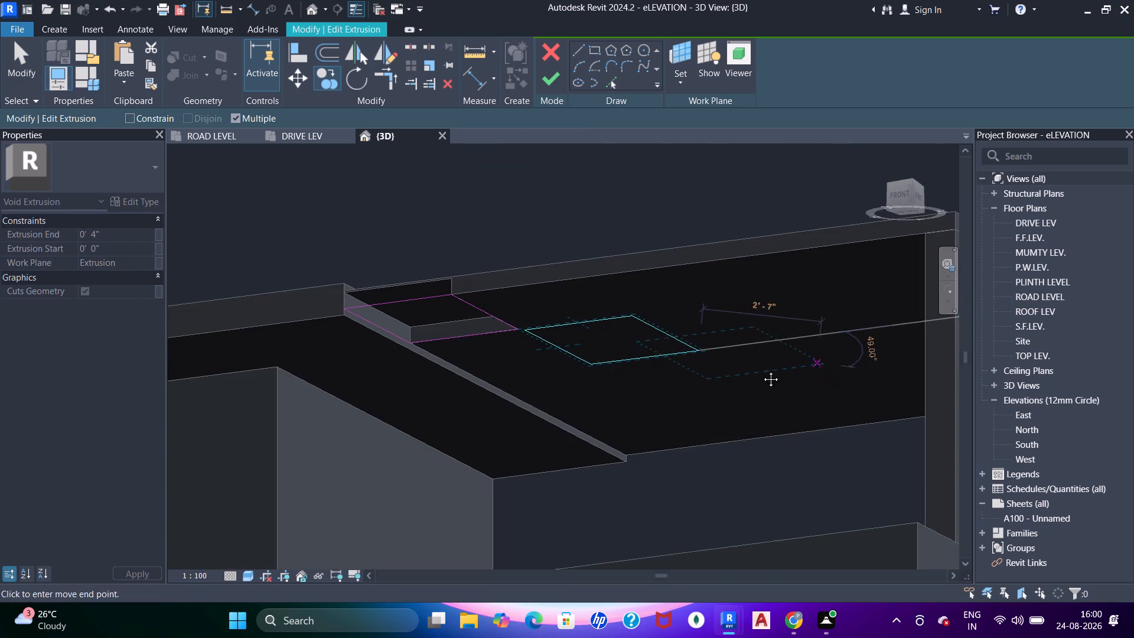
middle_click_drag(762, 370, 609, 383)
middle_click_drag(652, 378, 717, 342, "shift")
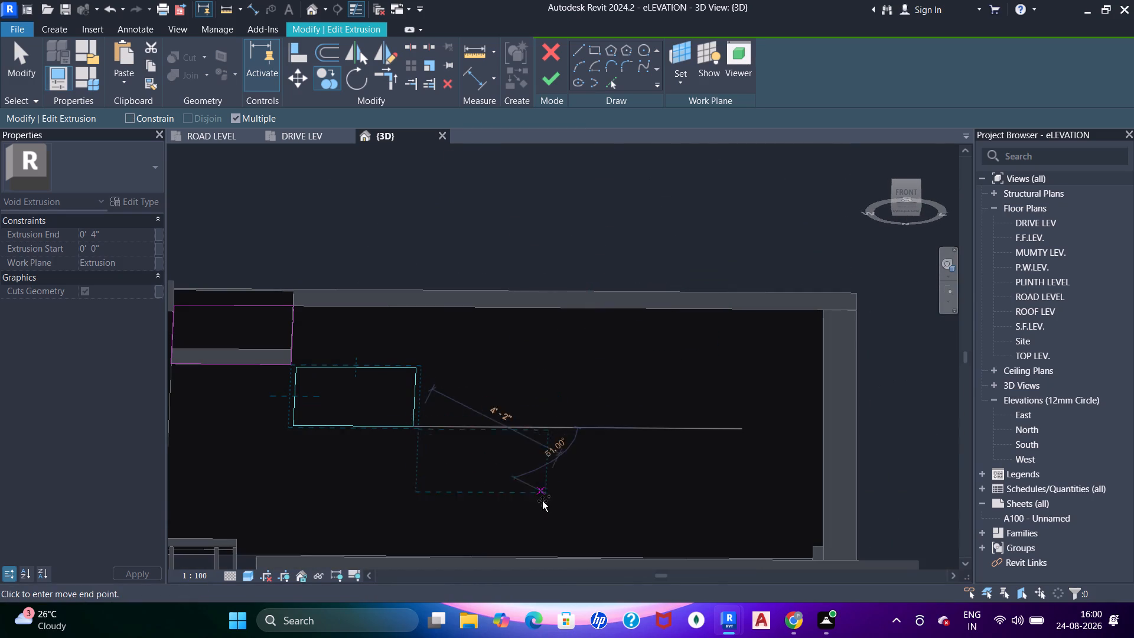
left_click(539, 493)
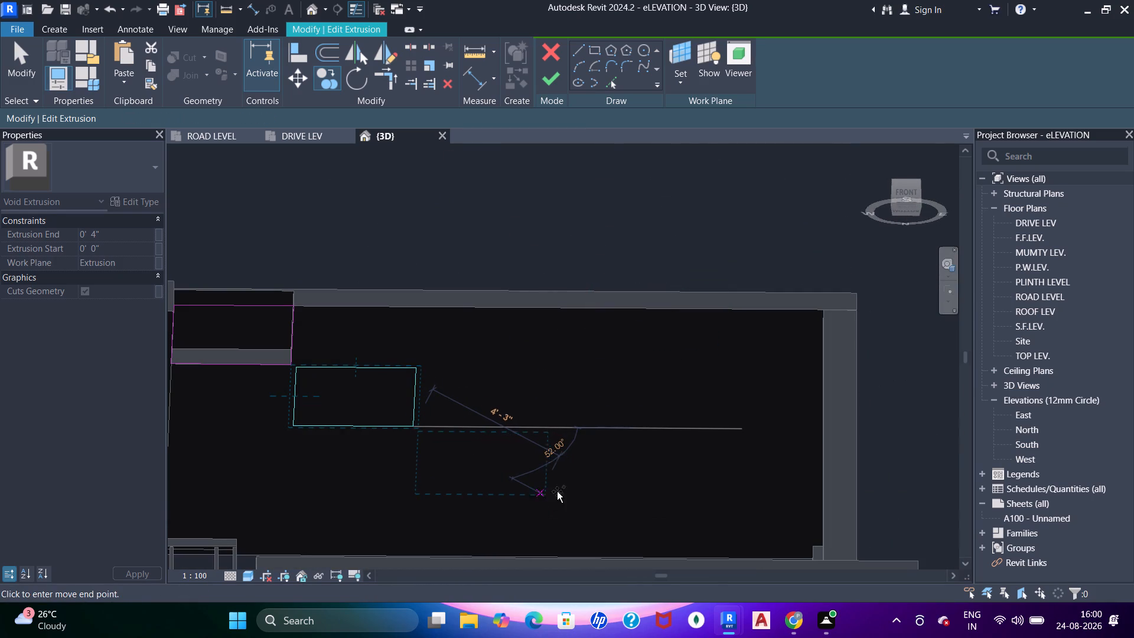
Place another rectangle copy about 4'-4" diagonally forward from the middle one, toward the canopy's far front corner.
scroll(573, 464, "down", 5)
middle_click_drag(621, 491, 466, 524, "shift")
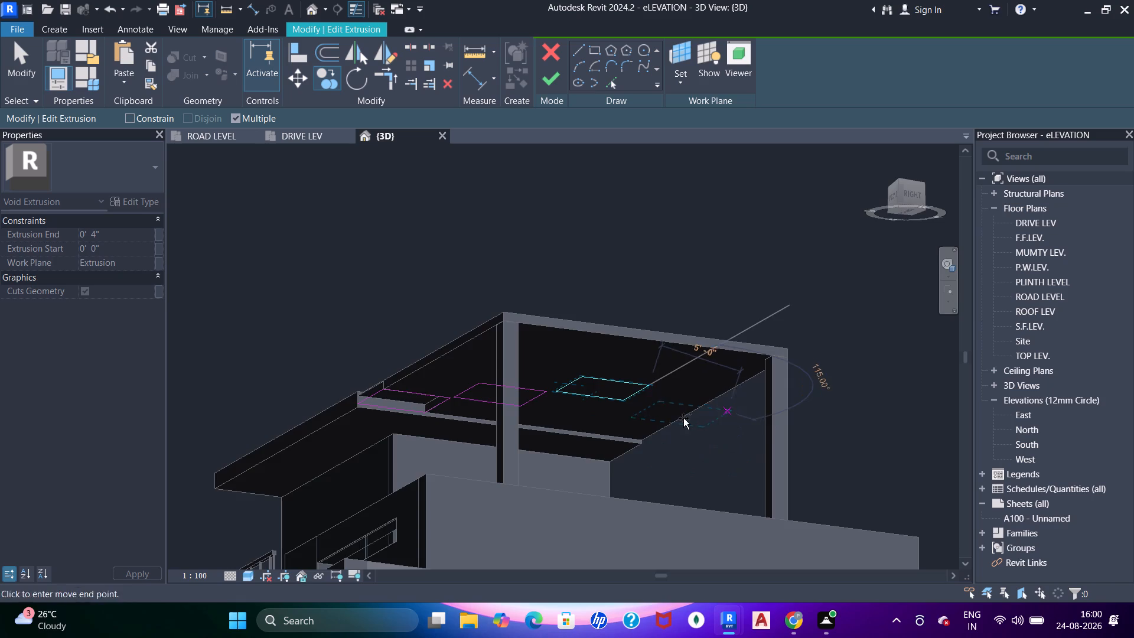
middle_click_drag(683, 418, 880, 388, "shift")
middle_click_drag(528, 396, 552, 403, "shift")
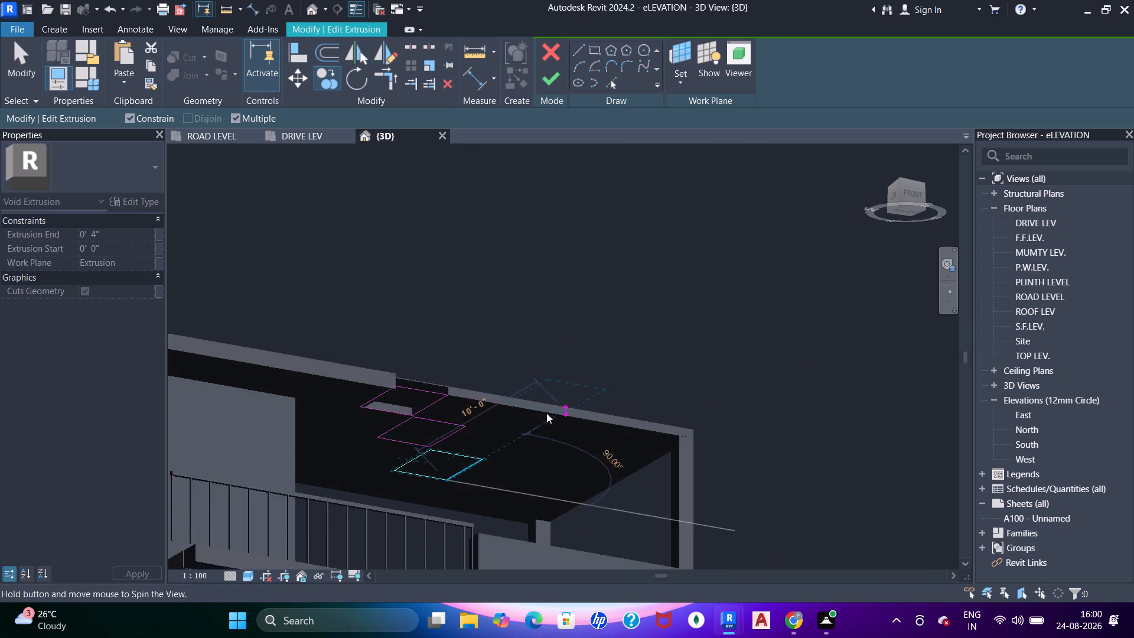
scroll(522, 487, "up", 5)
scroll(571, 452, "down", 4)
middle_click_drag(582, 457, 546, 457)
scroll(587, 436, "up", 3)
left_click(666, 438)
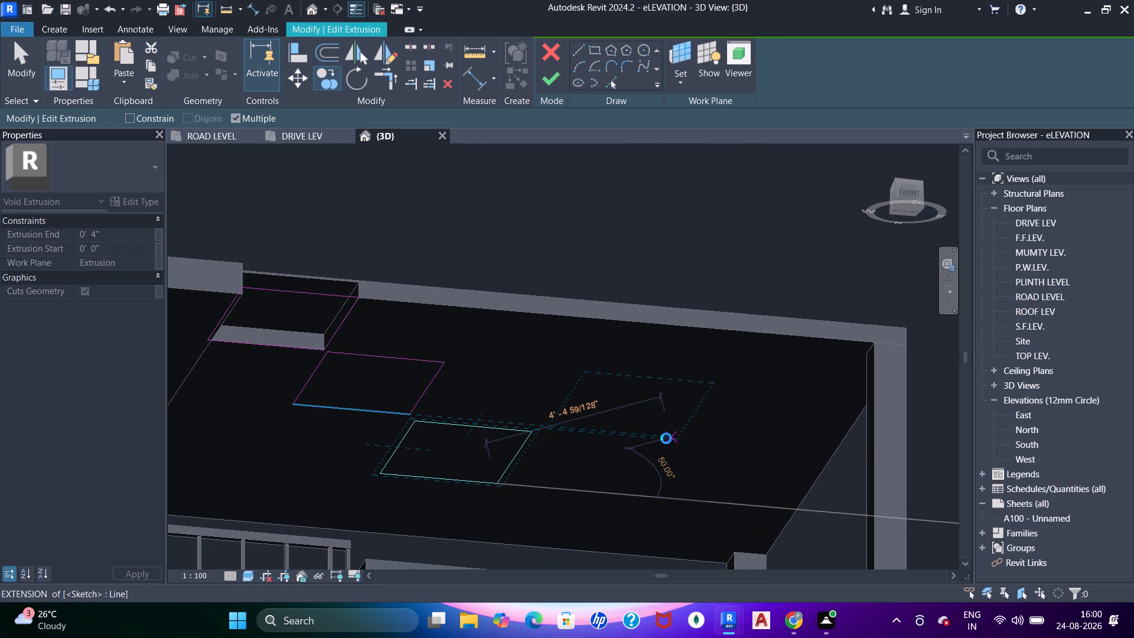
Place another rectangle copy about 4'-0" diagonally onward, at the canopy's far front corner beside the column.
middle_click_drag(738, 409, 512, 489)
middle_click_drag(586, 460, 610, 413, "shift")
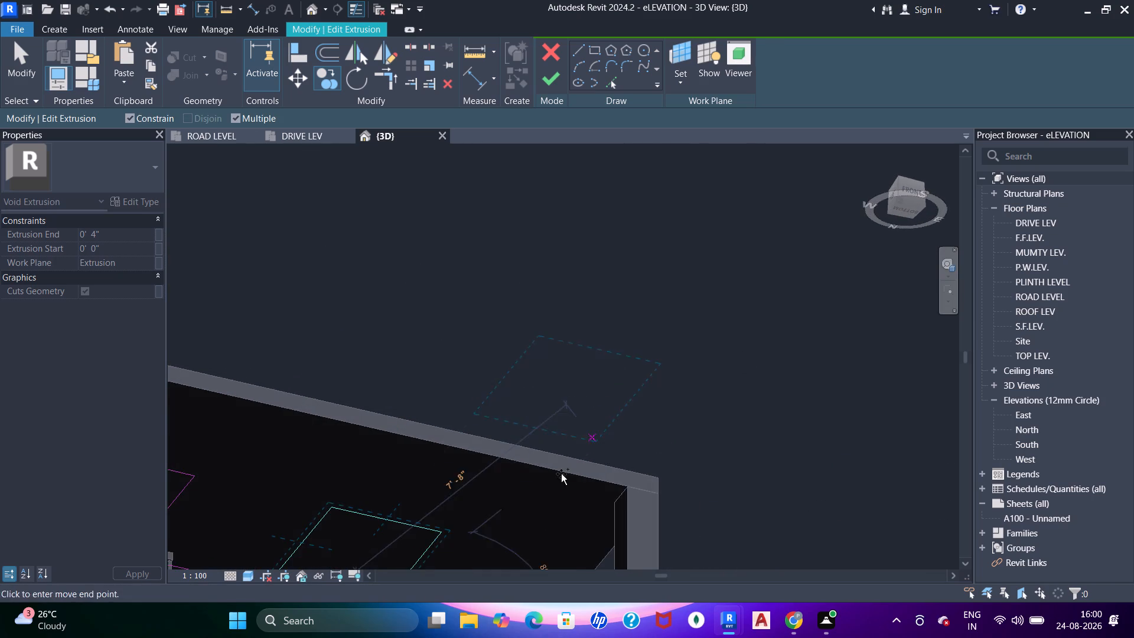
middle_click_drag(535, 513, 592, 393)
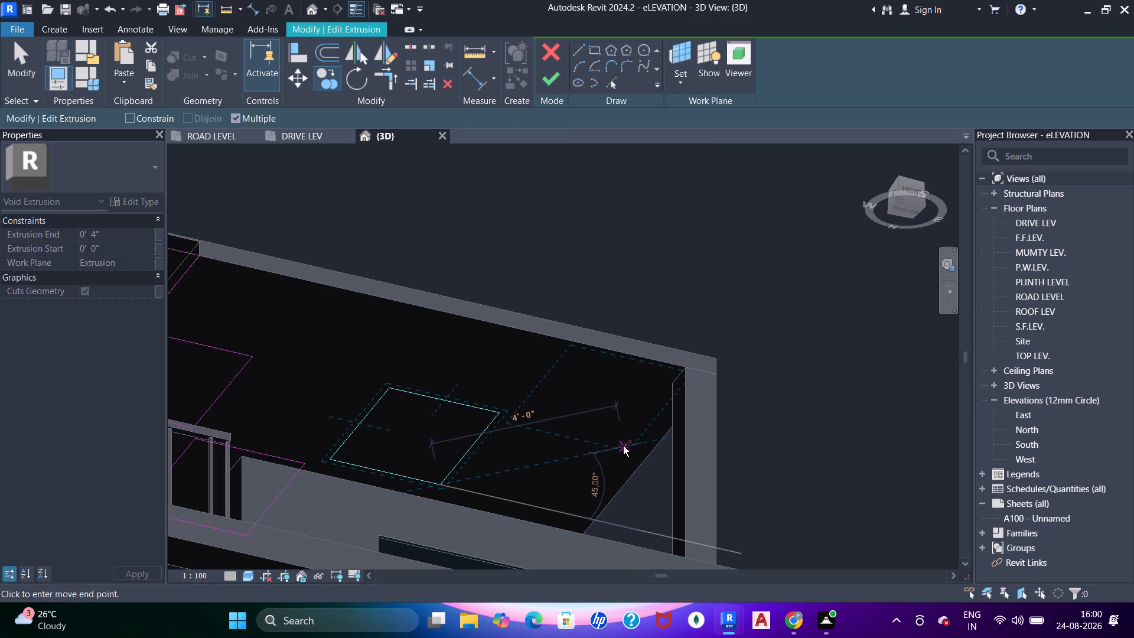
left_click(623, 445)
Place a rectangle copy at the canopy's rear corner beside the roof slab.
scroll(605, 456, "down", 5)
middle_click_drag(592, 473, 516, 500, "shift")
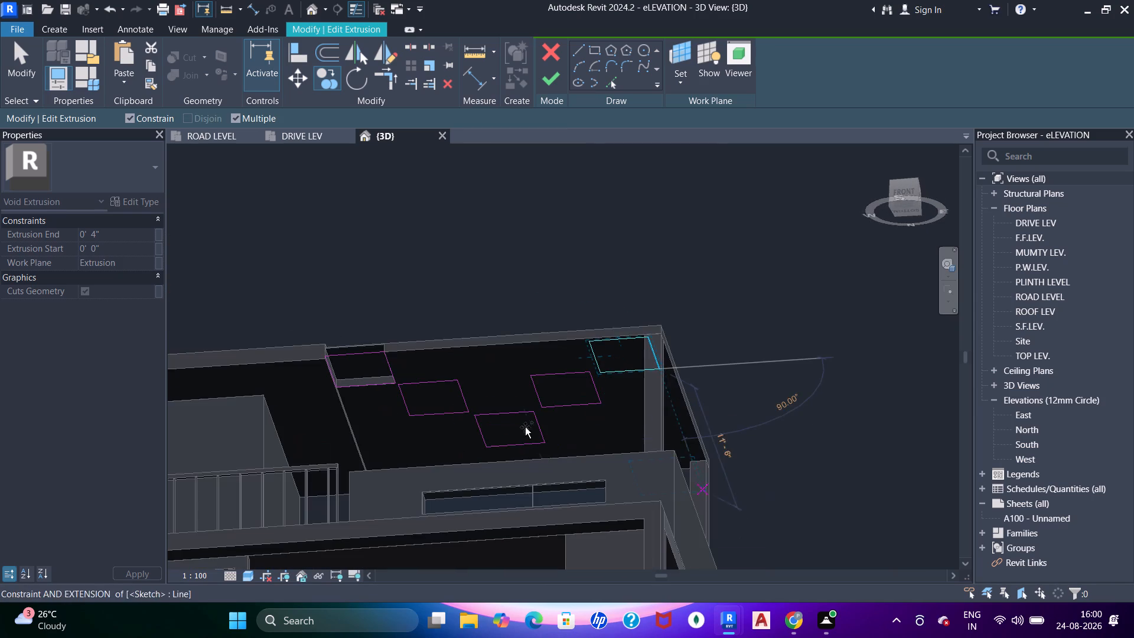
middle_click_drag(523, 432, 523, 486, "shift")
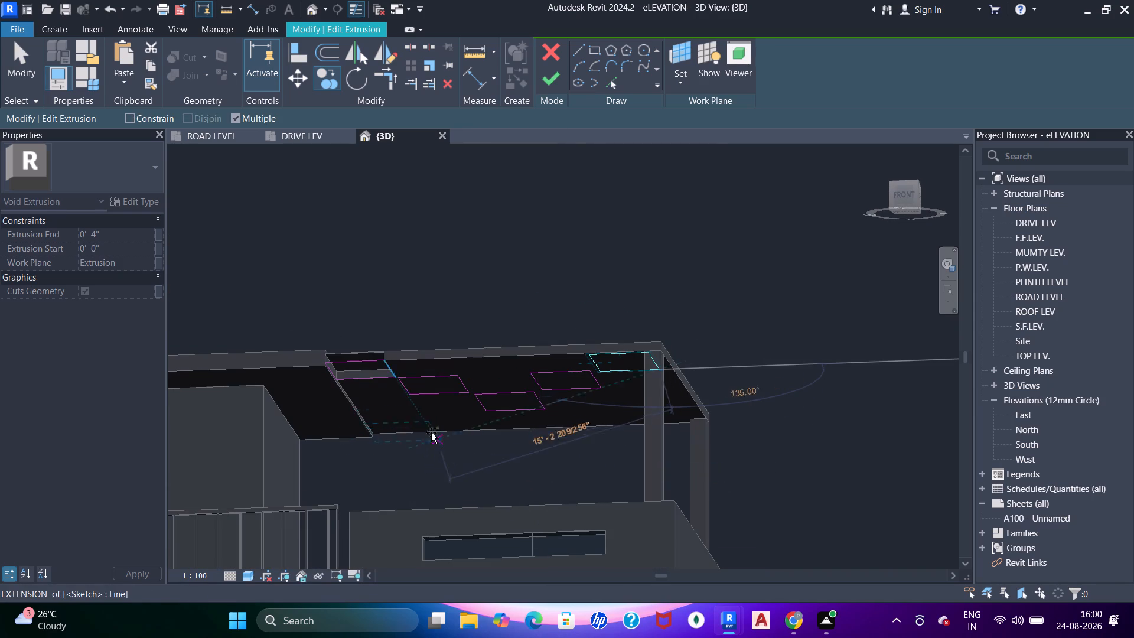
scroll(428, 427, "up", 4)
left_click(429, 434)
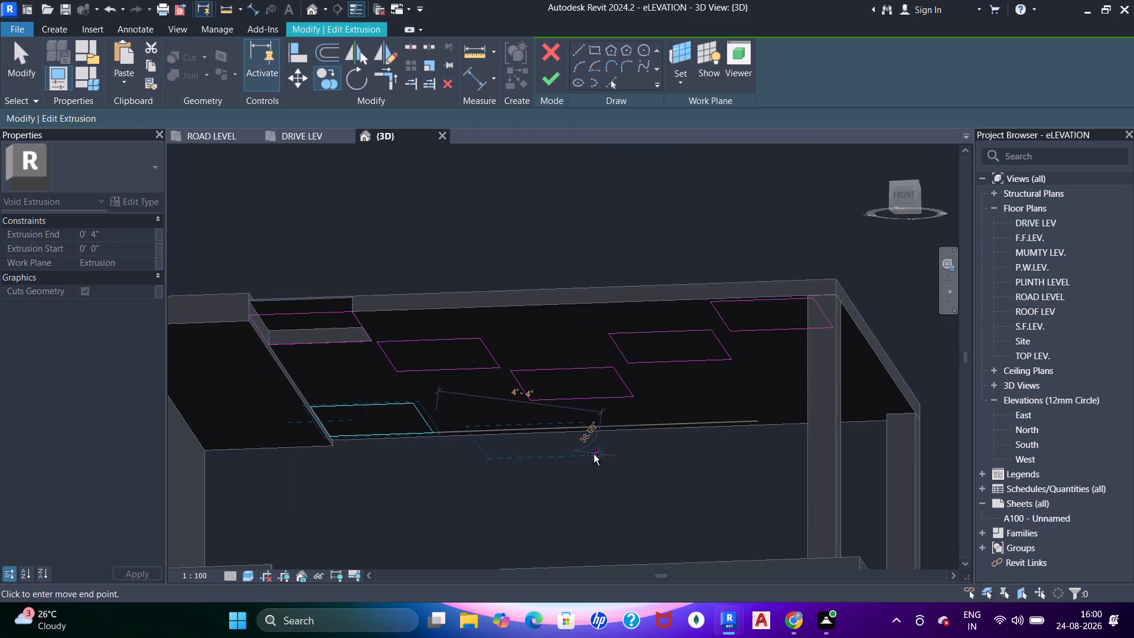
Place a final rectangle copy about 10'-8" along the rear edge, at the rear column's corner, and end copying.
middle_click_drag(591, 455, 604, 444, "shift")
middle_click_drag(759, 453, 808, 443, "shift")
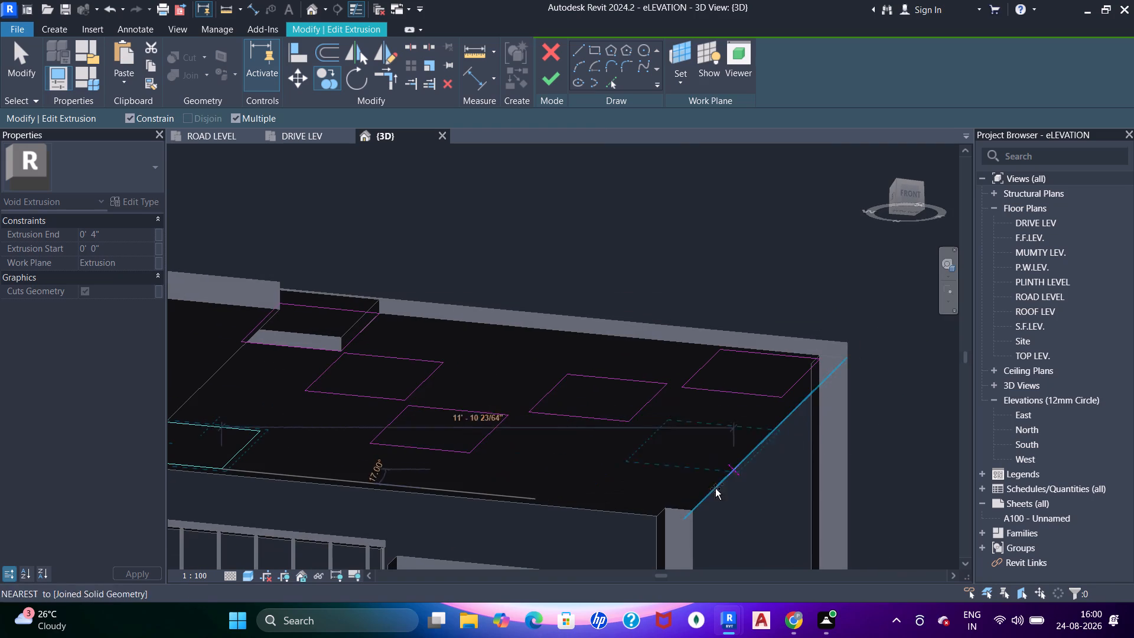
left_click(659, 512)
key("Escape")
key("Escape")
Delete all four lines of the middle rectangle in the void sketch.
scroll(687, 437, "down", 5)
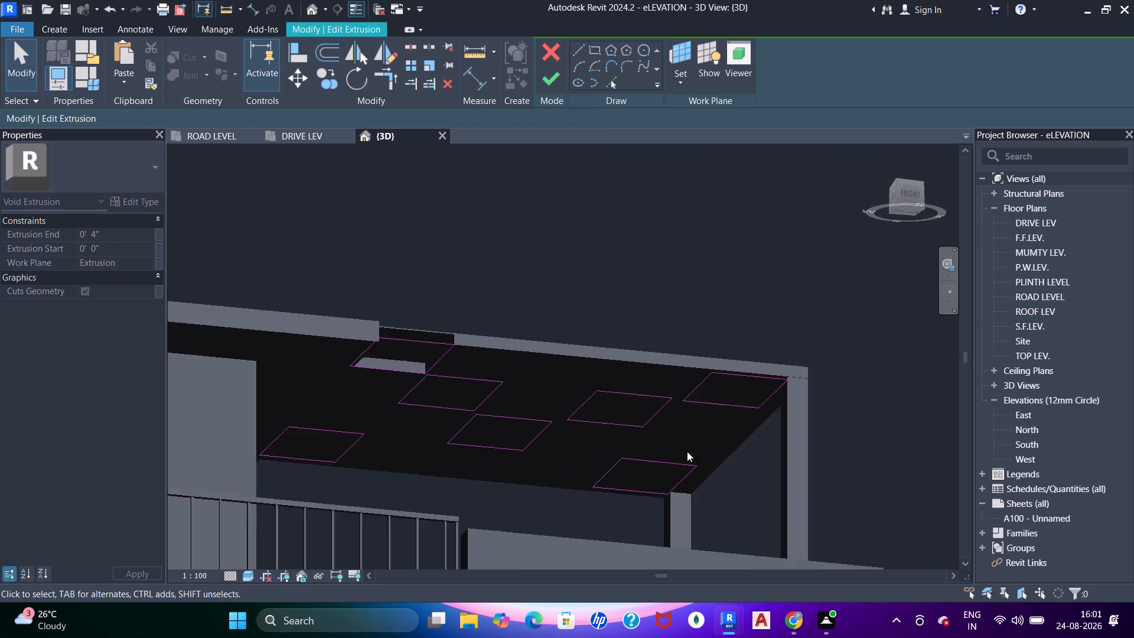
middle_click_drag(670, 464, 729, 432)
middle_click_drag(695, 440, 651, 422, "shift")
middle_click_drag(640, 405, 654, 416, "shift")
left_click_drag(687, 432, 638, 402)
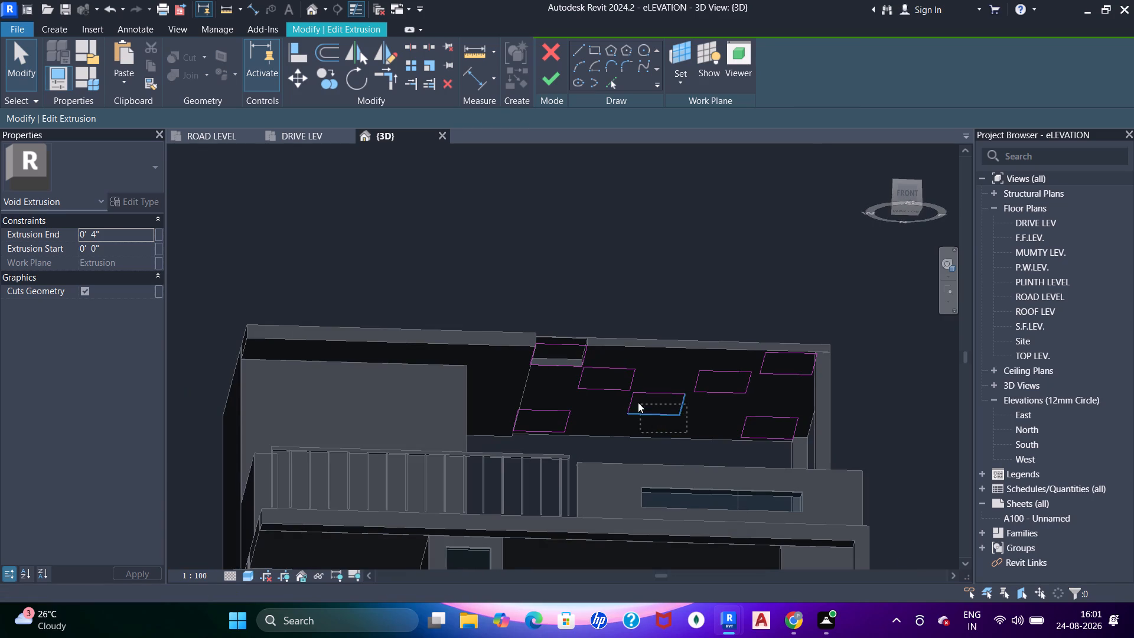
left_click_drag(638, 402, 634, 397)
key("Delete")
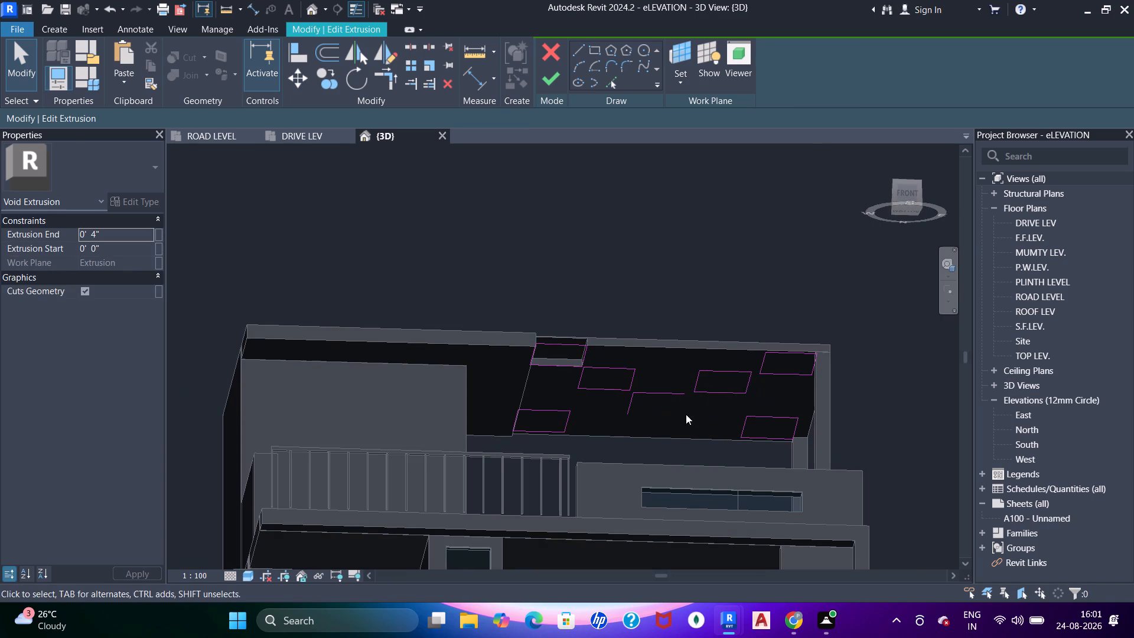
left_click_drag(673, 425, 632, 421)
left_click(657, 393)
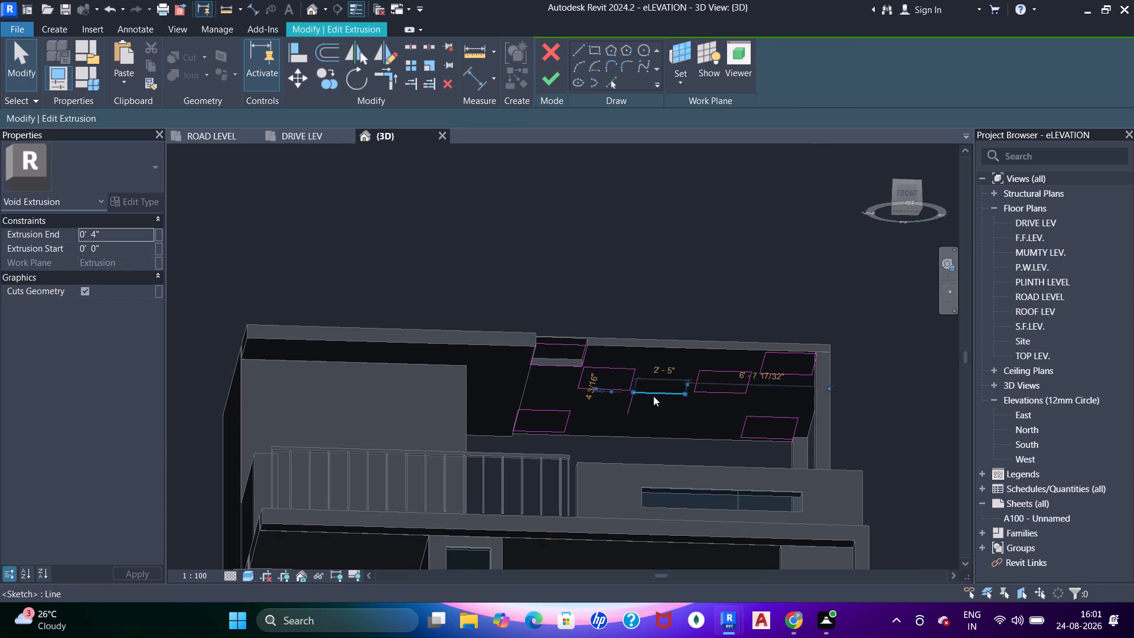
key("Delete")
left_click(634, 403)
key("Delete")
Nudge the inner rectangle nearest the far front corner sideways toward that corner, about 3'-4" from the other inner rectangle.
middle_click_drag(665, 421, 639, 414, "shift")
middle_click_drag(677, 396, 750, 426)
middle_click_drag(677, 415, 660, 386, "shift")
scroll(684, 407, "up", 3)
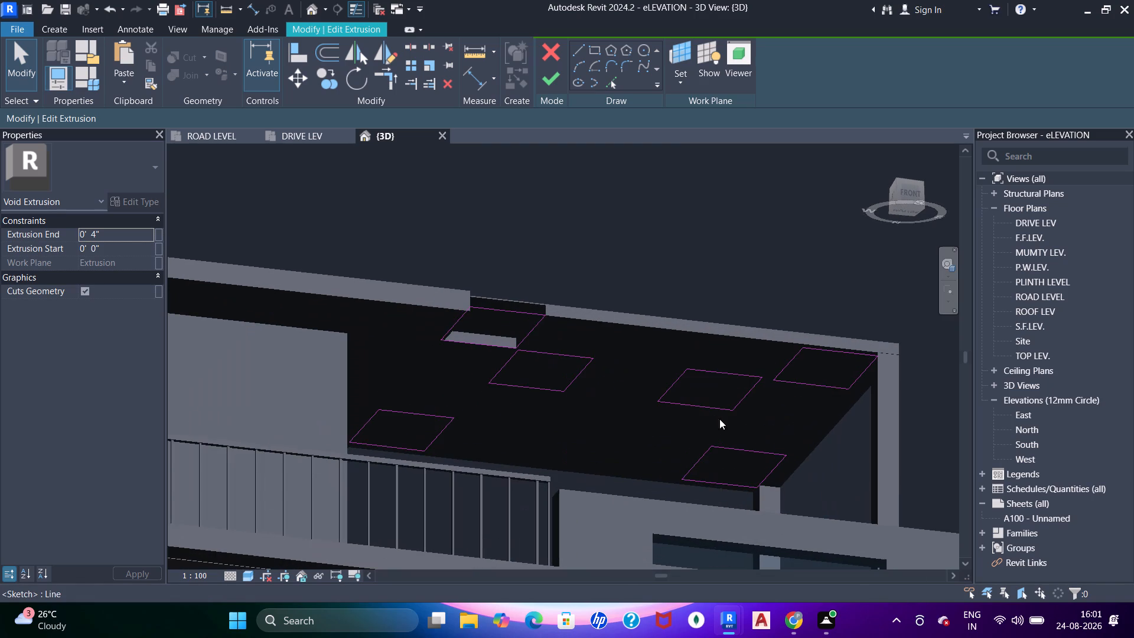
left_click_drag(725, 425, 660, 342)
left_click_drag(761, 414, 705, 412)
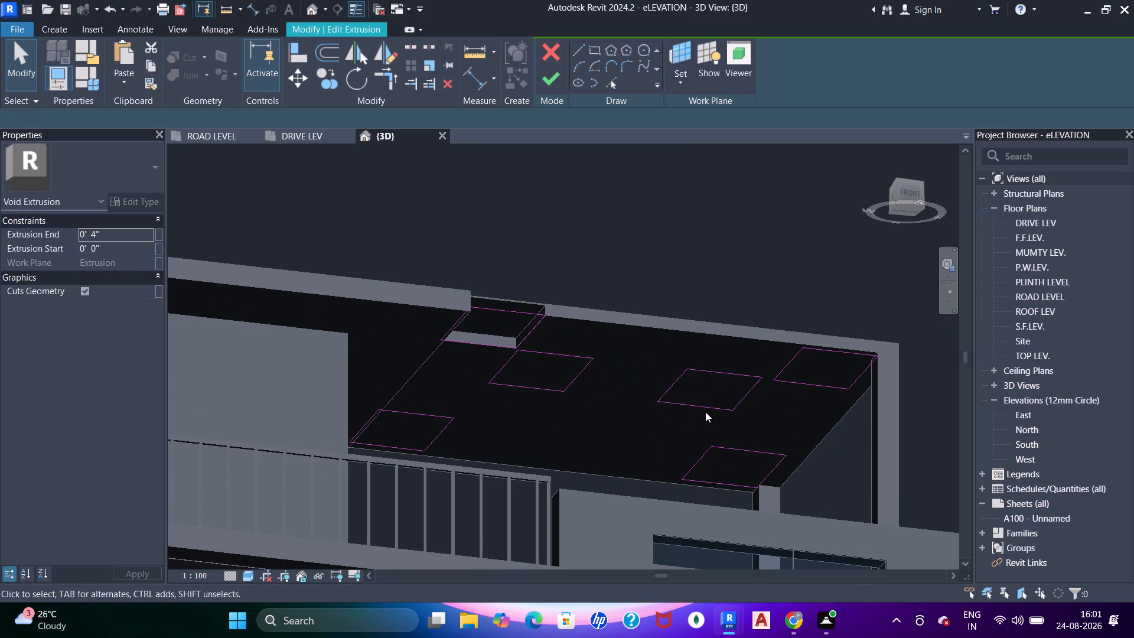
left_click_drag(705, 412, 658, 363)
key("Right")
key("Right")
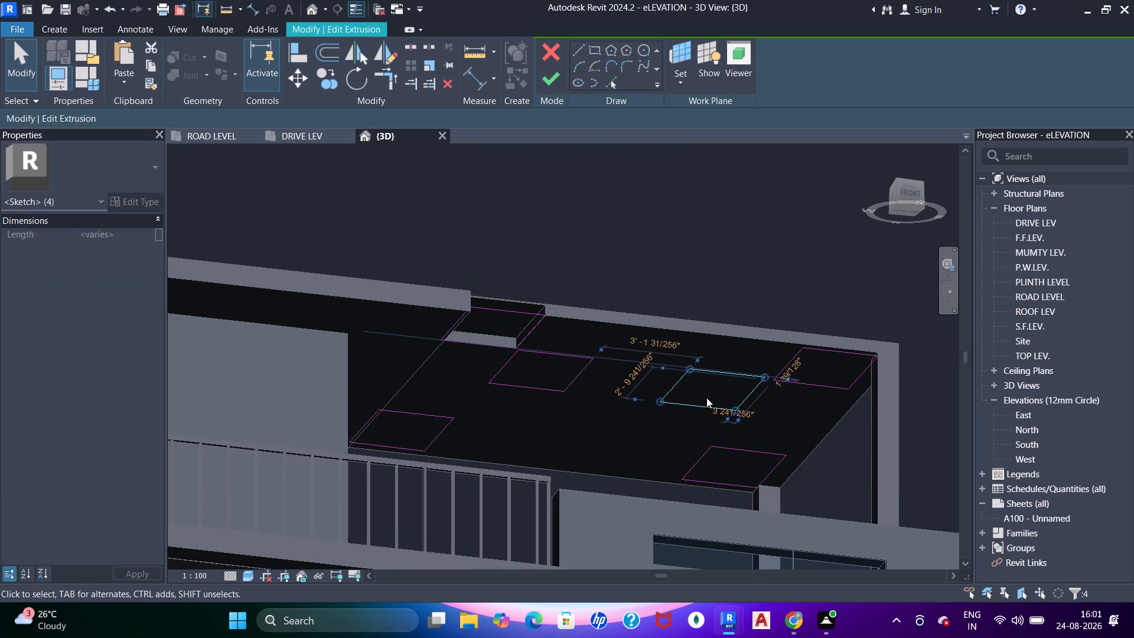
key("Right")
key("Right")
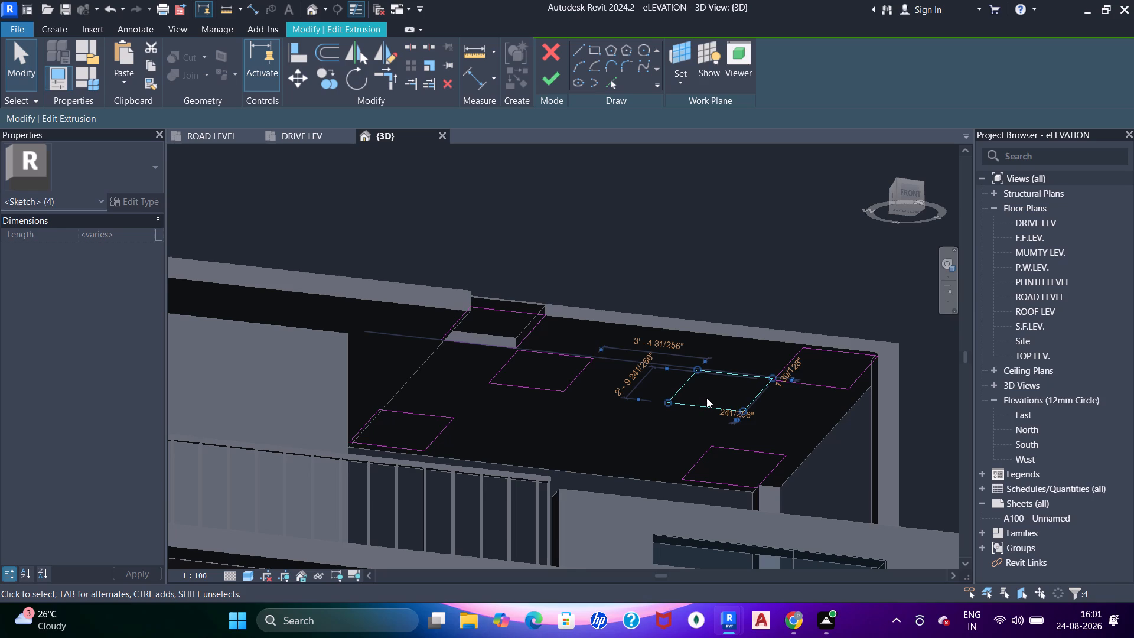
key("Escape")
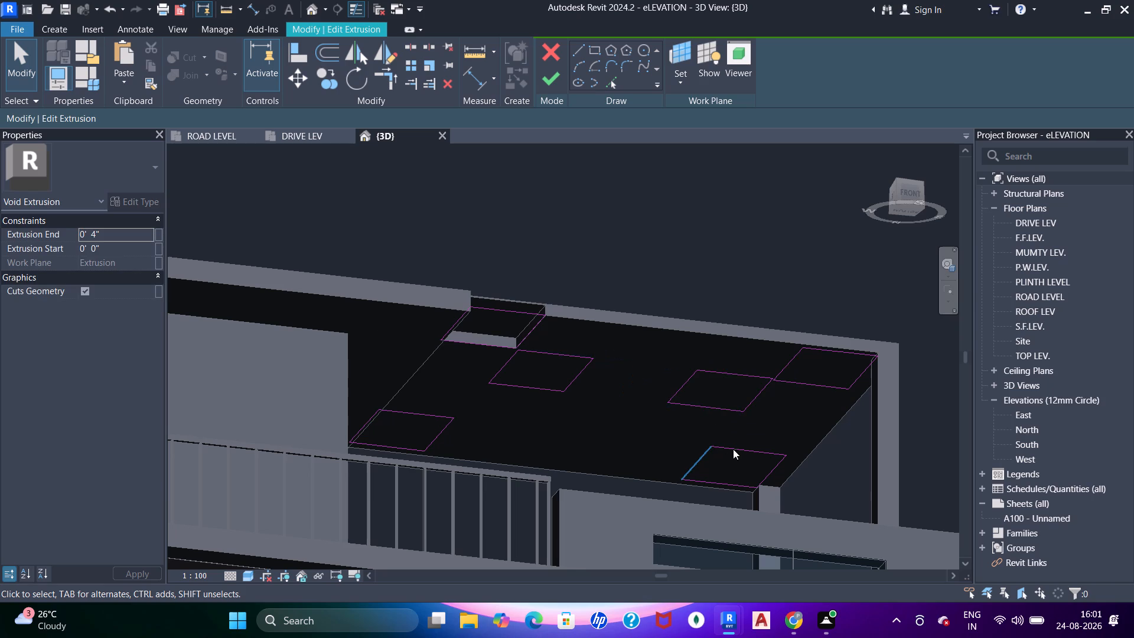
Nudge the same inner rectangle four increments toward the canopy's rear, away from the far front-corner rectangle.
scroll(698, 440, "up", 1, "shift")
middle_click_drag(698, 440, 667, 386, "shift")
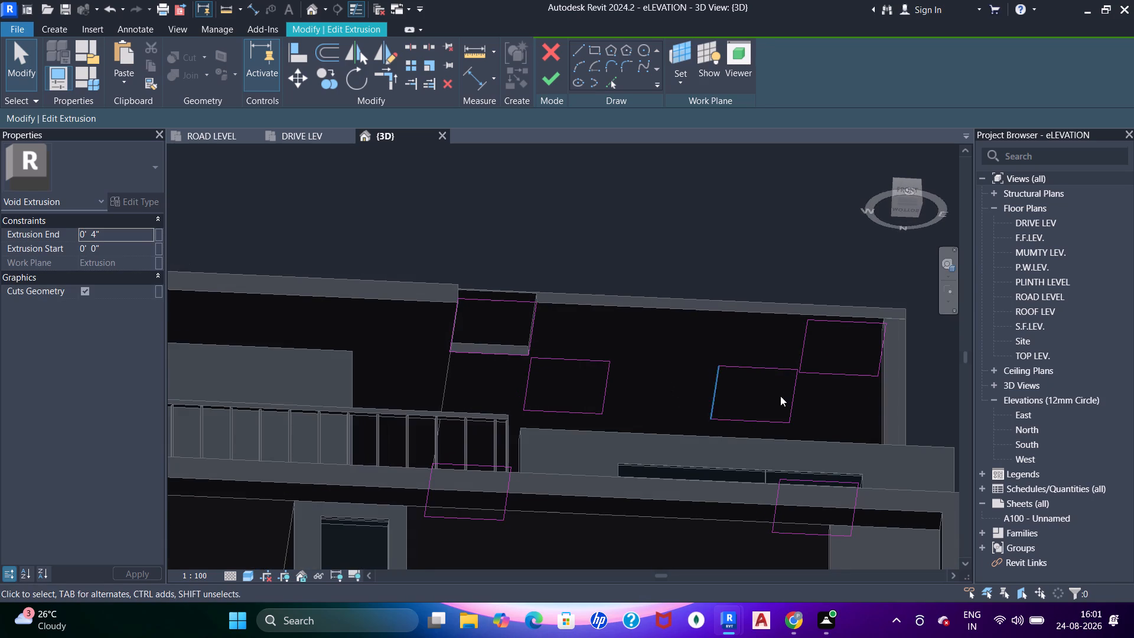
middle_click_drag(790, 396, 784, 406, "shift")
left_click_drag(697, 345, 784, 440)
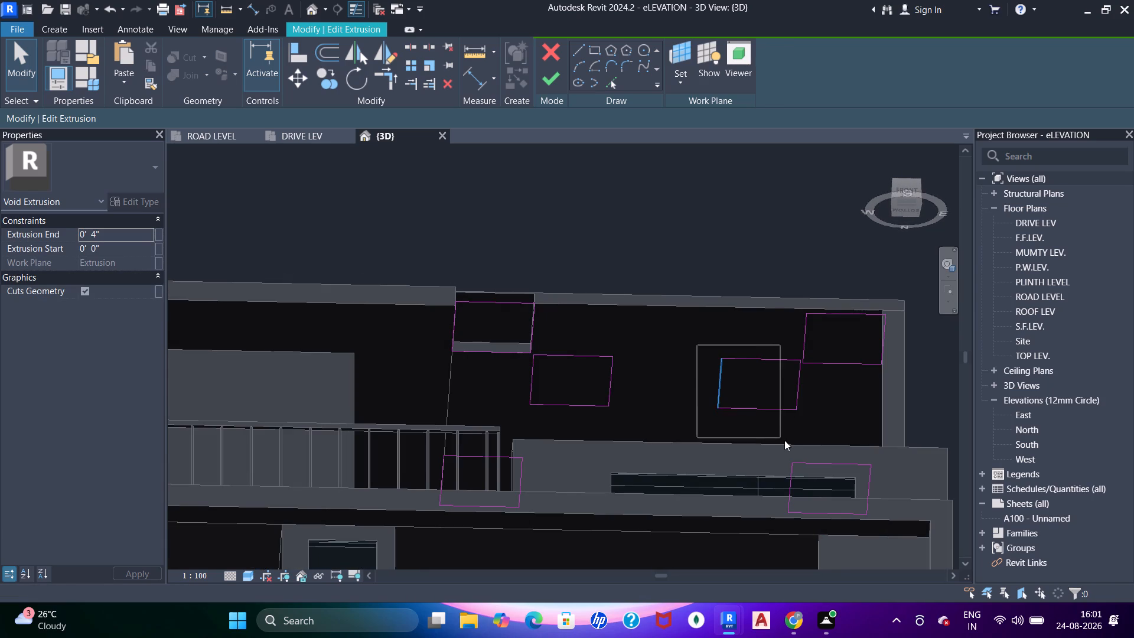
left_click_drag(784, 440, 806, 448)
key("Down")
key("Down")
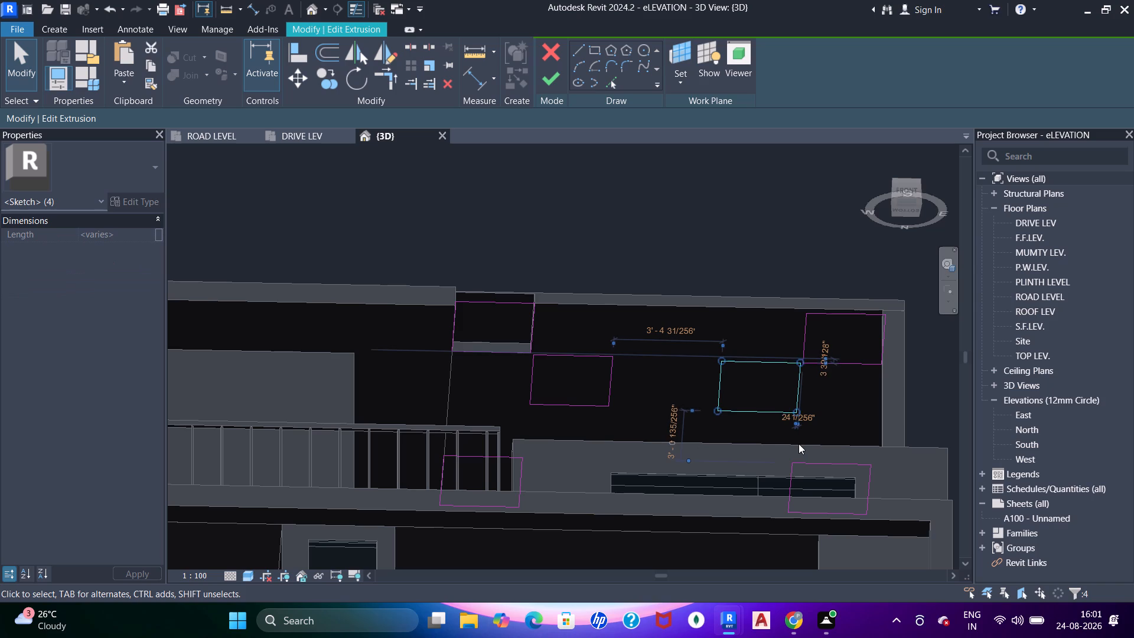
key("Down")
key("Down")
key("Escape")
scroll(746, 397, "down", 1)
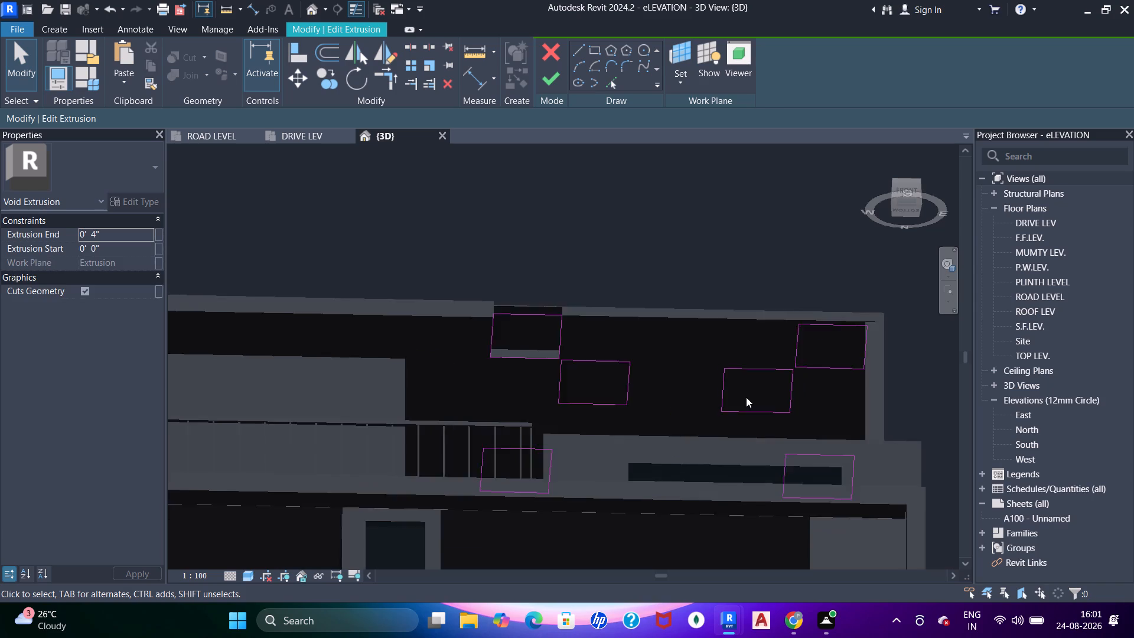
scroll(746, 397, "down", 1)
middle_click_drag(715, 379, 724, 378, "shift")
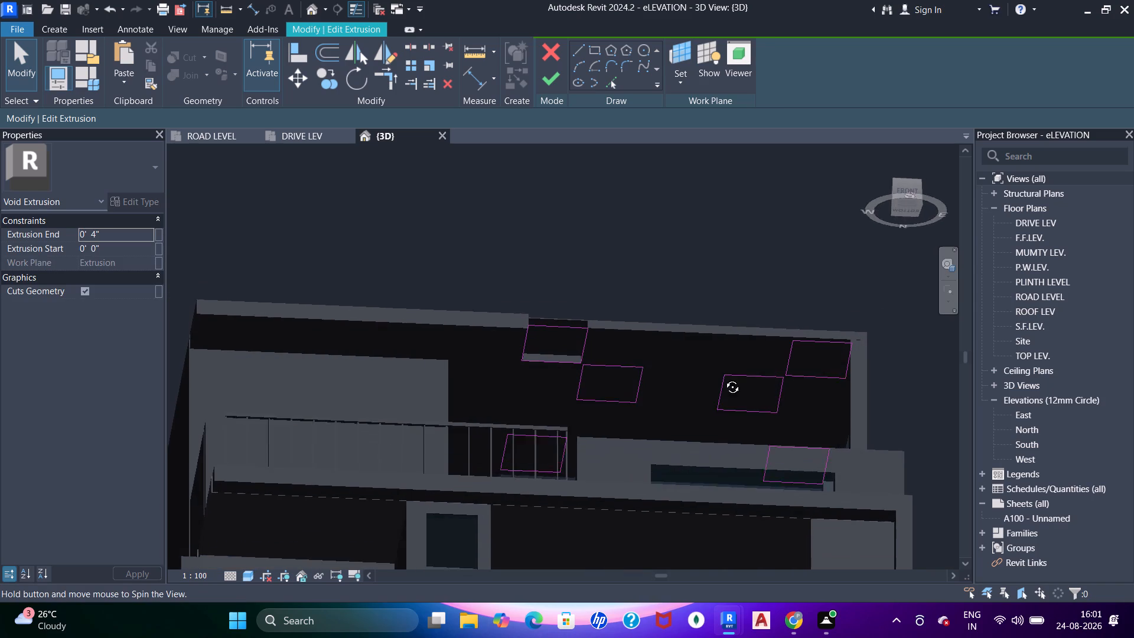
Finish the void extrusion sketch with the six rectangular openings in the pergola canopy.
middle_click_drag(724, 378, 724, 351, "shift")
middle_click_drag(724, 337, 573, 415, "shift")
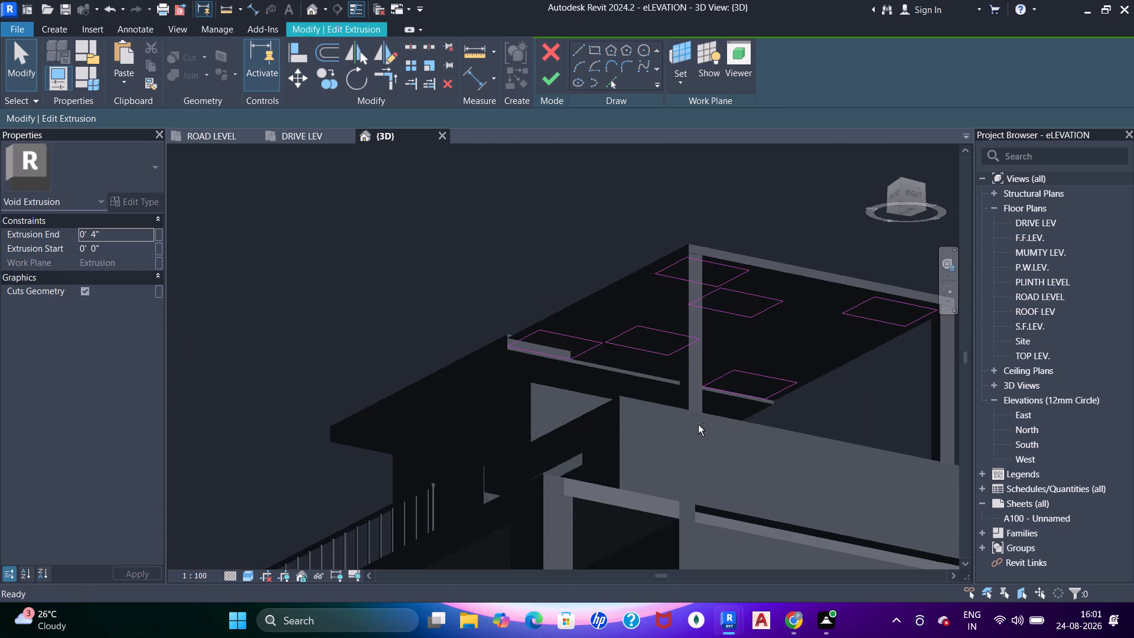
middle_click_drag(694, 420, 558, 408, "shift")
middle_click_drag(552, 401, 752, 464, "shift")
left_click(549, 77)
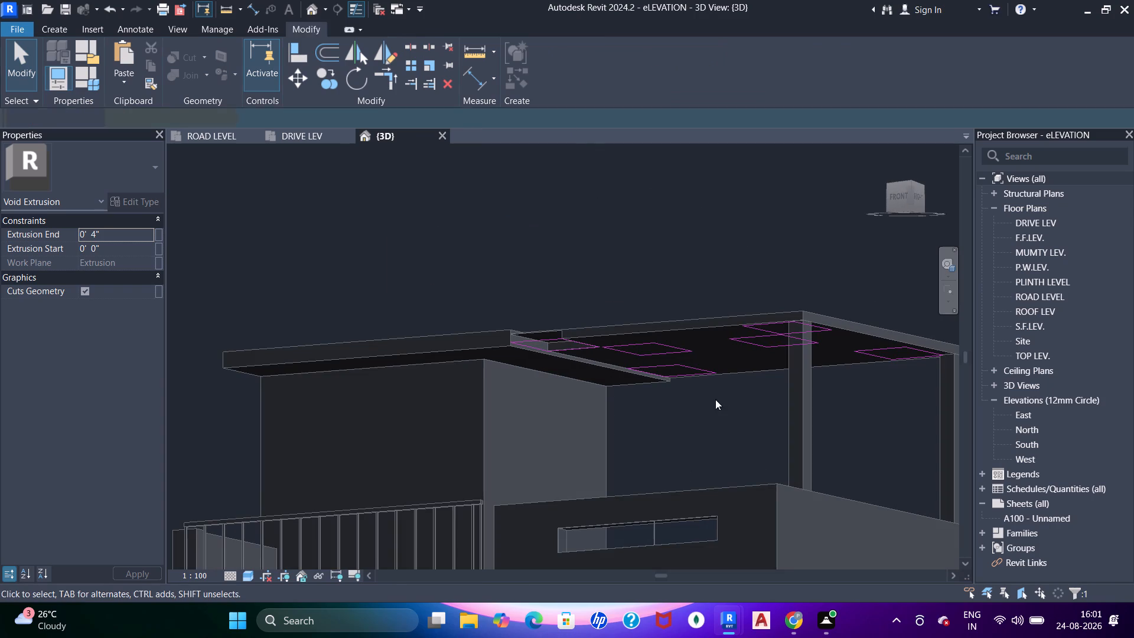
key("Escape")
Reopen the canopy's void extrusion sketch and delete all four lines of the inner rectangle nearer the L-shaped roof slab.
middle_click_drag(713, 413, 788, 323, "shift")
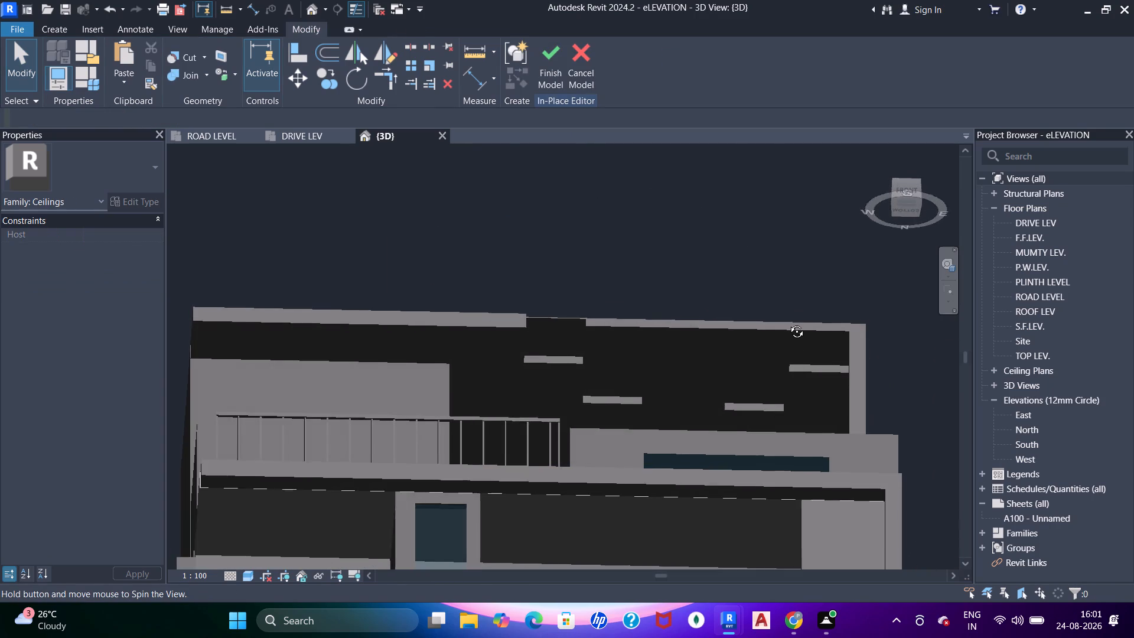
middle_click_drag(788, 323, 787, 451, "shift")
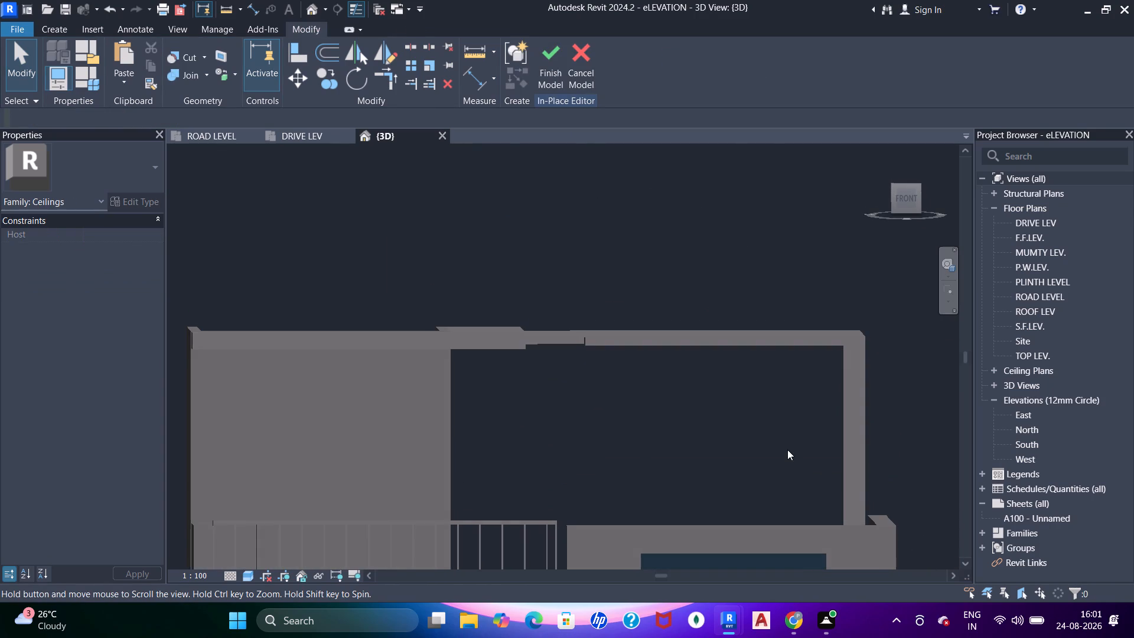
middle_click_drag(781, 448, 780, 448, "shift")
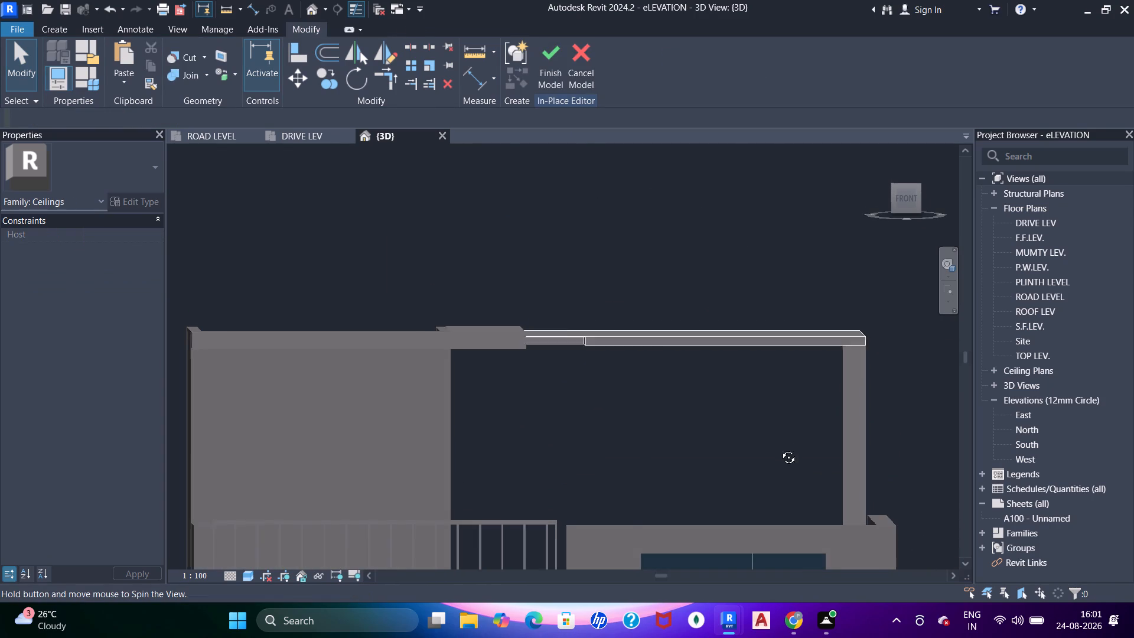
middle_click_drag(780, 448, 751, 347, "shift")
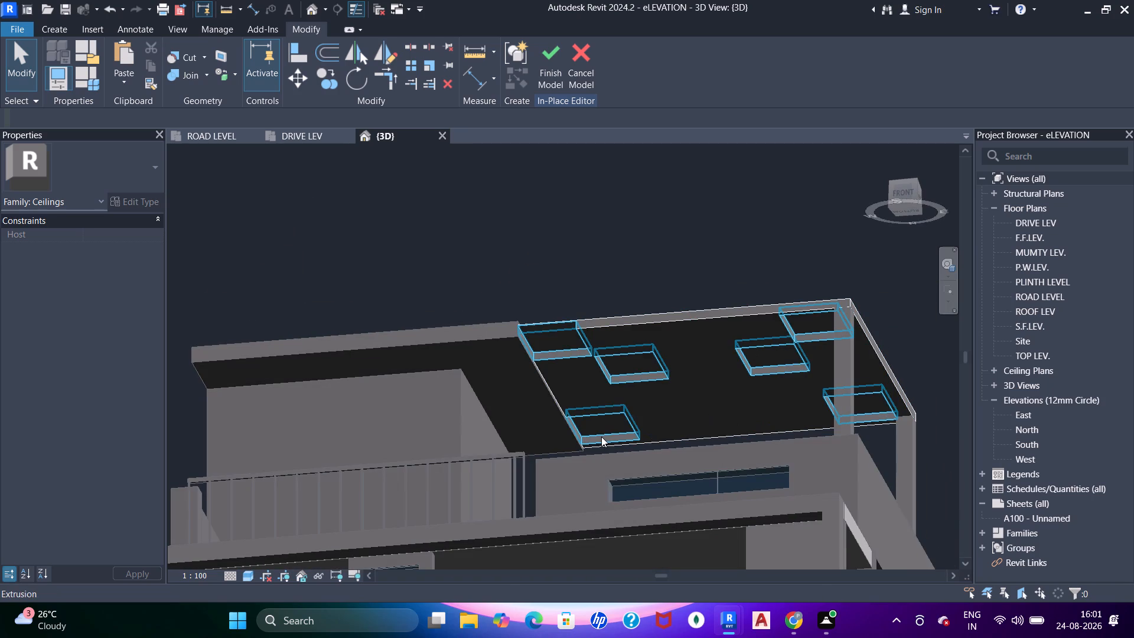
left_click(601, 437)
left_click(123, 236)
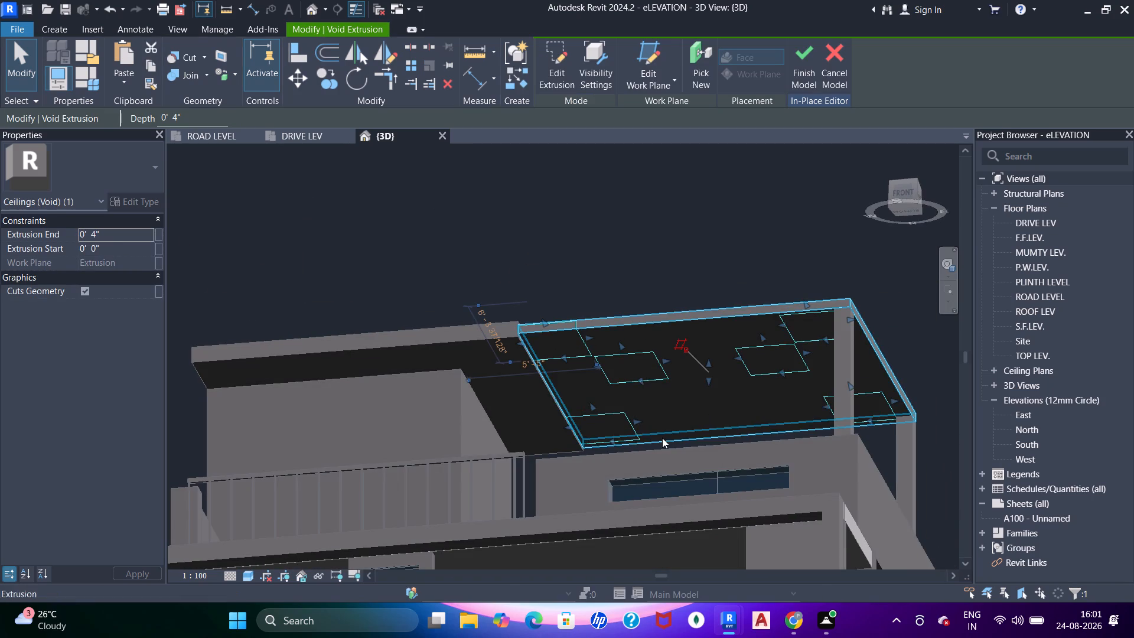
double_click(625, 359)
middle_click_drag(673, 405, 696, 400, "shift")
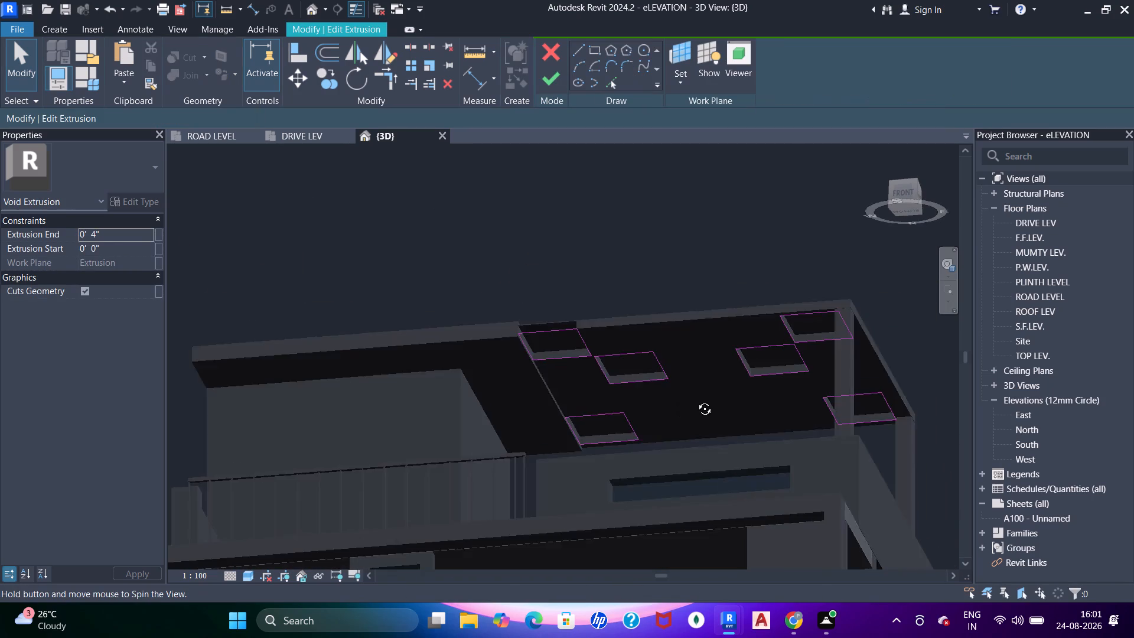
middle_click_drag(696, 400, 696, 396, "shift")
left_click_drag(669, 409, 585, 357)
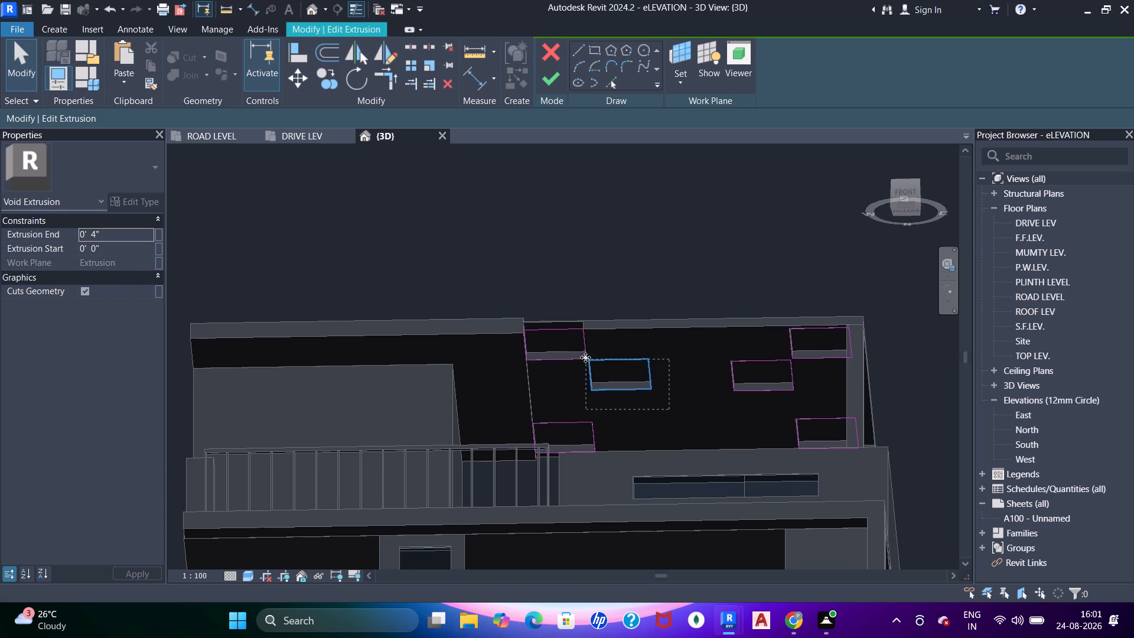
scroll(646, 387, "up", 2)
key("Escape")
left_click_drag(666, 349, 569, 424)
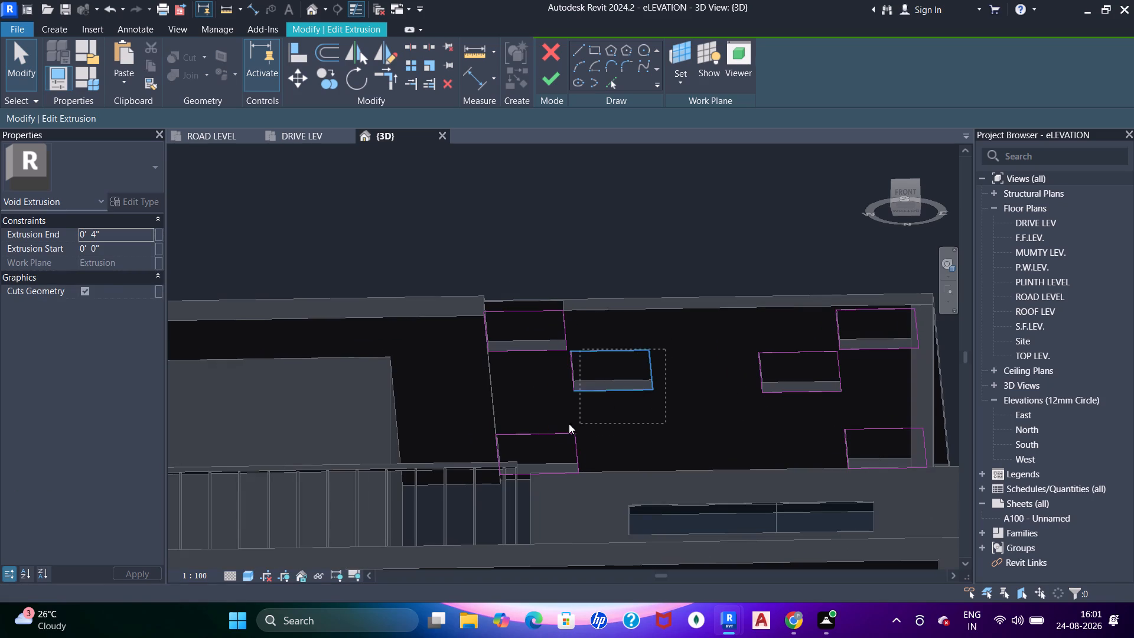
left_click_drag(569, 424, 565, 424)
scroll(606, 410, "up", 2)
key("Escape")
left_click_drag(700, 291, 607, 409)
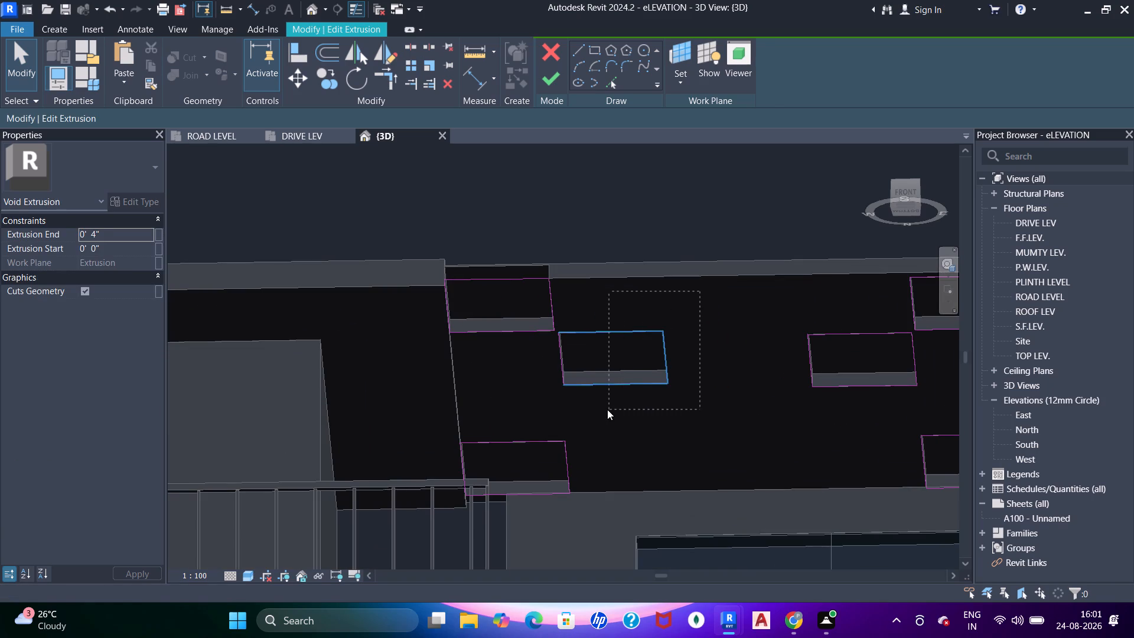
key("Delete")
left_click_drag(611, 412, 573, 389)
left_click_drag(611, 411, 549, 370)
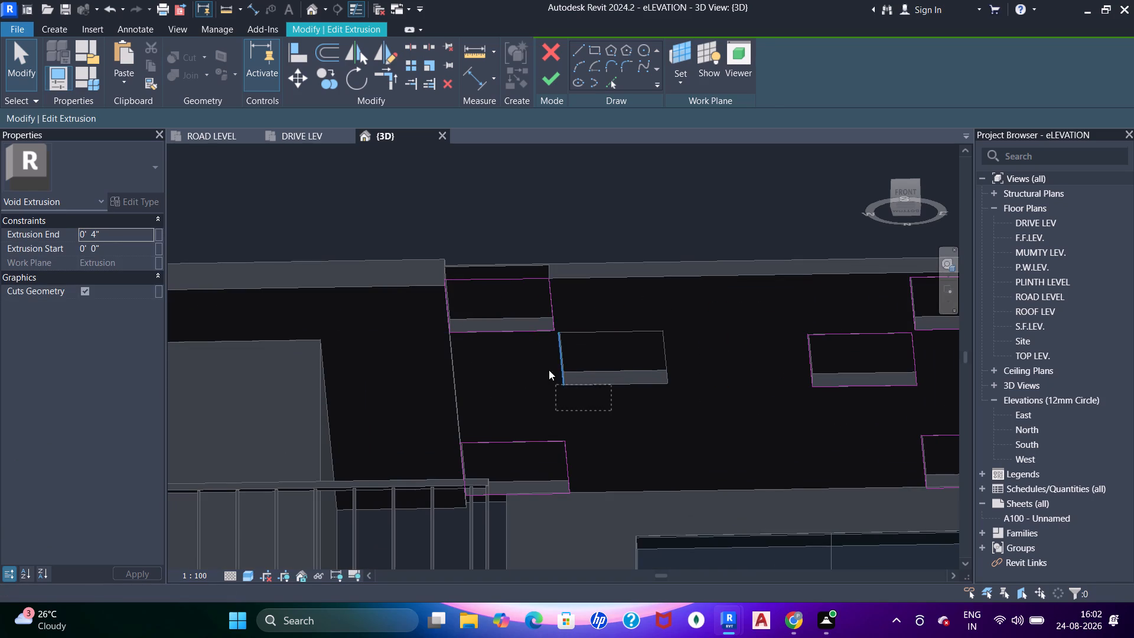
left_click_drag(549, 370, 548, 367)
key("Delete")
Delete the lines of the other inner rectangle, nearer the columns, from the void sketch.
middle_click_drag(682, 400, 545, 412)
scroll(634, 408, "up", 1)
left_click_drag(774, 428, 696, 276)
key("Delete")
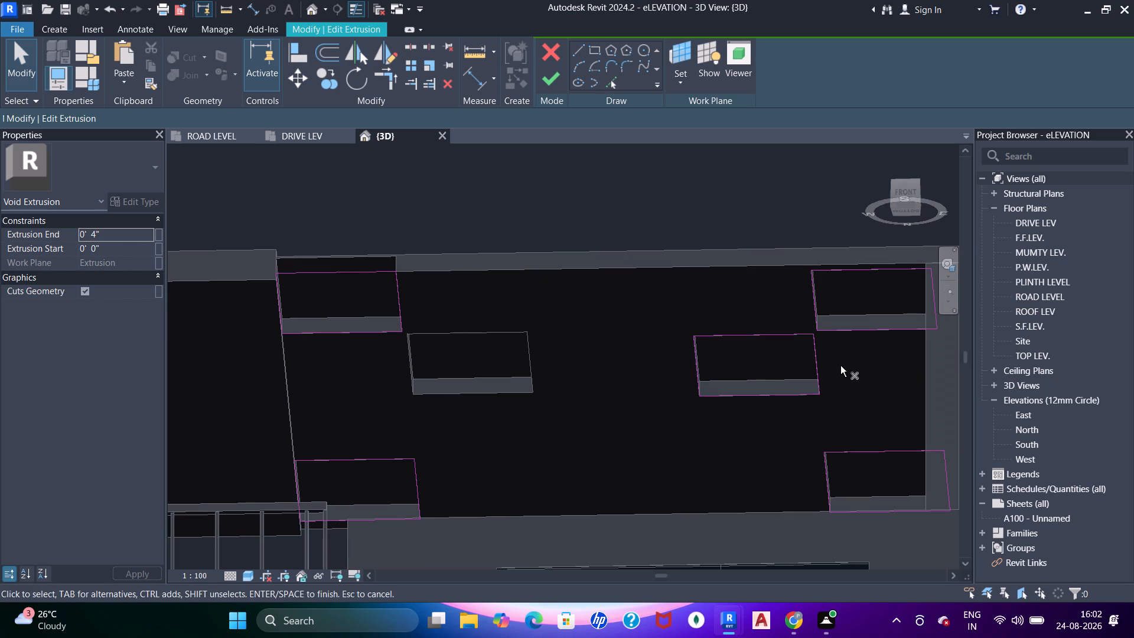
left_click_drag(845, 380, 743, 357)
key("Delete")
left_click_drag(799, 446, 770, 419)
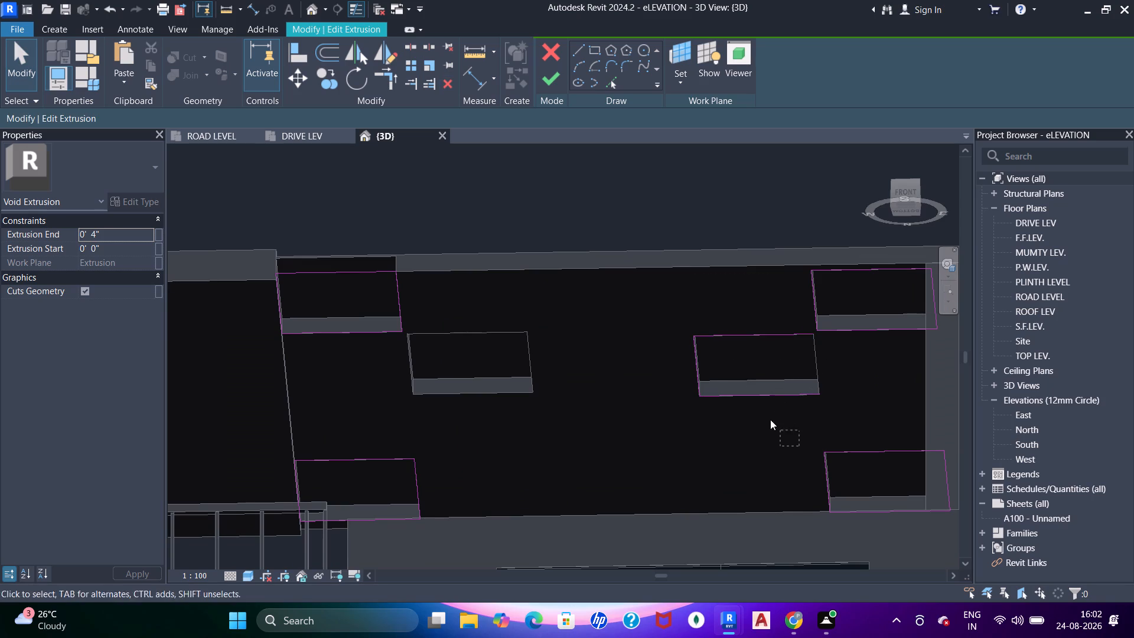
left_click_drag(770, 419, 709, 299)
key("Delete")
scroll(561, 331, "down", 3)
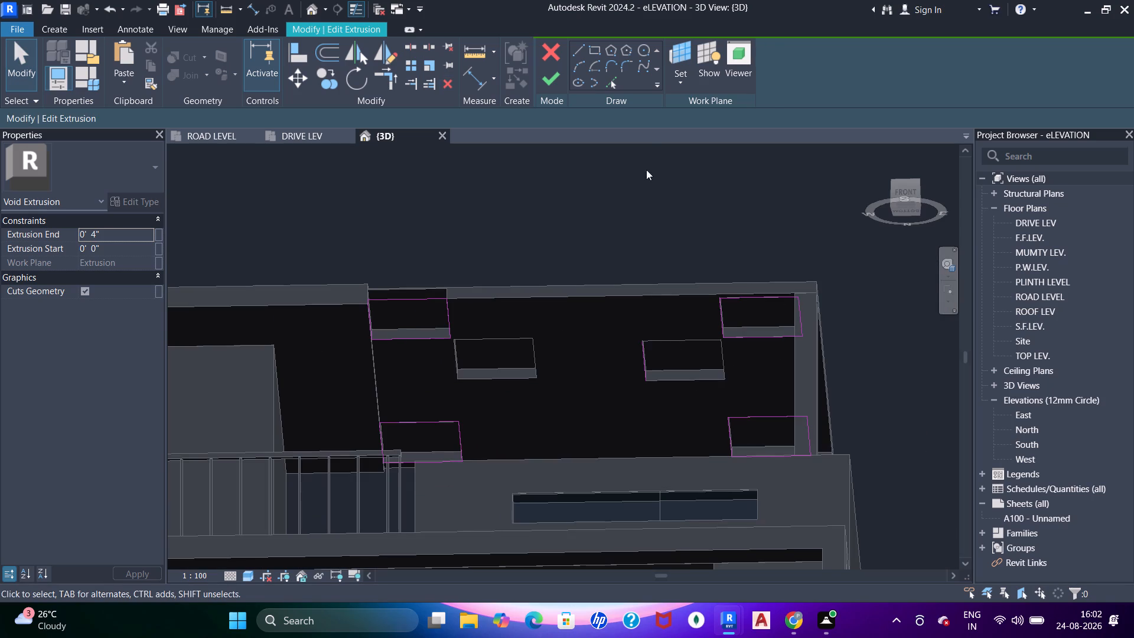
Delete the leftover side line of the inner rectangle near the columns and finish the void sketch.
left_click(549, 74)
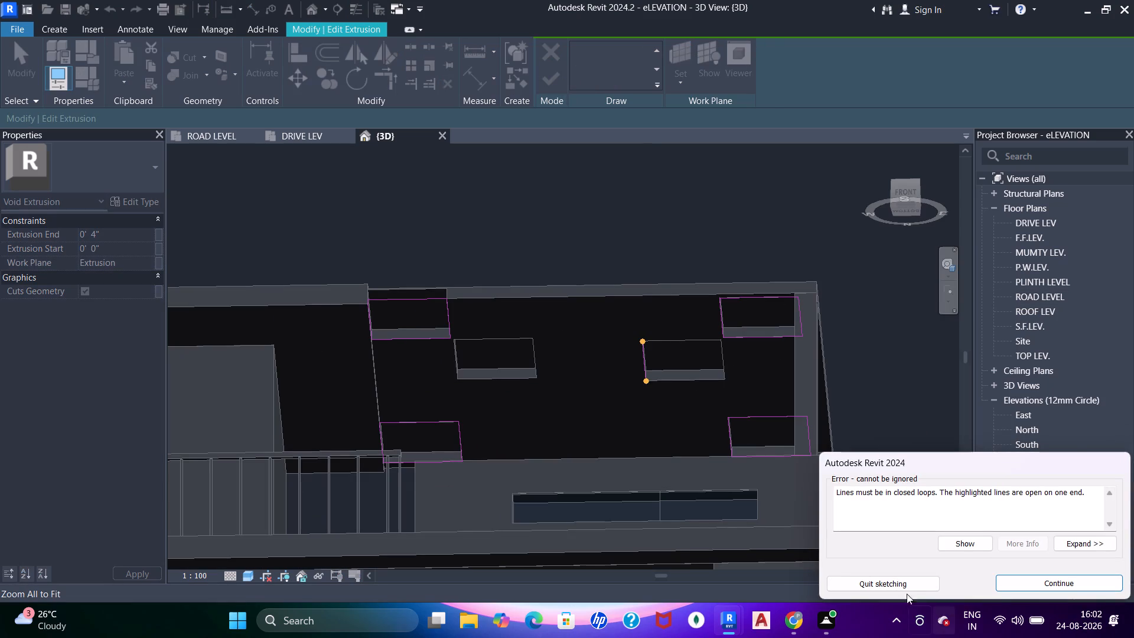
left_click(1011, 581)
left_click_drag(666, 403, 552, 301)
key("Home")
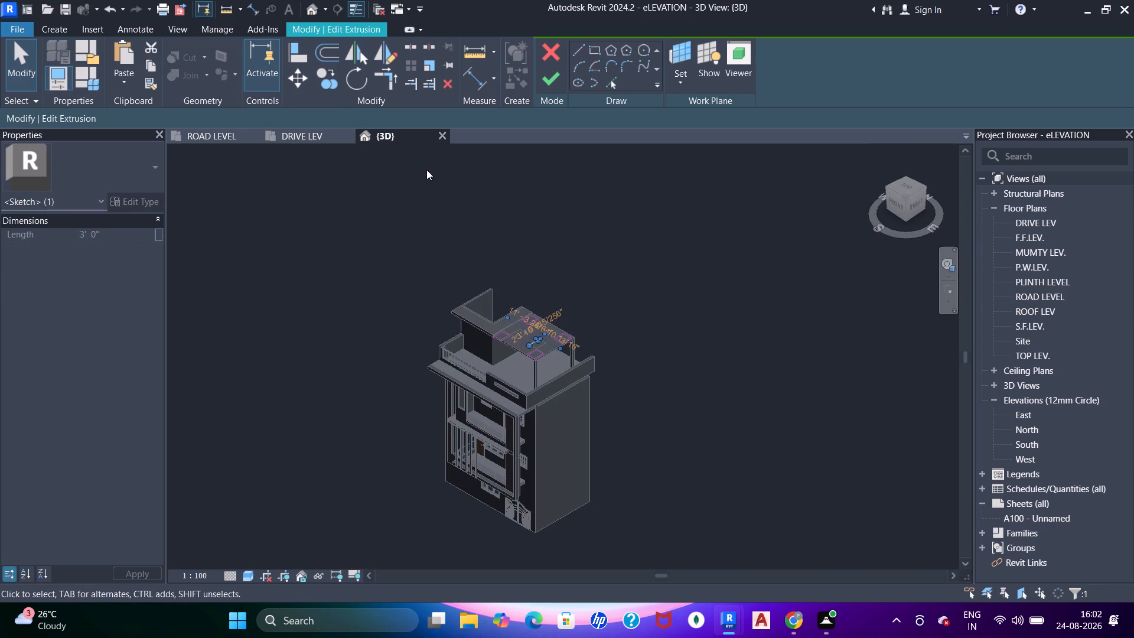
key("Delete")
left_click(559, 76)
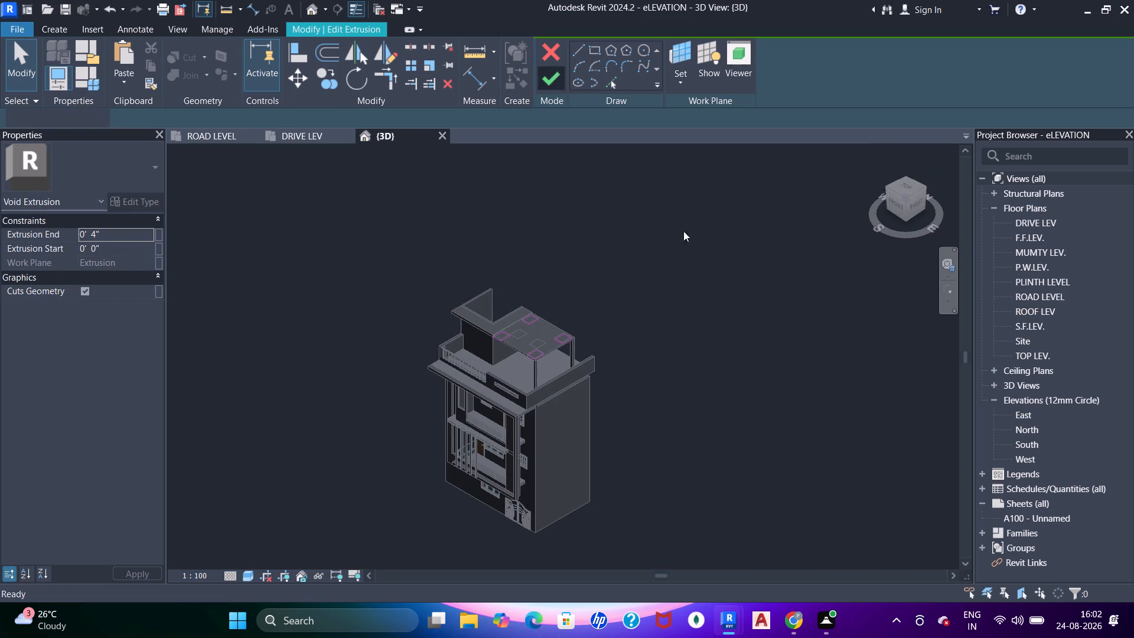
Set the canopy void's extrusion end to 5".
left_click(123, 241)
type("5\"")
key("Return")
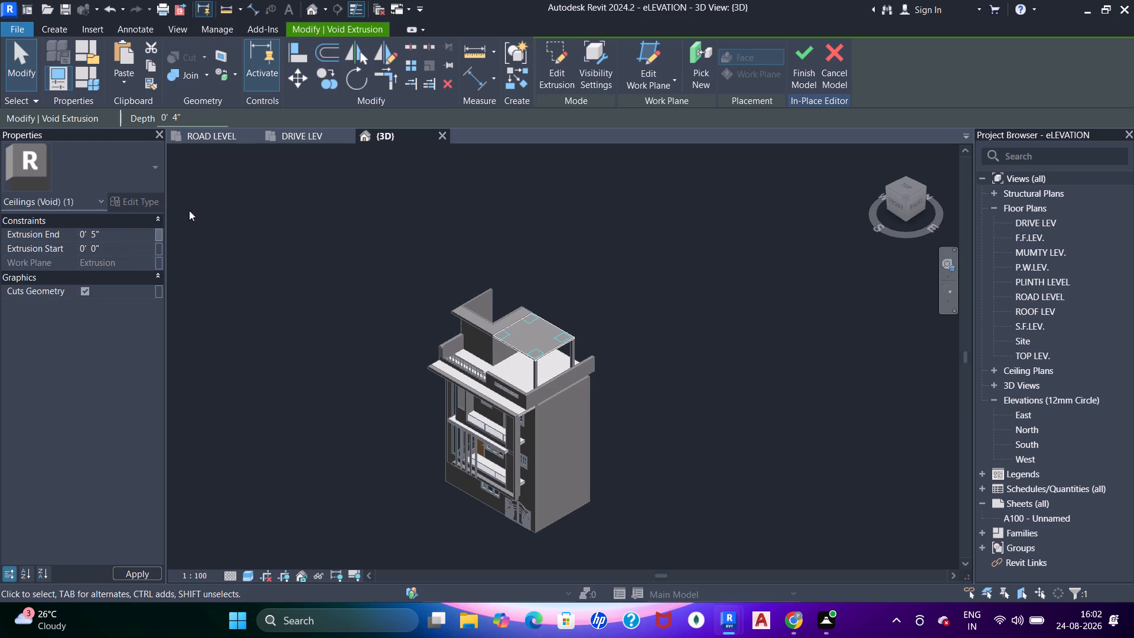
key("Escape")
In the void sketch, nudge the front opening beside the L-shaped slab nine increments toward the rear, clear of the canopy's front edge, and finish editing.
middle_click_drag(421, 361, 553, 361, "shift")
scroll(551, 346, "up", 5)
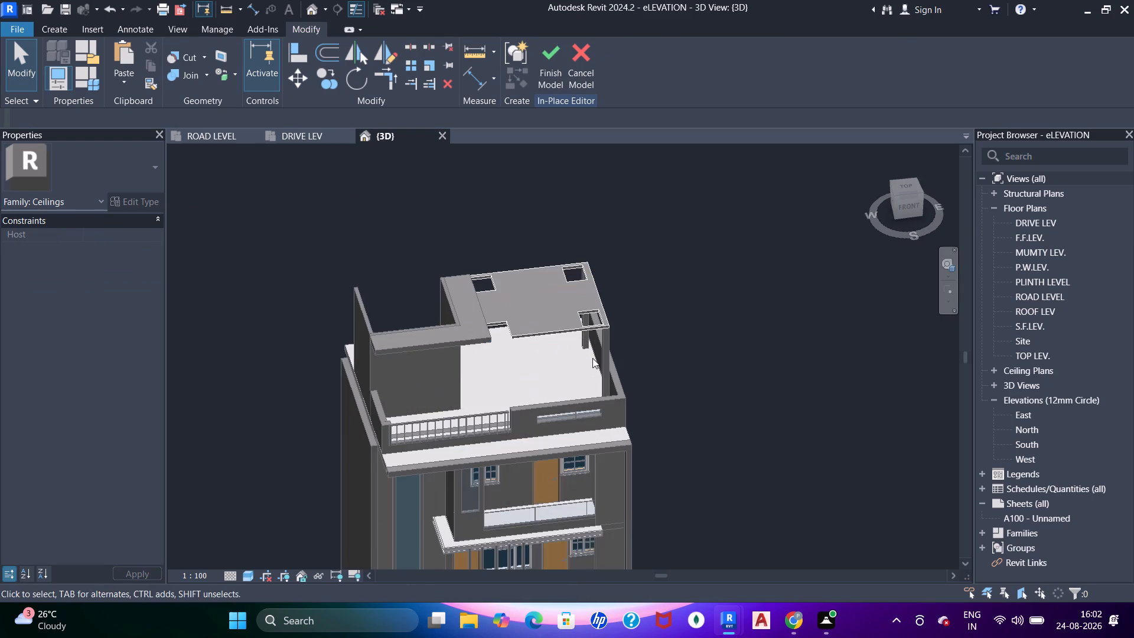
middle_click_drag(591, 355, 566, 383, "shift")
scroll(486, 346, "up", 4)
left_click(487, 345)
scroll(501, 351, "up", 4)
middle_click_drag(501, 351, 504, 370)
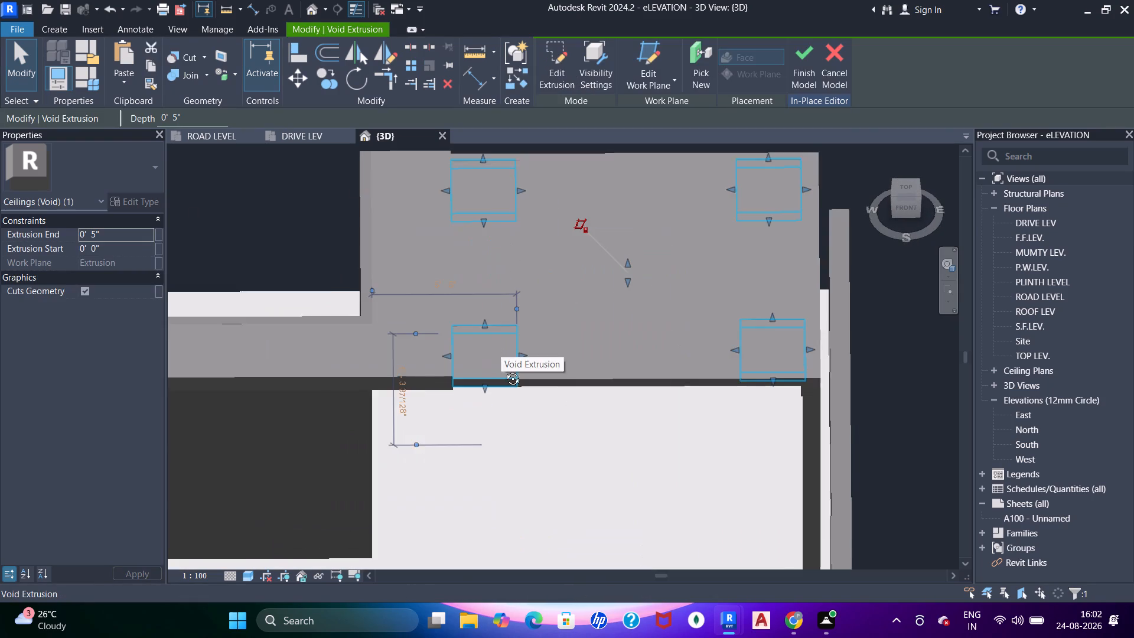
middle_click_drag(504, 370, 506, 393)
double_click(509, 361)
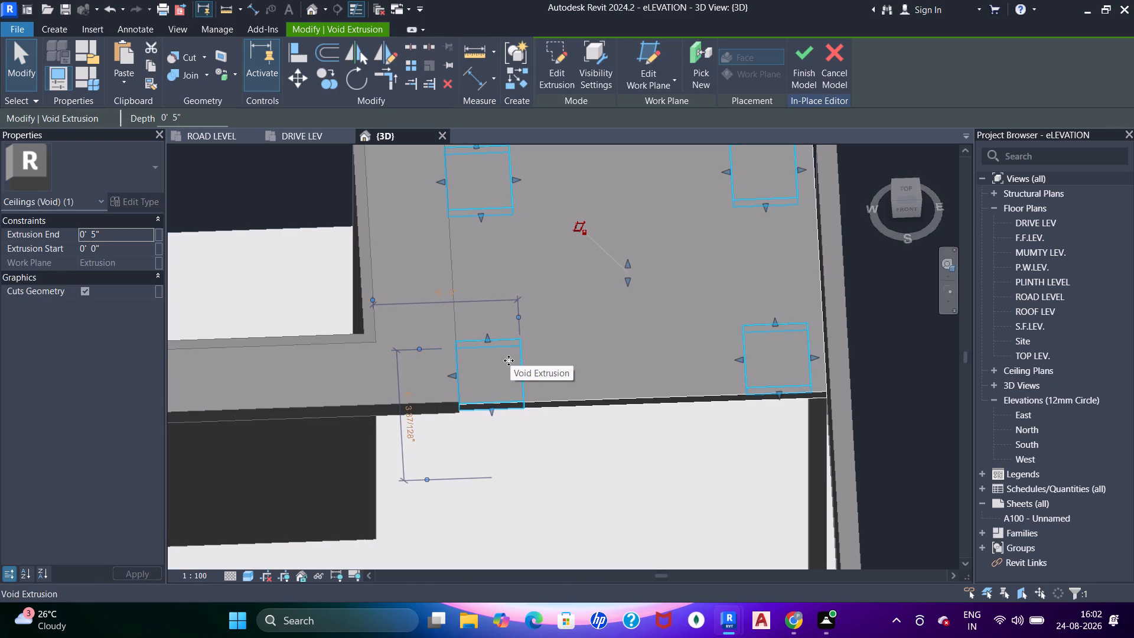
double_click(517, 366)
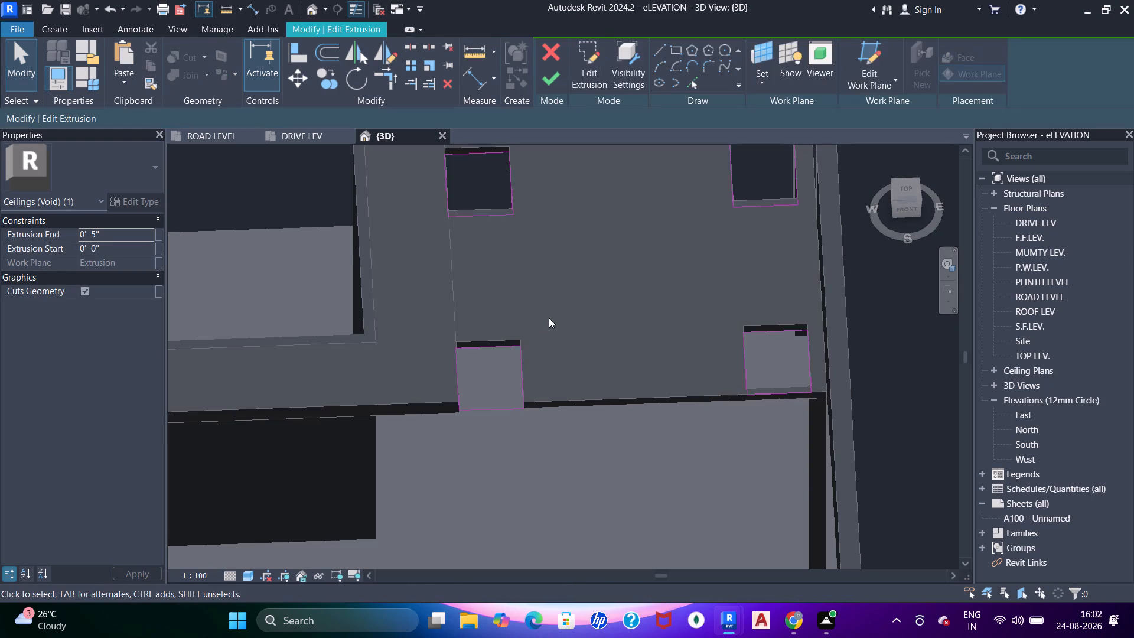
left_click_drag(548, 311, 429, 437)
key("Up")
key("Up")
key("Up")
key("Up")
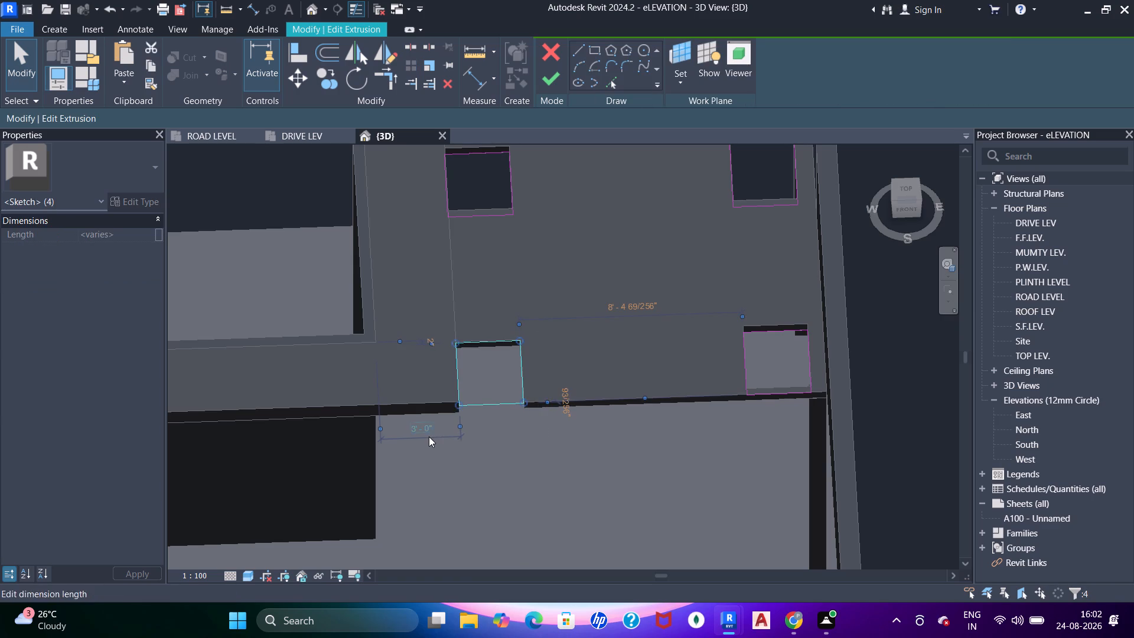
key("Up")
key("Up")
key("Up")
key("Up")
key("Up")
left_click(556, 83)
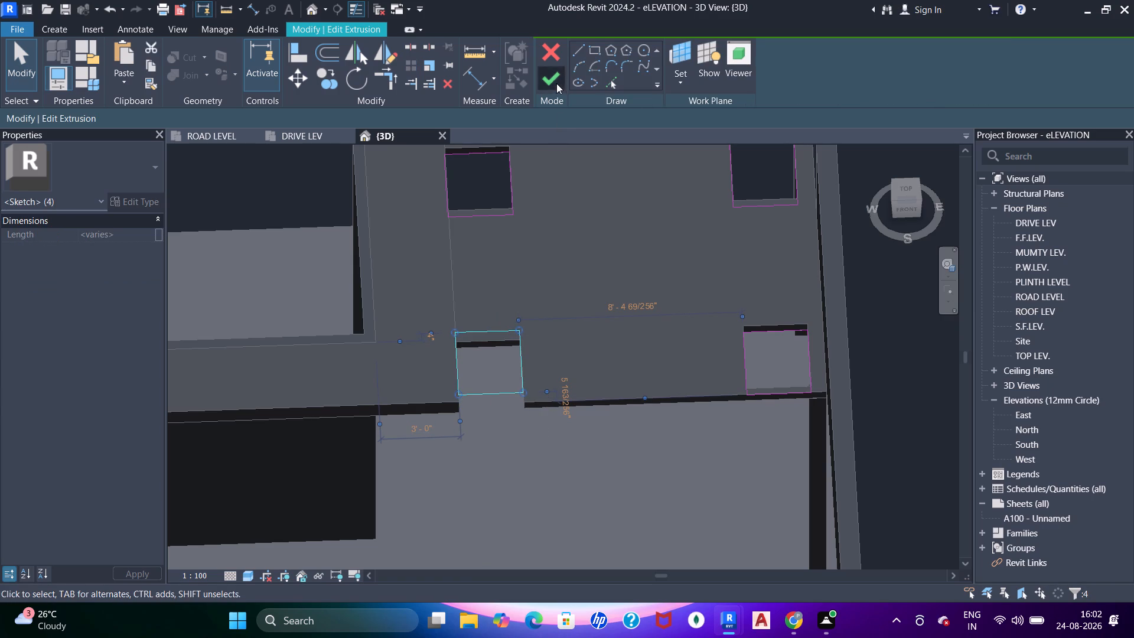
key("Escape")
Reopen the void sketch and nudge the front slab-side opening four increments east, away from the L-shaped slab.
middle_click_drag(579, 426, 578, 311, "shift")
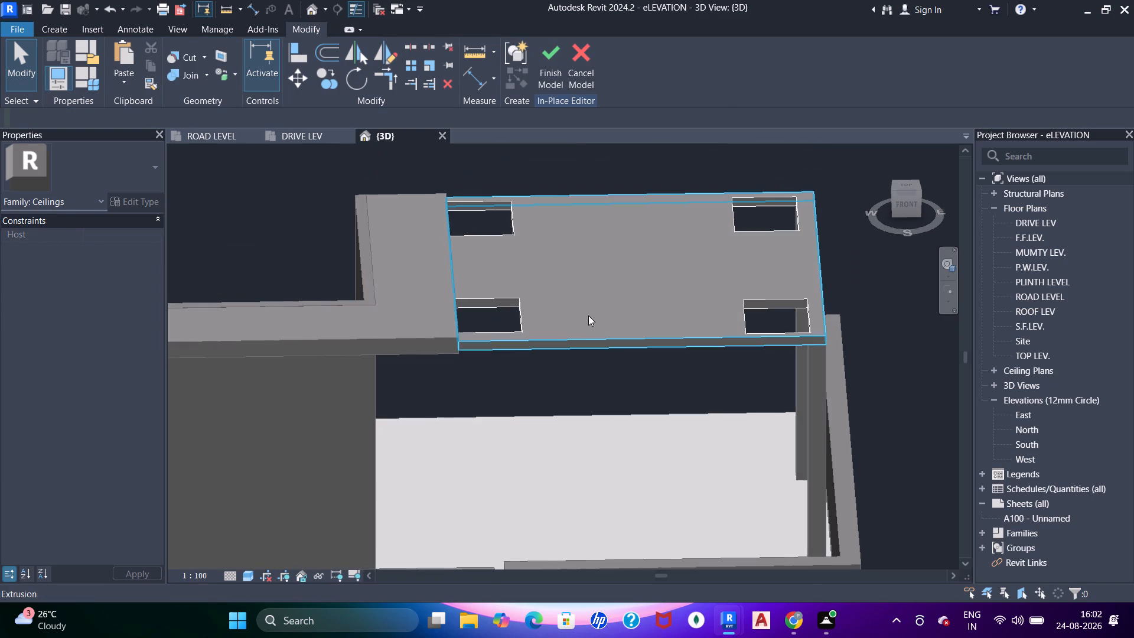
middle_click_drag(566, 334, 783, 395, "shift")
middle_click_drag(660, 331, 671, 479, "shift")
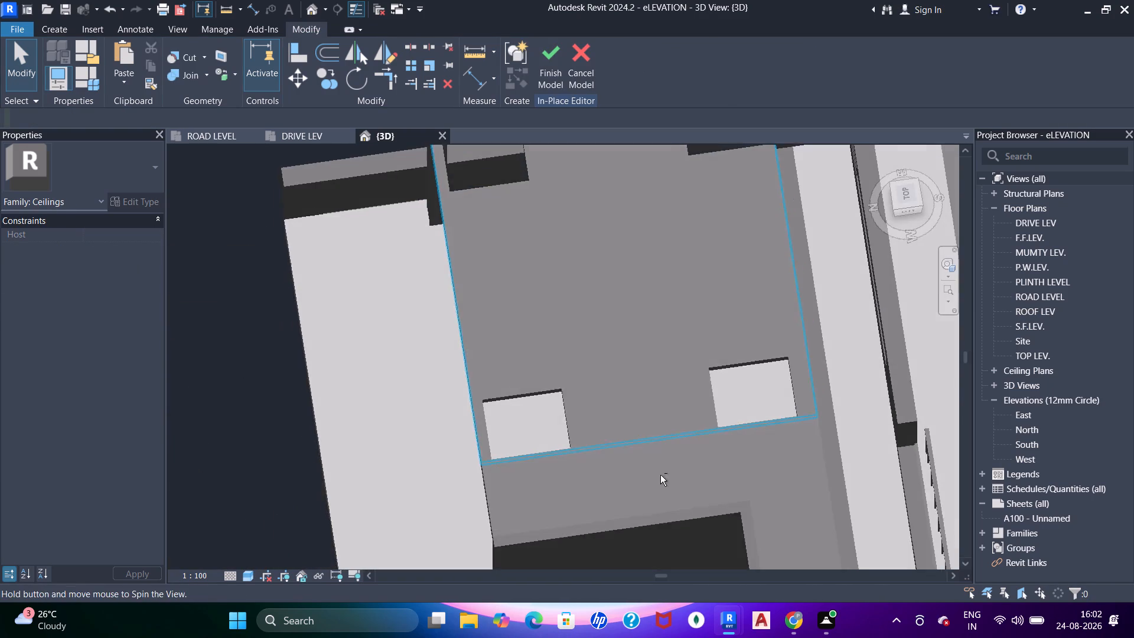
middle_click_drag(650, 336, 656, 430, "shift")
middle_click_drag(668, 259, 705, 321)
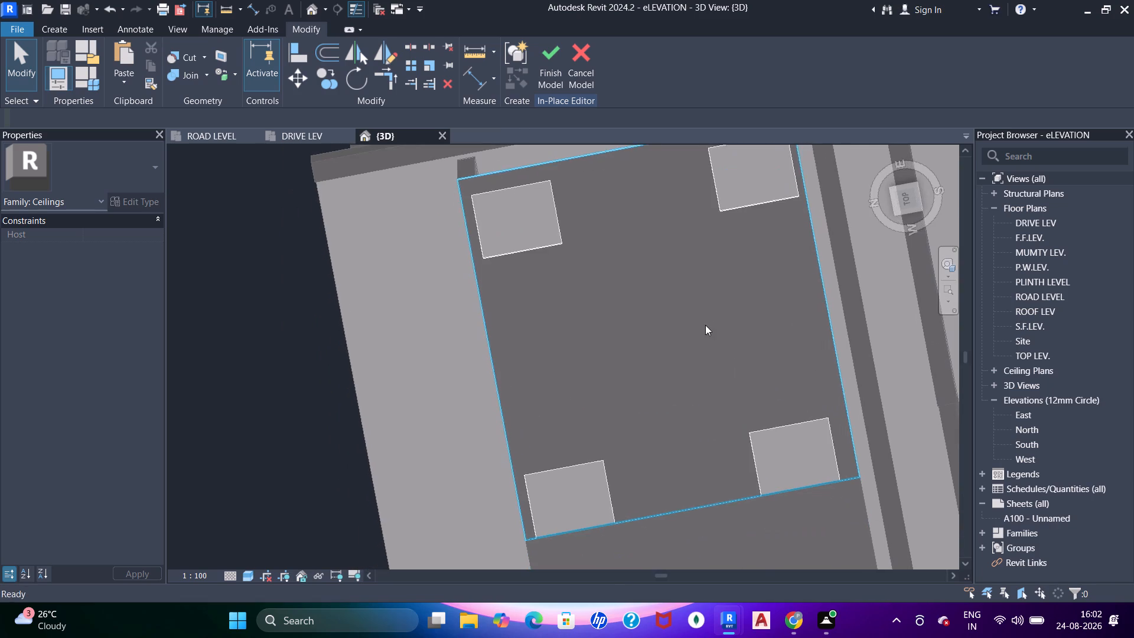
middle_click_drag(796, 424, 754, 330, "shift")
left_click(769, 480)
left_click(754, 462)
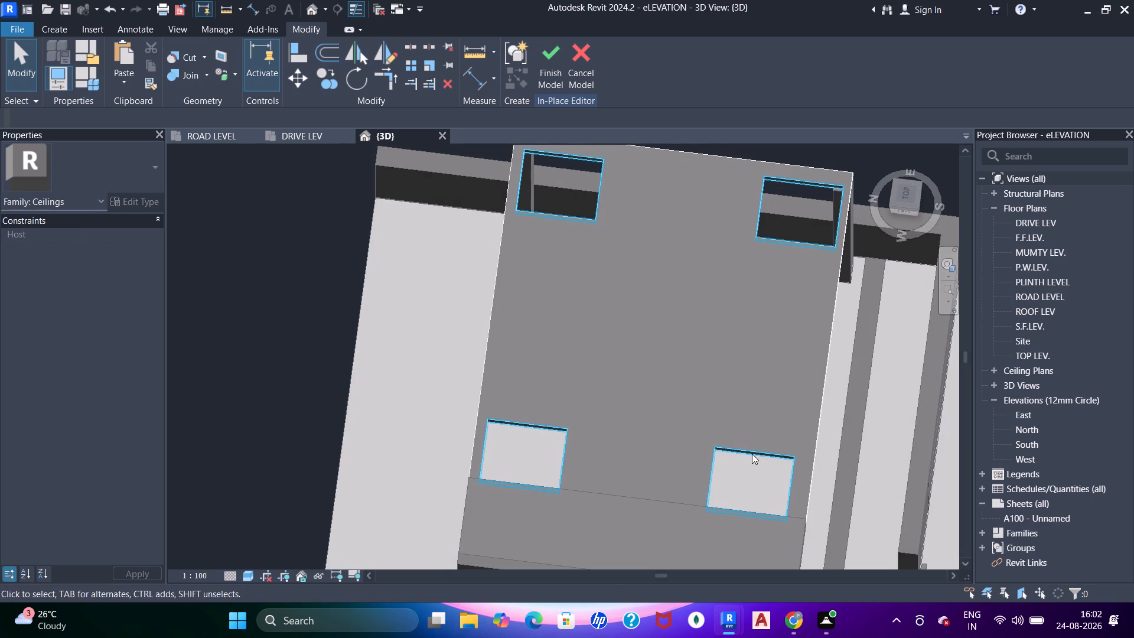
double_click(752, 454)
double_click(777, 454)
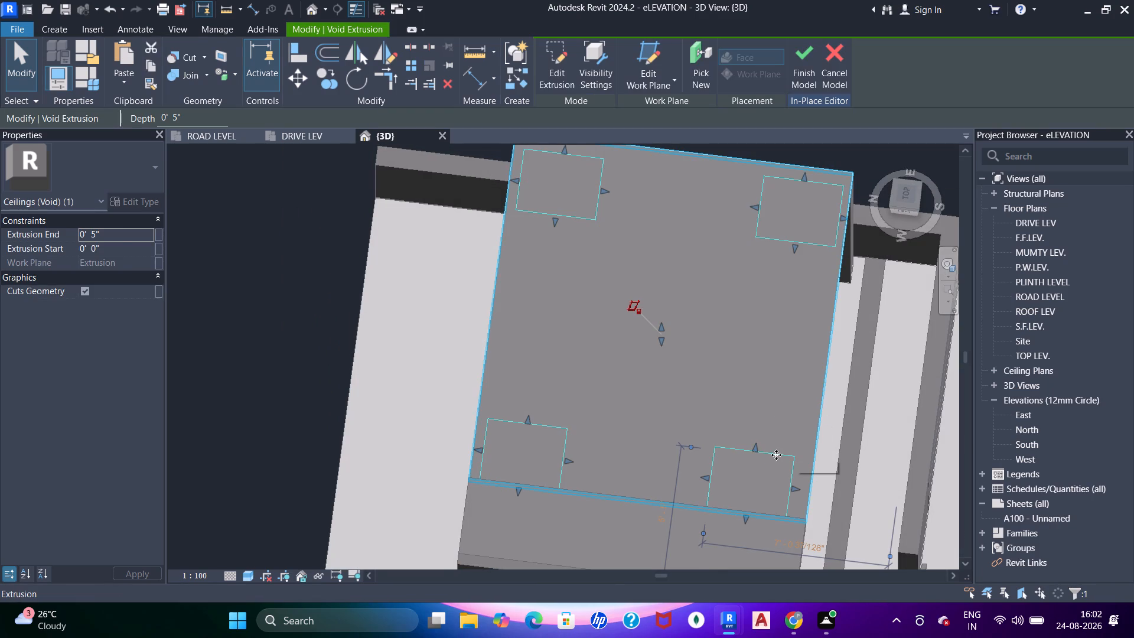
scroll(758, 382, "down", 3)
middle_click_drag(751, 390, 754, 468, "shift")
double_click(767, 442)
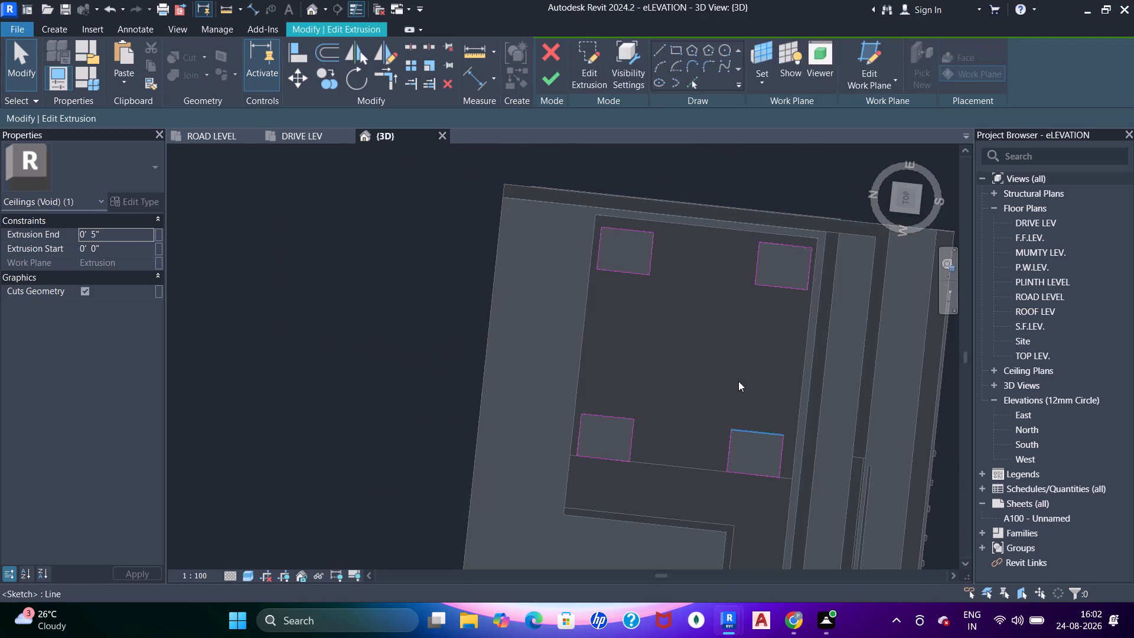
middle_click_drag(757, 403, 773, 396)
left_click_drag(832, 381, 692, 487)
key("Up")
key("Up")
key("Up")
key("Up")
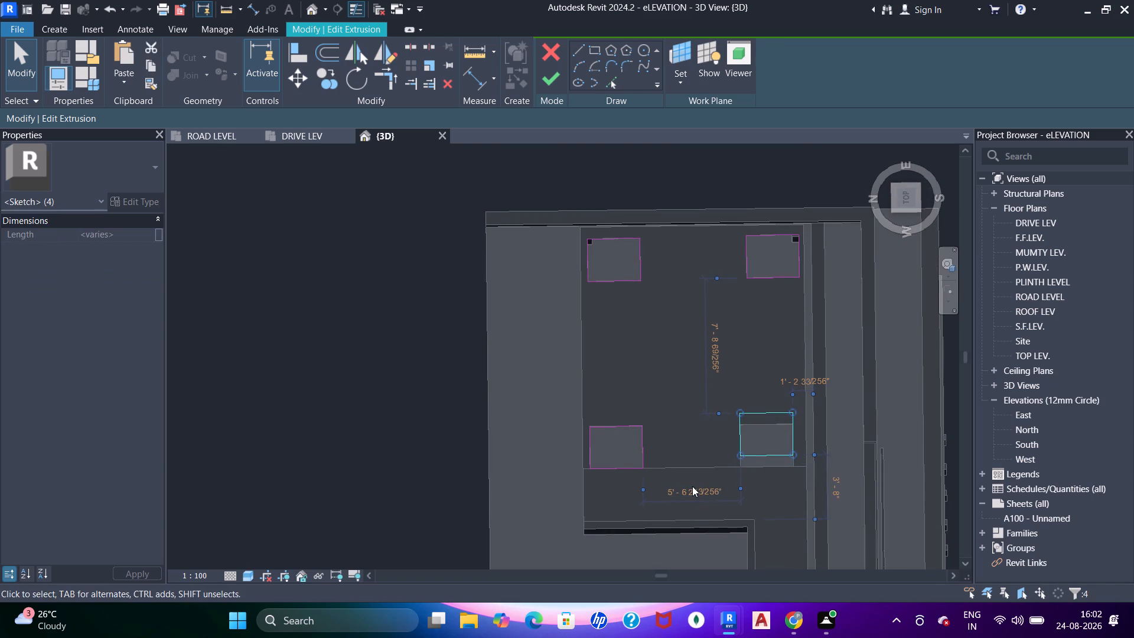
Nudge the rear slab-side opening four increments east, to 3'-8" from the slab's inner edge.
left_click_drag(660, 414, 551, 506)
key("Up")
key("Up")
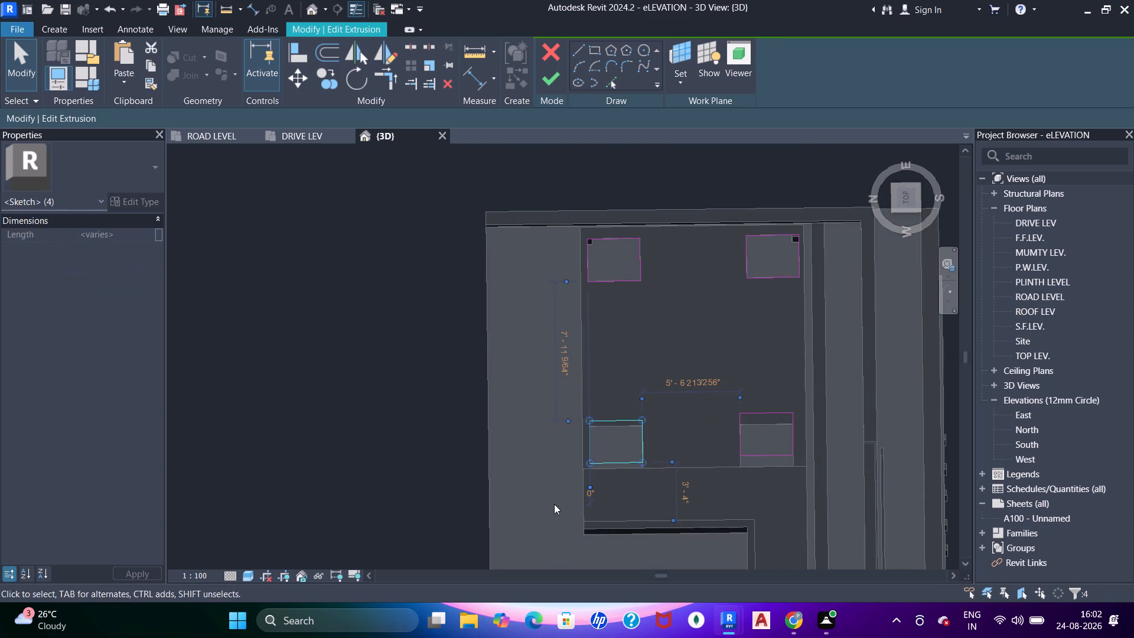
key("Up")
key("Up")
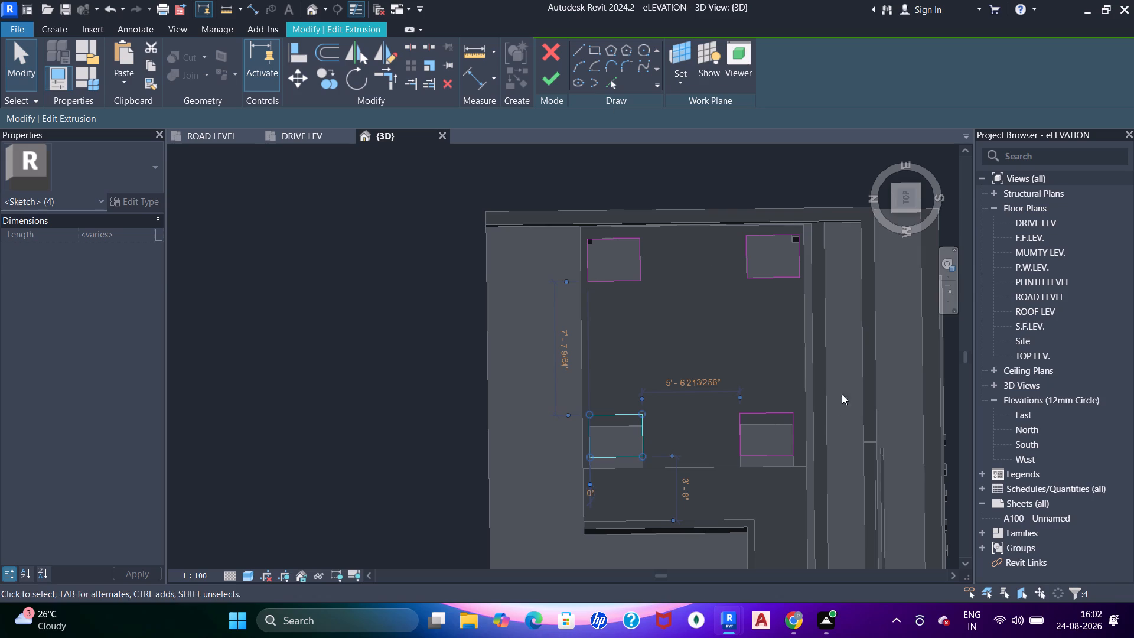
Nudge the front slab-side opening two increments south toward the canopy's front edge, about 5'-10" from the rear slab-side opening.
left_click_drag(821, 389, 686, 486)
key("Right")
key("Right")
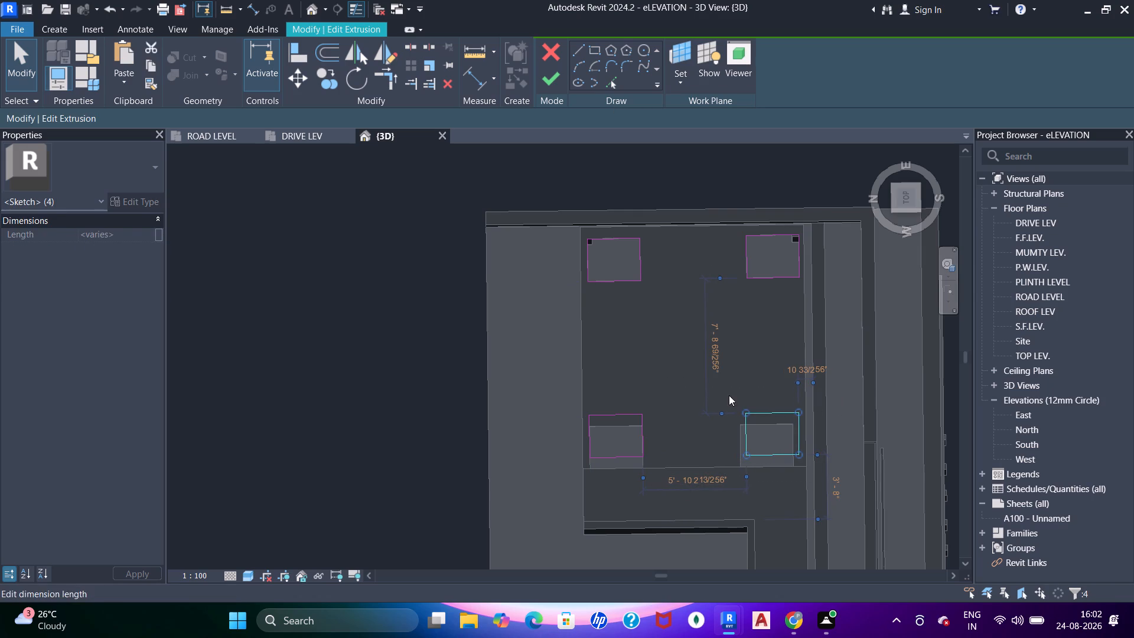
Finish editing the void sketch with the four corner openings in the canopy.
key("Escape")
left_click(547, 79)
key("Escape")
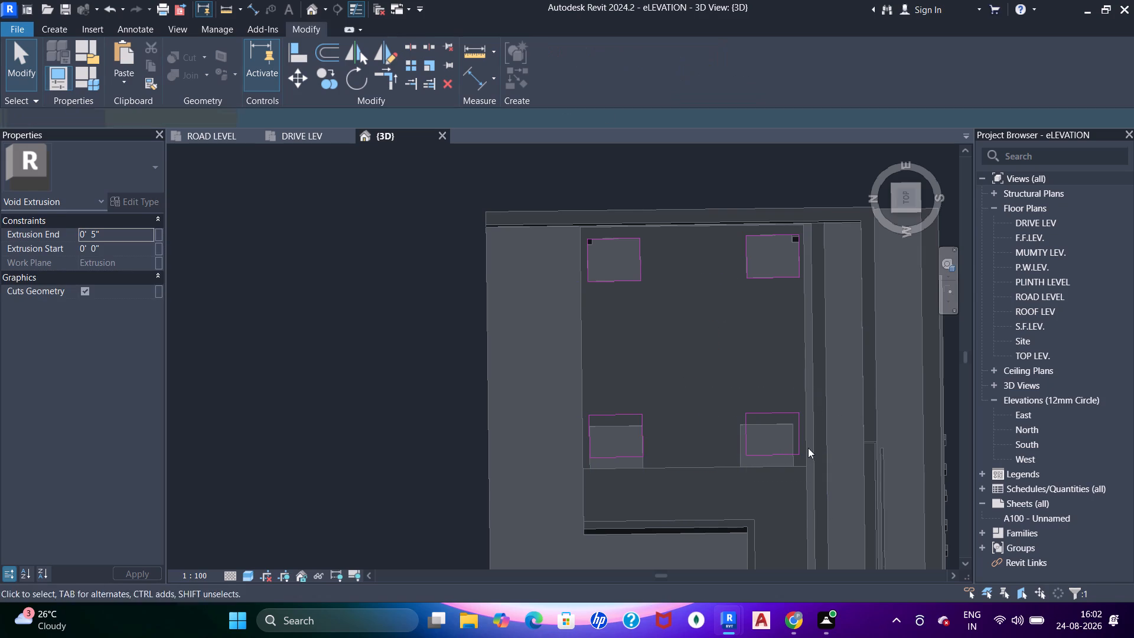
Examine the canopy's four corner openings in 3D and compare them with the pergola in the reference render.
middle_click_drag(803, 457, 680, 259, "shift")
middle_click_drag(757, 464, 678, 379, "shift")
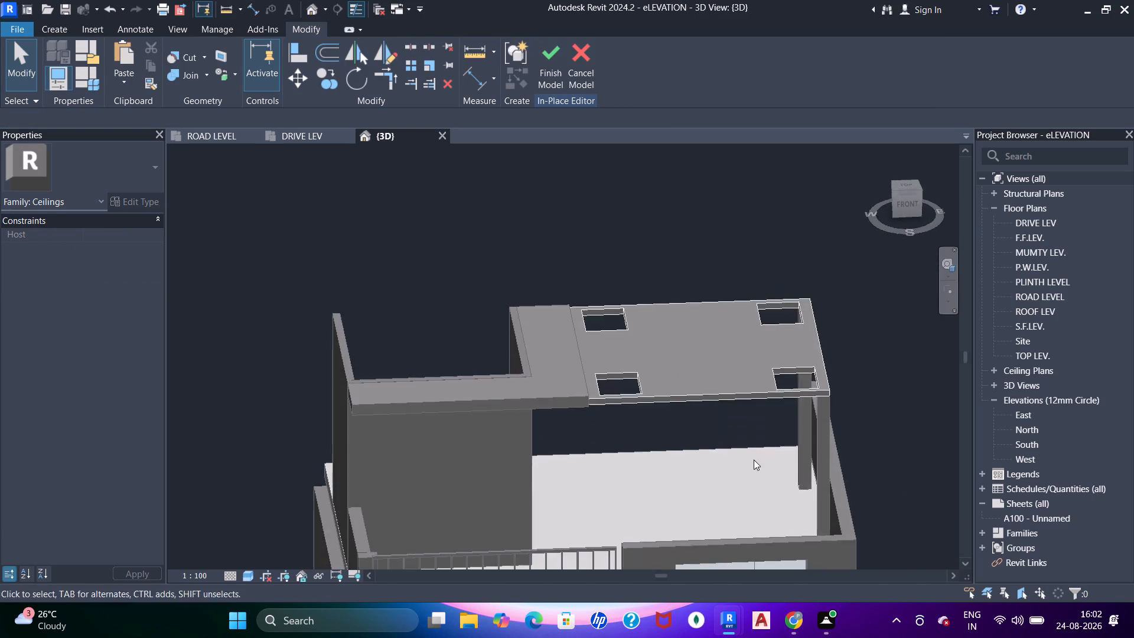
middle_click_drag(754, 460, 693, 428, "shift")
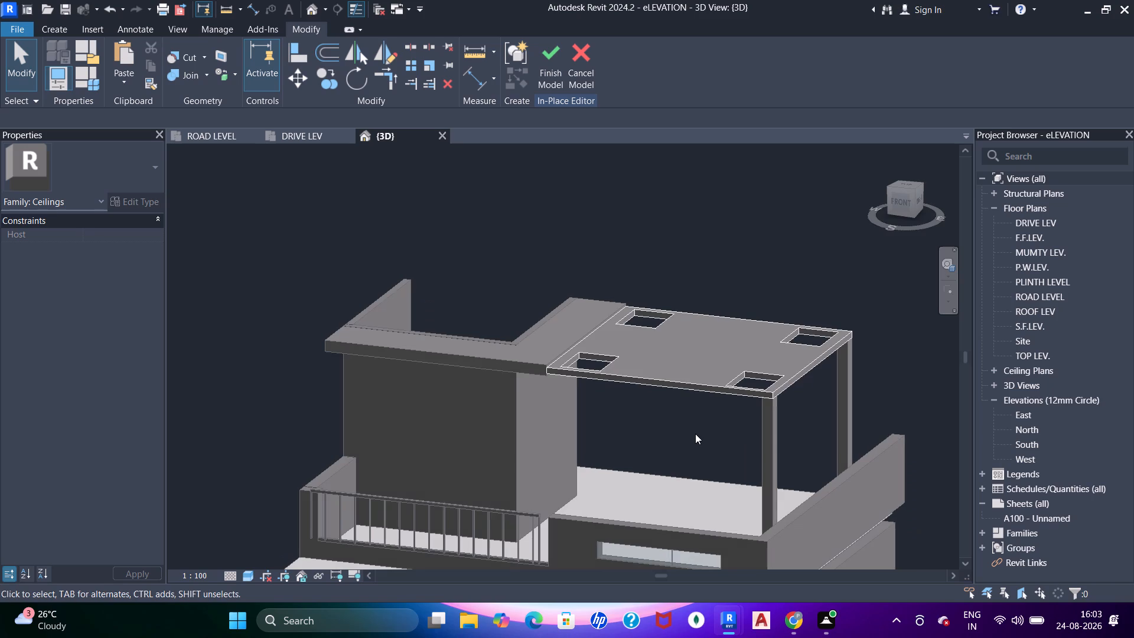
middle_click_drag(631, 434, 570, 474, "shift")
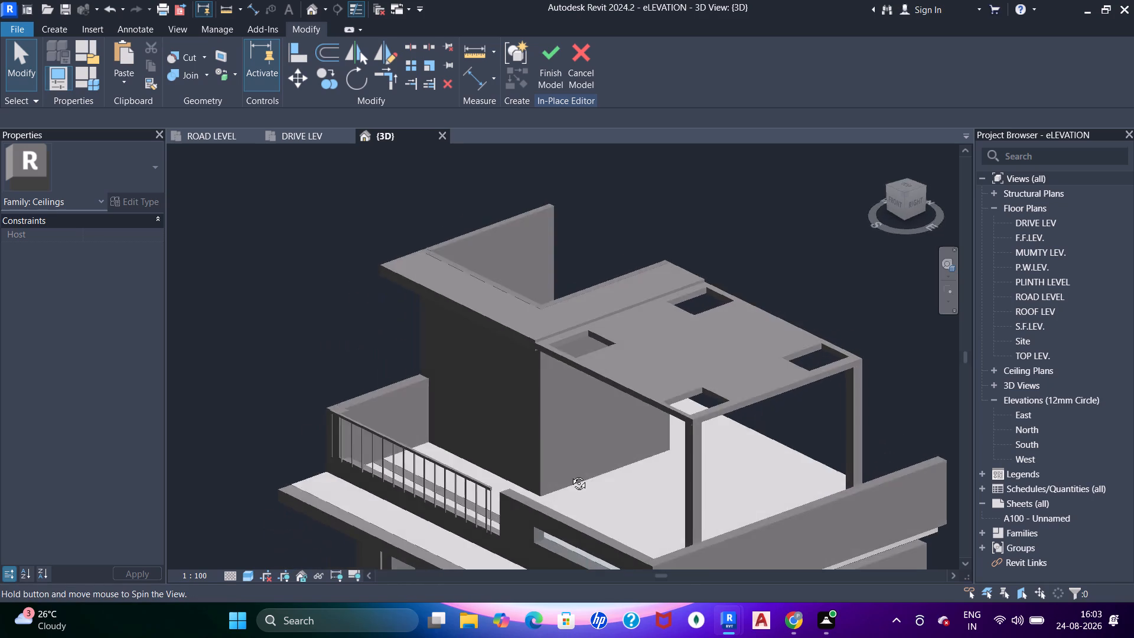
middle_click_drag(570, 474, 632, 453, "shift")
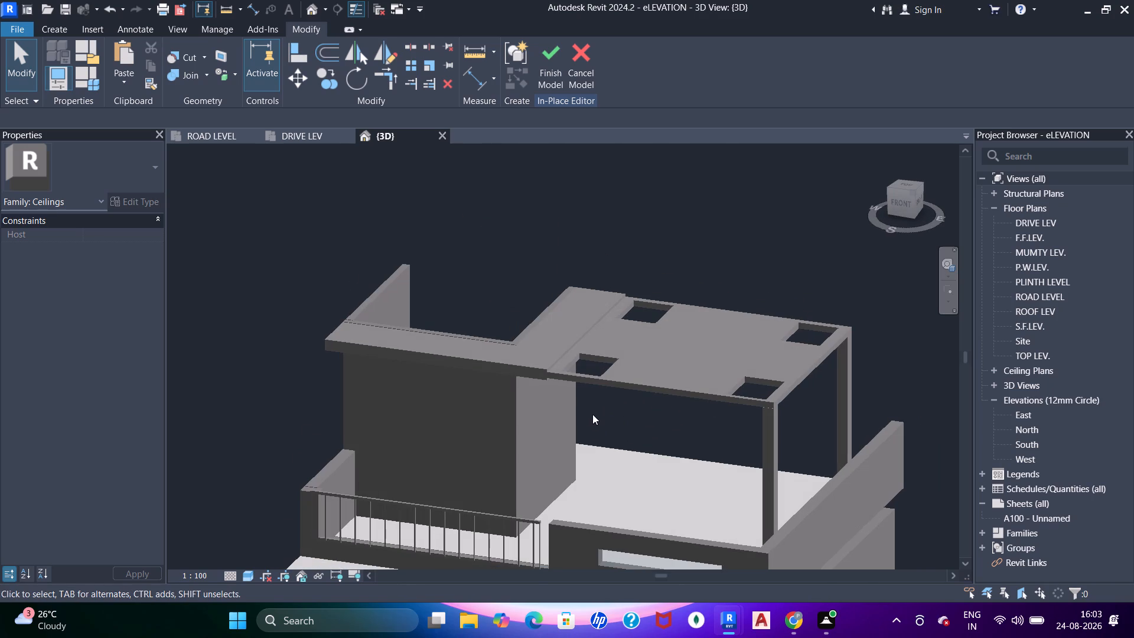
scroll(589, 396, "up", 1)
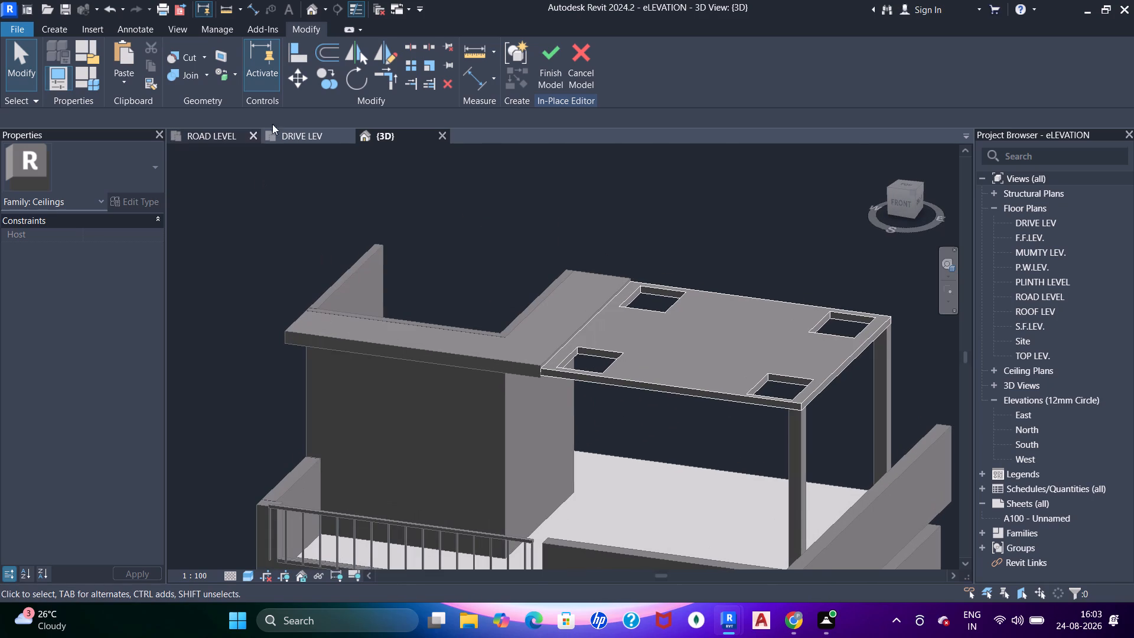
left_click(294, 136)
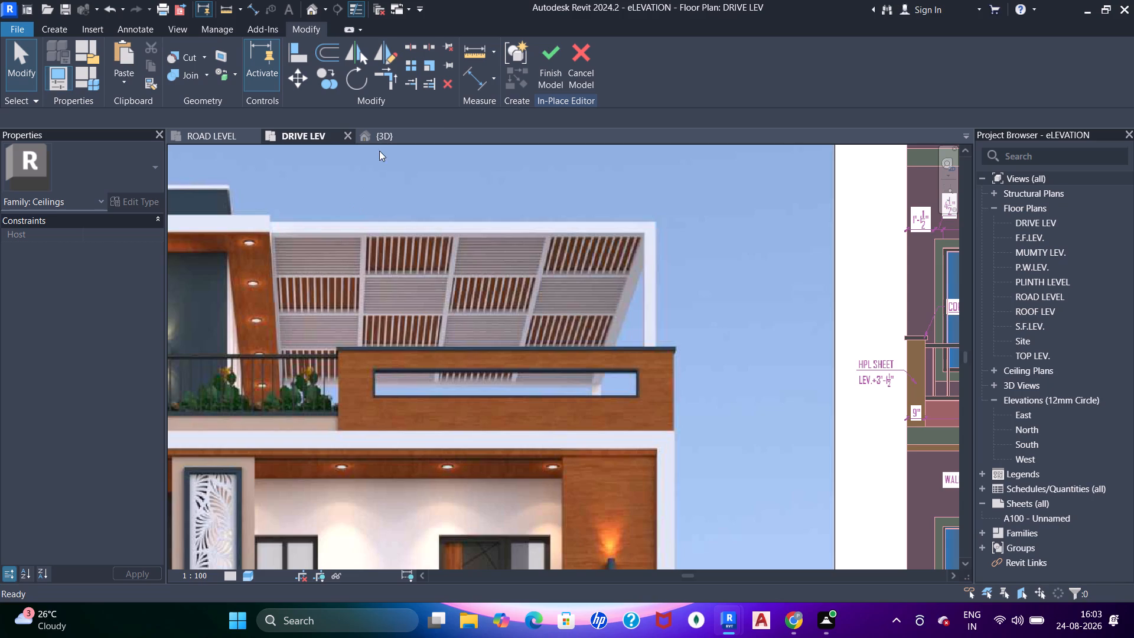
left_click(386, 135)
middle_click_drag(653, 334, 653, 382, "shift")
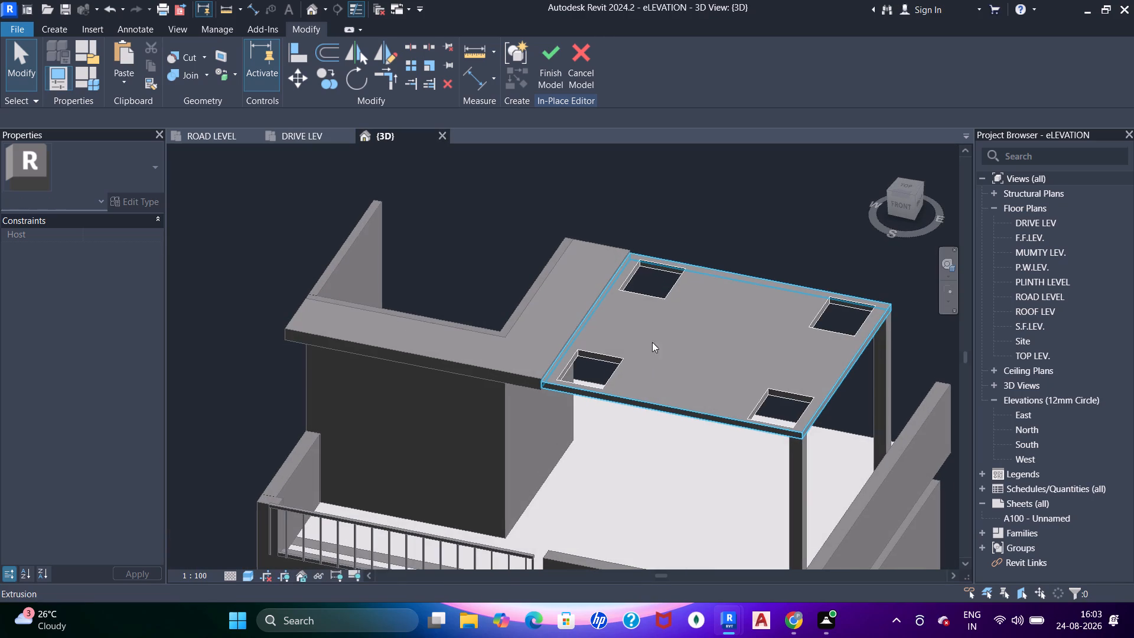
scroll(677, 303, "up", 2)
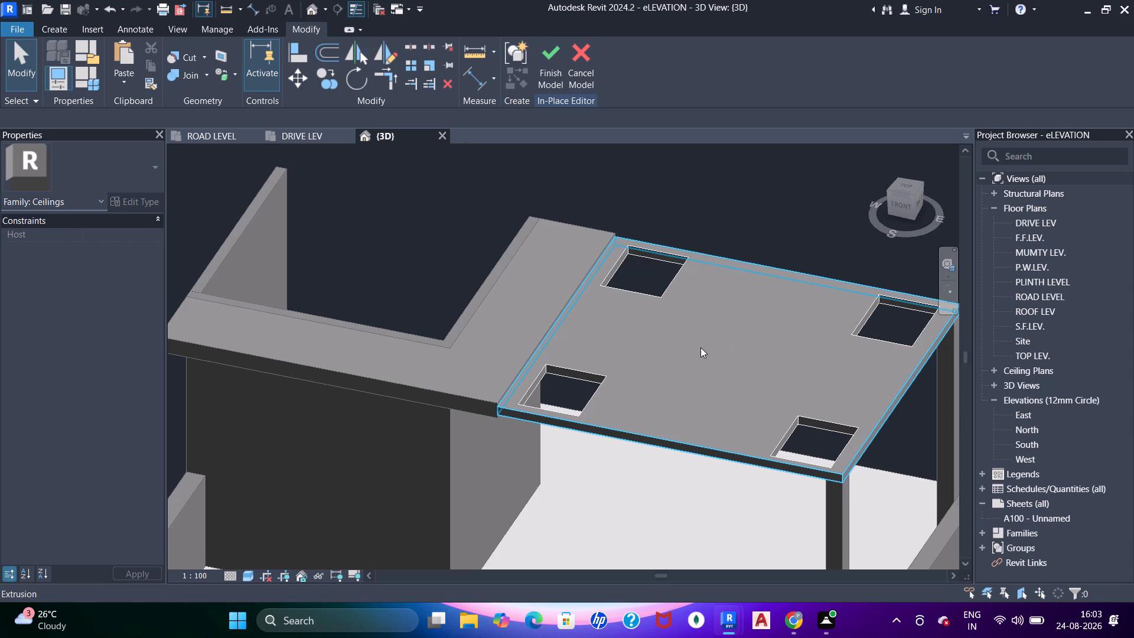
middle_click_drag(703, 349, 725, 355, "shift")
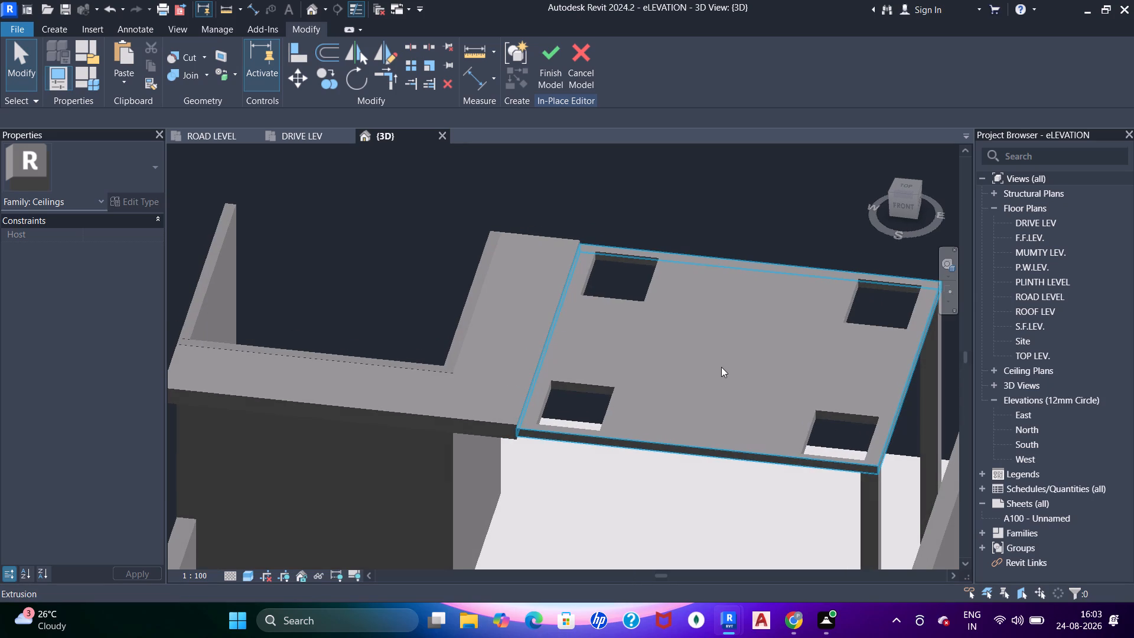
Undo back into the void sketch and delete all four corner opening outlines.
key("ctrl+z")
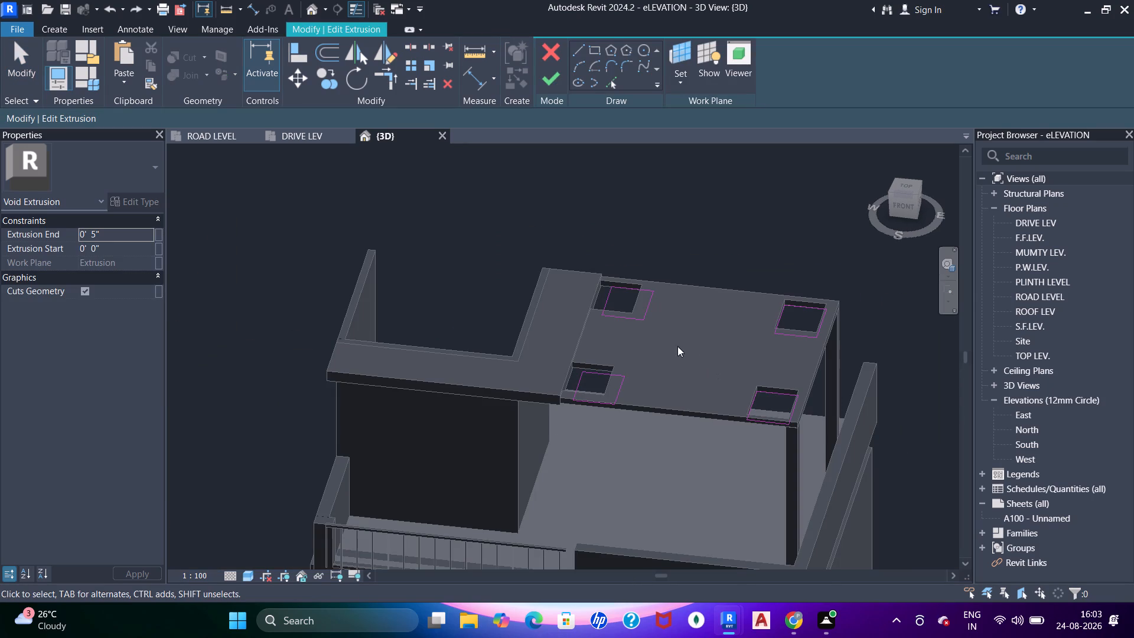
left_click_drag(568, 249, 858, 445)
key("Delete")
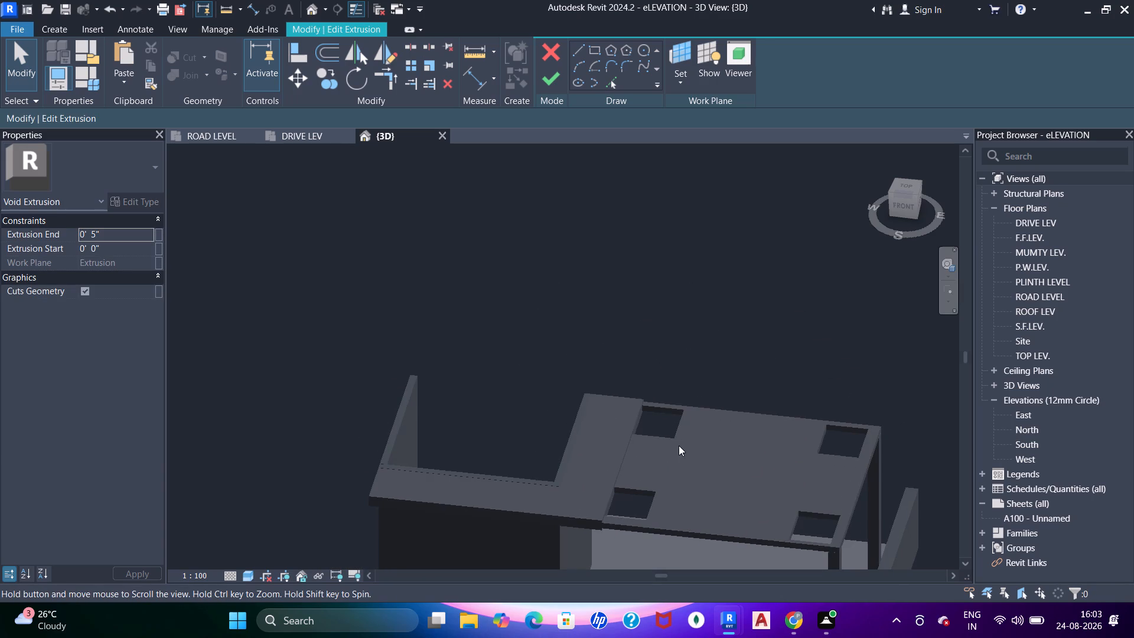
Sketch one rectangular opening about 8'-3" by 5'-9" in the middle of the canopy, between the former corner openings.
middle_click_drag(664, 409, 673, 488, "shift")
middle_click_drag(678, 486, 611, 376)
middle_click_drag(624, 380, 633, 389, "shift")
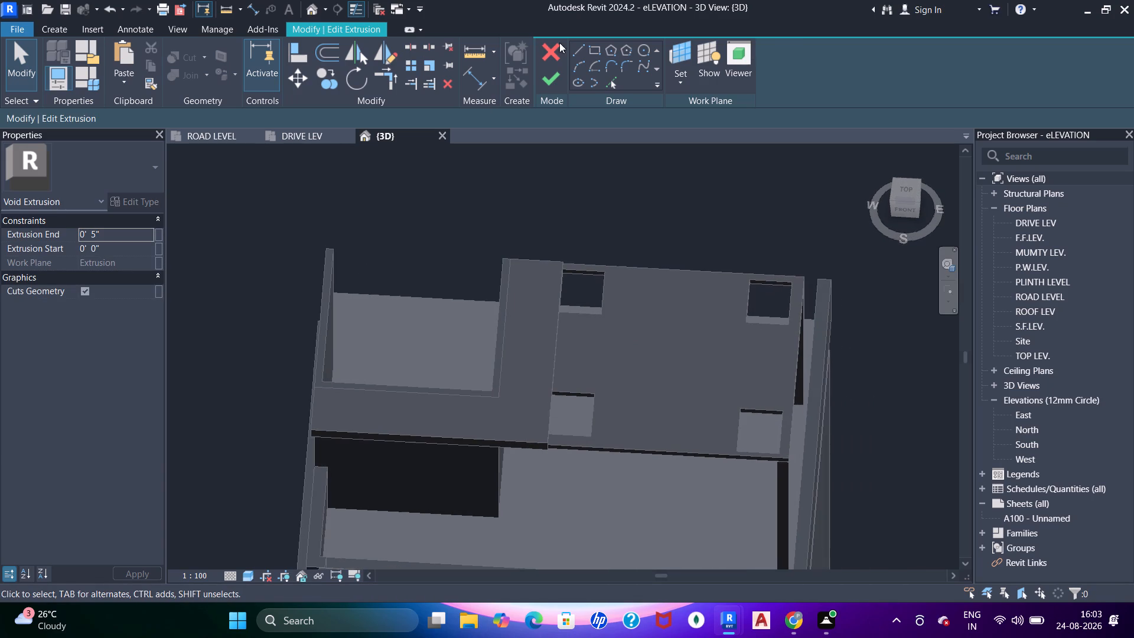
left_click(601, 50)
scroll(657, 349, "up", 3)
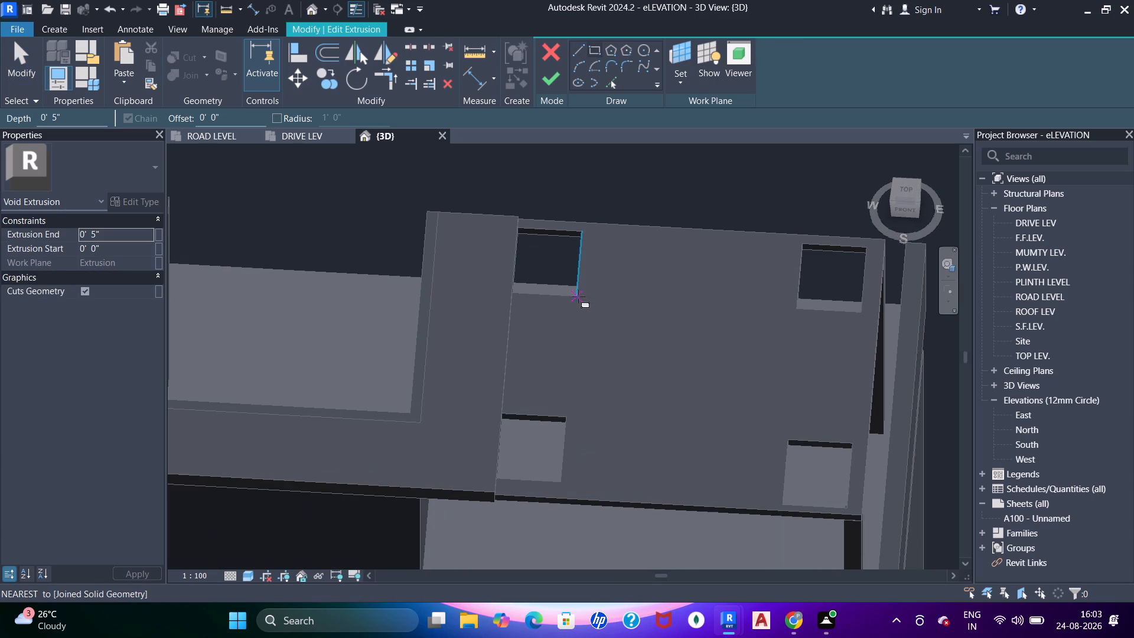
left_click(577, 297)
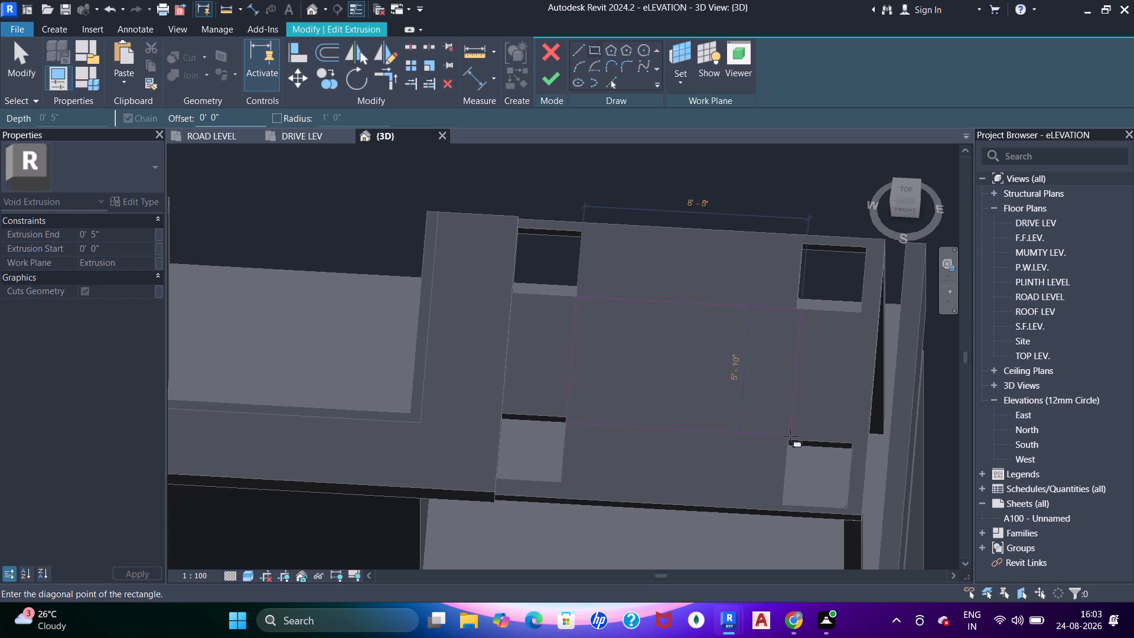
left_click(786, 434)
middle_click_drag(768, 405, 760, 401, "shift")
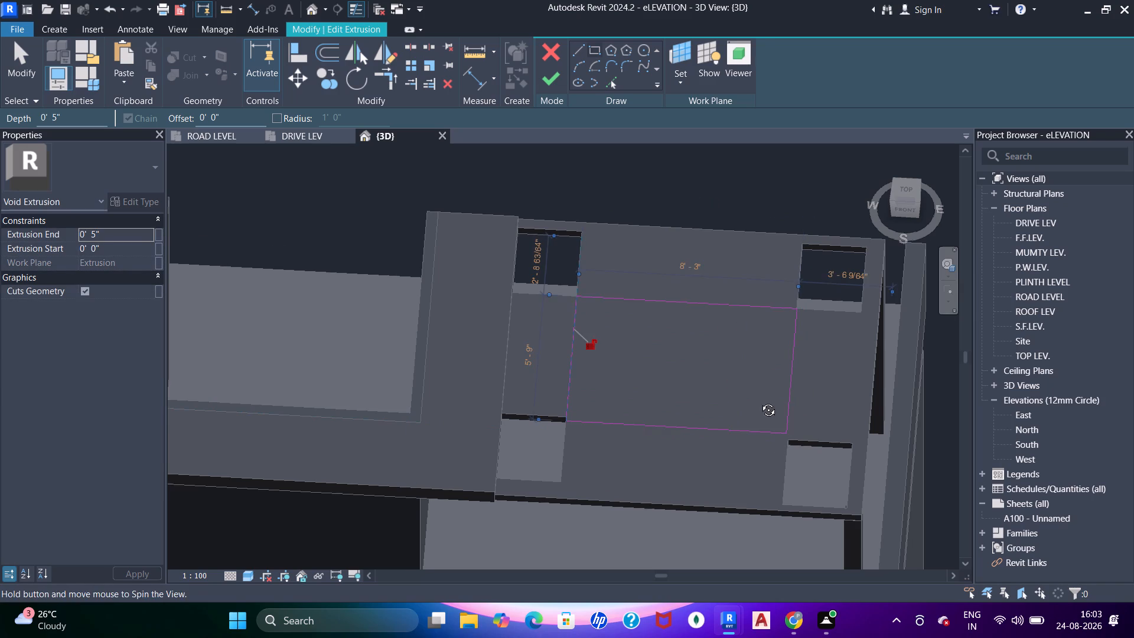
middle_click_drag(760, 401, 690, 372, "shift")
key("Escape")
key("Escape")
In top view, nudge the south edge of the rectangular opening two increments south, making the opening 6'-1" wide.
middle_click_drag(716, 411, 571, 340, "shift")
scroll(615, 413, "up", 6)
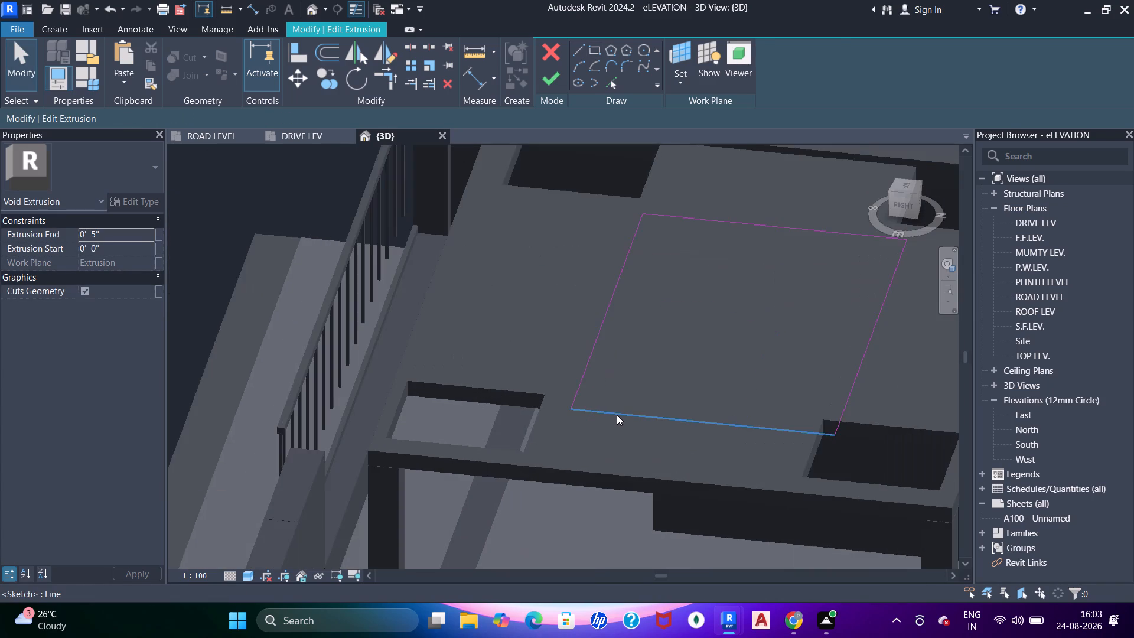
scroll(626, 380, "down", 5, "shift")
middle_click_drag(666, 295, 700, 390, "shift")
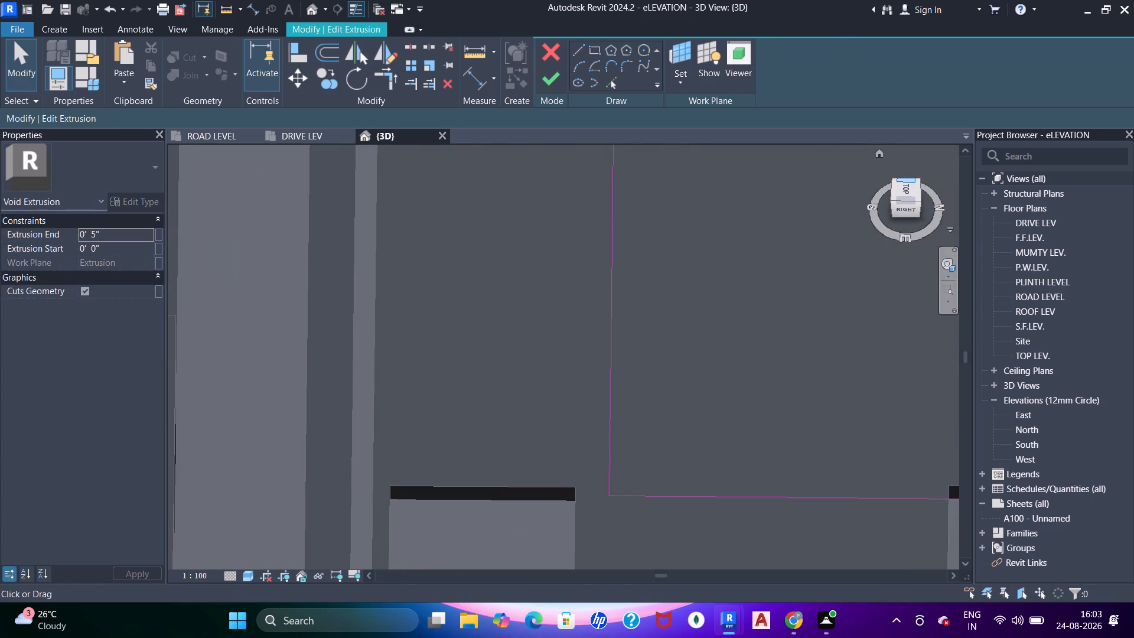
left_click(907, 187)
scroll(550, 383, "up", 3)
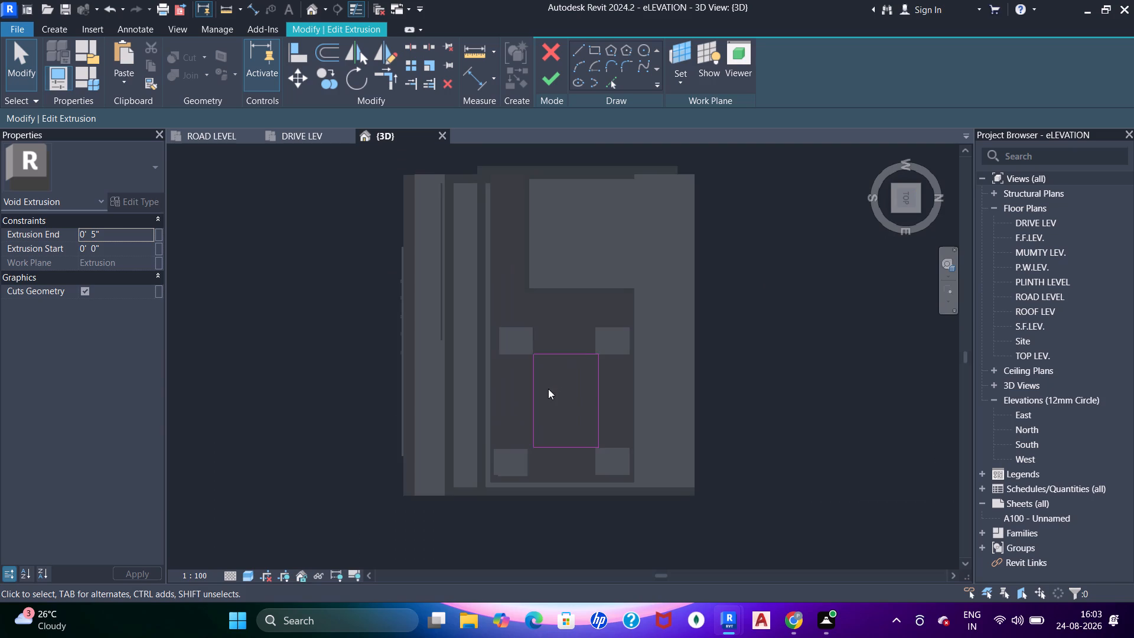
scroll(548, 389, "up", 6)
middle_click_drag(546, 390, 565, 336)
scroll(561, 359, "up", 2)
middle_click_drag(558, 357, 562, 353)
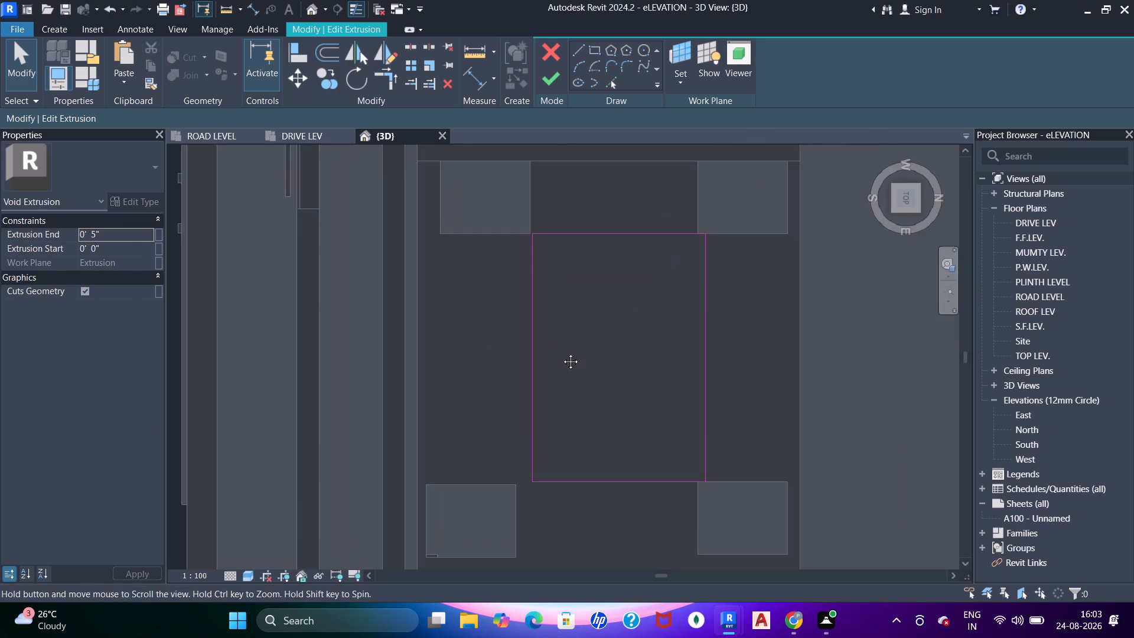
middle_click_drag(562, 353, 595, 326)
key("Escape")
key("Escape")
scroll(590, 321, "down", 2)
middle_click_drag(591, 285, 590, 300)
key("Escape")
key("Escape")
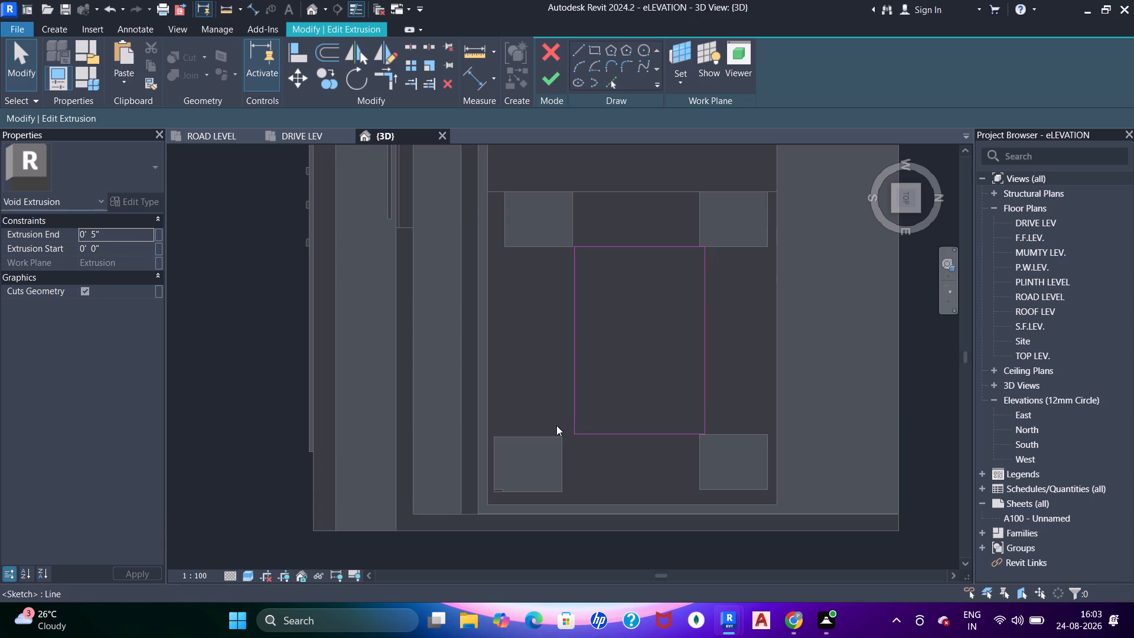
left_click(576, 404)
key("Left")
key("Left")
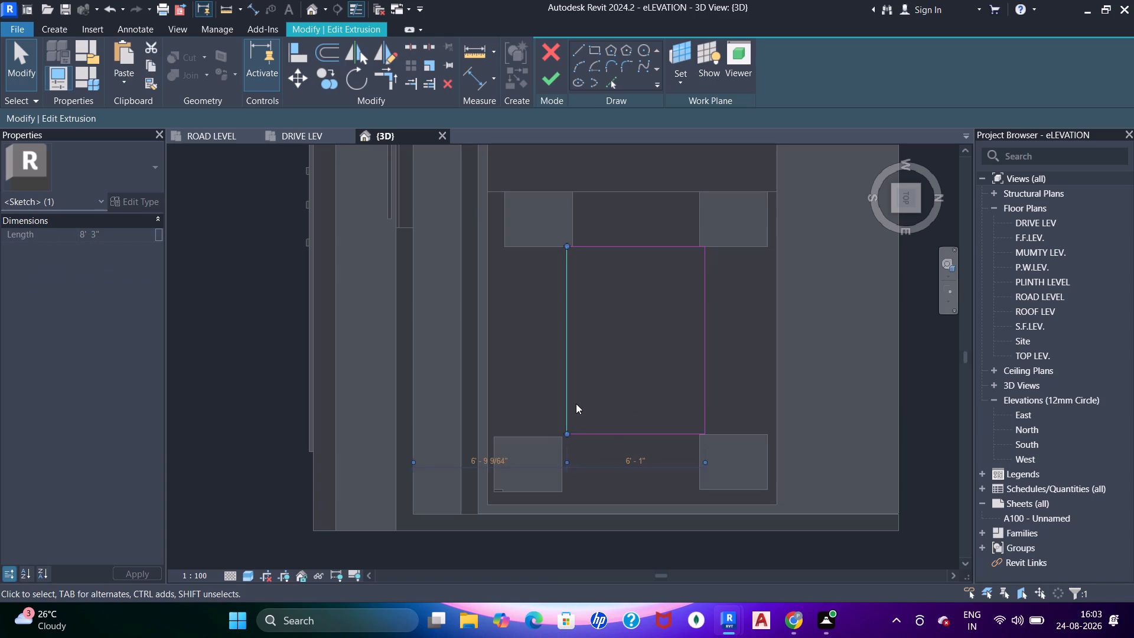
key("Escape")
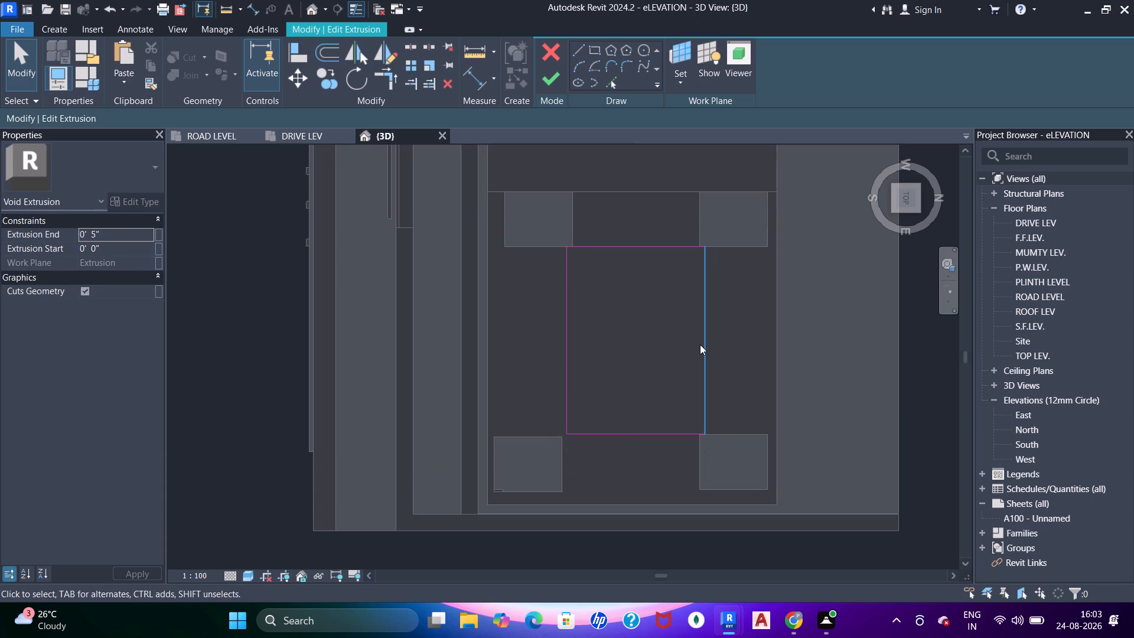
Nudge the north edge of the rectangle two increments south for a 5'-9" width, and finish the void sketch.
left_click(701, 344)
key("Left")
key("Left")
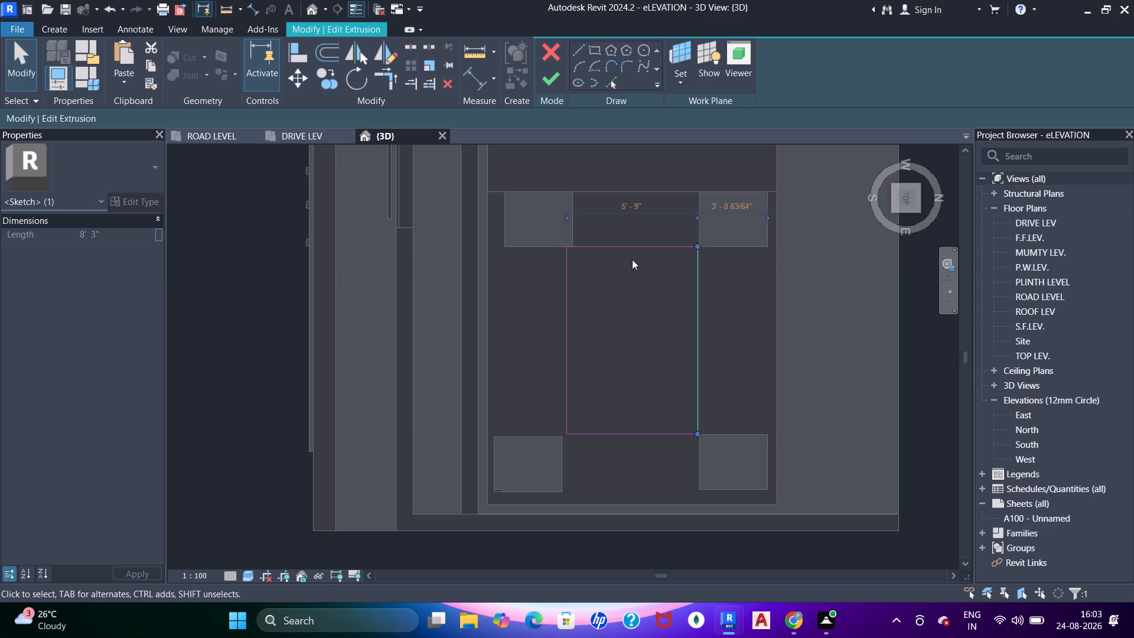
key("Escape")
left_click(562, 70)
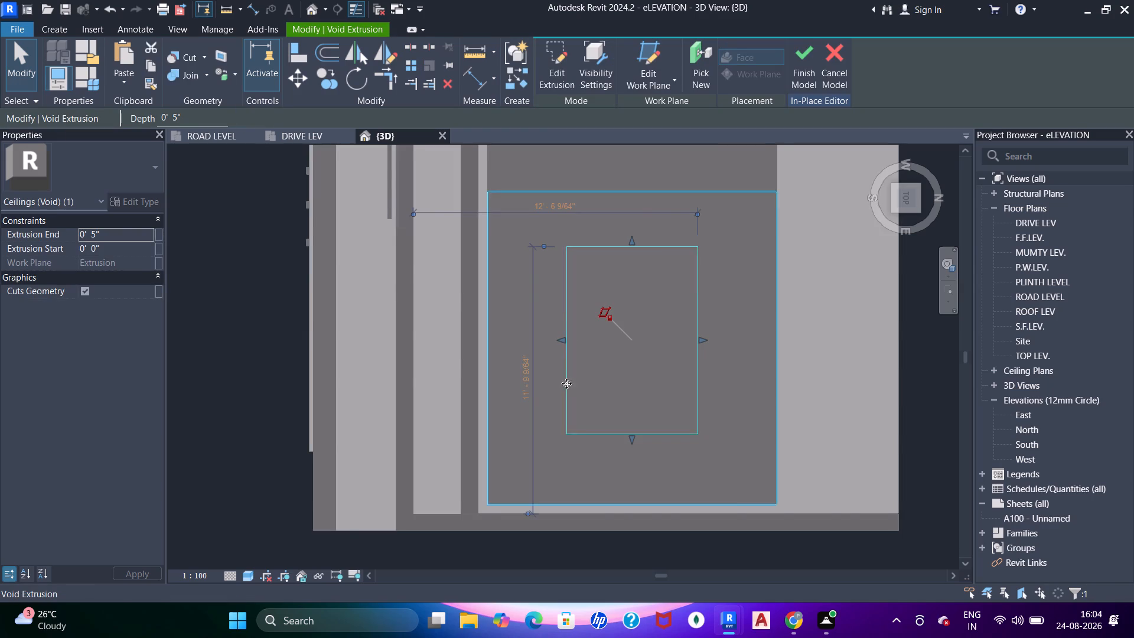
Inspect the canopy's central opening and its void extrusion from several 3D angles.
middle_click_drag(571, 383, 718, 209, "shift")
key("Escape")
middle_click_drag(636, 398, 673, 274, "shift")
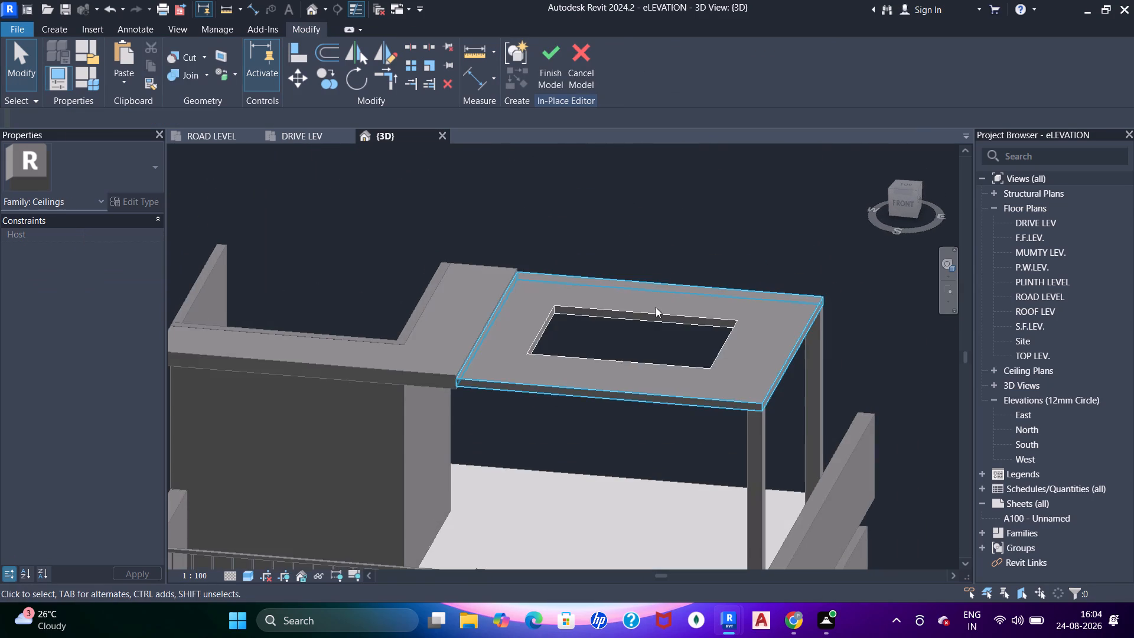
middle_click_drag(637, 315, 589, 317, "shift")
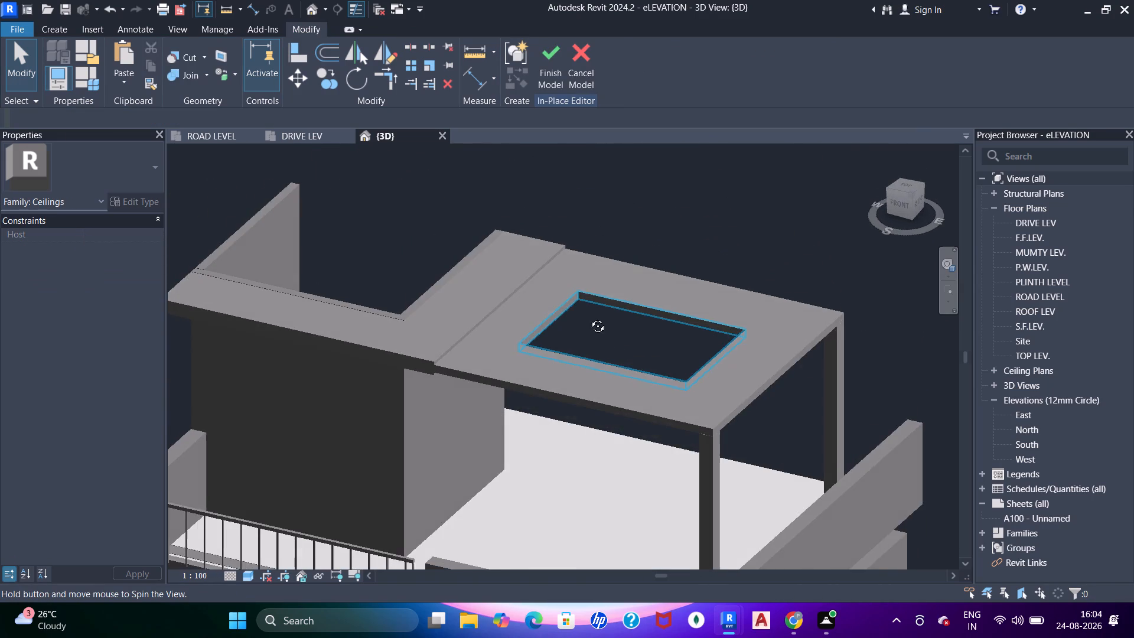
middle_click_drag(589, 317, 595, 265, "shift")
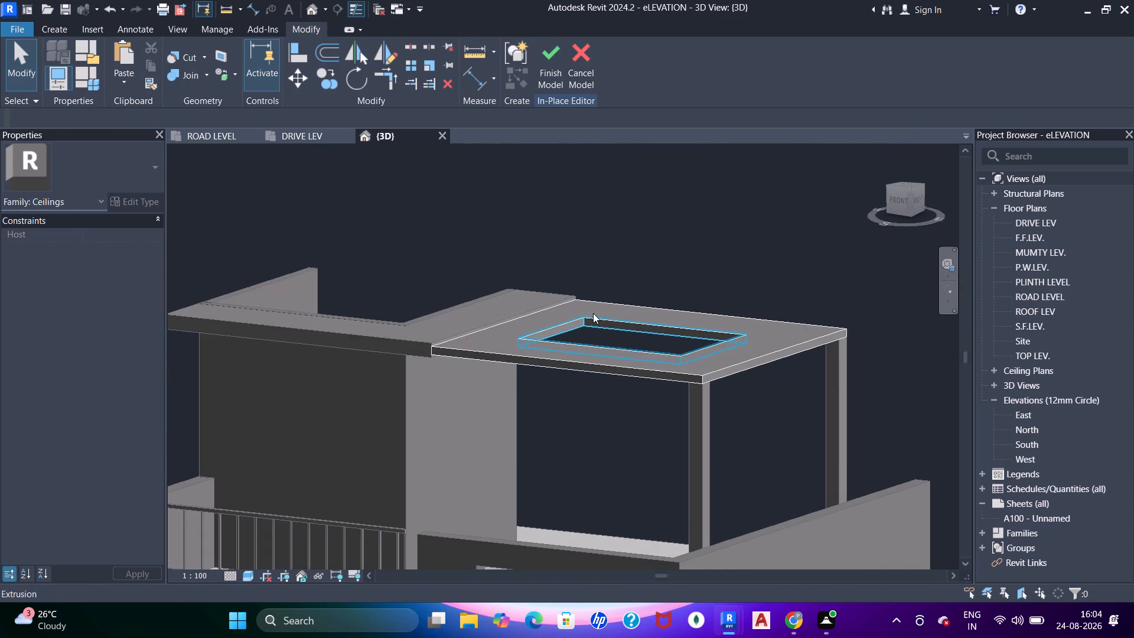
left_click(593, 331)
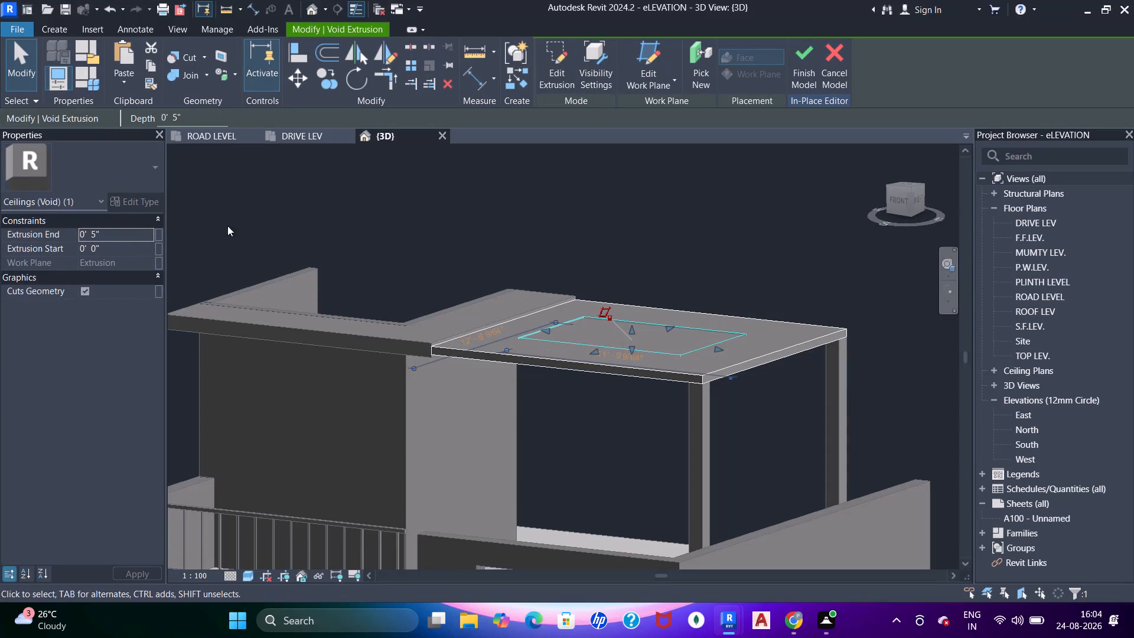
key("Escape")
middle_click_drag(557, 282, 558, 338, "shift")
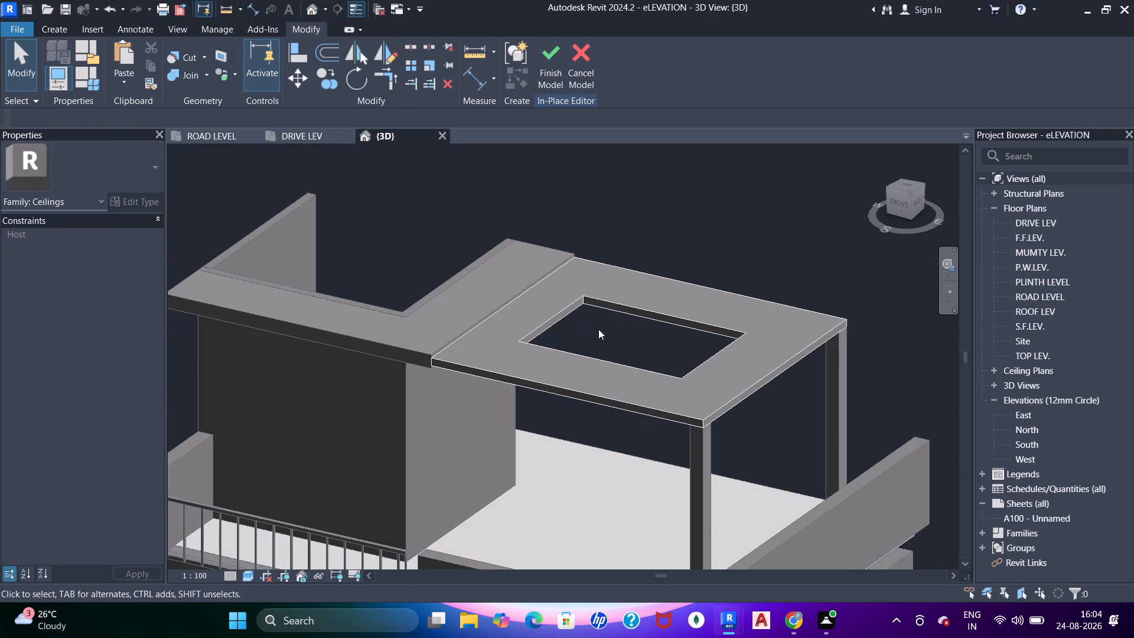
Paint the canopy's underside face around the central opening with the Glass, Clear Glazing material.
key("p")
key("t")
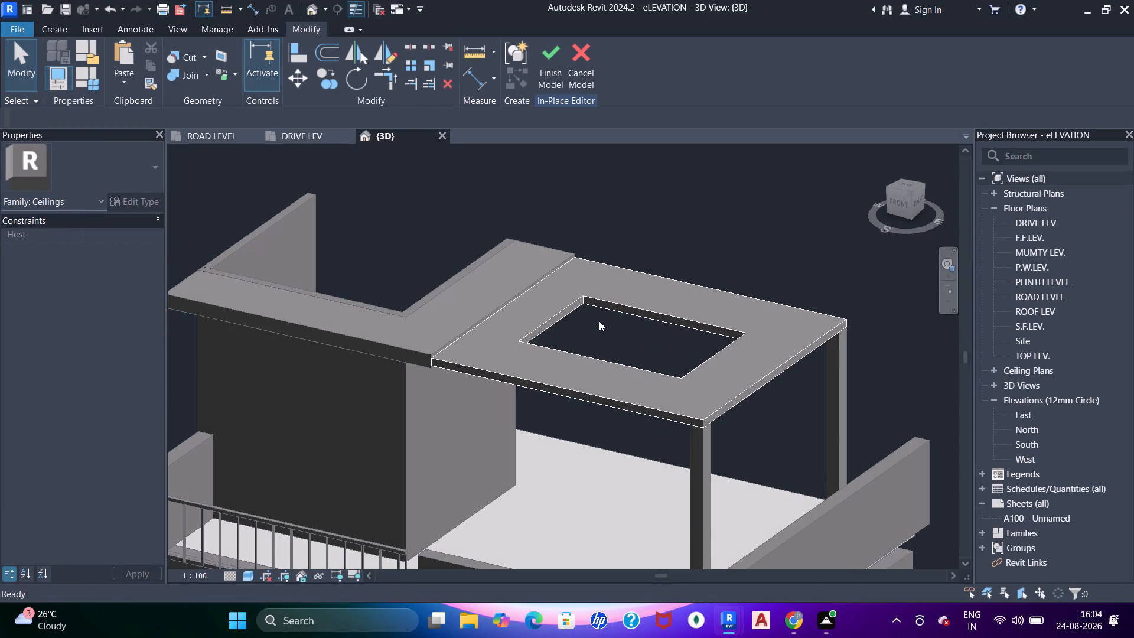
left_click(1009, 330)
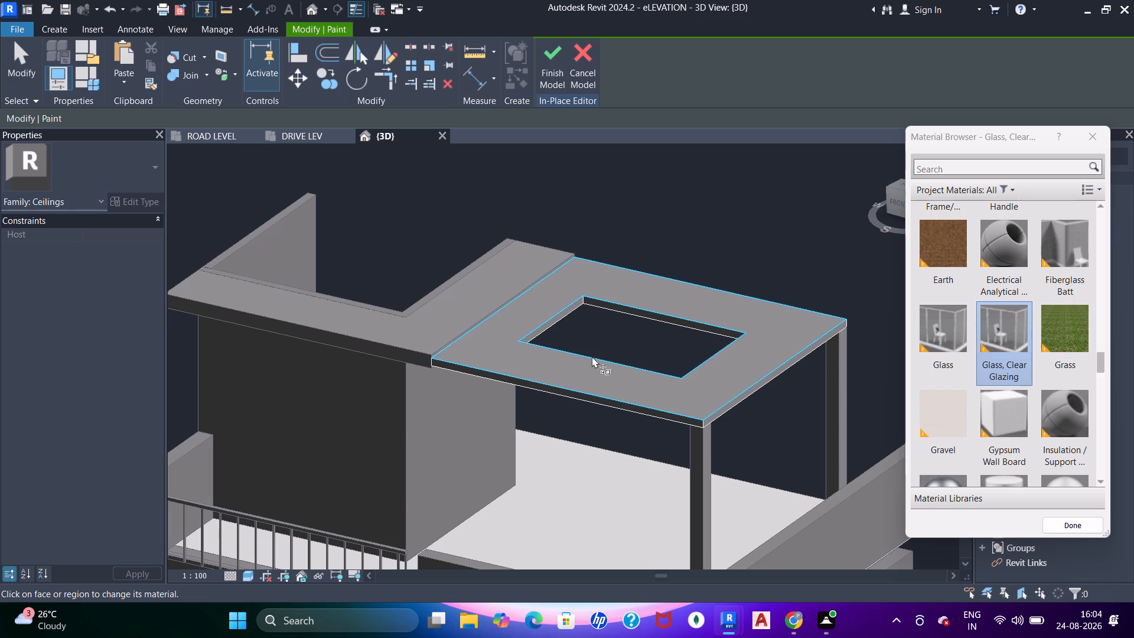
scroll(592, 309, "up", 5)
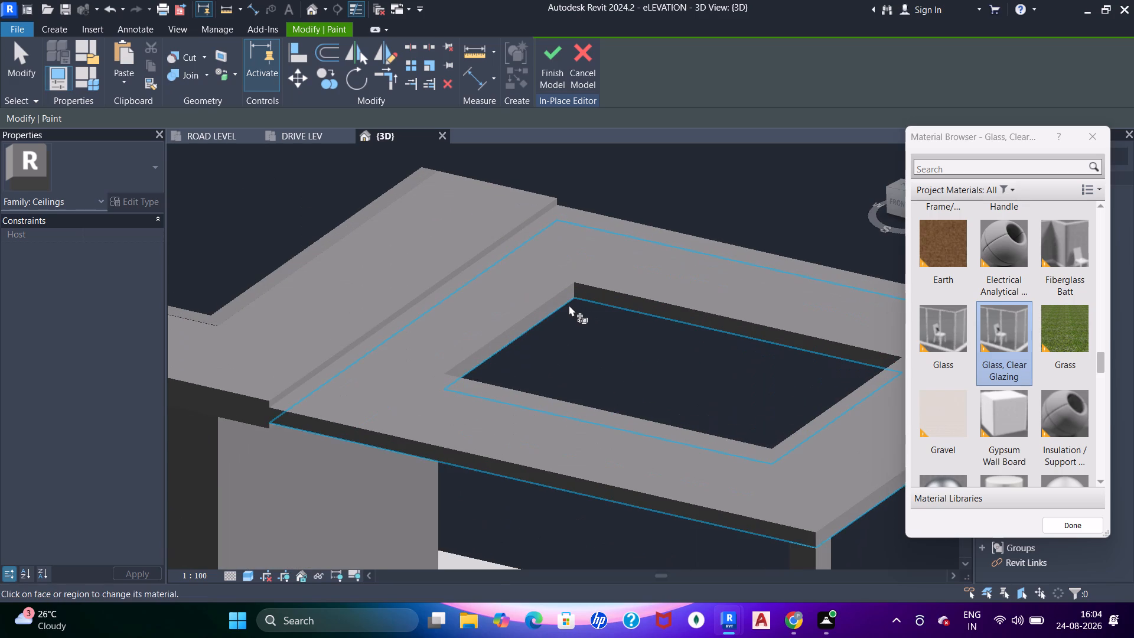
left_click(569, 305)
scroll(619, 321, "down", 7)
key("Escape")
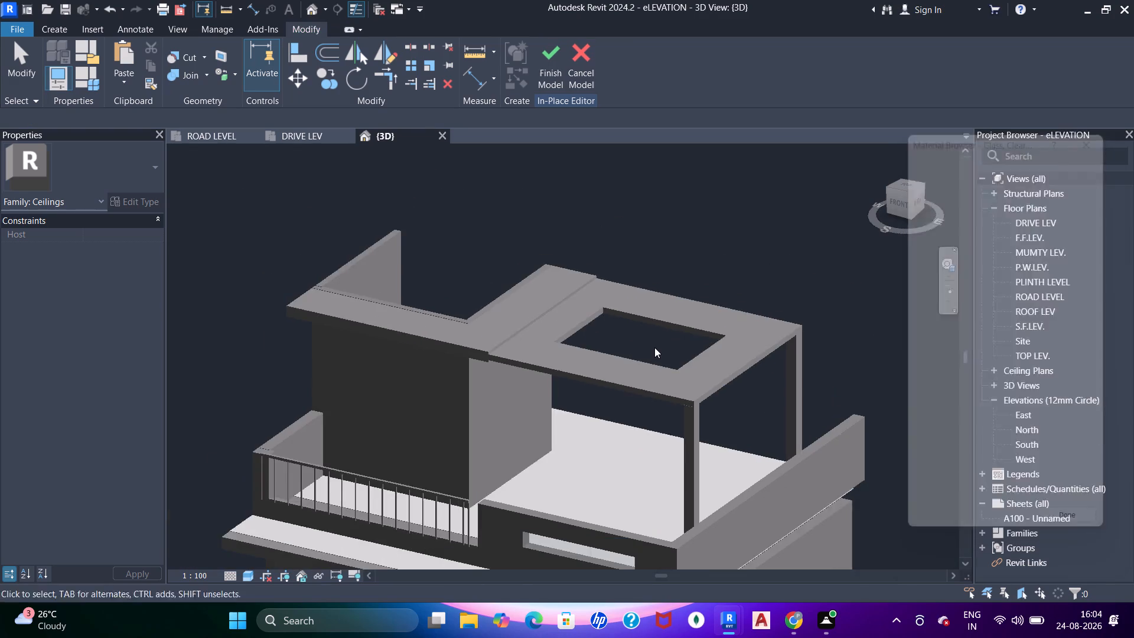
key("Escape")
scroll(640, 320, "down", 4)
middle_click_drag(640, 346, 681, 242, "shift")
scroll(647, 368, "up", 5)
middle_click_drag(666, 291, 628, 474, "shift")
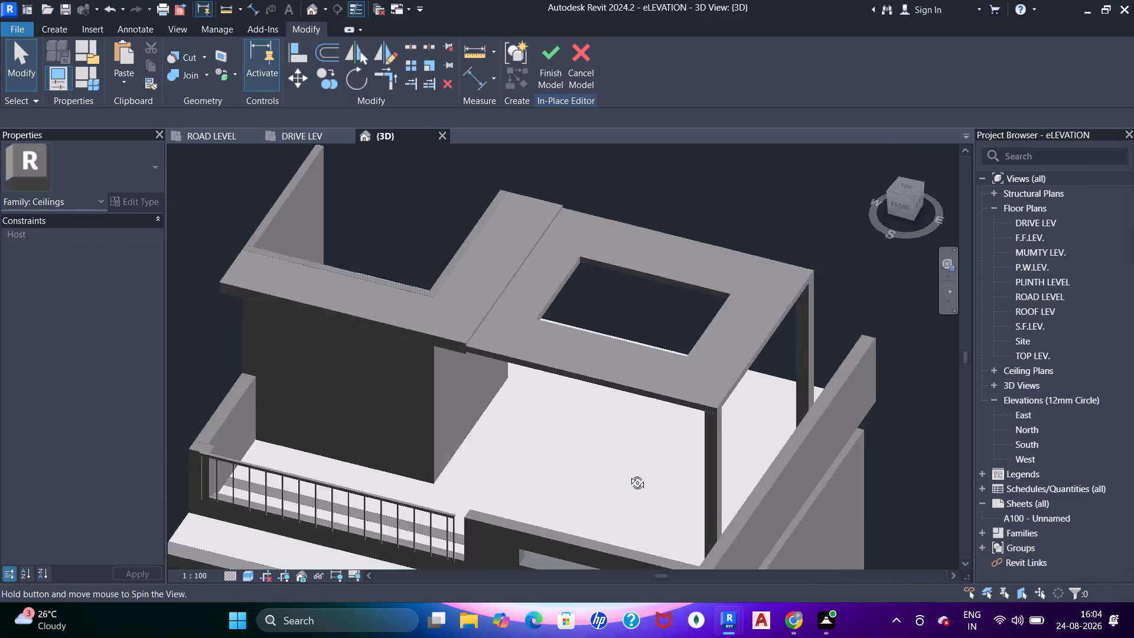
Finish the in-place ceiling model of the canopy with its central opening and check it in 3D.
middle_click_drag(628, 474, 585, 451, "shift")
scroll(605, 302, "up", 4)
middle_click_drag(605, 295, 605, 321)
scroll(599, 298, "down", 2)
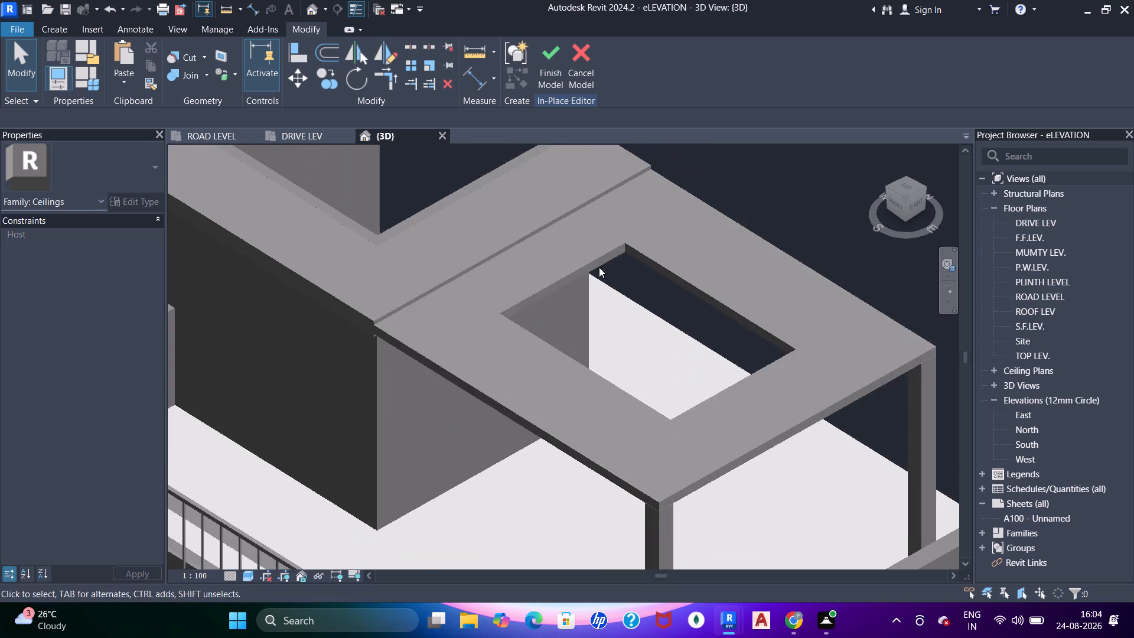
middle_click_drag(586, 301, 585, 307)
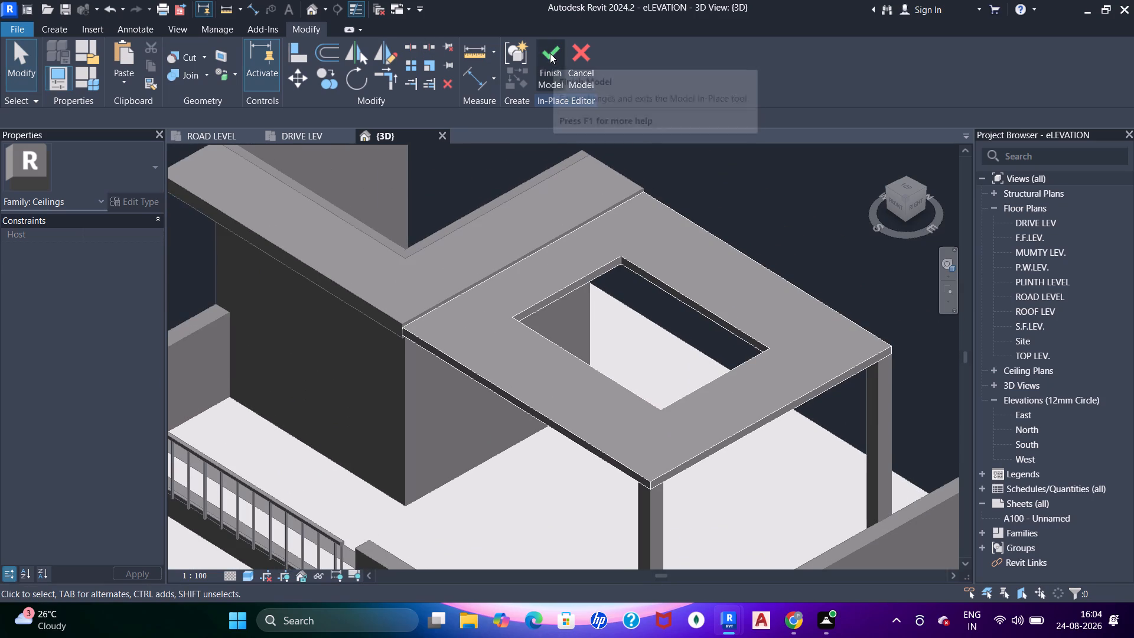
left_click(550, 53)
scroll(590, 275, "down", 5)
middle_click_drag(617, 382, 684, 230, "shift")
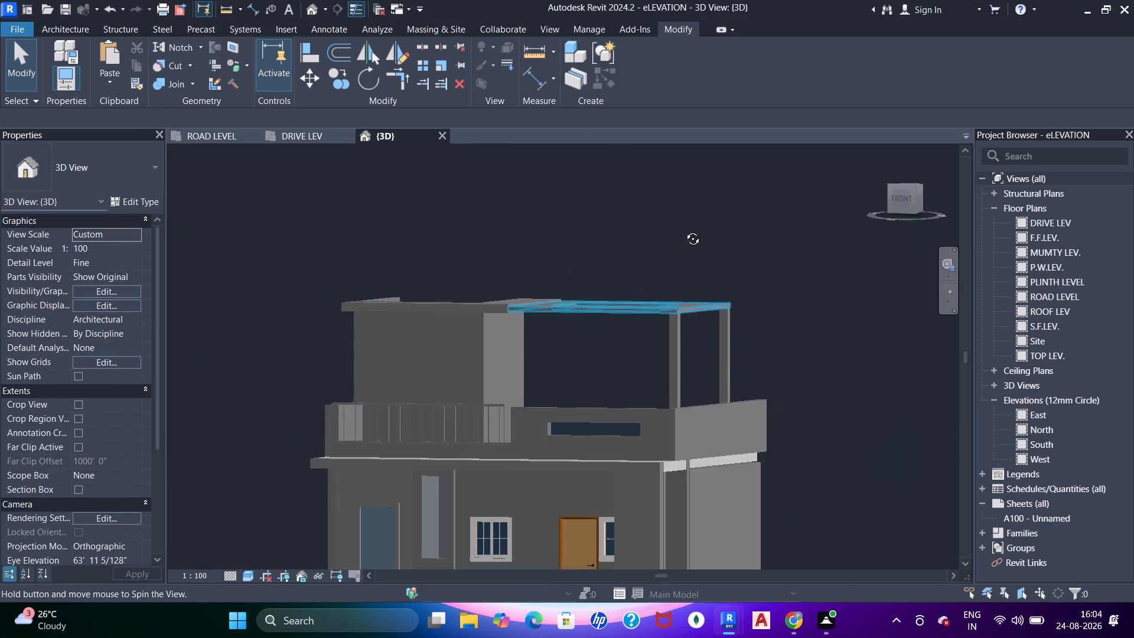
middle_click_drag(684, 230, 625, 364, "shift")
key("Escape")
Start a new wall using the Curtain_Wall-Exterior_Glazing type, resetting the conflicting constraints.
scroll(602, 291, "up", 5)
left_click(70, 28)
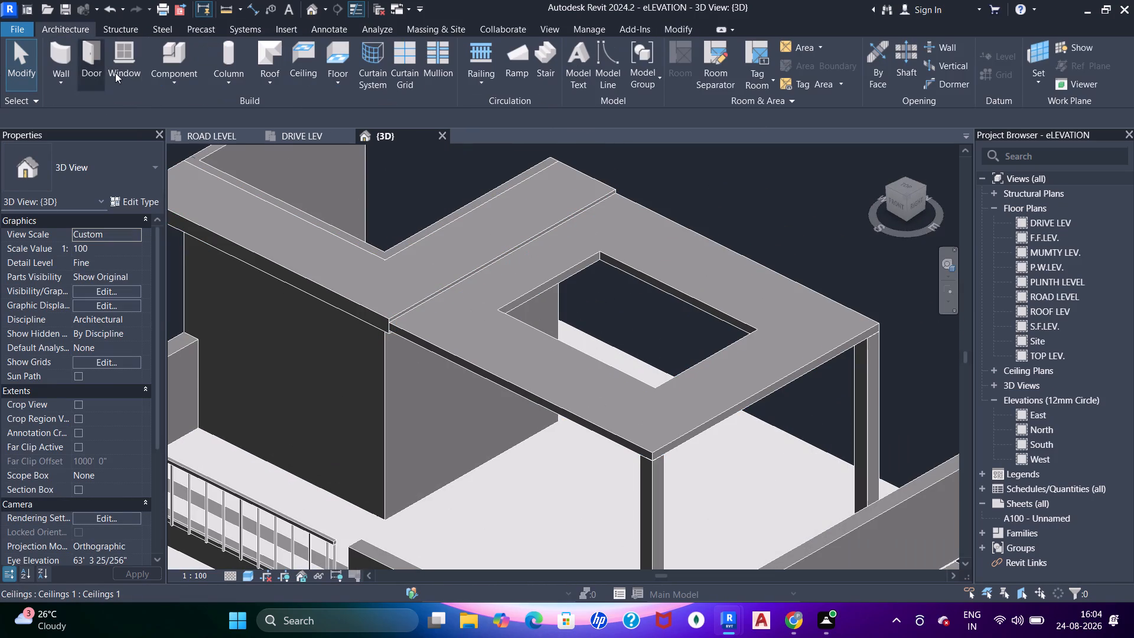
left_click(67, 57)
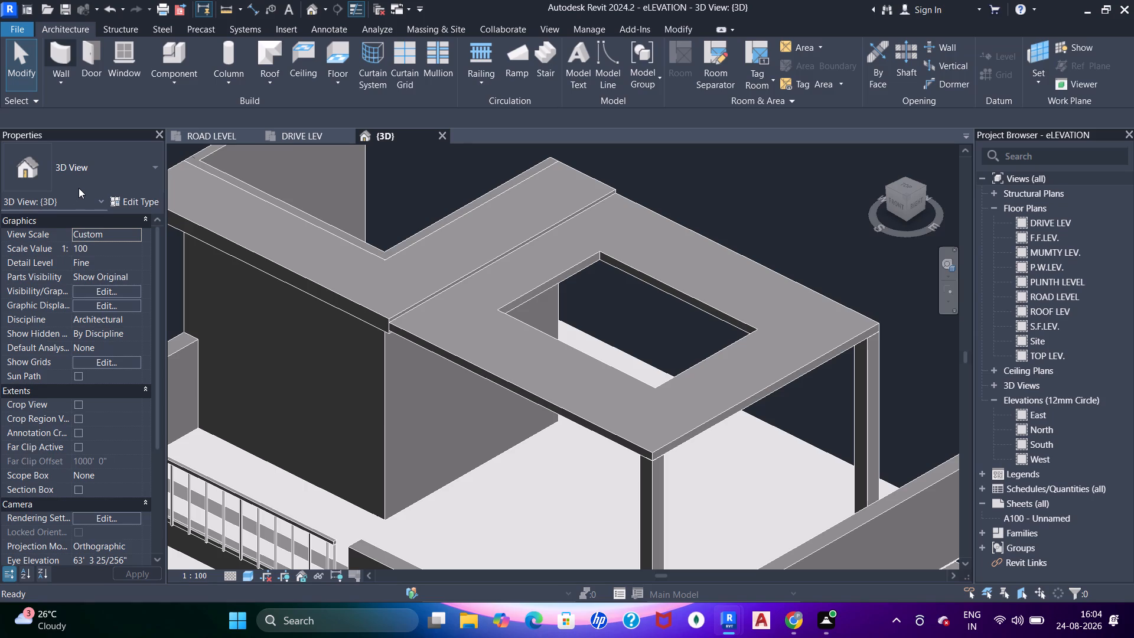
left_click(87, 174)
scroll(97, 234, "down", 13)
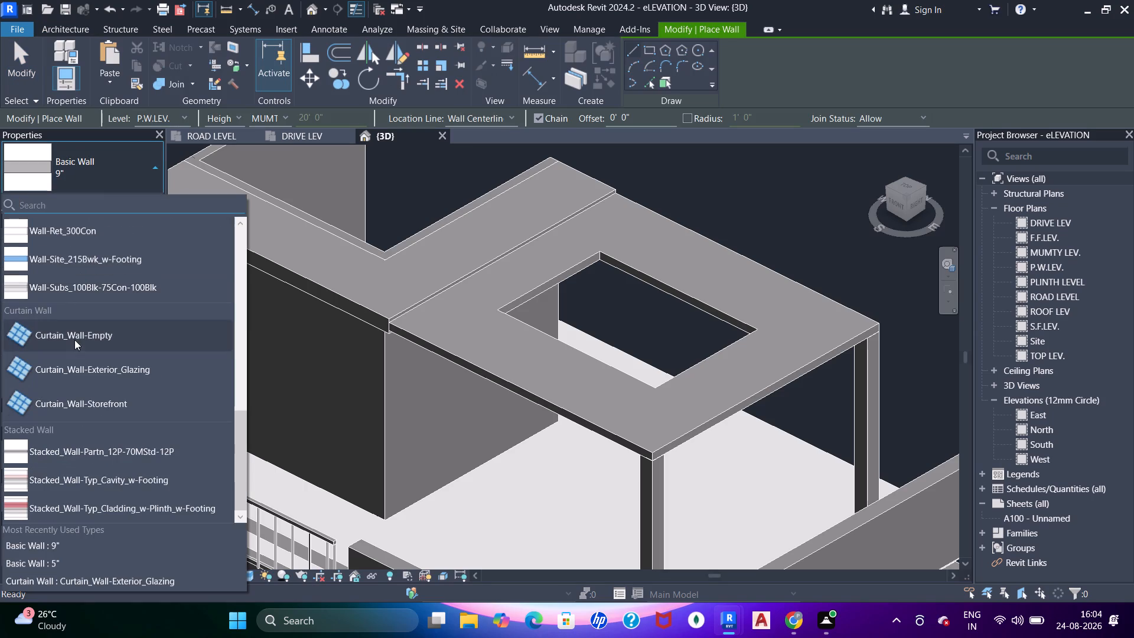
left_click(84, 369)
scroll(566, 313, "up", 5)
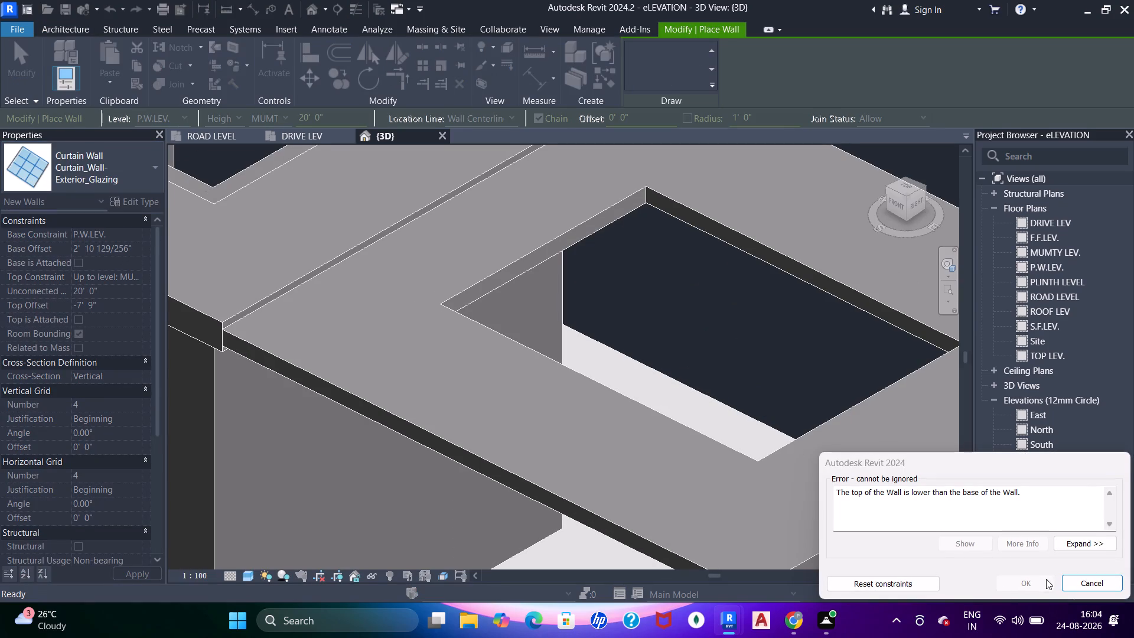
left_click(901, 578)
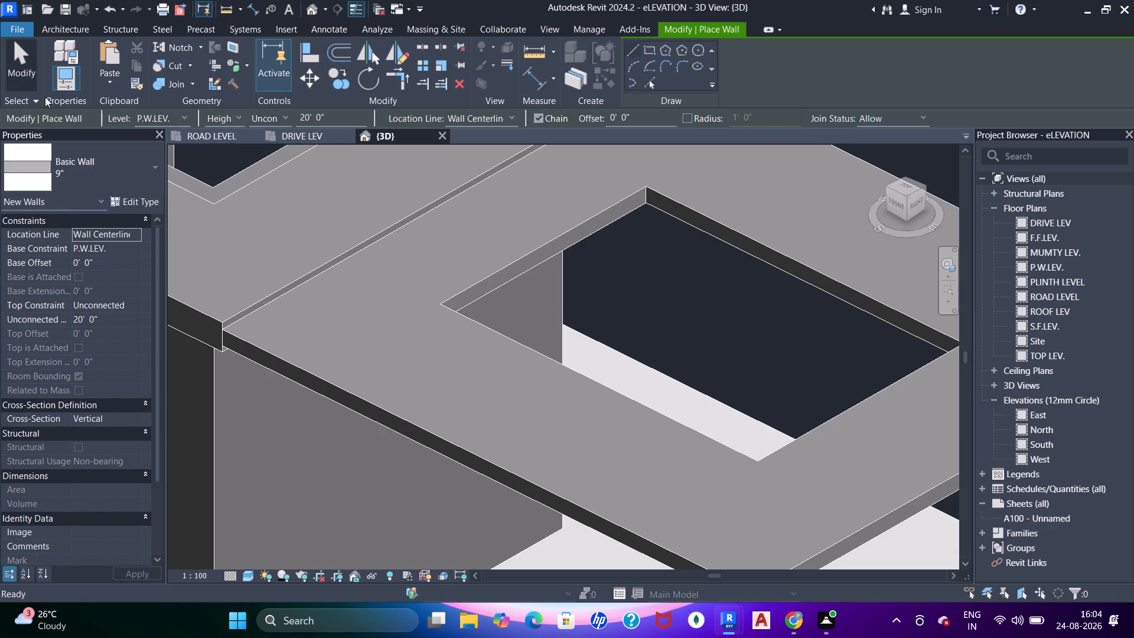
left_click(54, 162)
scroll(92, 305, "down", 5)
left_click(89, 448)
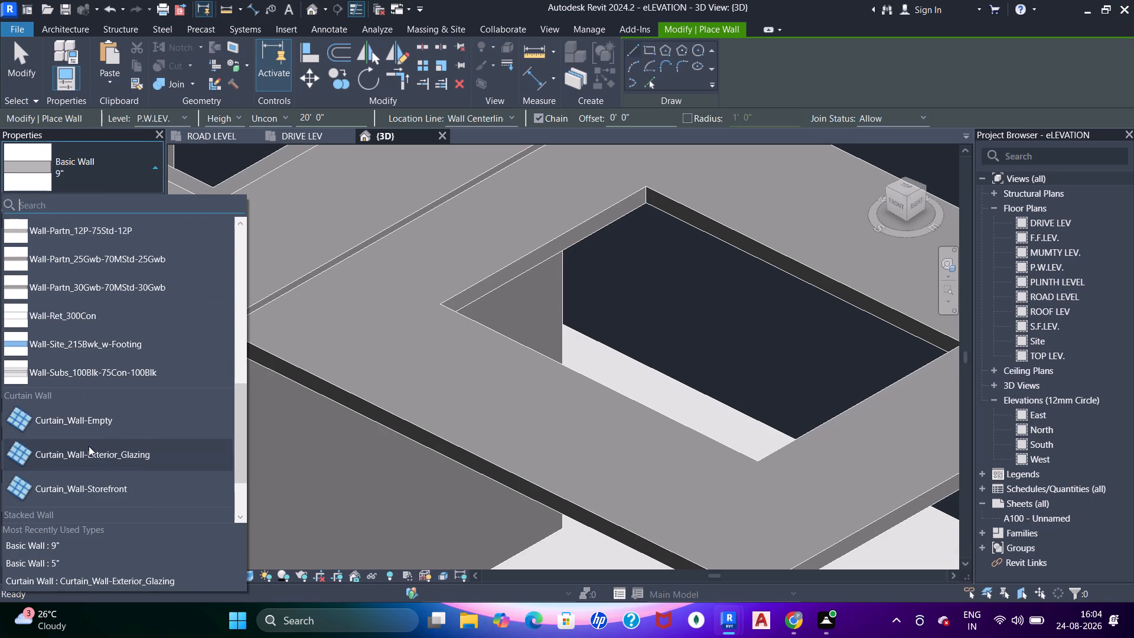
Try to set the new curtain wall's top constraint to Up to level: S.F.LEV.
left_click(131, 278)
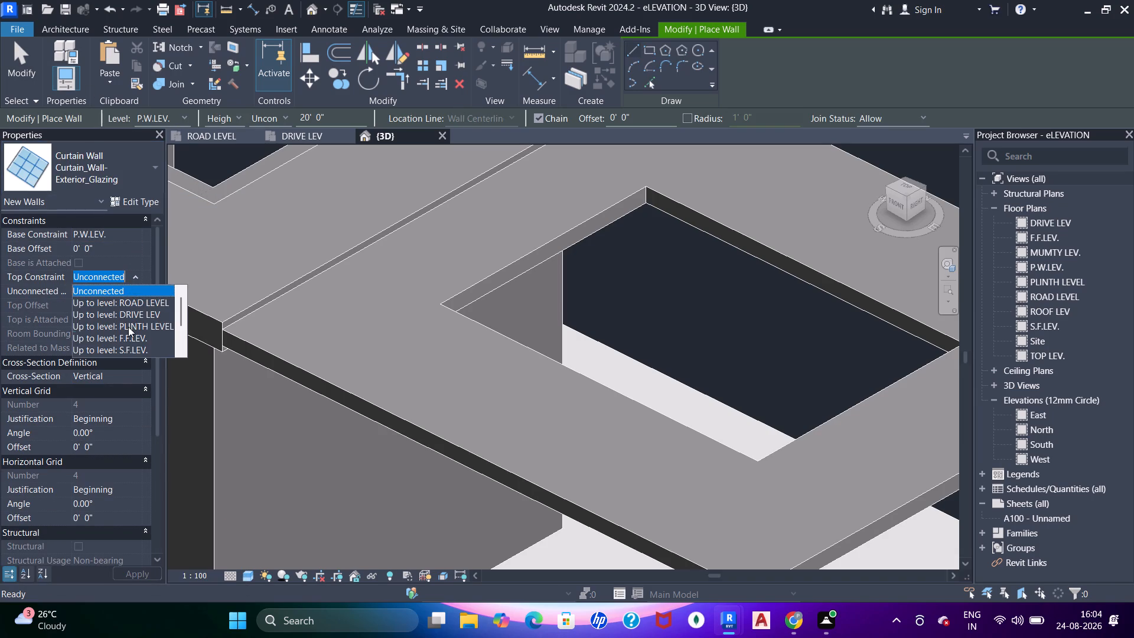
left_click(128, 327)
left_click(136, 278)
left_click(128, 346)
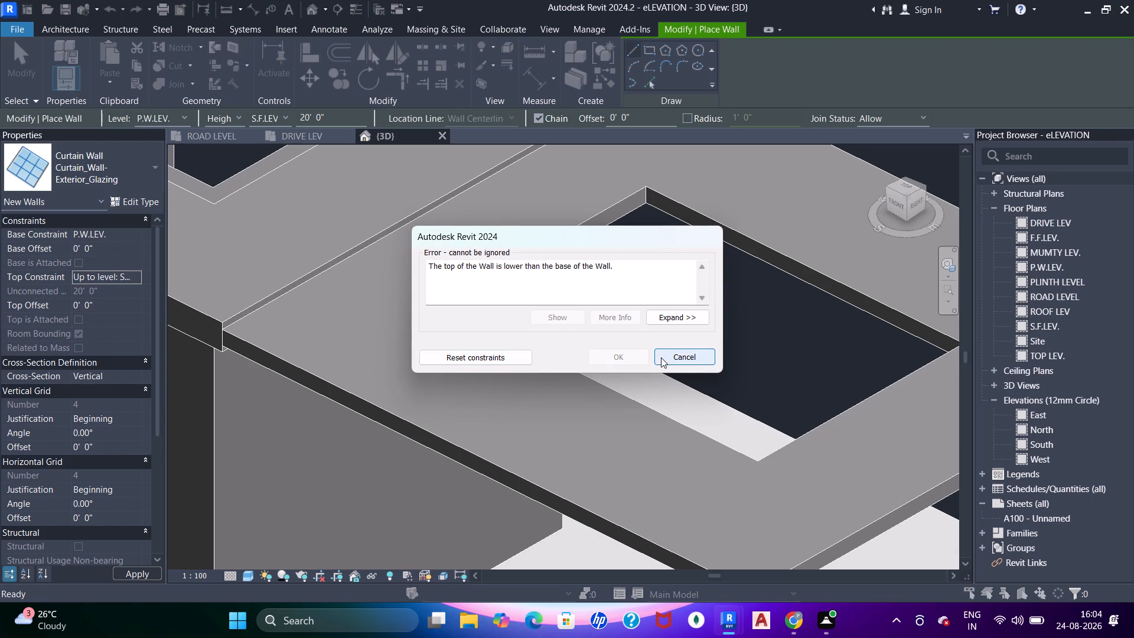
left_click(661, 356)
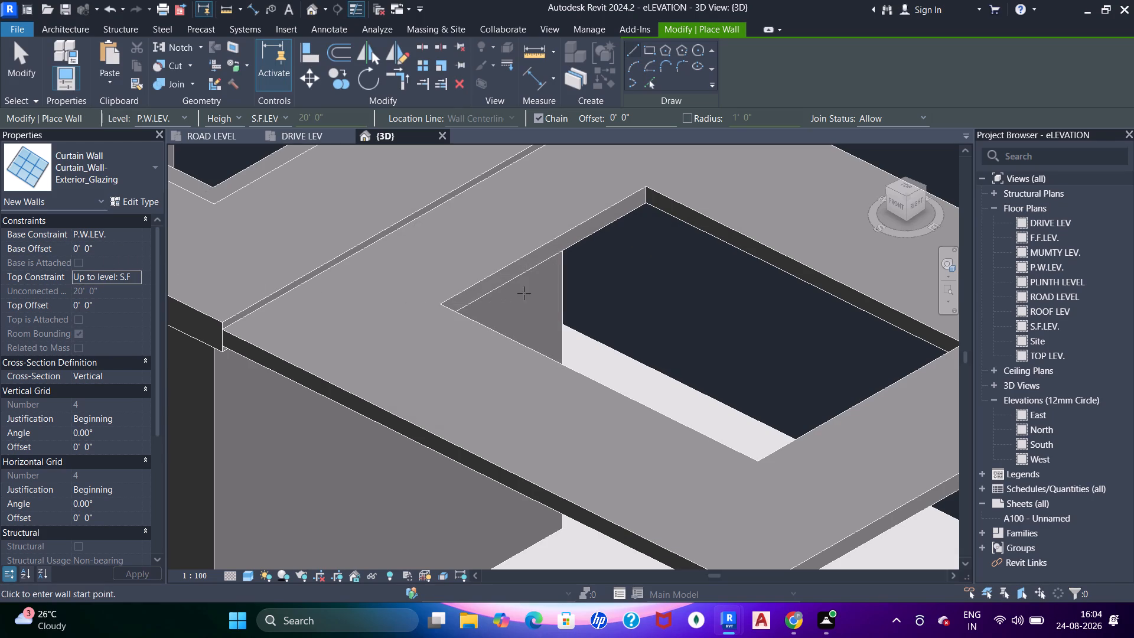
Set the new curtain wall's base constraint to TOP LEV.
scroll(519, 285, "down", 4)
left_click(139, 233)
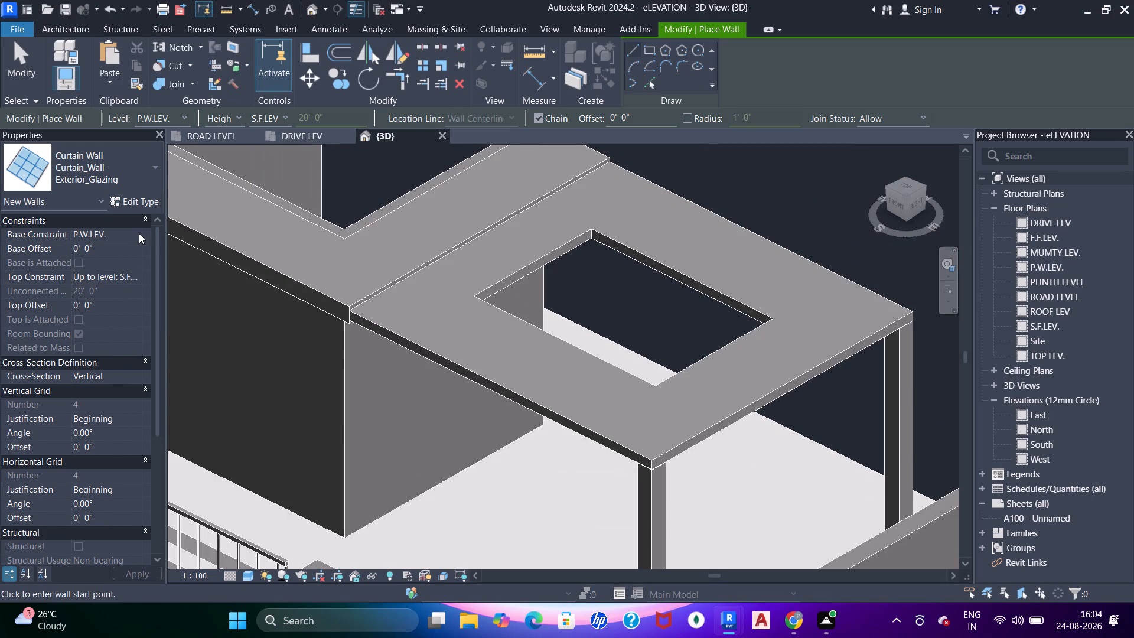
scroll(129, 299, "down", 5)
left_click(99, 291)
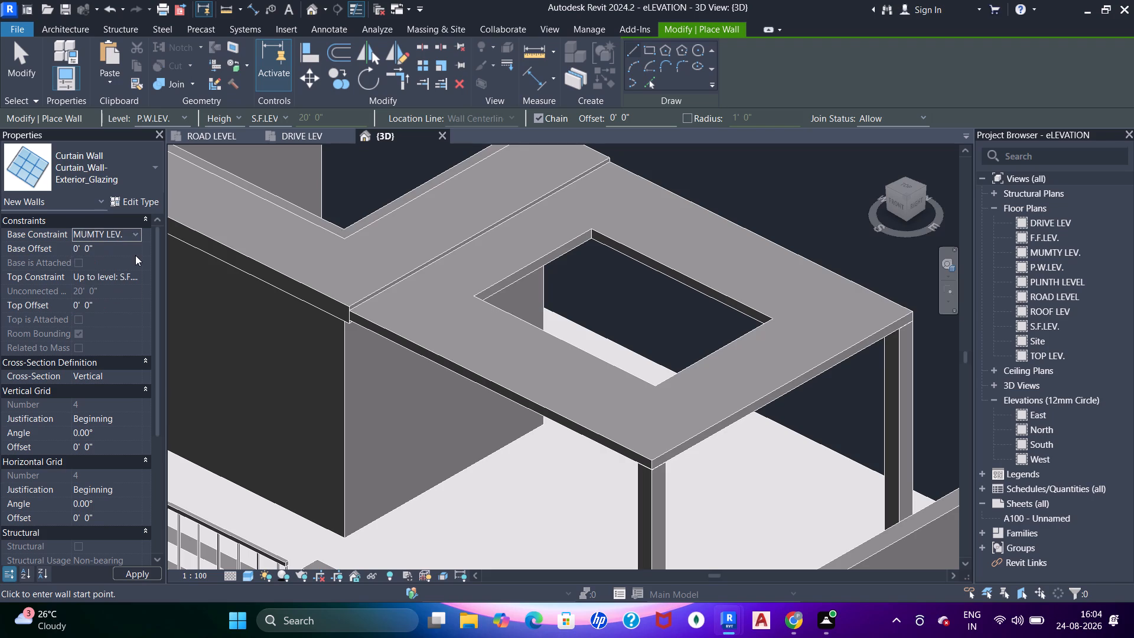
left_click(136, 235)
scroll(106, 300, "down", 3)
left_click(105, 301)
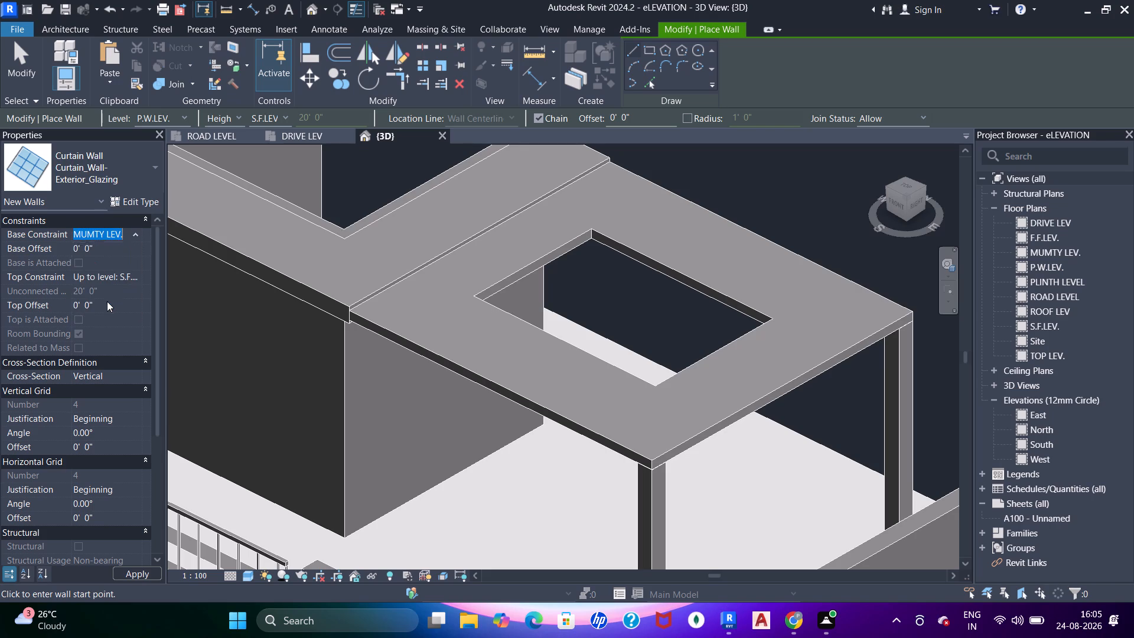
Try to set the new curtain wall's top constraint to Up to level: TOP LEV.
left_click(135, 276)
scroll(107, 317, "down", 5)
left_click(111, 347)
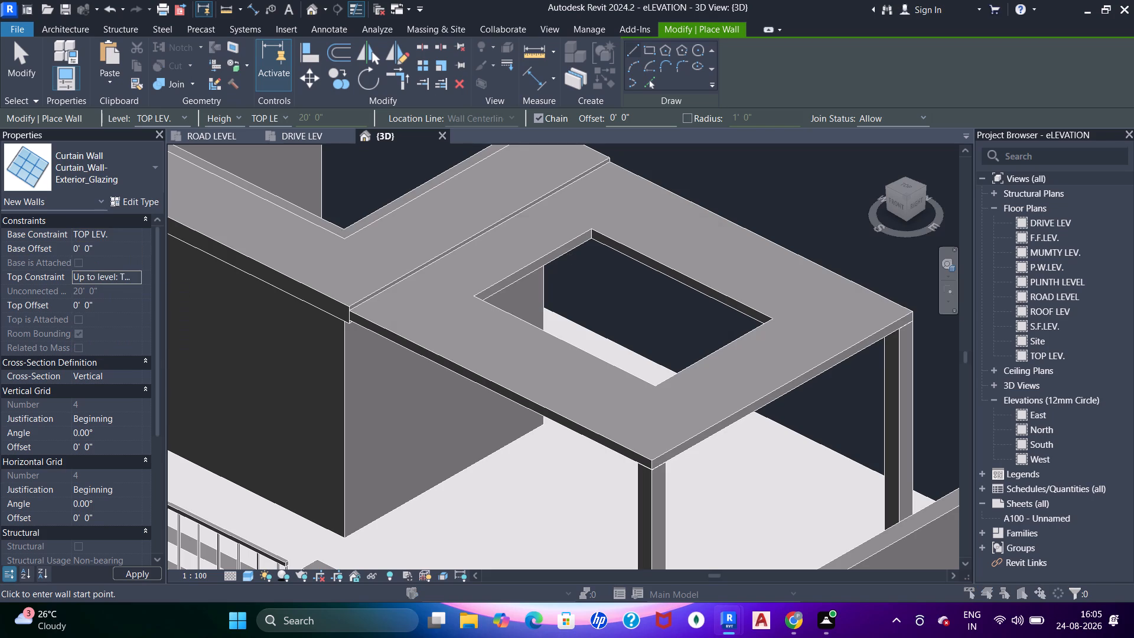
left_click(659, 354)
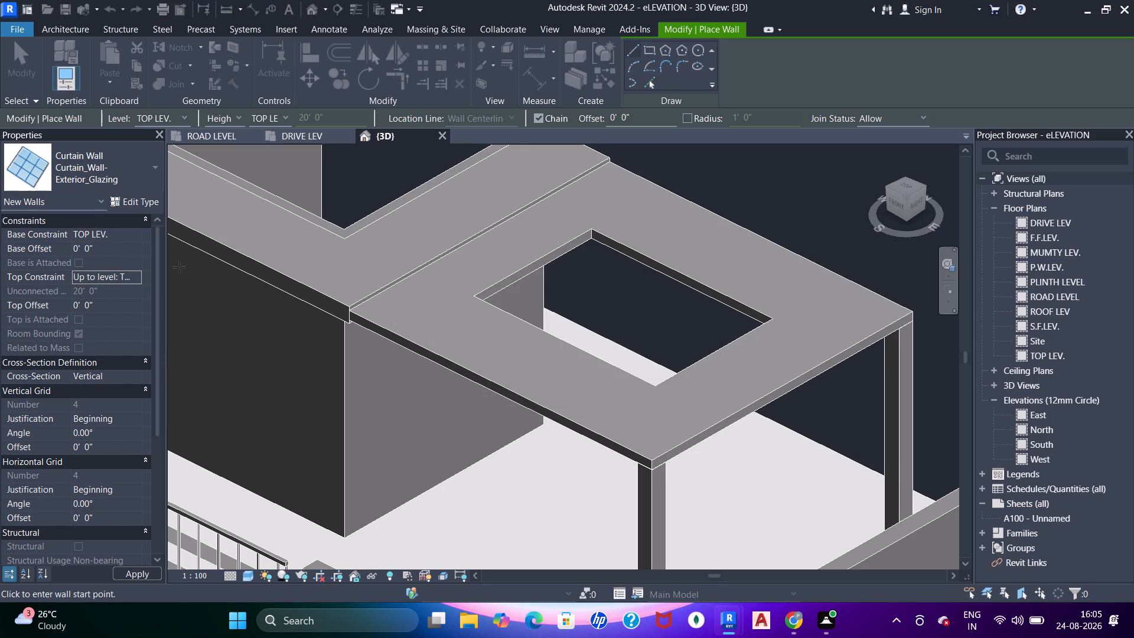
Set the new curtain wall's top constraint to Unconnected.
left_click(139, 273)
scroll(136, 325, "down", 1)
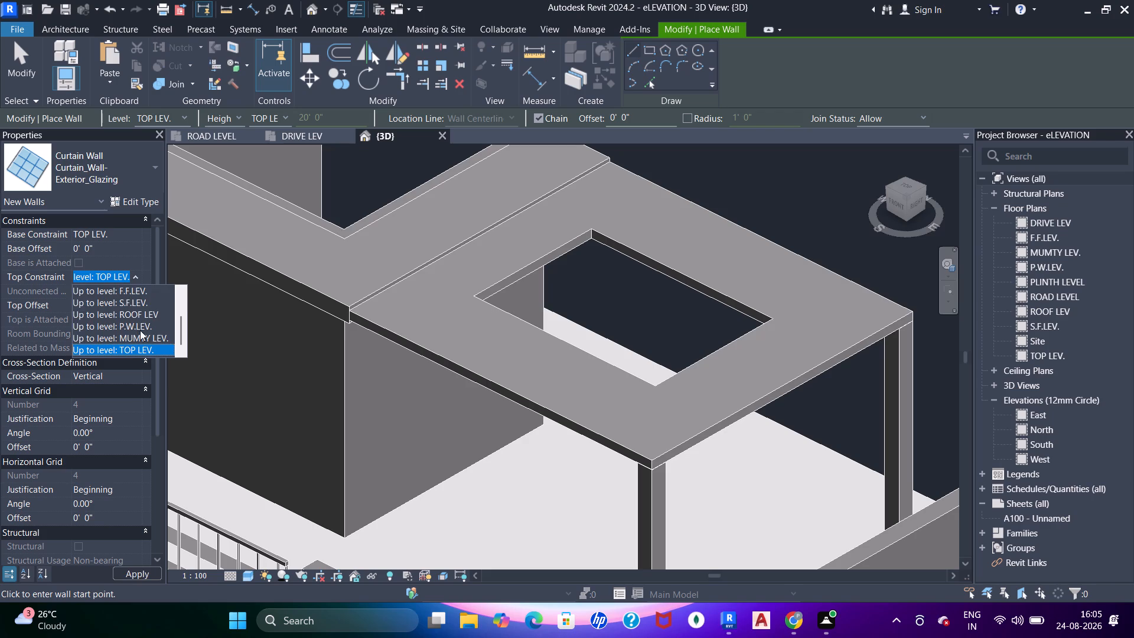
left_click(138, 237)
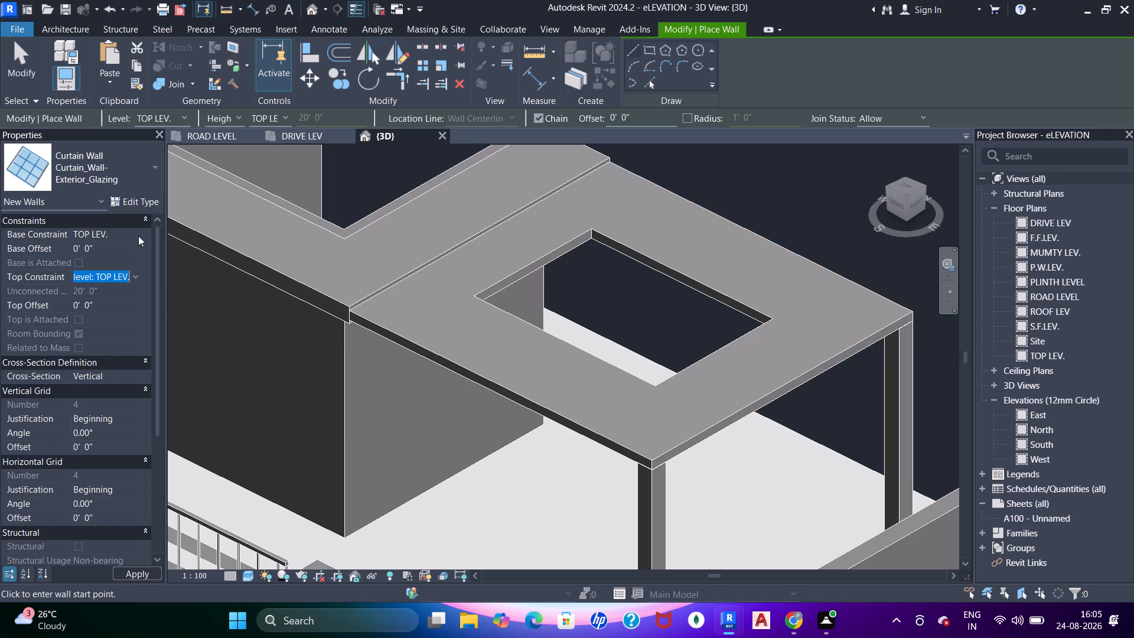
left_click(137, 232)
key("Escape")
left_click(140, 274)
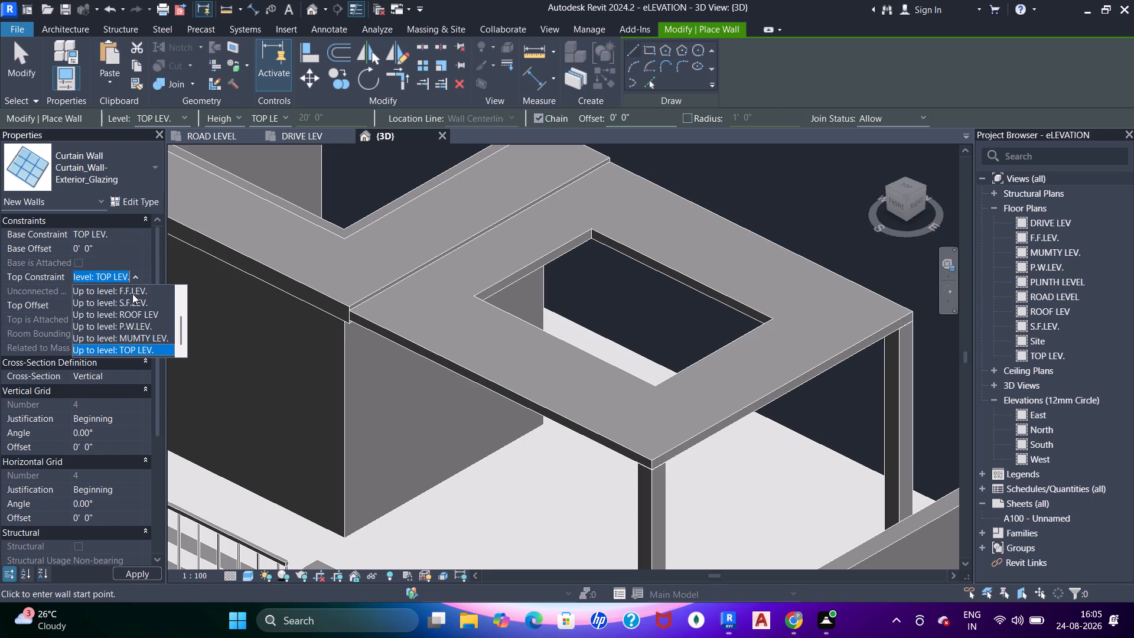
scroll(142, 305, "up", 5)
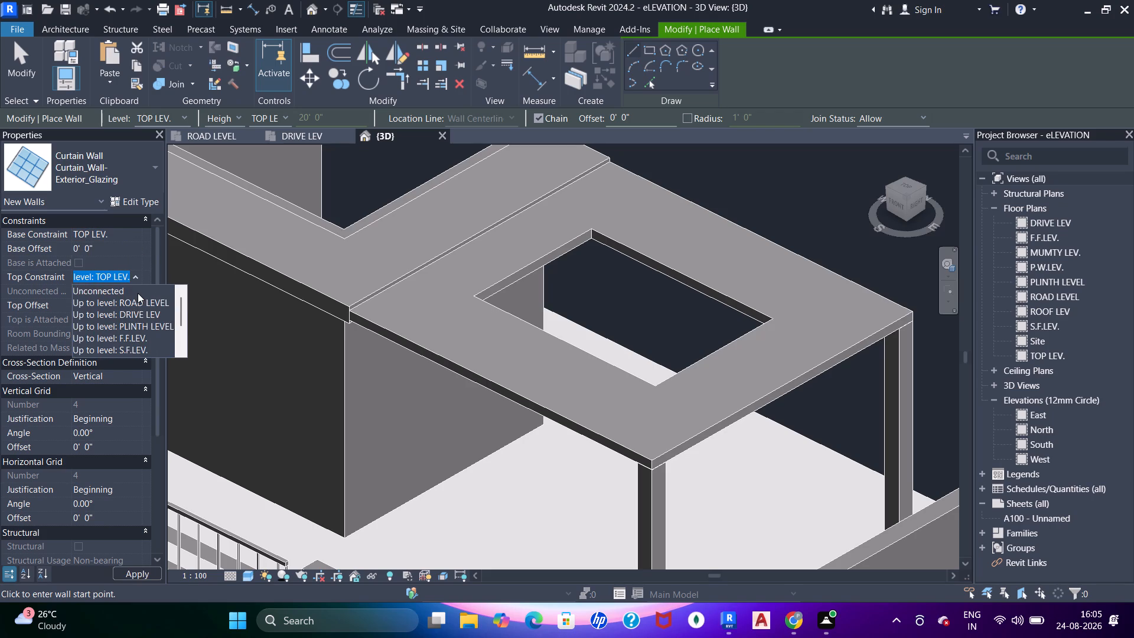
left_click(138, 293)
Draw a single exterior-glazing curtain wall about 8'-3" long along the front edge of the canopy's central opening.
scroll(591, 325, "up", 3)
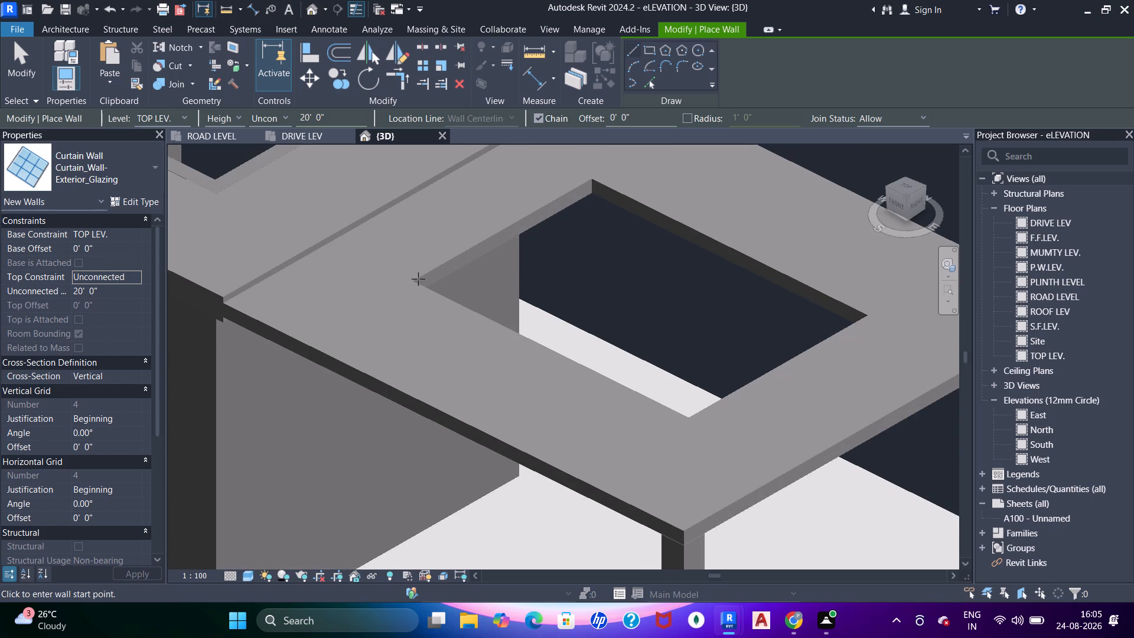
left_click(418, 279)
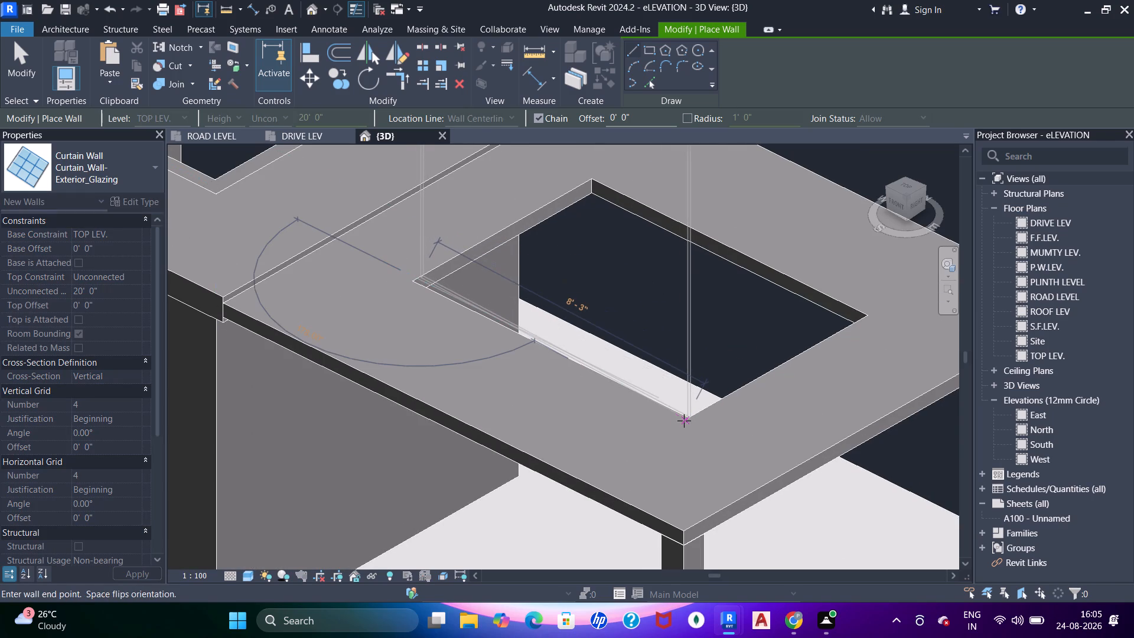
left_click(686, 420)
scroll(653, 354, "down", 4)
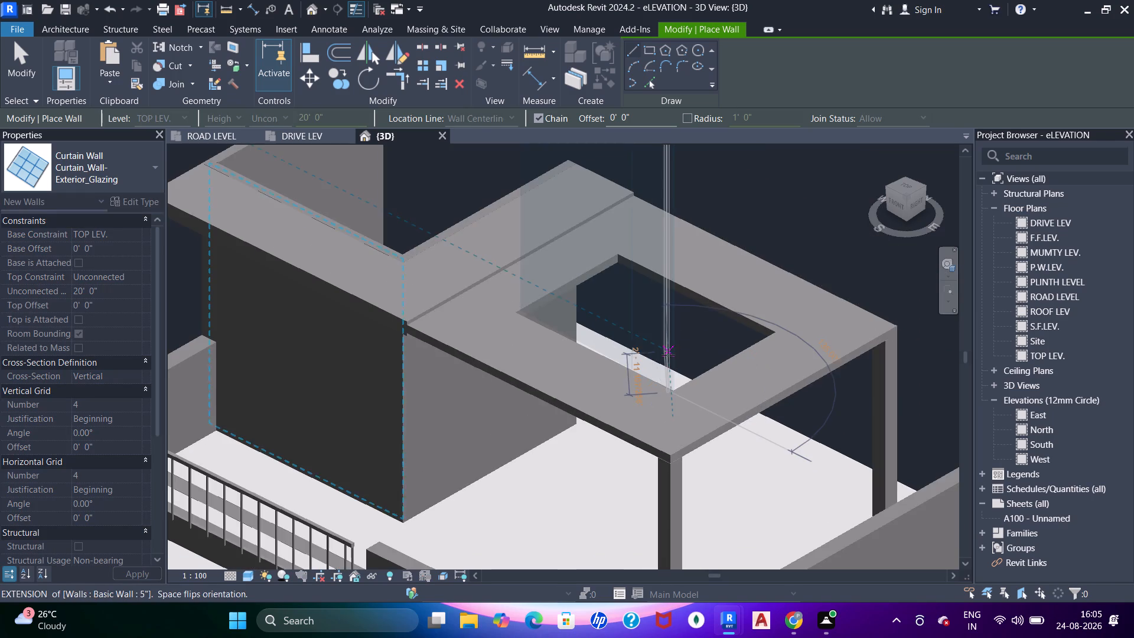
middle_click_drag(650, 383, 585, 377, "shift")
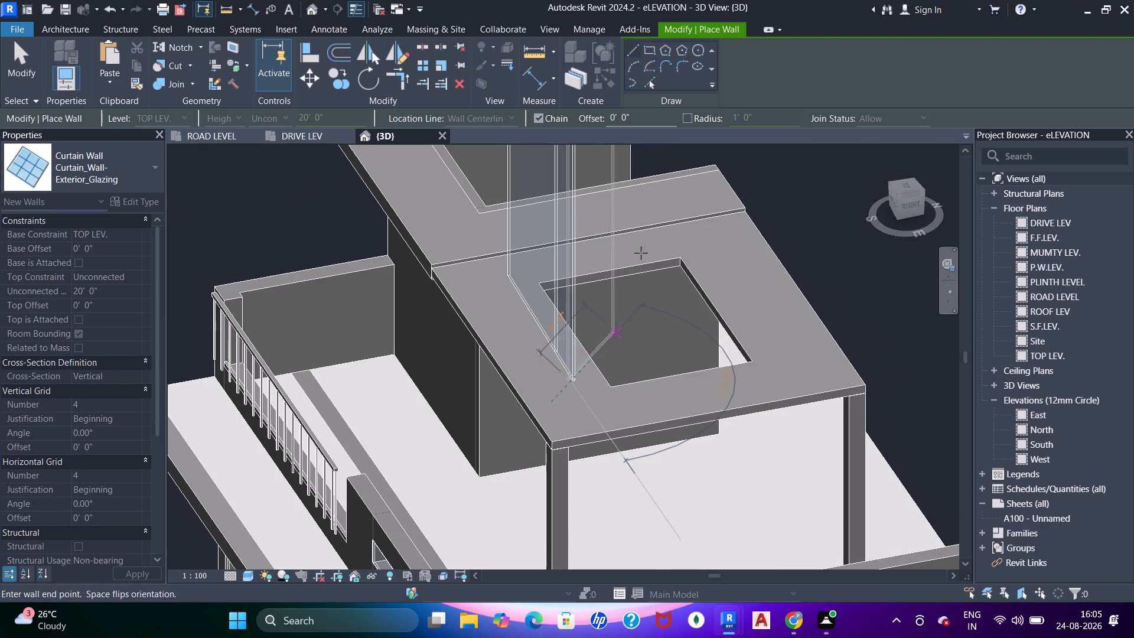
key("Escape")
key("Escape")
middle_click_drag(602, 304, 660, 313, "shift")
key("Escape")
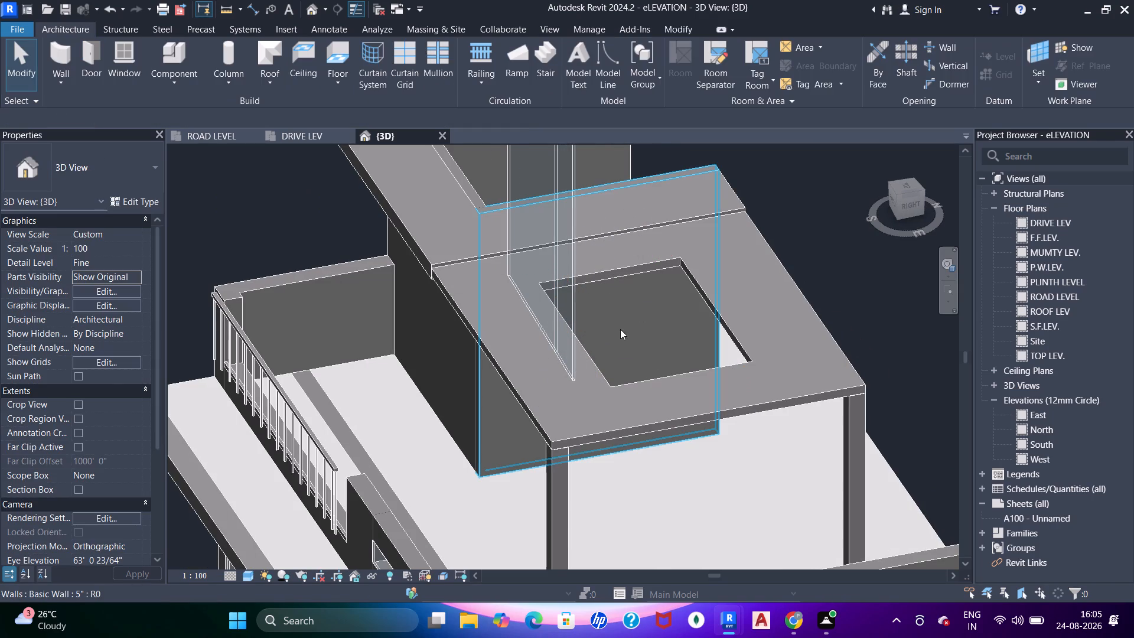
Create similar exterior-glazing curtain walls as a rectangle between opposite corners of the canopy's central opening.
left_click(568, 319)
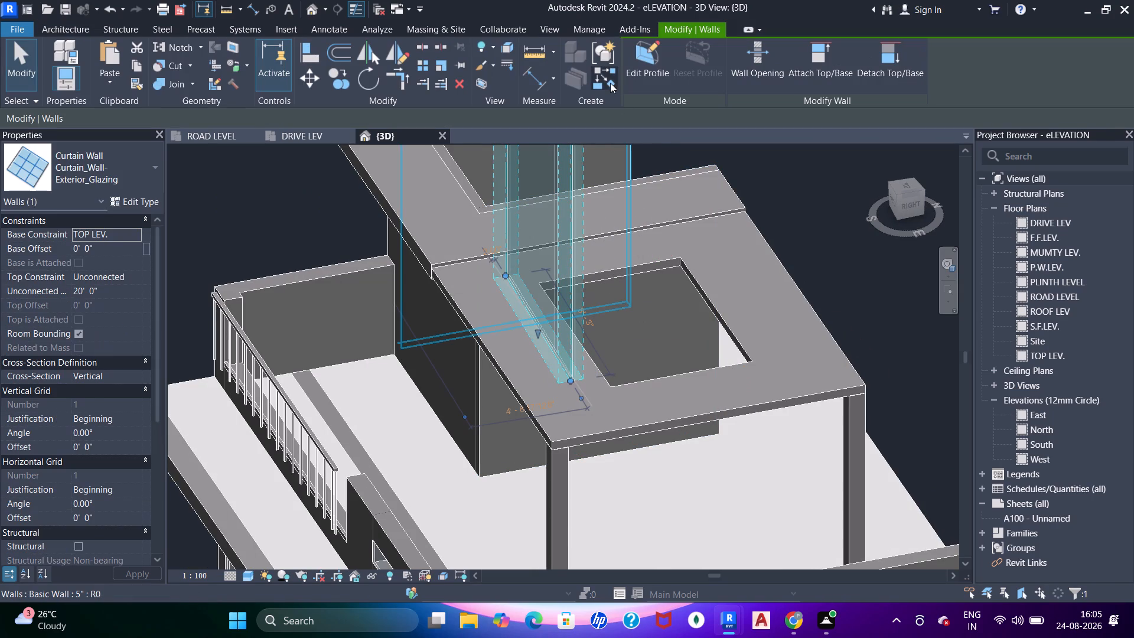
left_click(610, 83)
left_click(650, 54)
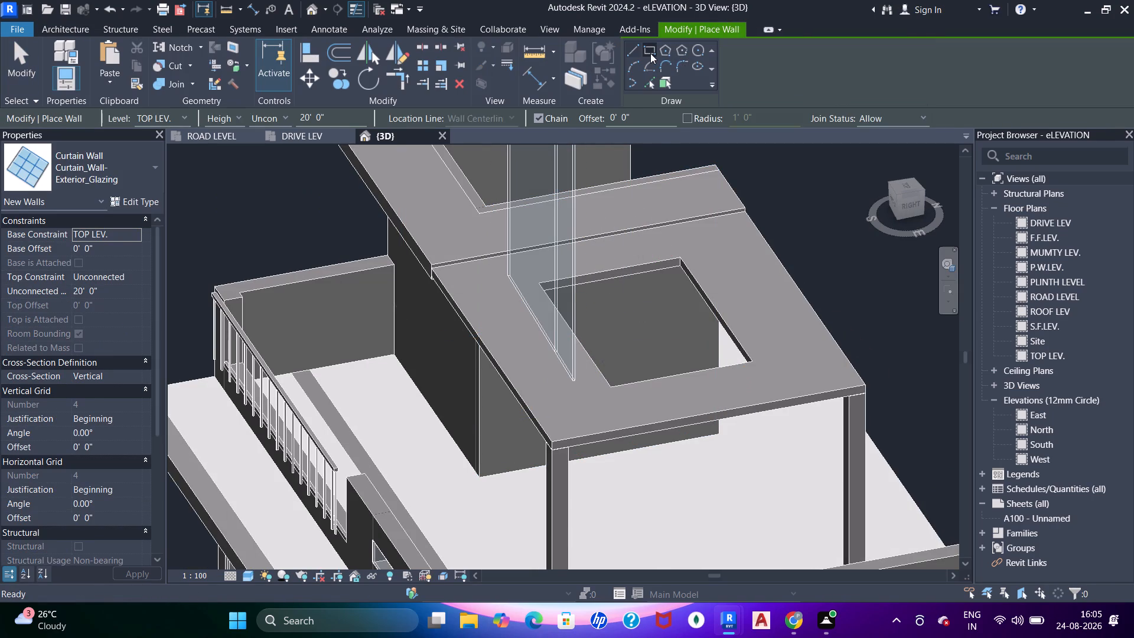
left_click(680, 258)
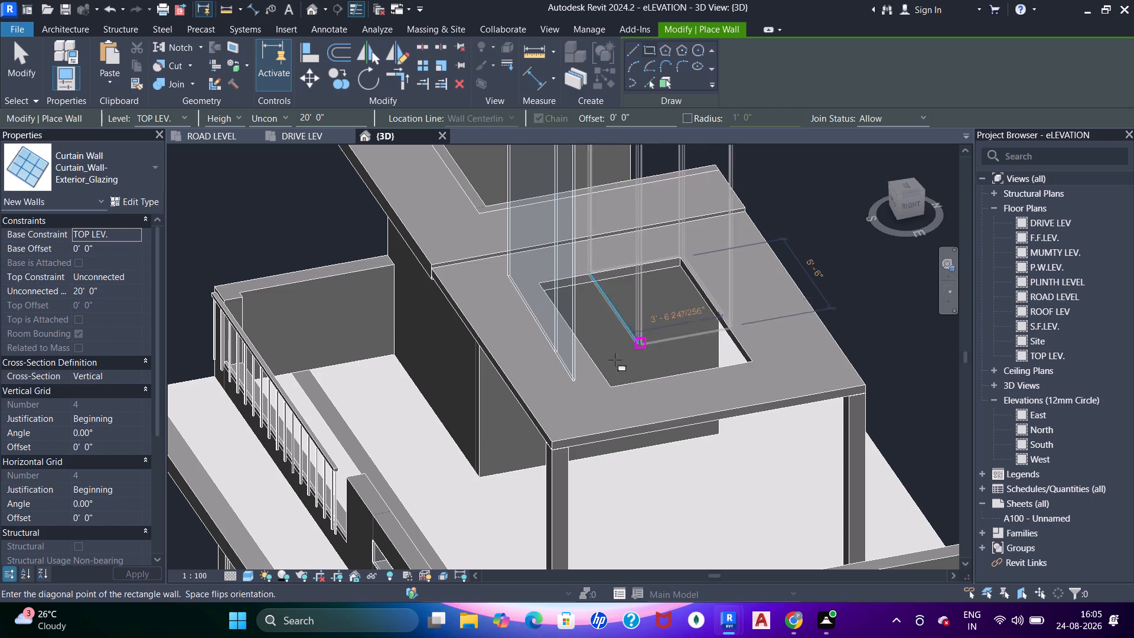
left_click(609, 384)
key("Escape")
key("Escape")
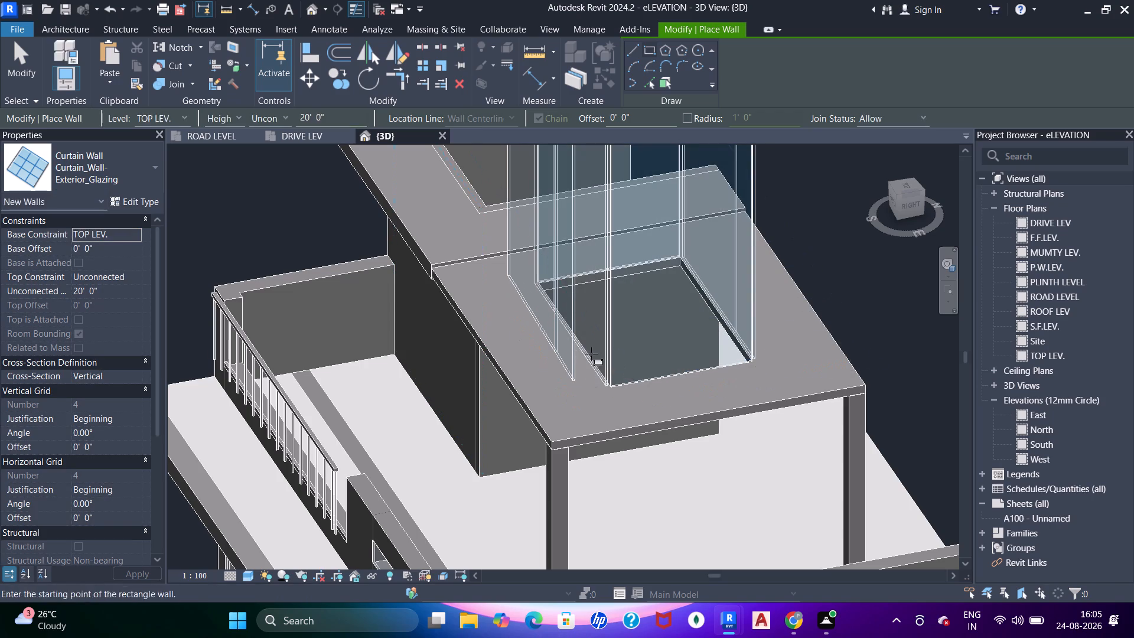
key("Escape")
key("Escape")
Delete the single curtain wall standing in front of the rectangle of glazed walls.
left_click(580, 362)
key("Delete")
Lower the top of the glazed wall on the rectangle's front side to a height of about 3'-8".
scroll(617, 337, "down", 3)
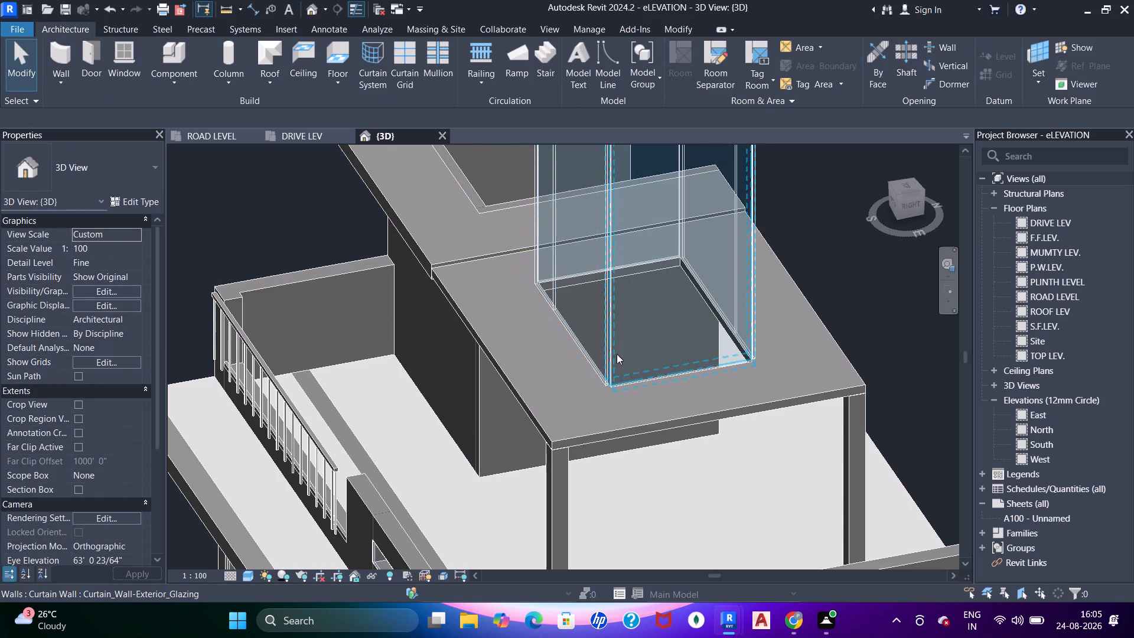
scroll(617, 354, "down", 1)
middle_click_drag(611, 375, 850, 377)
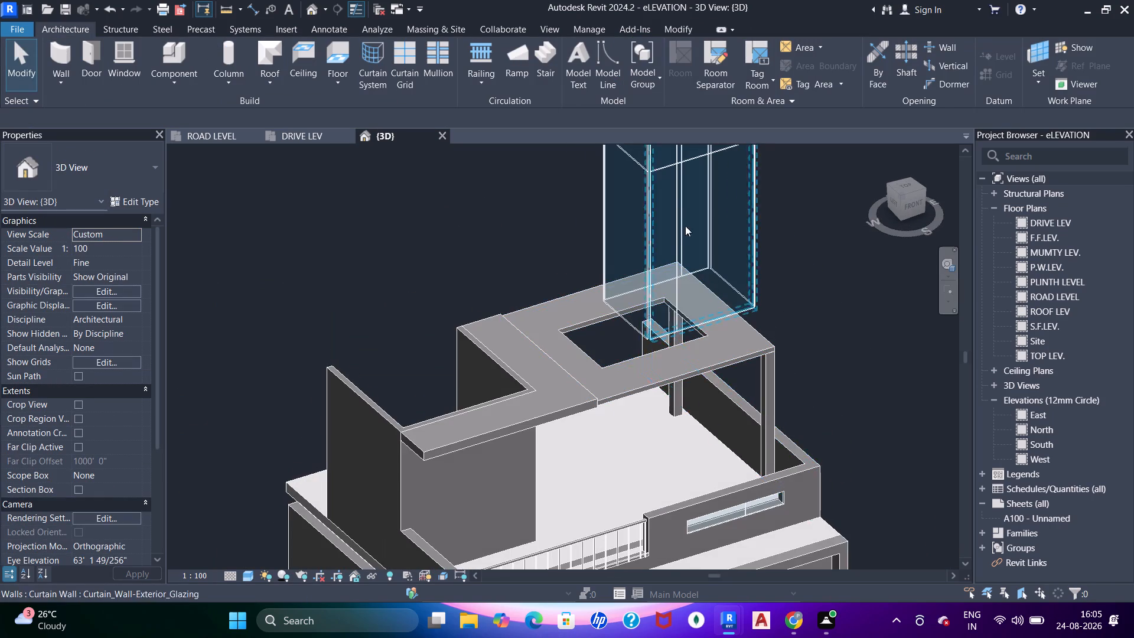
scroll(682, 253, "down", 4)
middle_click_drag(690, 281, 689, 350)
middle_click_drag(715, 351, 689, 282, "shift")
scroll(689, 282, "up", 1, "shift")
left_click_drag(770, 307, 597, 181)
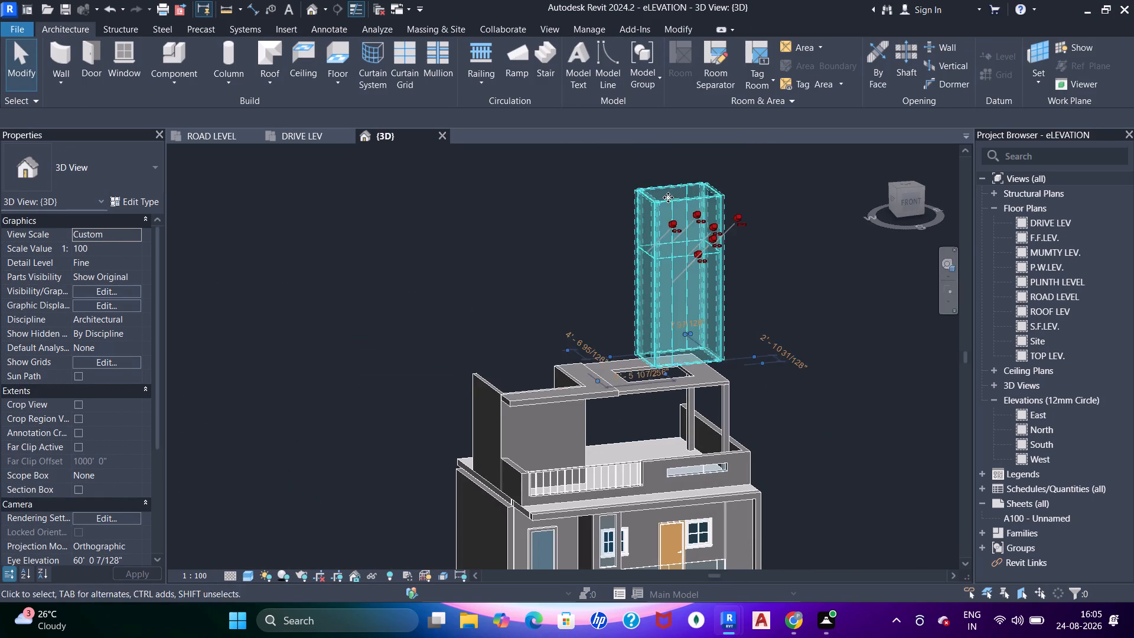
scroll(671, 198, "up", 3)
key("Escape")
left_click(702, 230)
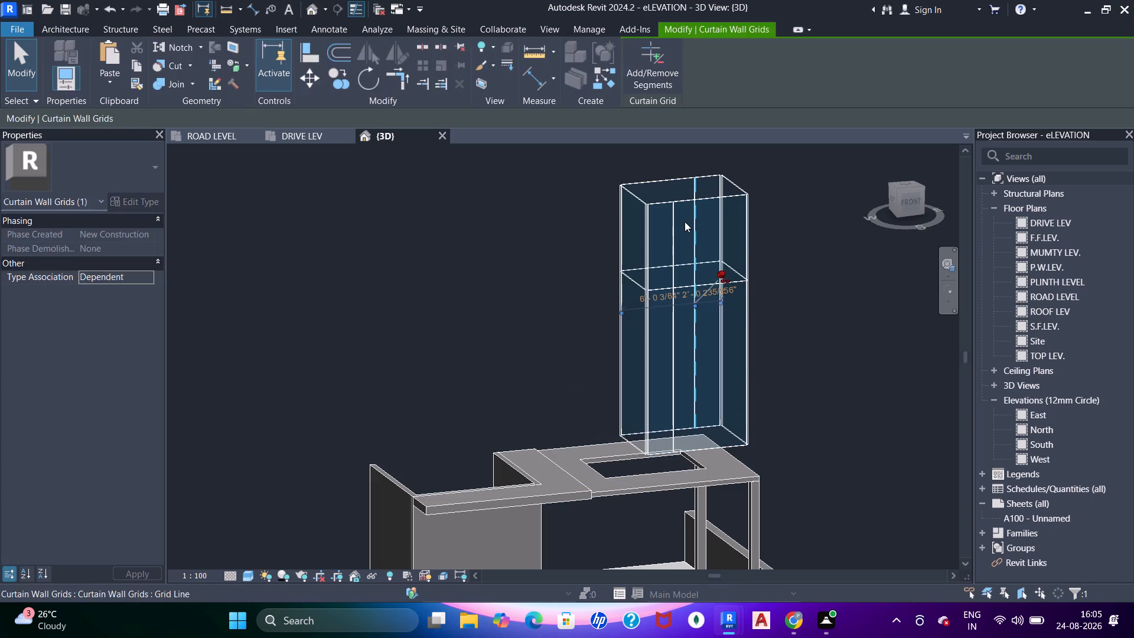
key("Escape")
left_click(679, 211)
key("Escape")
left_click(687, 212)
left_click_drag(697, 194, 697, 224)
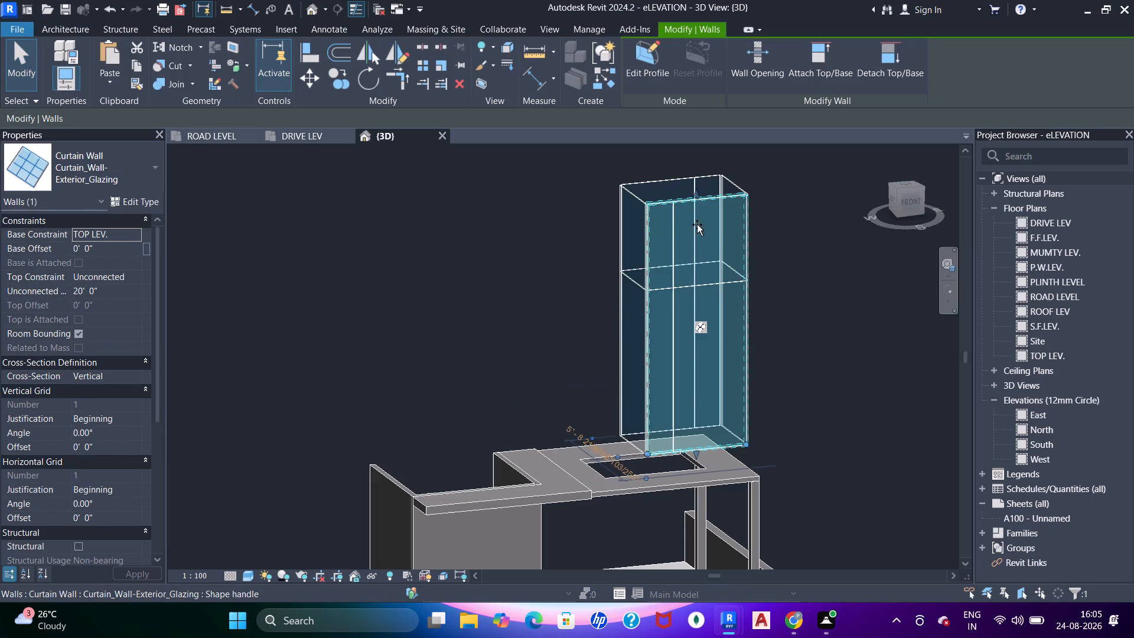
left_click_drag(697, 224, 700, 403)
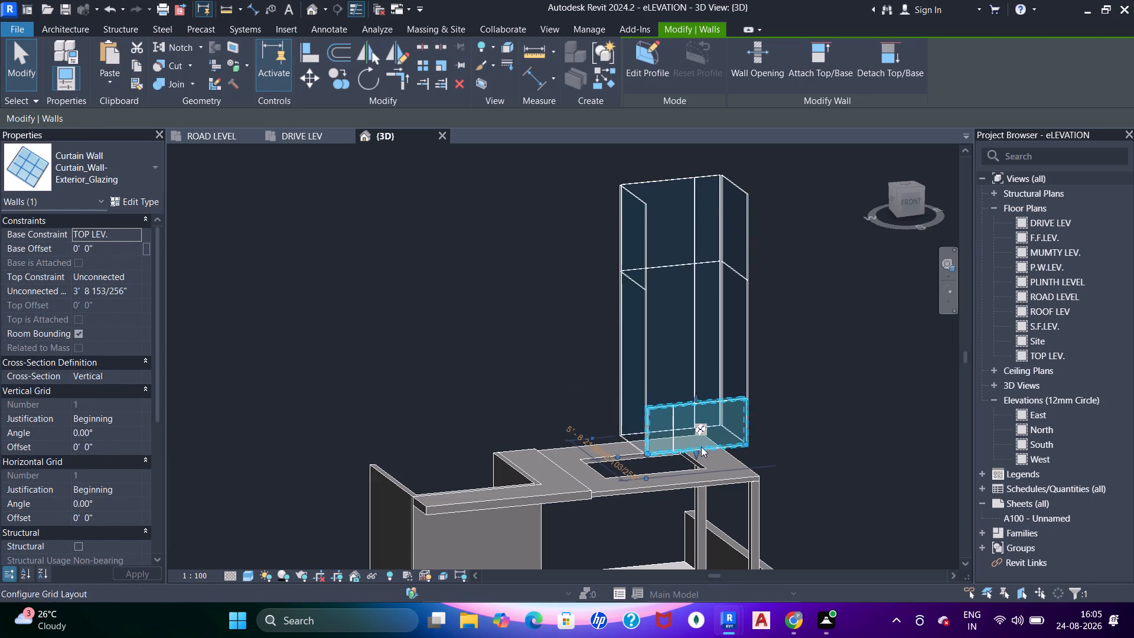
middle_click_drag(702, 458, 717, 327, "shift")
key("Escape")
Delete the three remaining full-height glazed walls of the rectangle above the canopy opening.
middle_click_drag(756, 341, 672, 504, "shift")
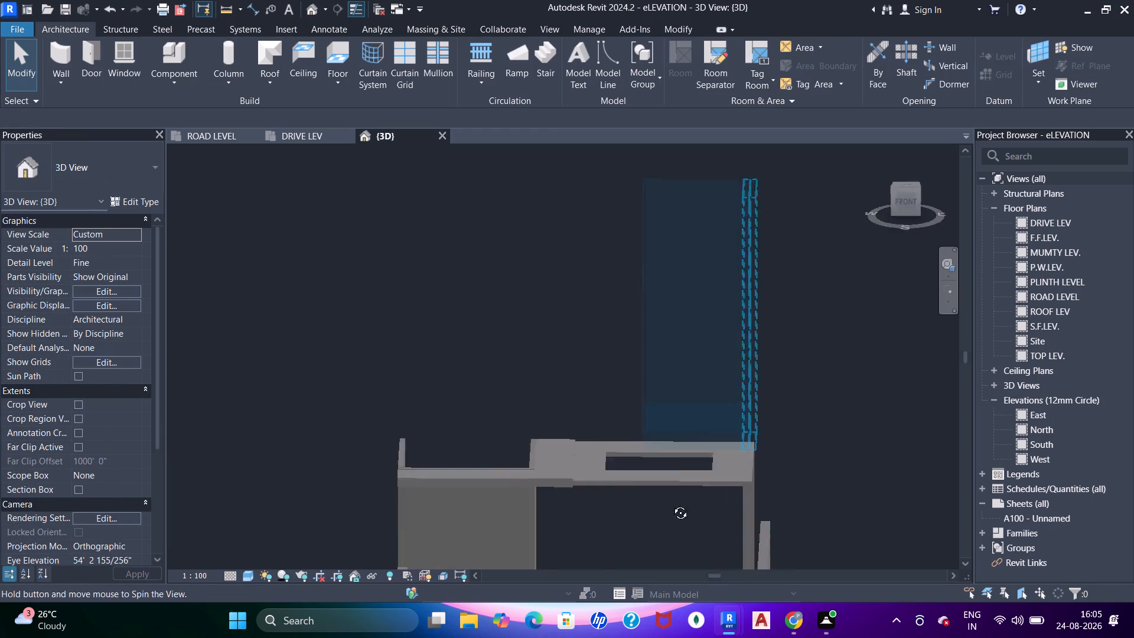
middle_click_drag(672, 504, 644, 552, "shift")
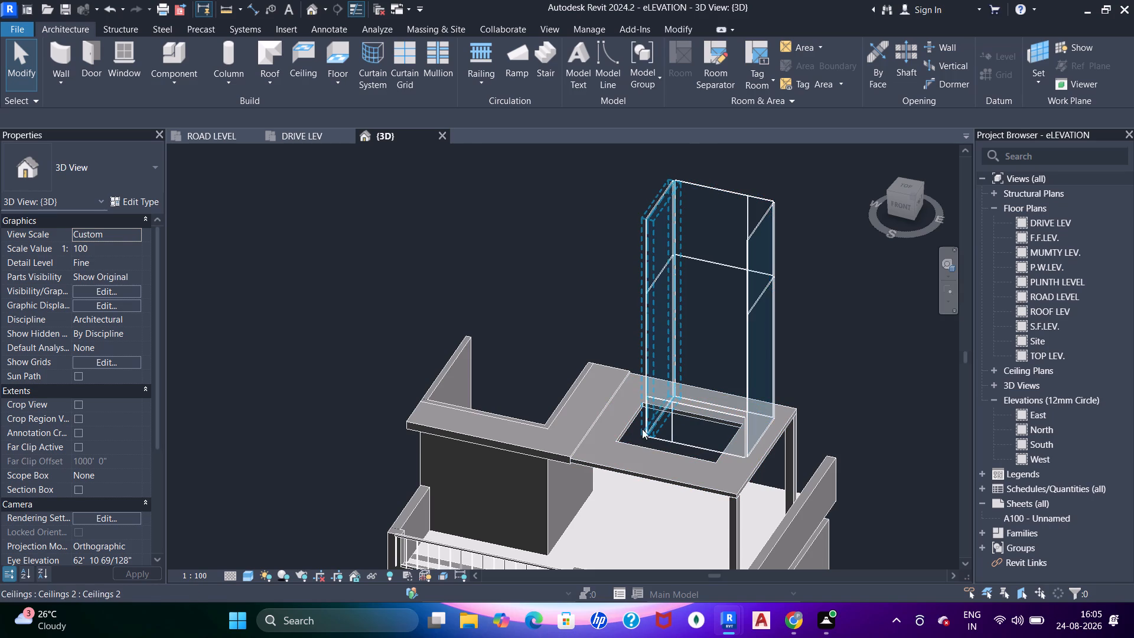
scroll(645, 432, "up", 2)
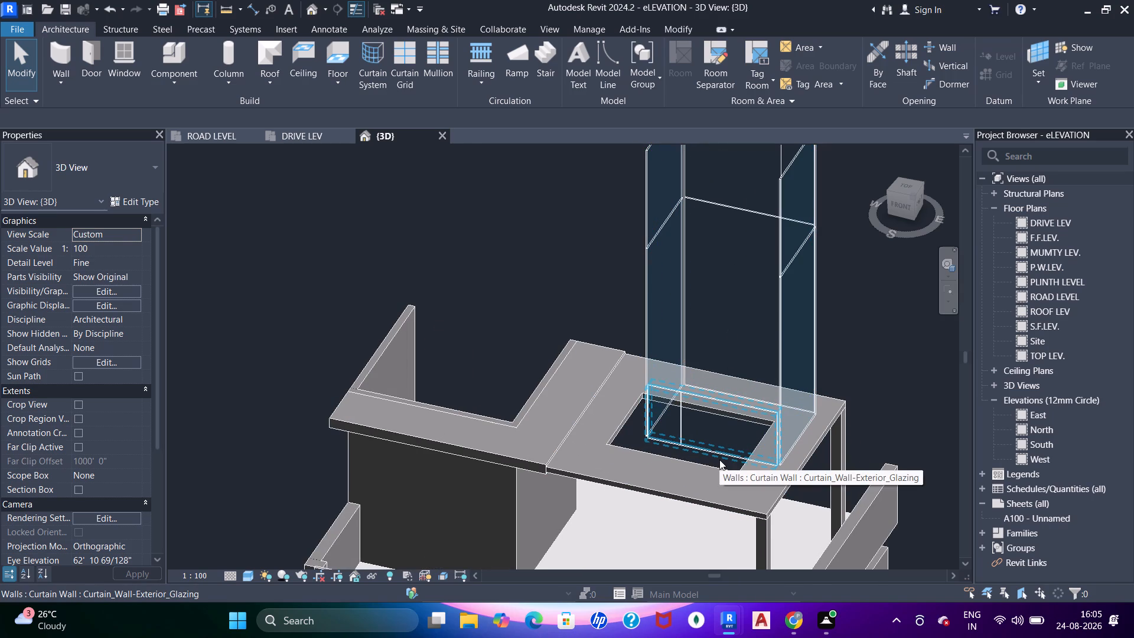
key("Escape")
left_click_drag(862, 307, 656, 248)
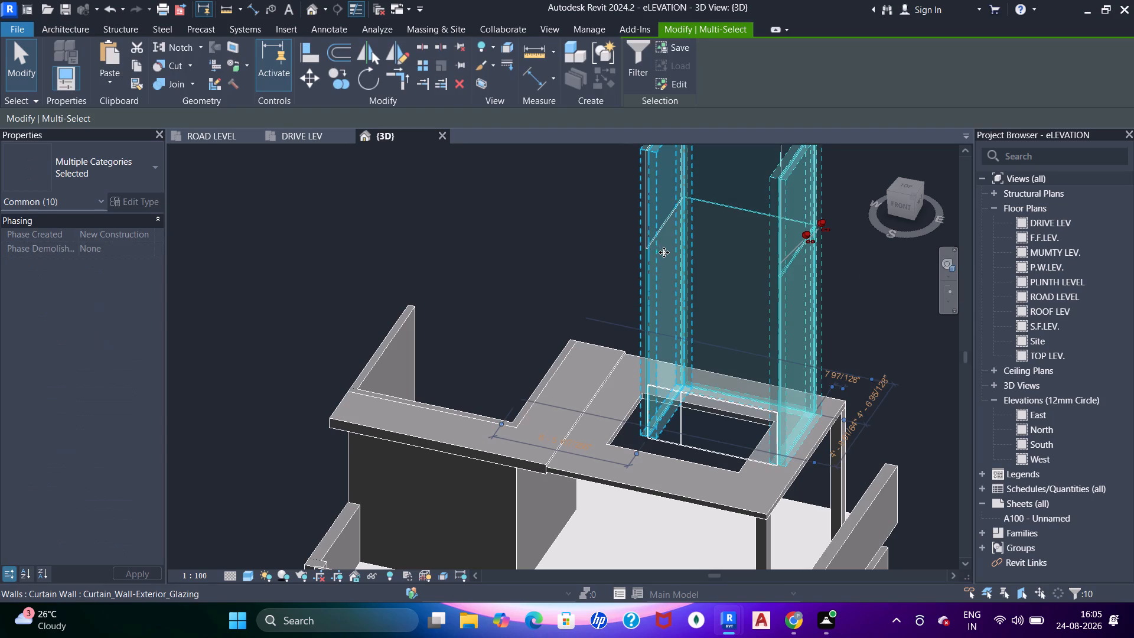
key("Delete")
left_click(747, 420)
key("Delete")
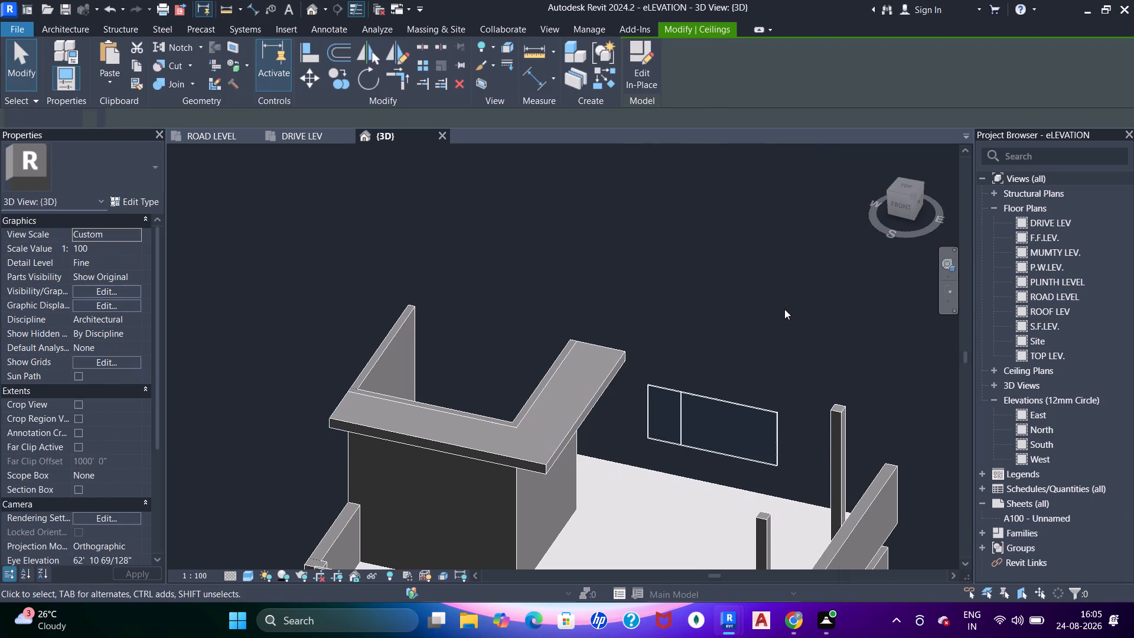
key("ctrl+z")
Delete the low glazed curtain wall left at the front of the canopy opening.
left_click(758, 414)
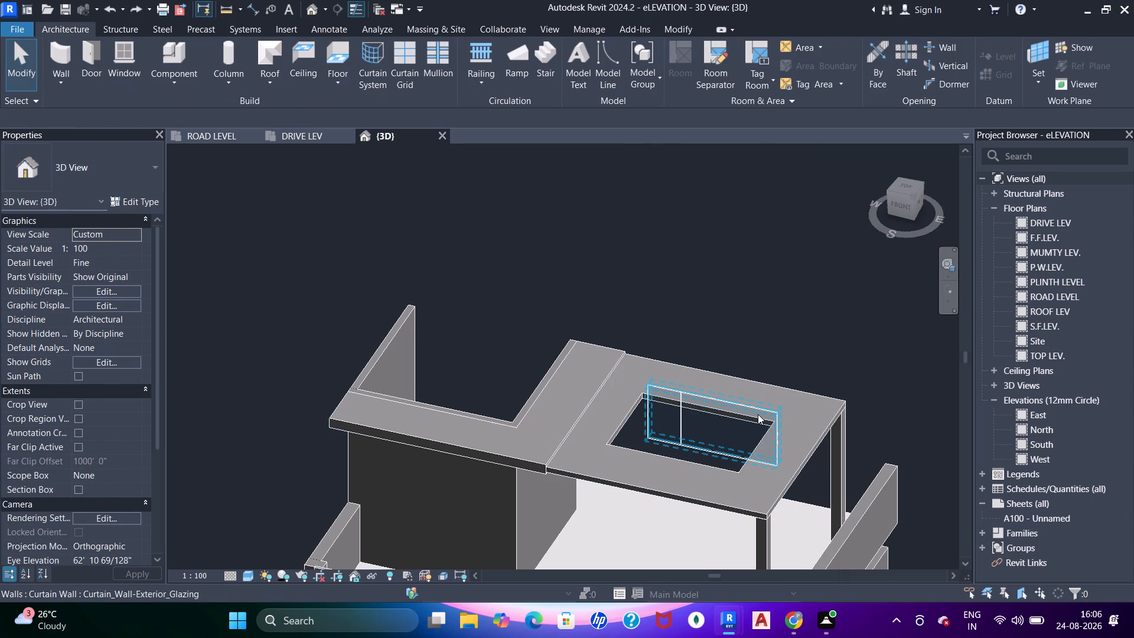
key("Delete")
Draw an exterior-glazing curtain wall about 5'-6" long between two corners of the canopy opening, along its short edge nearest the stair block.
scroll(678, 382, "up", 1, "shift")
middle_click_drag(678, 388, 607, 448, "shift")
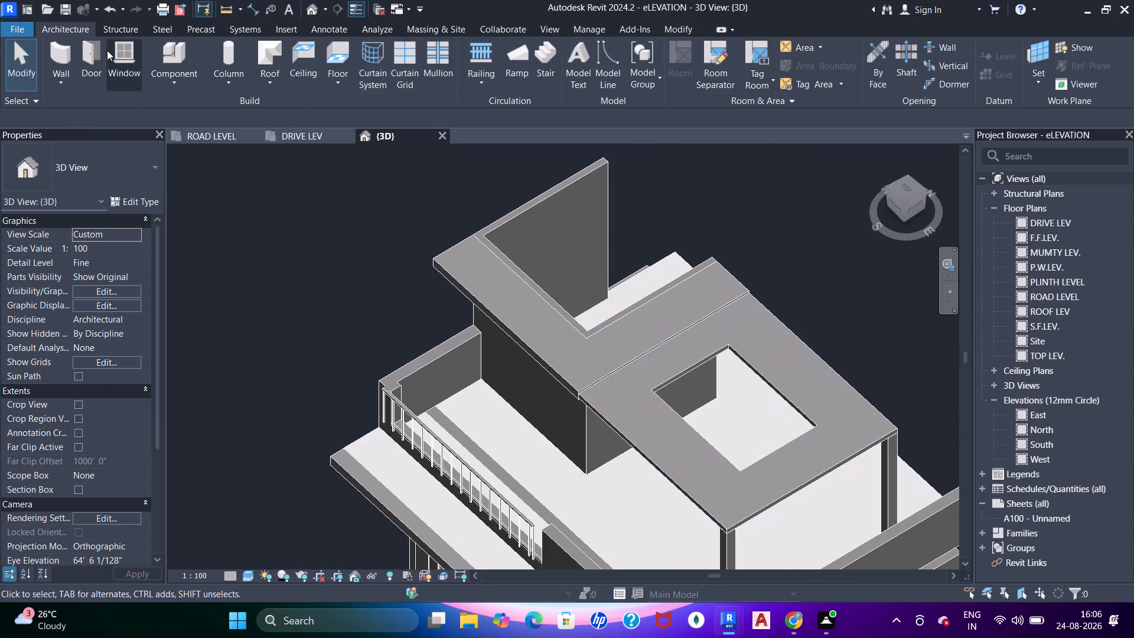
left_click(57, 57)
scroll(709, 401, "up", 3)
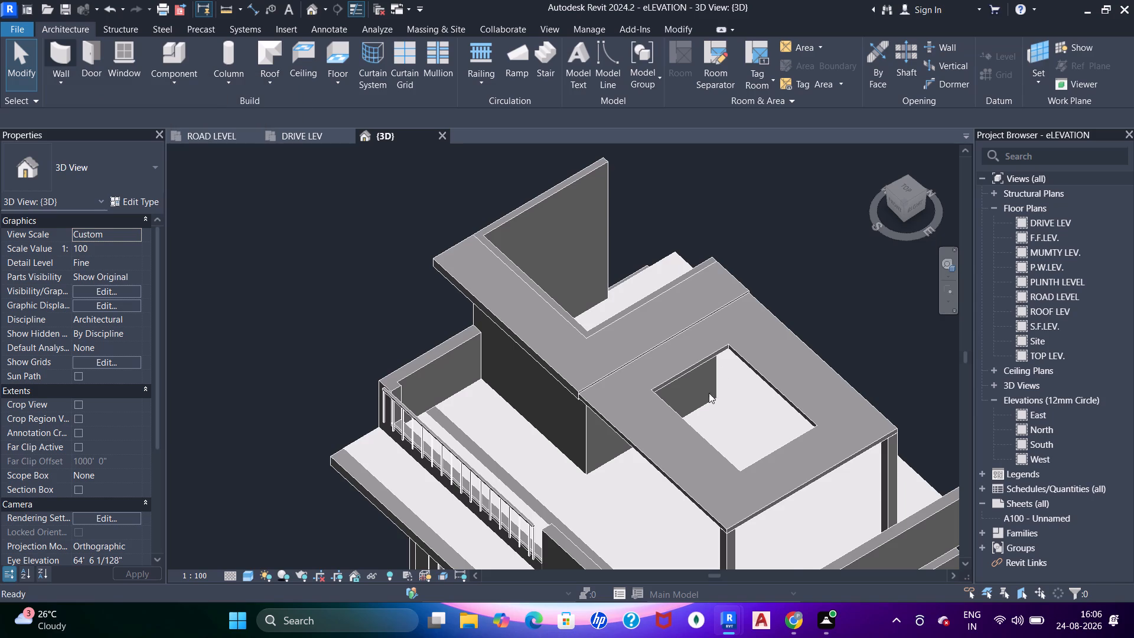
middle_click_drag(710, 388, 517, 285)
scroll(517, 285, "up", 1)
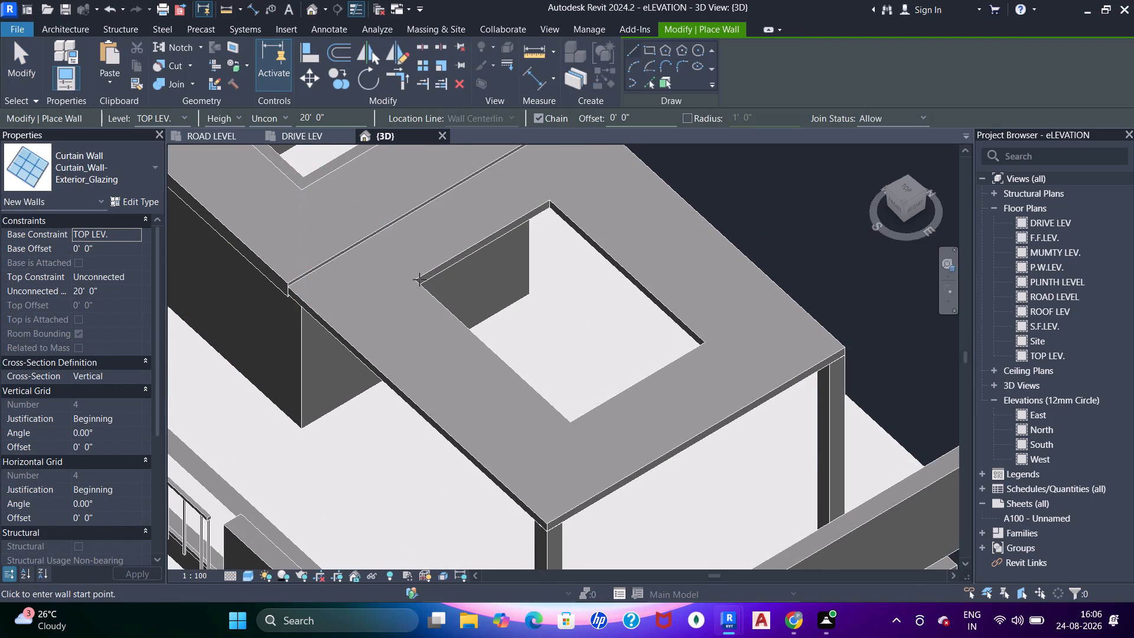
left_click(419, 279)
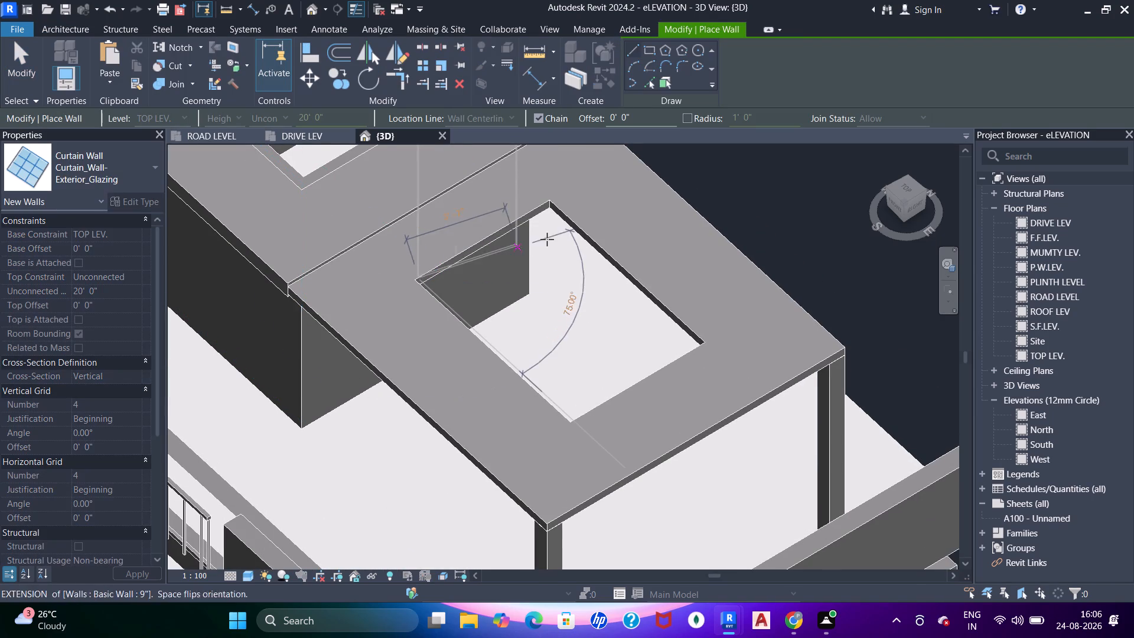
left_click(546, 202)
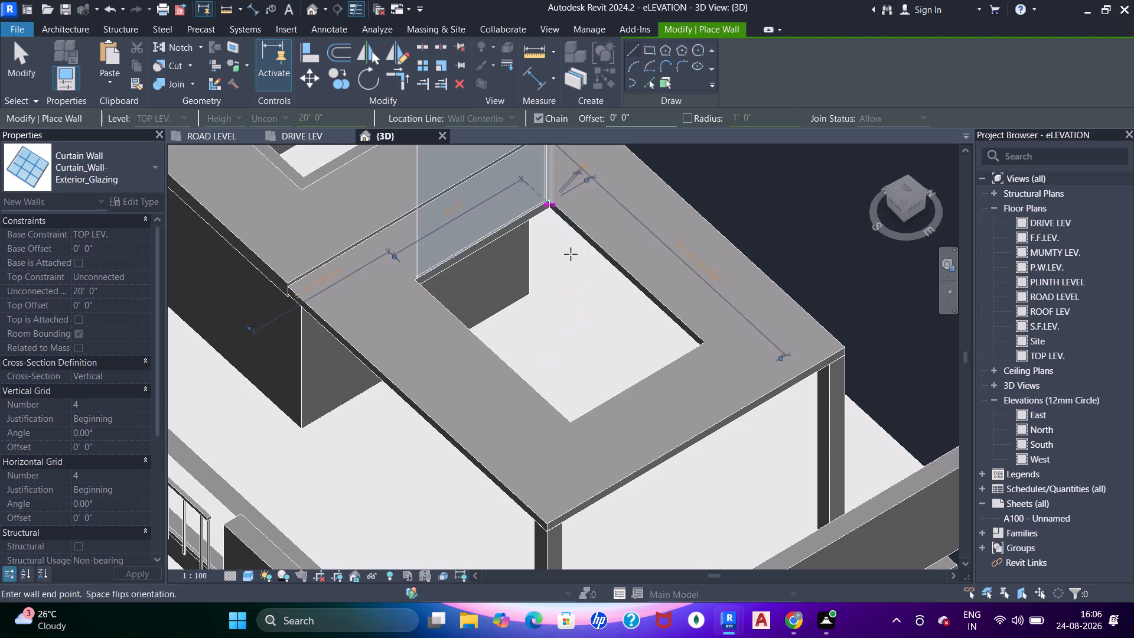
key("Escape")
key("Escape")
key("Escape")
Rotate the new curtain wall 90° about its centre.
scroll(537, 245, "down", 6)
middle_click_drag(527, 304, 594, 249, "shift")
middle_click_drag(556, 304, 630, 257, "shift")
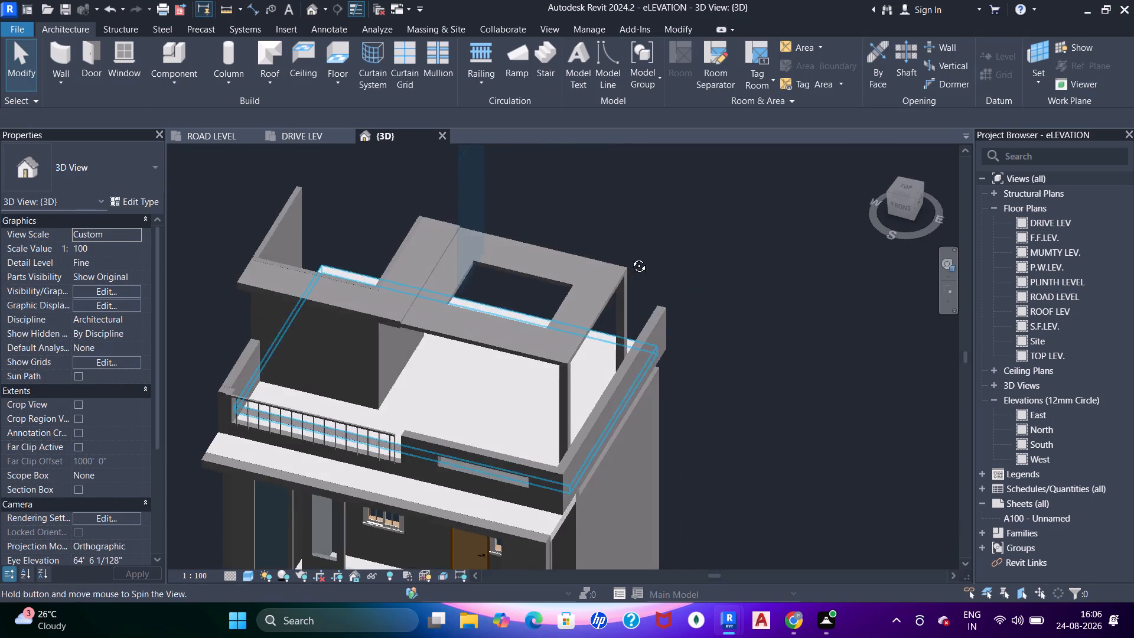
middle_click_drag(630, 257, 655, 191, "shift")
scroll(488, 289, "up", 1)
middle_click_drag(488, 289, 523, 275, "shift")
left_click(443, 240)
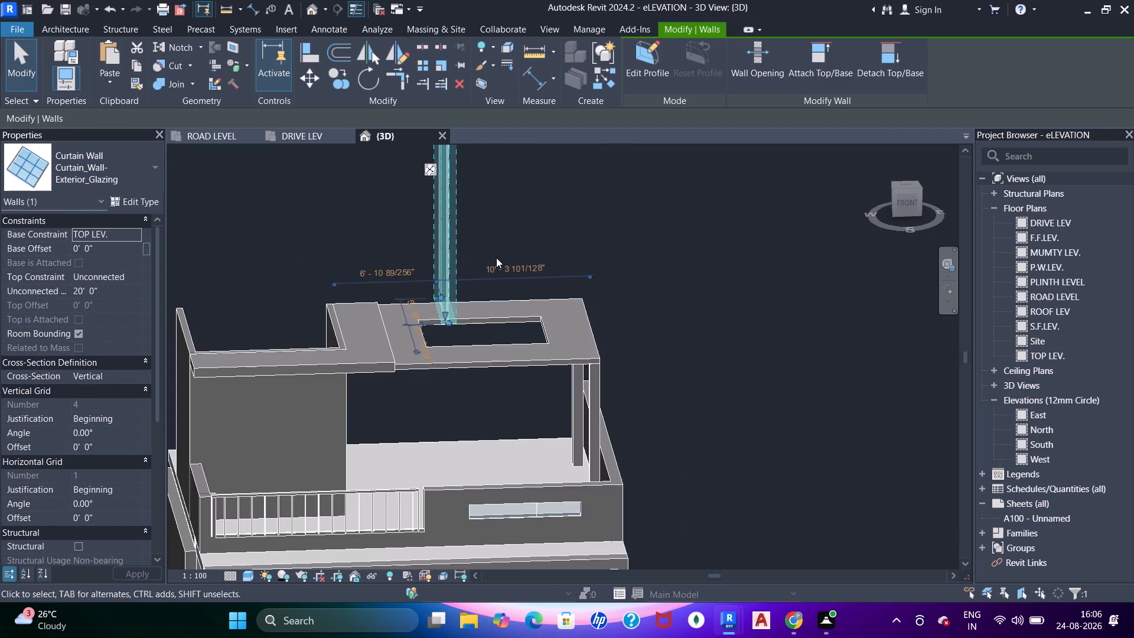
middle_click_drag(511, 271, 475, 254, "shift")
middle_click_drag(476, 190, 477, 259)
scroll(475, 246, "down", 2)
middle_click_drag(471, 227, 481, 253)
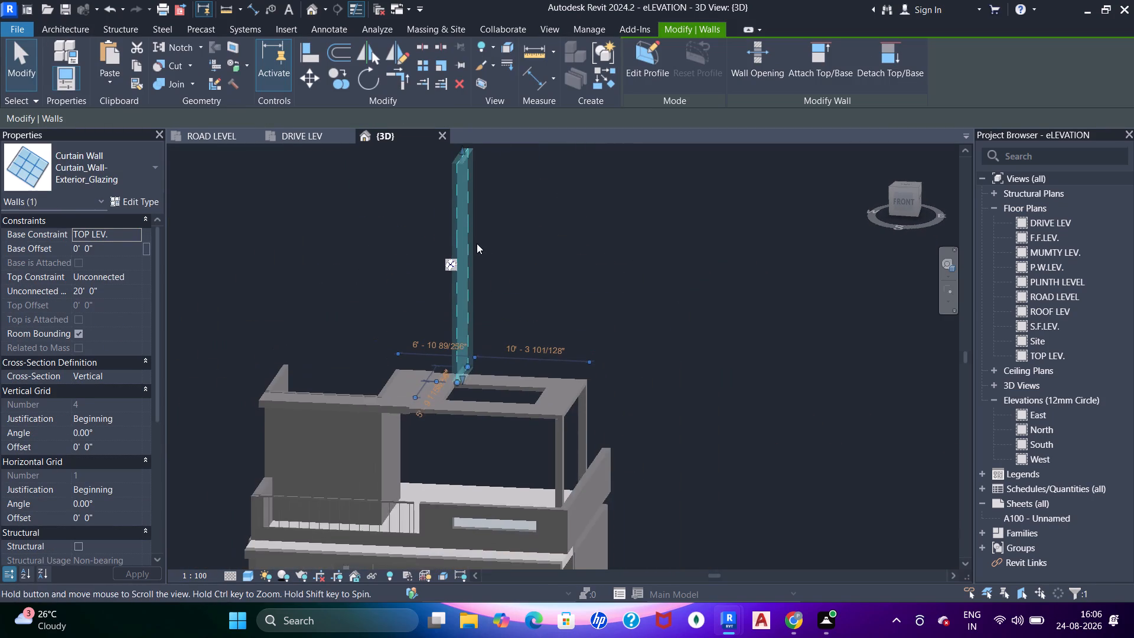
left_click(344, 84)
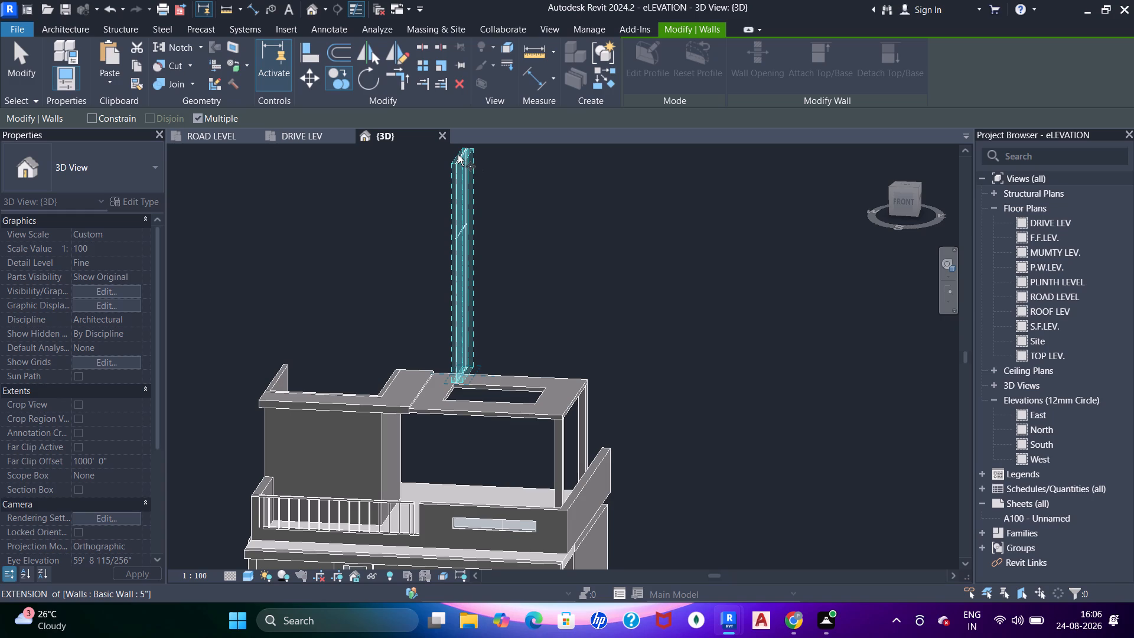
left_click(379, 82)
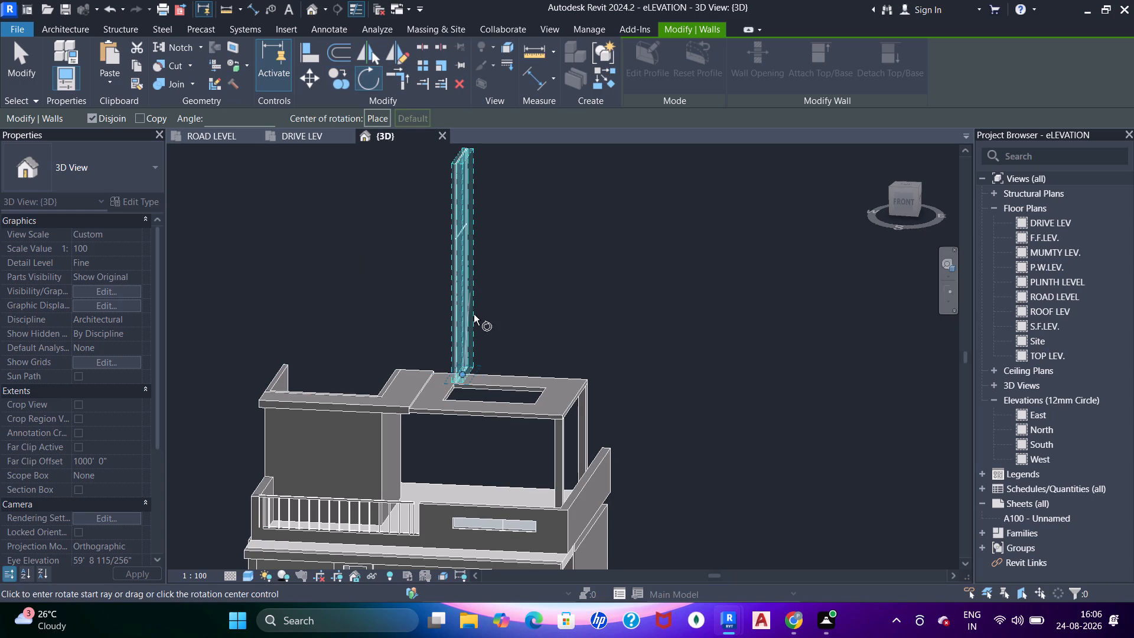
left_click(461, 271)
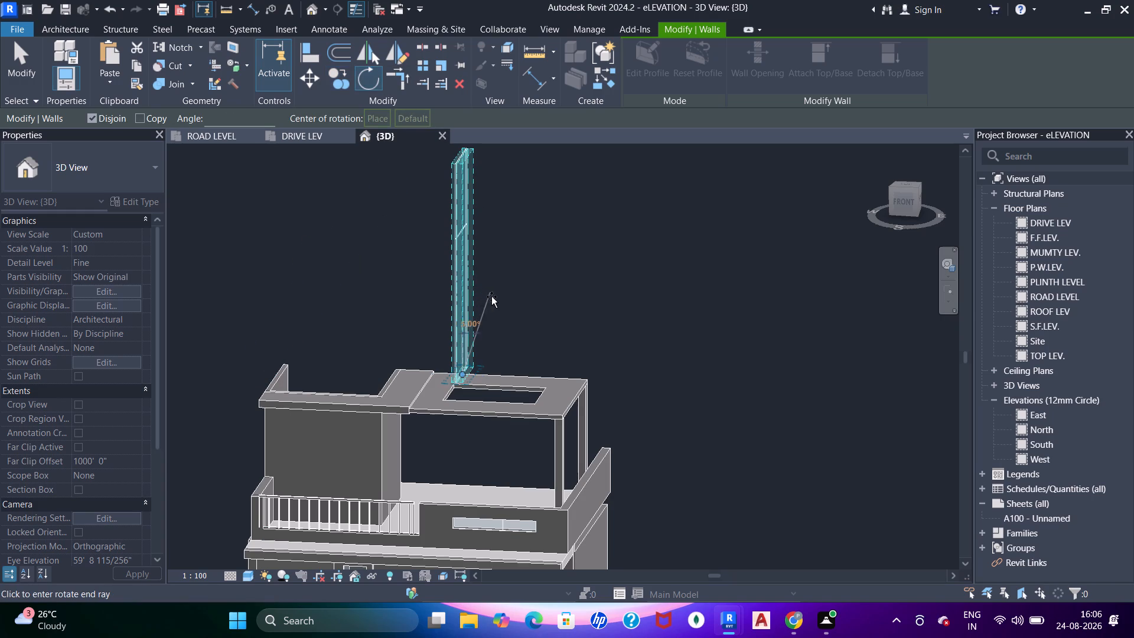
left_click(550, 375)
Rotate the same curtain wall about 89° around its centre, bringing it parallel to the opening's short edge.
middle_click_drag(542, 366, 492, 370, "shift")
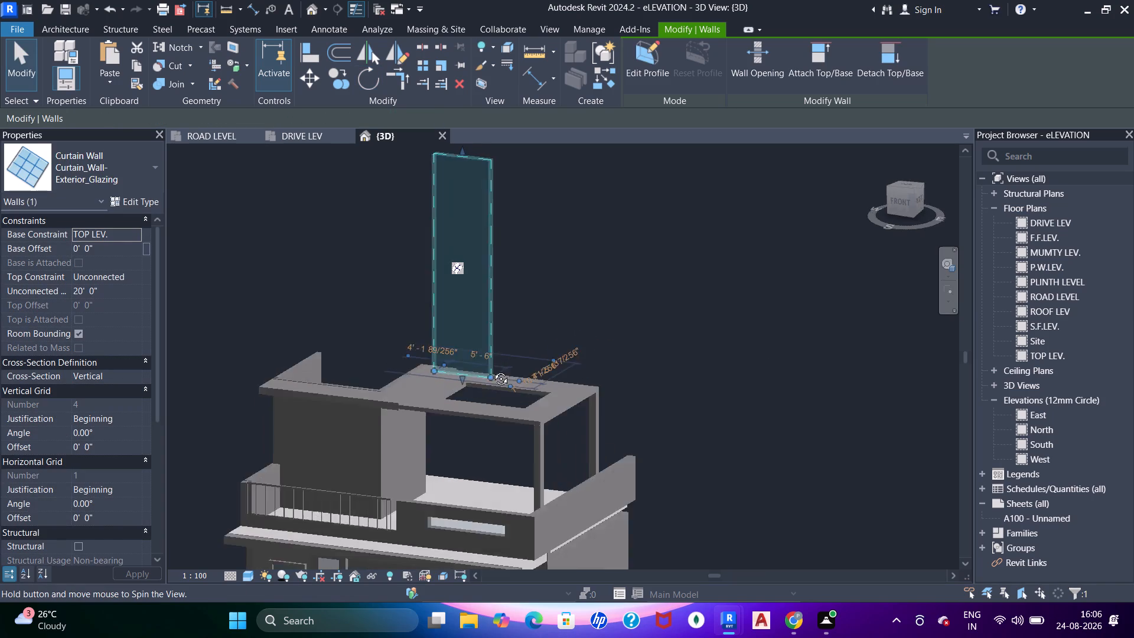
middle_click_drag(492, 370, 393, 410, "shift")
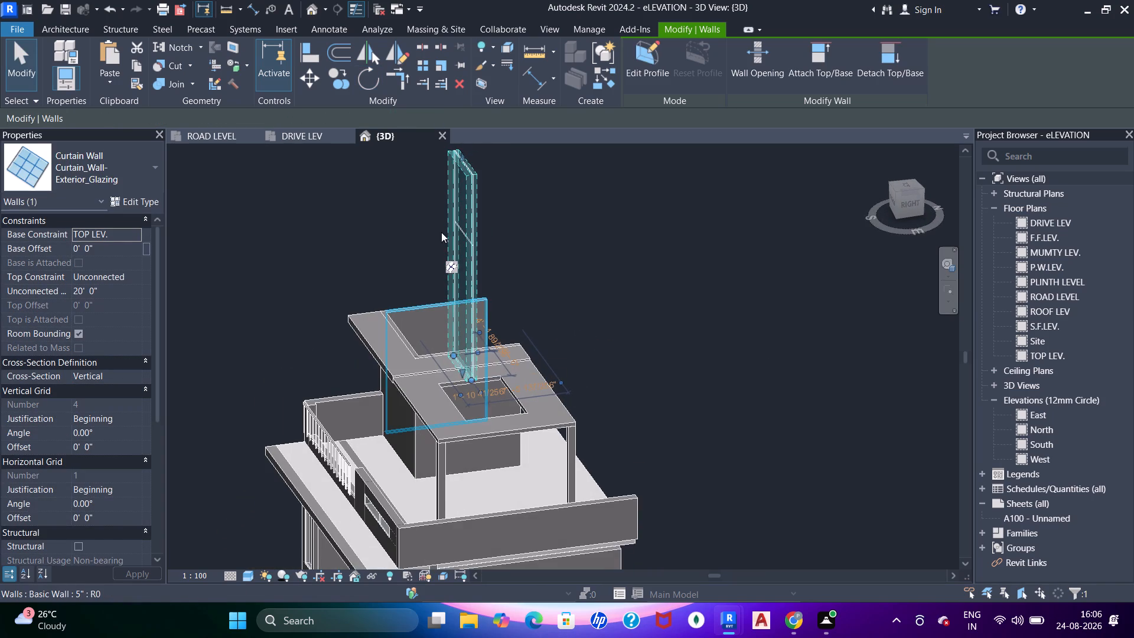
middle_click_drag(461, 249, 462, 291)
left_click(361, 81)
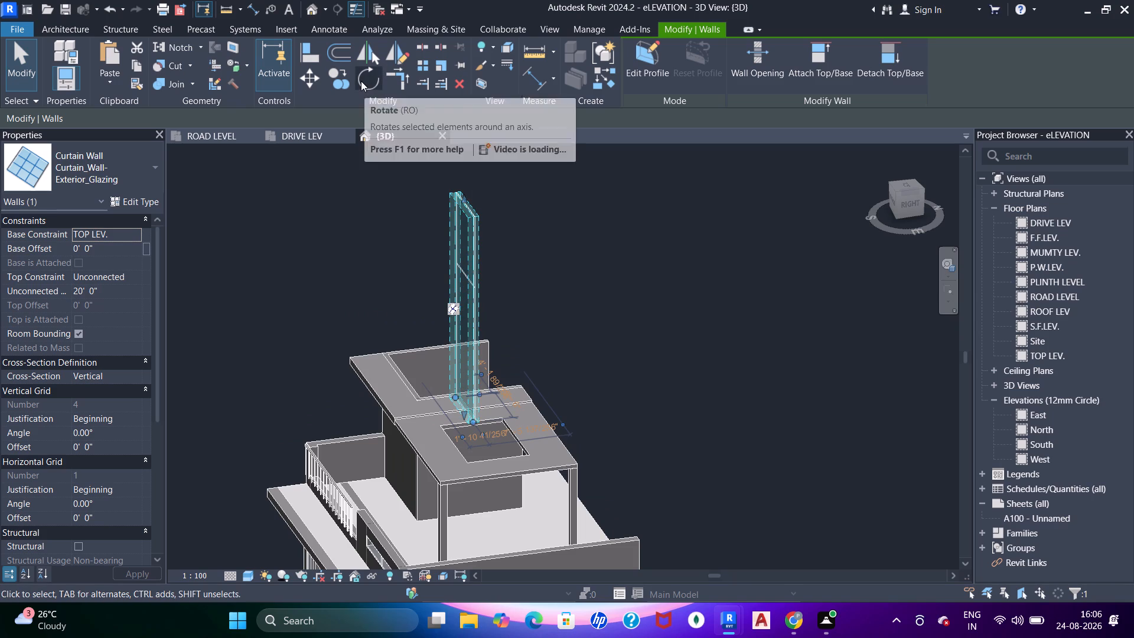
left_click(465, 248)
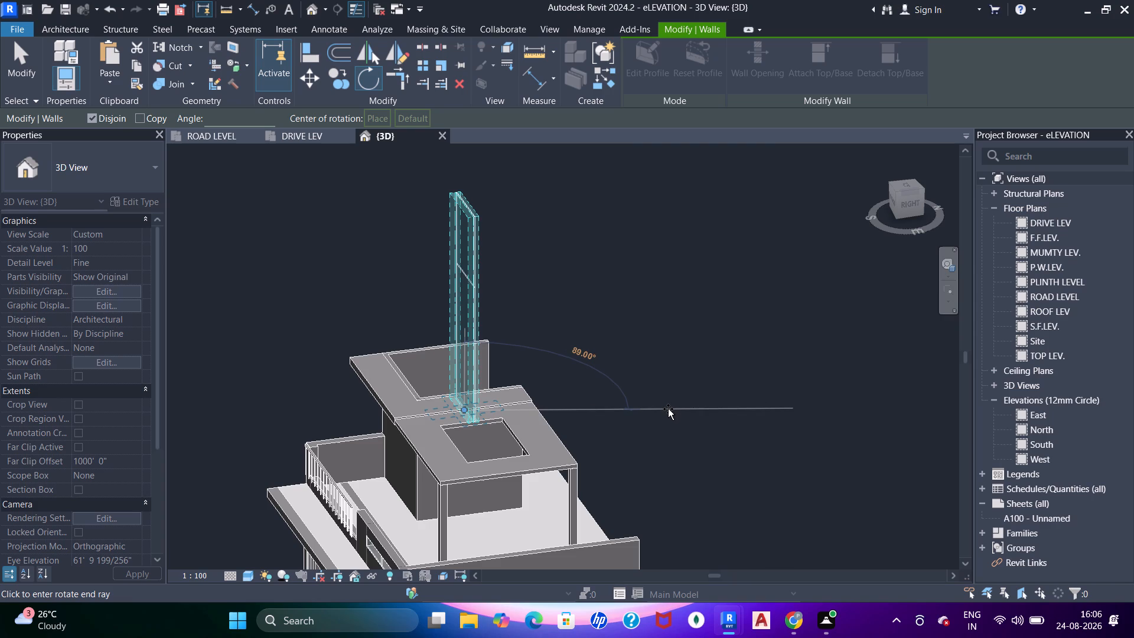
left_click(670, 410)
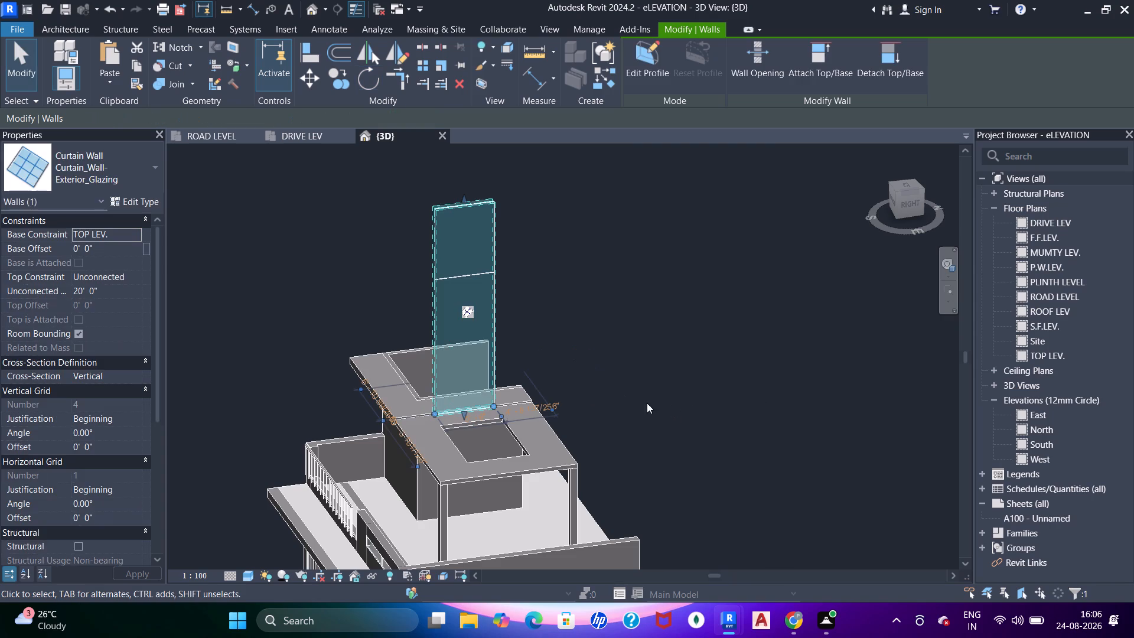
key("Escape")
Move the curtain wall across the opening to the outer end of the canopy, by the supporting columns.
middle_click_drag(449, 409, 627, 421, "shift")
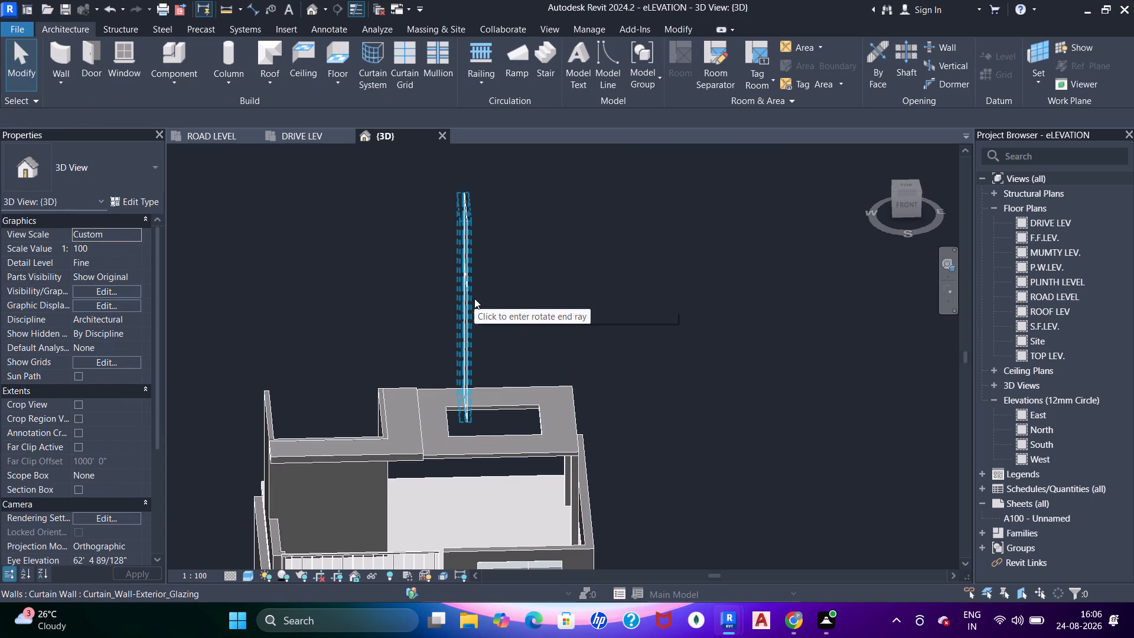
left_click(474, 298)
left_click_drag(467, 226, 591, 226)
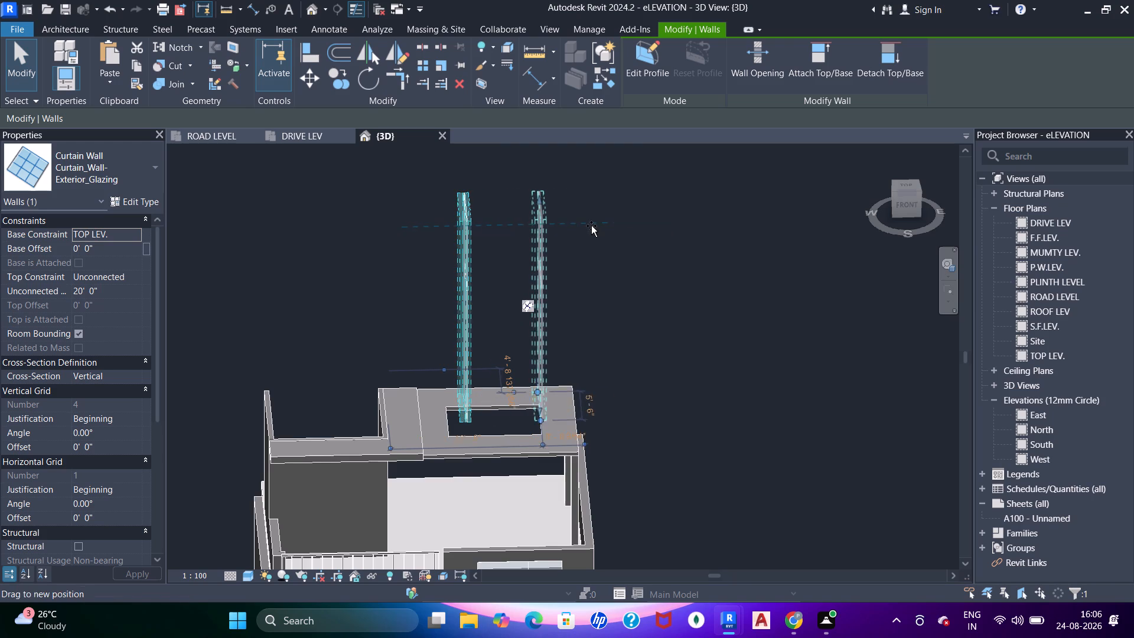
left_click_drag(591, 226, 593, 226)
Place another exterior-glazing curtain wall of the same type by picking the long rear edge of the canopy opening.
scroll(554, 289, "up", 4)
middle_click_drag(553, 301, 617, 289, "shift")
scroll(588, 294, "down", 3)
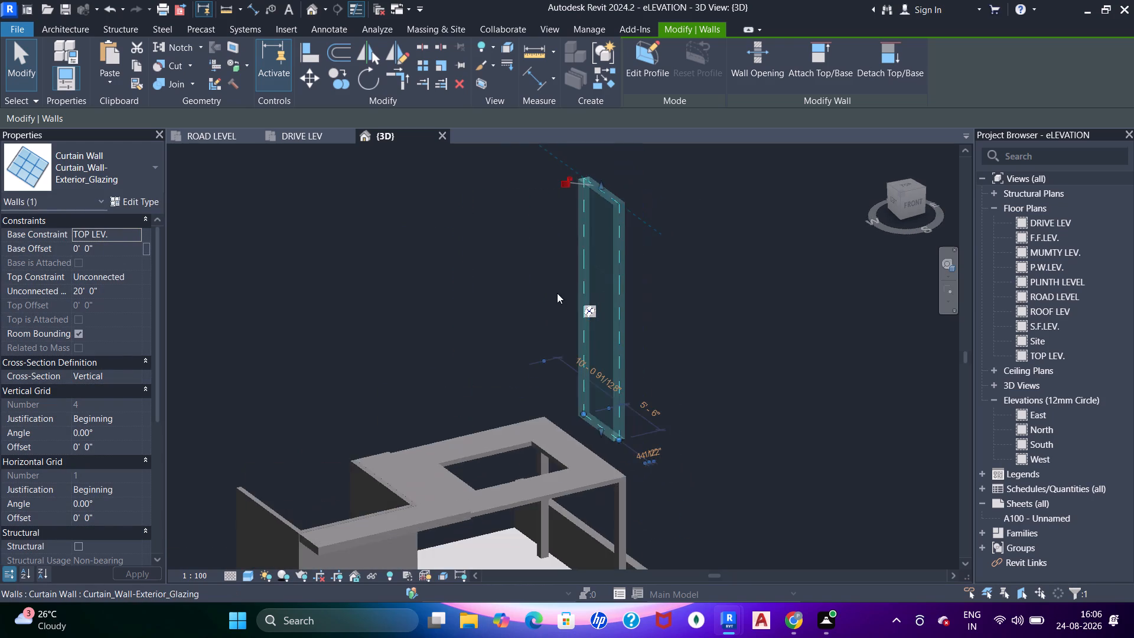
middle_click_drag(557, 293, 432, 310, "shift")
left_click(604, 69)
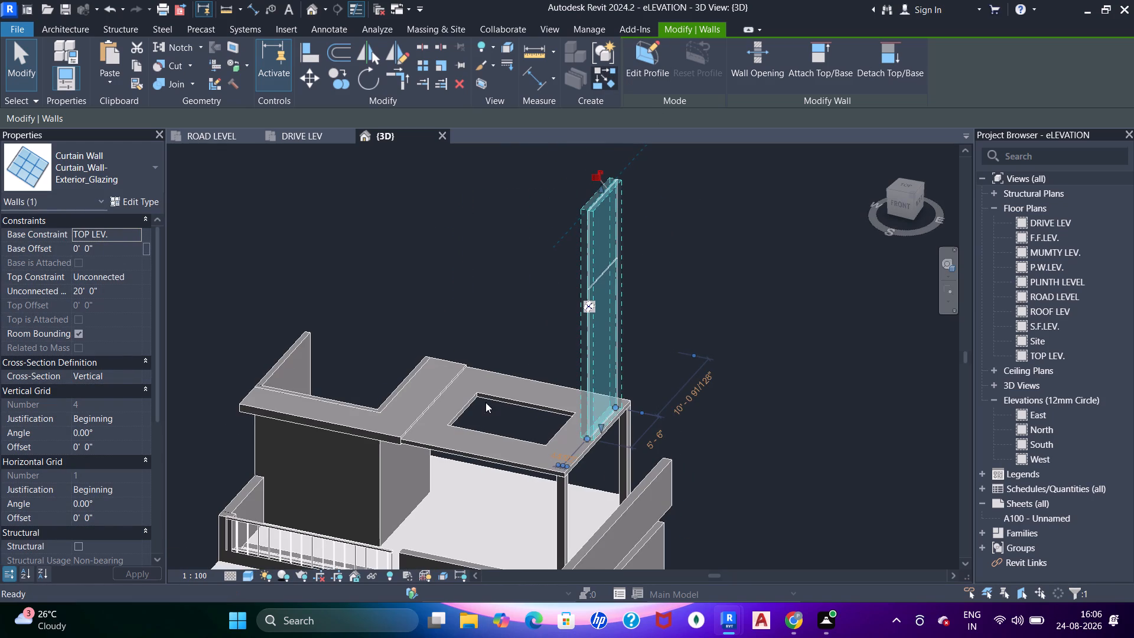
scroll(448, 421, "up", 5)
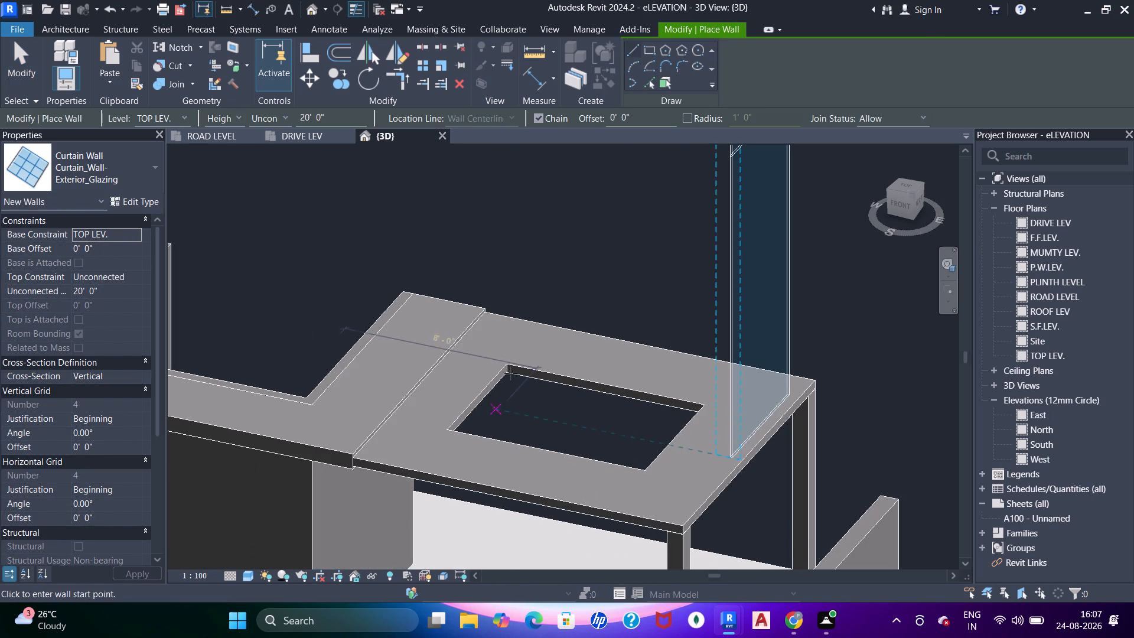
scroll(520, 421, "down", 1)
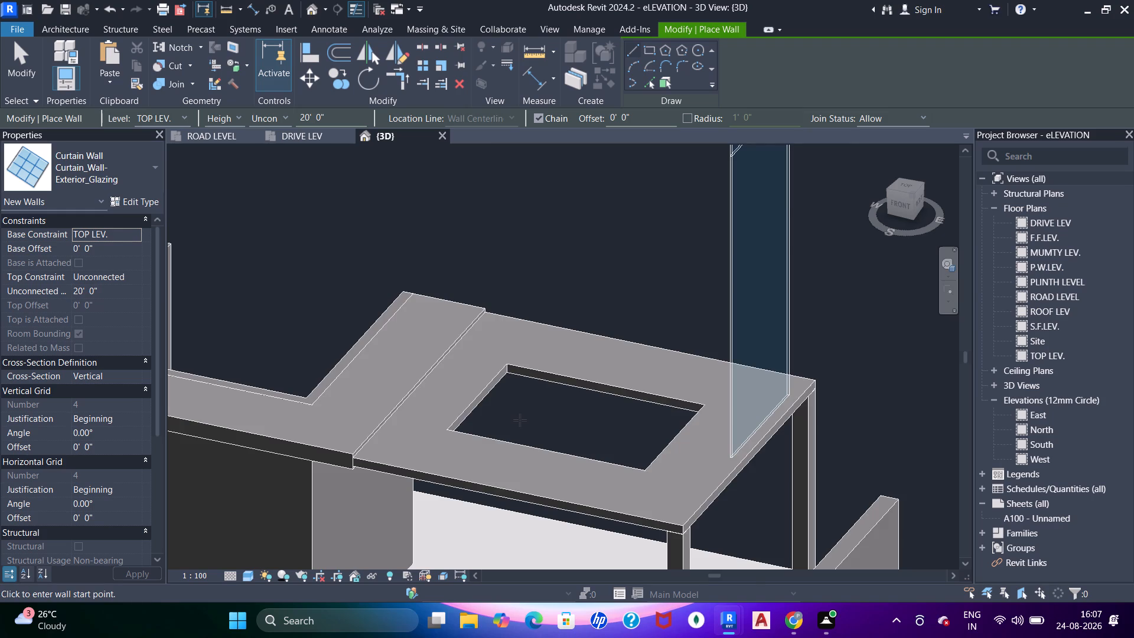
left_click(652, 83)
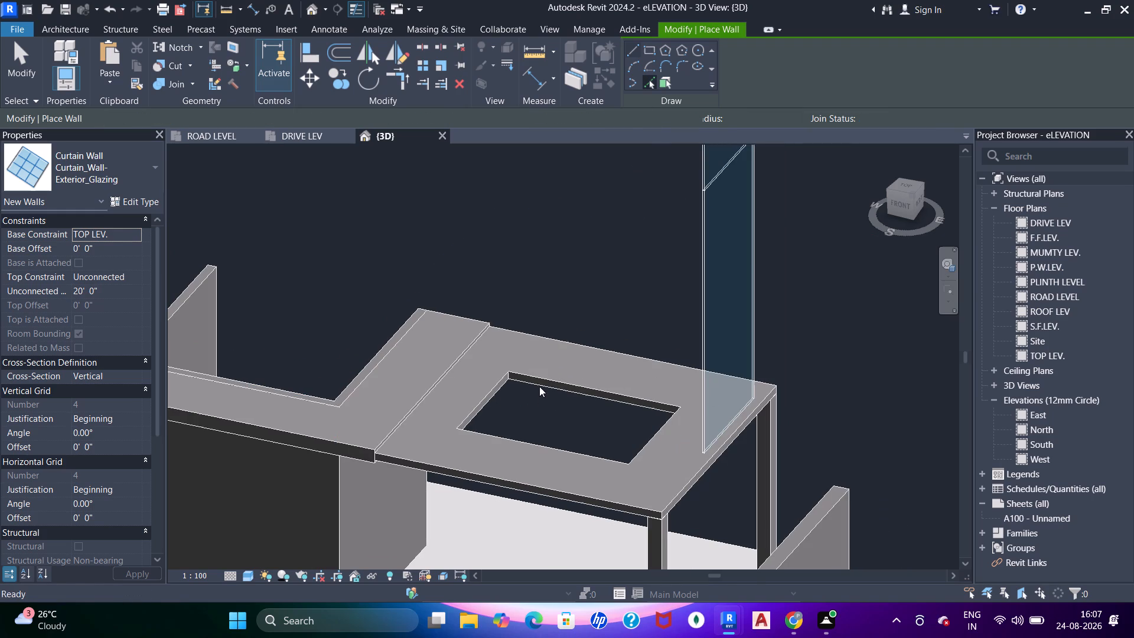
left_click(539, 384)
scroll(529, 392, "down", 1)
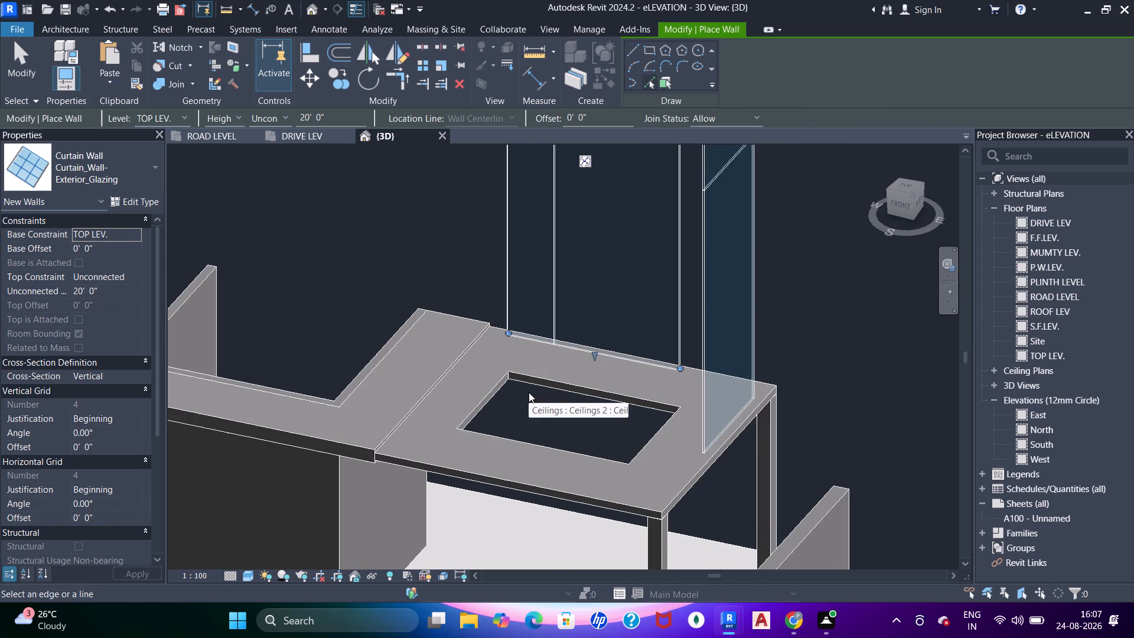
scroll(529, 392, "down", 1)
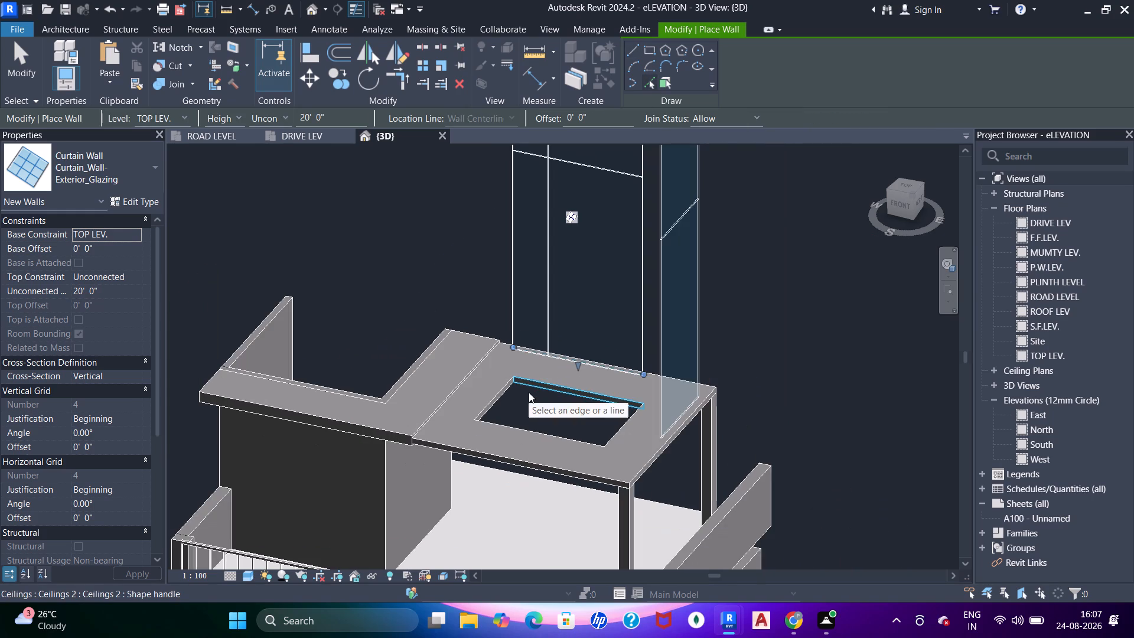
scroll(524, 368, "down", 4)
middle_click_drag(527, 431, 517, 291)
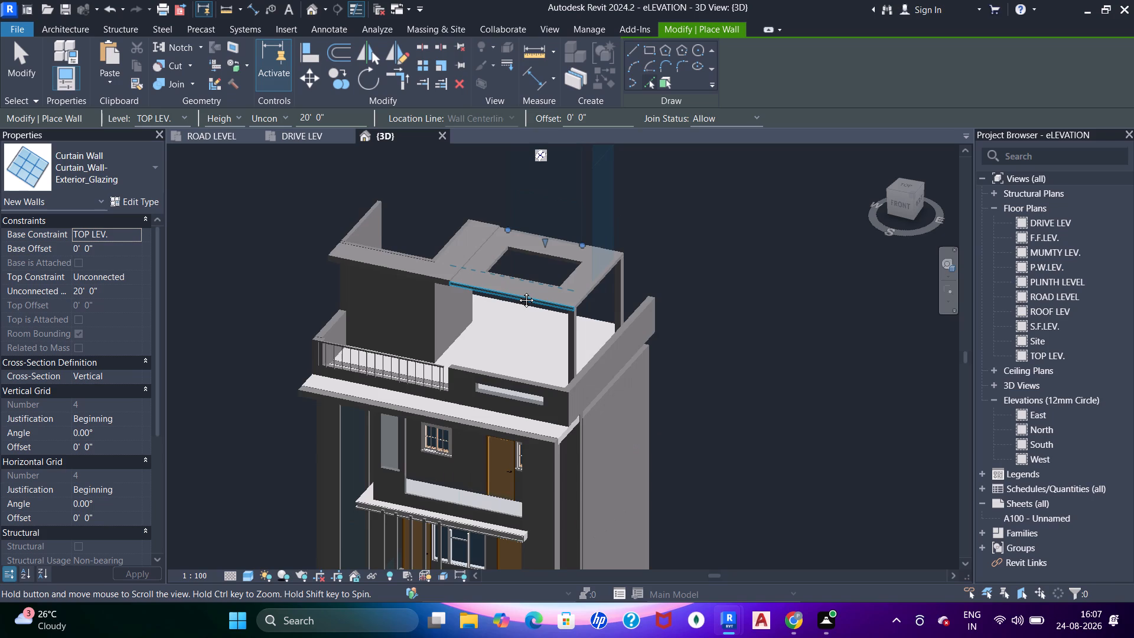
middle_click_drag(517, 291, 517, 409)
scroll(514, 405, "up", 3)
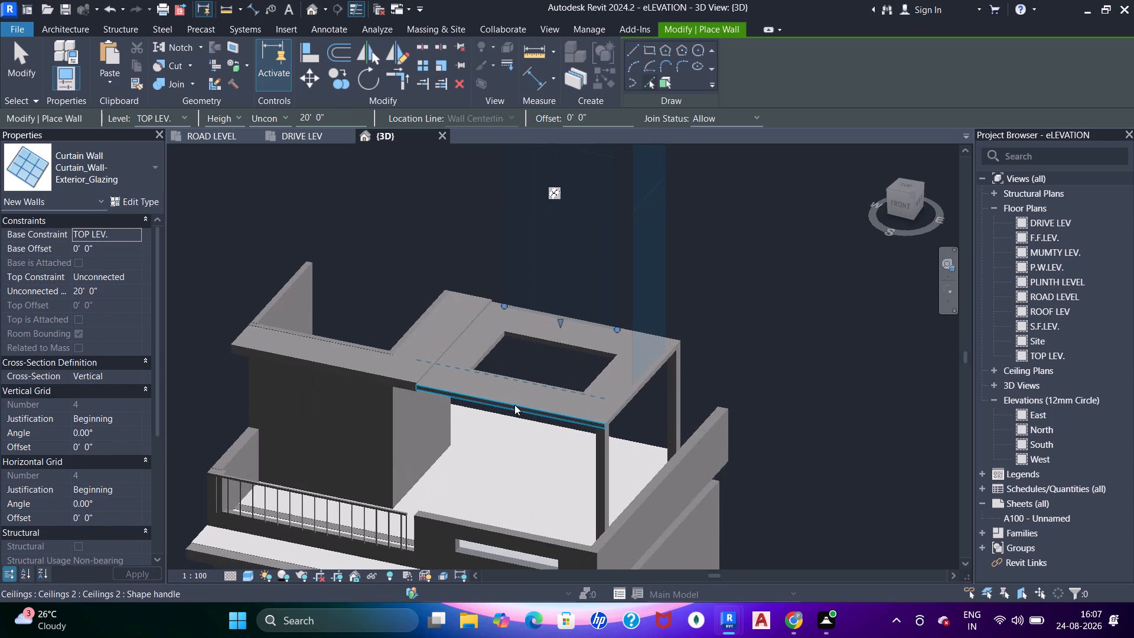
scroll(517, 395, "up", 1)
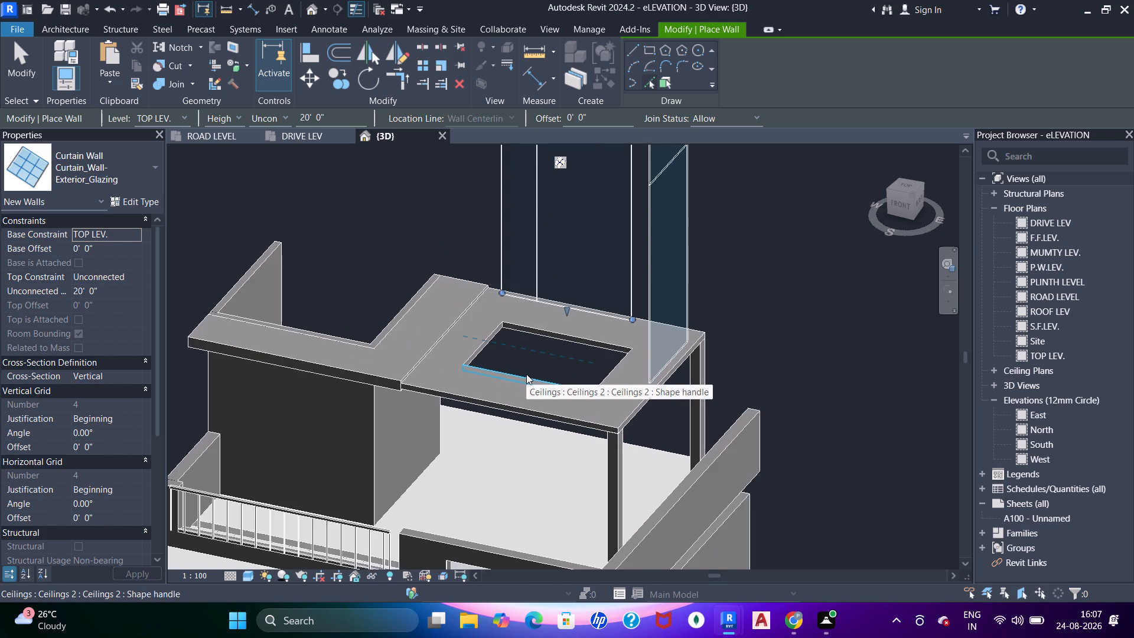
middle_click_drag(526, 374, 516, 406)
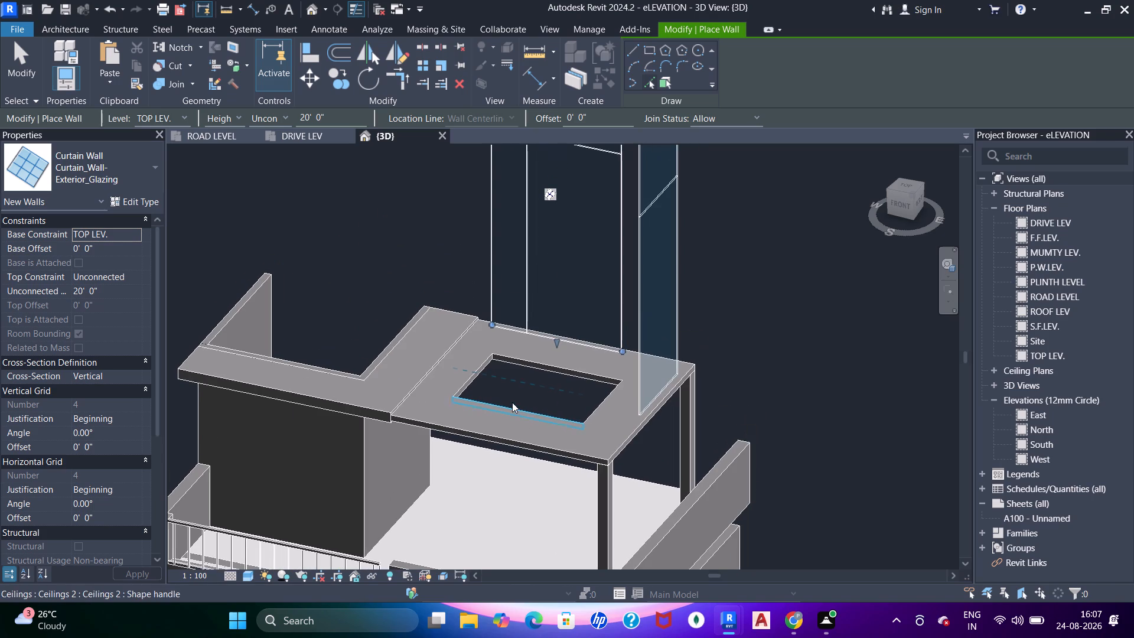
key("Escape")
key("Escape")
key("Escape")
Delete both glazing curtain walls standing over the pergola canopy.
left_click_drag(705, 264, 523, 207)
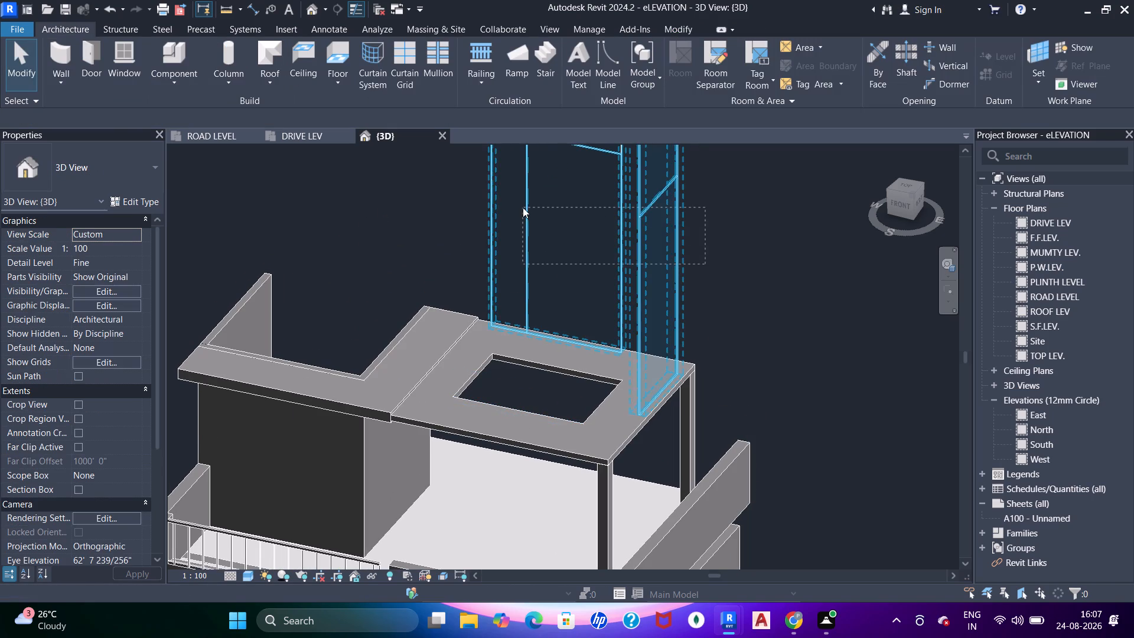
key("Delete")
Open the pergola canopy ceiling for in-place editing.
scroll(537, 386, "up", 4)
left_click(520, 355)
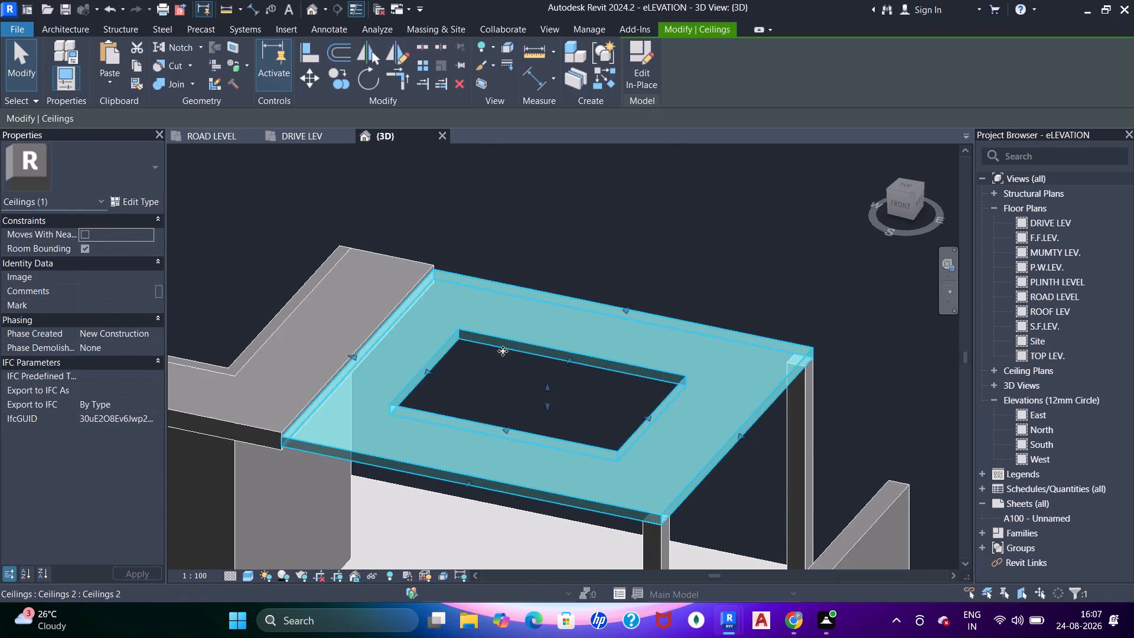
key("Escape")
left_click(437, 362)
double_click(438, 362)
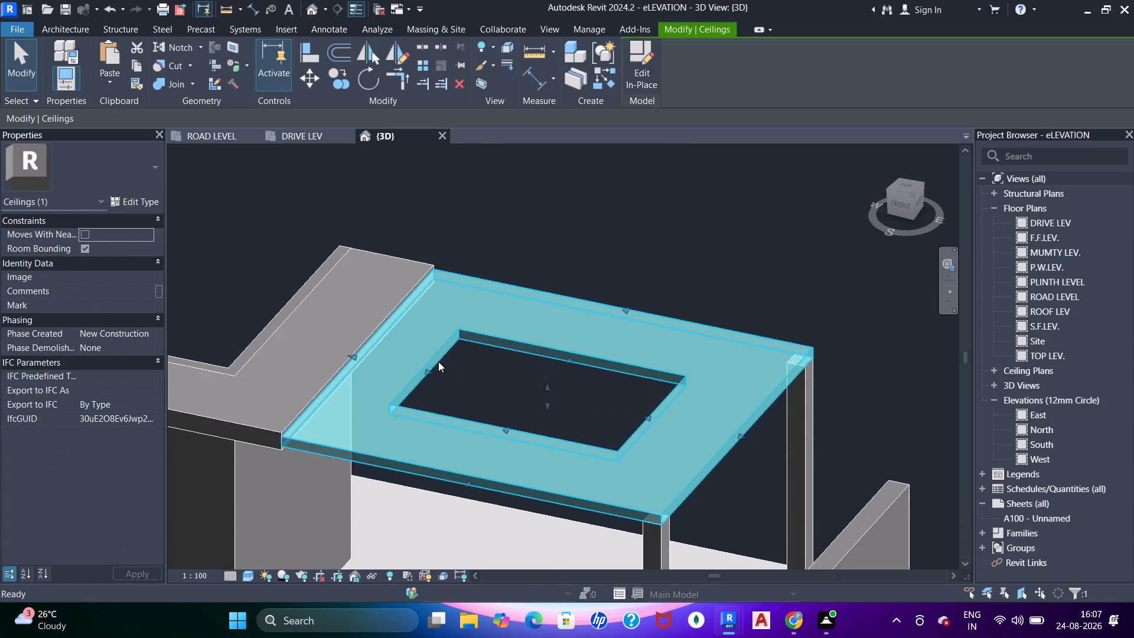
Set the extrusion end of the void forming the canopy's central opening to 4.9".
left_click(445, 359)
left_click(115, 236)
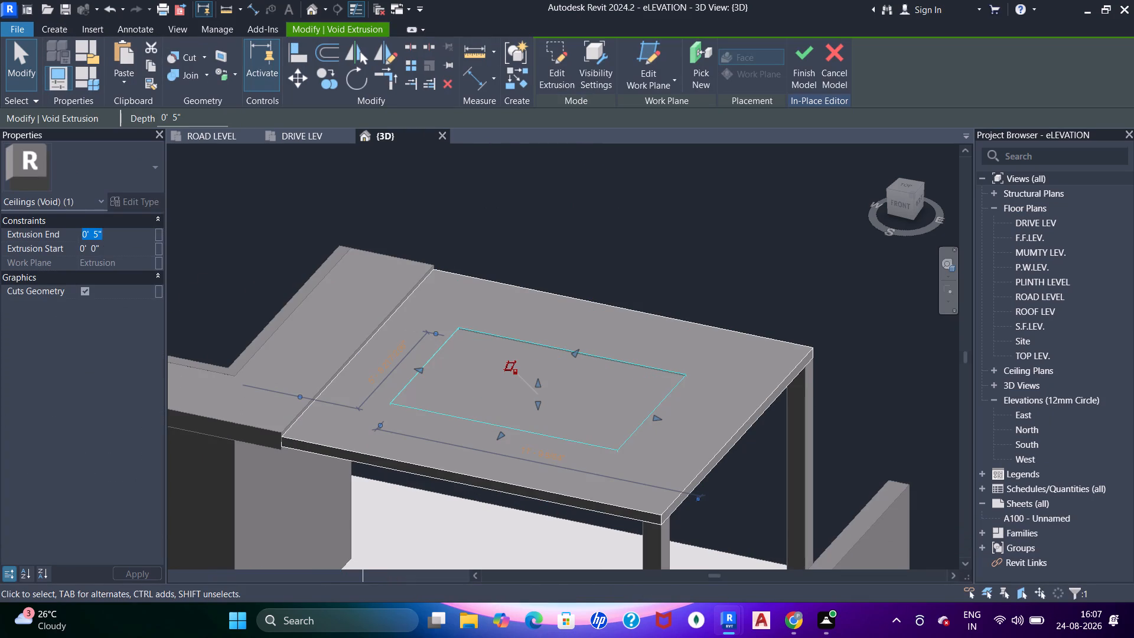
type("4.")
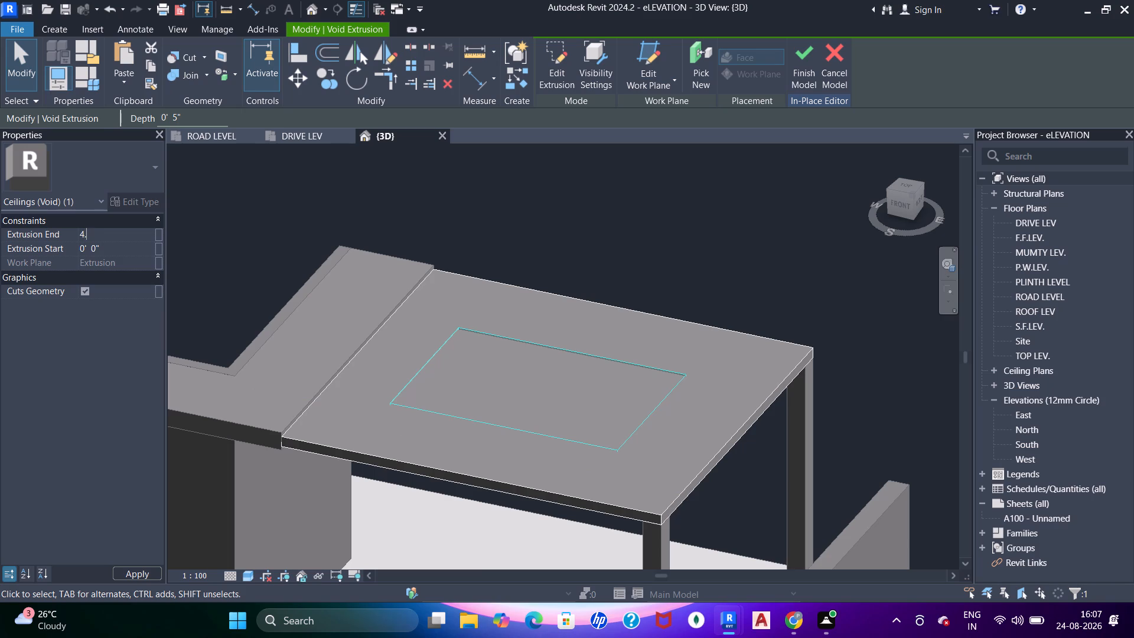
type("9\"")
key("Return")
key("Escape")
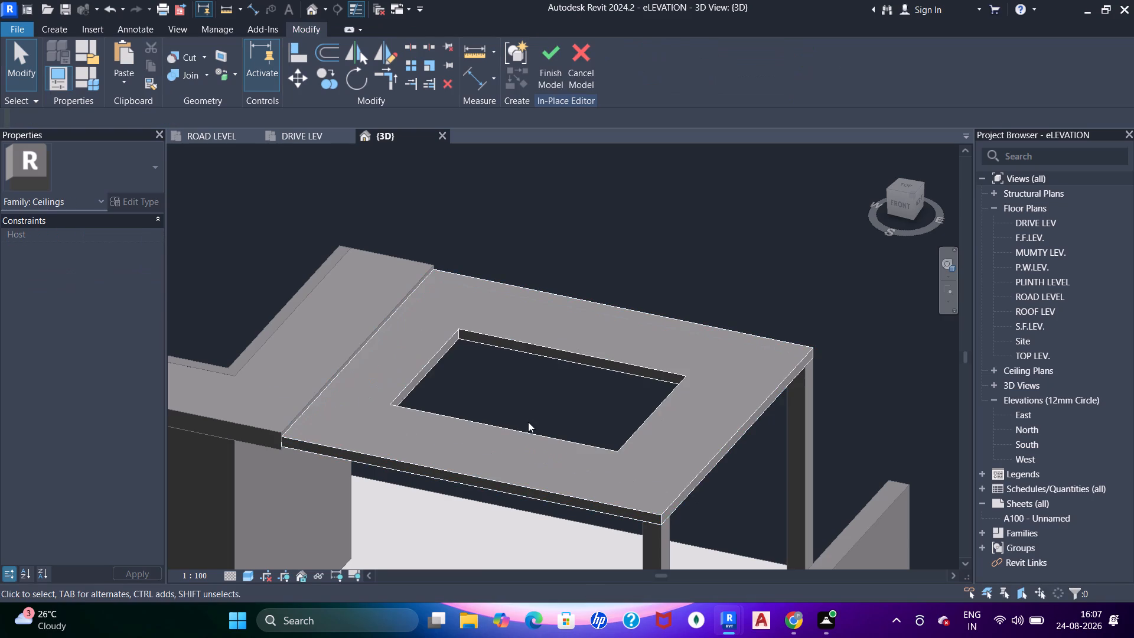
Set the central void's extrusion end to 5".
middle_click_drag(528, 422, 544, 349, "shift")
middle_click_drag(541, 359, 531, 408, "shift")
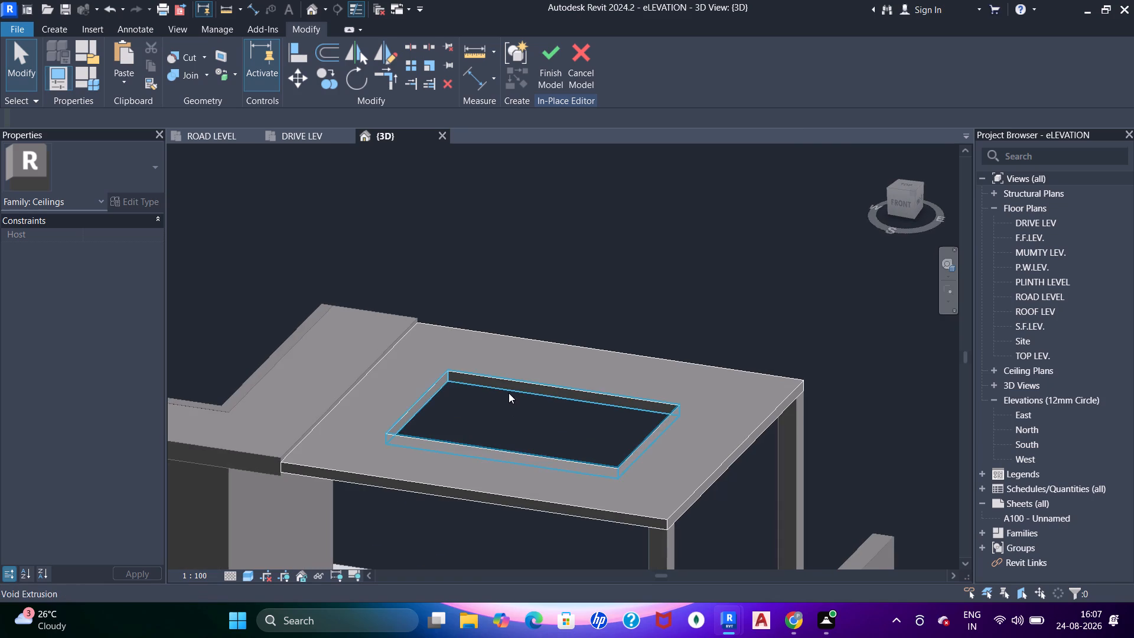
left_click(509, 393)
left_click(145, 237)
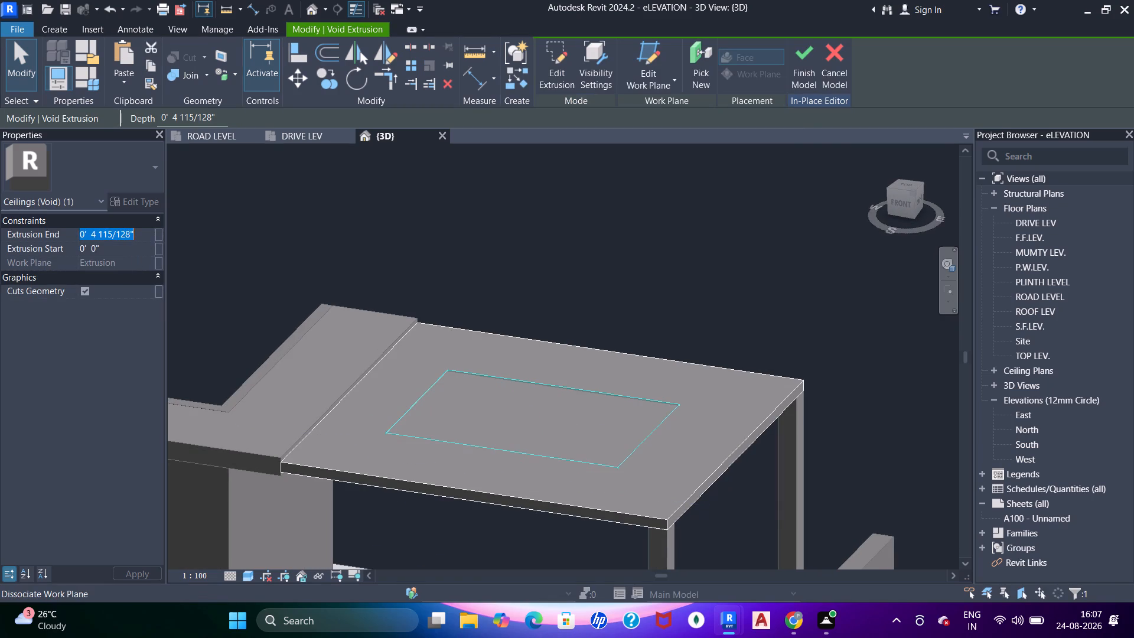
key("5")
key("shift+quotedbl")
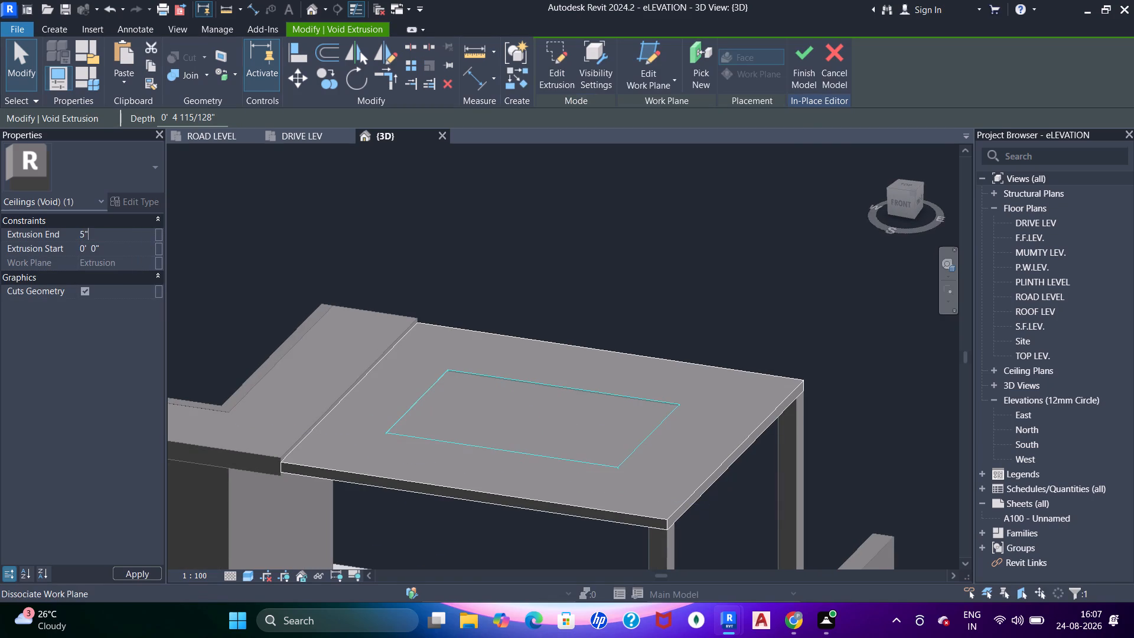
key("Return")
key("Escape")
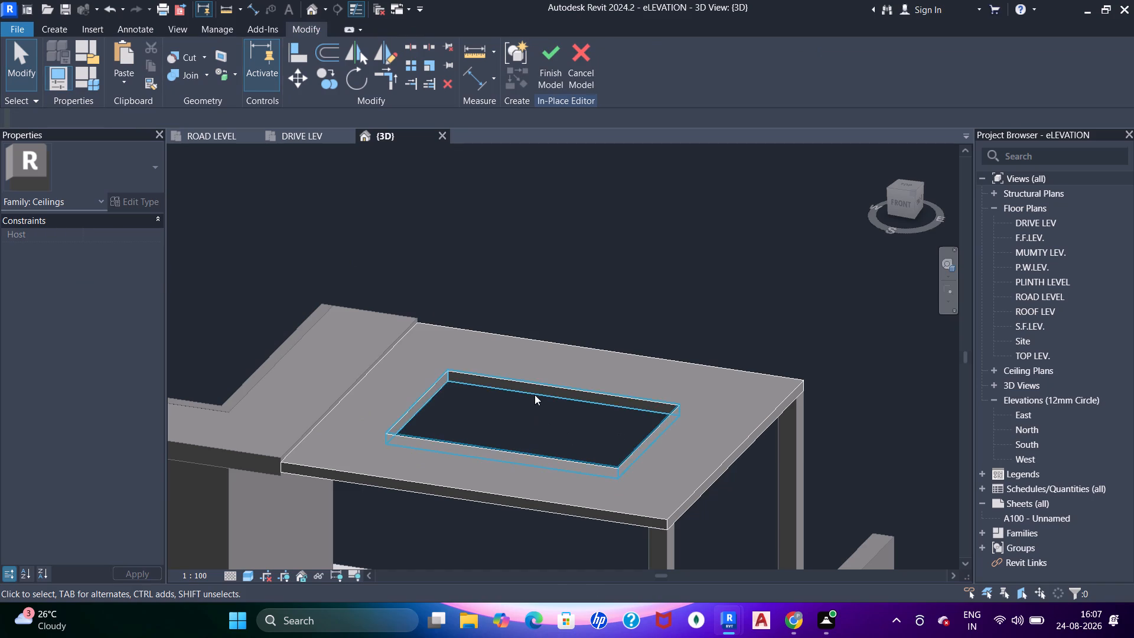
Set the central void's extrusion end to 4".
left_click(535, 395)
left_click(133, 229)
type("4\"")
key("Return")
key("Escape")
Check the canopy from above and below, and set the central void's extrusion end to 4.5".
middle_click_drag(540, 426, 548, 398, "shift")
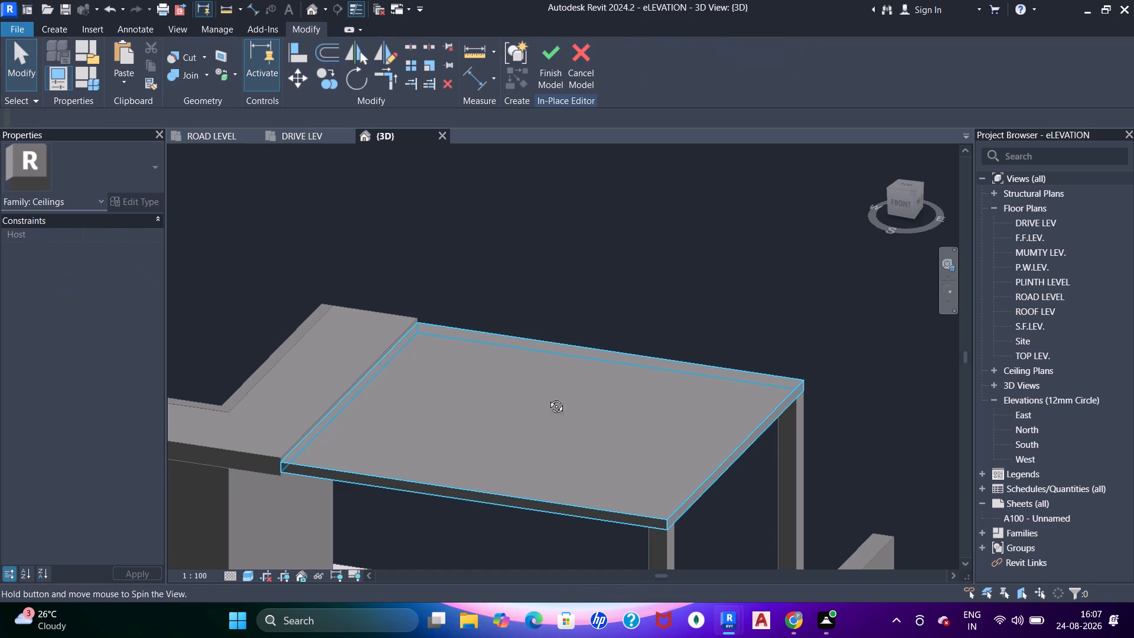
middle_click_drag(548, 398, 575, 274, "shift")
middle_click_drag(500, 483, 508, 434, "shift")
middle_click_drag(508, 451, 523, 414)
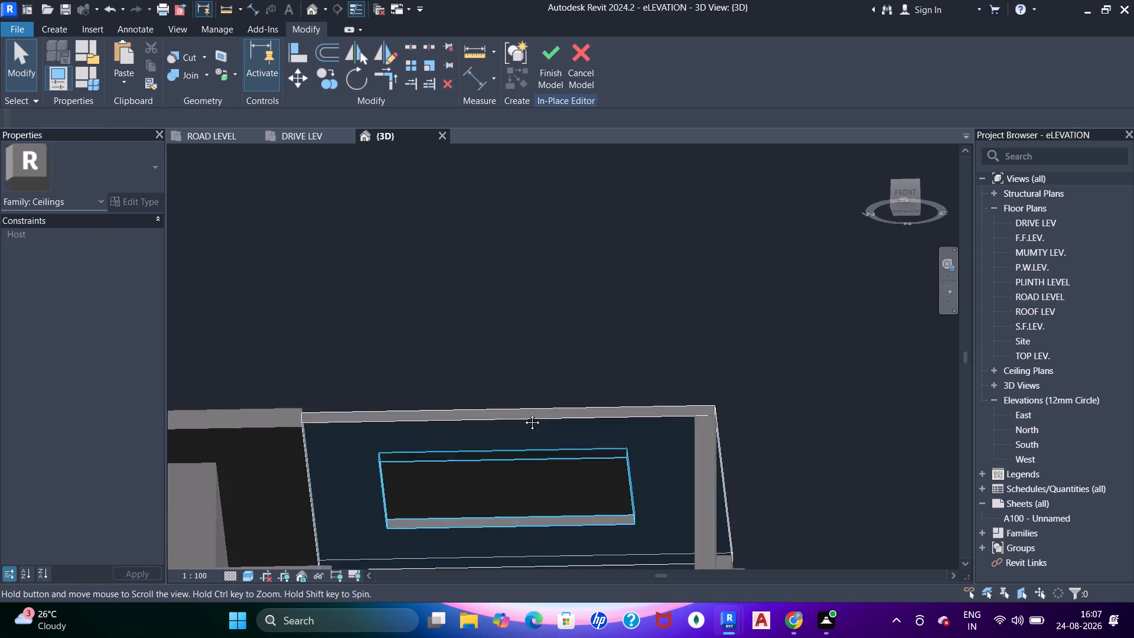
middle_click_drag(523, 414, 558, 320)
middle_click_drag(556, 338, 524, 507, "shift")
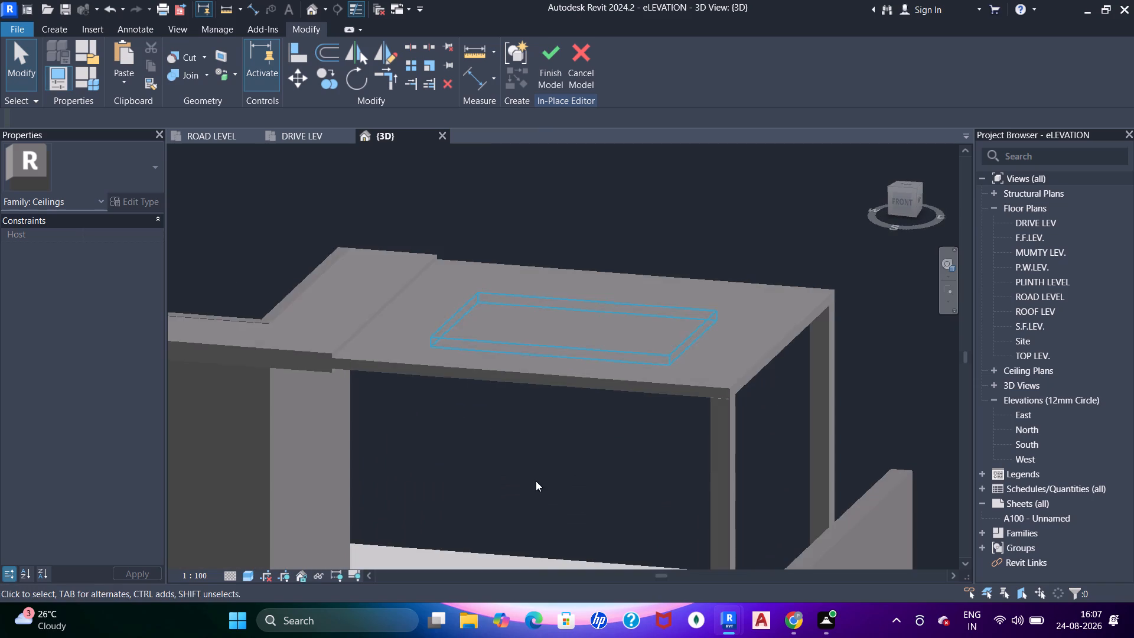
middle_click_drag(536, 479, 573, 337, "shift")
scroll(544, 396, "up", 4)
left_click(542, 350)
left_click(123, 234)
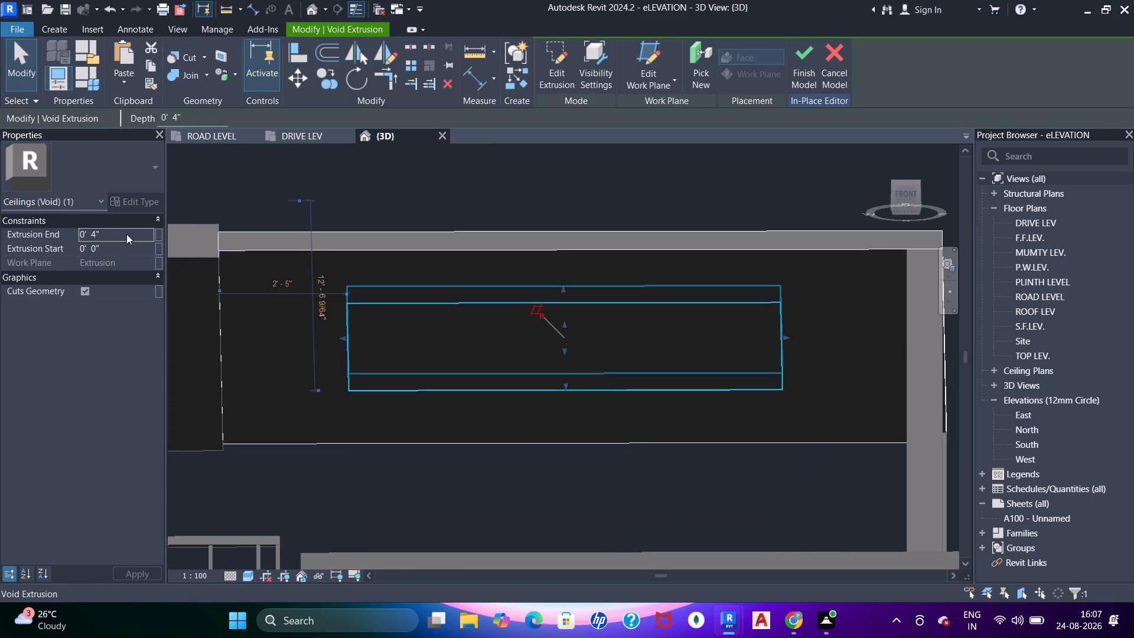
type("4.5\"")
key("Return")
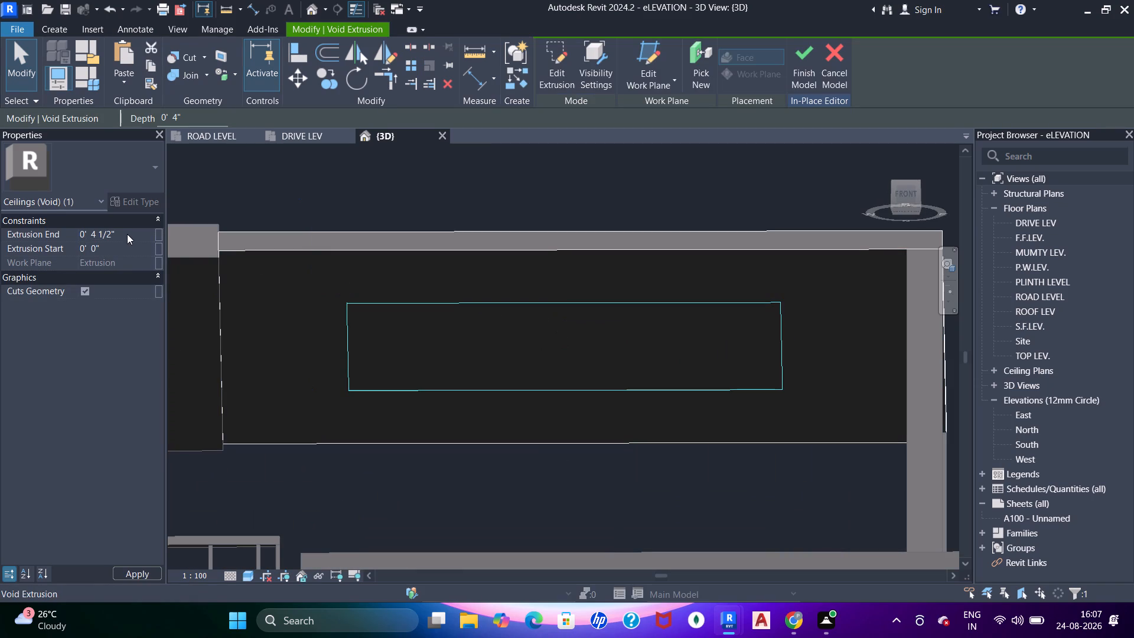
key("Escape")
Check the void from above and below, and set its extrusion end to 4", leaving a thin layer over the recess.
middle_click_drag(547, 392, 585, 522, "shift")
middle_click_drag(689, 413, 535, 516, "shift")
middle_click_drag(636, 248, 603, 462)
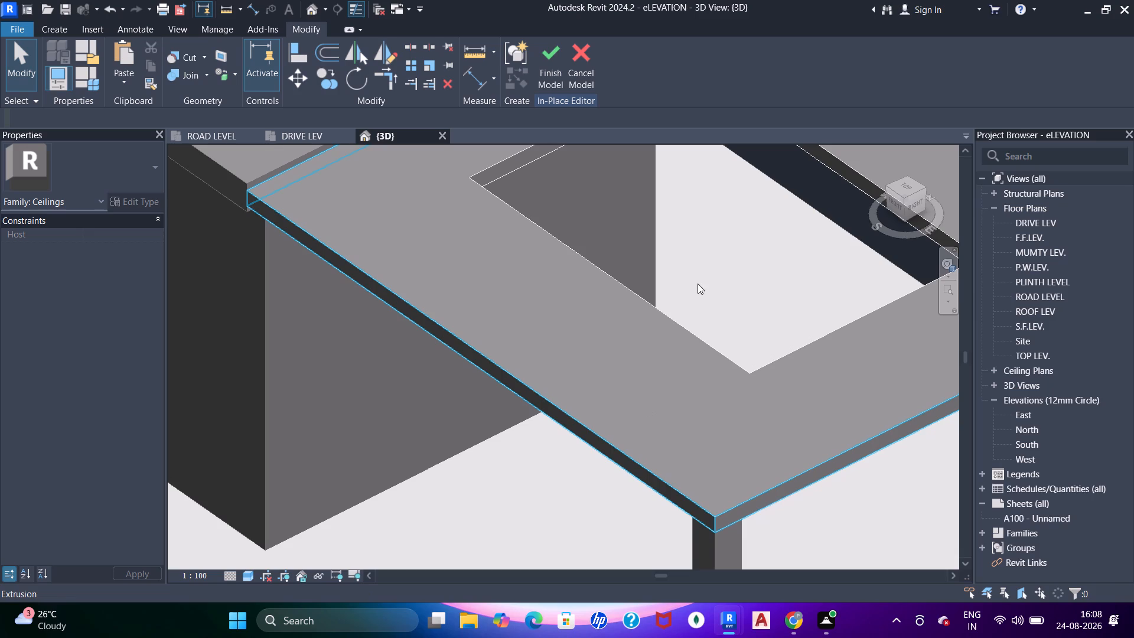
left_click(687, 263)
middle_click_drag(666, 322, 762, 181)
middle_click_drag(606, 497, 694, 311)
middle_click_drag(628, 452, 677, 388, "shift")
left_click(634, 388)
left_click(124, 237)
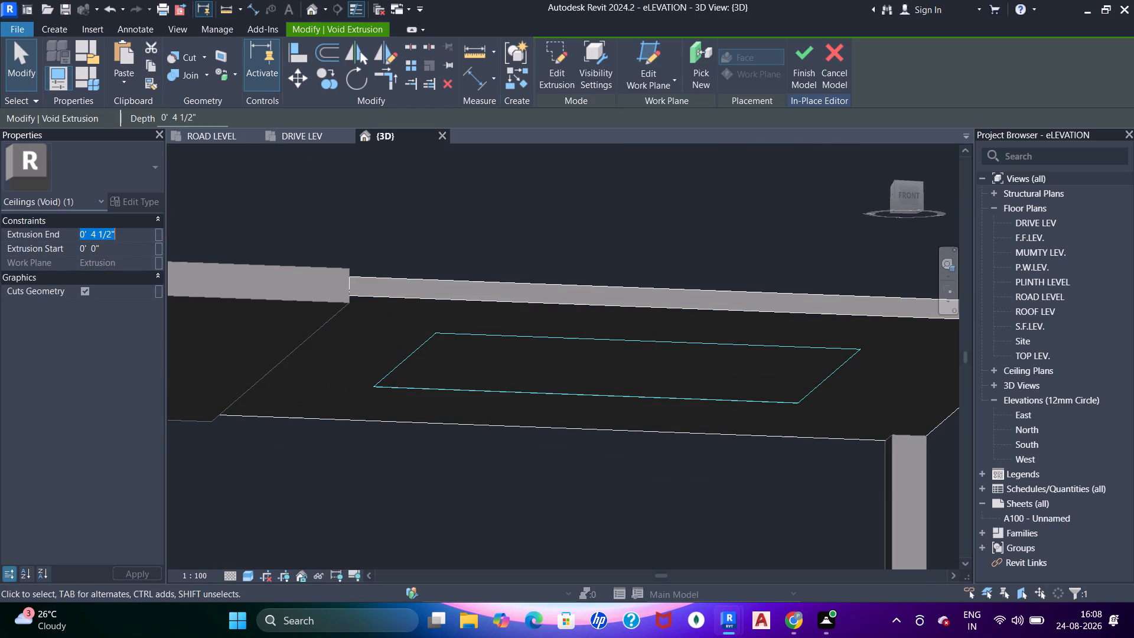
type("4\"")
key("Return")
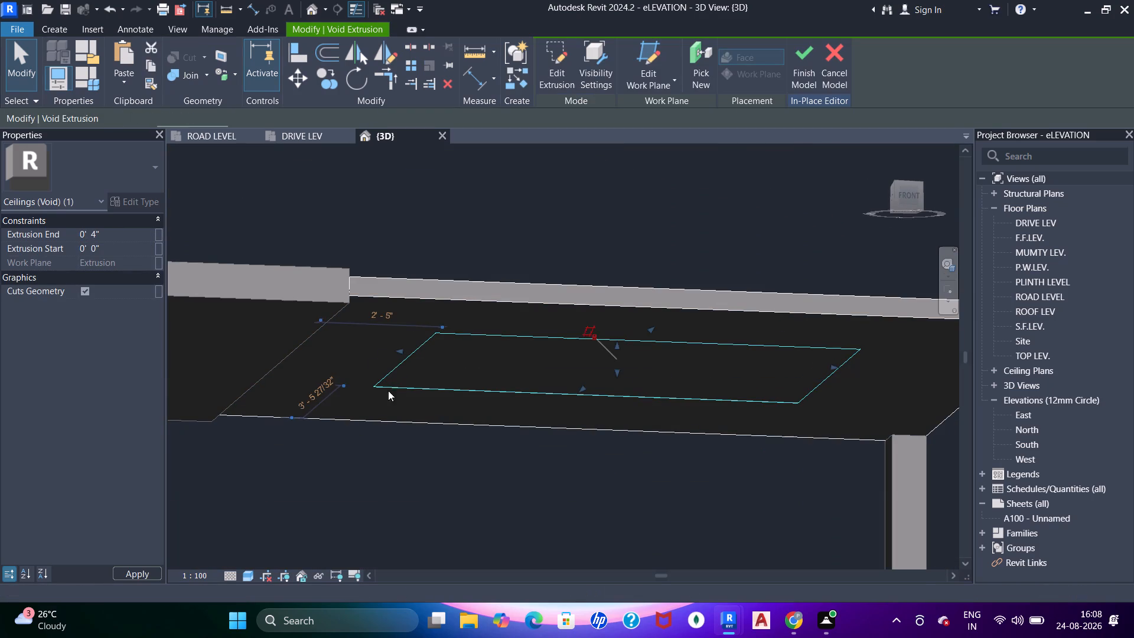
key("Escape")
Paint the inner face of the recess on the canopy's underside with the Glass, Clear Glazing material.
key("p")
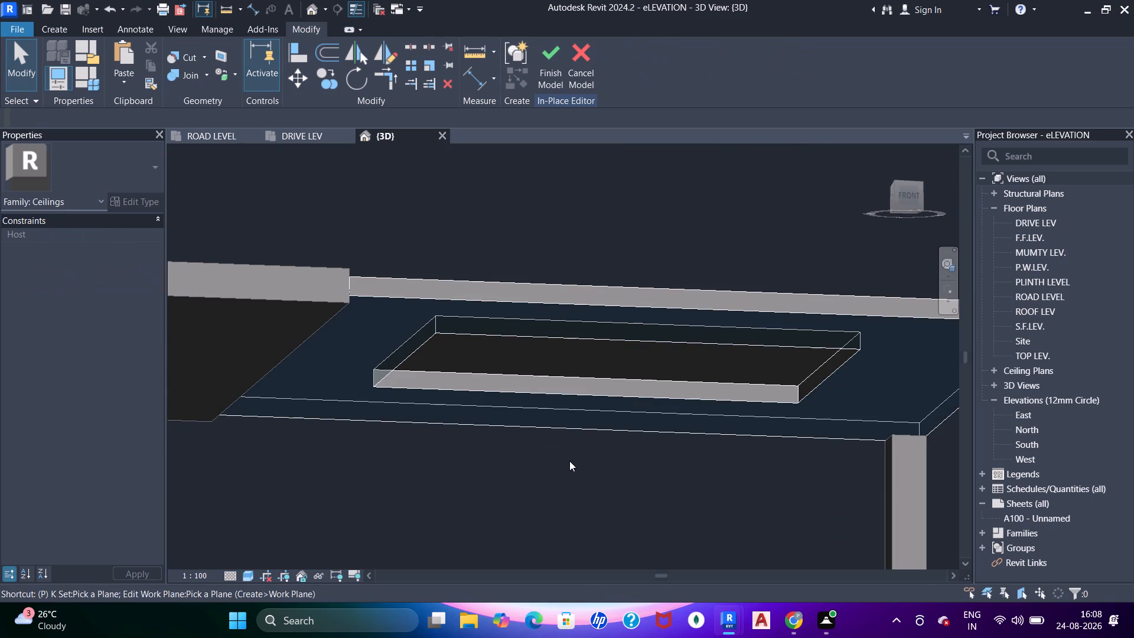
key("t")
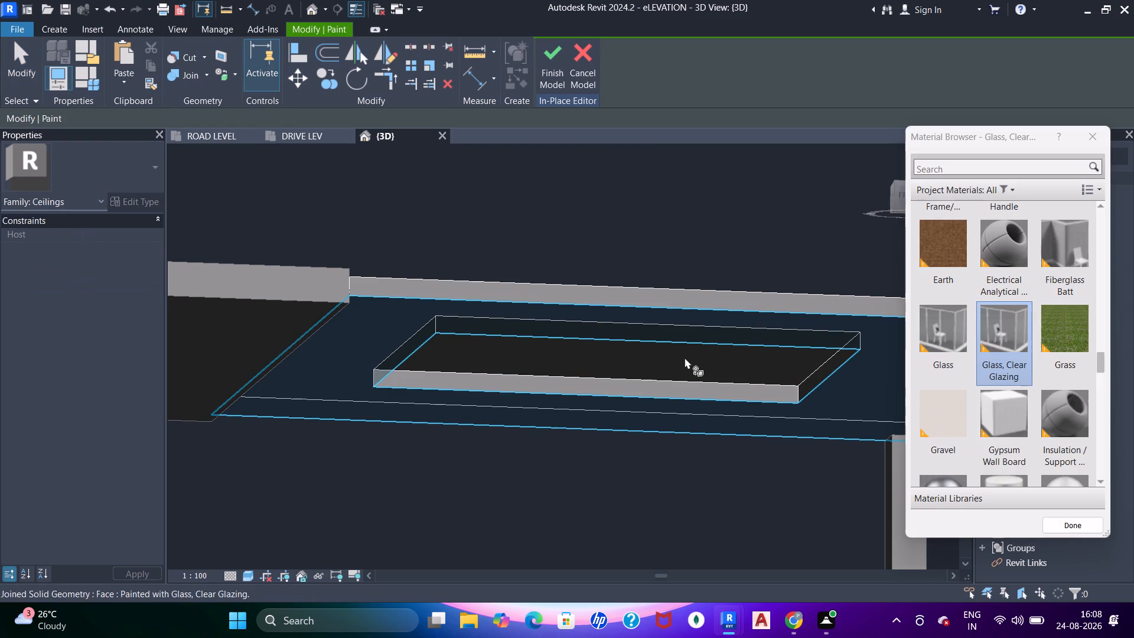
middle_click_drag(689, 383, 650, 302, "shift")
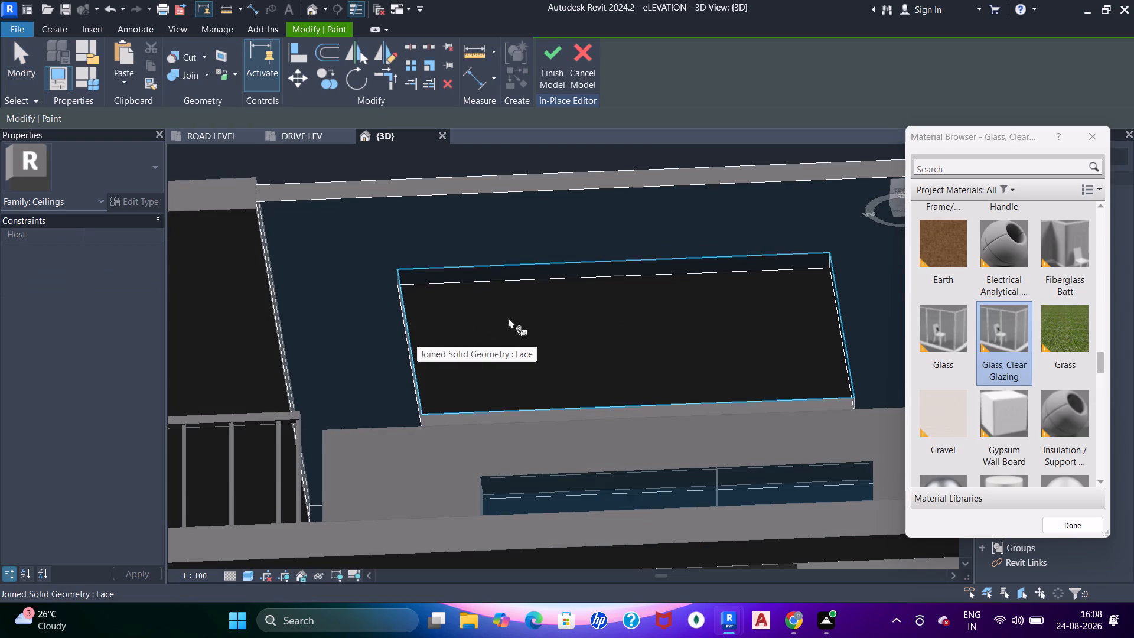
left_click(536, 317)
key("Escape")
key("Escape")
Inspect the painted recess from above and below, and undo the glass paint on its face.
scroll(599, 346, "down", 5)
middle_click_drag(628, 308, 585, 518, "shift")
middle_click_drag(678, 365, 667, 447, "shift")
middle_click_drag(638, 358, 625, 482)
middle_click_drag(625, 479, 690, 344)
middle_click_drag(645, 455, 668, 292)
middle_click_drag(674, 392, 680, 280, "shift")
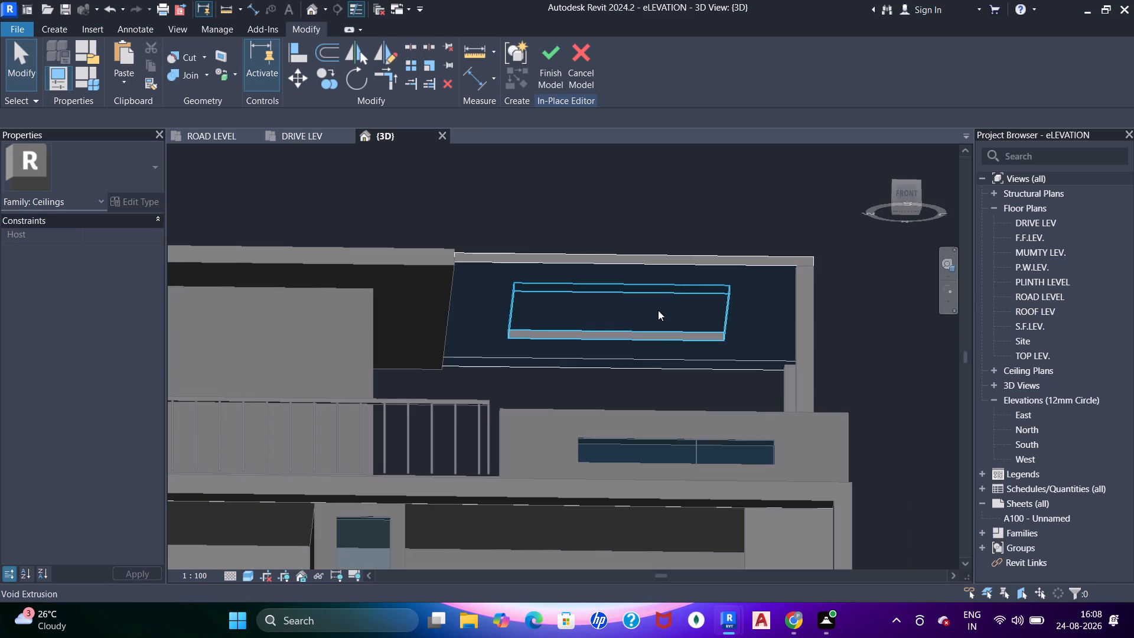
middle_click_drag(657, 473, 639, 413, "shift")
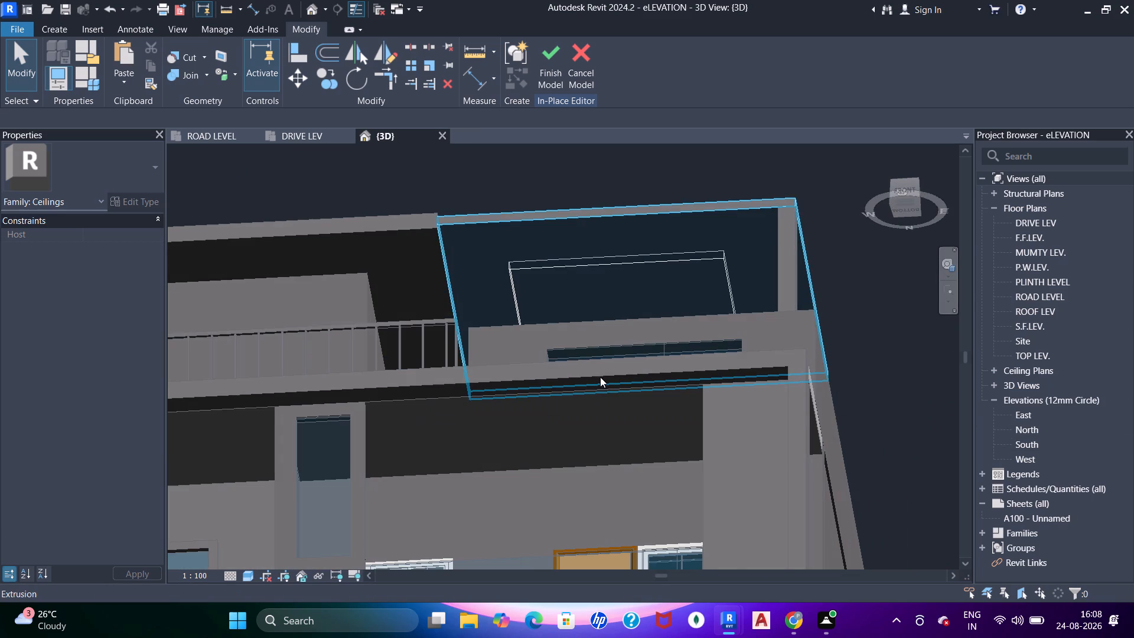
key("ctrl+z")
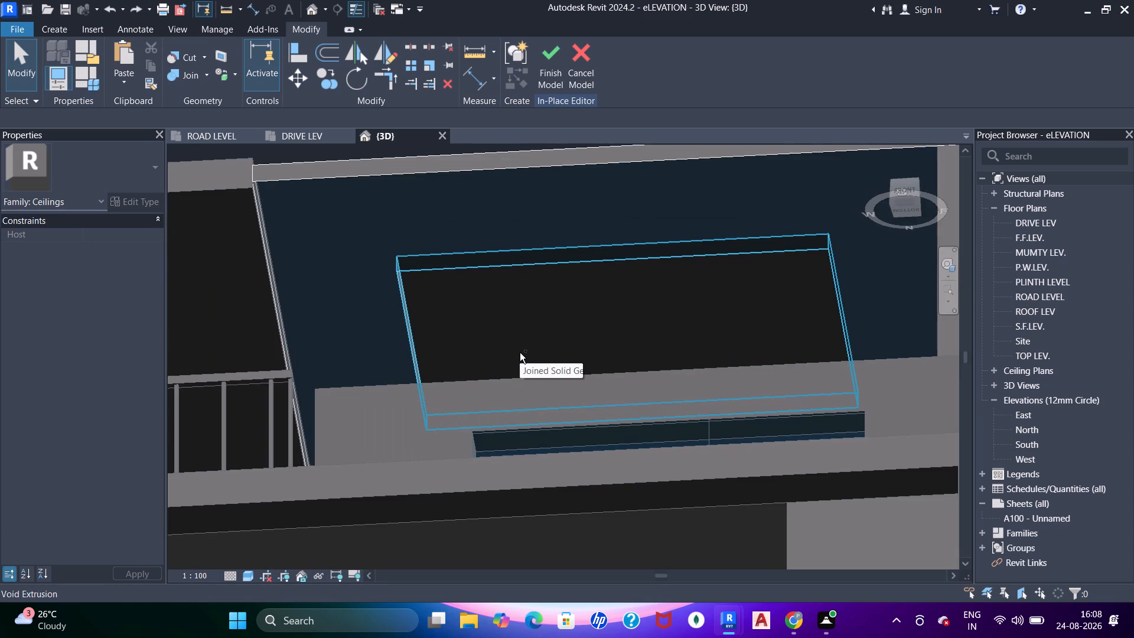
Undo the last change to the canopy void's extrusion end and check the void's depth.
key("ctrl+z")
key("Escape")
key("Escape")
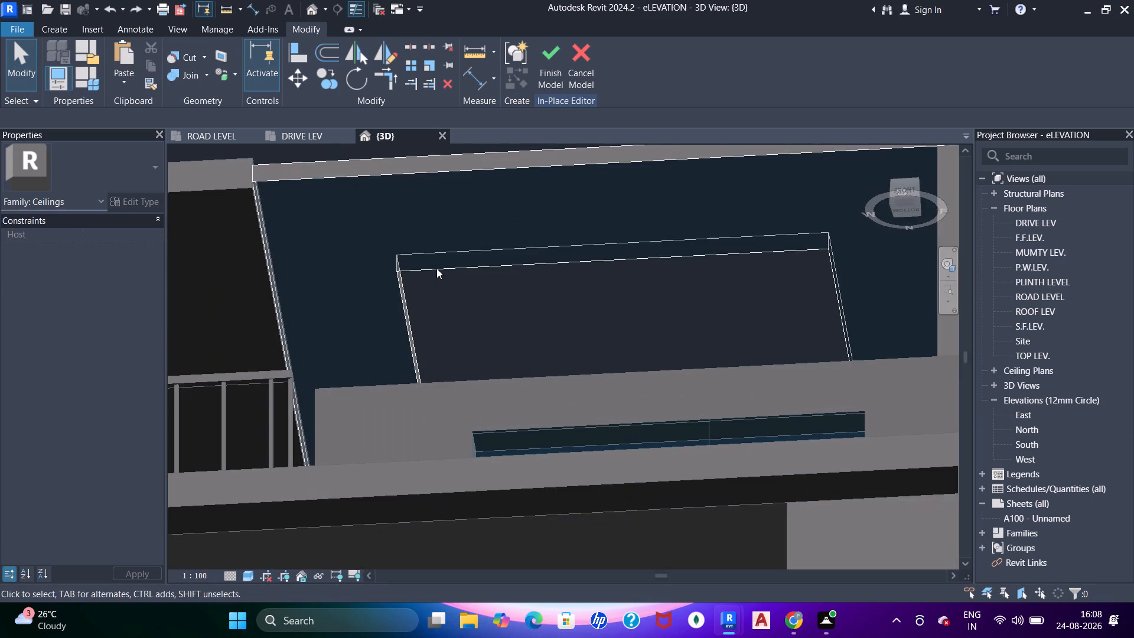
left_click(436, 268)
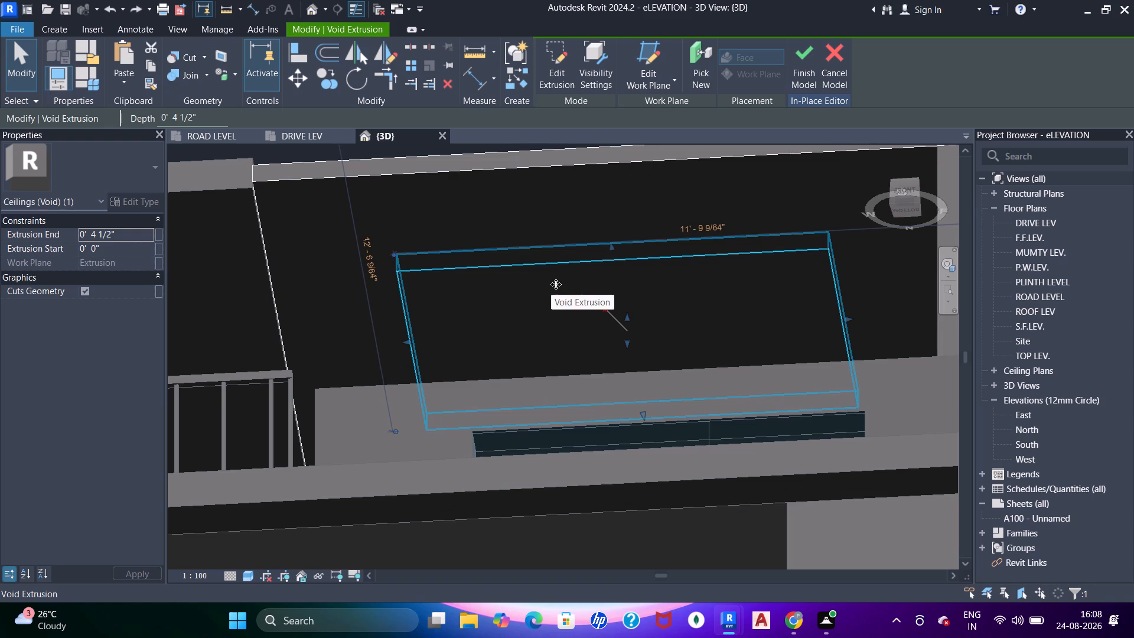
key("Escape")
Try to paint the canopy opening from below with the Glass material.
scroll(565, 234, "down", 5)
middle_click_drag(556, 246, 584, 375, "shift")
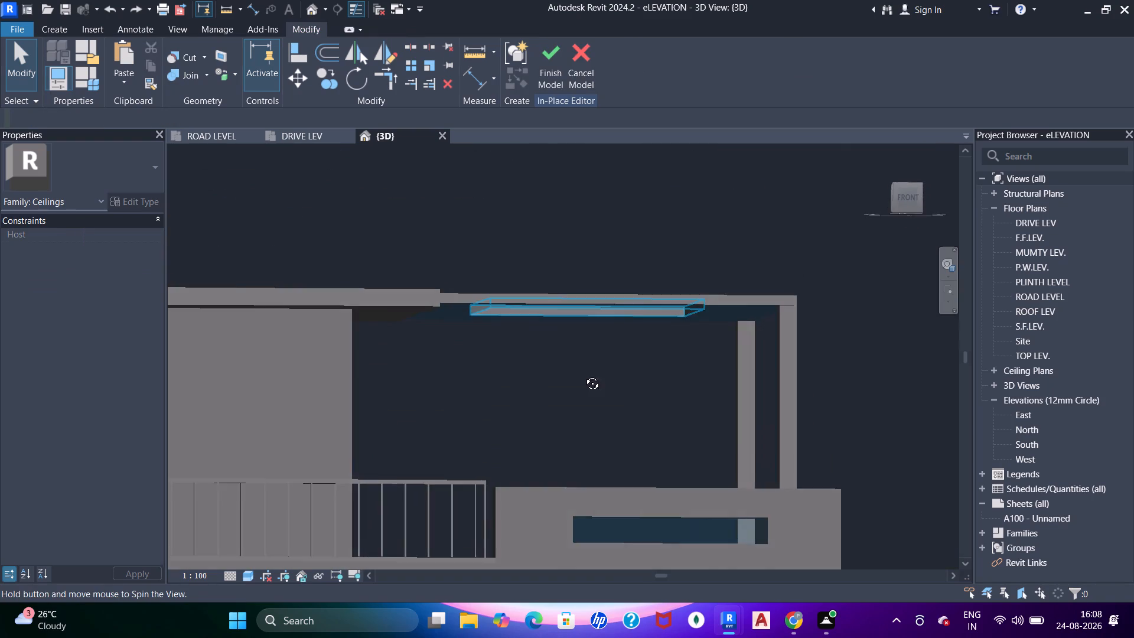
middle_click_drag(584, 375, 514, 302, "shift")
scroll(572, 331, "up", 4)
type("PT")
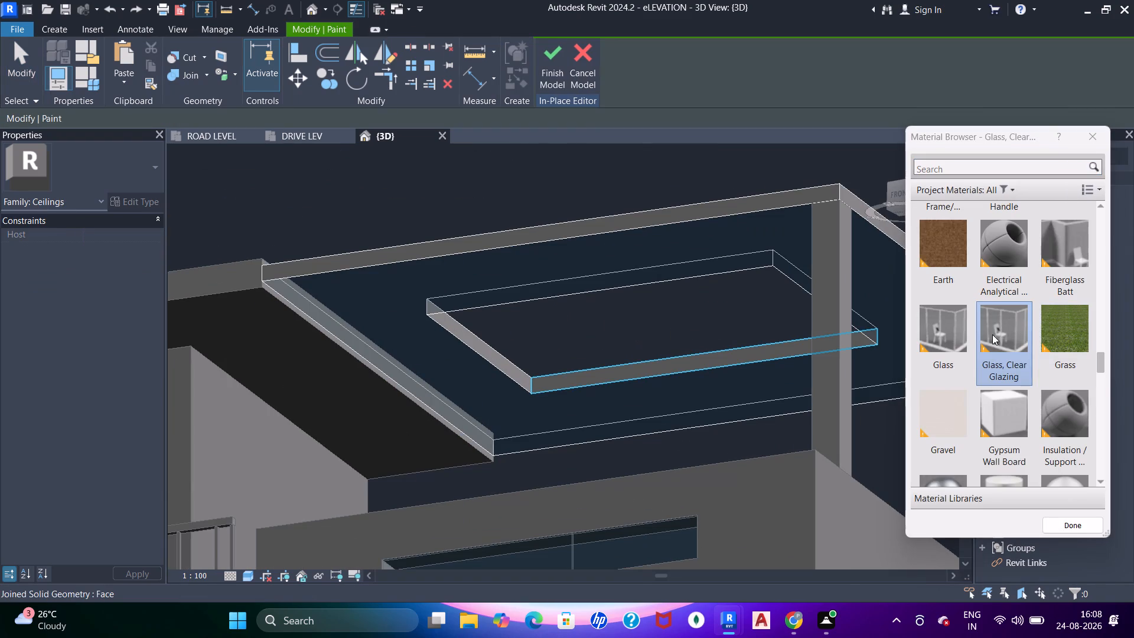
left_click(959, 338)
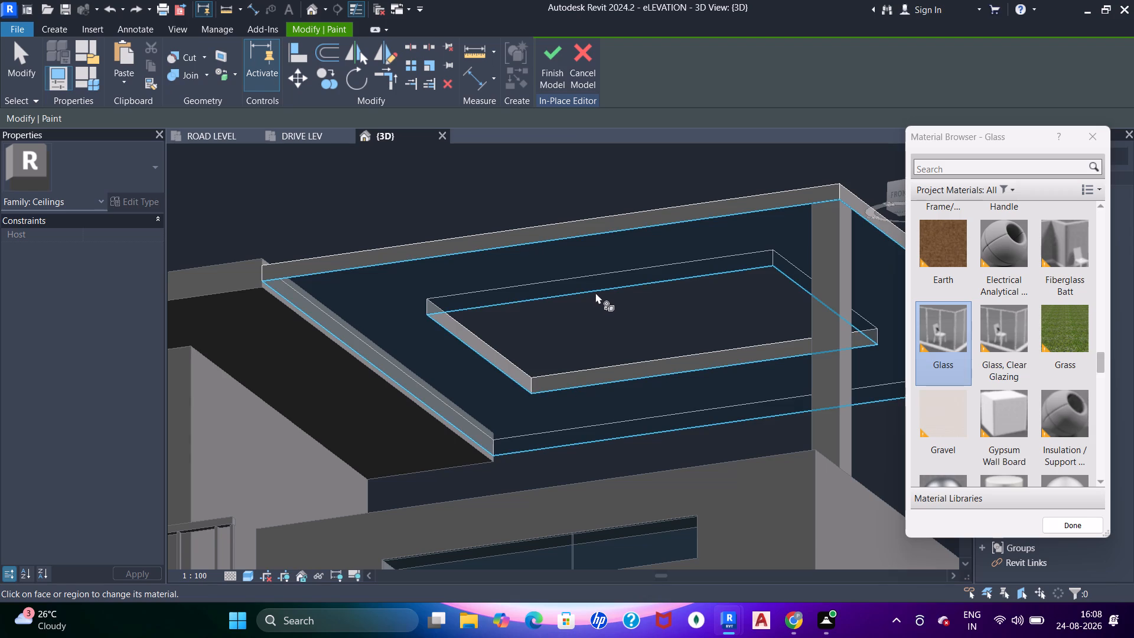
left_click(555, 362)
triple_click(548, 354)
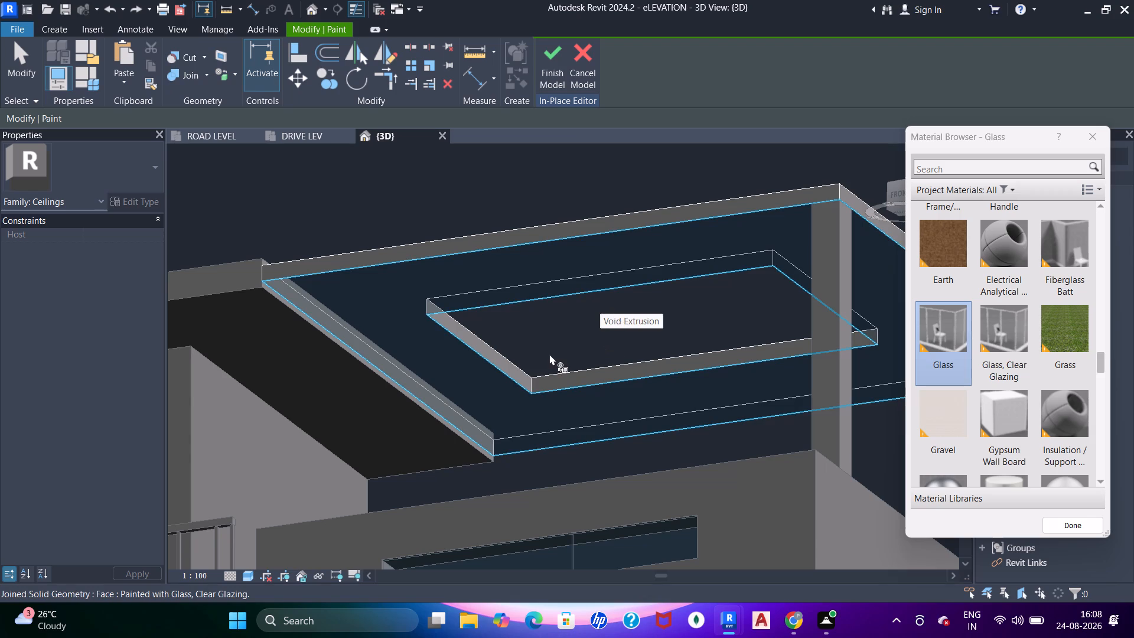
Paint a long inner side face of the canopy opening with the Glass, Clear Glazing material.
left_click(1012, 326)
middle_click_drag(560, 371, 555, 315, "shift")
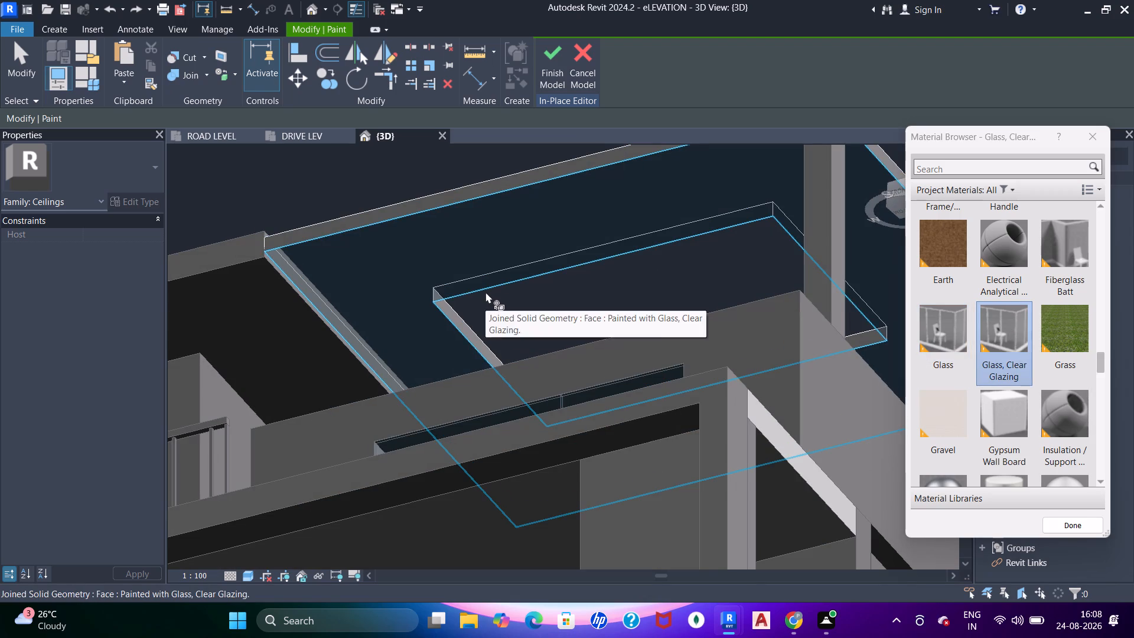
key("Tab")
key("Tab")
key("Tab")
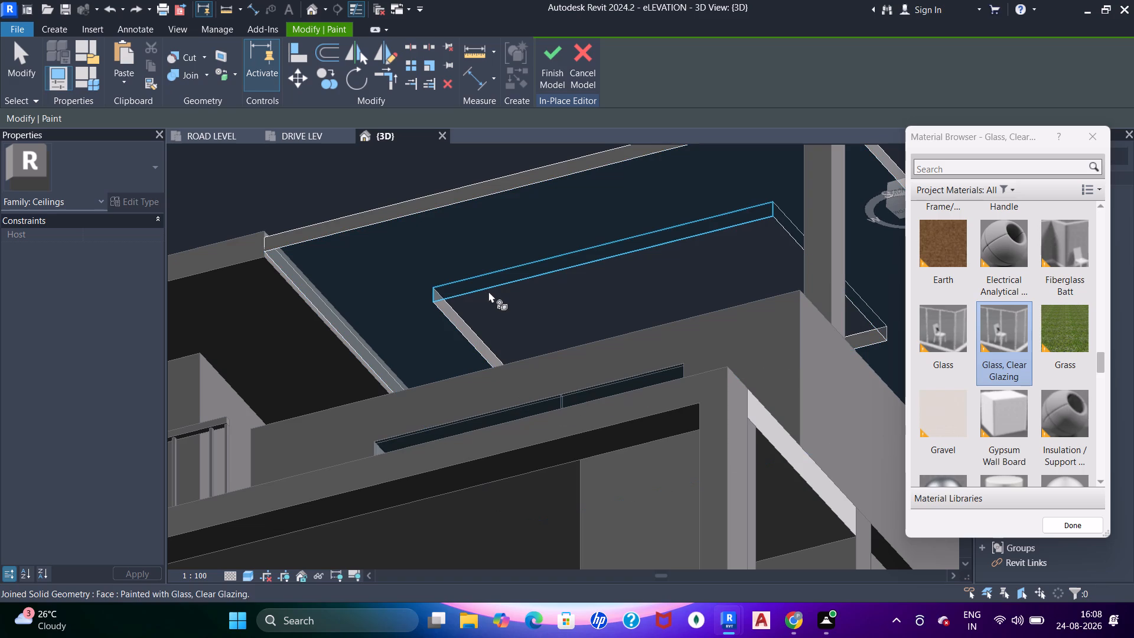
key("Tab")
key("Tab")
key("Tab")
key("Tab")
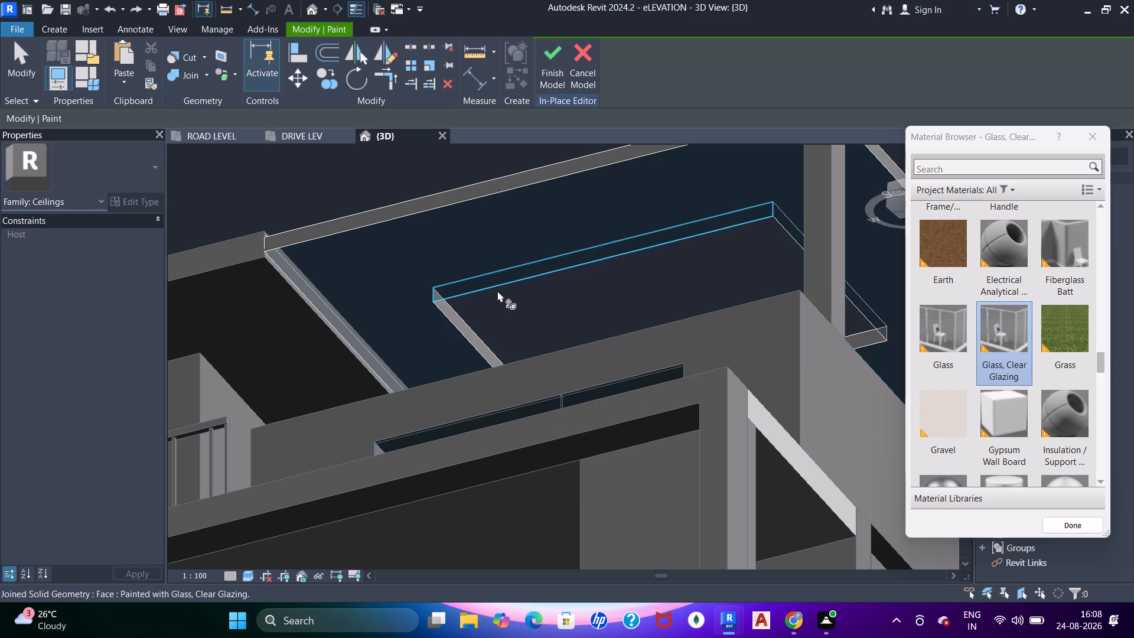
left_click(497, 291)
scroll(557, 308, "down", 4)
key("Escape")
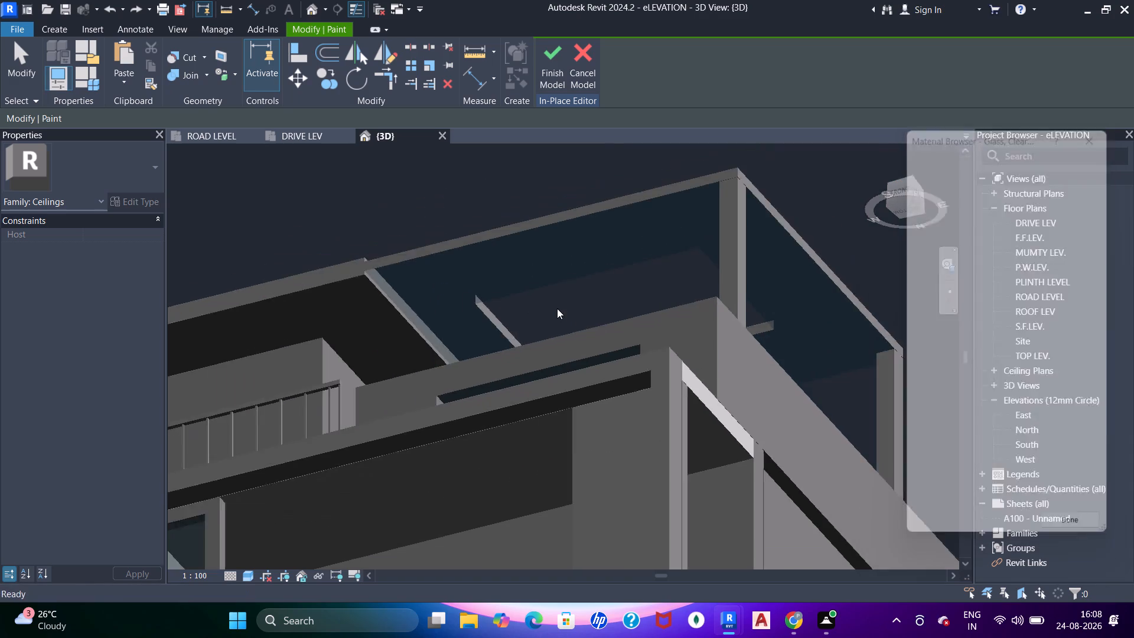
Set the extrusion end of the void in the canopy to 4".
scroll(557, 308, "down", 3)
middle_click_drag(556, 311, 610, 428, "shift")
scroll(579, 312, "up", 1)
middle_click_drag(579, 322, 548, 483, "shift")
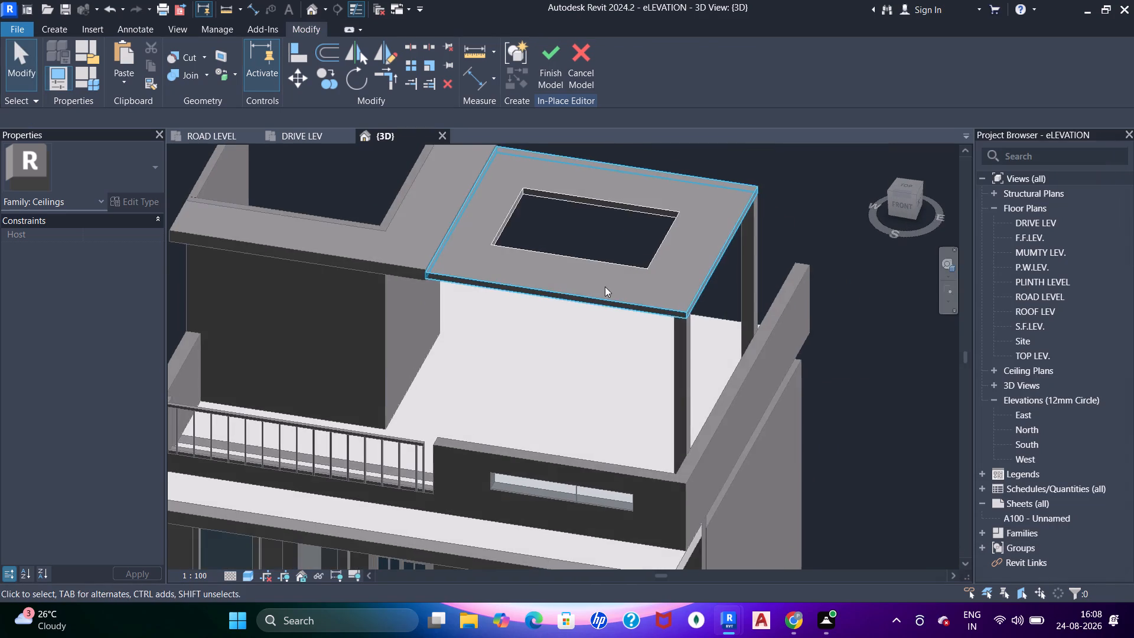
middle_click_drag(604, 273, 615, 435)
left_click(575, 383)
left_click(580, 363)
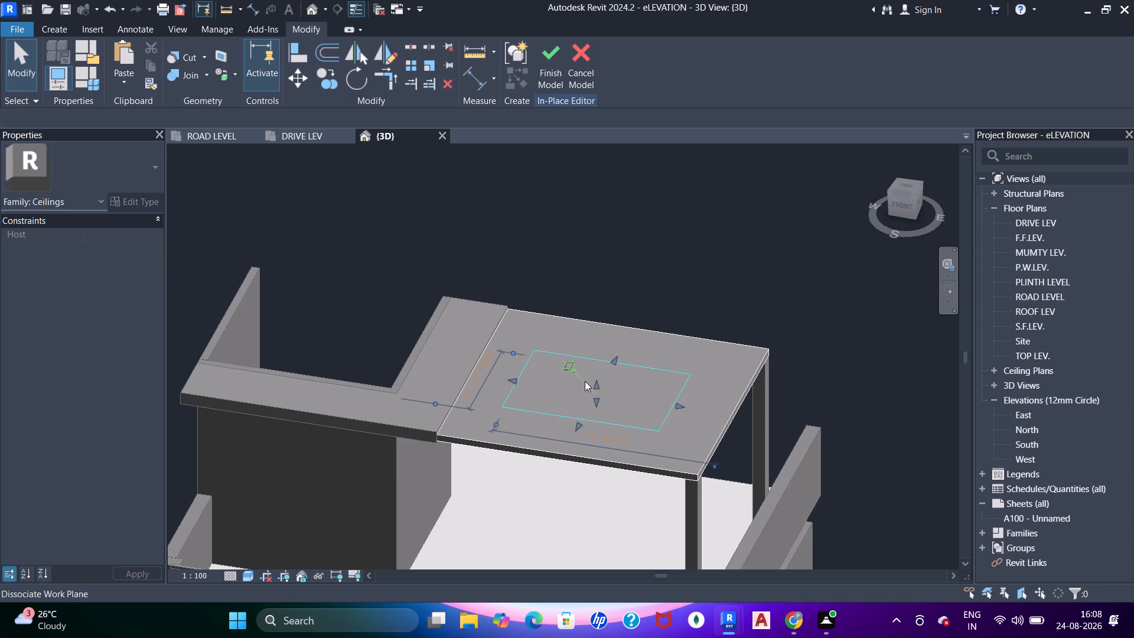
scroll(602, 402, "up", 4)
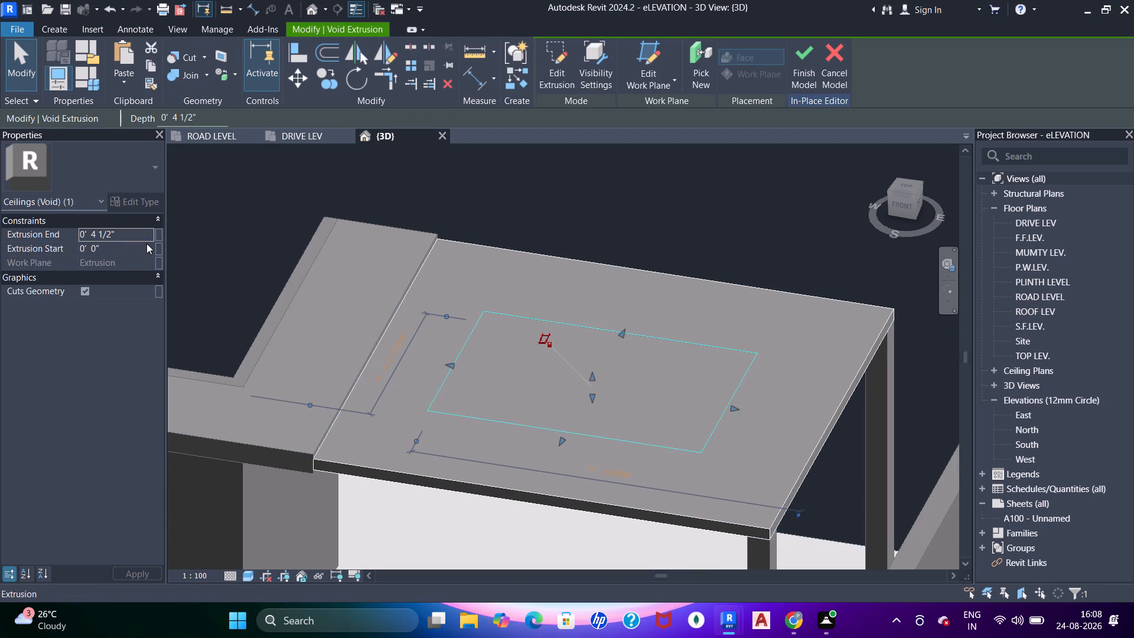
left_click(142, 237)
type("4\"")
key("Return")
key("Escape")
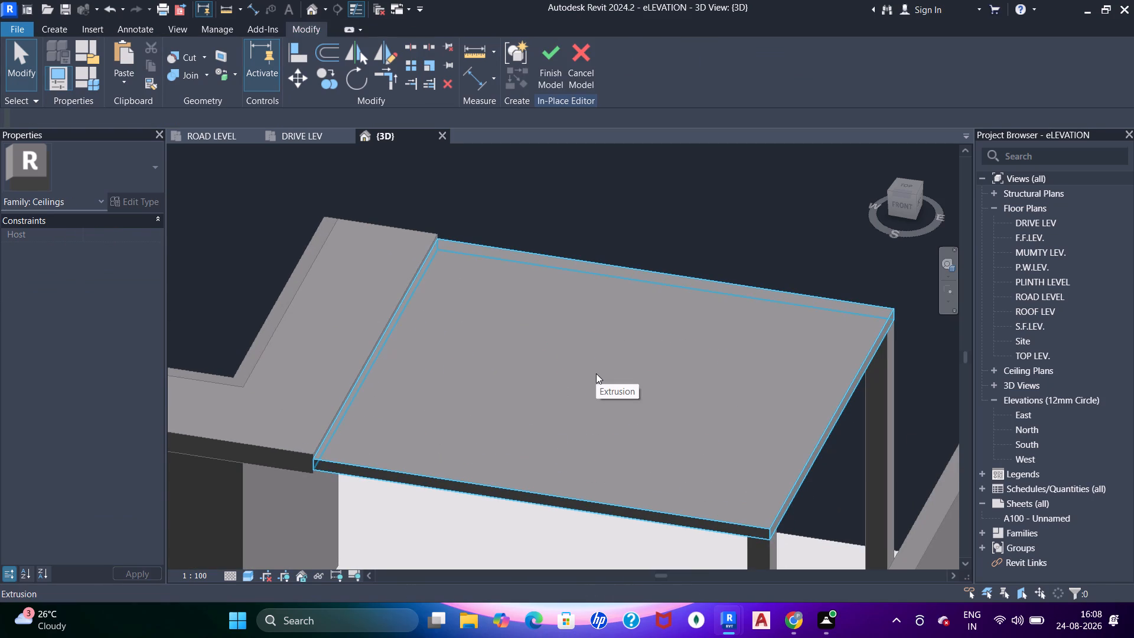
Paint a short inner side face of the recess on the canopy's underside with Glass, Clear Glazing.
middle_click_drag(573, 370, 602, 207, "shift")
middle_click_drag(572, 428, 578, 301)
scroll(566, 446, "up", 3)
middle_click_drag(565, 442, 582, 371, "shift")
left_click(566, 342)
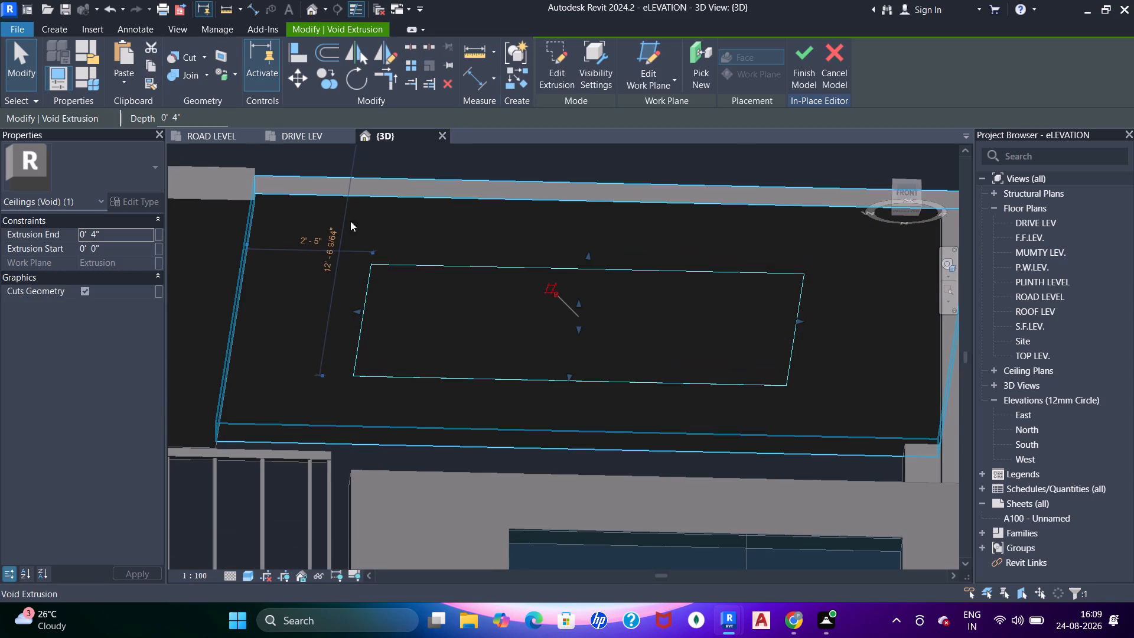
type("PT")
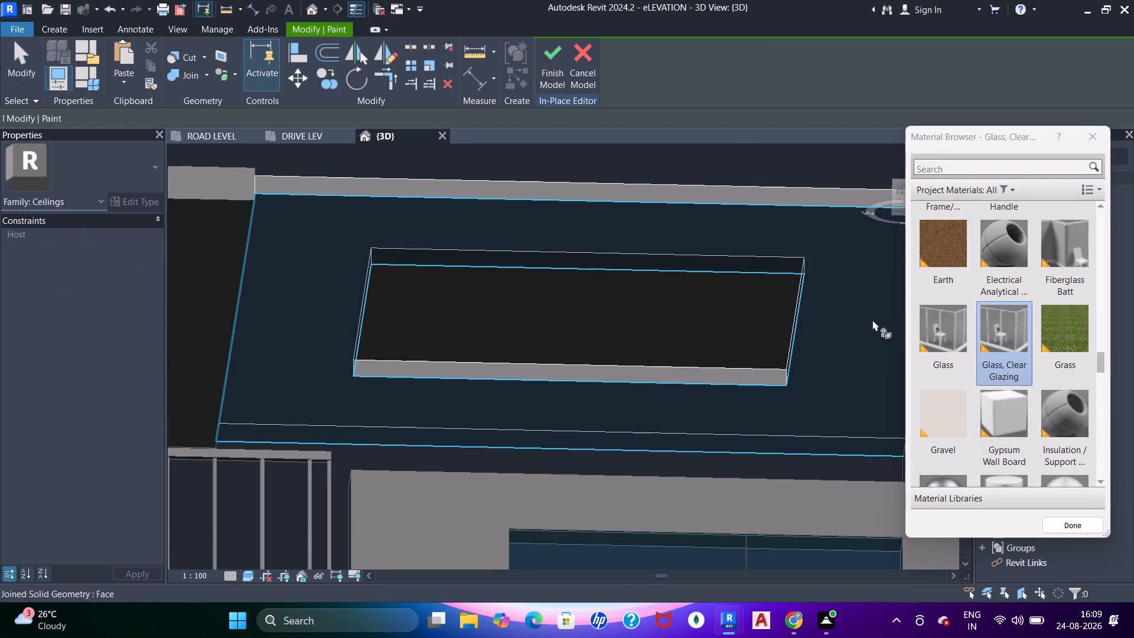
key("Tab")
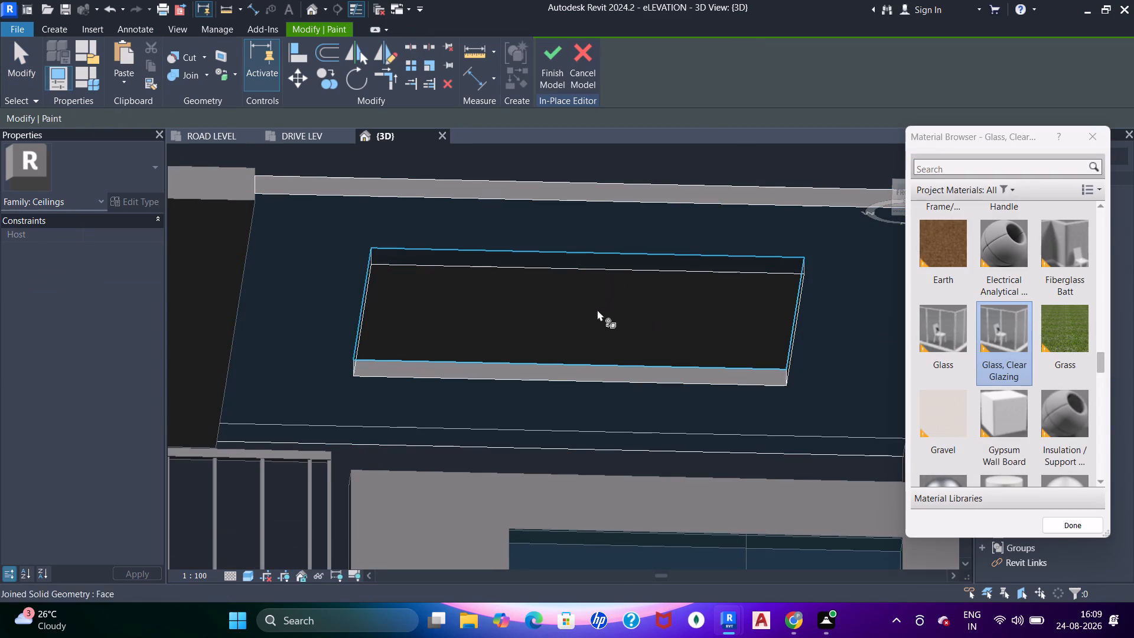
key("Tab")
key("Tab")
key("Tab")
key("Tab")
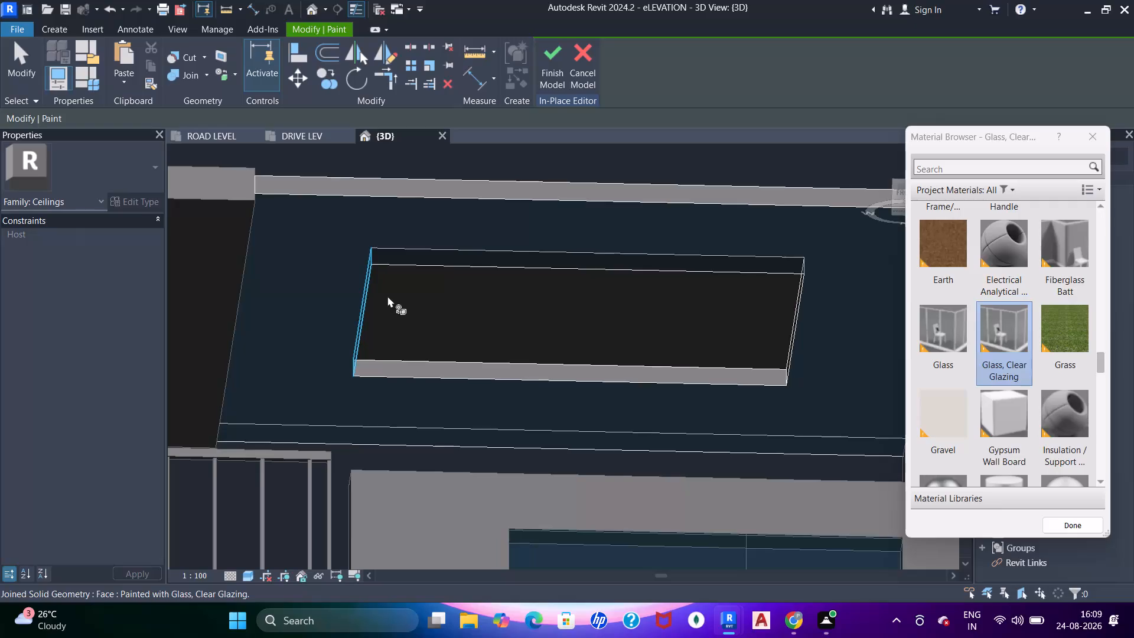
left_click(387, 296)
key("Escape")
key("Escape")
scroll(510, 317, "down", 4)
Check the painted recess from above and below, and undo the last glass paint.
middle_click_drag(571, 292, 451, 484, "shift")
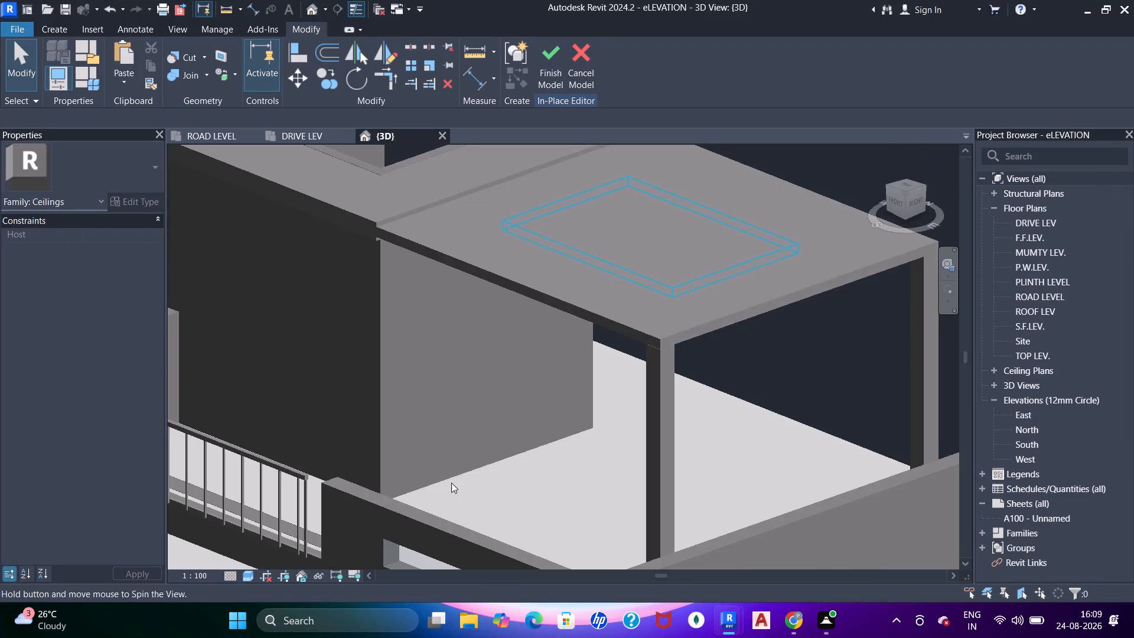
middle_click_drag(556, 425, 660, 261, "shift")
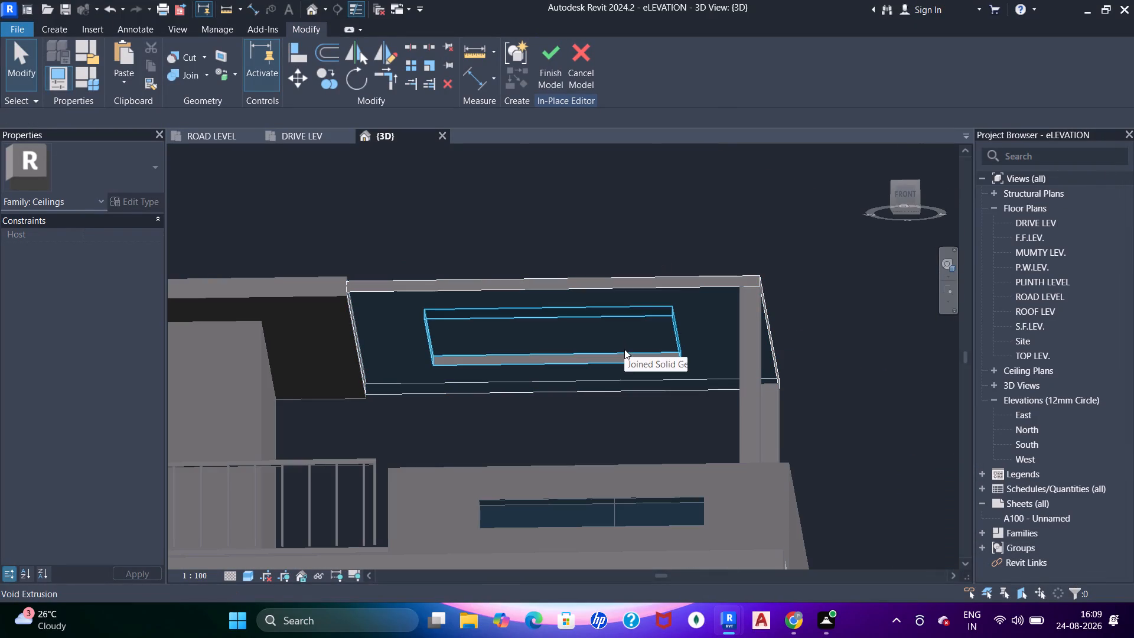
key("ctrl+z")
Set the extrusion end of the canopy's central void to 5".
left_click(605, 339)
left_click(121, 239)
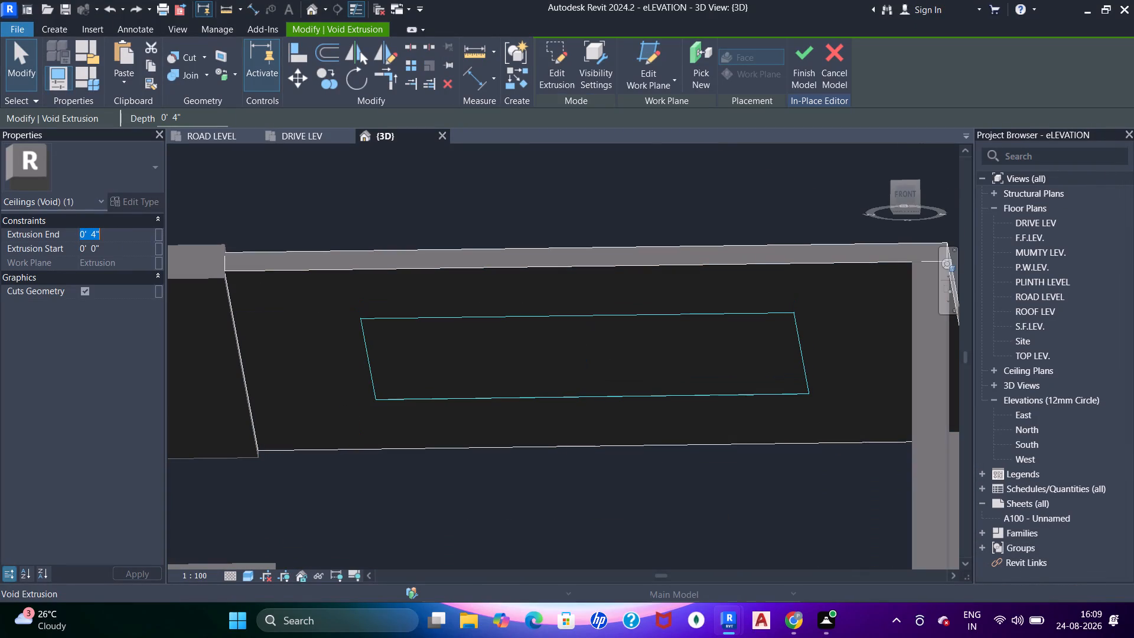
key("5")
key("shift+quotedbl")
key("Return")
key("Escape")
Inspect the canopy's central opening from above and finish the in-place ceiling model.
scroll(501, 309, "down", 4)
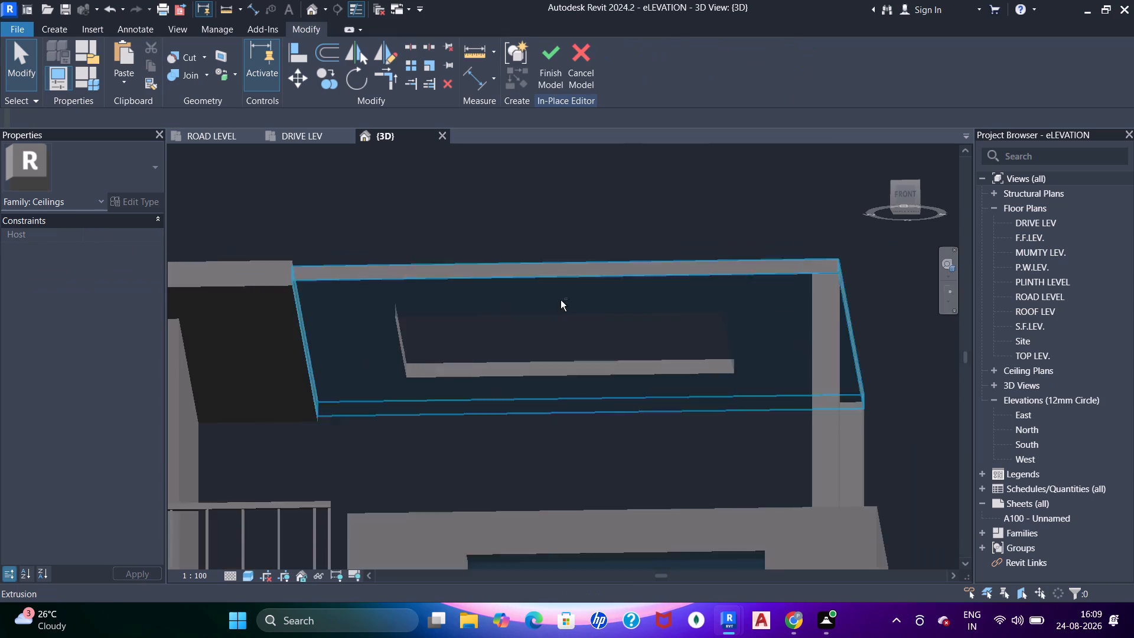
middle_click_drag(561, 324, 478, 490, "shift")
middle_click_drag(527, 404, 498, 467)
scroll(505, 394, "down", 4)
middle_click_drag(501, 402, 496, 503, "shift")
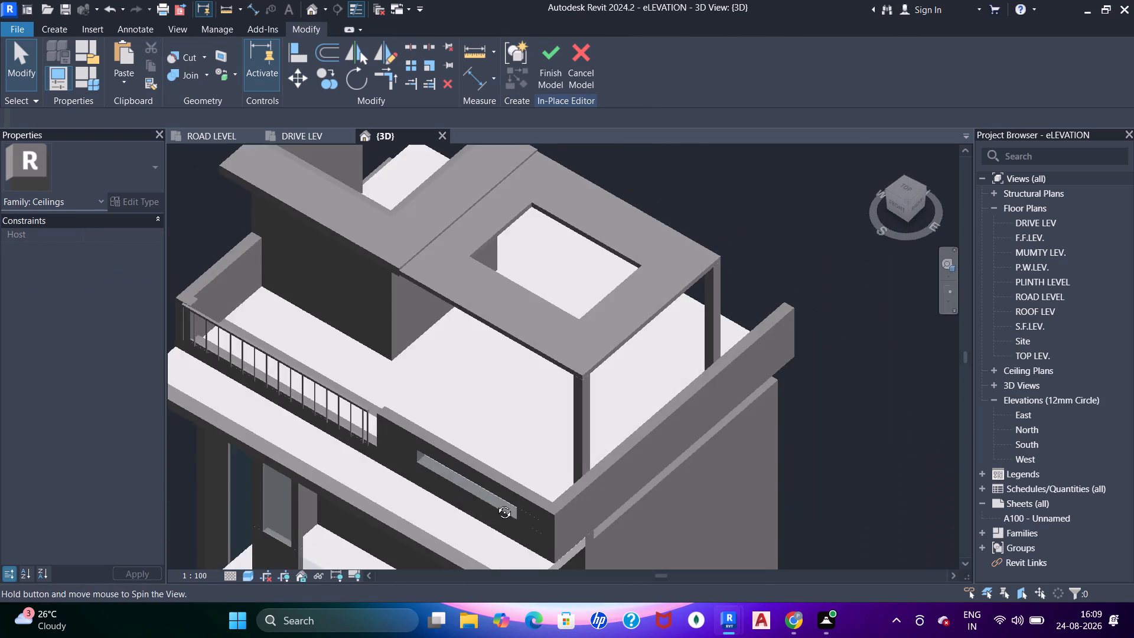
middle_click_drag(496, 503, 517, 447, "shift")
left_click(513, 315)
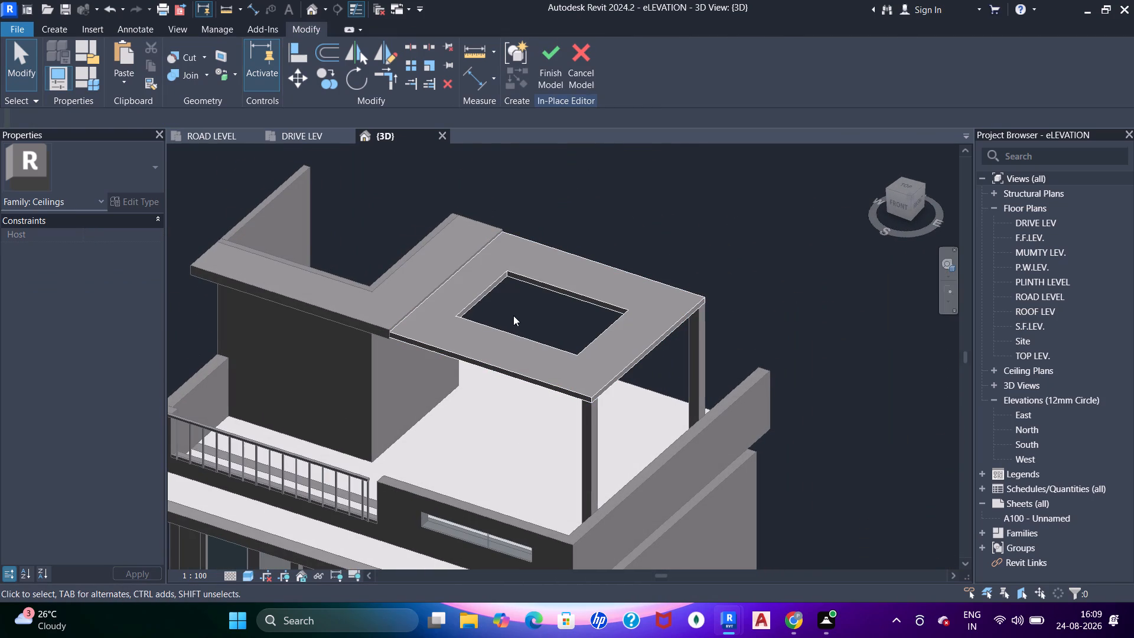
key("Escape")
scroll(509, 344, "up", 1)
middle_click_drag(509, 367, 484, 397, "shift")
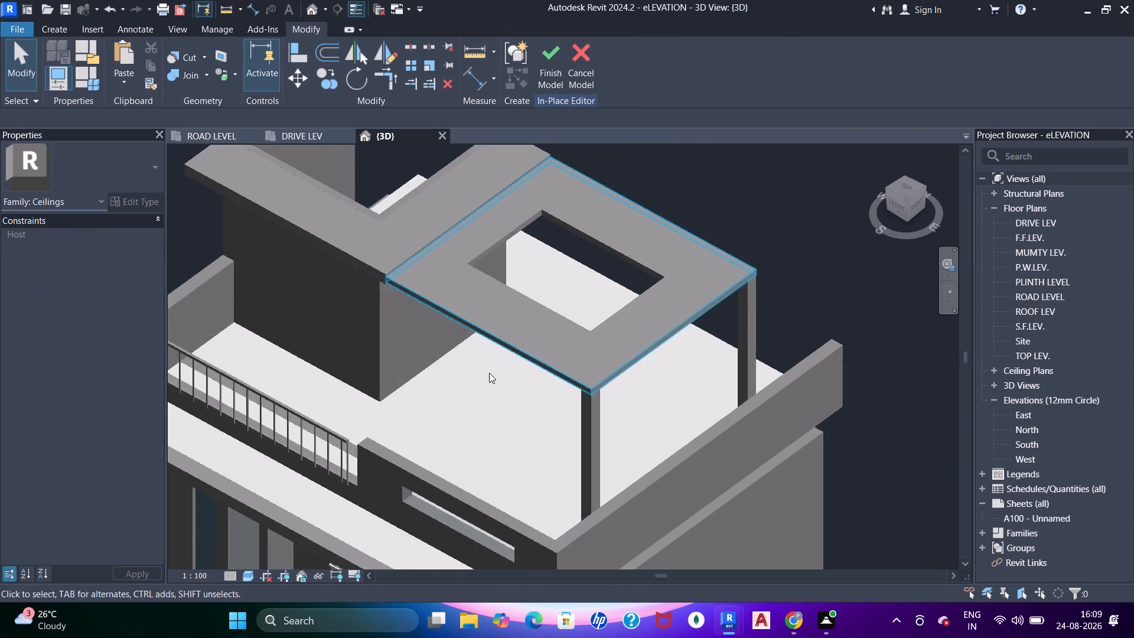
middle_click_drag(555, 278, 494, 401)
scroll(471, 406, "up", 3)
middle_click_drag(496, 398, 476, 384)
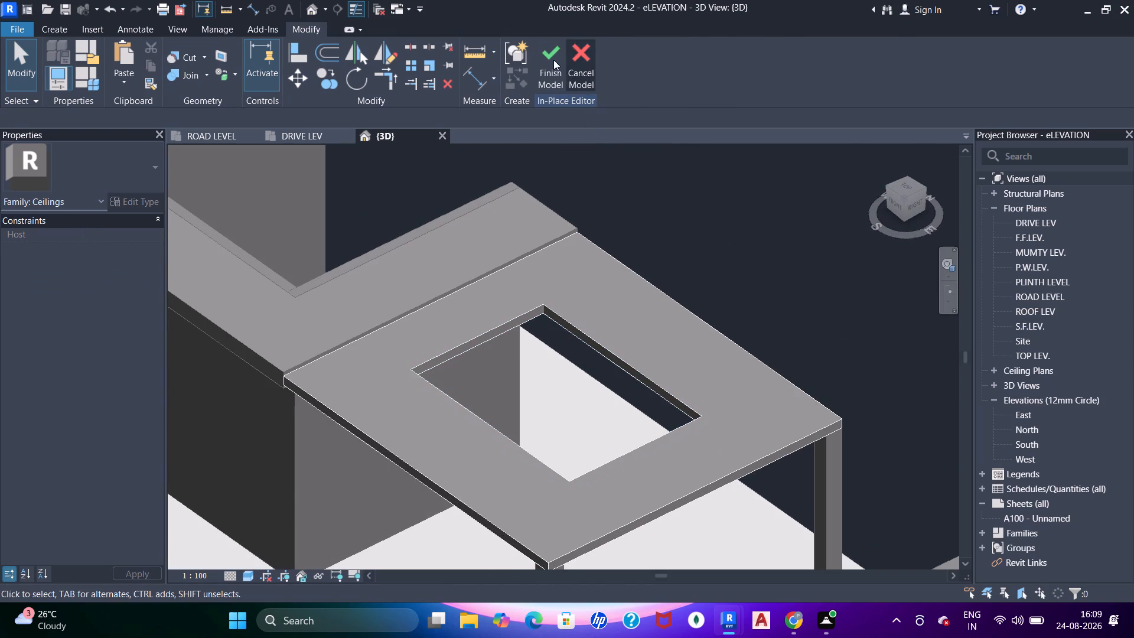
left_click(553, 60)
Start a Curtain_Wall-Exterior_Glazing wall and try to set its vertical and horizontal grid angles to 90°.
left_click(46, 34)
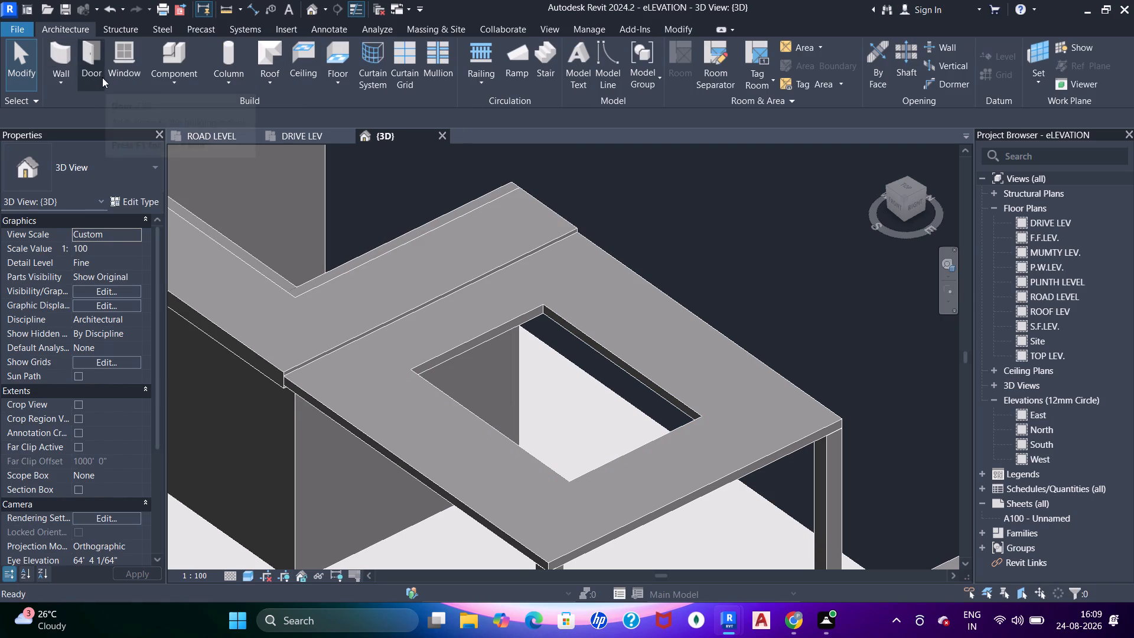
left_click(67, 66)
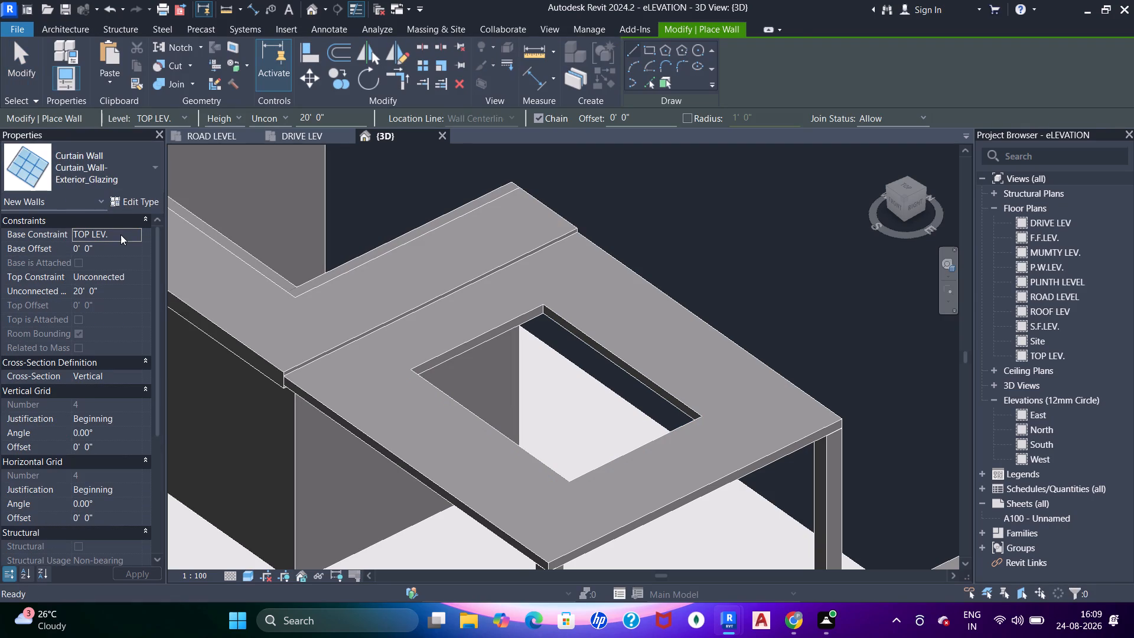
left_click(115, 431)
type("90")
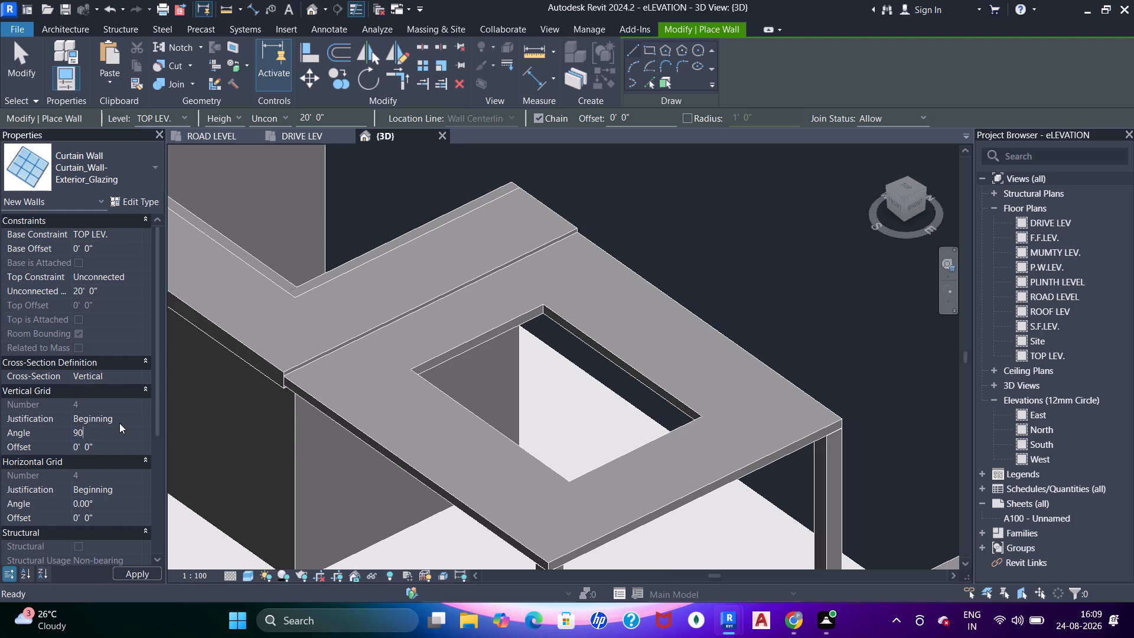
key("Return")
left_click(103, 430)
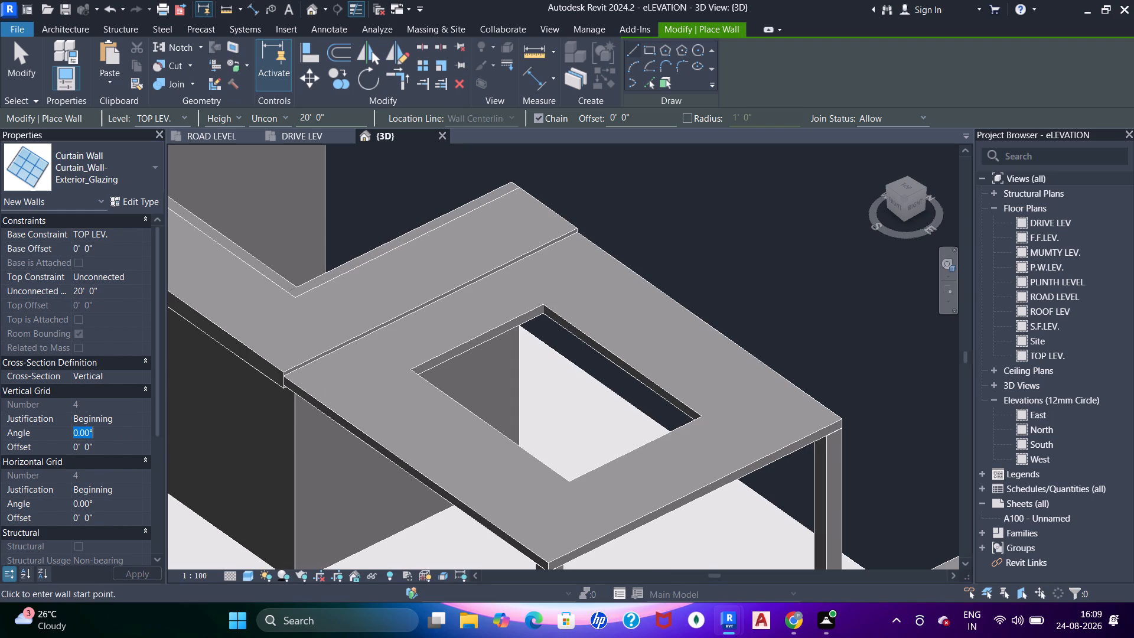
type("90")
key("Return")
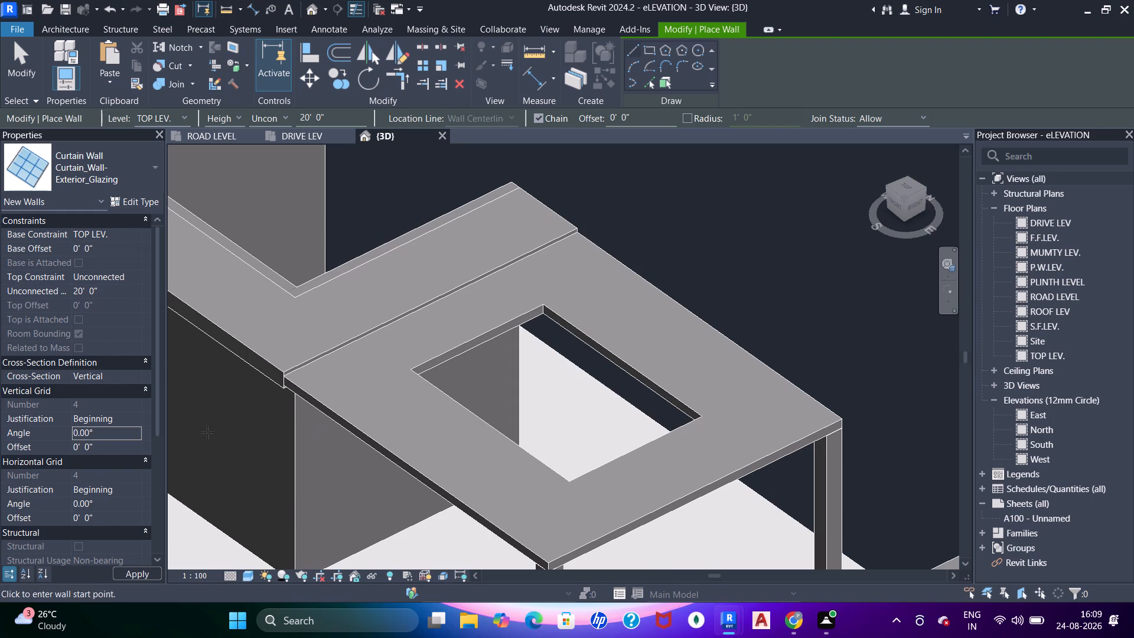
left_click(127, 416)
left_click(136, 415)
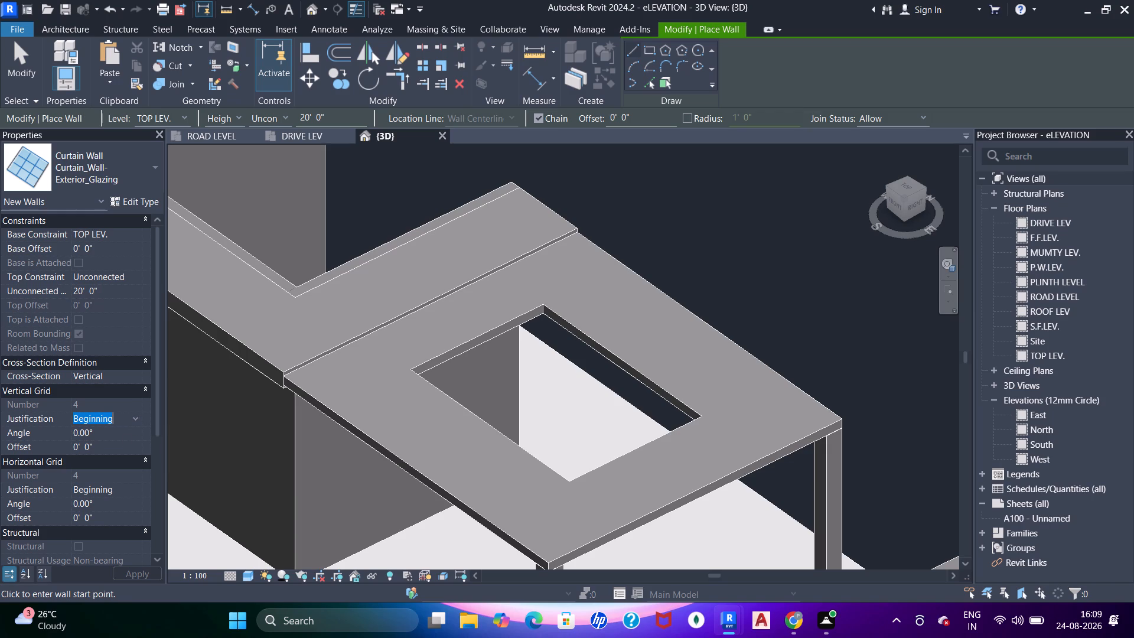
left_click(133, 421)
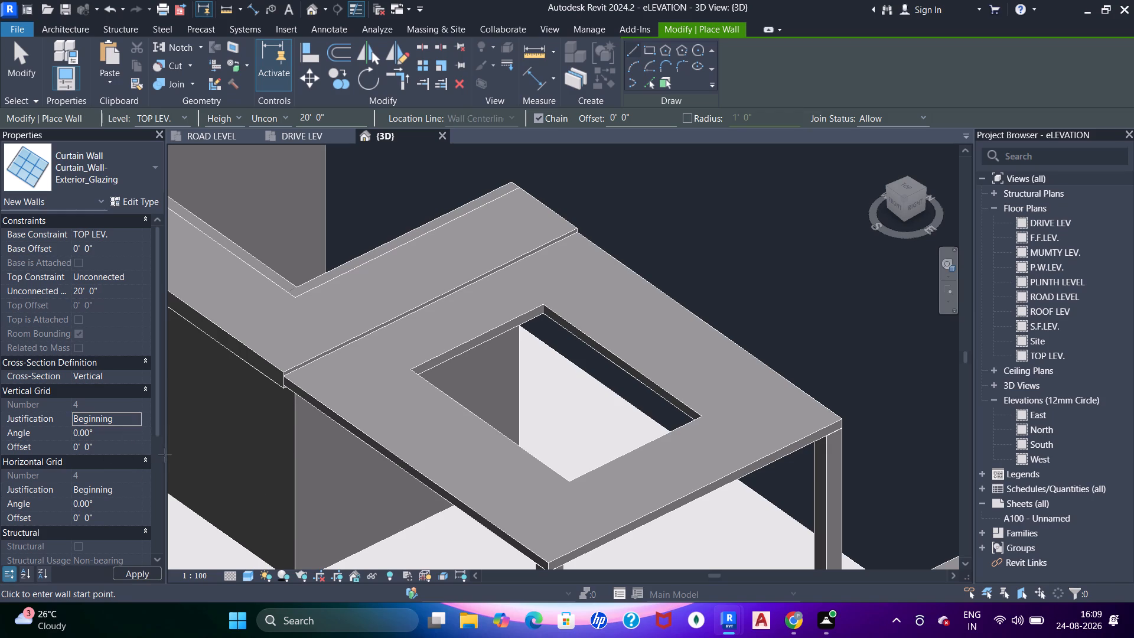
left_click(108, 431)
type("90")
left_click(101, 502)
type("90")
scroll(20, 448, "down", 4)
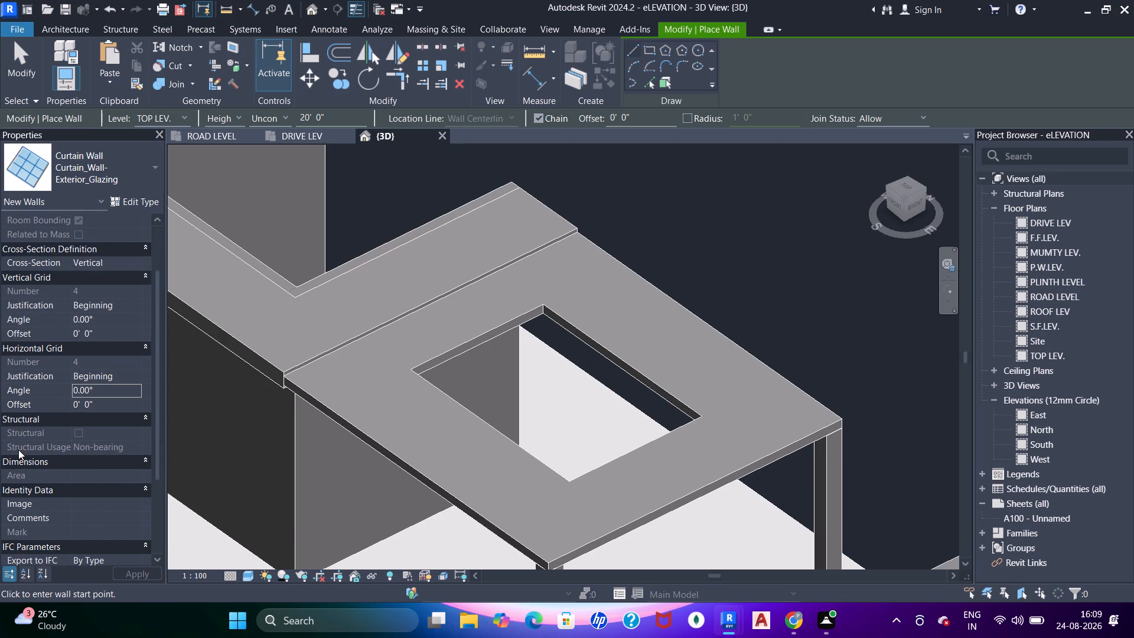
scroll(74, 467, "up", 8)
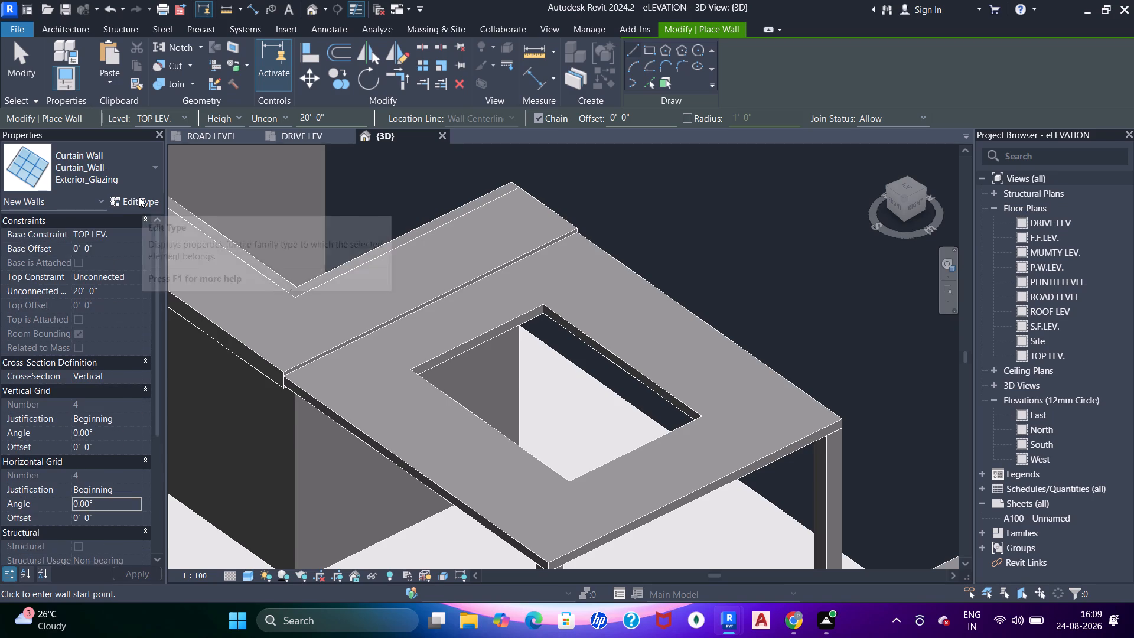
Examine the type parameters and Function options of Curtain_Wall-Exterior_Glazing.
left_click(139, 197)
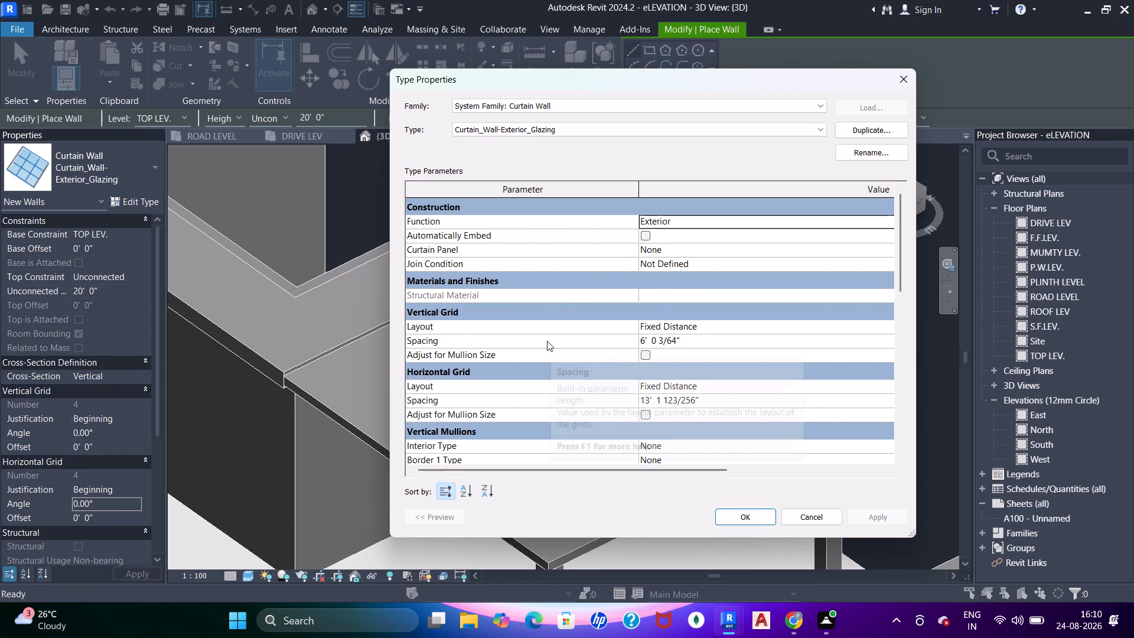
scroll(611, 369, "down", 6)
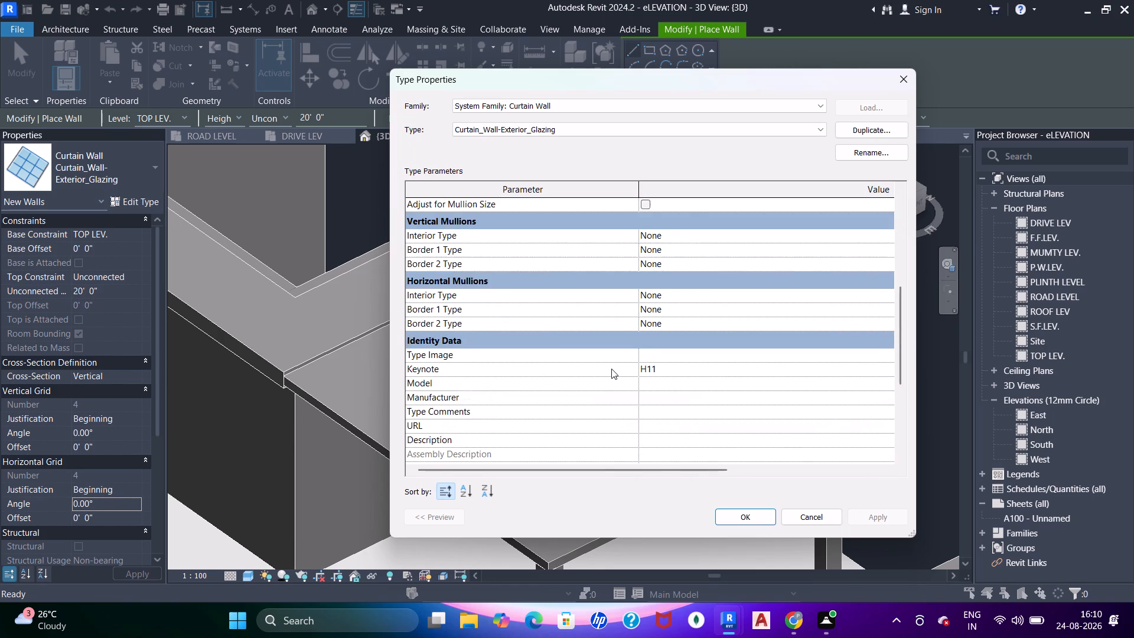
scroll(611, 369, "down", 9)
scroll(611, 369, "up", 15)
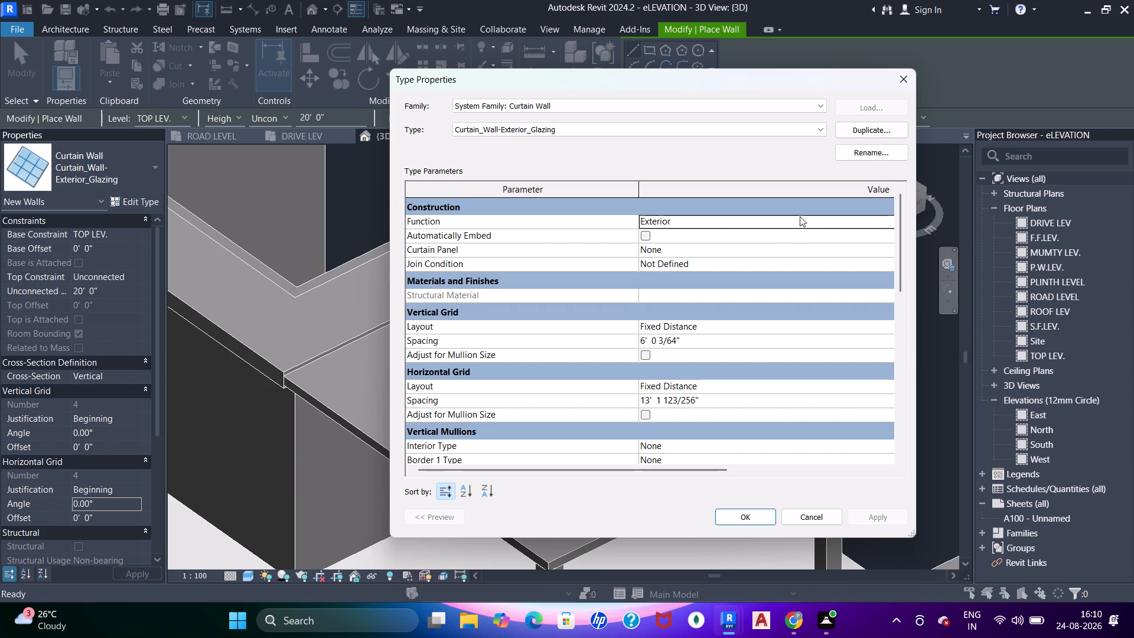
left_click(759, 227)
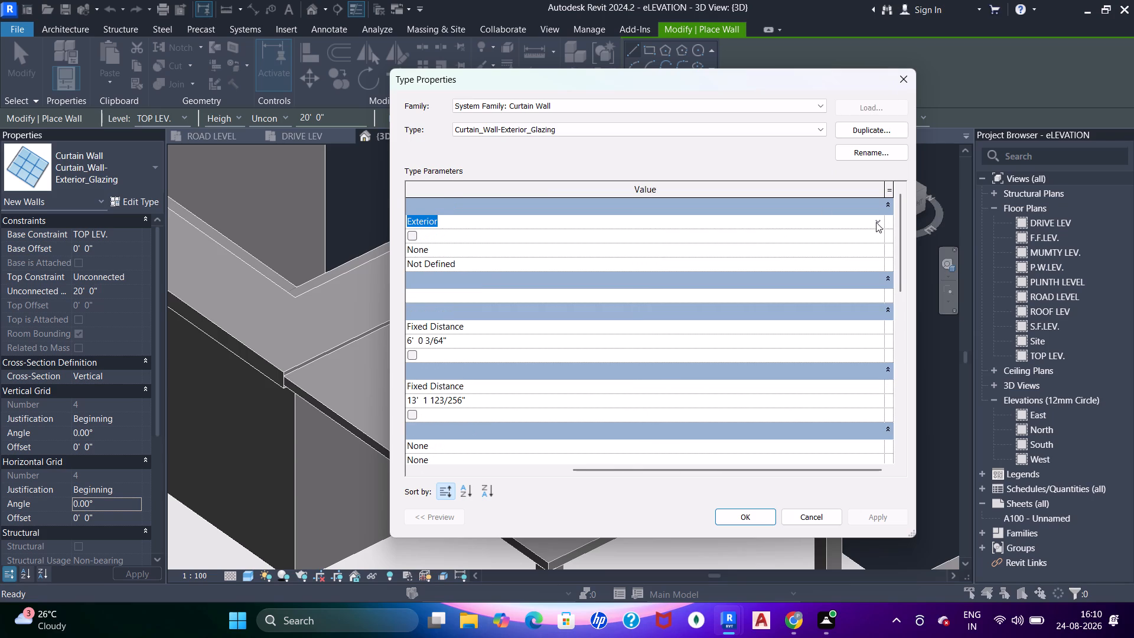
left_click(876, 222)
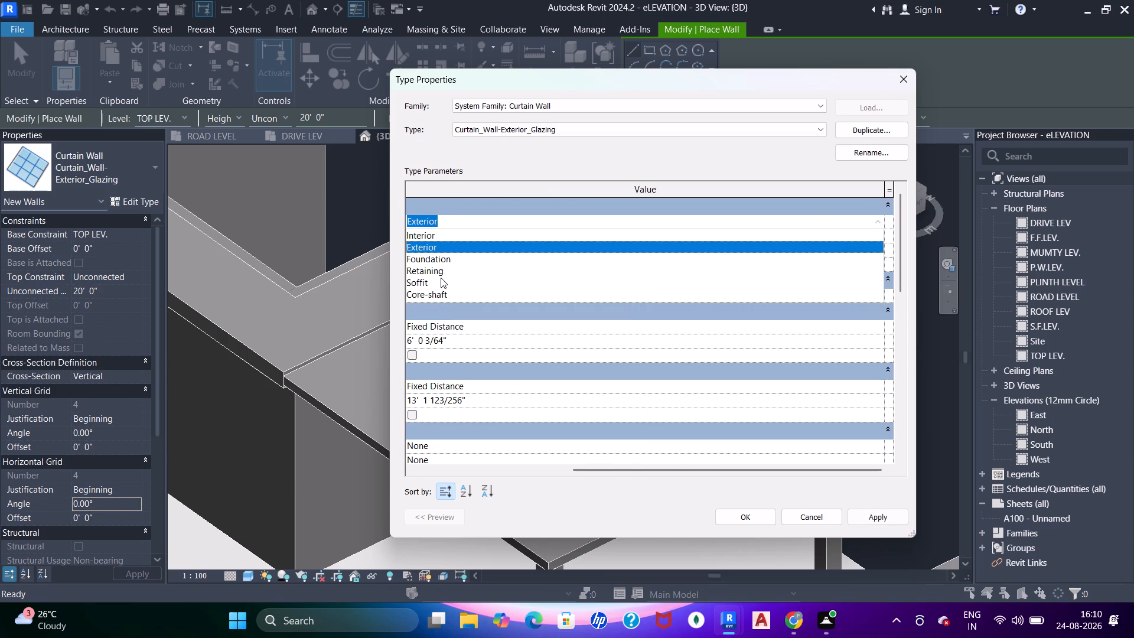
scroll(445, 281, "down", 5)
left_click(769, 516)
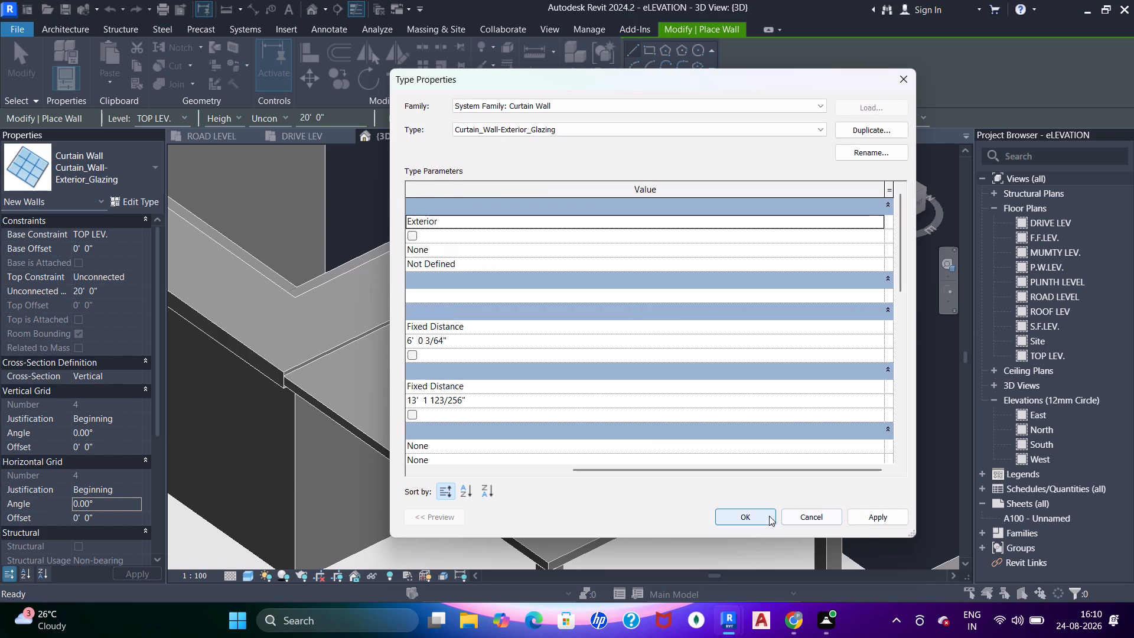
left_click(763, 506)
left_click(729, 516)
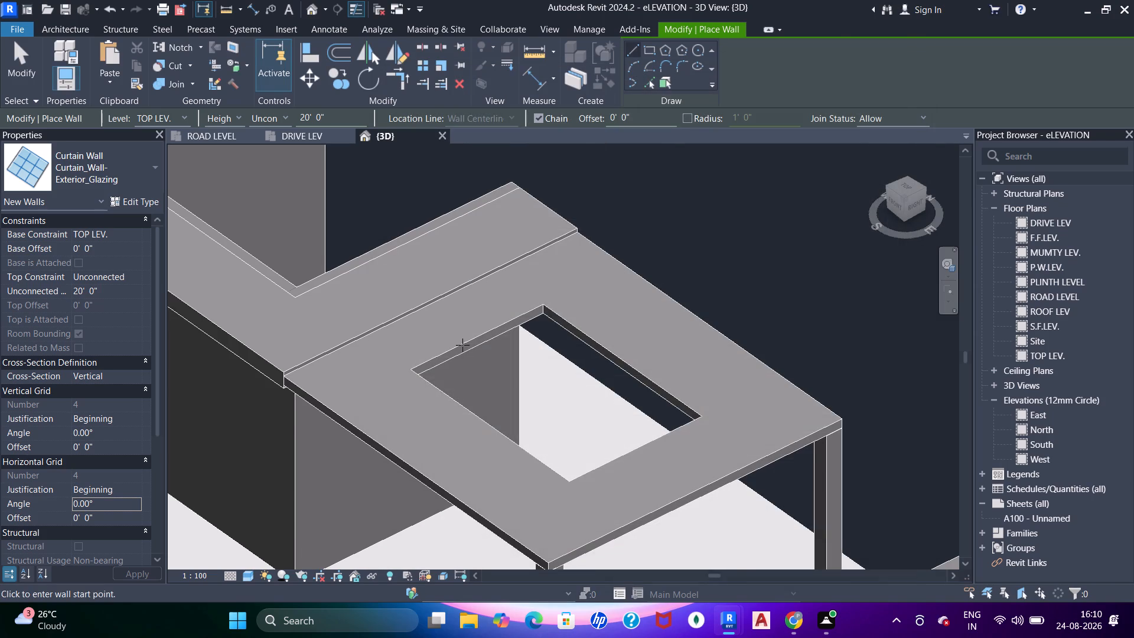
Draw a curtain wall about 5' 11" long from a corner of the canopy's central opening along its long edge.
scroll(395, 366, "up", 2)
left_click(419, 366)
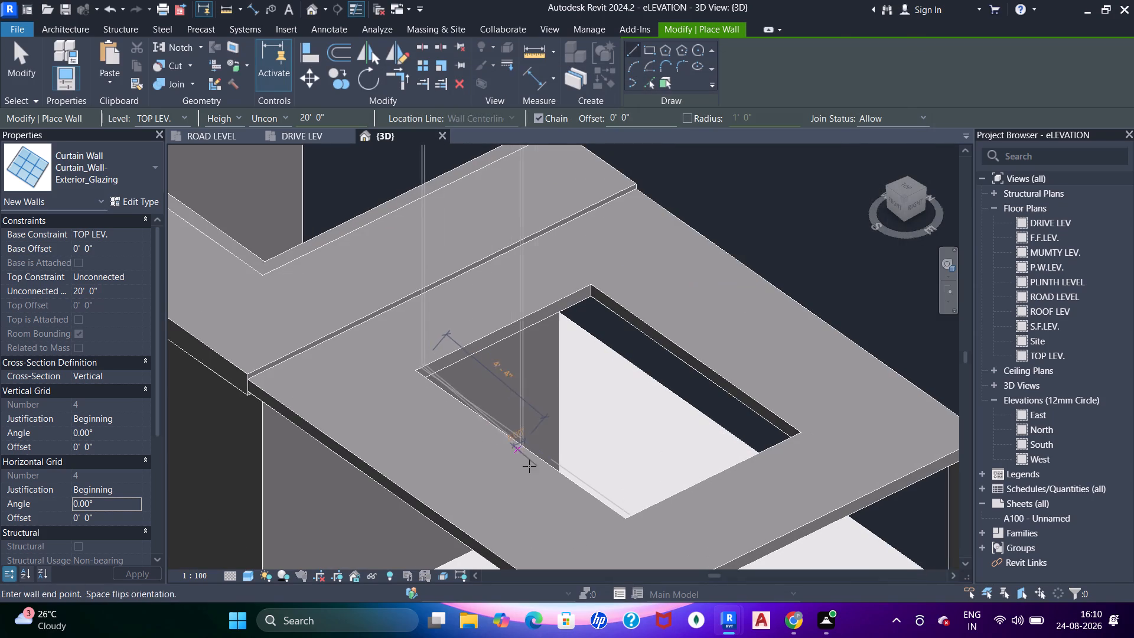
left_click(560, 476)
key("Escape")
key("Escape")
key("Escape")
key("Escape")
key("Escape")
key("Escape")
key("Escape")
key("Escape")
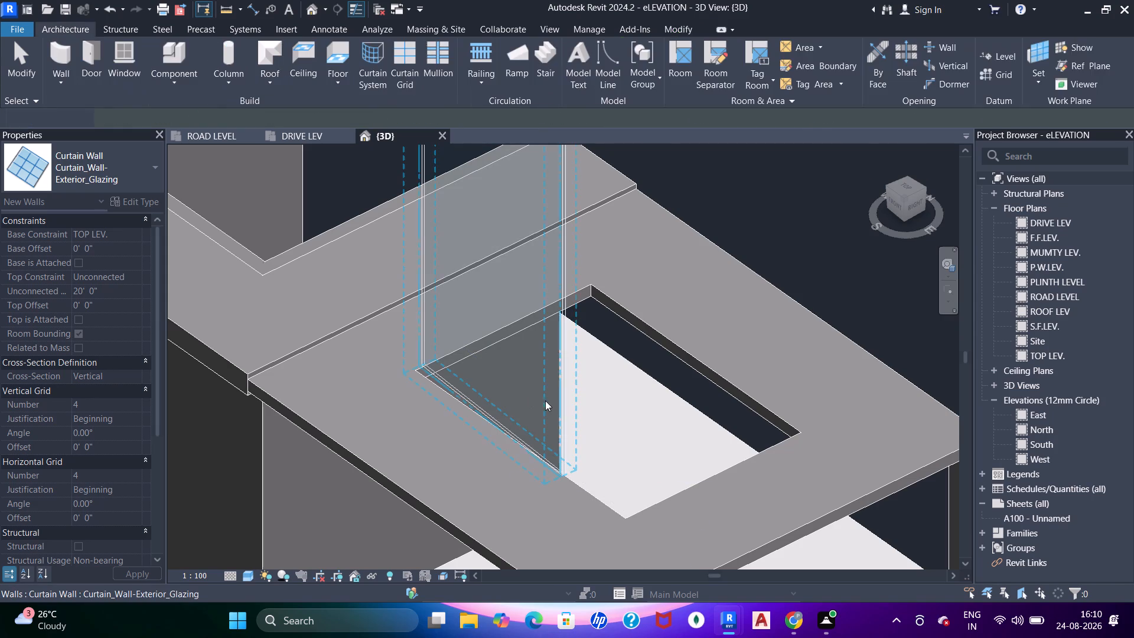
Lower the top of the new curtain wall to a height of about 1' 11 1/4".
left_click(562, 403)
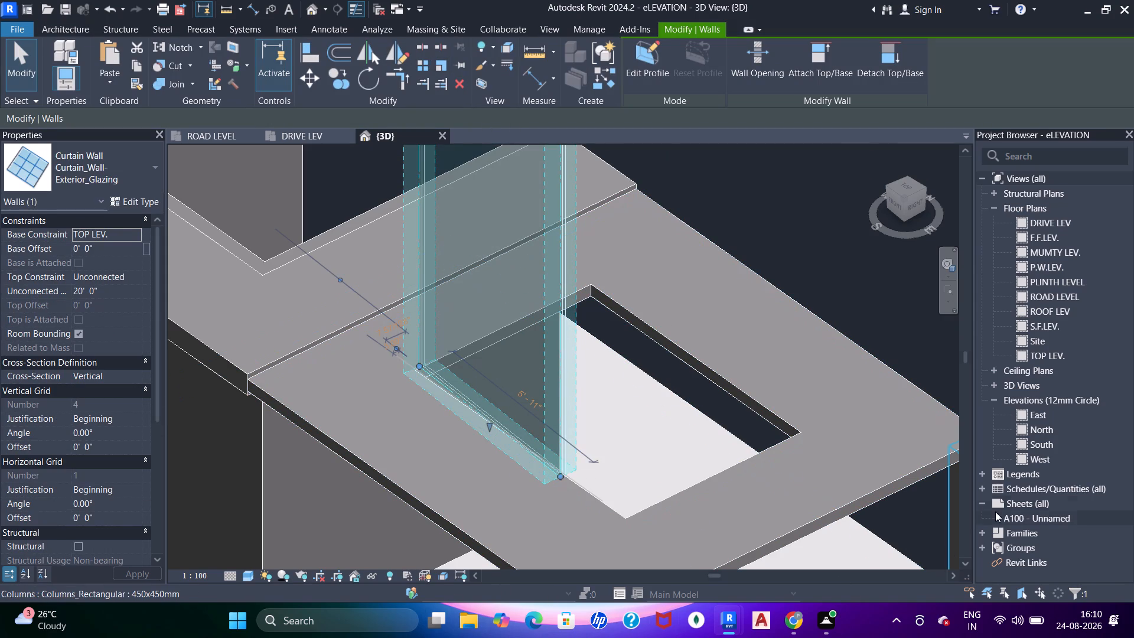
scroll(489, 347, "down", 4)
middle_click_drag(465, 461, 481, 516)
scroll(471, 432, "down", 3)
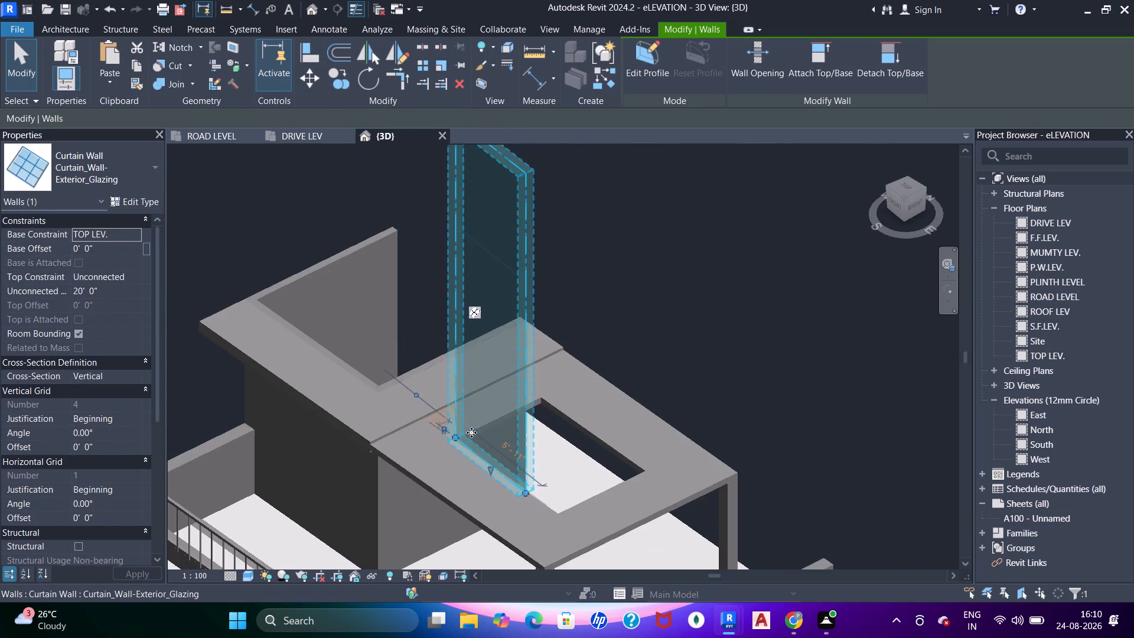
middle_click_drag(489, 441, 491, 418, "shift")
left_click_drag(489, 200, 489, 259)
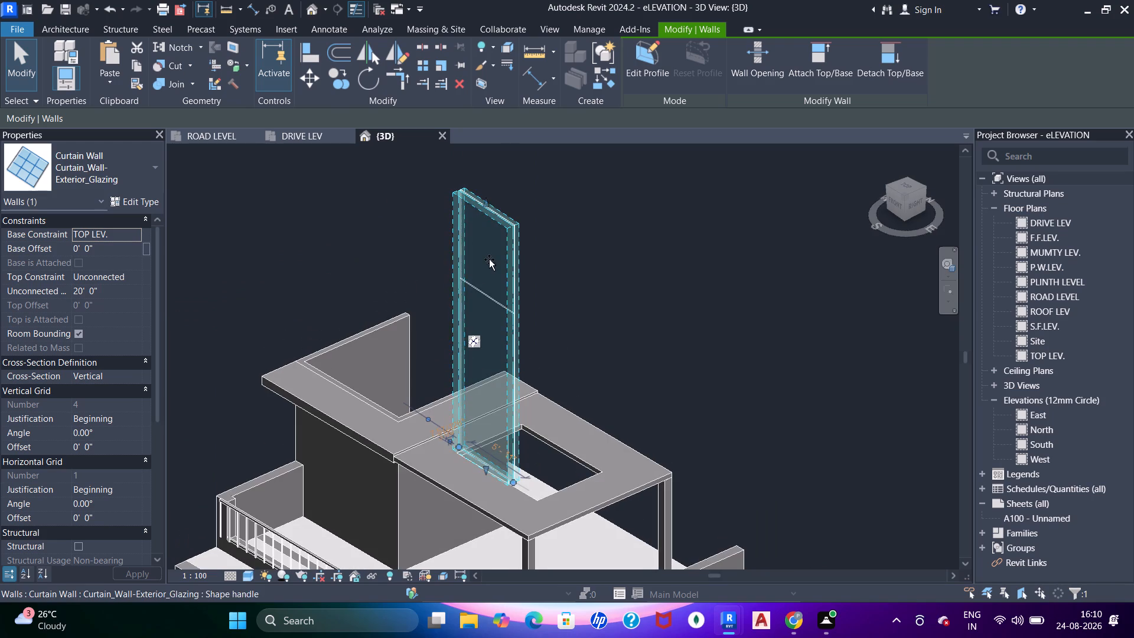
left_click_drag(489, 259, 506, 440)
scroll(506, 445, "up", 5)
middle_click_drag(498, 445, 513, 390)
key("Escape")
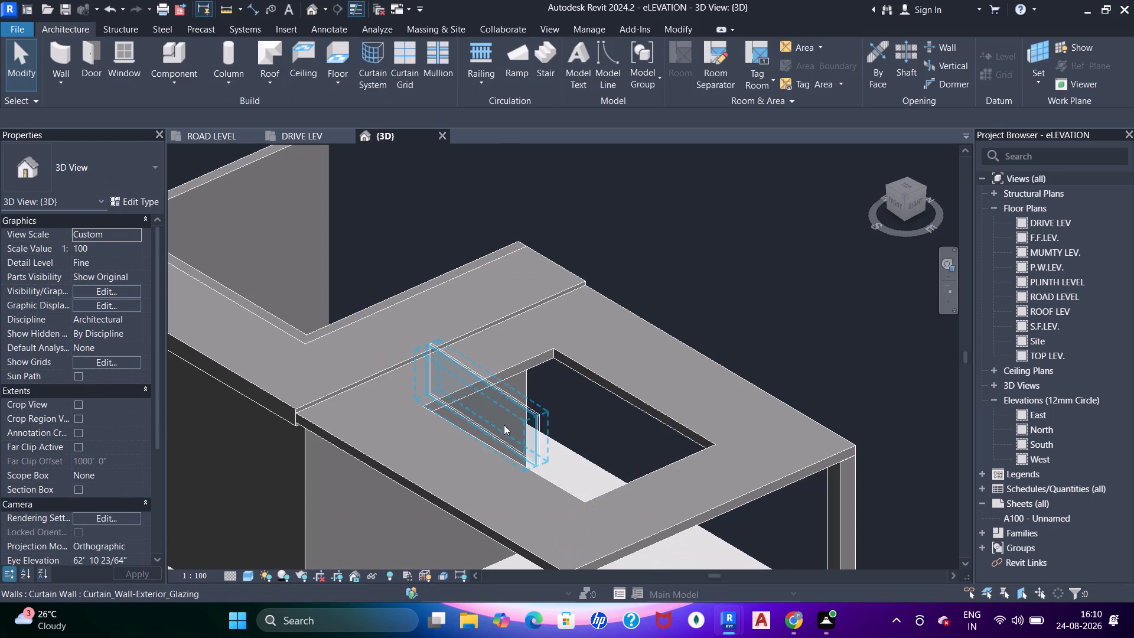
Select the short curtain wall and examine its position over the canopy's opening from above, the front and the side.
left_click(509, 422)
middle_click_drag(523, 414, 562, 439, "shift")
scroll(519, 419, "up", 2)
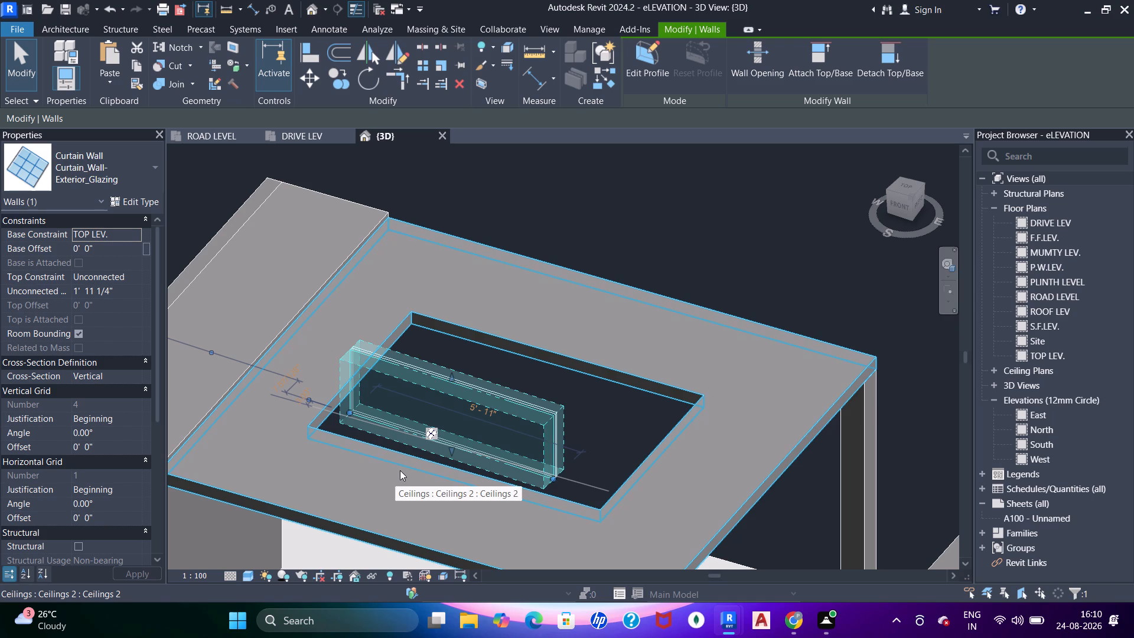
scroll(423, 402, "down", 12)
scroll(408, 434, "up", 1, "shift")
middle_click_drag(408, 437, 498, 325, "shift")
middle_click_drag(438, 433, 457, 410)
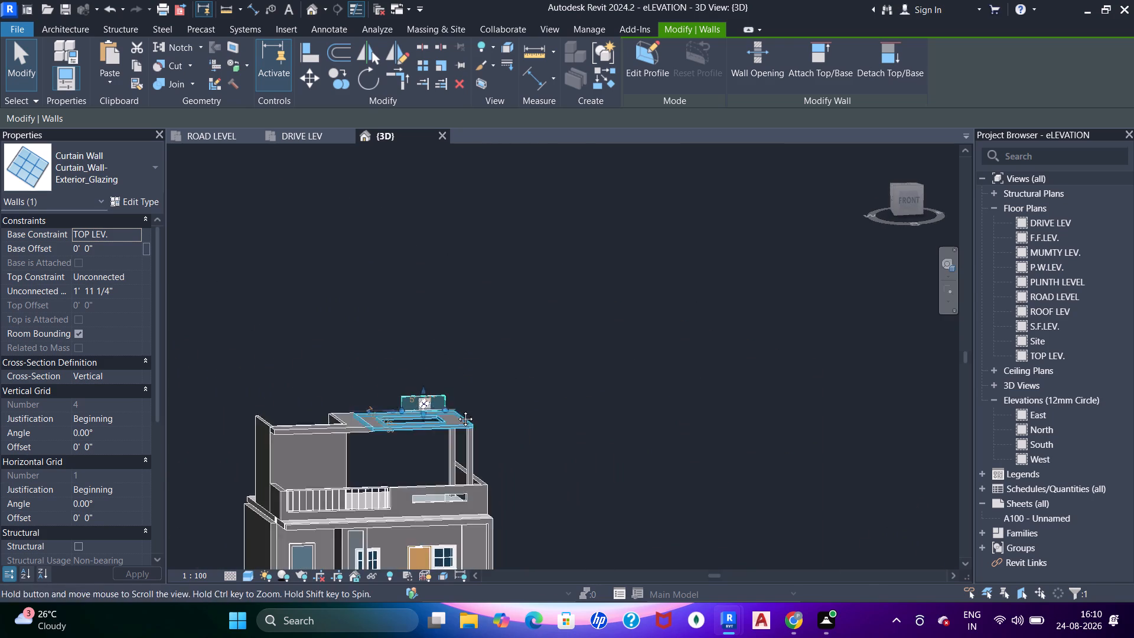
middle_click_drag(457, 410, 534, 288)
middle_click_drag(514, 320, 530, 328, "shift")
middle_click_drag(537, 409, 562, 263)
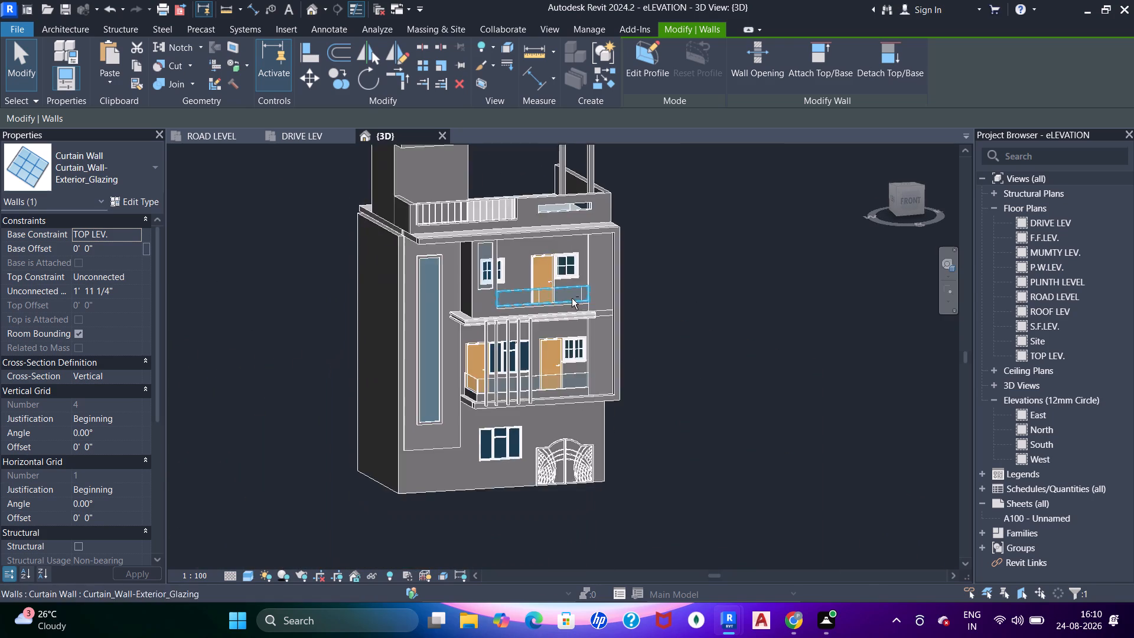
middle_click_drag(570, 301, 480, 350, "shift")
middle_click_drag(592, 265, 527, 395)
middle_click_drag(537, 314, 484, 352, "shift")
scroll(487, 256, "up", 4)
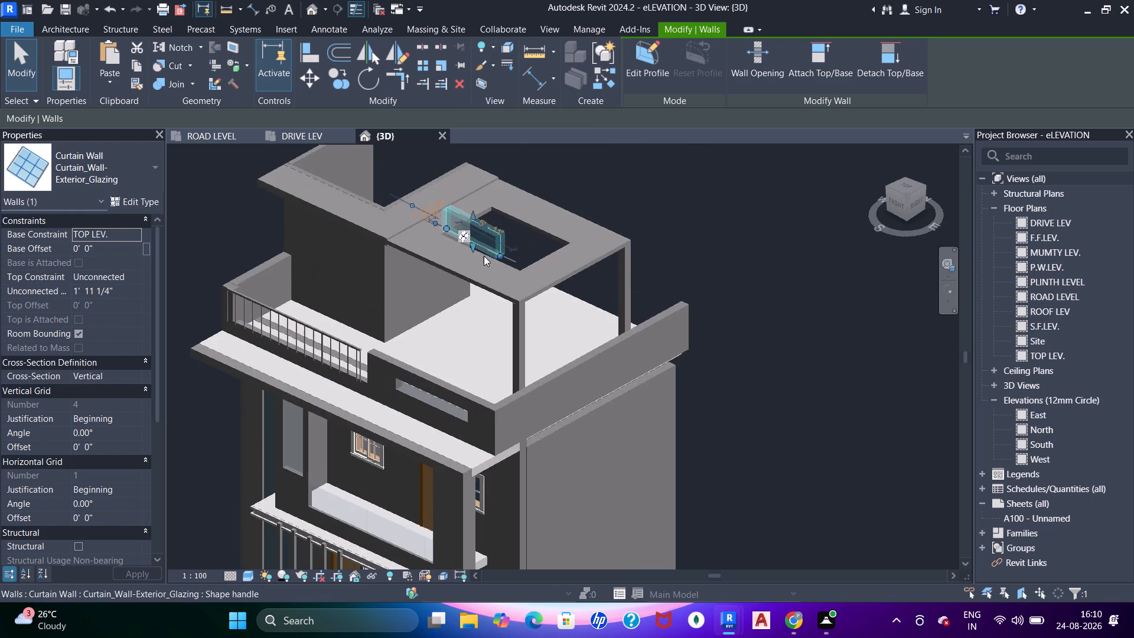
middle_click_drag(470, 379, 566, 222, "shift")
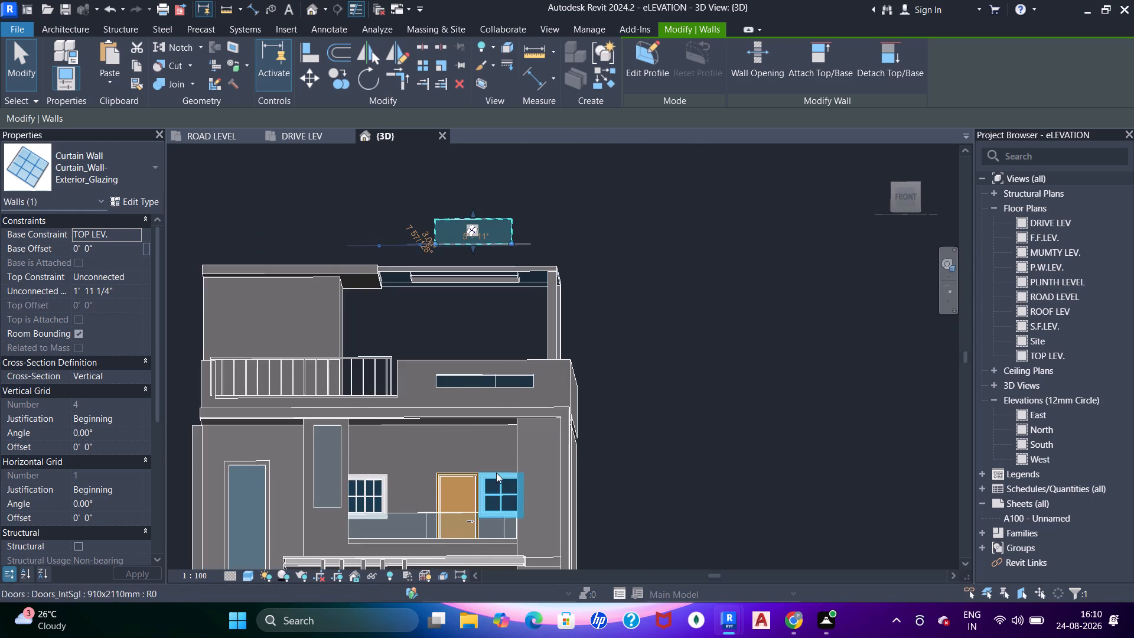
middle_click_drag(512, 376, 357, 505, "shift")
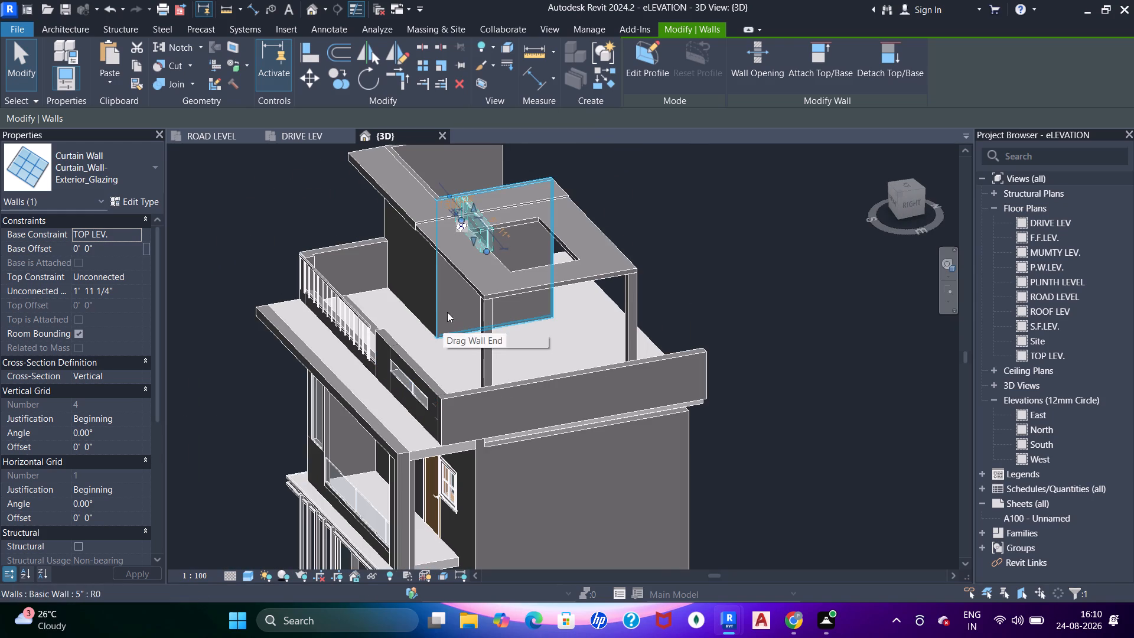
middle_click_drag(453, 304, 442, 470)
scroll(457, 415, "up", 5)
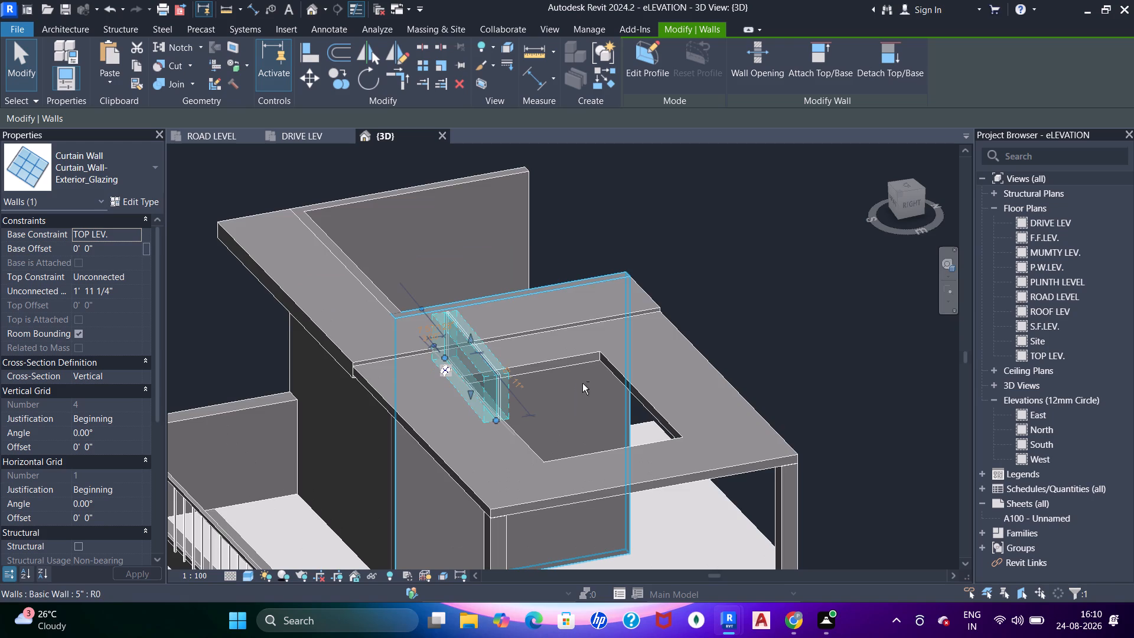
middle_click_drag(582, 383, 581, 422, "shift")
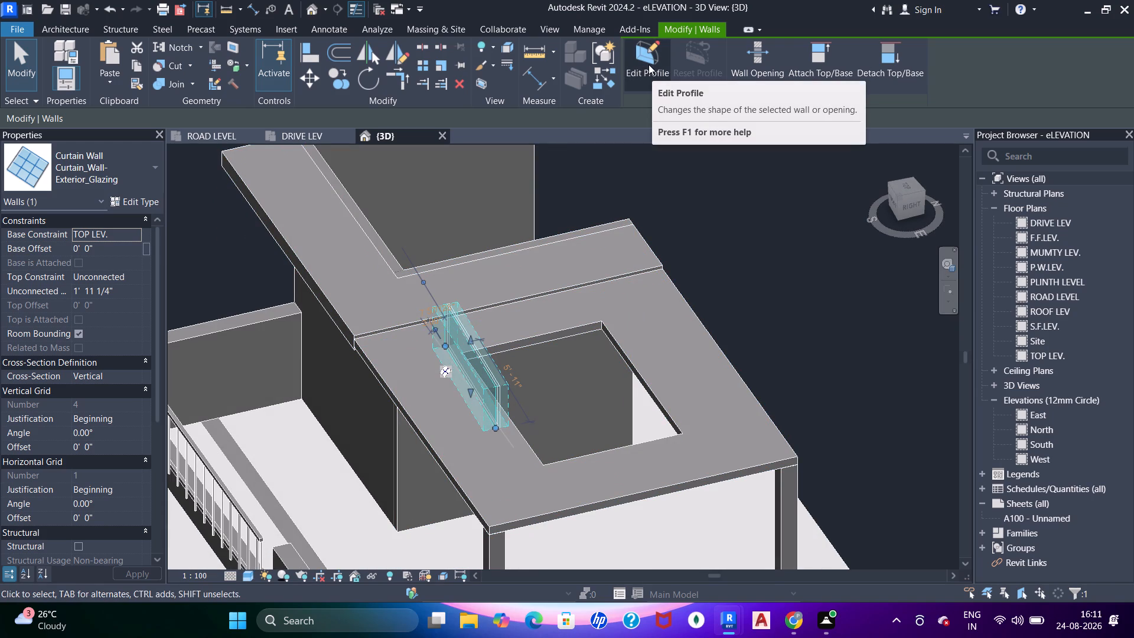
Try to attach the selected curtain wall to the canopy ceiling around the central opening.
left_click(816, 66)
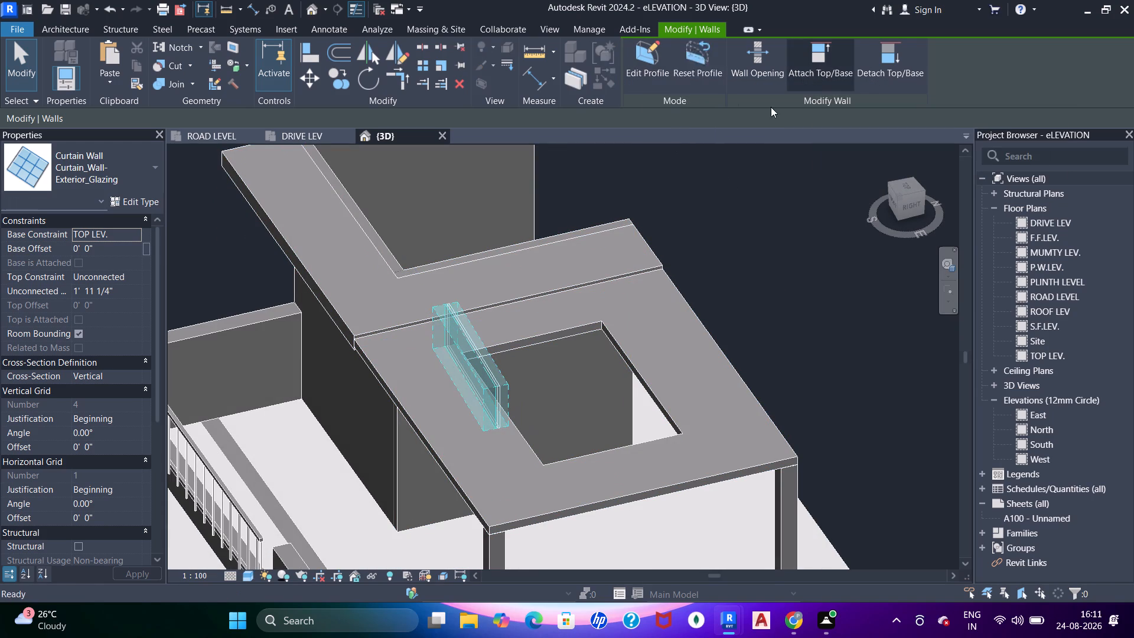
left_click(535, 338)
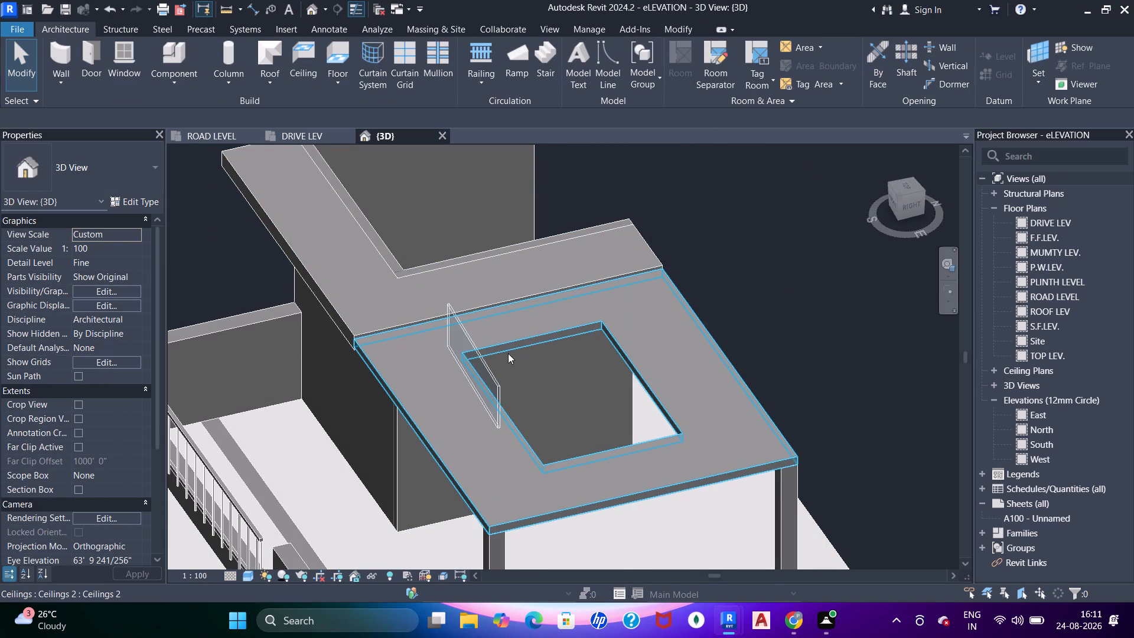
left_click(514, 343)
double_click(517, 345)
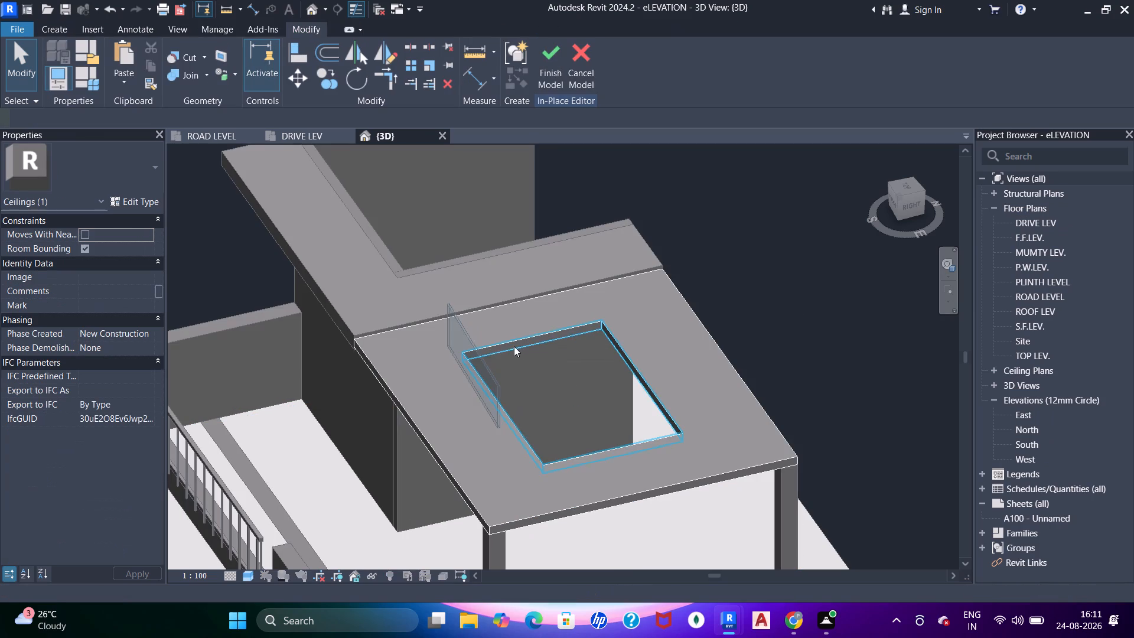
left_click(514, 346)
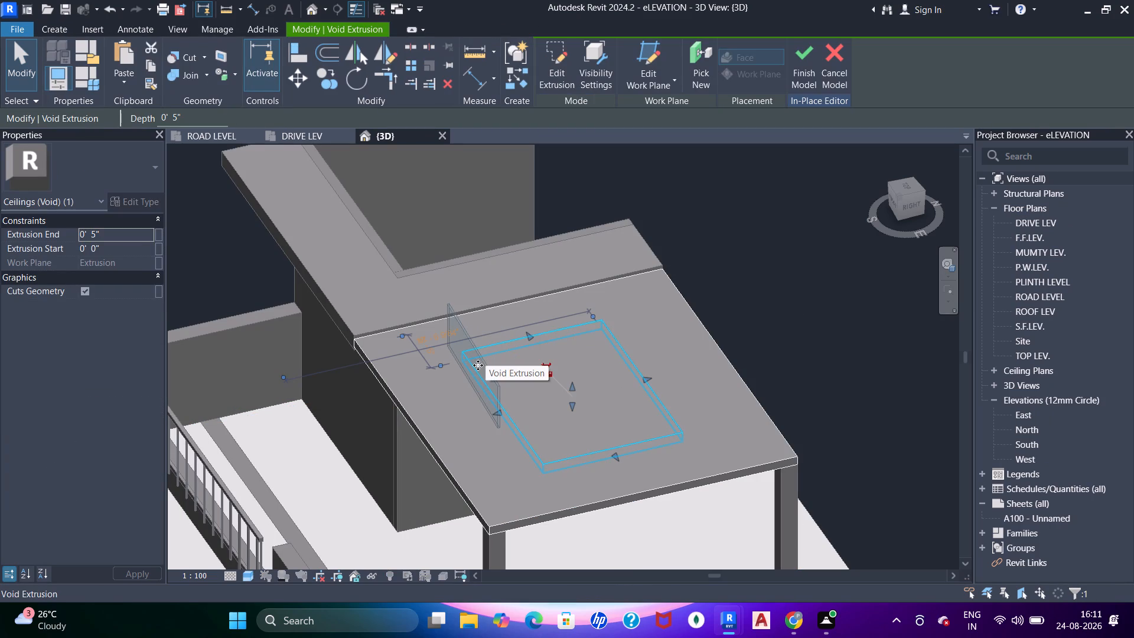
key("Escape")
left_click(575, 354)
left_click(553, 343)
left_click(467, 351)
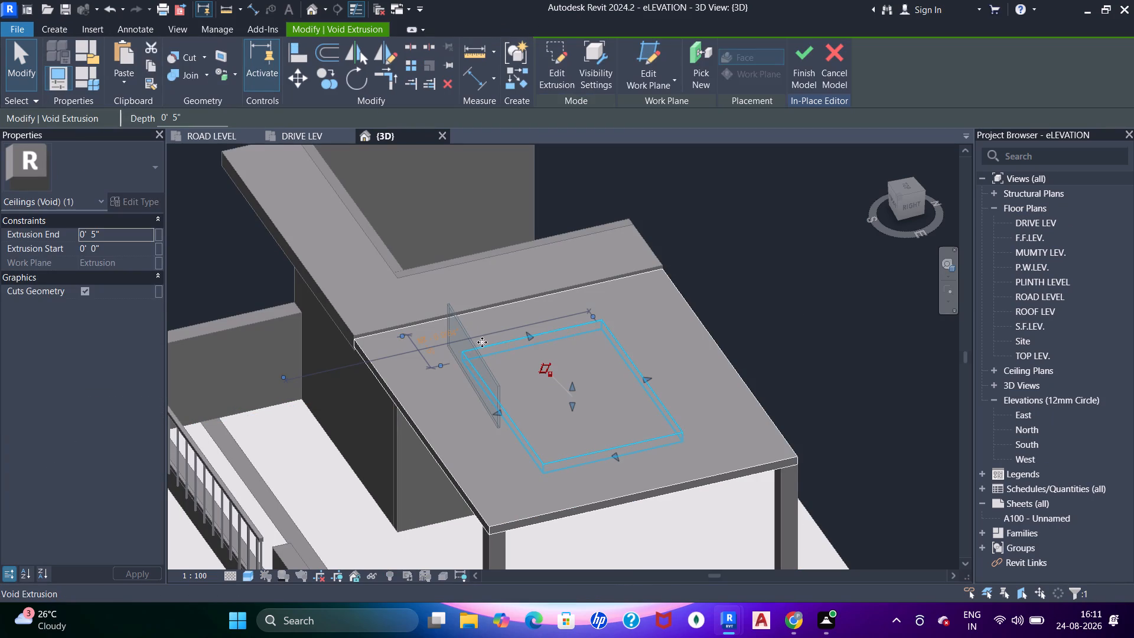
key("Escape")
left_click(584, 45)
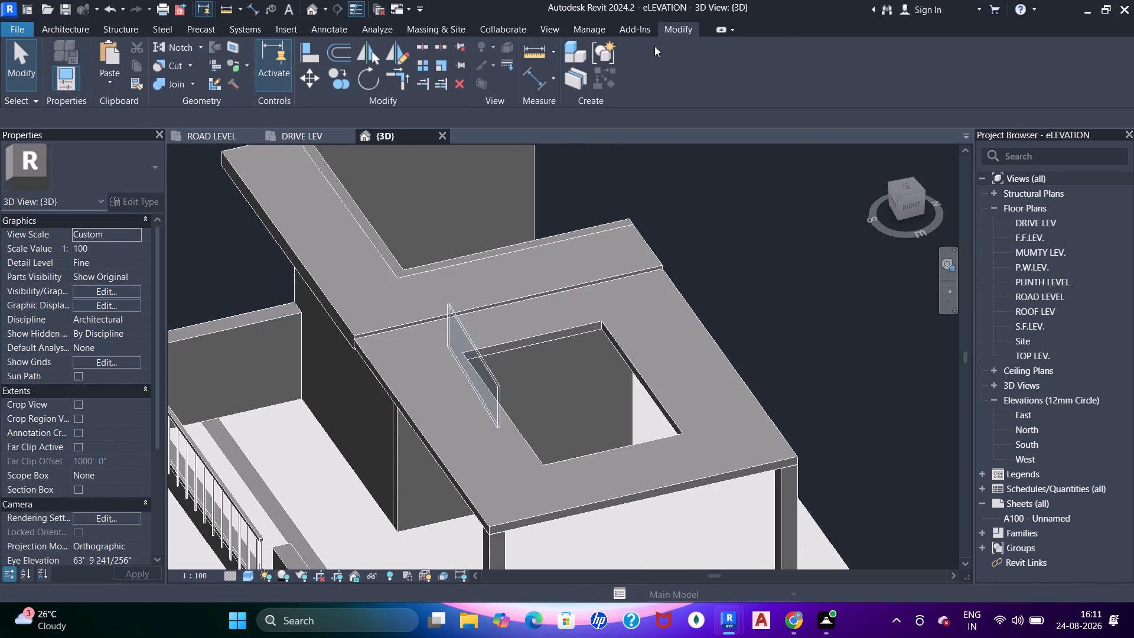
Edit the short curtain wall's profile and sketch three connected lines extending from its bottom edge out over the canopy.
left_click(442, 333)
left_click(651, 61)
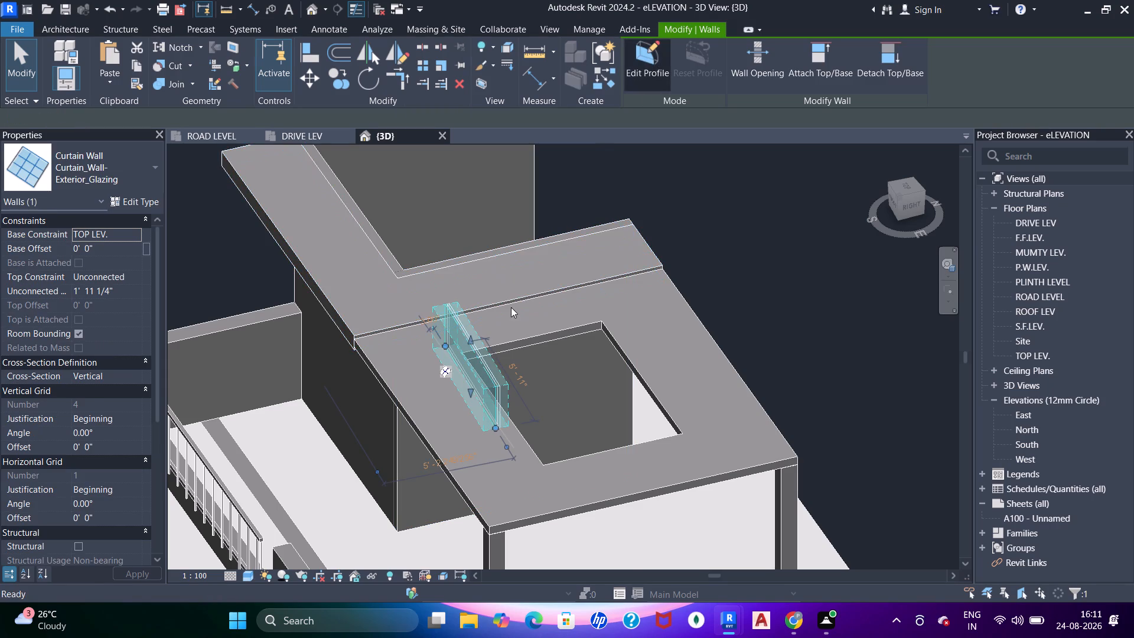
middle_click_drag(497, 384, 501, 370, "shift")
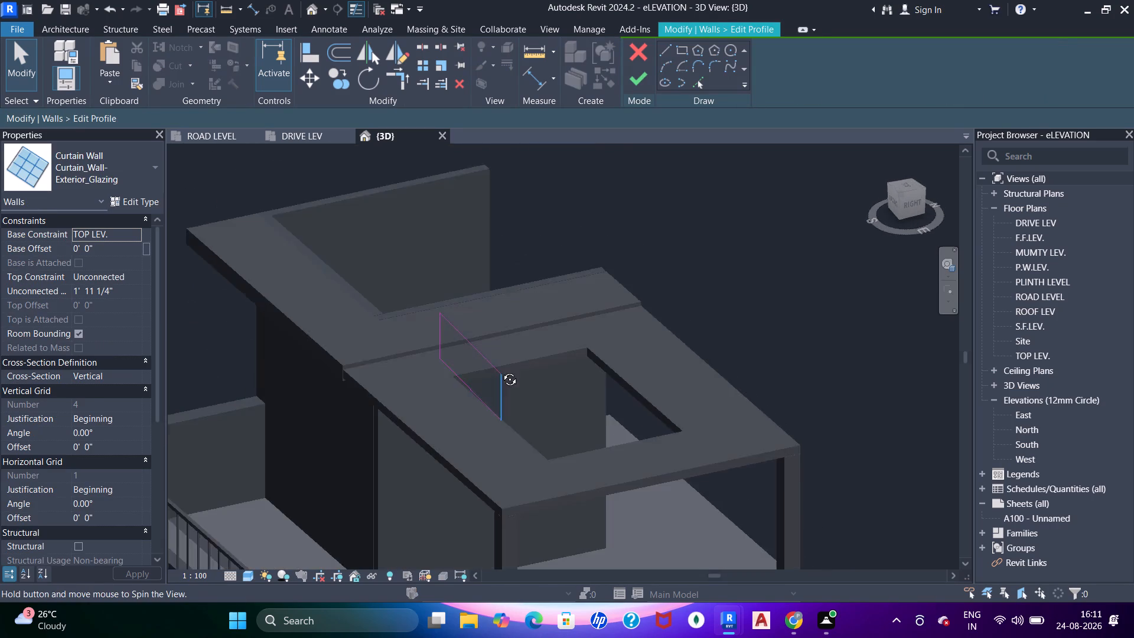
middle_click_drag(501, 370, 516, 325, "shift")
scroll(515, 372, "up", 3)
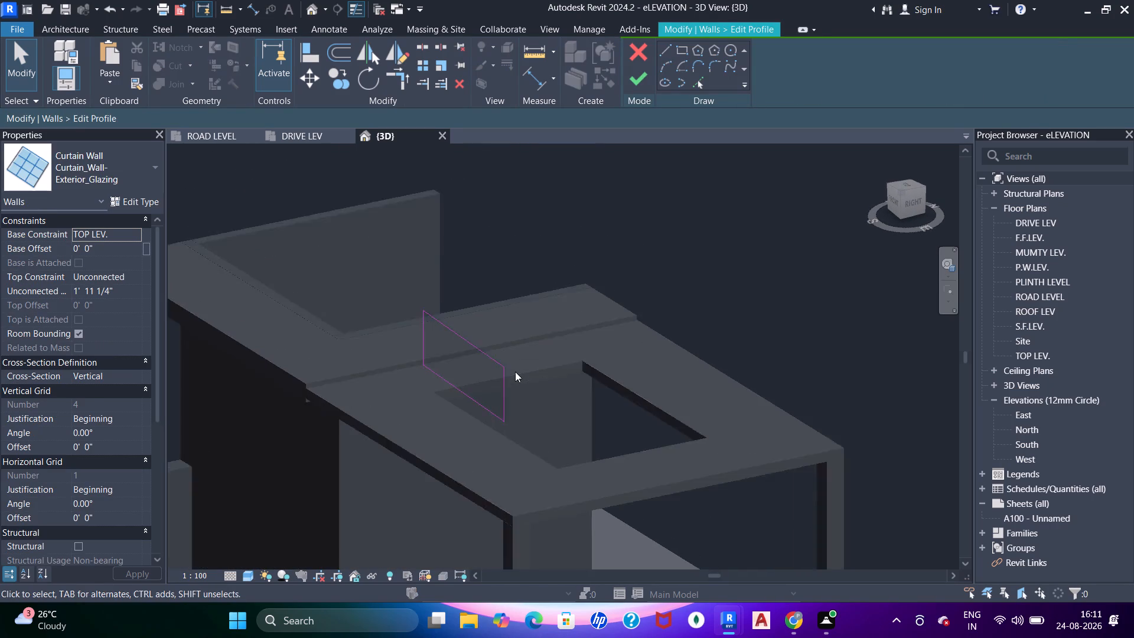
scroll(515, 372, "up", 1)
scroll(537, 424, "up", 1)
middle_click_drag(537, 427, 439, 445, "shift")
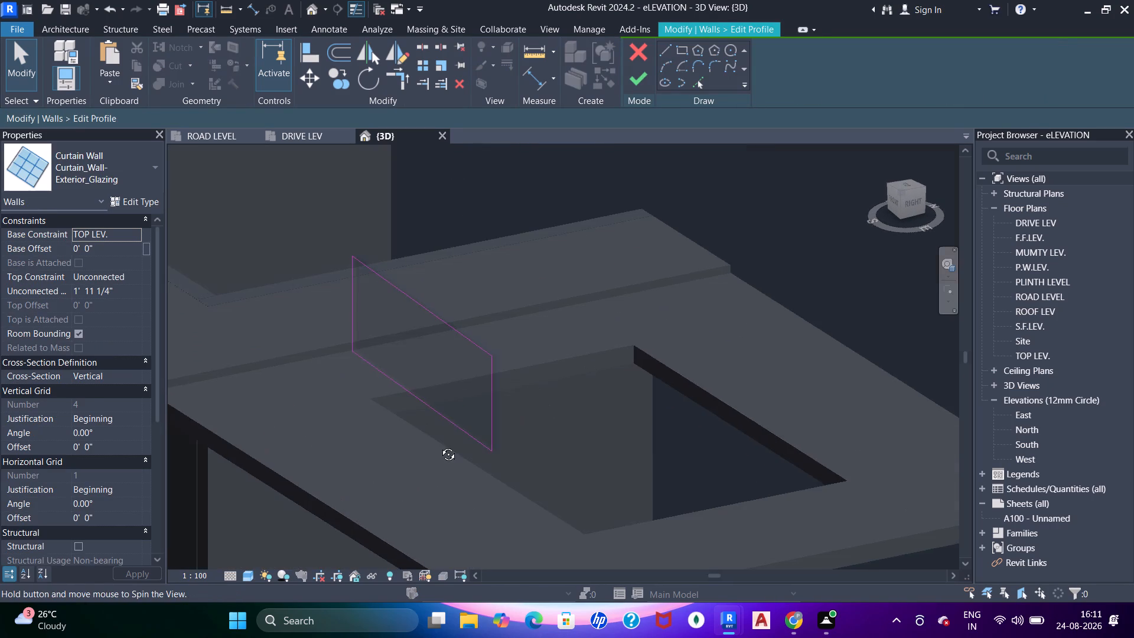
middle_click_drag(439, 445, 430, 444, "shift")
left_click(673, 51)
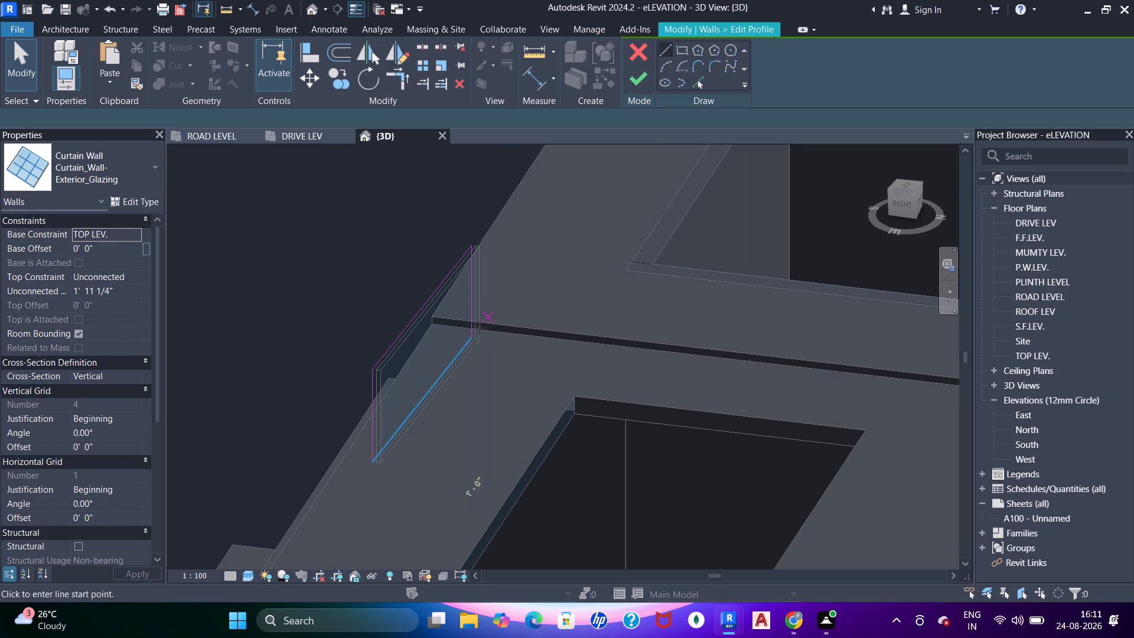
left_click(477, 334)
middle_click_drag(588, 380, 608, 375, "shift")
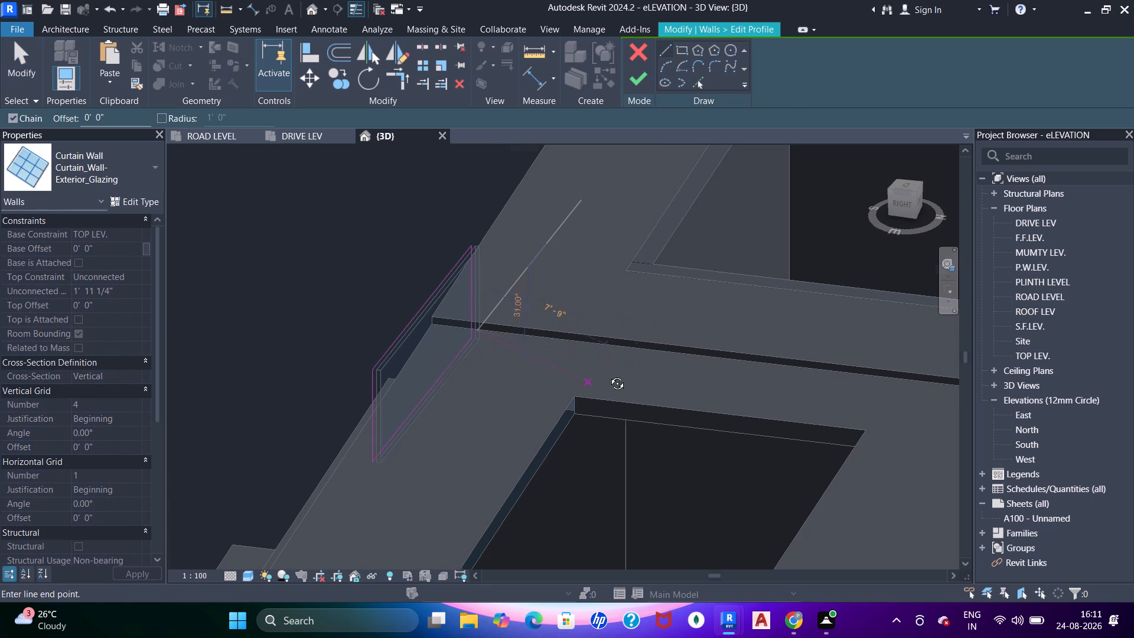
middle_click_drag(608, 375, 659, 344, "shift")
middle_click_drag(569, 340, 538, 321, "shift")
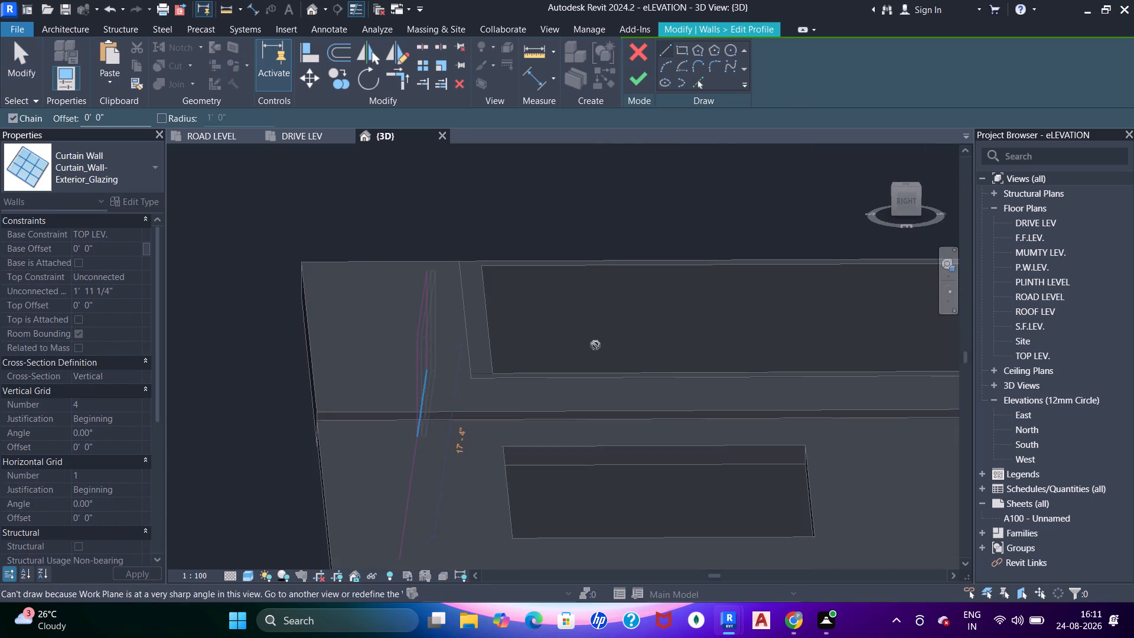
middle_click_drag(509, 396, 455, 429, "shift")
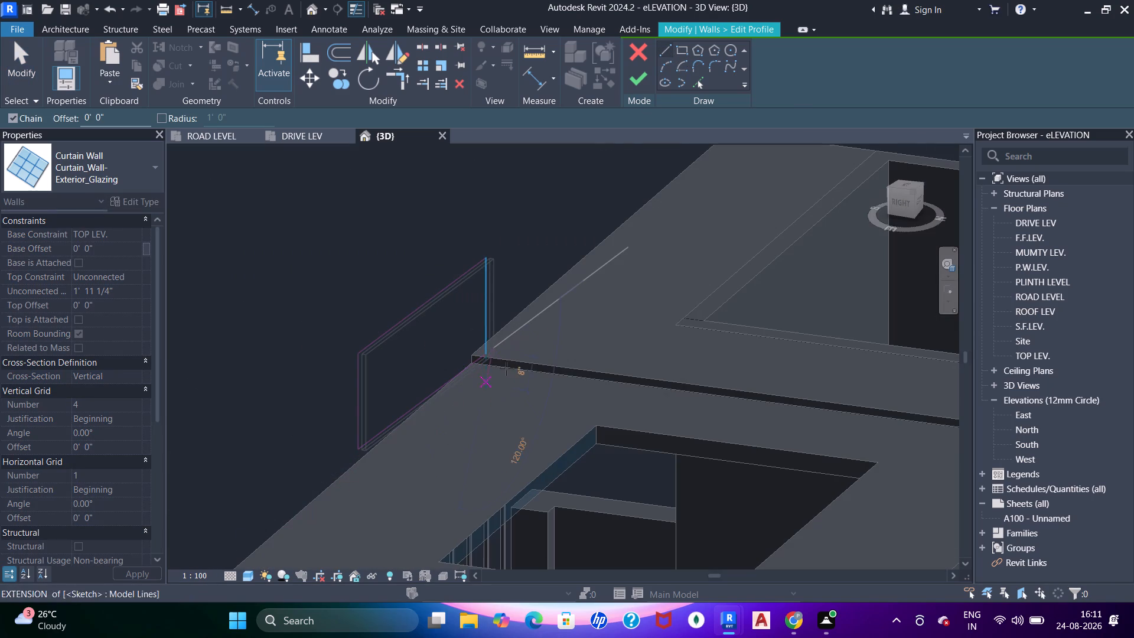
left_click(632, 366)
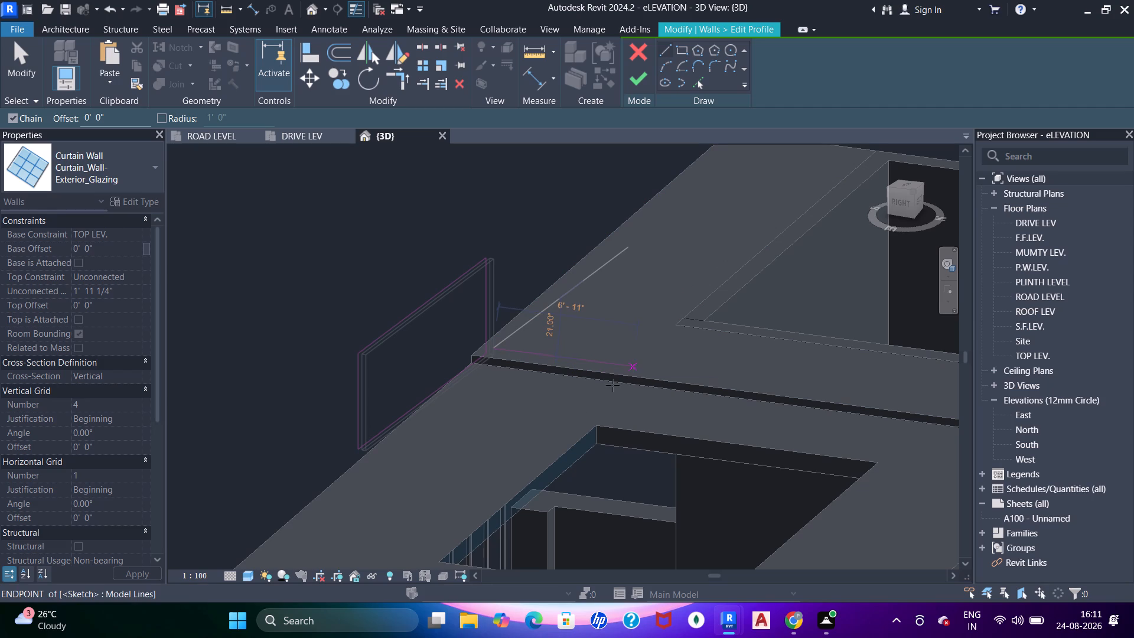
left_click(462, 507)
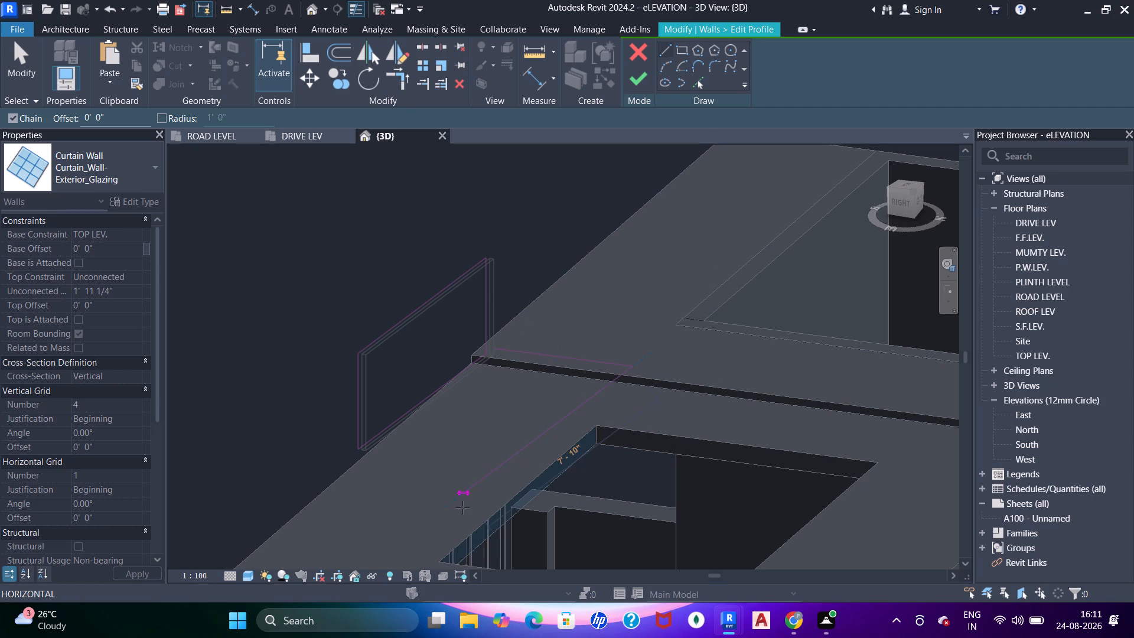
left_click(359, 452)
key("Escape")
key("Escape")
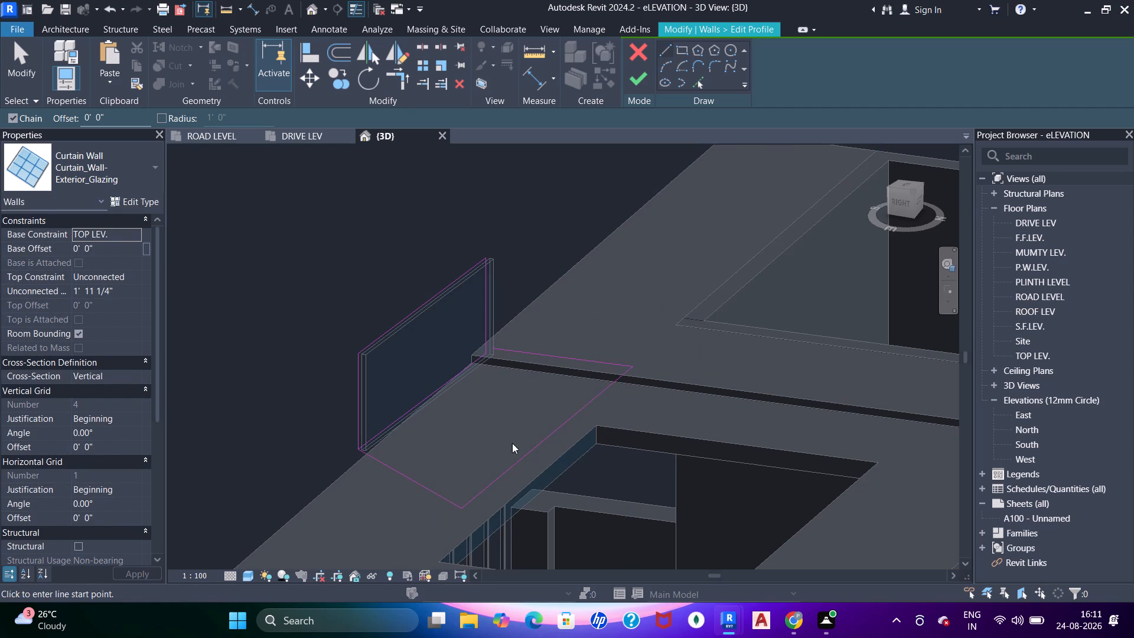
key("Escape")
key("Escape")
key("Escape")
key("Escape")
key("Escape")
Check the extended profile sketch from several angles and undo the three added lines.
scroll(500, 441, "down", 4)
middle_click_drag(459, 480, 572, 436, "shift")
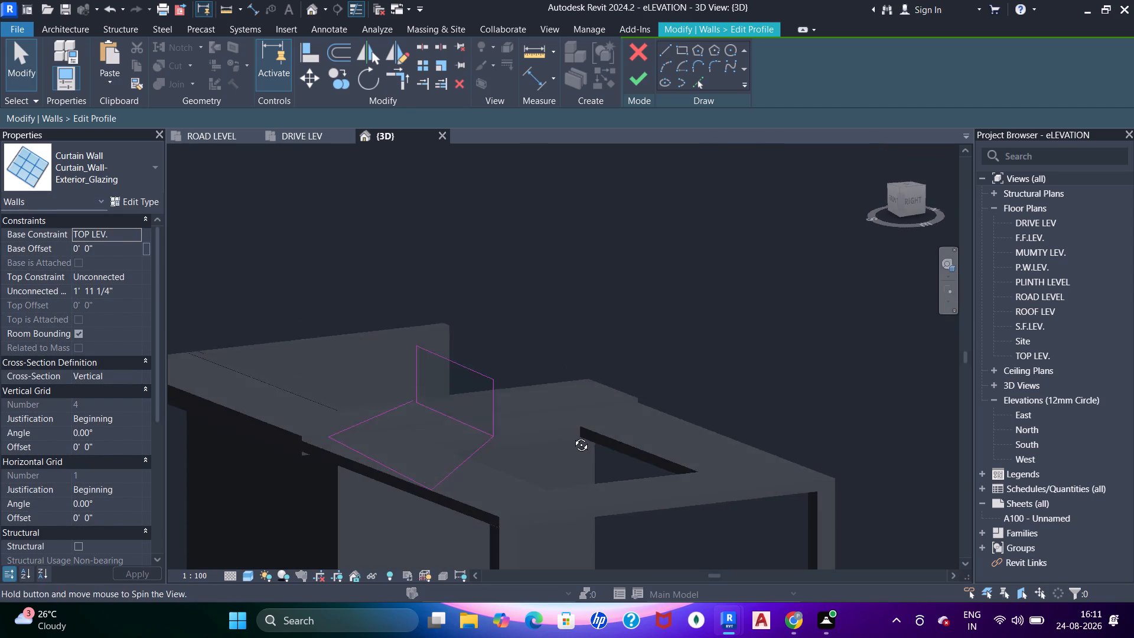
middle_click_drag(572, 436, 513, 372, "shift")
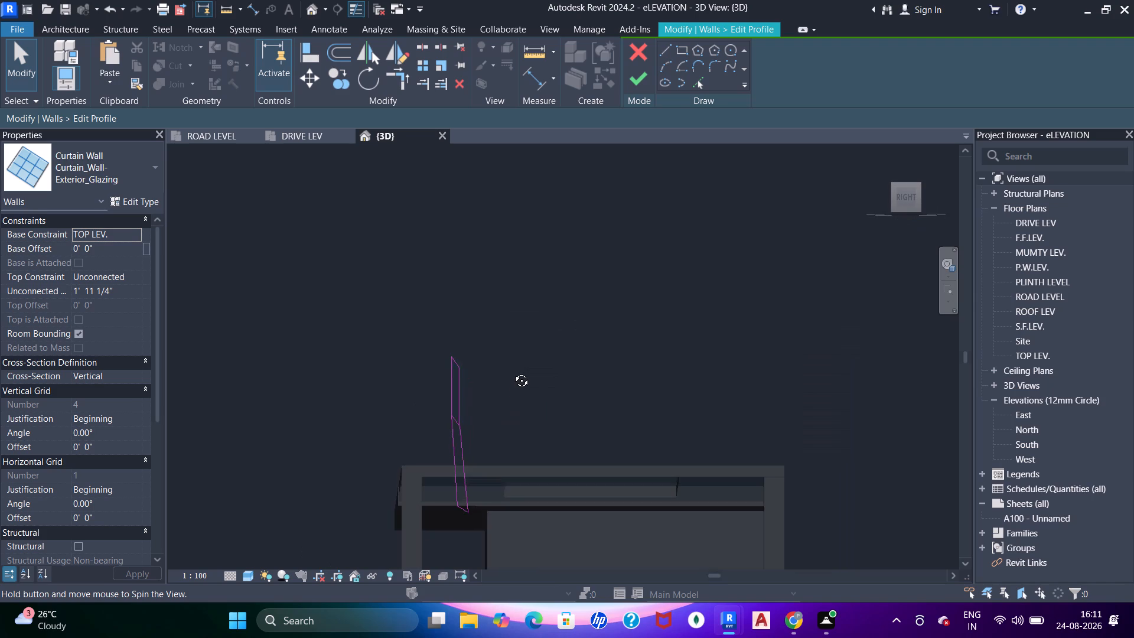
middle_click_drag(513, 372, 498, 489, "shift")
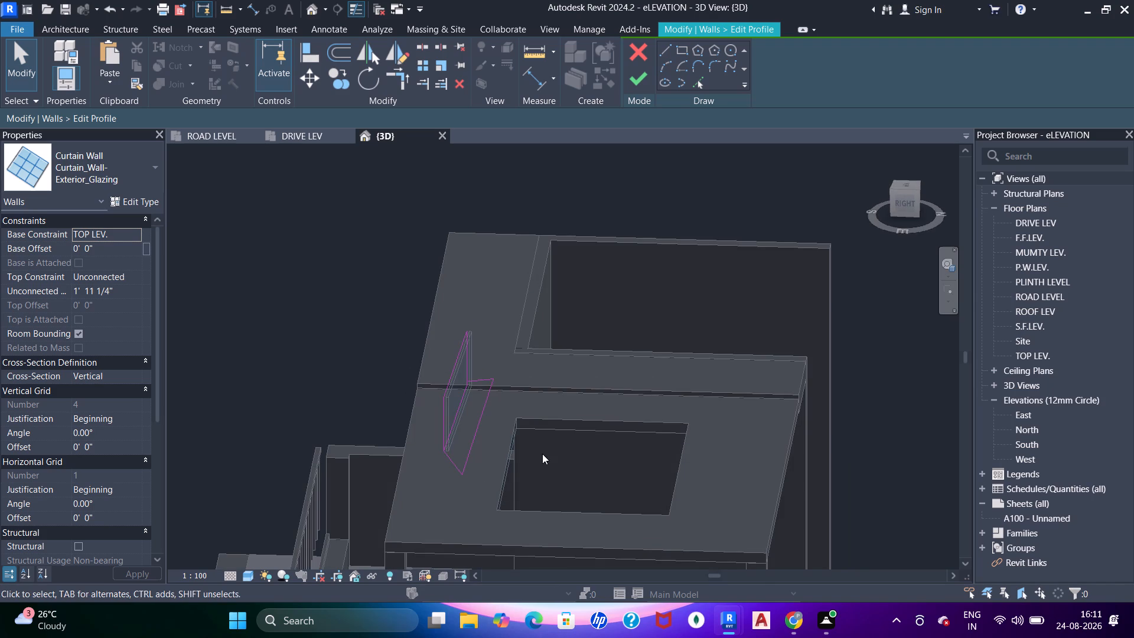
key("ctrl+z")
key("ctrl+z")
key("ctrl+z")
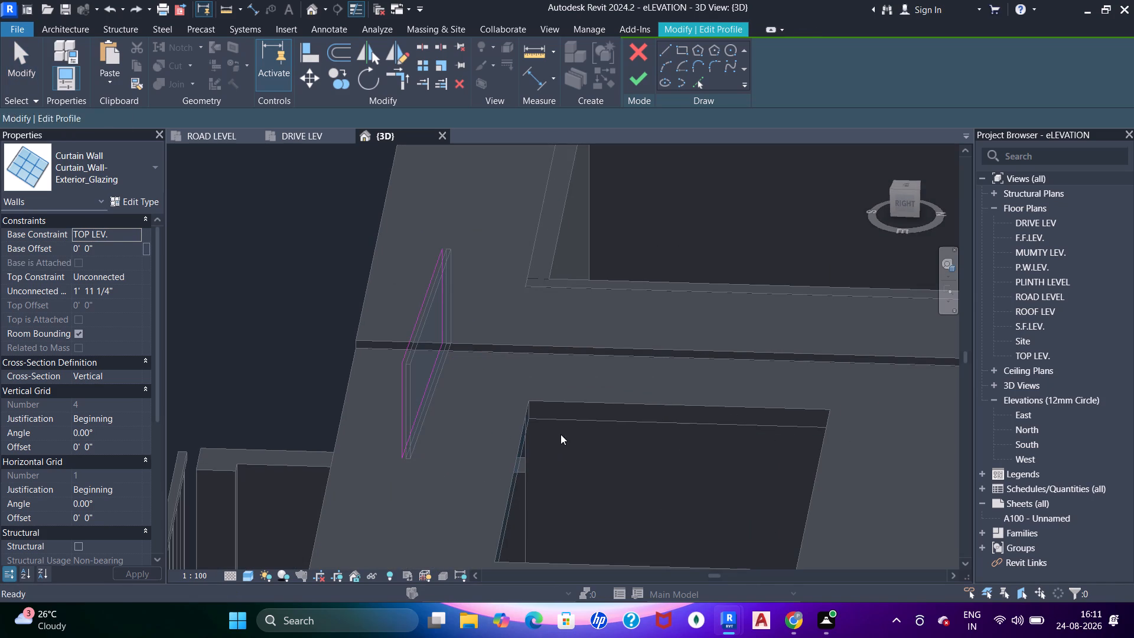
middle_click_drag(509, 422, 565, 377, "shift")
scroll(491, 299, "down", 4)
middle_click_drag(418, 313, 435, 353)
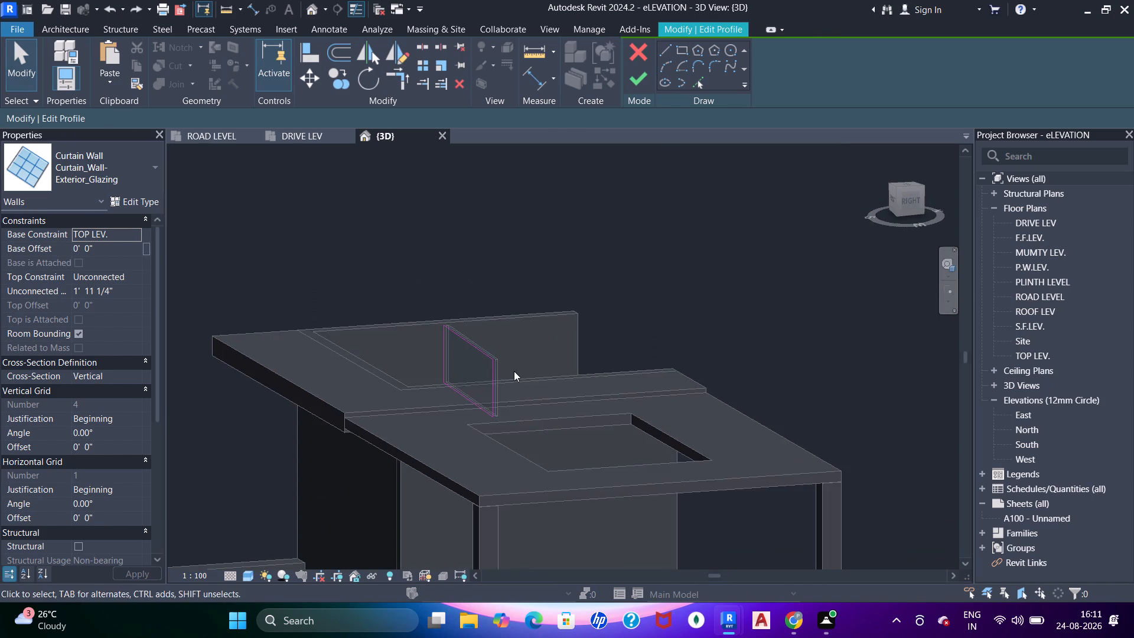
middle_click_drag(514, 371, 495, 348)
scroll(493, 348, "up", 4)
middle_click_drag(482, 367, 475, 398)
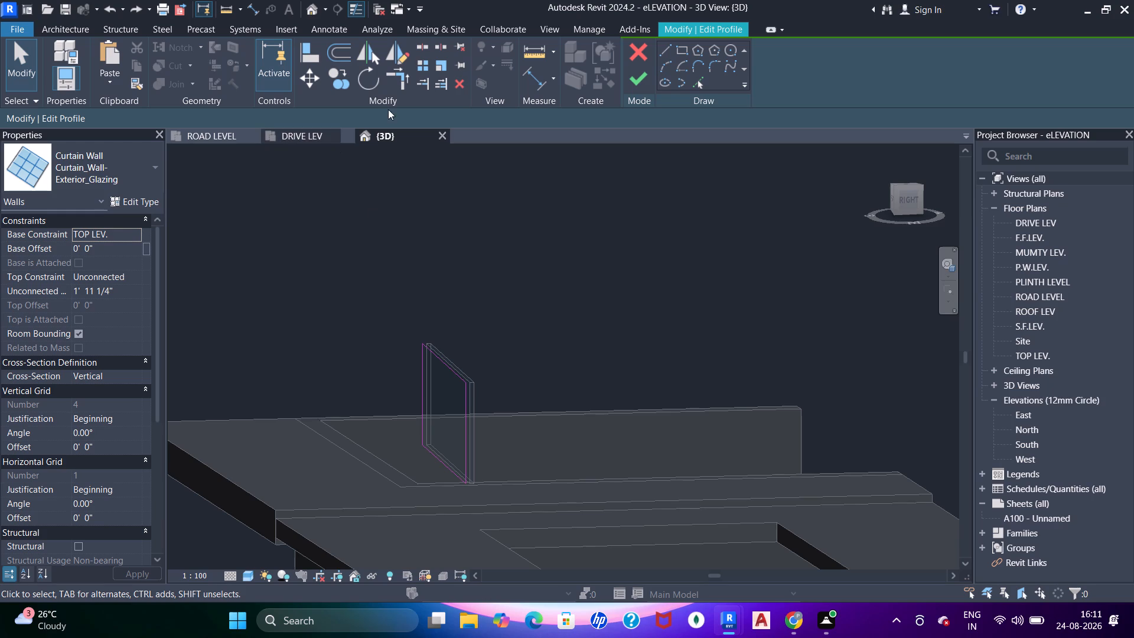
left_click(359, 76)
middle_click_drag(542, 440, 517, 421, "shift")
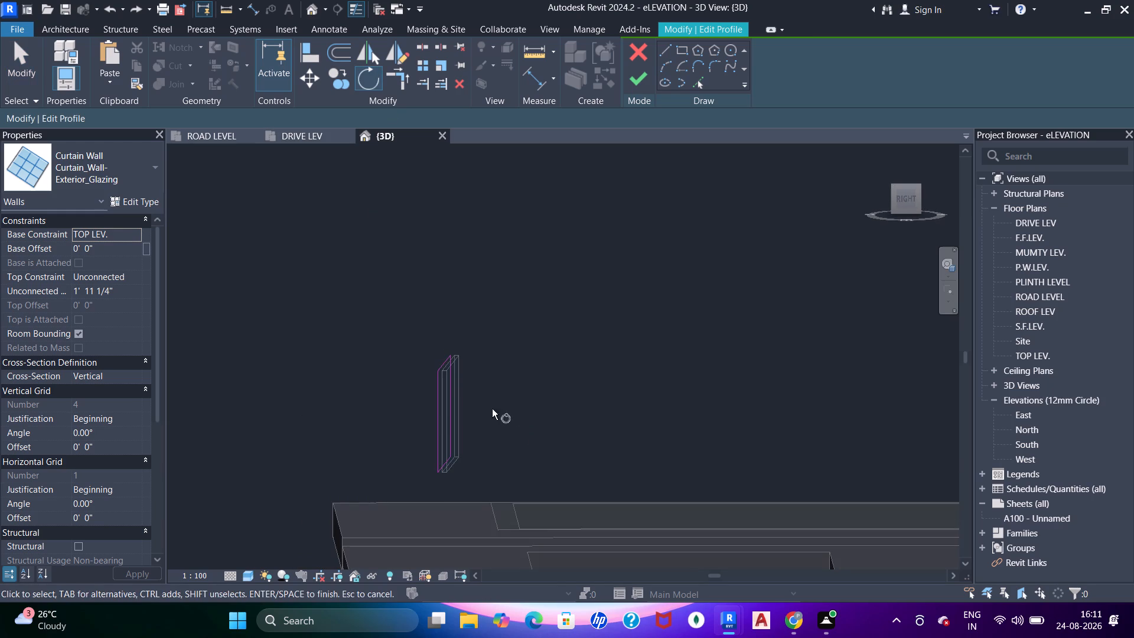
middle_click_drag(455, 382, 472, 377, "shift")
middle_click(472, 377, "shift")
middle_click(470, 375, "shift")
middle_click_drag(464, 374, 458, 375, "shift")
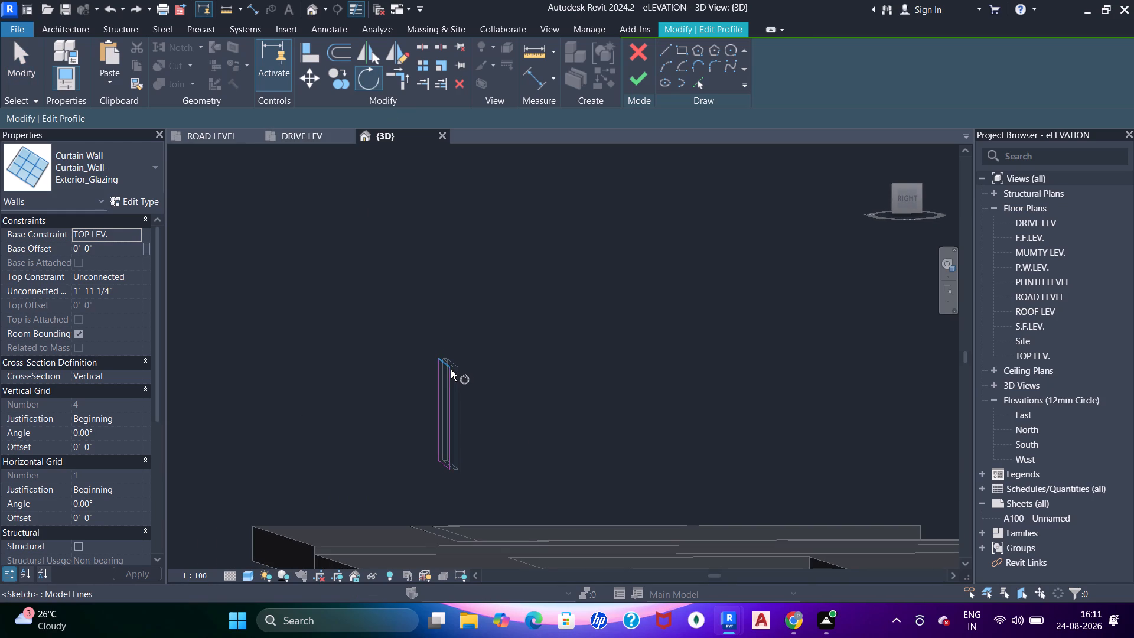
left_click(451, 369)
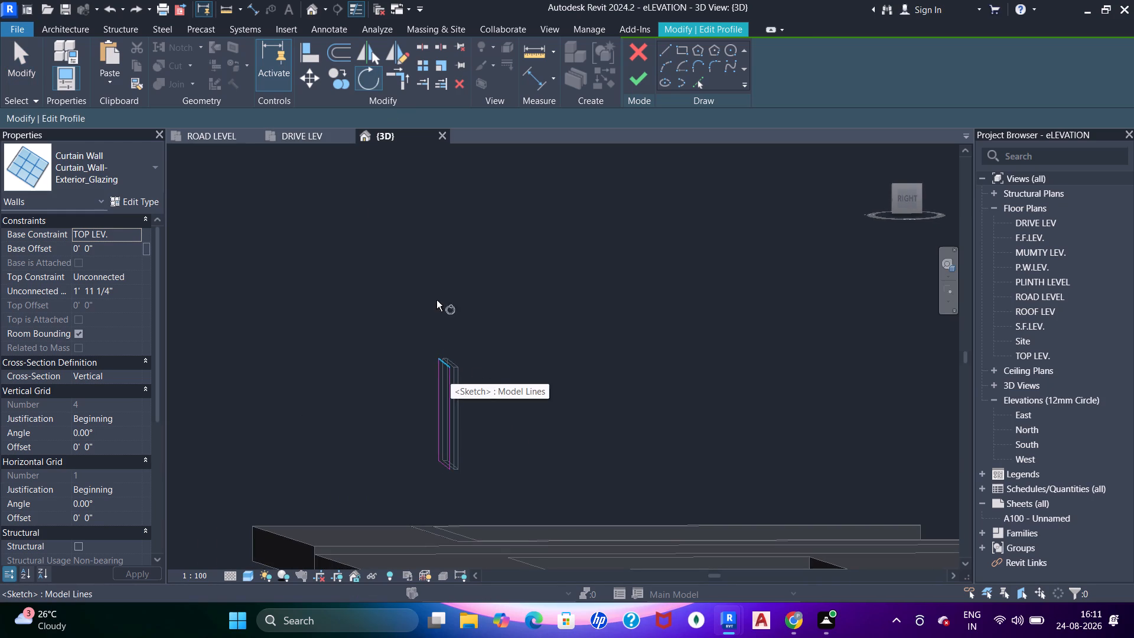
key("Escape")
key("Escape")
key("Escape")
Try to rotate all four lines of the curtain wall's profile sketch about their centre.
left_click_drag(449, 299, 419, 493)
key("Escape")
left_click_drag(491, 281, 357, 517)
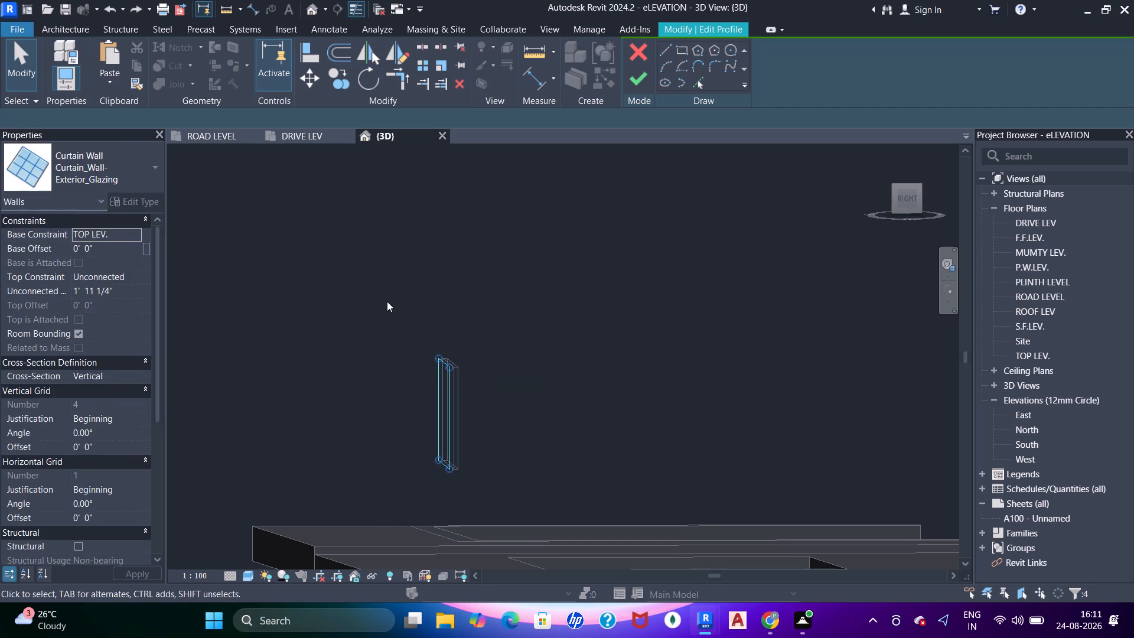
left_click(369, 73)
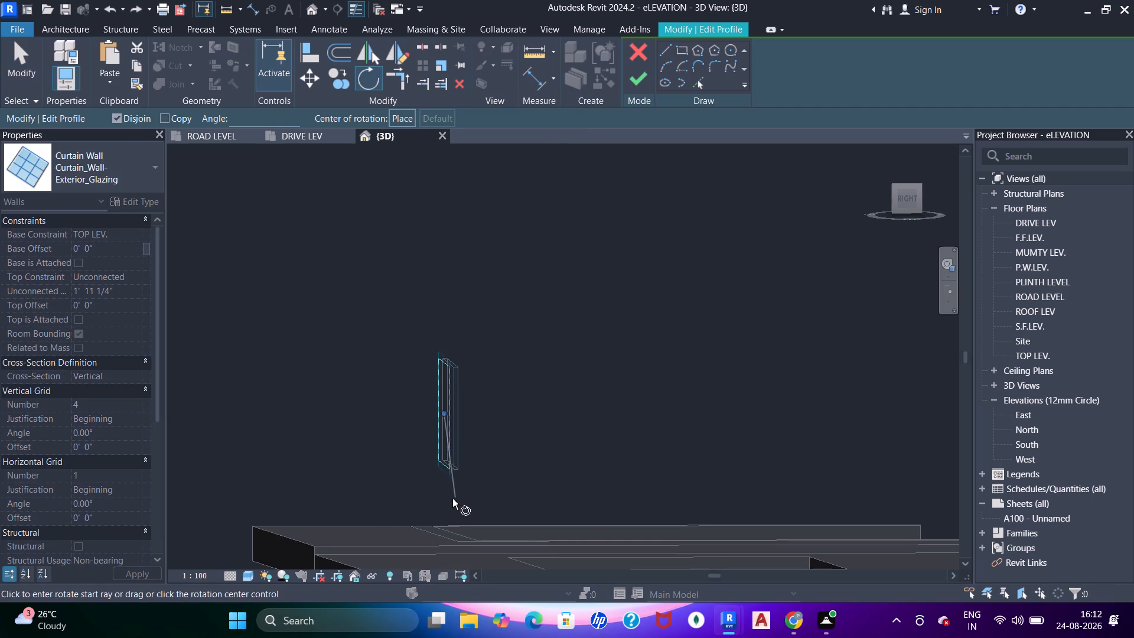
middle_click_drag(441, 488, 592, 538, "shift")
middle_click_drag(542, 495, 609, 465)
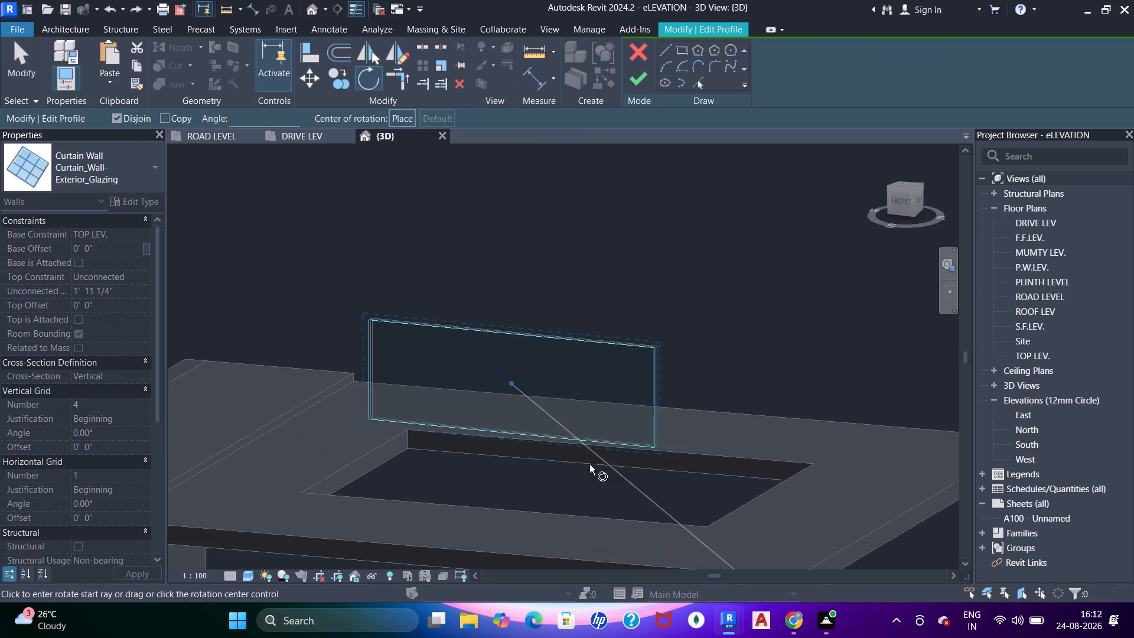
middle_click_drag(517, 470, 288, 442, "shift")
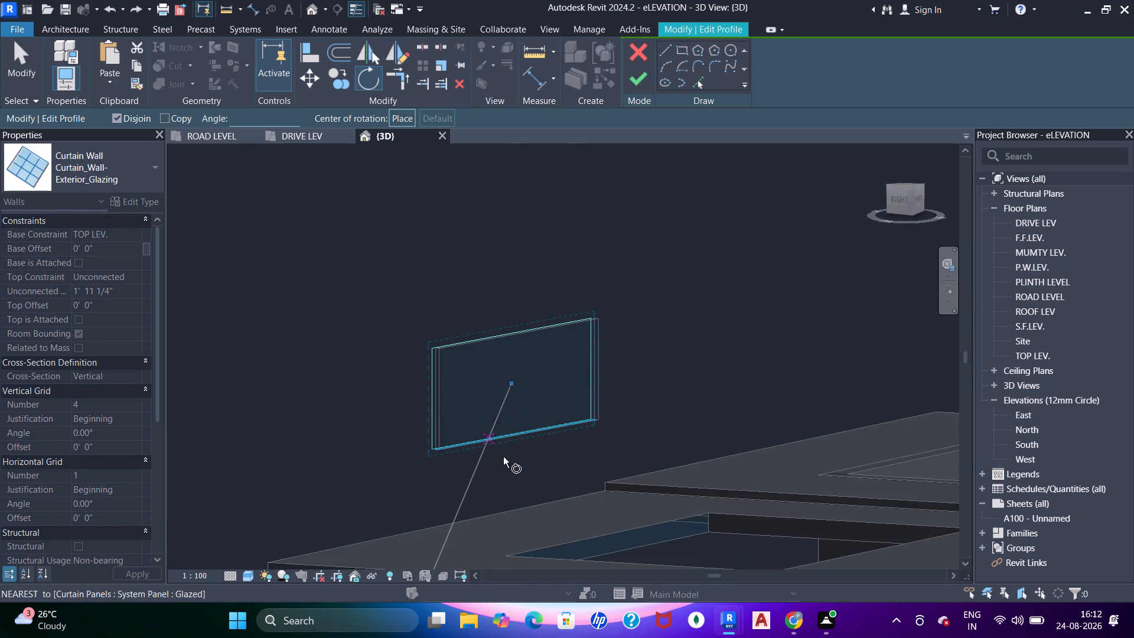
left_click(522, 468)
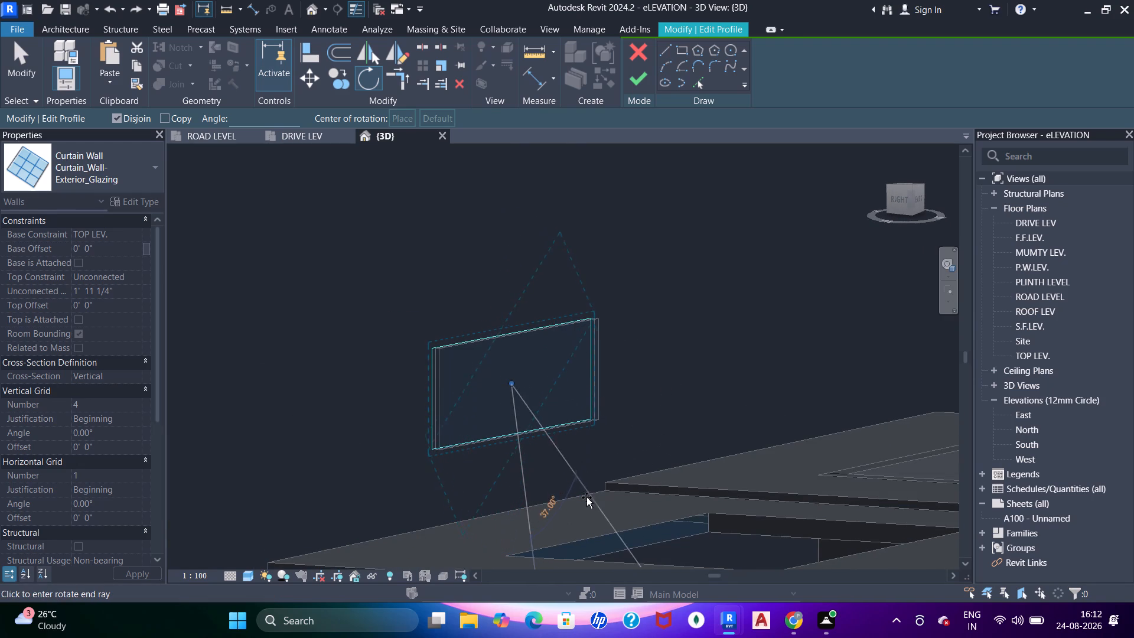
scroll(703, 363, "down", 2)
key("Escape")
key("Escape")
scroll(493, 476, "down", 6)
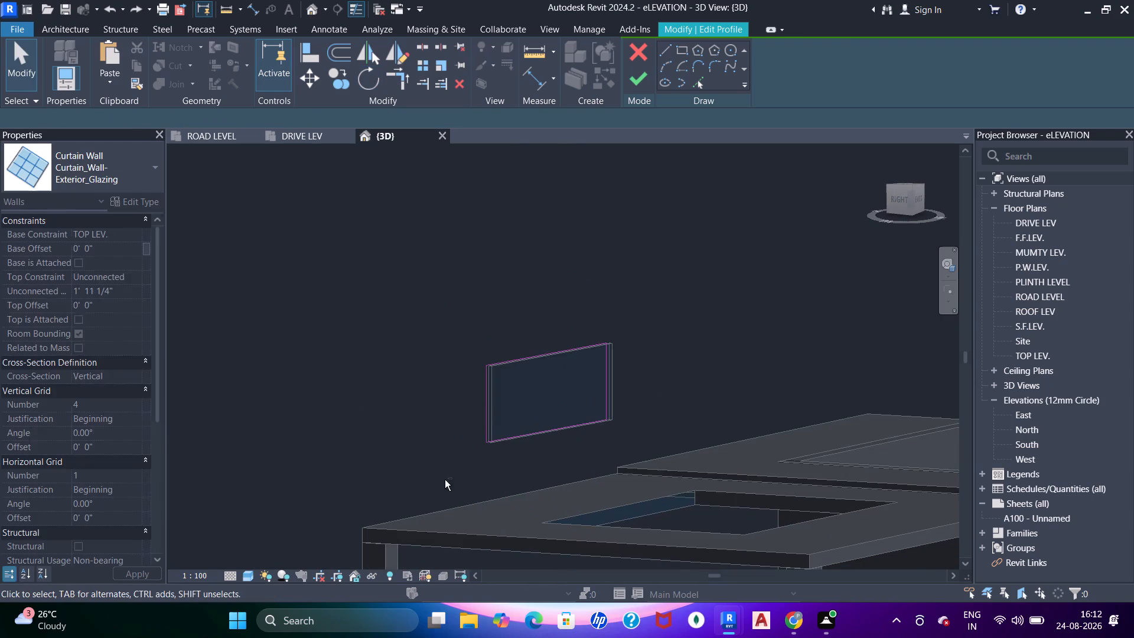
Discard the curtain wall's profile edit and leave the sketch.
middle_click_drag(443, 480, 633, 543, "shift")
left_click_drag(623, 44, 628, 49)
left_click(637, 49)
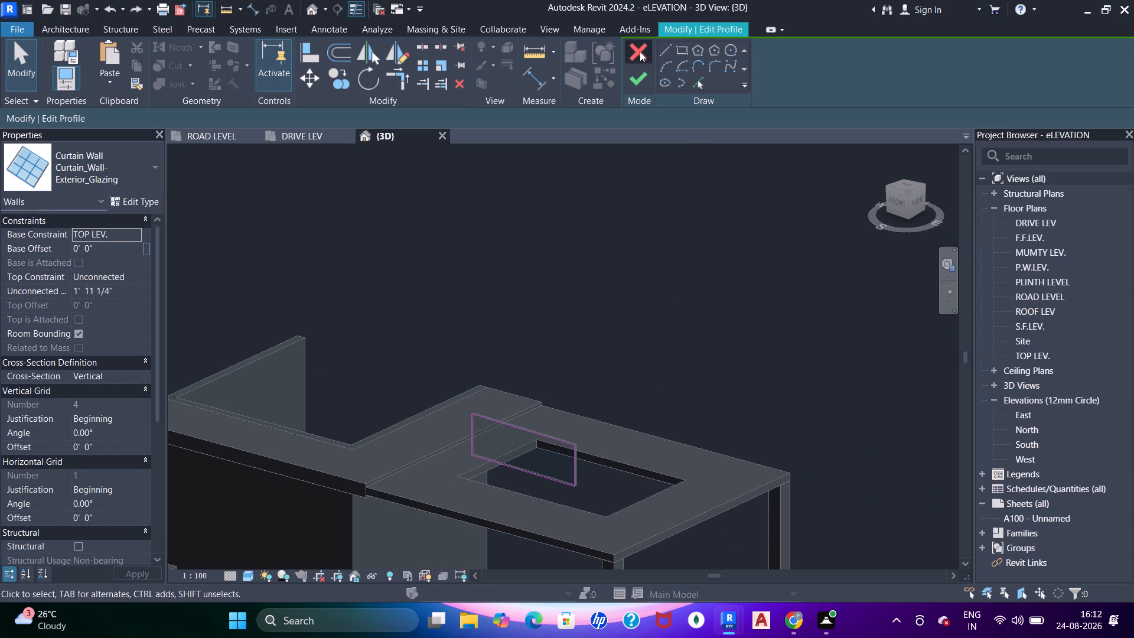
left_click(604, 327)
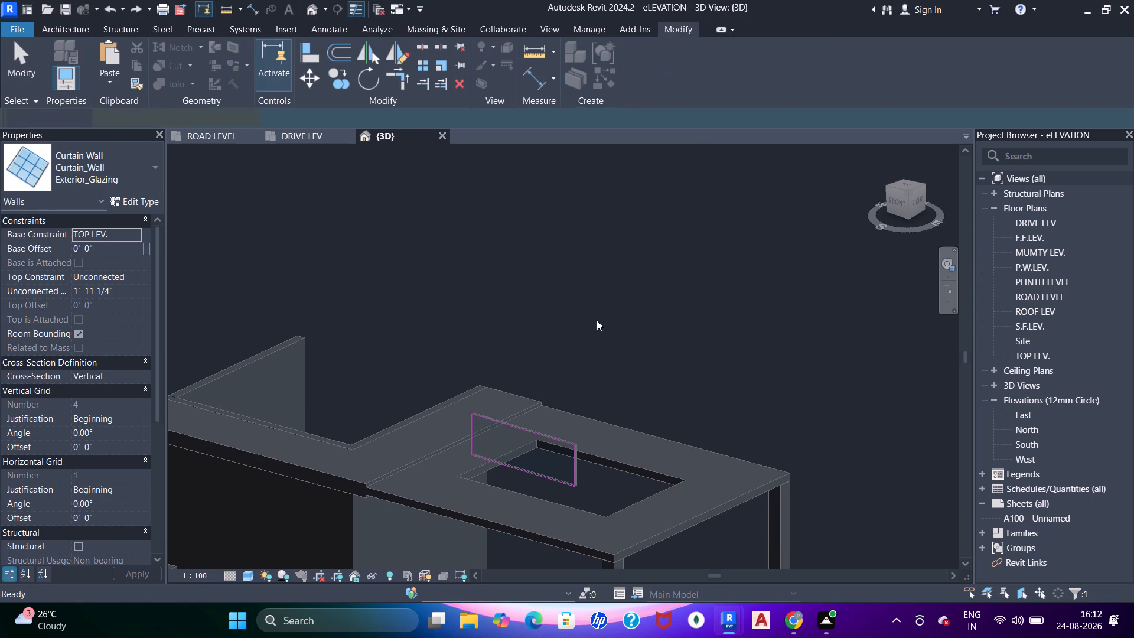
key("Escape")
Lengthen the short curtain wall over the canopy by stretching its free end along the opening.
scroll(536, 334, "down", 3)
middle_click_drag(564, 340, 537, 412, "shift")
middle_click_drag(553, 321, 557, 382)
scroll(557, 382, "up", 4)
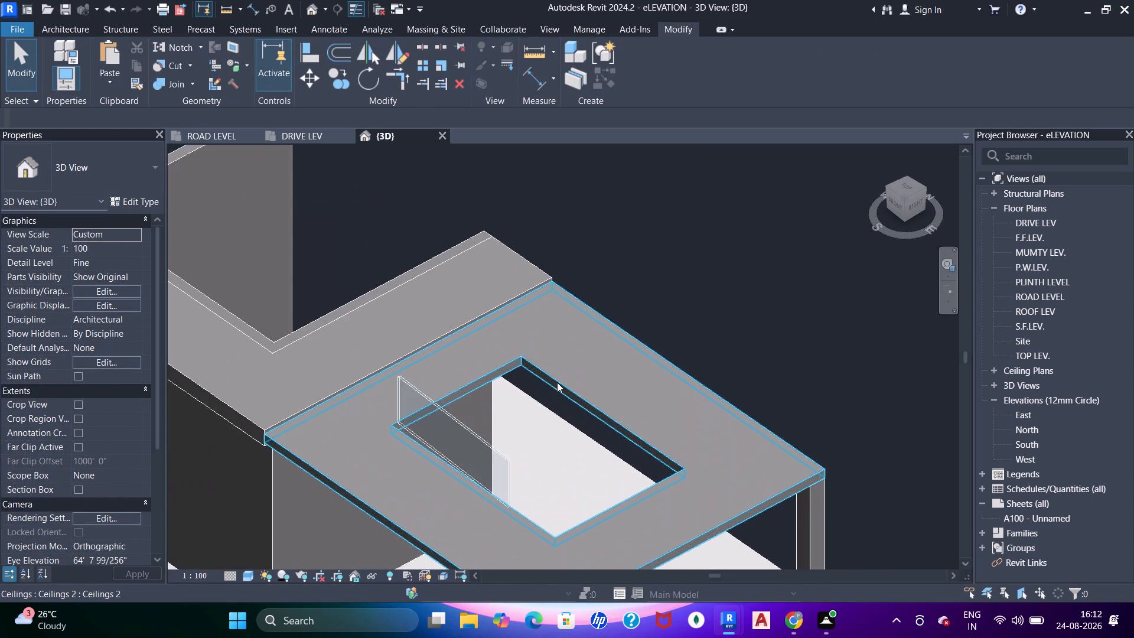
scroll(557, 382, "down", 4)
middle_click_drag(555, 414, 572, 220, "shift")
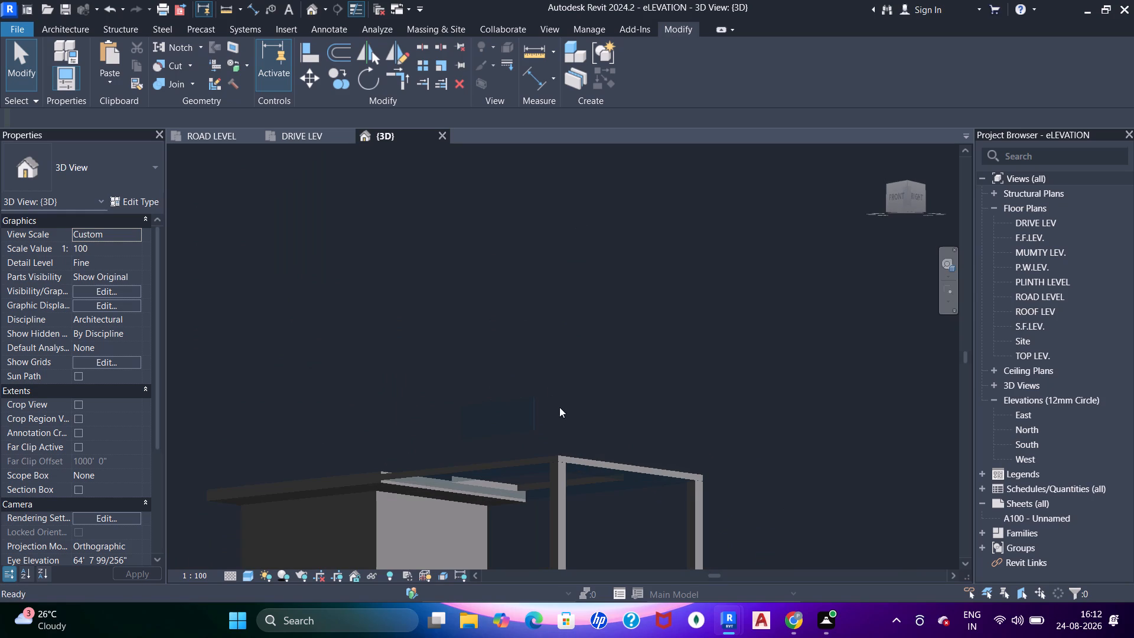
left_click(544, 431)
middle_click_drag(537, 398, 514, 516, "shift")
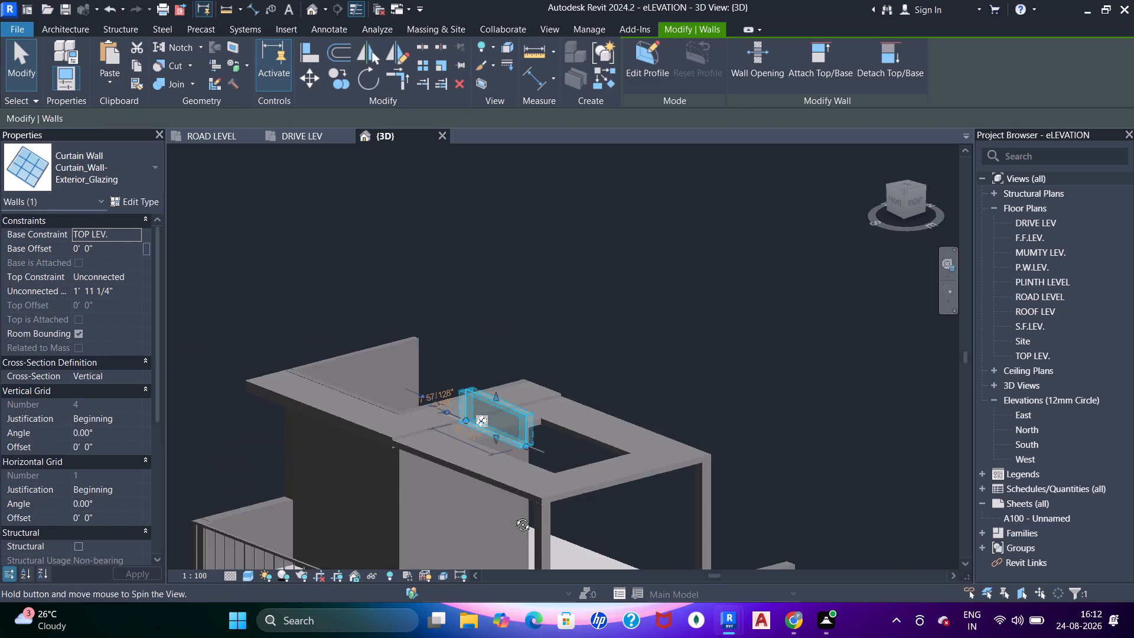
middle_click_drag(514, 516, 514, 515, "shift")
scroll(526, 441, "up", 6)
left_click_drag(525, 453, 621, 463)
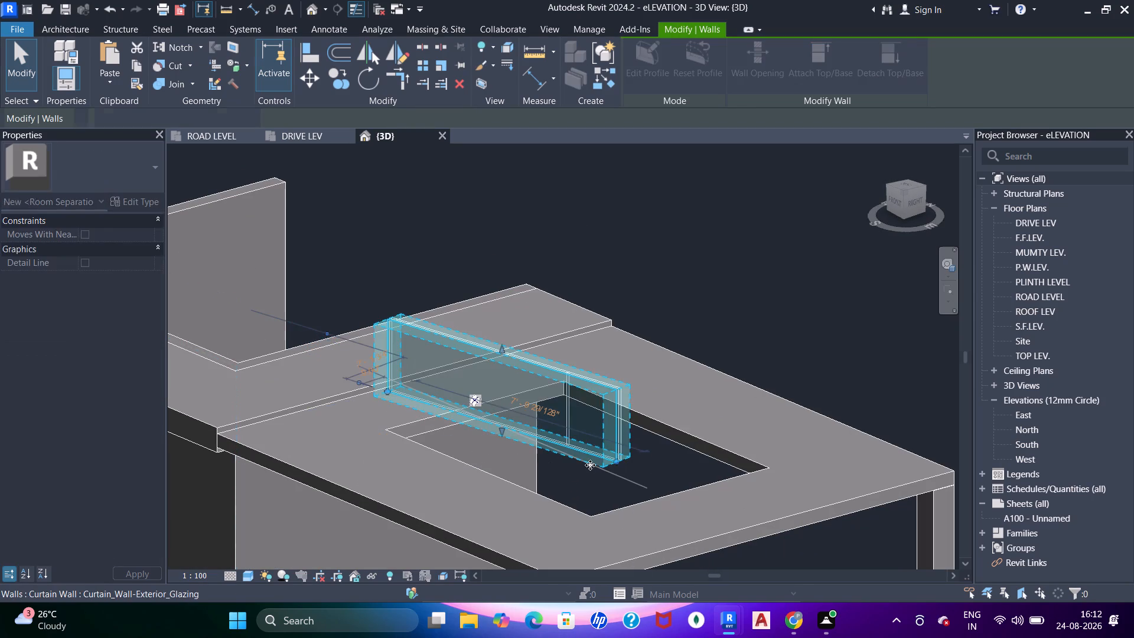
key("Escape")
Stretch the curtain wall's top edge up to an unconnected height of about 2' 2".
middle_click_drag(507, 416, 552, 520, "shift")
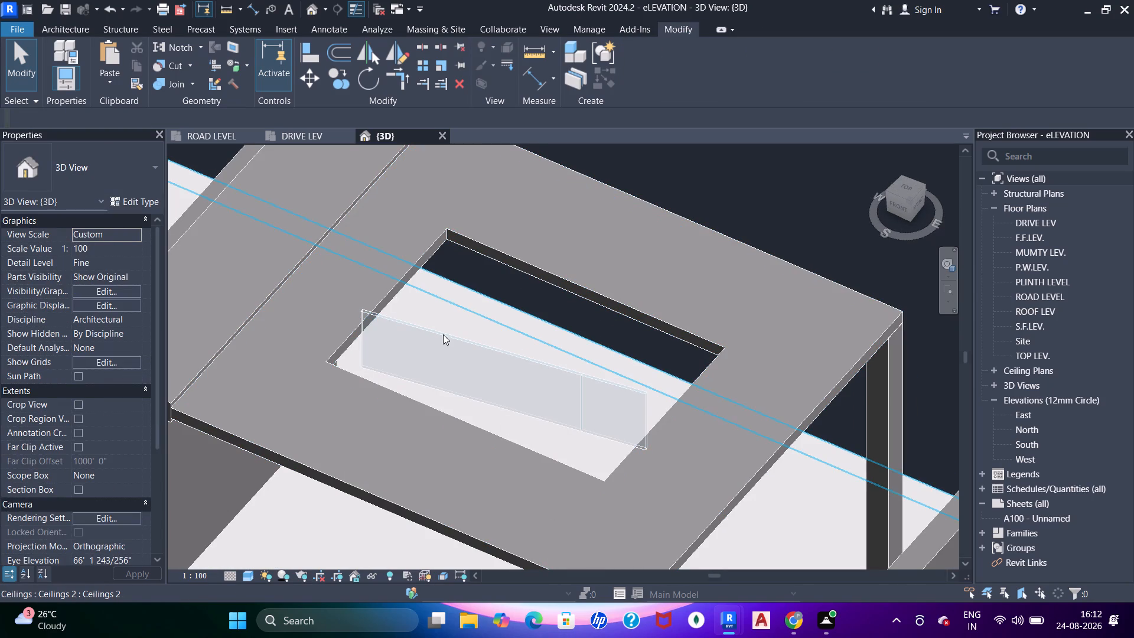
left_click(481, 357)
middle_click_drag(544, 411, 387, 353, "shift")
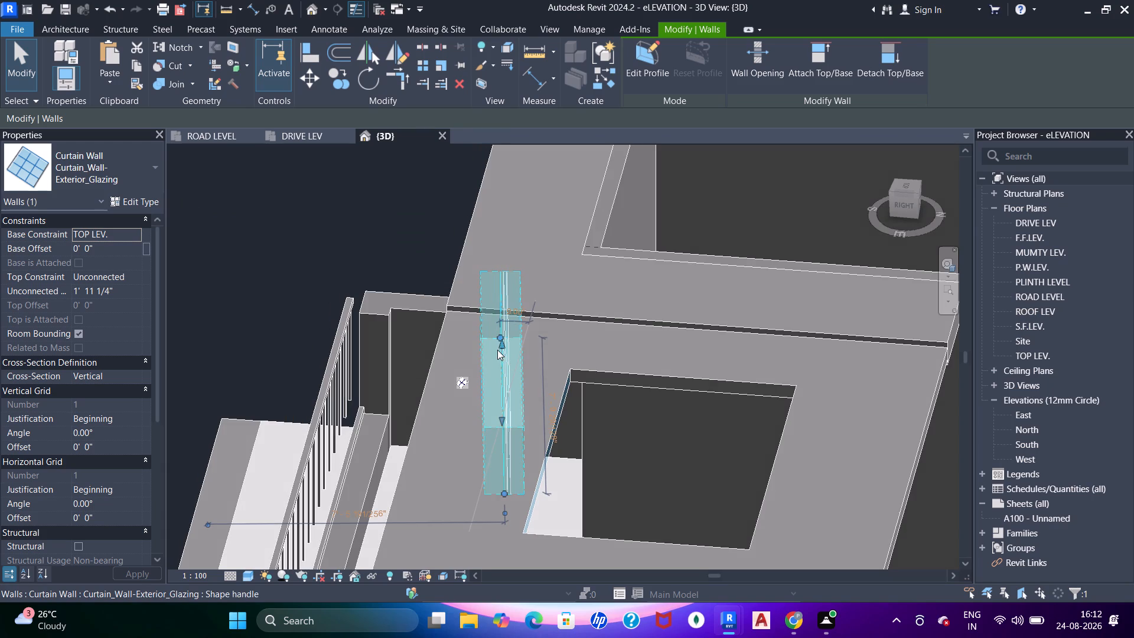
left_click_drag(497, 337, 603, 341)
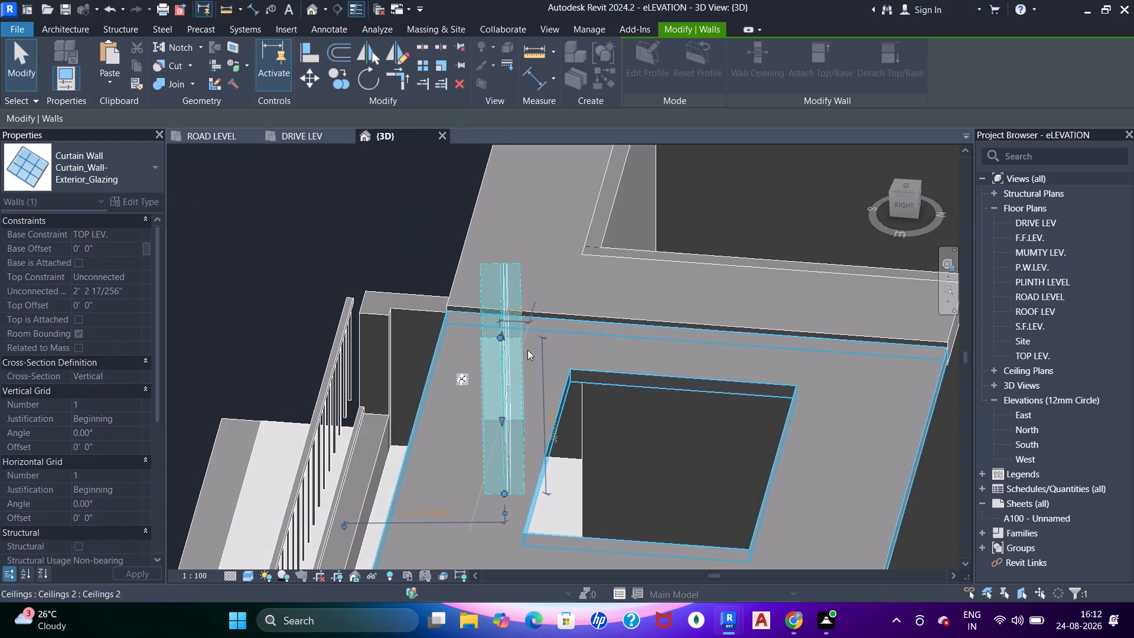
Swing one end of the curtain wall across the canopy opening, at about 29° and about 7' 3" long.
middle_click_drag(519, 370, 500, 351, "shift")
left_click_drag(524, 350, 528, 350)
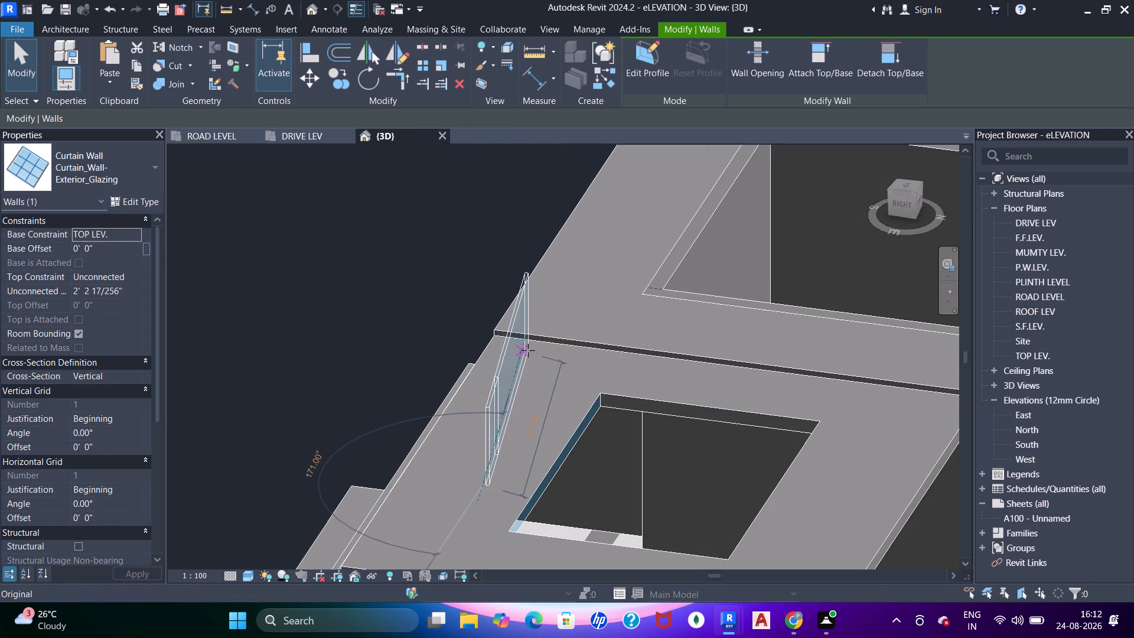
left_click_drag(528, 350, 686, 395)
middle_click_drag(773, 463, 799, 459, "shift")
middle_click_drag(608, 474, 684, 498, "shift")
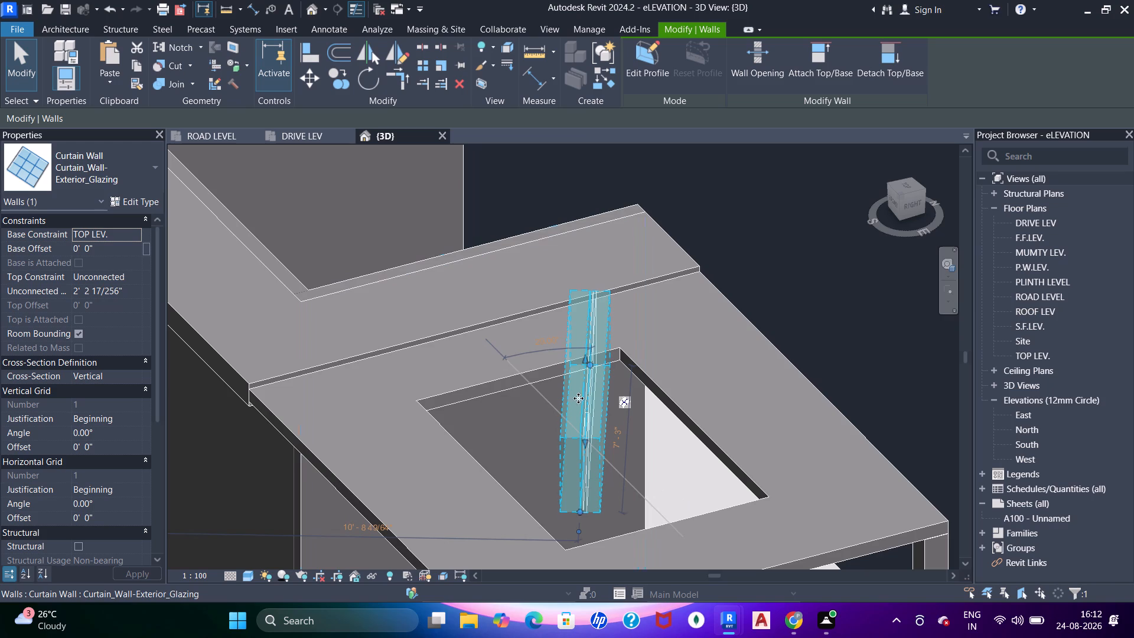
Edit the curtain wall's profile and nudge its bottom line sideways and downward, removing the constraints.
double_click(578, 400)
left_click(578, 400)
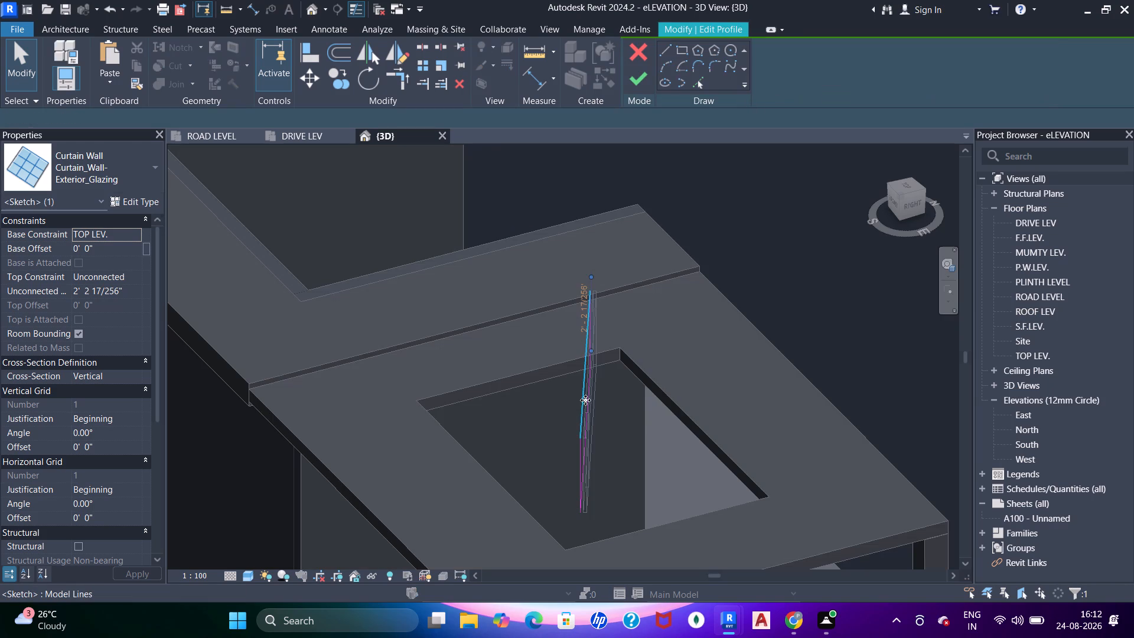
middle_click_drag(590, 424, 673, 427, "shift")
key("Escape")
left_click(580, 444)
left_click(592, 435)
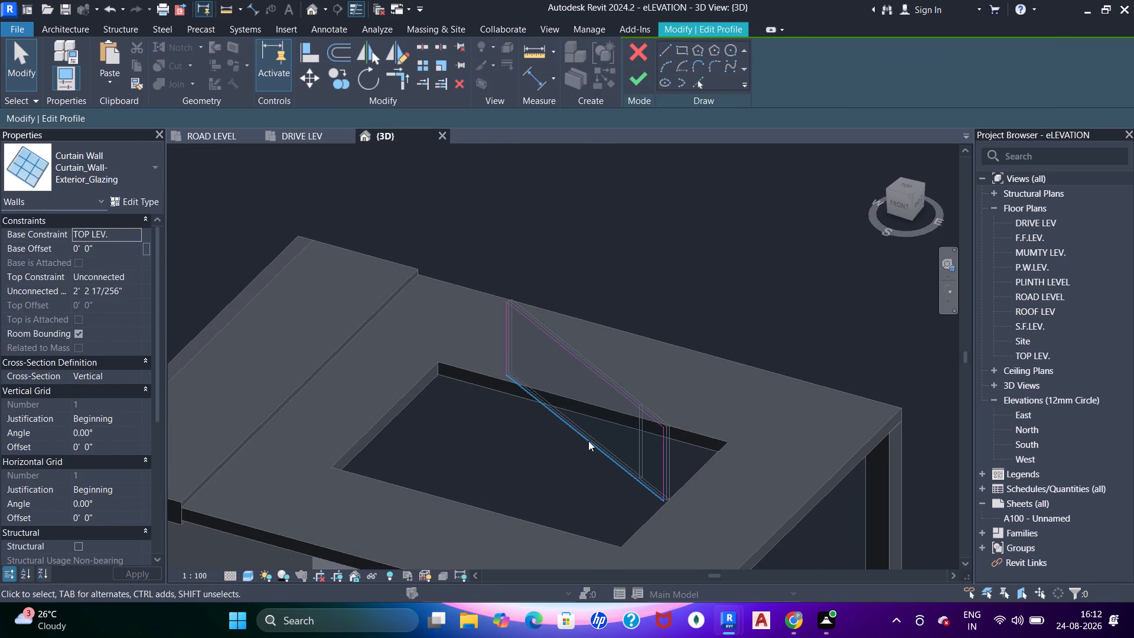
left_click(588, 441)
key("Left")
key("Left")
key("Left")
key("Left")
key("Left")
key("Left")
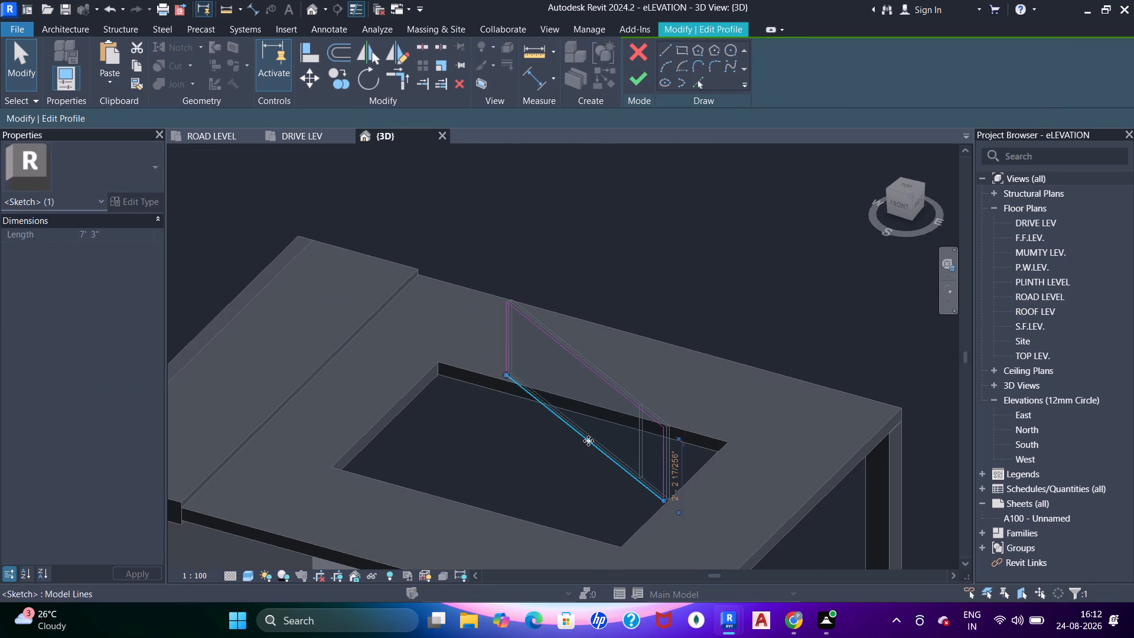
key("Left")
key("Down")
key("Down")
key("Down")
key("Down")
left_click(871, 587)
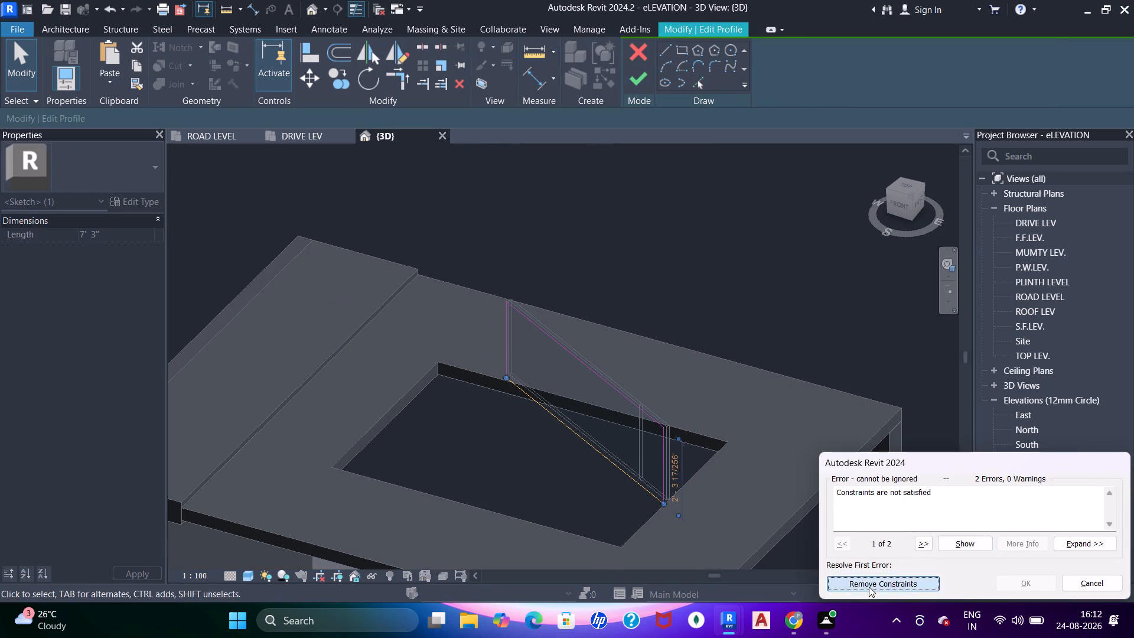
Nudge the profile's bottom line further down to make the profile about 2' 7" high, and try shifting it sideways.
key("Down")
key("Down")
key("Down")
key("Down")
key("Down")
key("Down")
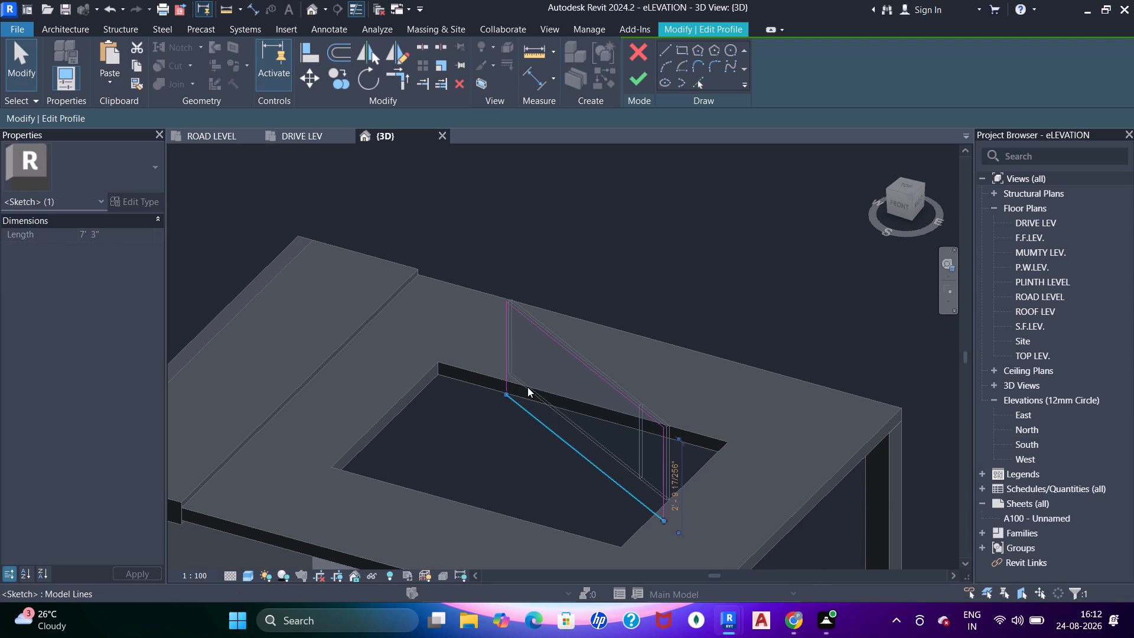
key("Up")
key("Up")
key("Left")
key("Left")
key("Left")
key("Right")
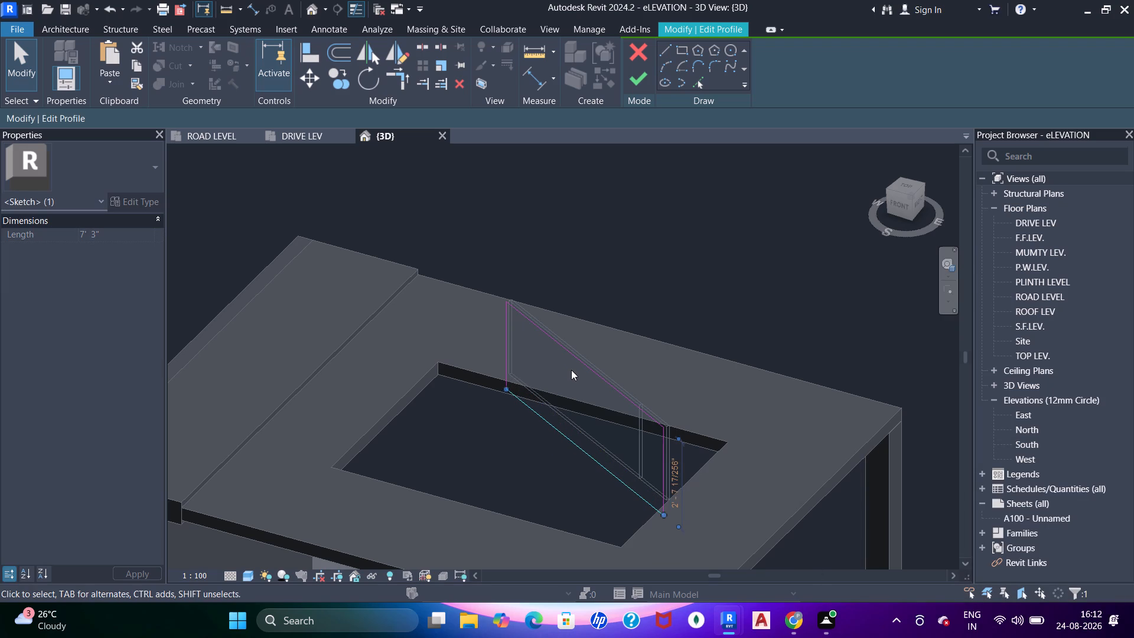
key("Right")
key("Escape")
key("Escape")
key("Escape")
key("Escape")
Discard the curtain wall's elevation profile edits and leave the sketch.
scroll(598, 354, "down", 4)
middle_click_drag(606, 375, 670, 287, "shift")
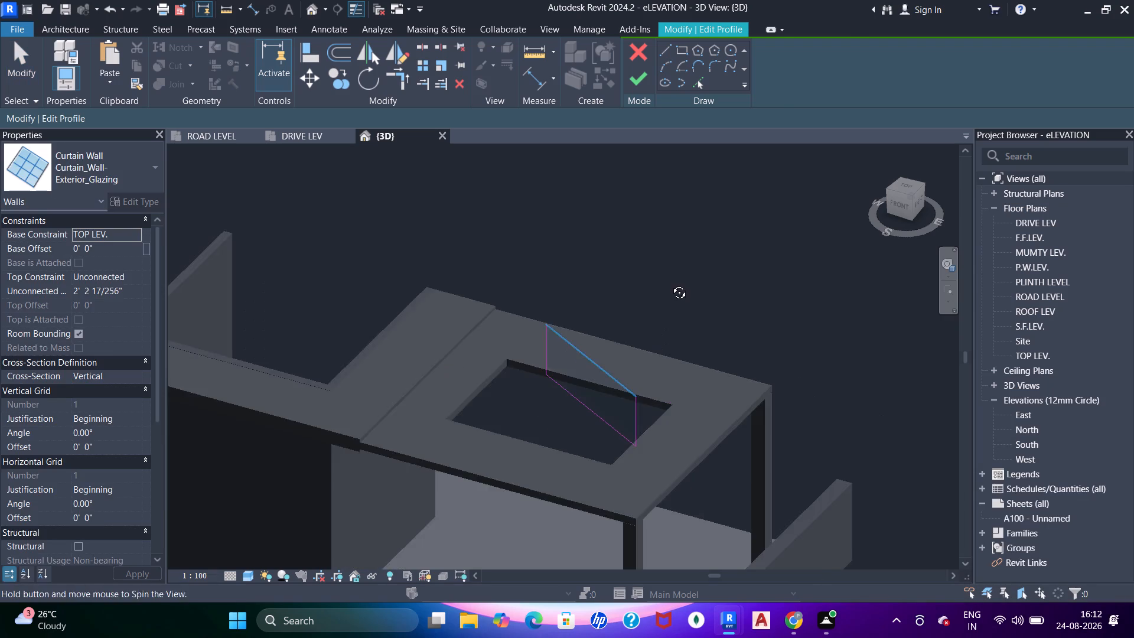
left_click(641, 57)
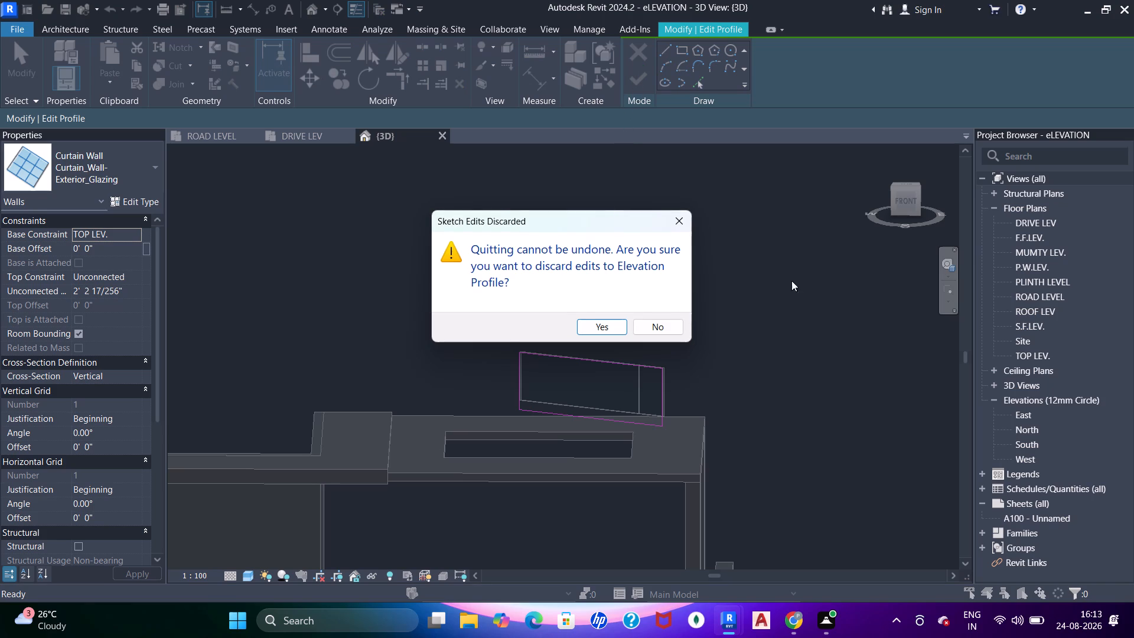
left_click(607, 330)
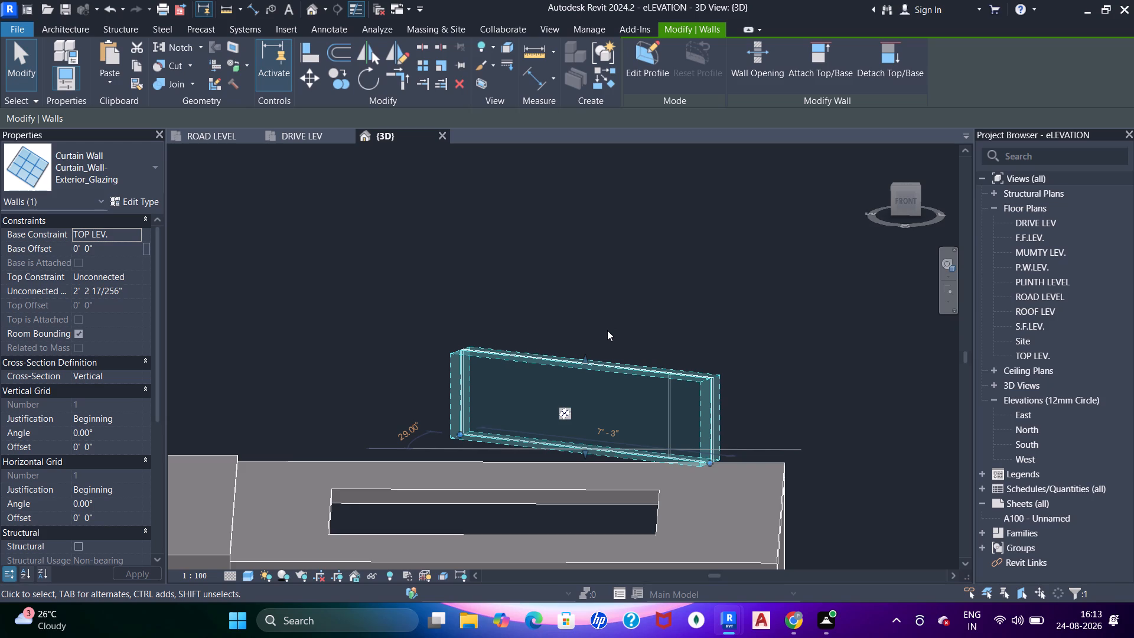
Delete the angled curtain wall standing over the pergola canopy's opening.
key("Escape")
scroll(490, 337, "down", 3)
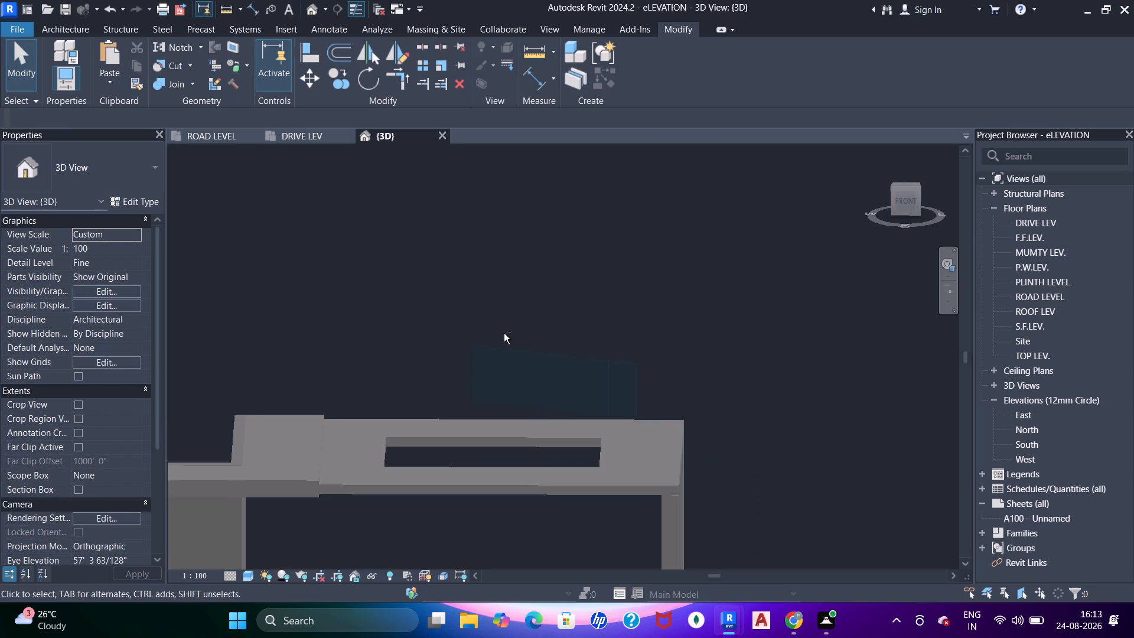
middle_click_drag(518, 332, 490, 432, "shift")
middle_click_drag(531, 403, 517, 390, "shift")
left_click(538, 376)
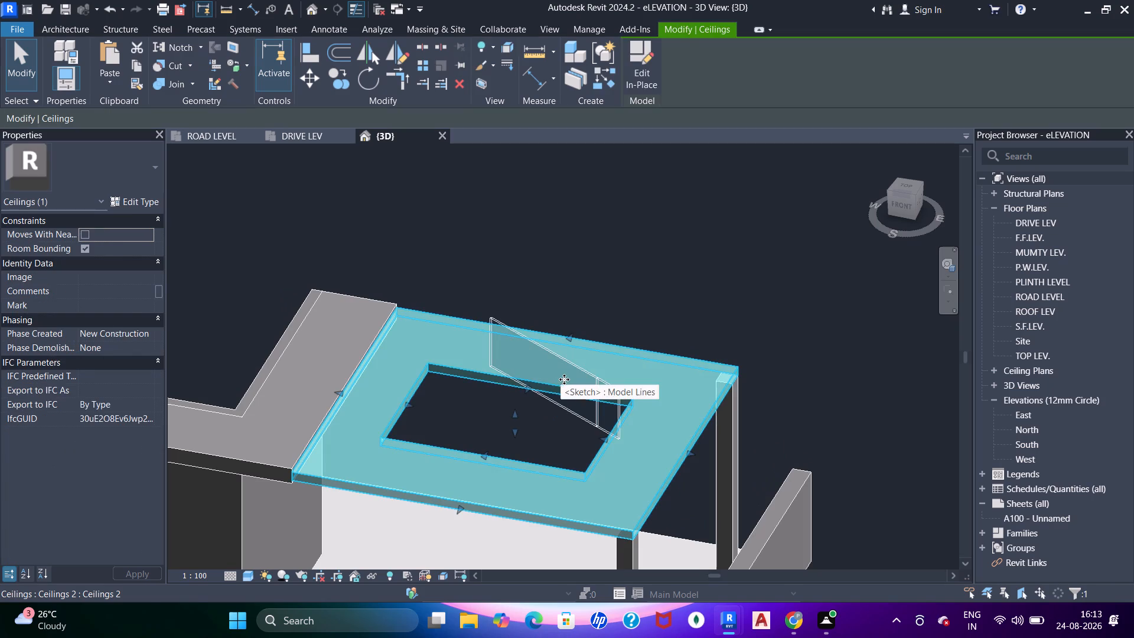
key("Escape")
left_click(569, 371)
key("Delete")
Examine the pergola canopy, its central opening and the upper storey from above and below.
key("a")
middle_click_drag(513, 451, 533, 432)
middle_click_drag(369, 413, 449, 426)
scroll(455, 426, "up", 1)
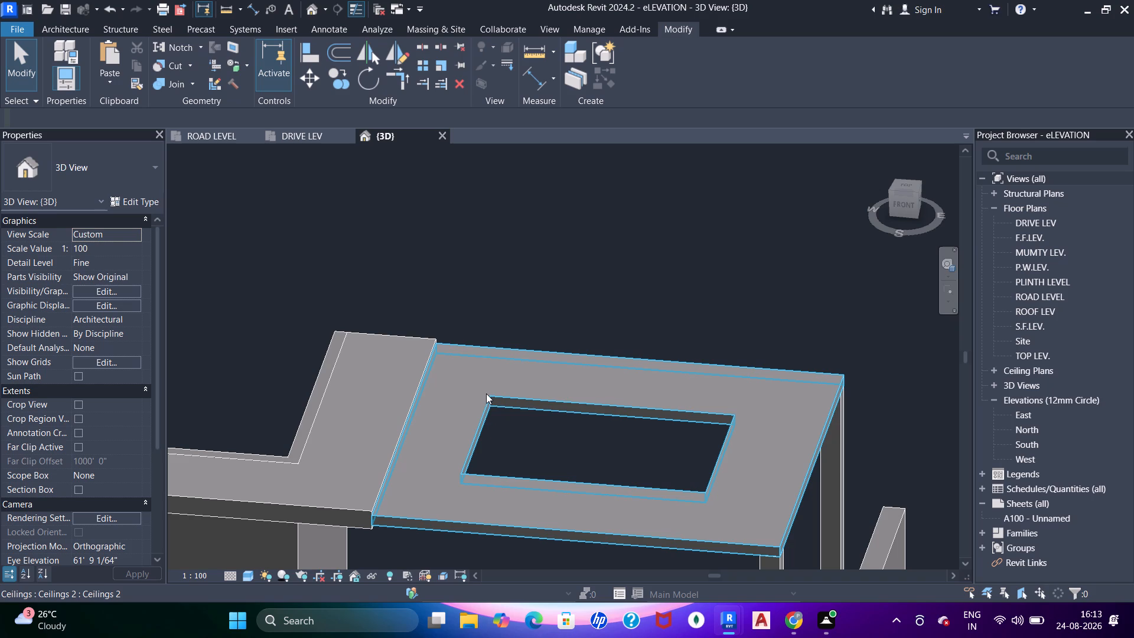
scroll(573, 572, "down", 3)
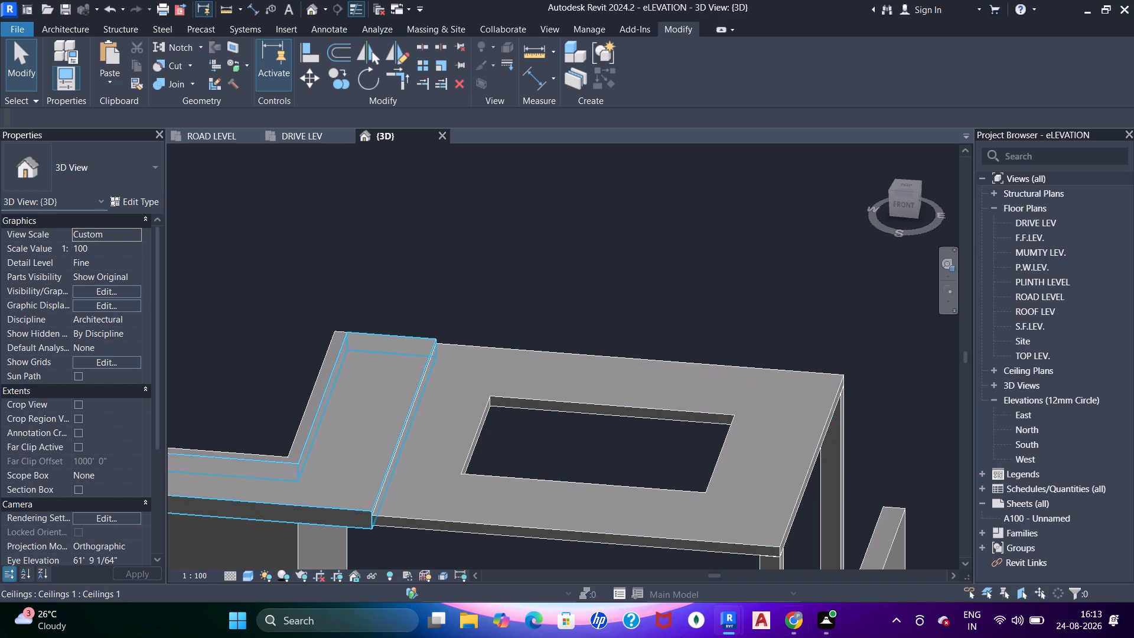
scroll(680, 637, "down", 2)
middle_click_drag(794, 620, 878, 426)
scroll(439, 307, "down", 4)
middle_click_drag(378, 441, 446, 344)
scroll(437, 361, "down", 4)
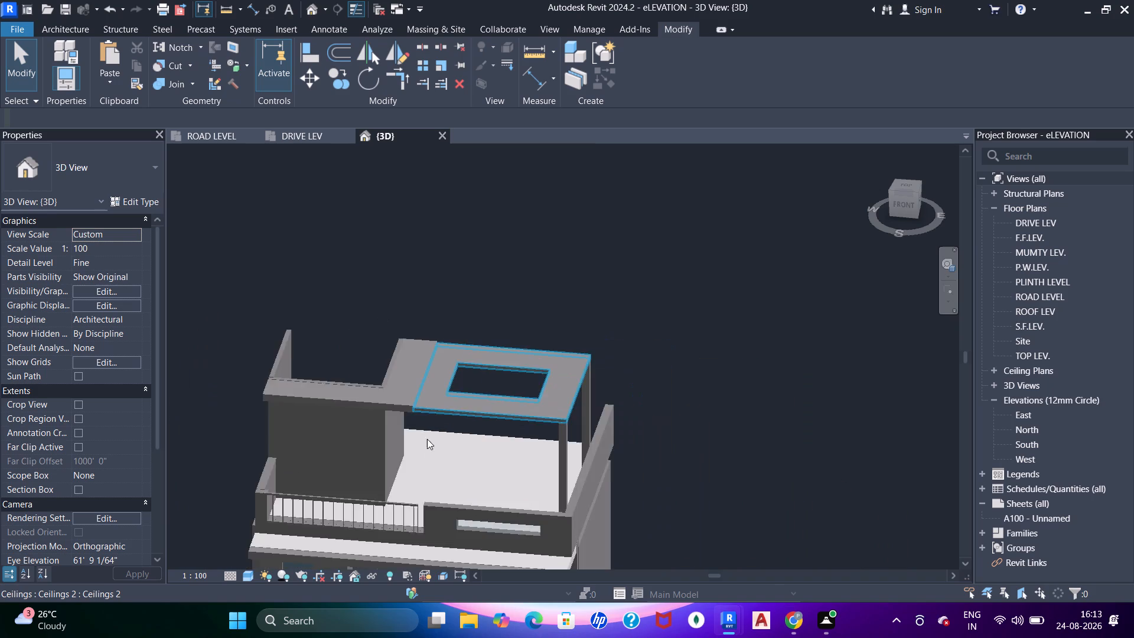
middle_click_drag(426, 443, 431, 293, "shift")
middle_click_drag(428, 278, 425, 268, "shift")
scroll(405, 357, "up", 2)
middle_click_drag(382, 386, 318, 369, "shift")
scroll(343, 431, "up", 1)
middle_click_drag(348, 430, 348, 350)
scroll(348, 354, "up", 2)
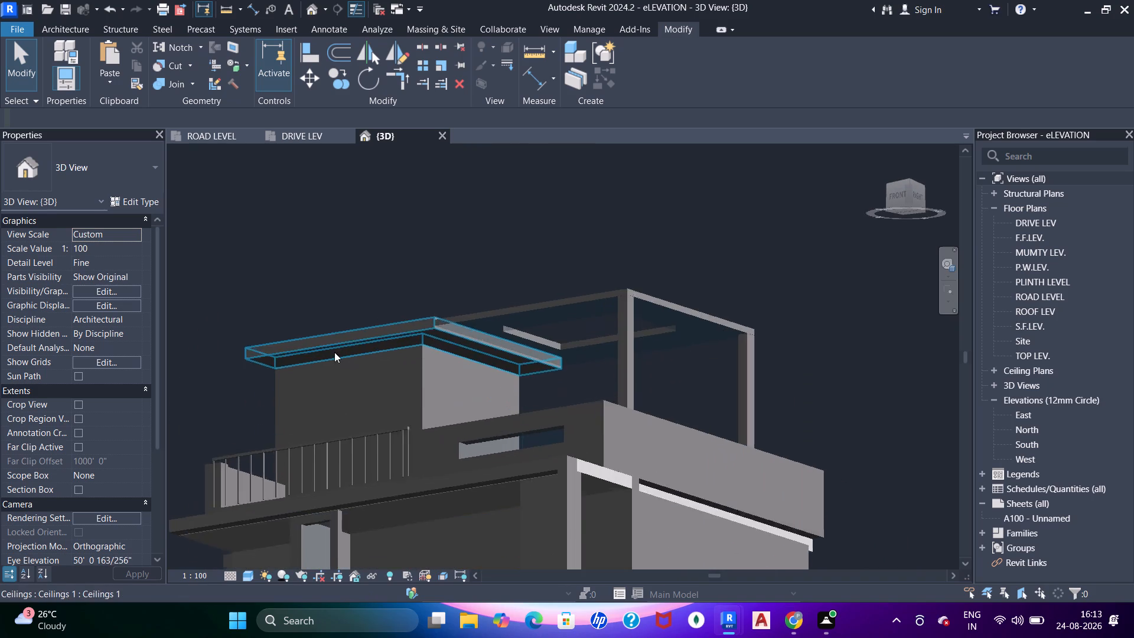
scroll(334, 352, "up", 1)
Start placing a component and browse for a loadable family in the RVT 2024 Libraries' US folder under ProgramData.
left_click(74, 34)
left_click(178, 57)
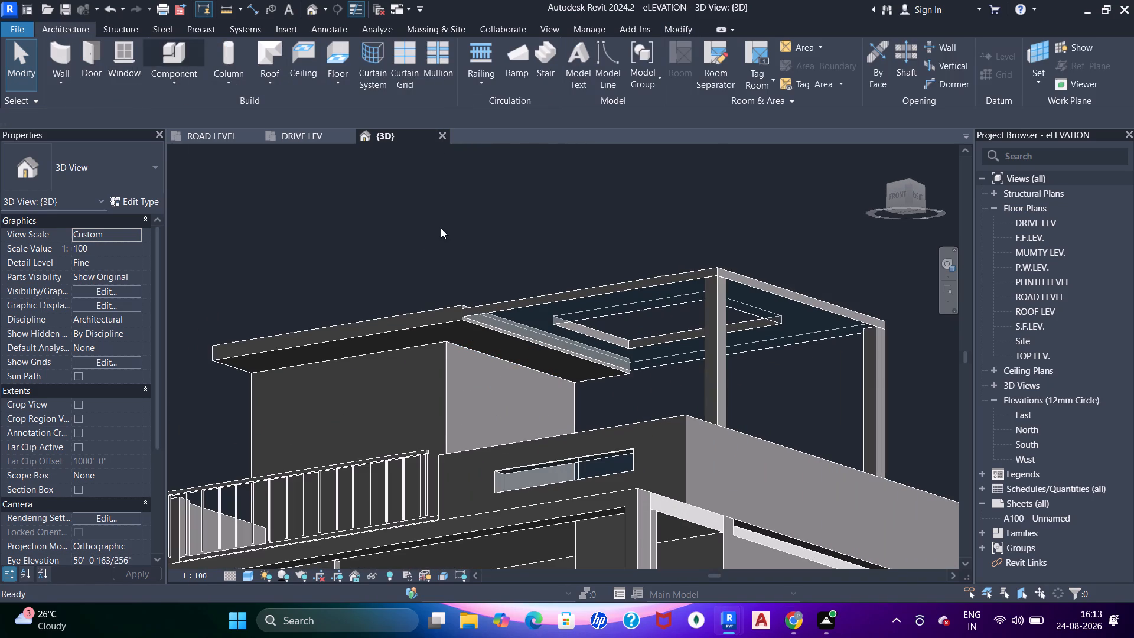
left_click(640, 60)
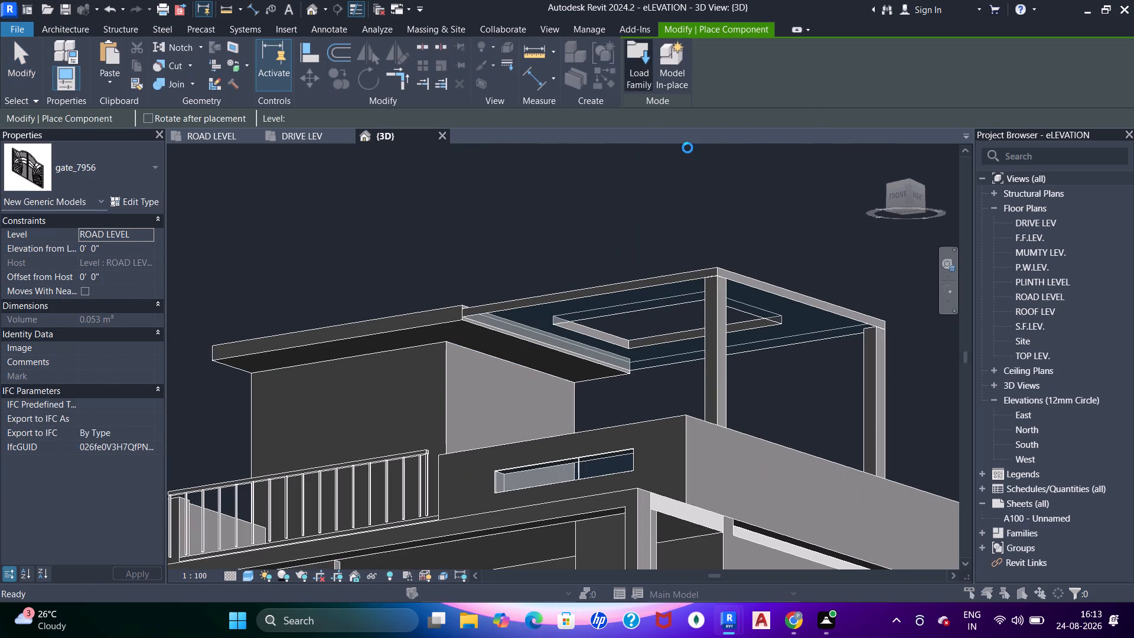
left_click(768, 216)
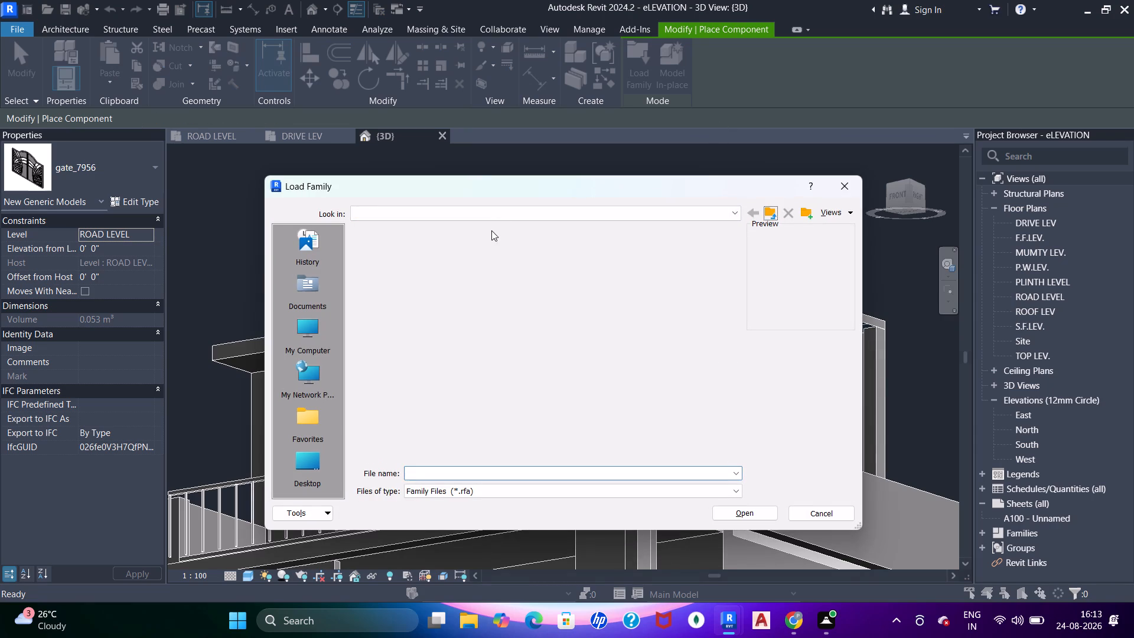
left_click(501, 211)
scroll(435, 355, "up", 8)
left_click(430, 251)
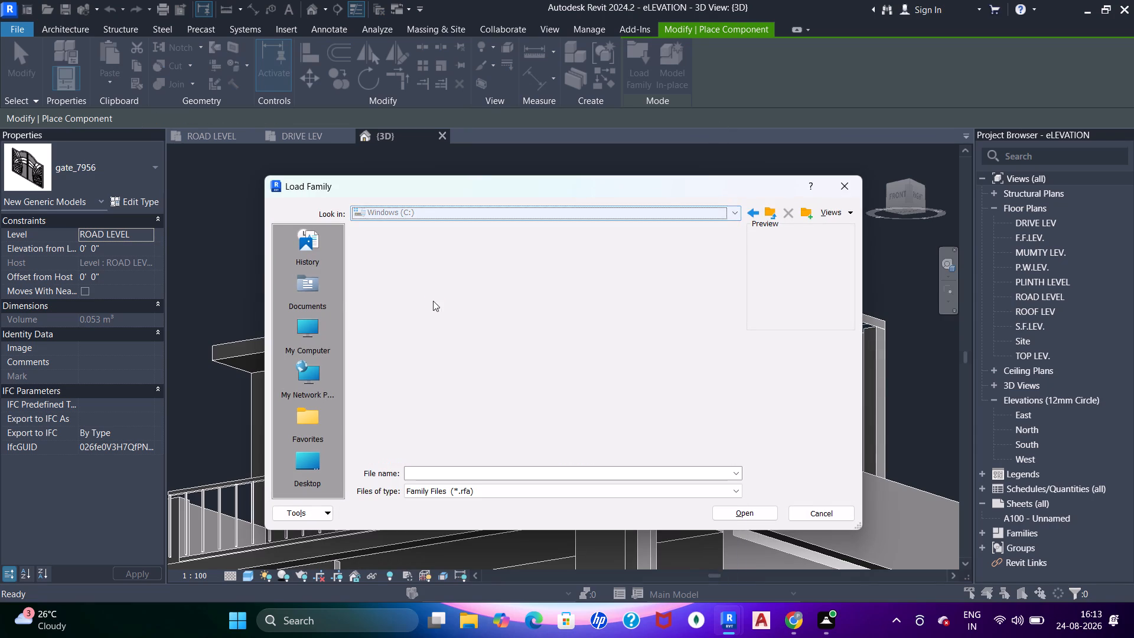
scroll(390, 285, "down", 7)
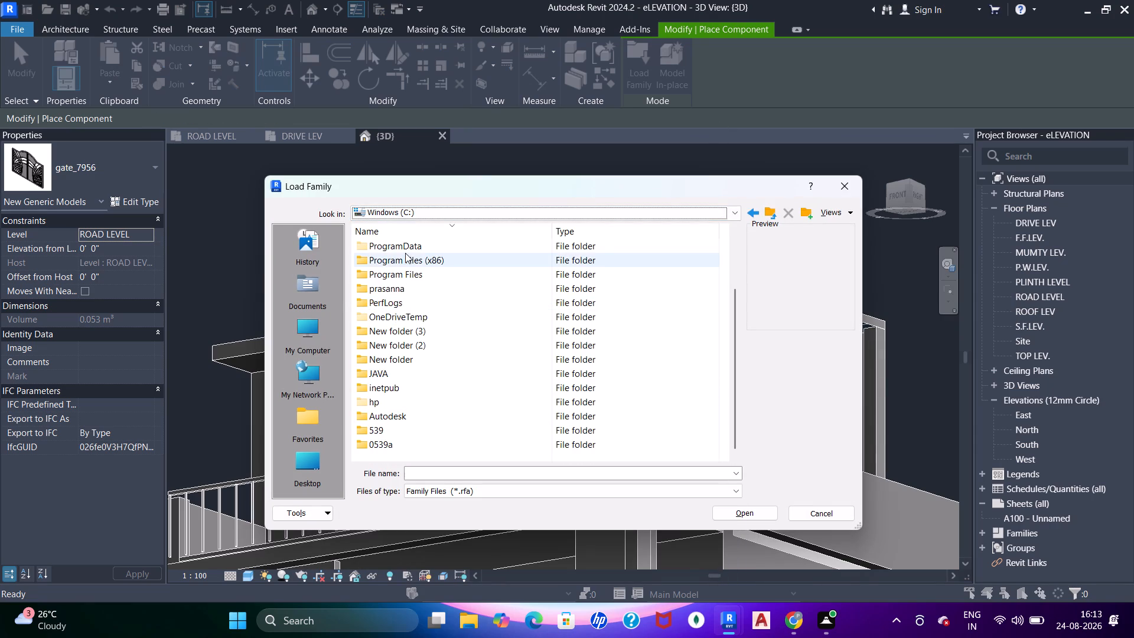
double_click(405, 252)
scroll(410, 301, "down", 6)
scroll(397, 437, "down", 4)
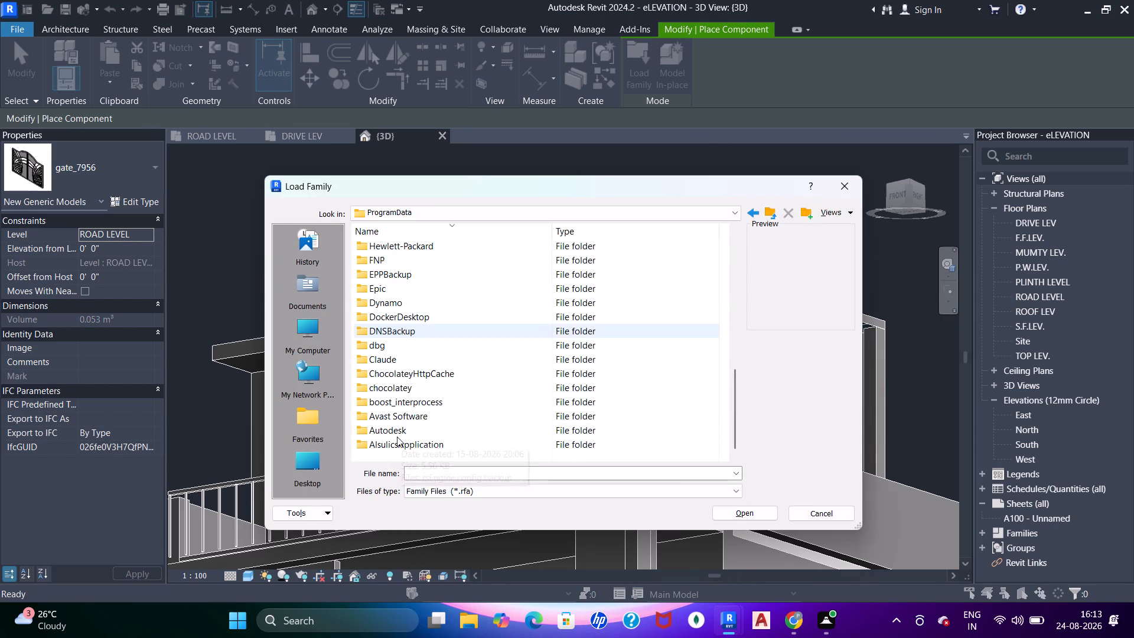
double_click(396, 433)
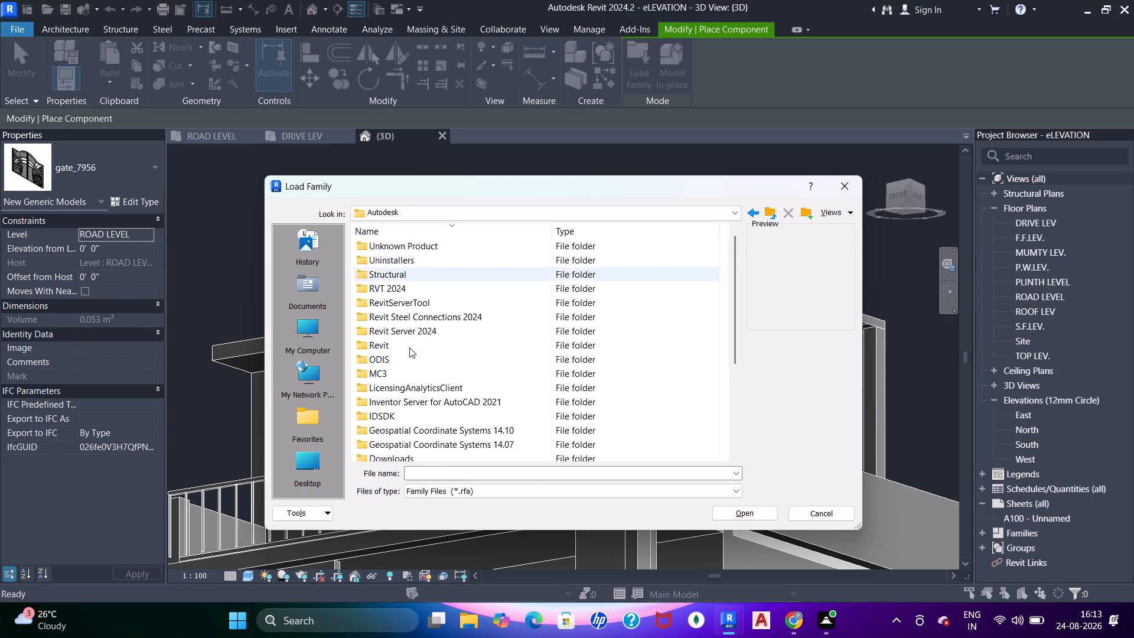
scroll(409, 357, "down", 2)
scroll(409, 286, "up", 4)
double_click(409, 287)
scroll(405, 292, "down", 7)
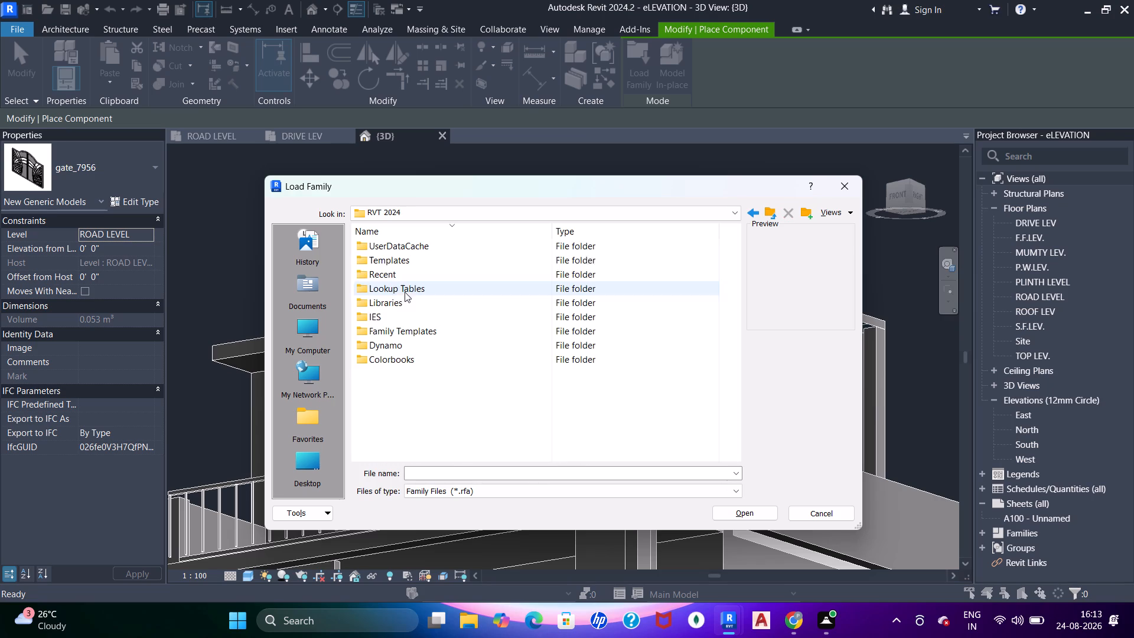
double_click(403, 302)
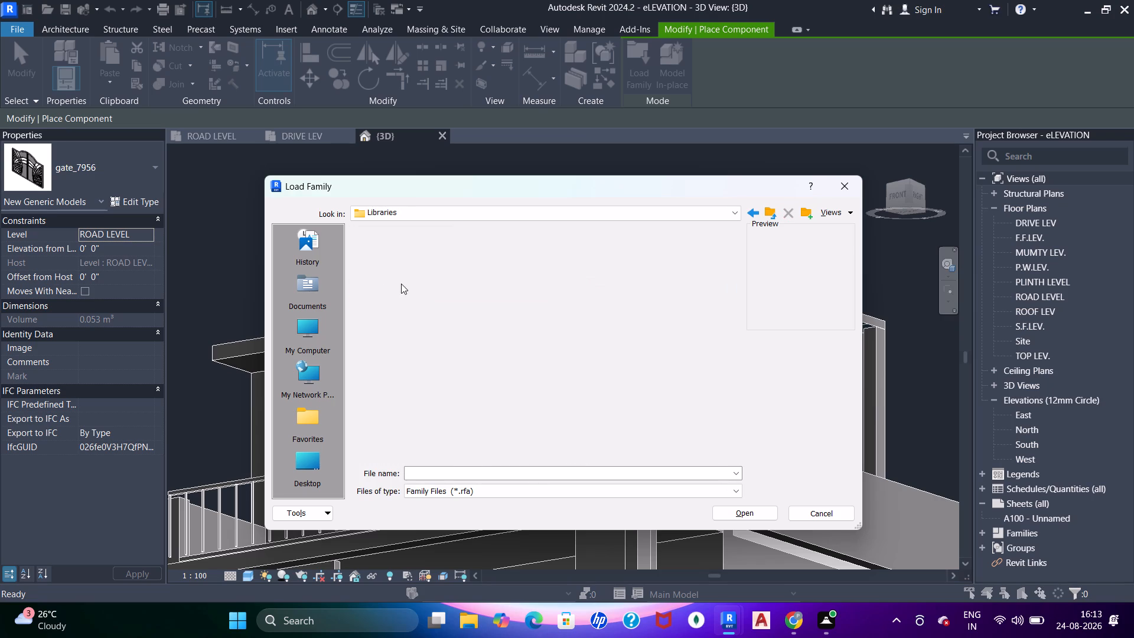
left_click(410, 388)
left_click_drag(410, 388, 410, 379)
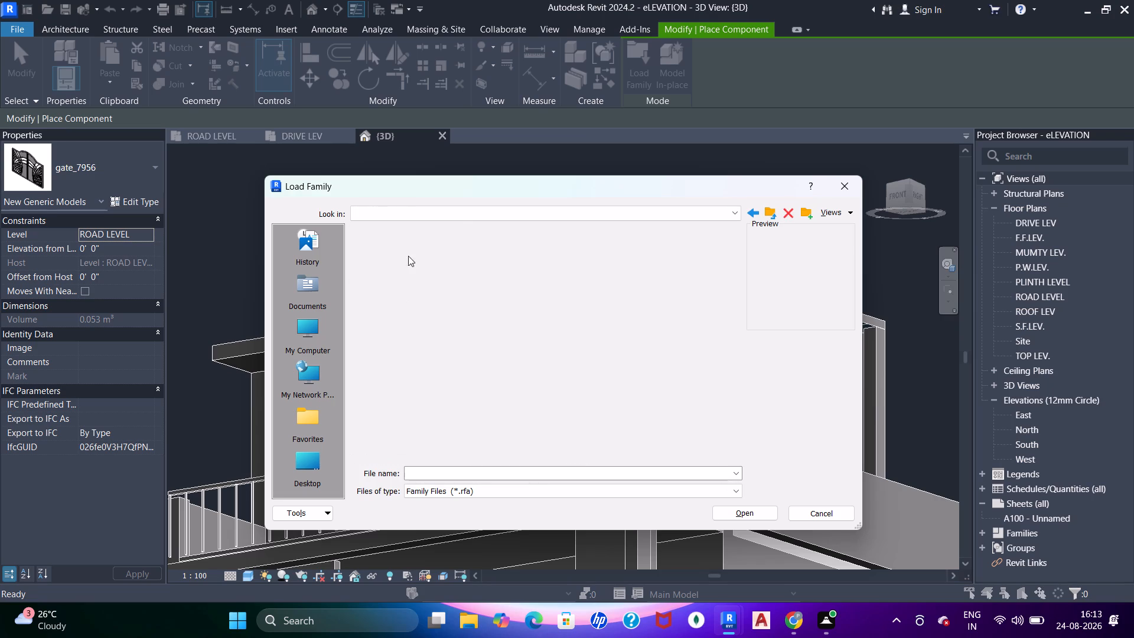
double_click(408, 248)
scroll(414, 377, "down", 7)
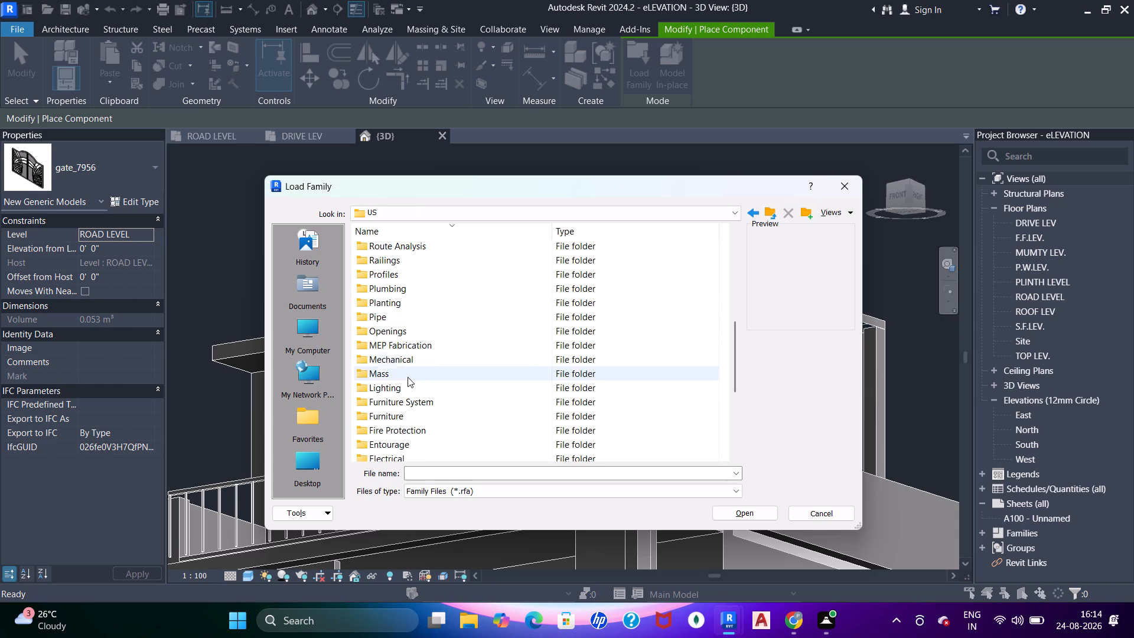
Load the Ceiling Light - Flat Round family from the Internal folder of the Architectural lighting library.
left_click(406, 380)
left_click(396, 392)
left_click_drag(396, 392, 403, 389)
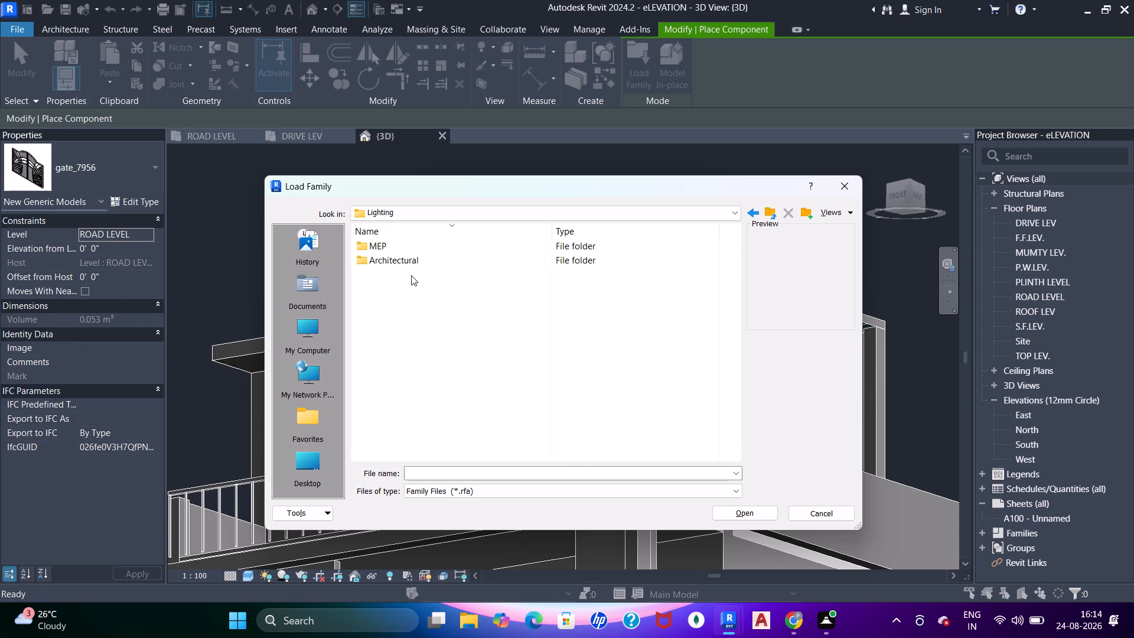
double_click(414, 254)
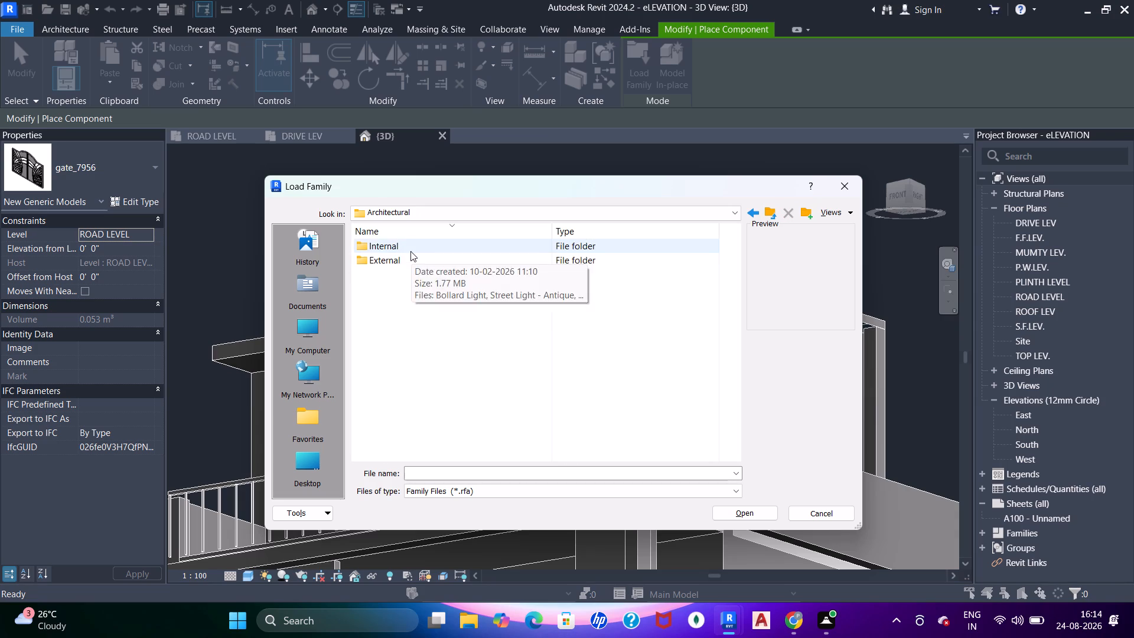
double_click(410, 250)
left_click(408, 250)
scroll(413, 288, "down", 4)
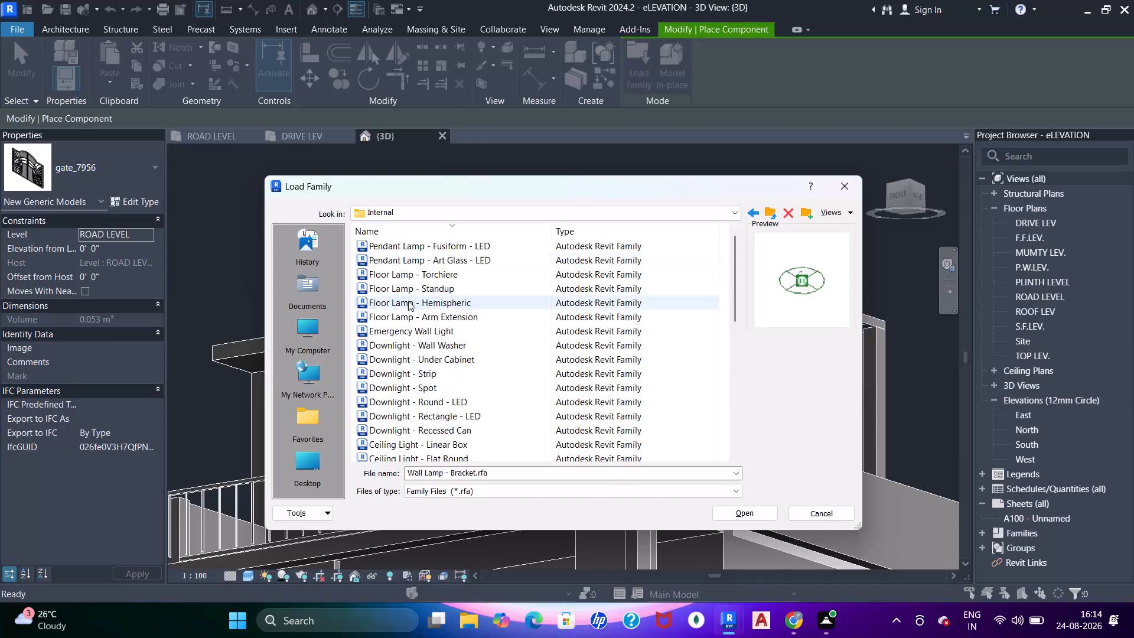
scroll(408, 301, "down", 16)
left_click(448, 434)
triple_click(450, 445)
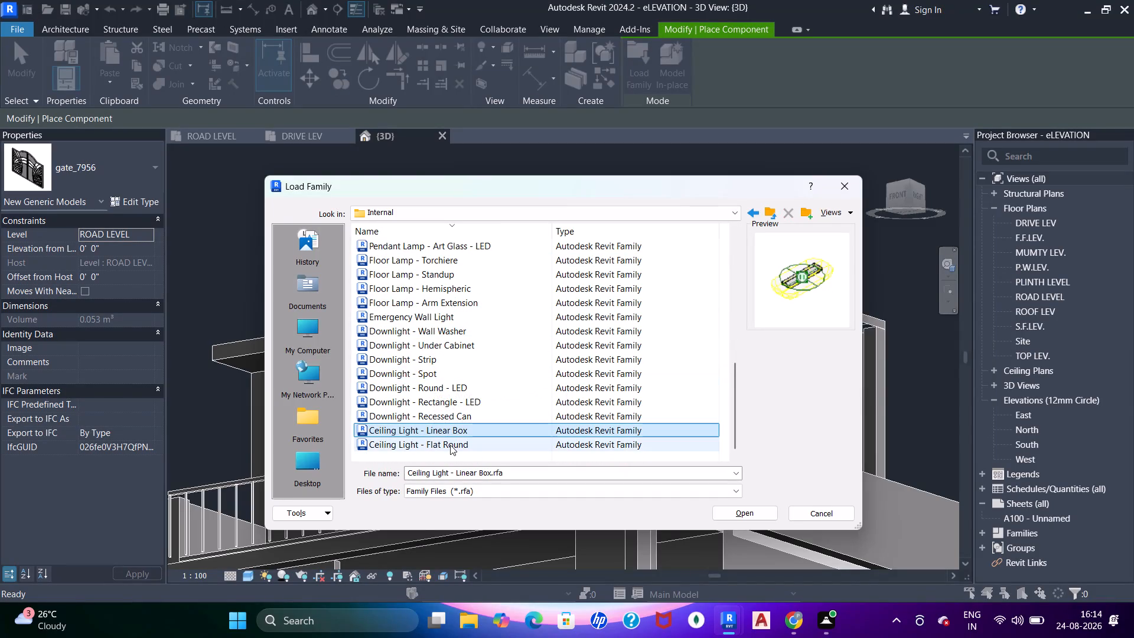
scroll(255, 364, "up", 5)
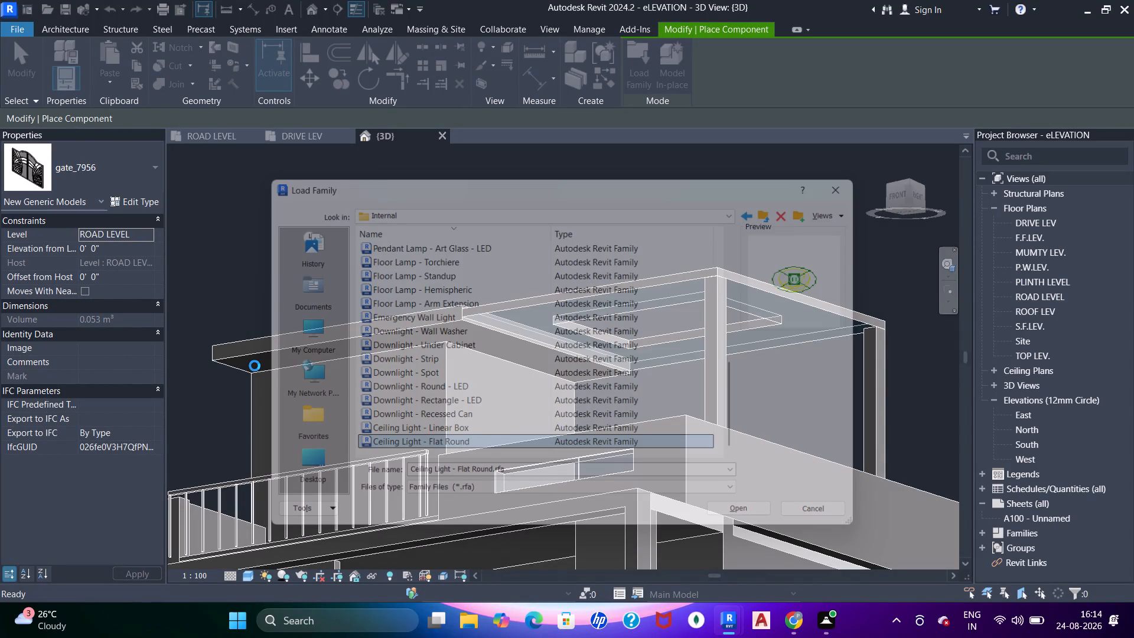
Place three 60W - 120V flat round ceiling lights in a row under the front ceiling overhang above the balcony.
scroll(255, 366, "up", 4)
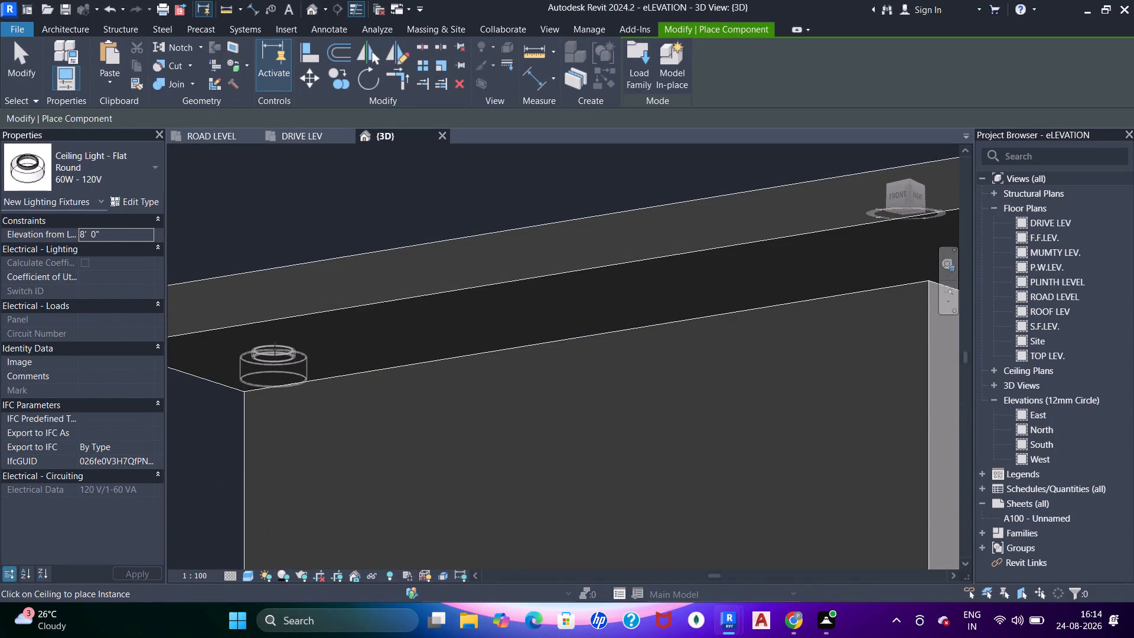
left_click(277, 346)
scroll(471, 327, "down", 4)
middle_click_drag(447, 328, 370, 333)
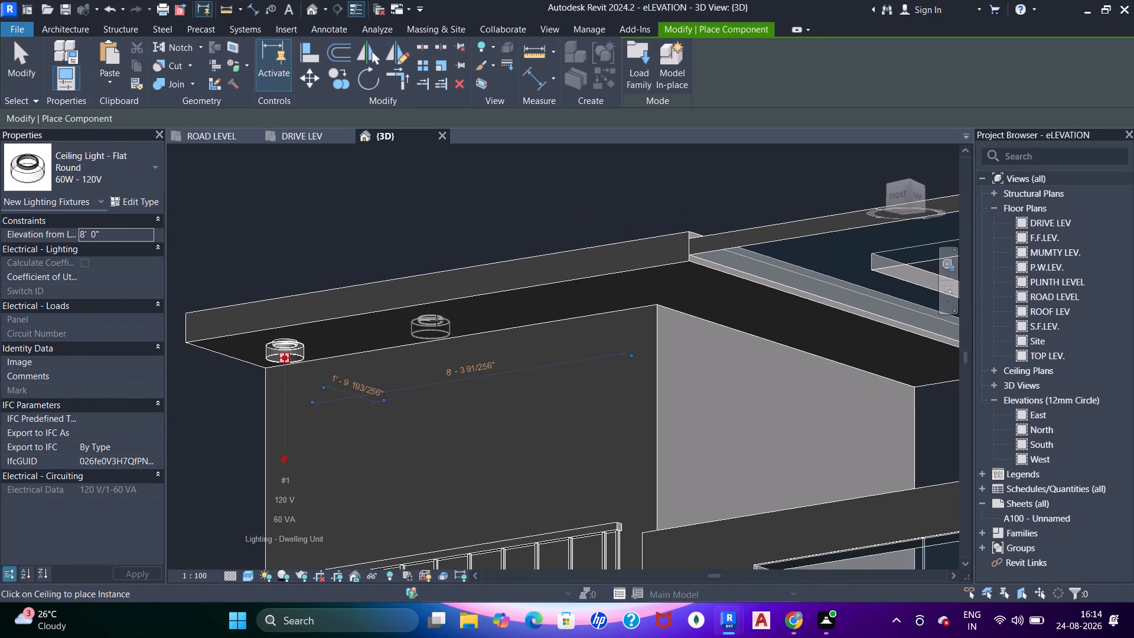
left_click(439, 320)
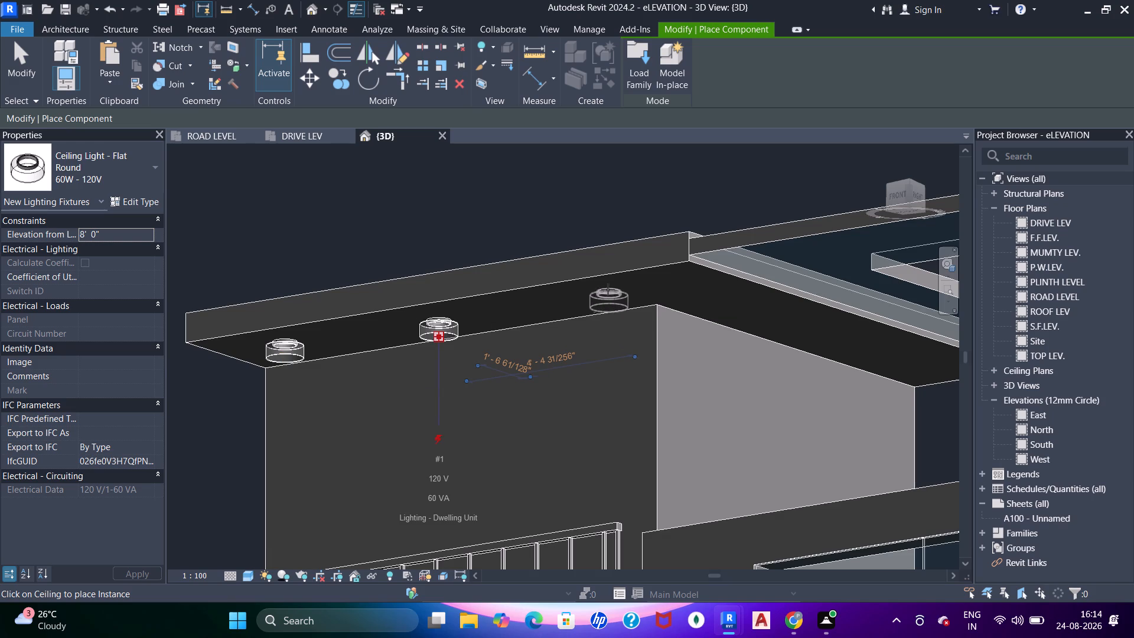
left_click(608, 289)
middle_click_drag(573, 336, 586, 319, "shift")
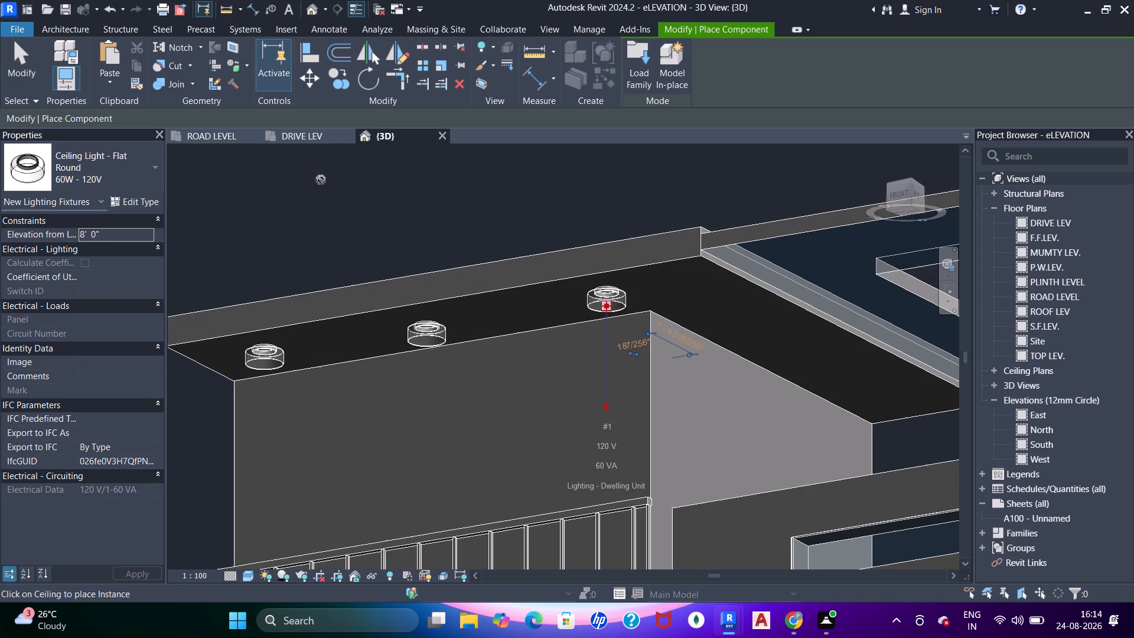
Following the render's light layout, place two flat round lights under the ceiling's side strip beside the pergola and try a third near its end.
left_click(302, 141)
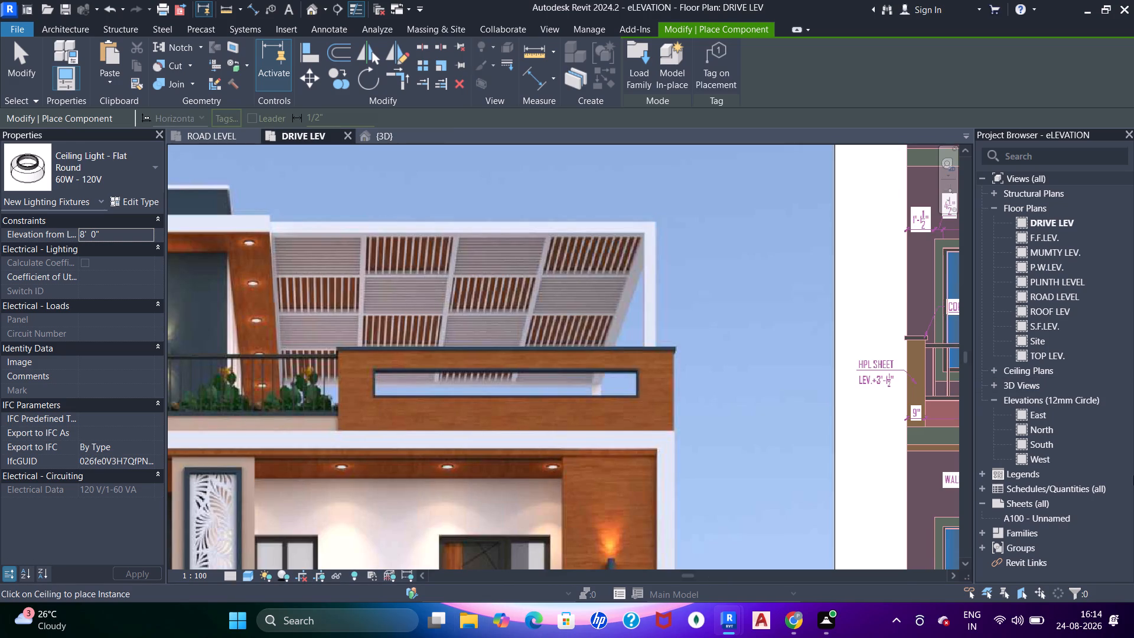
scroll(687, 466, "down", 4)
scroll(367, 338, "up", 2)
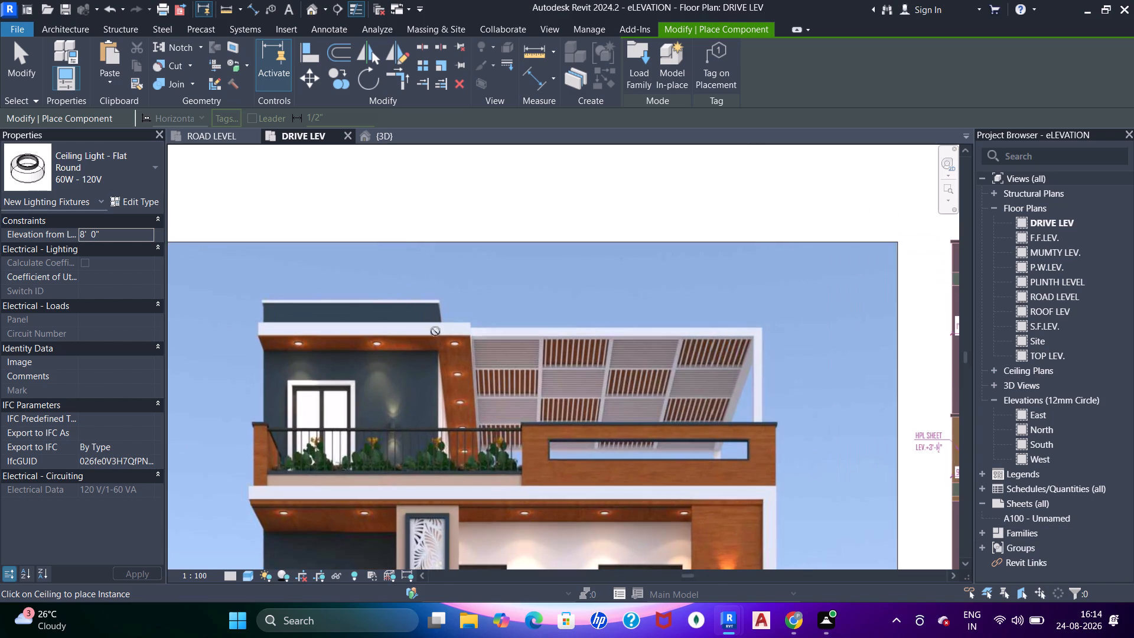
scroll(422, 309, "up", 1)
left_click(381, 134)
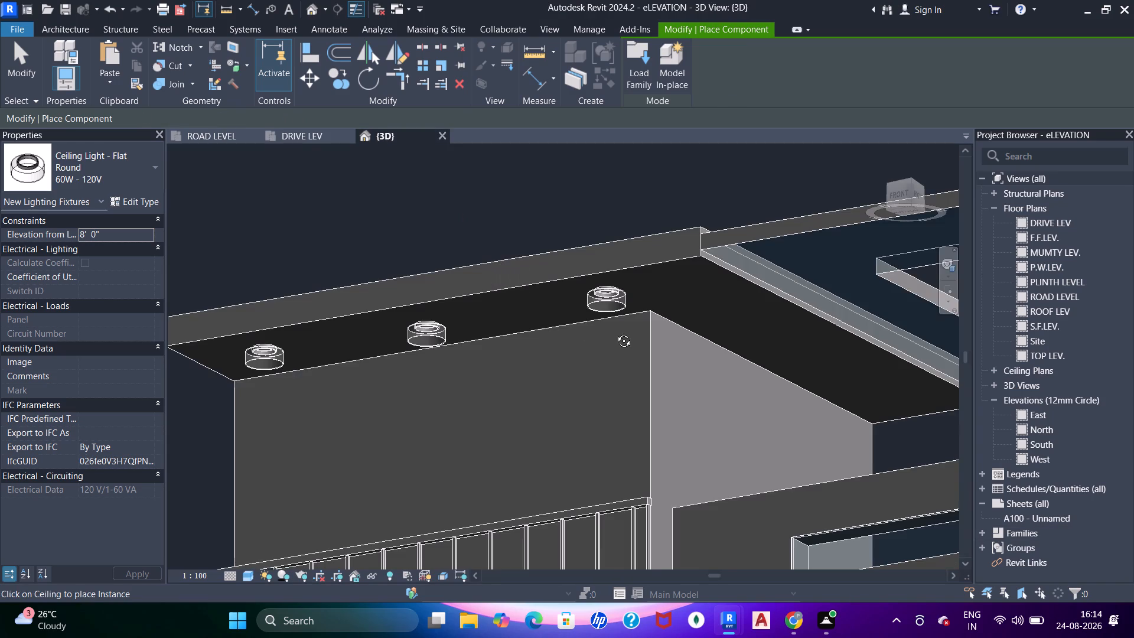
middle_click_drag(623, 332, 576, 314, "shift")
middle_click_drag(654, 313, 549, 343)
middle_click_drag(590, 337, 661, 350, "shift")
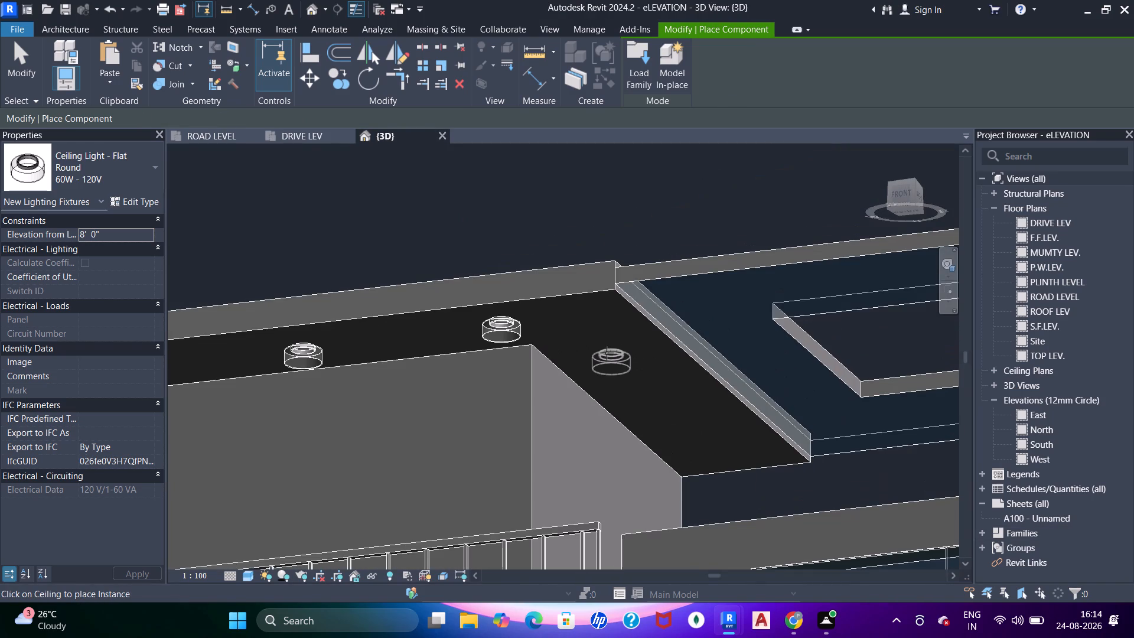
left_click(605, 352)
left_click(670, 416)
left_click(722, 469)
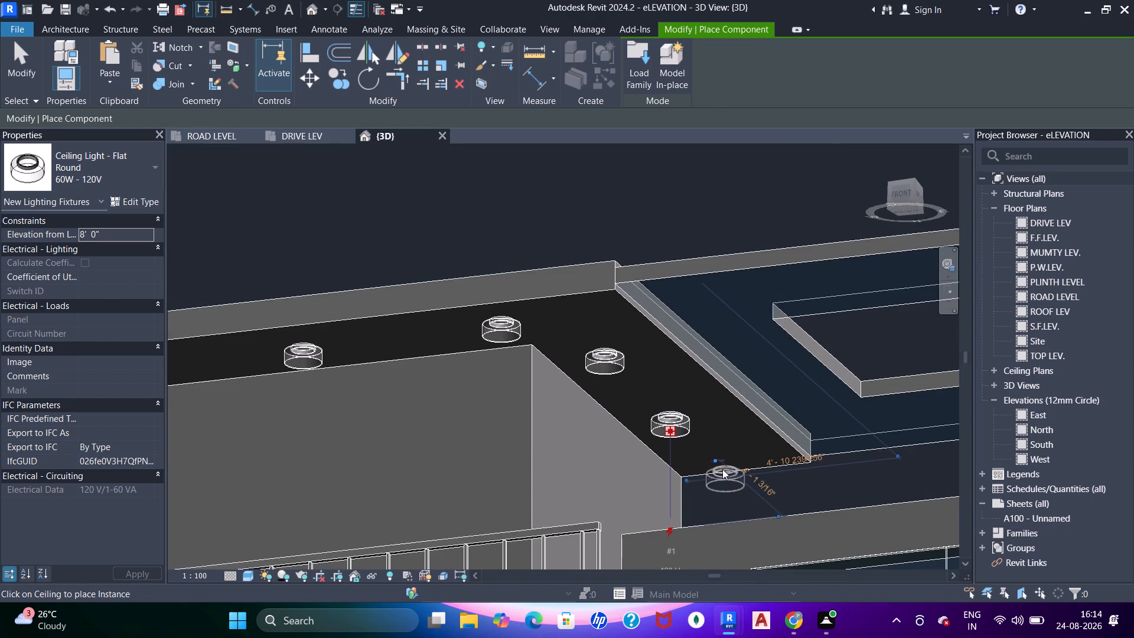
scroll(648, 418, "down", 4)
middle_click_drag(622, 437, 677, 451)
middle_click_drag(676, 454, 630, 429, "shift")
scroll(654, 443, "up", 4)
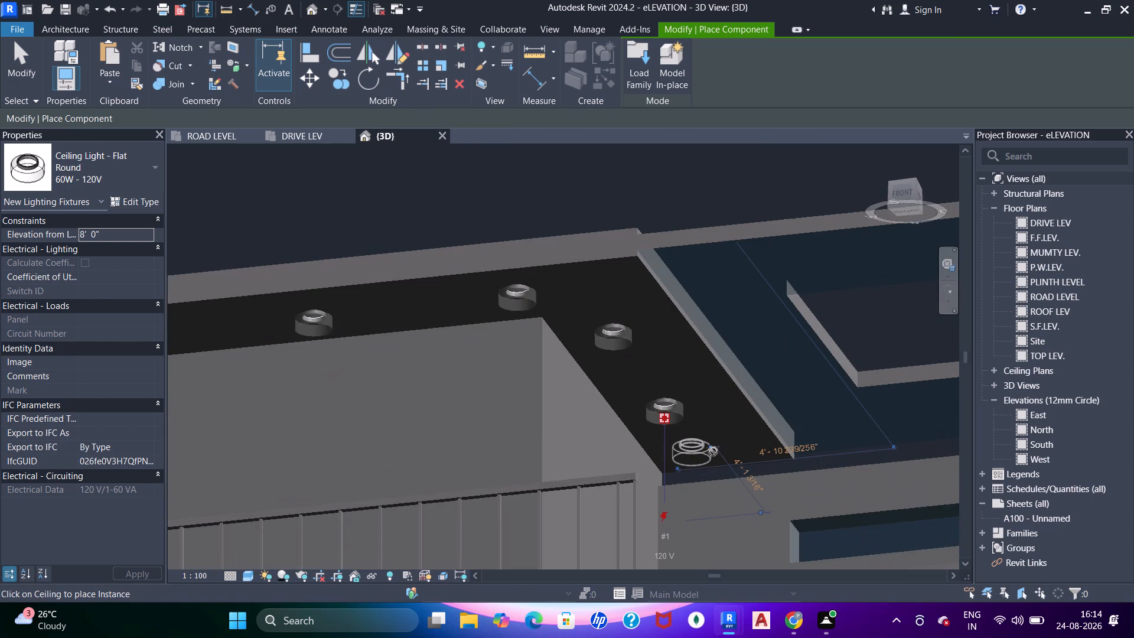
left_click(713, 457)
key("Escape")
key("Escape")
middle_click_drag(715, 435, 695, 466, "shift")
scroll(695, 466, "up", 1, "shift")
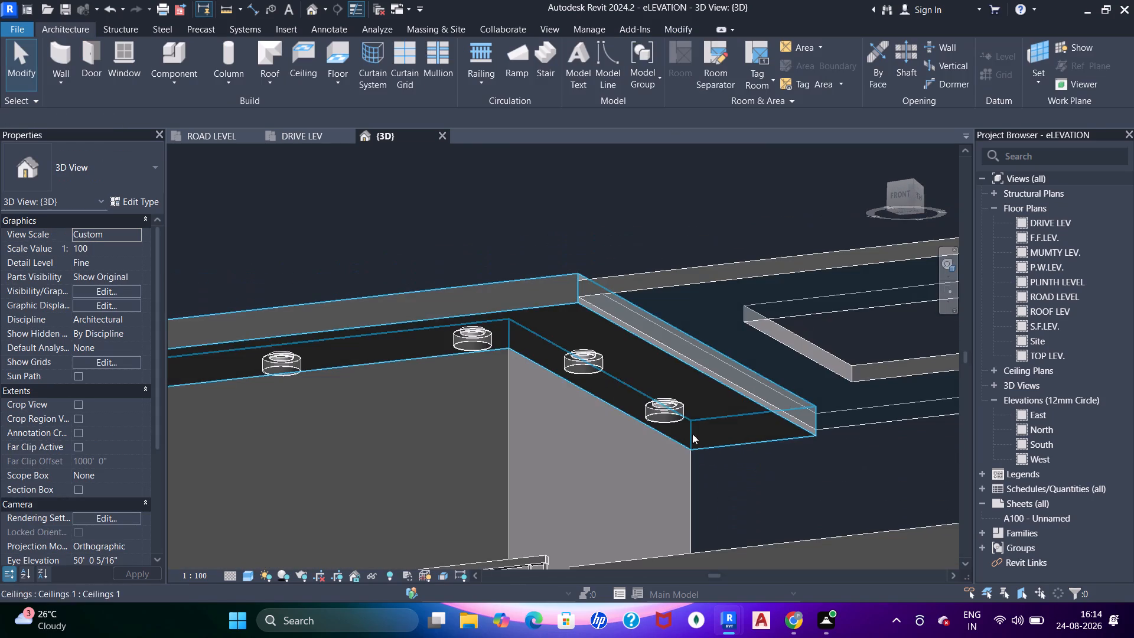
Nudge the front-row ceiling light nearest the overhang's inner corner outward to about 2' 3" from the wall.
scroll(510, 379, "down", 6)
middle_click_drag(389, 448, 621, 451, "shift")
middle_click_drag(591, 425, 695, 456, "shift")
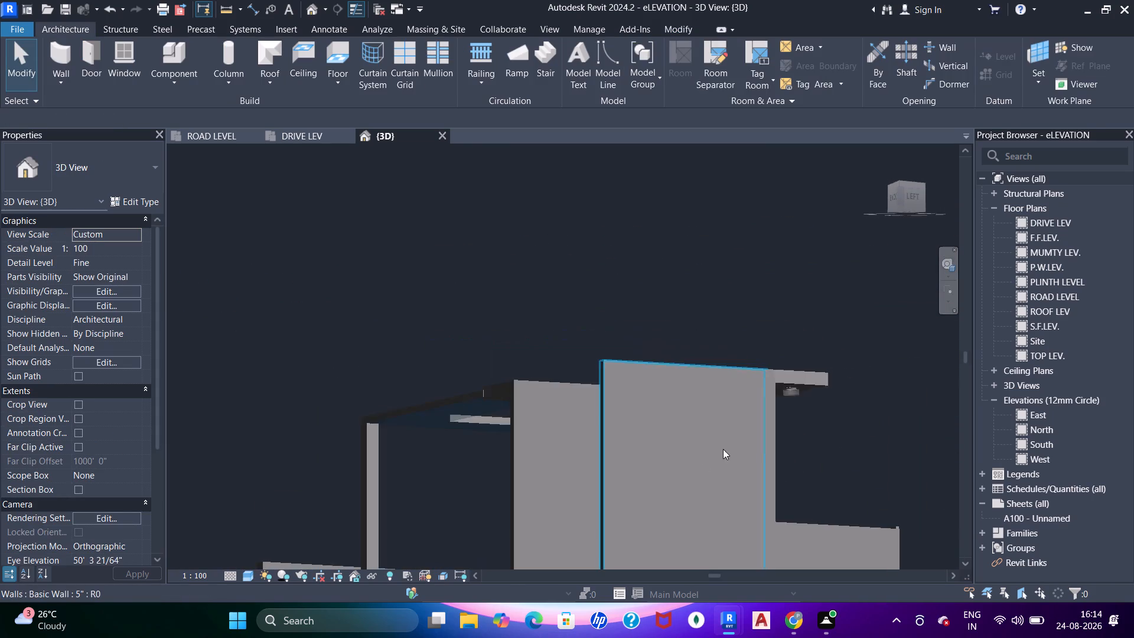
middle_click_drag(703, 444, 636, 421, "shift")
scroll(695, 401, "up", 4)
left_click(737, 405)
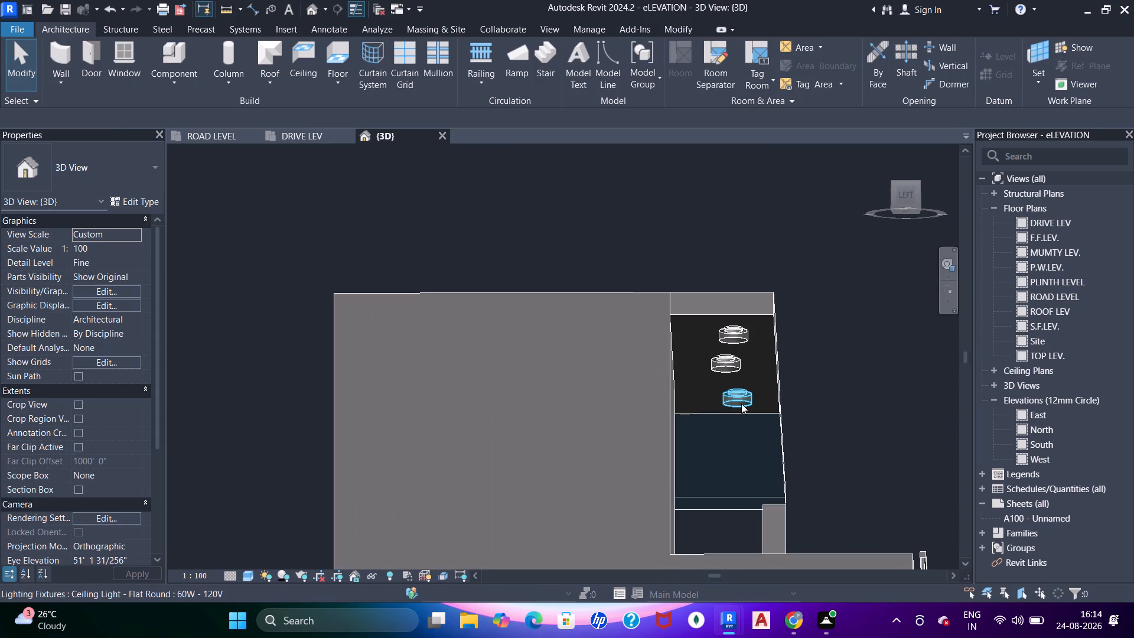
scroll(742, 402, "up", 4)
key("Right")
scroll(722, 418, "up", 1)
key("Right")
key("Right")
key("Right")
key("Right")
key("Right")
key("Right")
key("Right")
key("Right")
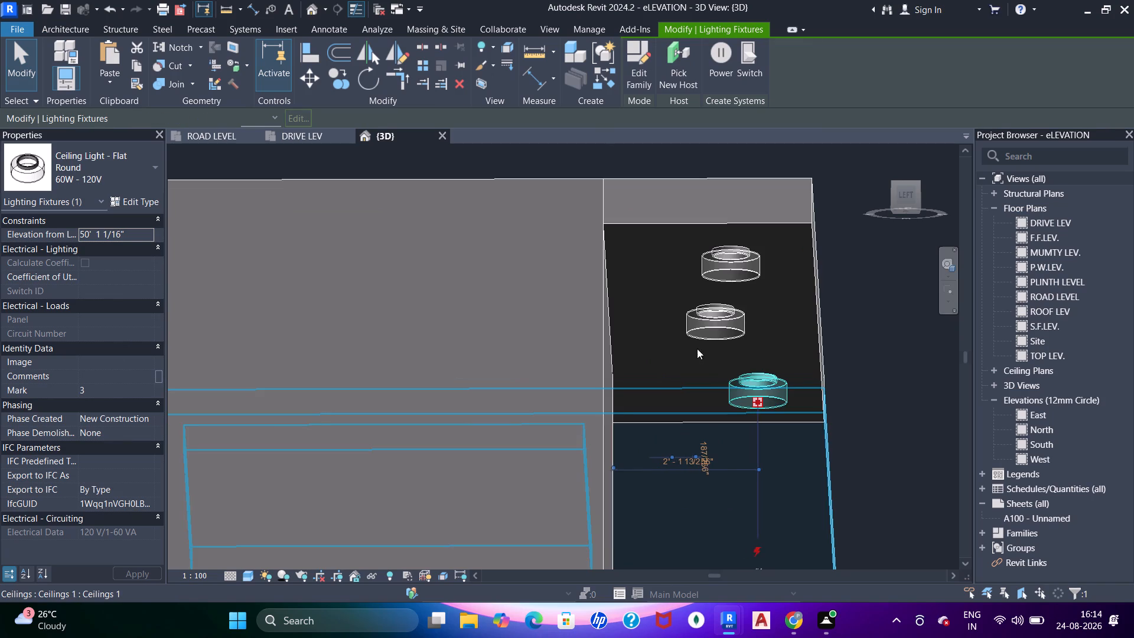
key("Right")
Nudge the middle front-row ceiling light outward to about 1' 10" from the wall.
left_click(719, 329)
key("Right")
key("Right")
key("Right")
key("Right")
key("Right")
key("Right")
key("Right")
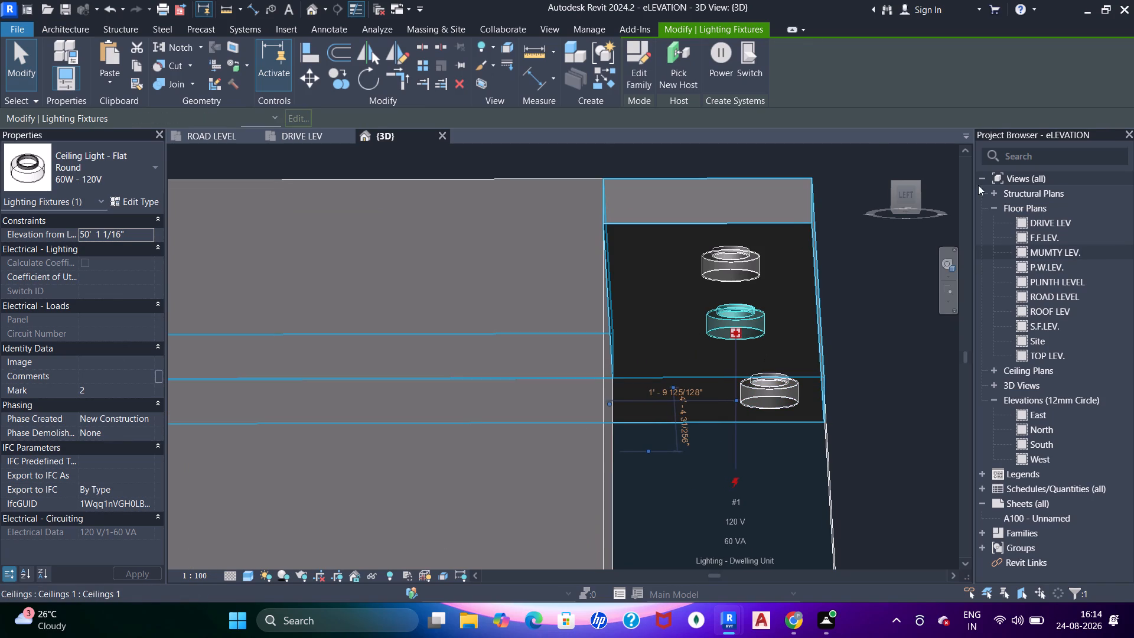
From the Left view, nudge the outermost front-row light back to about 2' 2 1/2" from the wall.
left_click(908, 194)
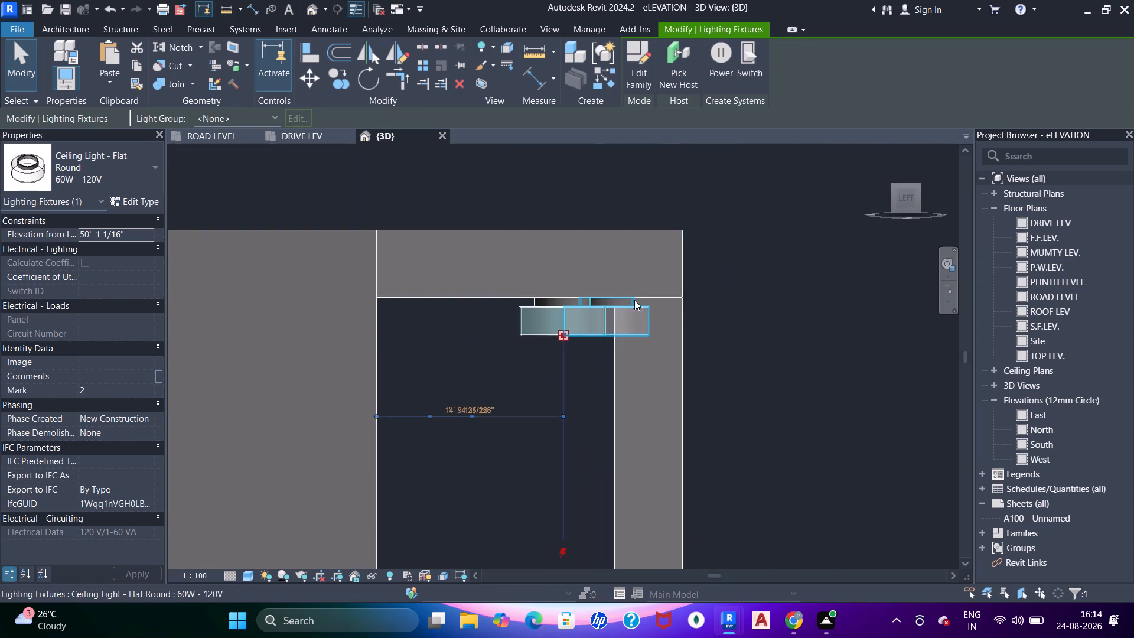
left_click(628, 332)
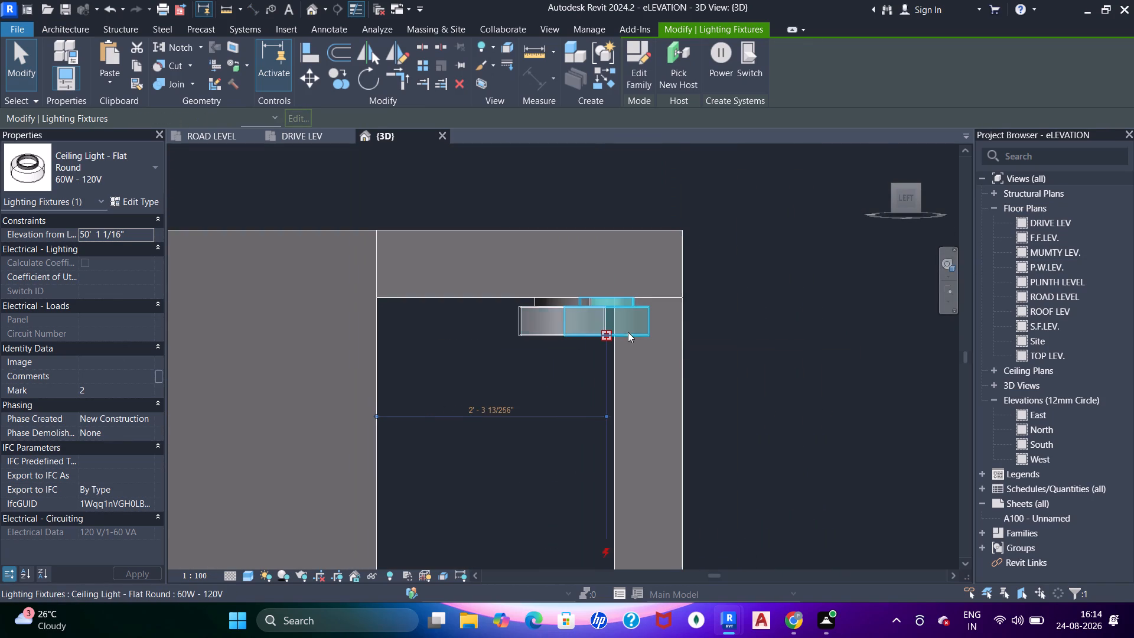
key("Left")
key("Left")
key("Left")
key("Left")
key("Right")
key("Right")
key("Right")
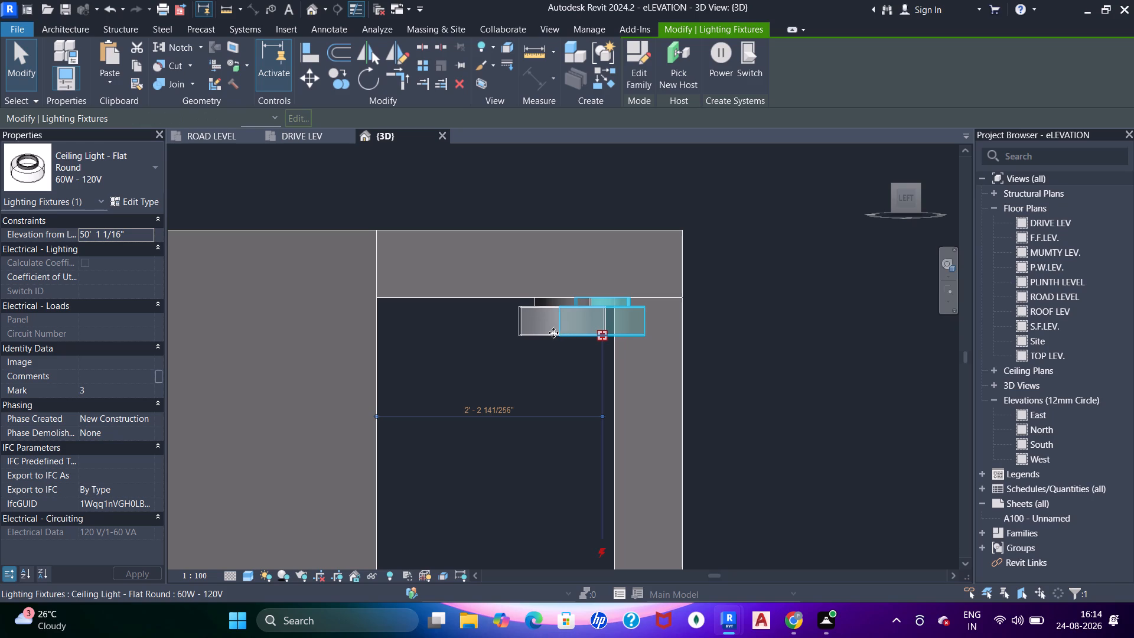
Nudge the front-row light closest to the wall outward to about 1' 11 3/4" from it.
left_click(545, 333)
key("Right")
key("Right")
key("Right")
key("Right")
key("Right")
key("Right")
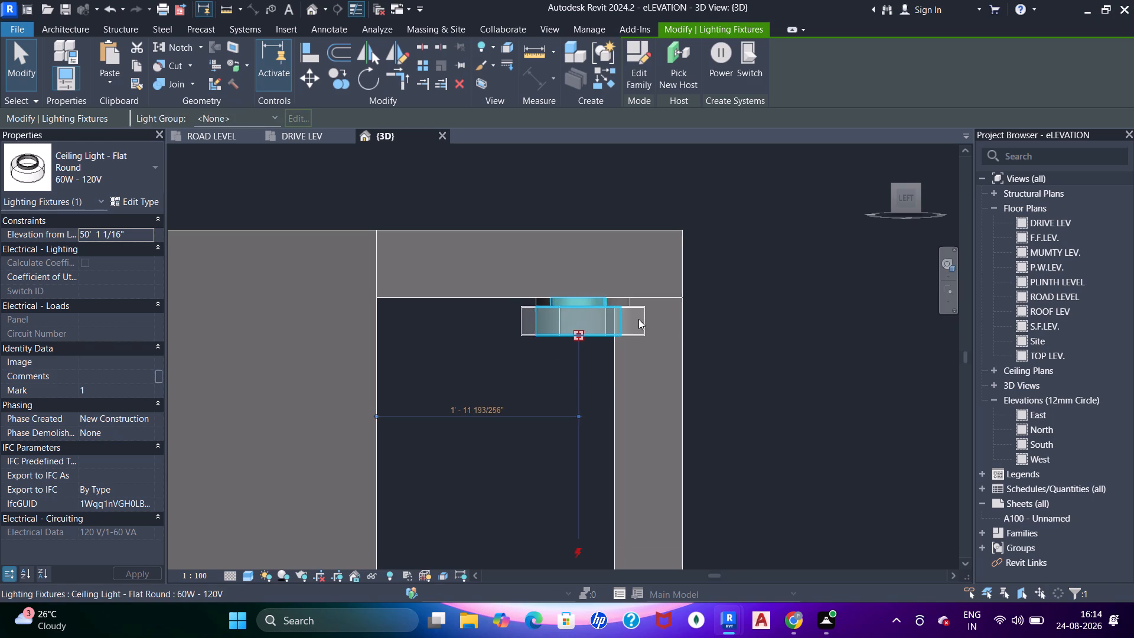
Nudge the selected front-row ceiling light farther outward to about 2' 2 3/4" from the wall.
key("Right")
key("Right")
key("Right")
key("Right")
key("Right")
key("Left")
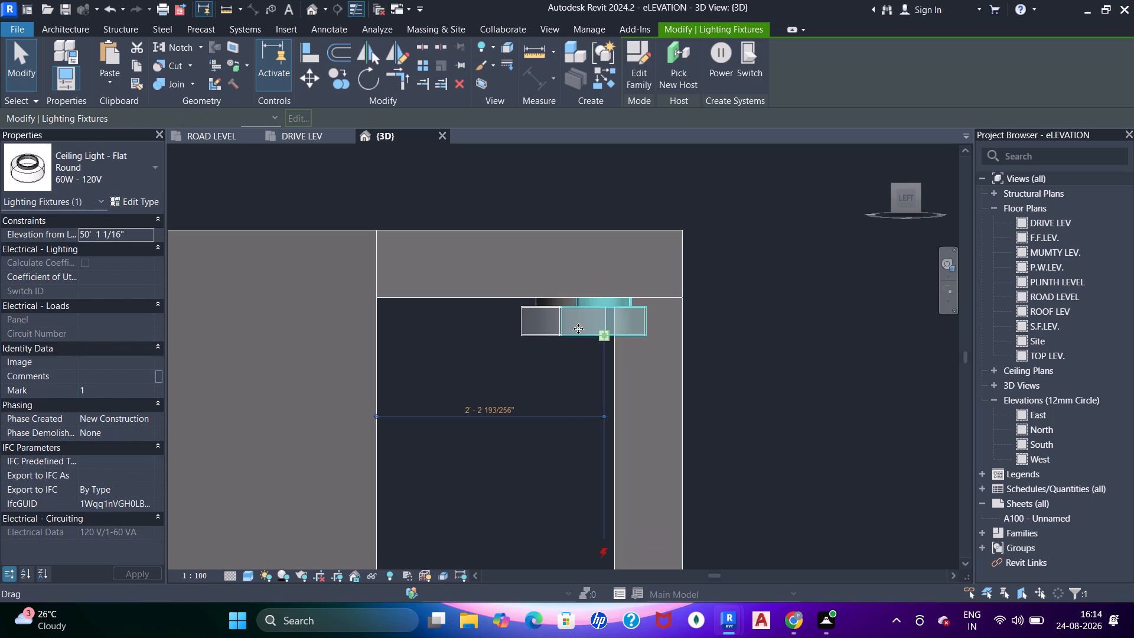
Nudge the middle front-row ceiling light outward to about 2' 2 1/2" from the wall.
left_click(545, 330)
key("Right")
key("Right")
key("Right")
key("Right")
key("Right")
key("Right")
key("Right")
key("Right")
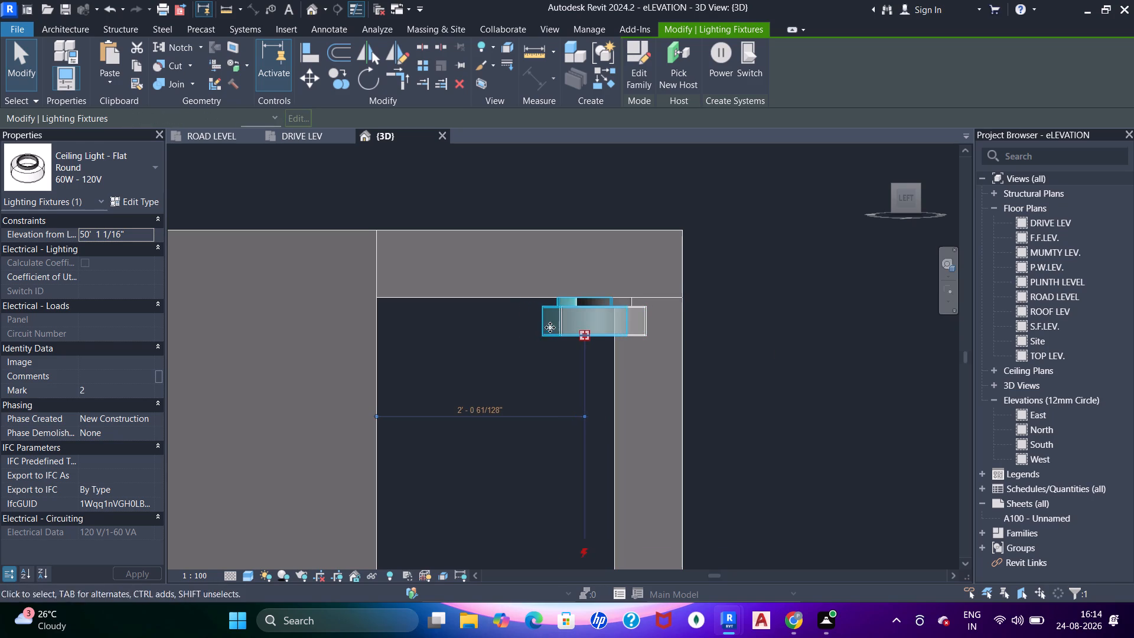
key("Right")
From the right side, nudge the side-row ceiling light farther from the corner toward its neighbour, about 4' 11 11/16" from the overhang's rear end.
scroll(592, 319, "down", 5)
middle_click_drag(623, 386, 487, 328)
middle_click_drag(587, 377, 467, 362, "shift")
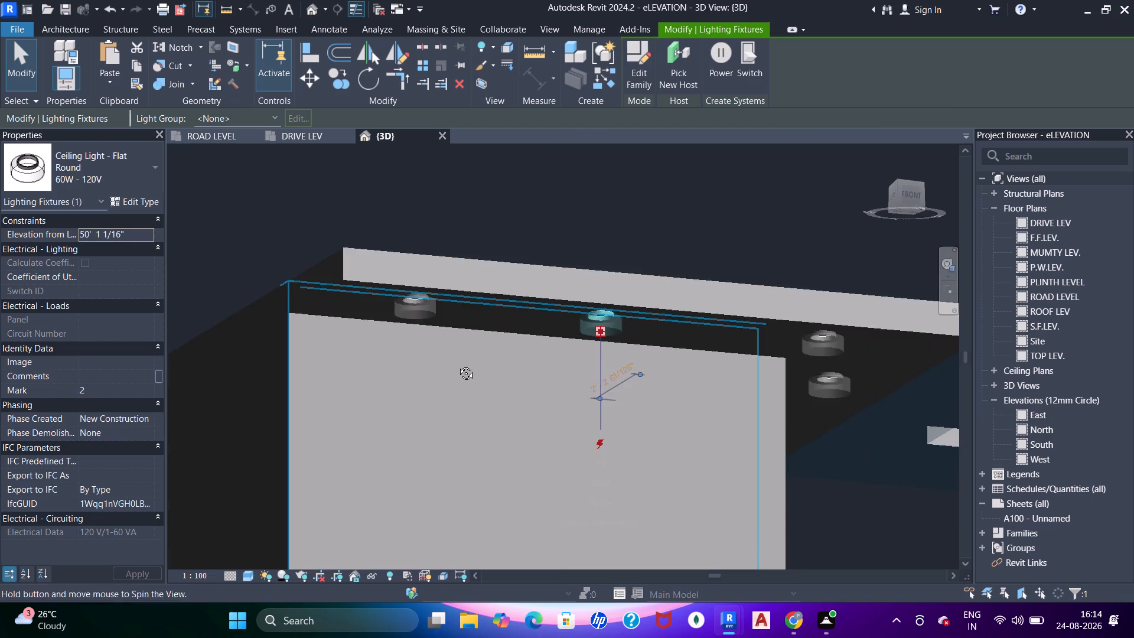
middle_click_drag(646, 403, 618, 410, "shift")
middle_click_drag(649, 399, 505, 416)
middle_click_drag(737, 405, 693, 388, "shift")
middle_click_drag(714, 387, 376, 389)
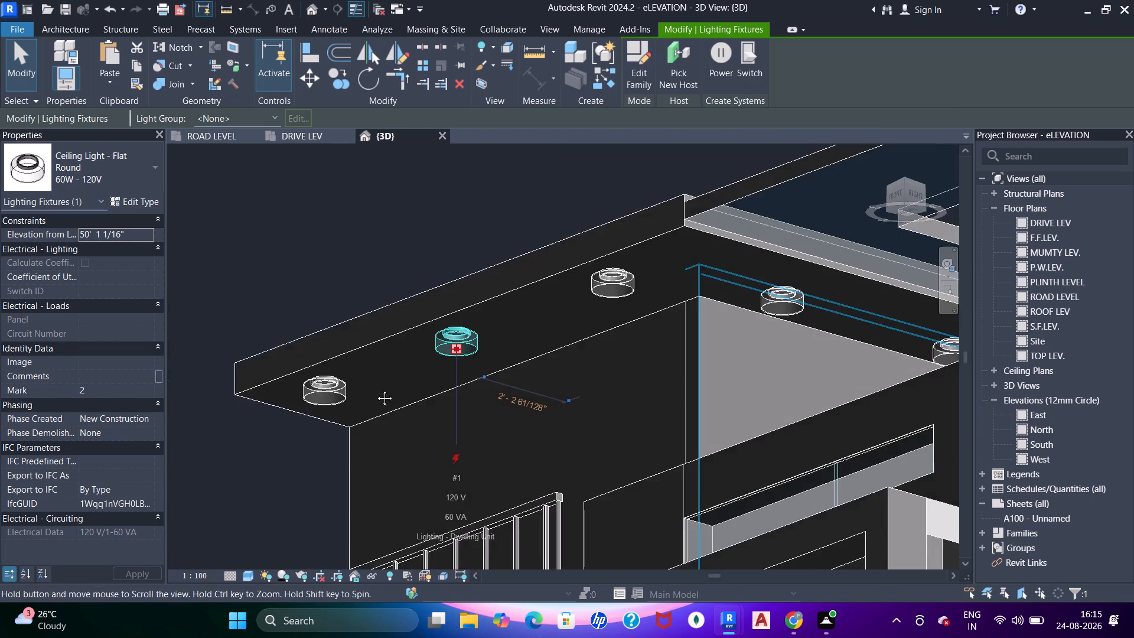
middle_click_drag(376, 389, 341, 389)
scroll(584, 337, "down", 5)
middle_click_drag(620, 344, 538, 389, "shift")
scroll(584, 310, "up", 5)
middle_click_drag(576, 318, 555, 305, "shift")
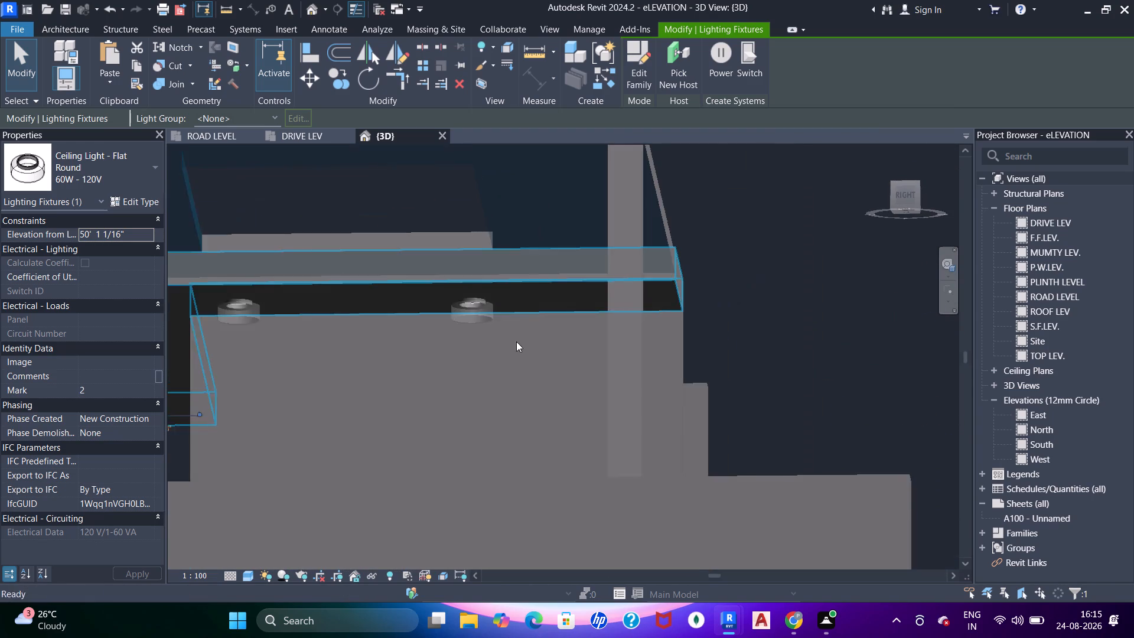
middle_click_drag(519, 347, 699, 412)
scroll(652, 395, "up", 3)
left_click(646, 377)
key("Left")
key("Left")
key("Left")
key("Left")
key("Left")
key("Left")
key("Left")
key("Left")
key("Left")
key("Left")
key("Left")
key("Left")
key("Left")
key("Left")
key("Left")
key("Left")
key("Left")
key("Left")
key("Left")
key("Left")
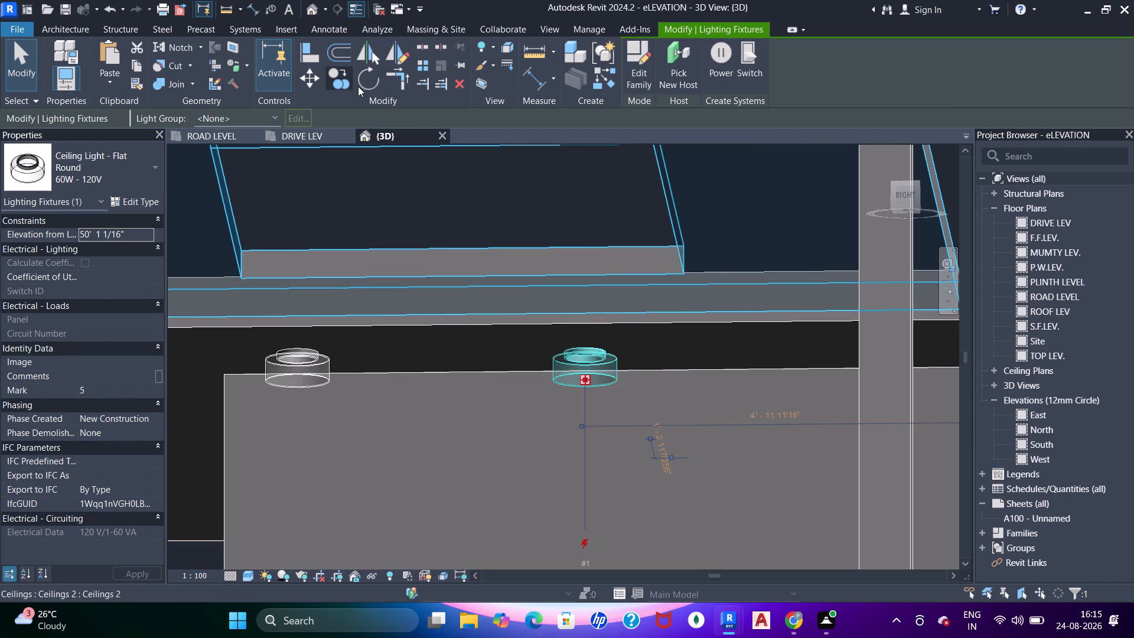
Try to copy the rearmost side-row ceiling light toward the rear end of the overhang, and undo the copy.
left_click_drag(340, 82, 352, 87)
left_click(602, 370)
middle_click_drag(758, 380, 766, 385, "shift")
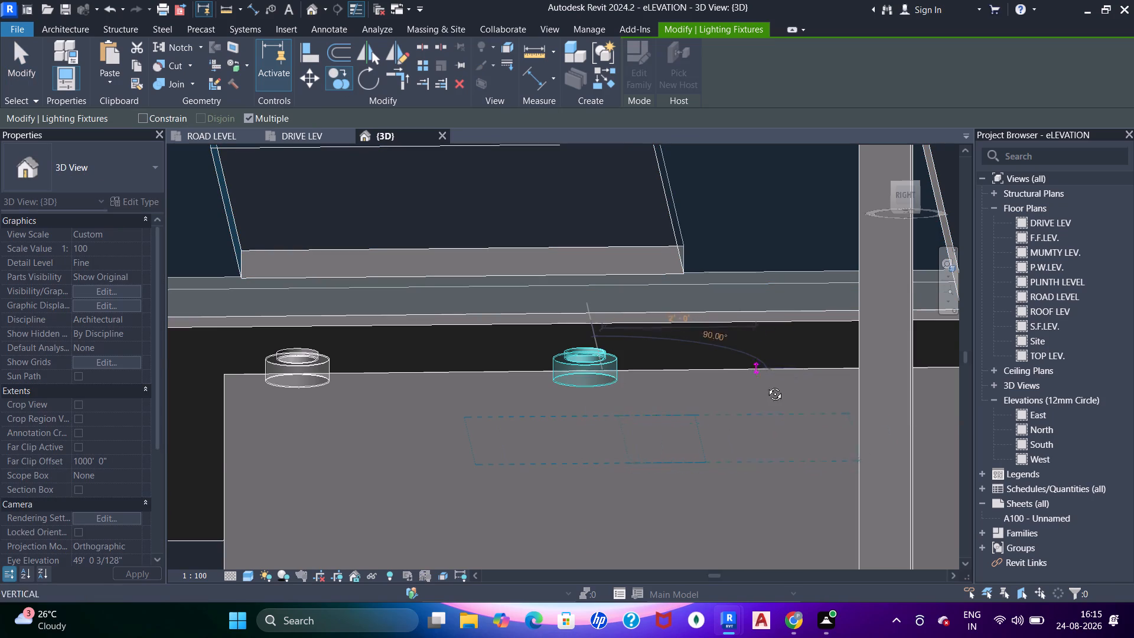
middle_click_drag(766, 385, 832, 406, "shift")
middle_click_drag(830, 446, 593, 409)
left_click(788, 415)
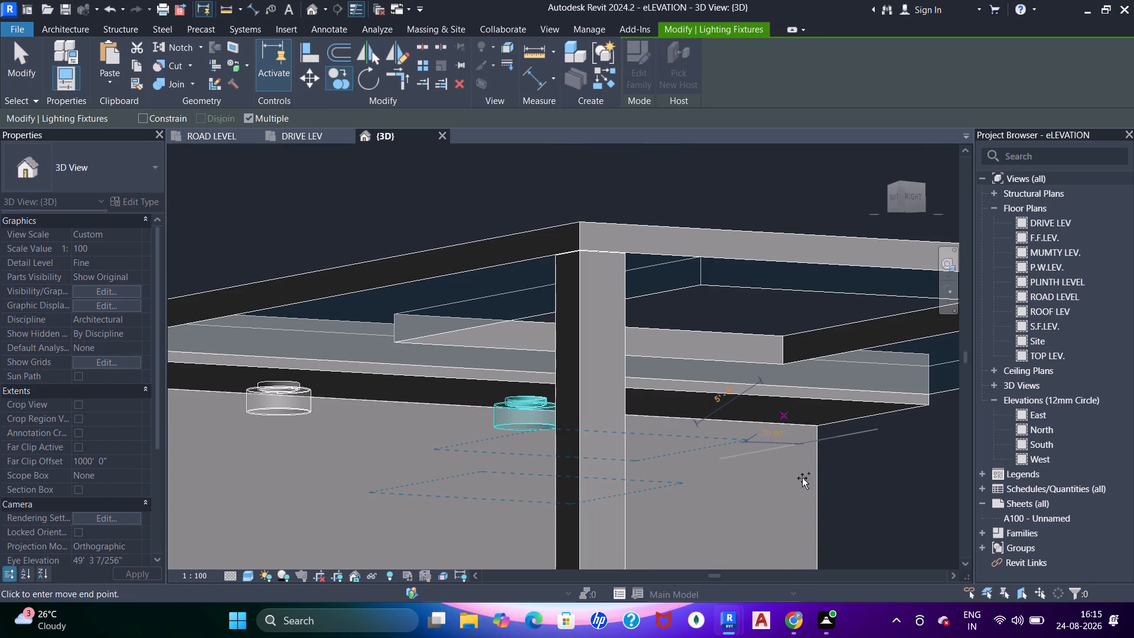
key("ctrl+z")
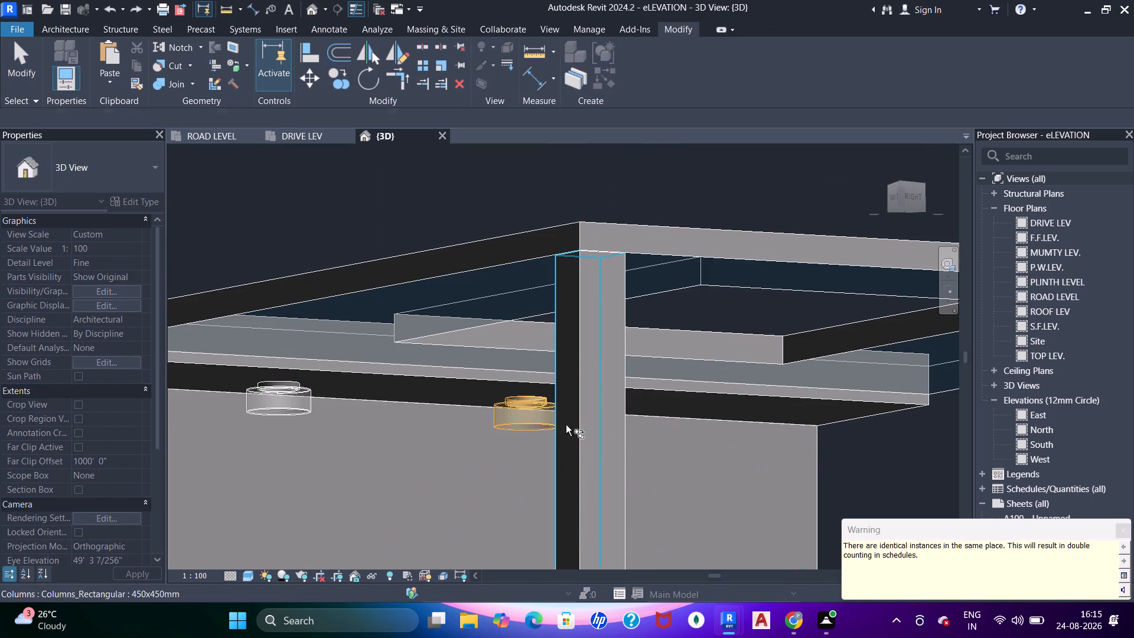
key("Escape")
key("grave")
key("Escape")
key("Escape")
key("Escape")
Place another Ceiling Light - Flat Round 60W - 120V component under the side overhang near its rear end.
left_click(66, 21)
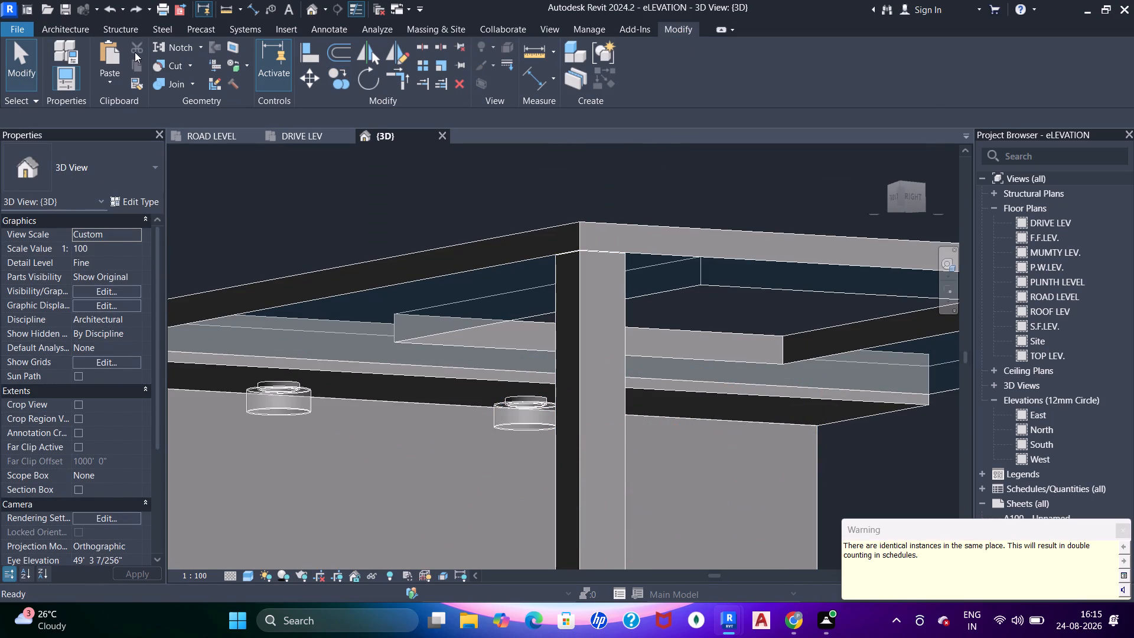
left_click(58, 28)
left_click(161, 56)
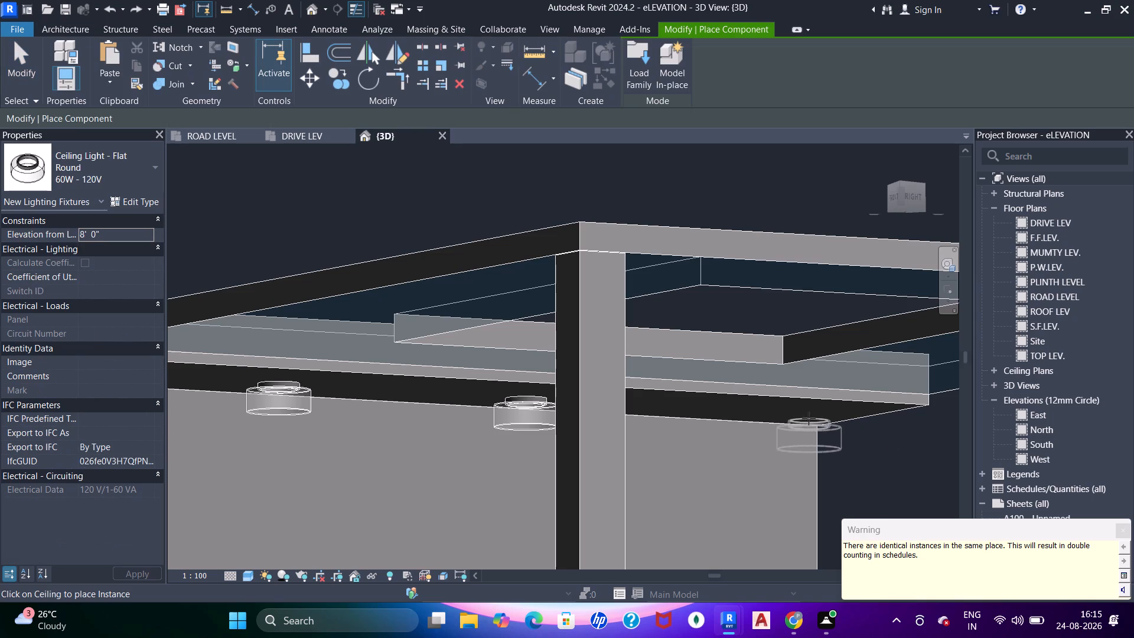
left_click(805, 416)
key("Escape")
key("Escape")
From the Back view, nudge the newly placed rear ceiling light away from the wall toward the middle of the side overhang.
scroll(775, 415, "down", 5)
middle_click_drag(790, 419, 506, 428, "shift")
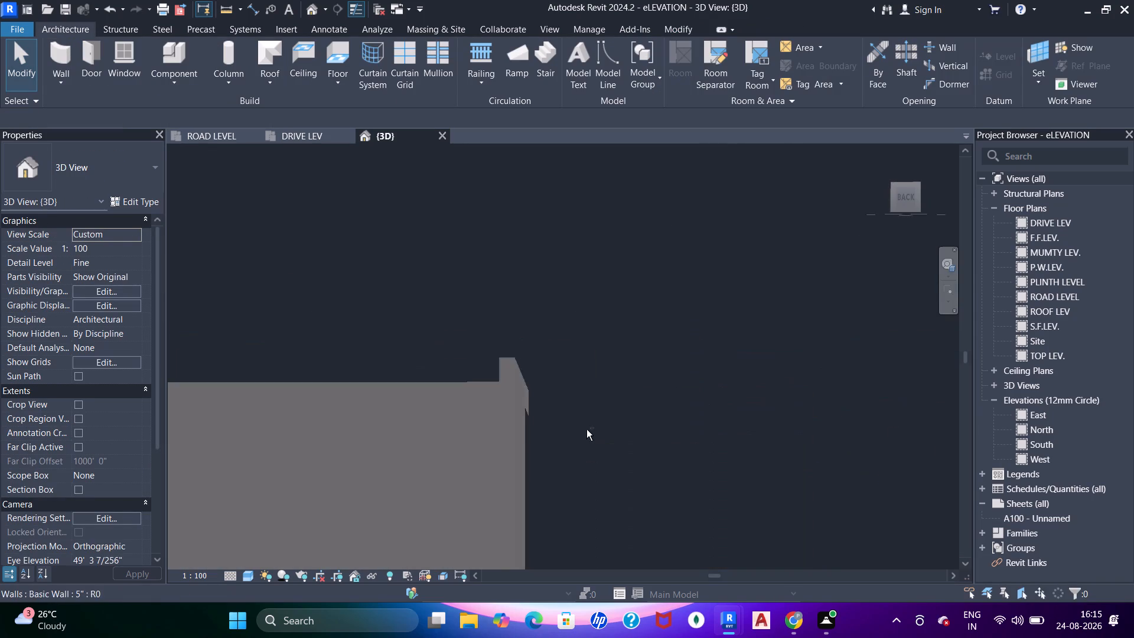
middle_click_drag(586, 429, 565, 429, "shift")
scroll(533, 393, "down", 6)
middle_click_drag(487, 410, 718, 389)
scroll(494, 423, "up", 1, "shift")
middle_click_drag(494, 423, 513, 428, "shift")
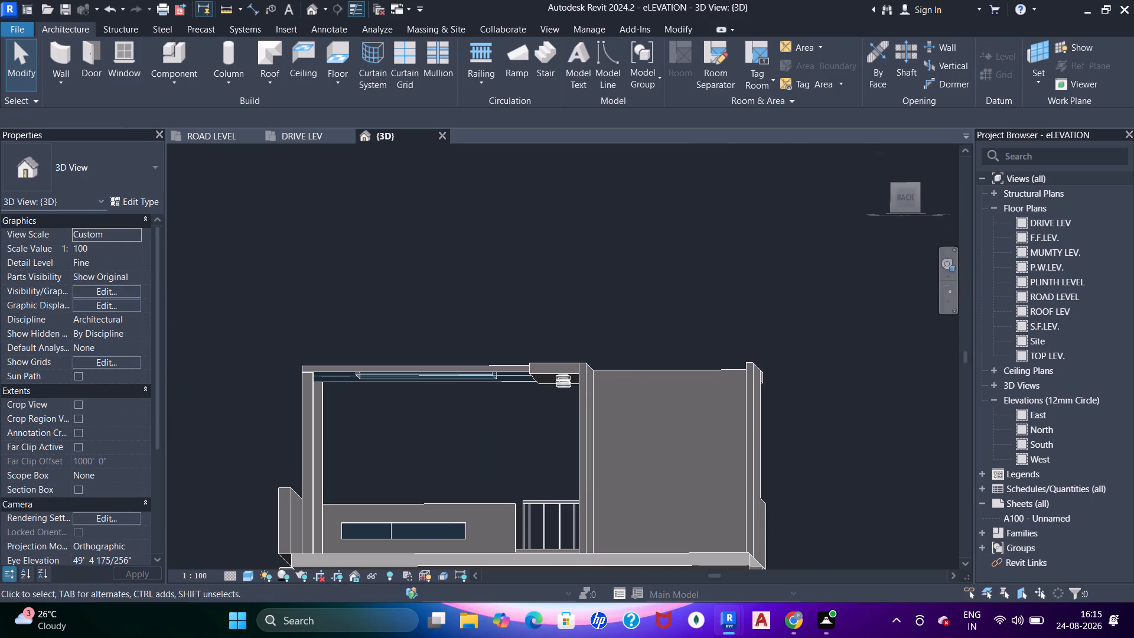
left_click(898, 193)
scroll(673, 247, "up", 10)
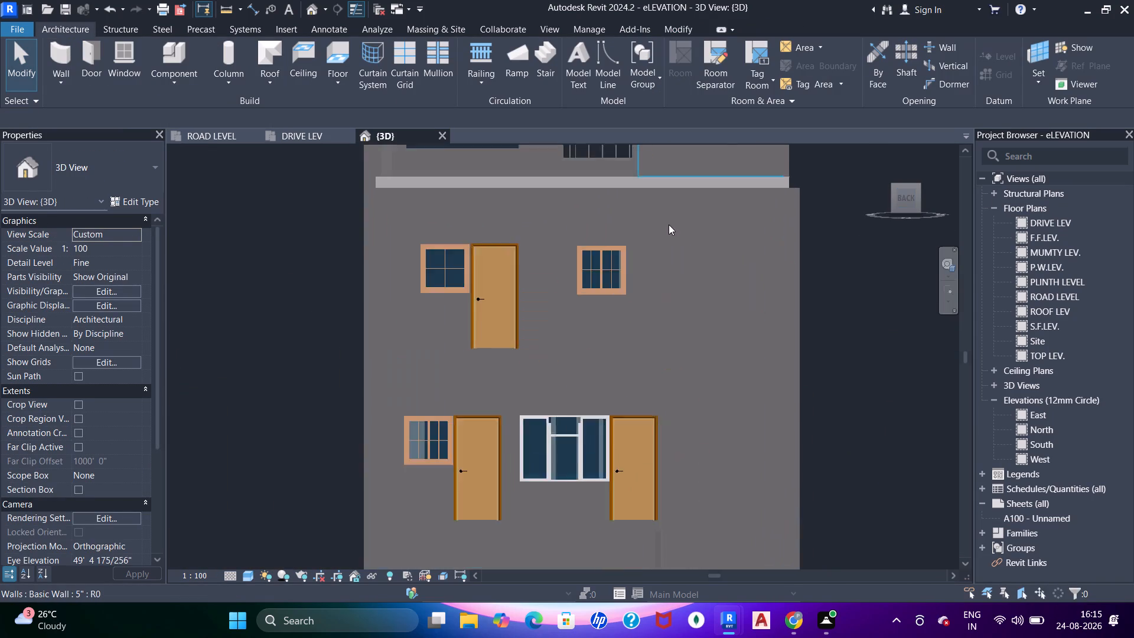
middle_click_drag(633, 223, 682, 601)
scroll(634, 224, "up", 1)
scroll(673, 476, "down", 6)
middle_click_drag(711, 410, 700, 490)
scroll(692, 435, "up", 10)
middle_click_drag(679, 357, 687, 372)
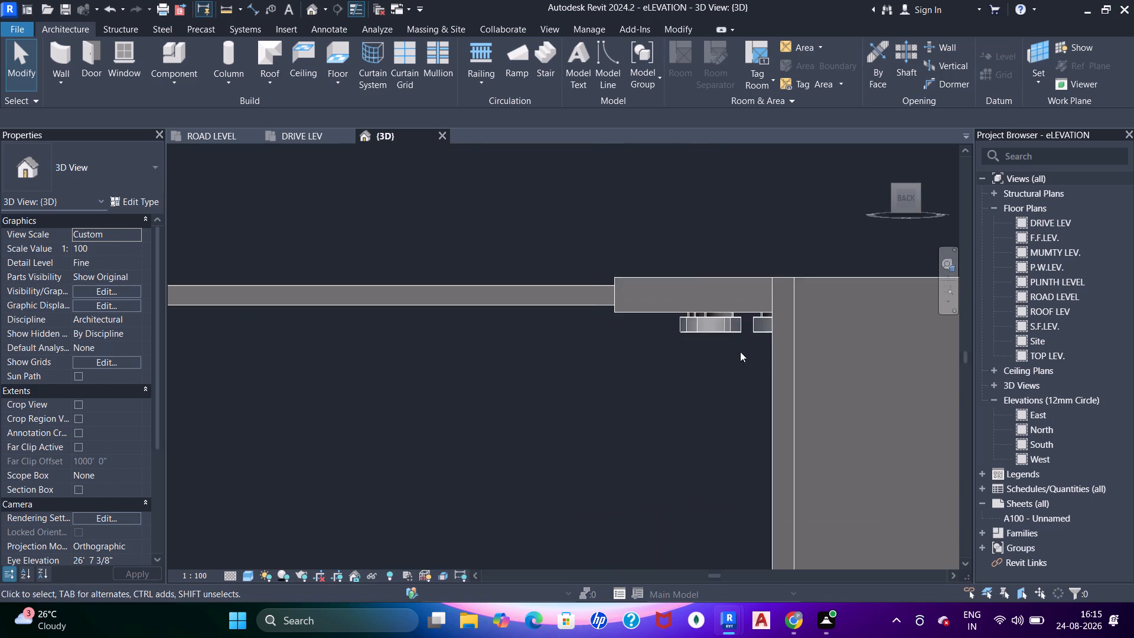
scroll(740, 351, "up", 5)
middle_click(763, 352, "shift")
middle_click(758, 341, "shift")
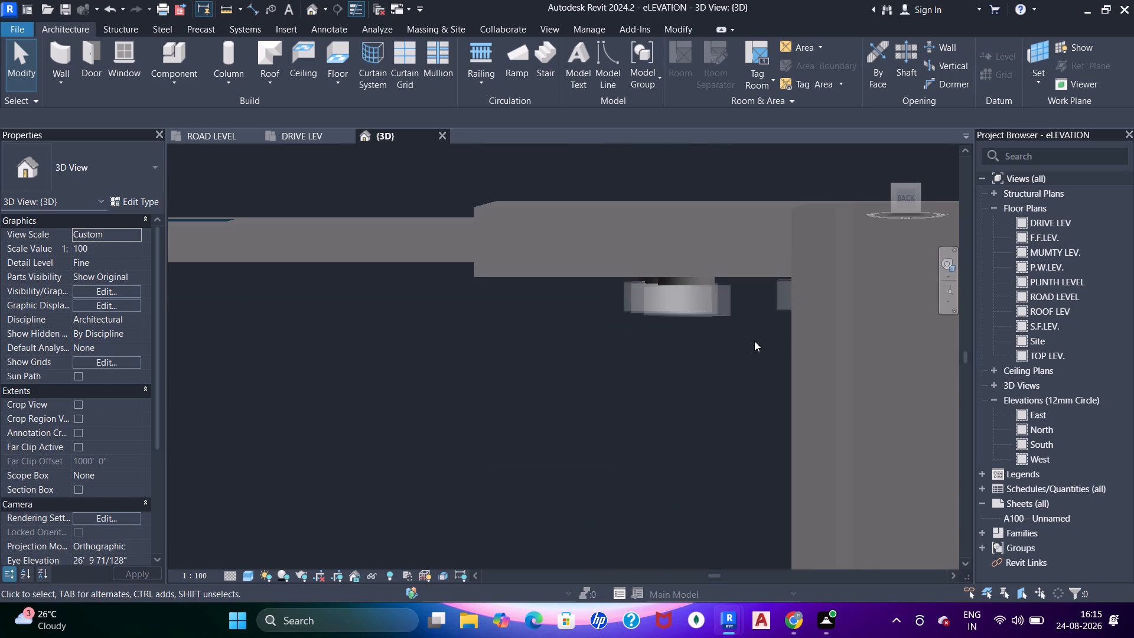
middle_click_drag(754, 341, 748, 339, "shift")
middle_click(748, 344, "shift")
left_click(672, 318)
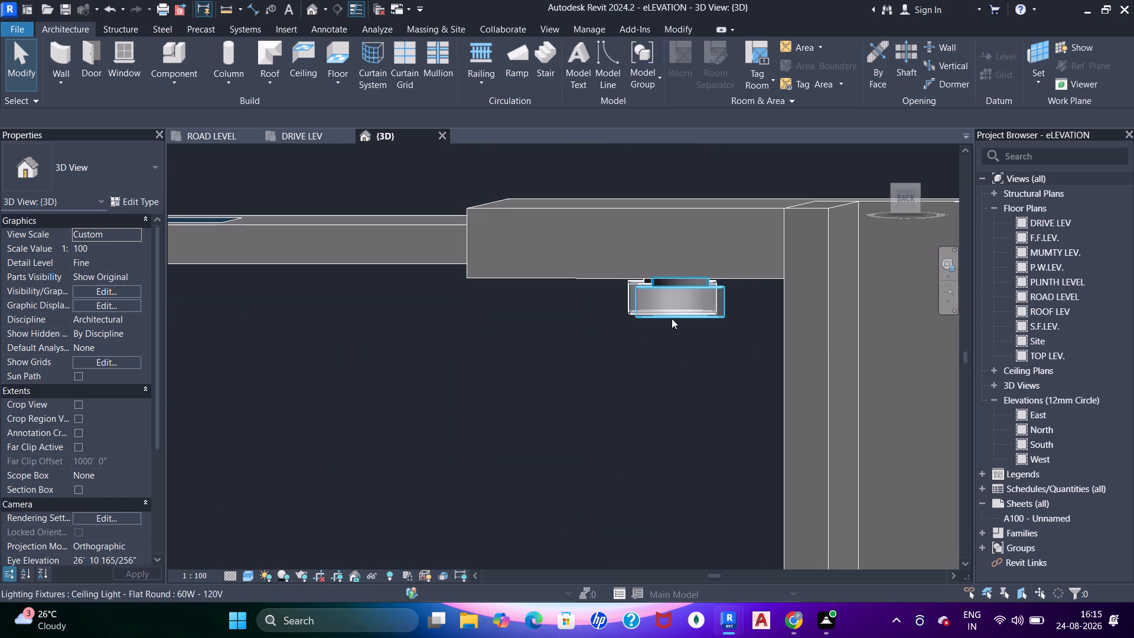
key("Left")
key("Left")
key("Left")
key("Left")
key("Left")
key("Left")
key("Left")
key("Left")
key("Left")
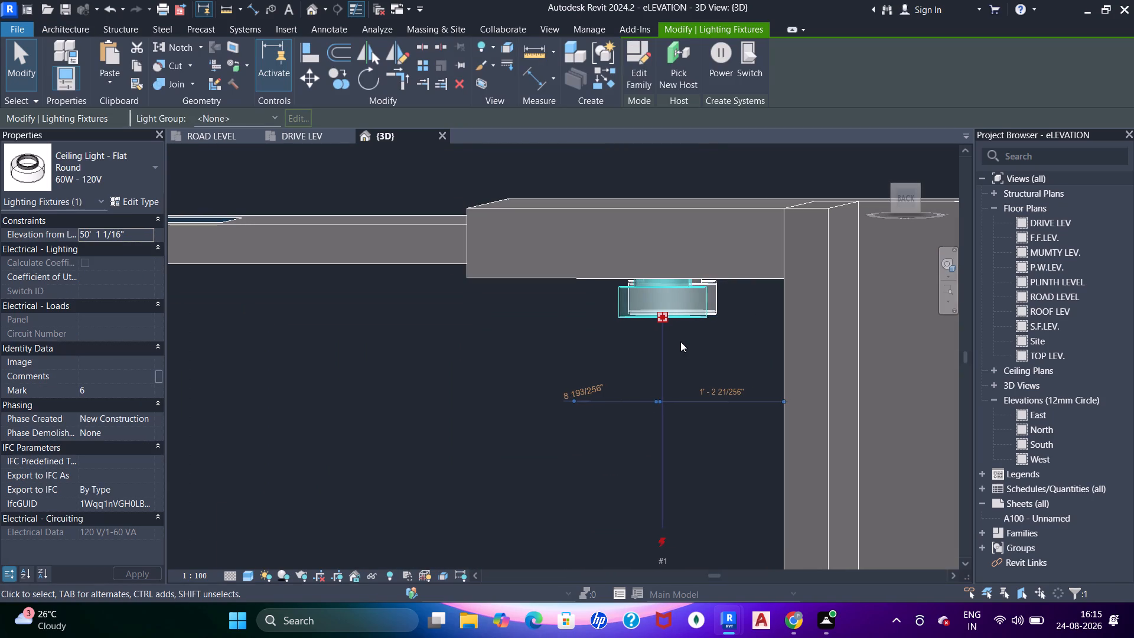
key("Left")
key("Left")
key("Left")
key("Left")
key("Left")
key("Left")
key("Left")
key("Left")
key("Left")
key("Left")
key("Left")
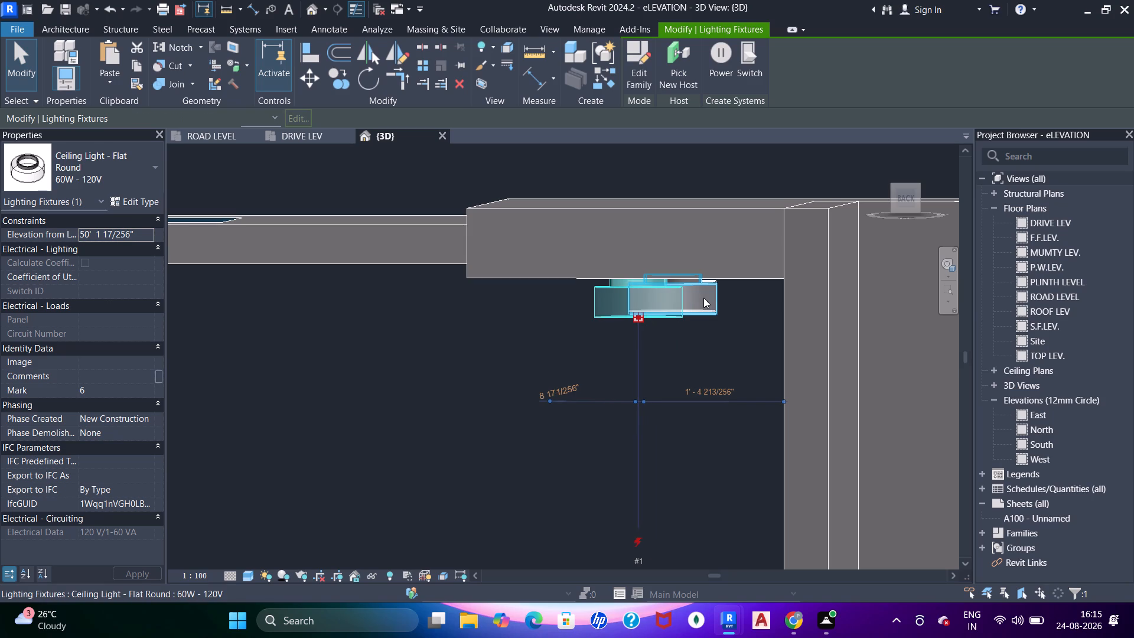
key("Left")
key("Left")
key("Left")
Nudge the middle side-row ceiling light outward to about 1' 7 1/4" from the wall, in line with the rear light.
left_click(700, 304)
key("Left")
key("Left")
key("Left")
key("Left")
key("Left")
key("Left")
key("Left")
key("Left")
key("Left")
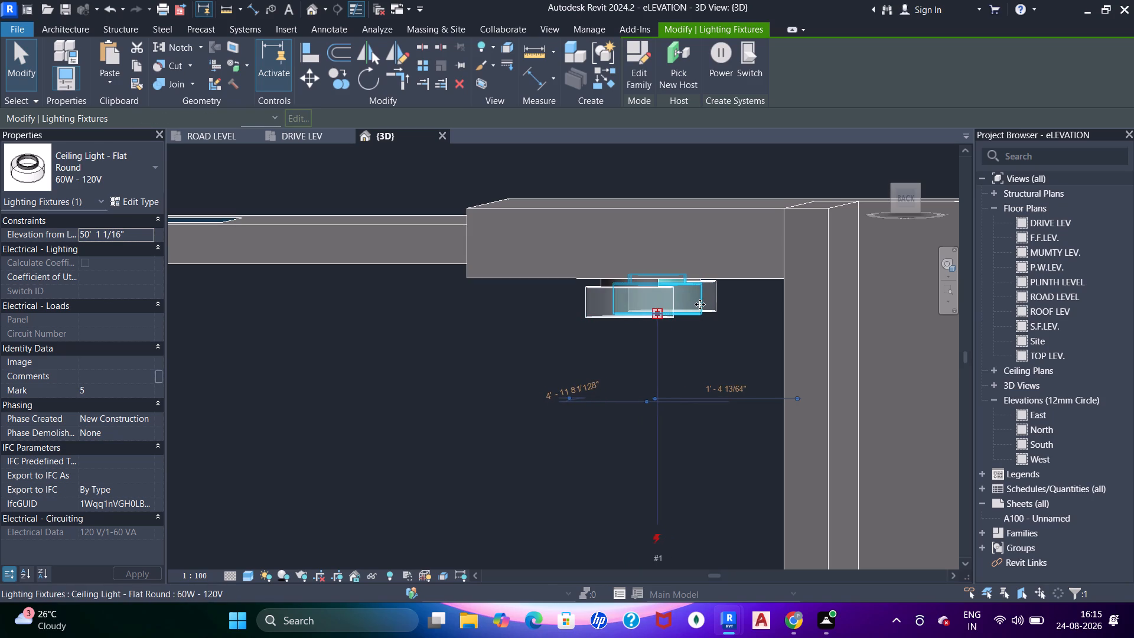
key("Left")
key("Left")
key("Left")
key("Left")
key("Left")
key("Left")
key("Left")
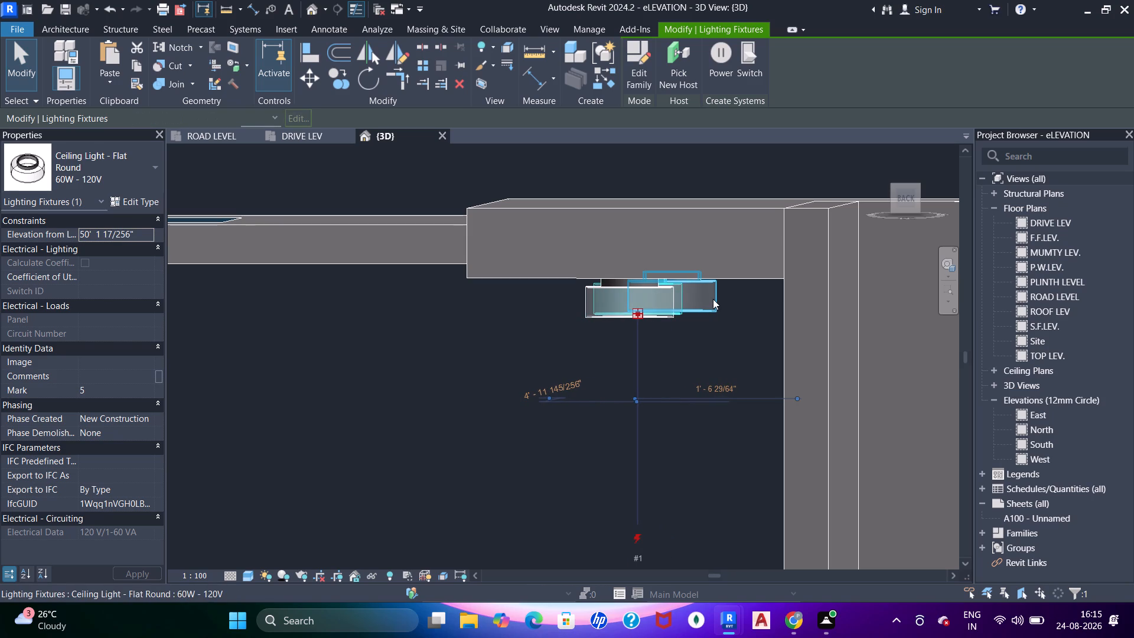
key("Left")
key("Left")
key("Left")
key("Left")
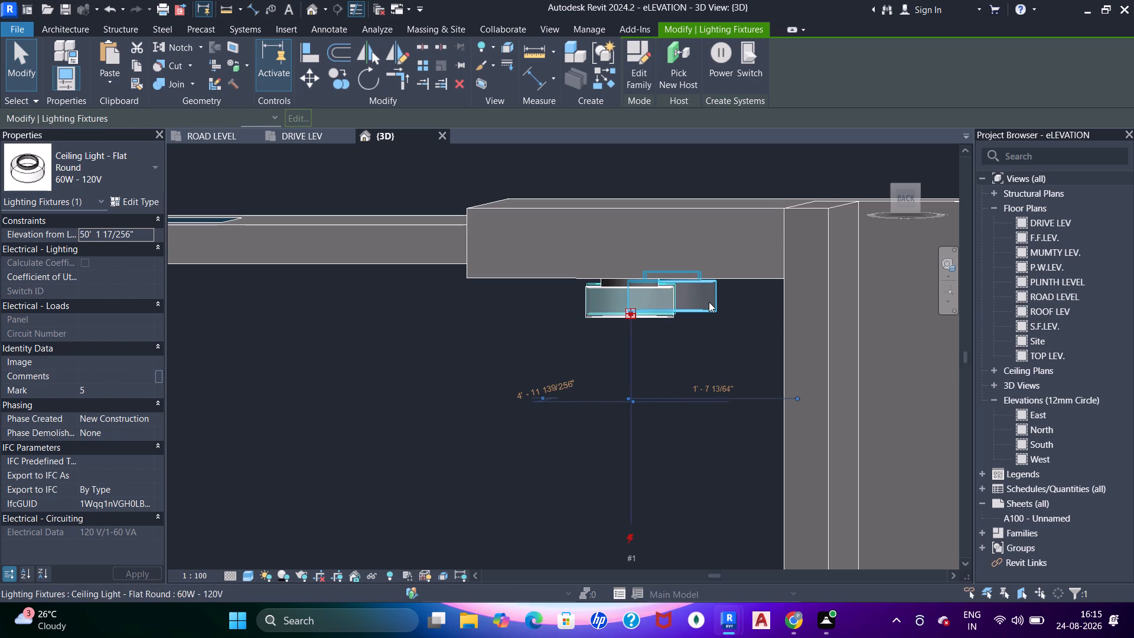
Nudge the remaining side-row light nearest the front corner outward to about 1' 8 5/8" from the wall, aligning it with the other two.
left_click(709, 302)
key("Left")
key("Left")
key("Left")
key("Left")
key("Left")
key("Left")
key("Left")
key("Left")
key("Left")
key("Left")
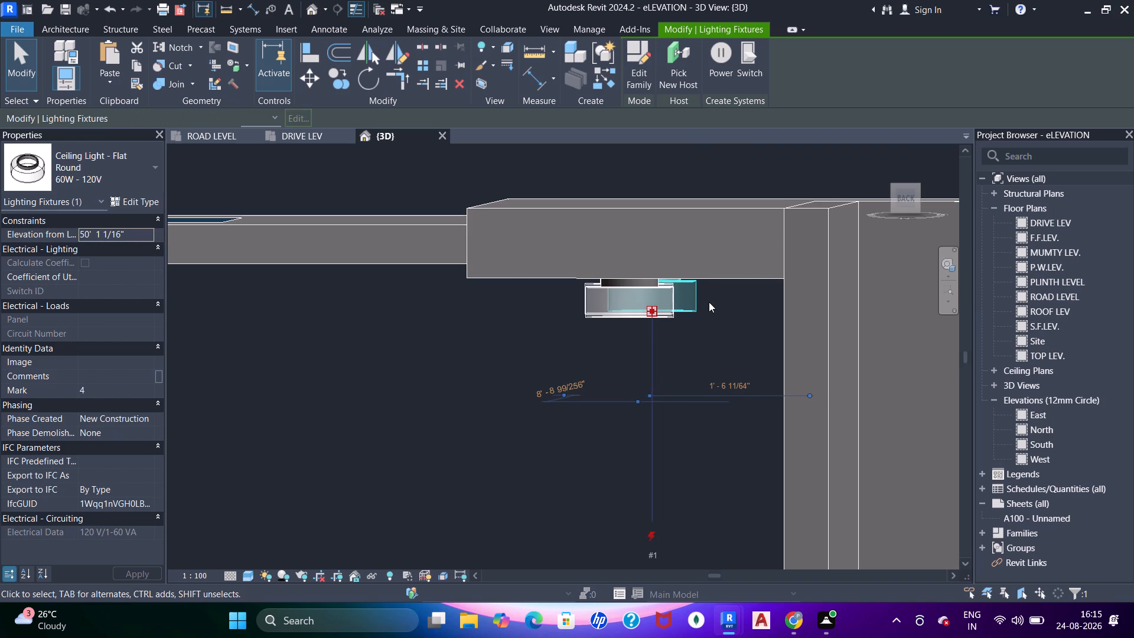
key("Left")
key("Left")
key("Left")
key("Left")
key("Left")
key("Left")
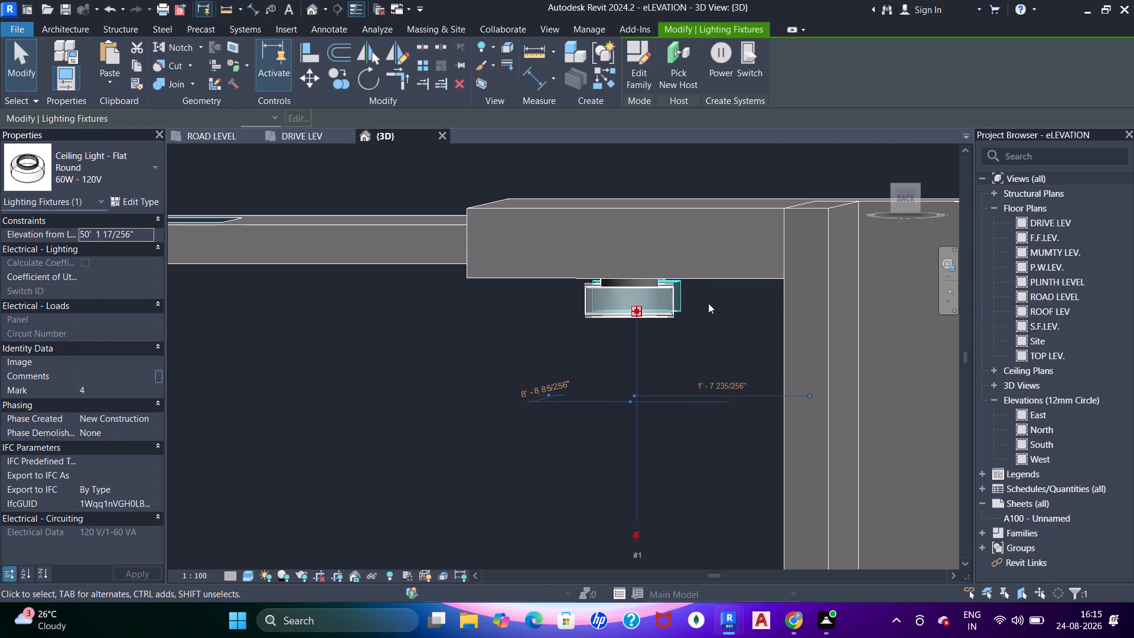
key("Left")
key("Left")
key("Left")
scroll(692, 312, "down", 2)
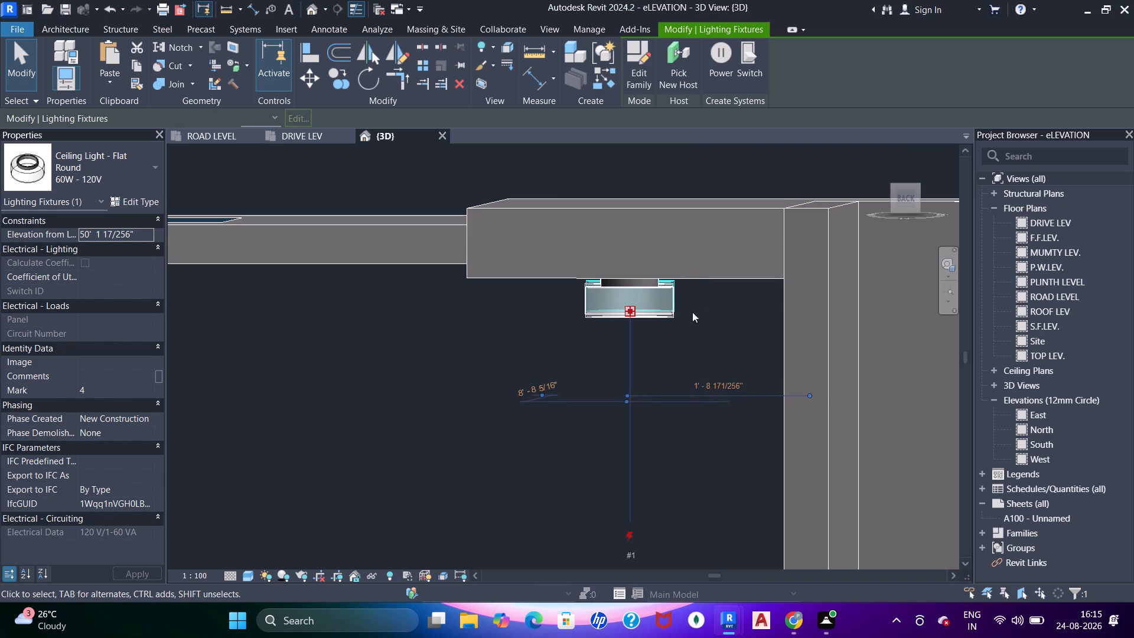
Examine the front and side rows of ceiling lights under the upper overhang from several angles.
scroll(692, 312, "down", 4)
middle_click_drag(625, 368, 721, 353, "shift")
key("shift+Escape")
scroll(687, 373, "down", 5)
middle_click_drag(618, 403, 801, 344, "shift")
middle_click_drag(682, 385, 761, 401, "shift")
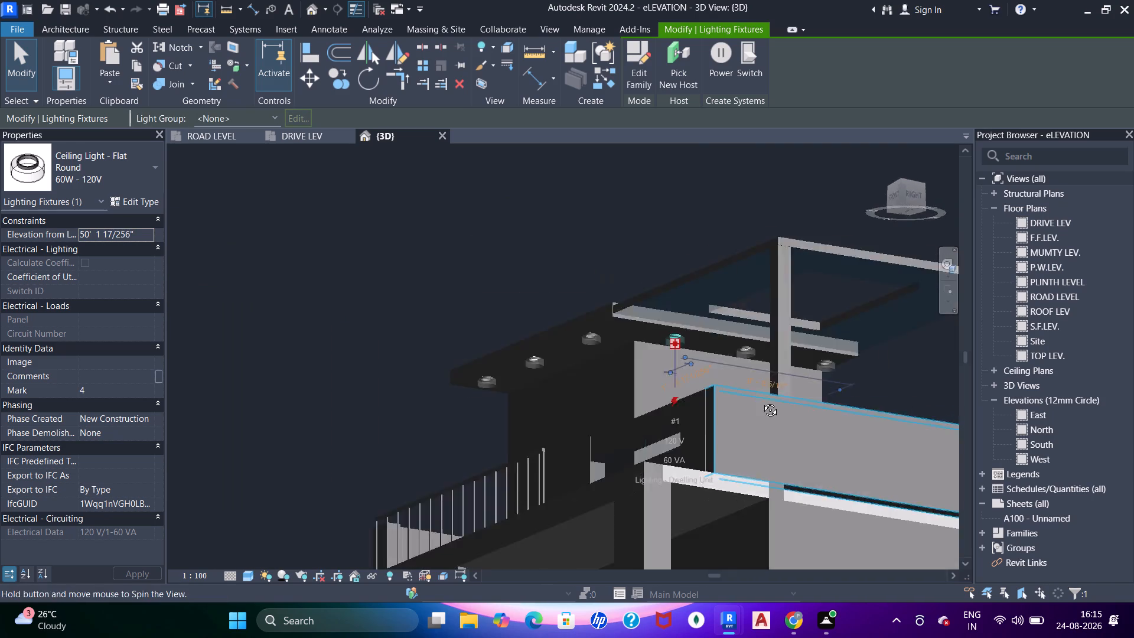
middle_click_drag(761, 401, 802, 386, "shift")
middle_click_drag(742, 395, 757, 402, "shift")
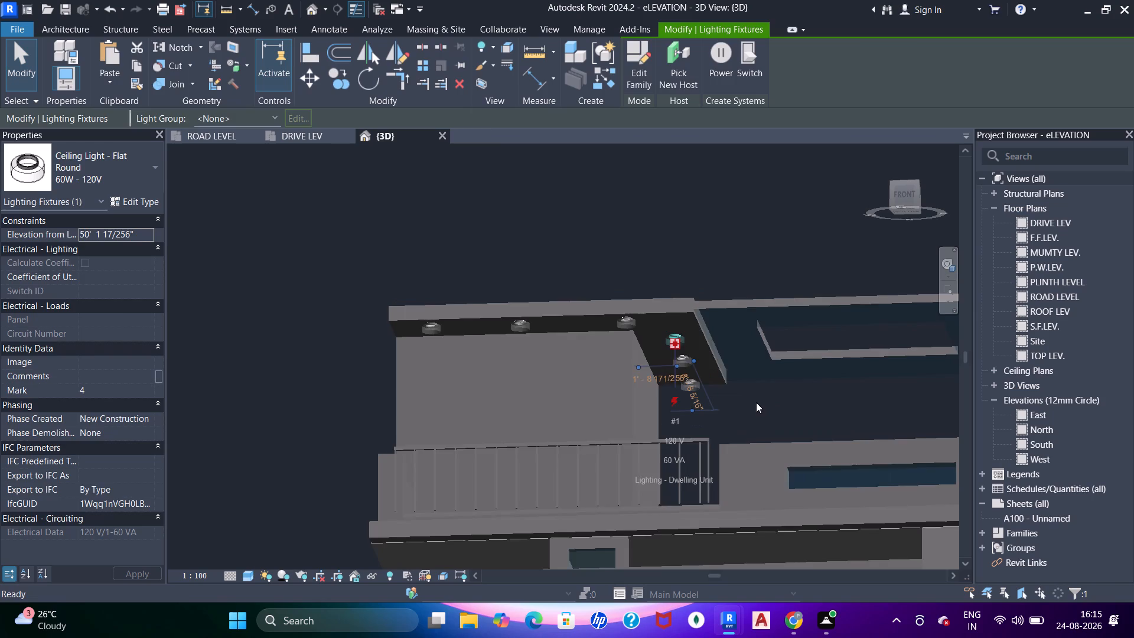
key("Escape")
middle_click_drag(715, 343, 738, 327, "shift")
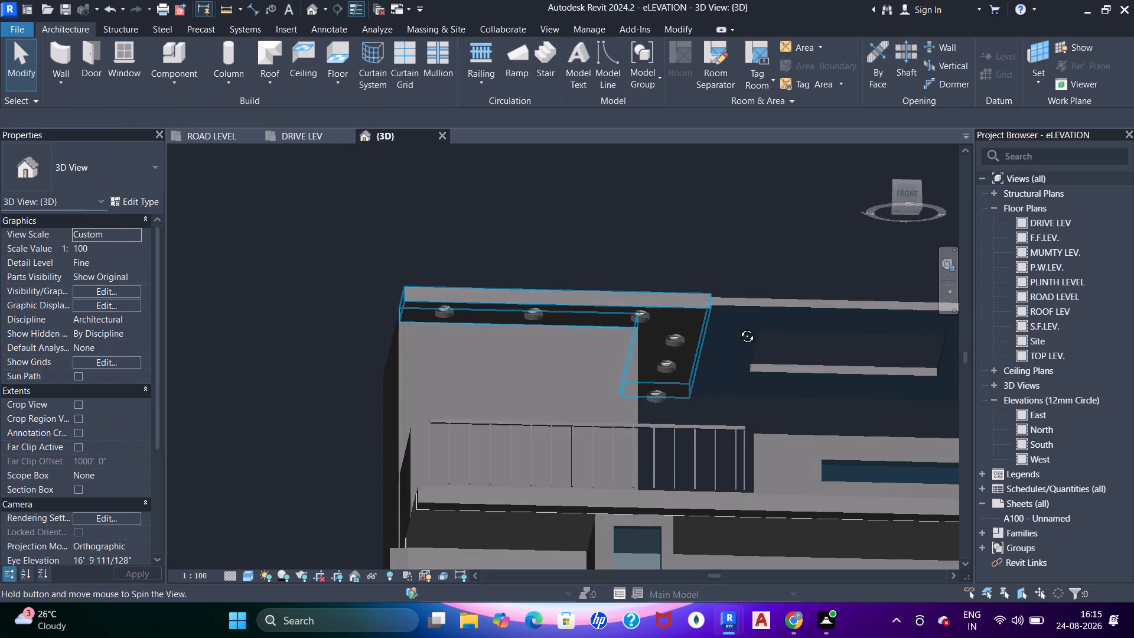
middle_click_drag(738, 327, 650, 401, "shift")
scroll(641, 382, "down", 6)
middle_click_drag(608, 395, 745, 463, "shift")
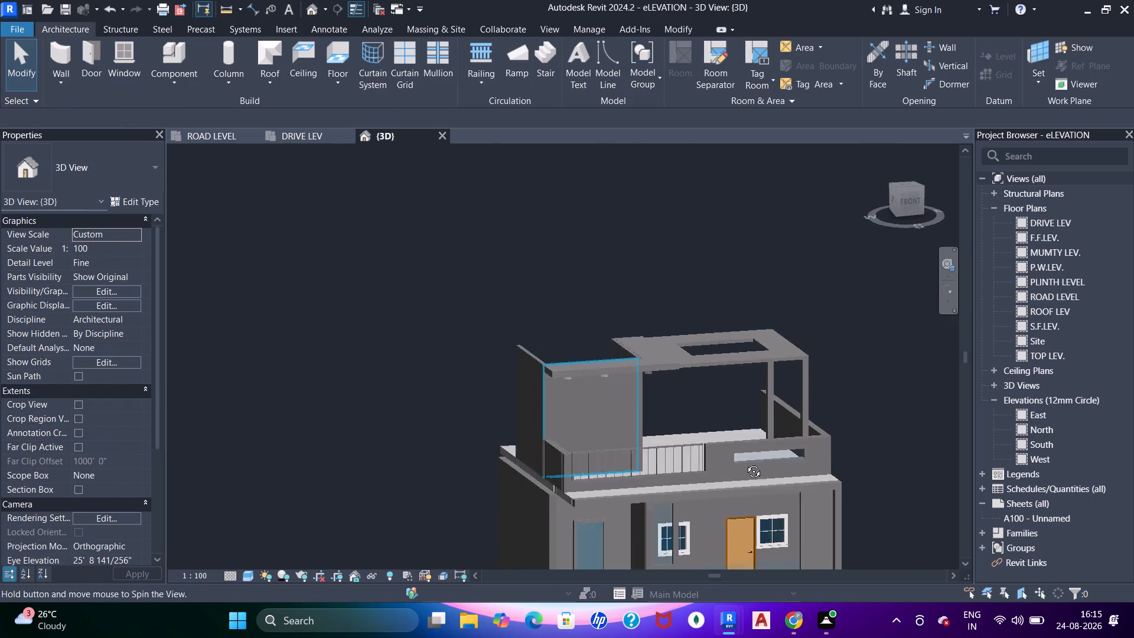
middle_click_drag(745, 463, 765, 493, "shift")
scroll(457, 324, "up", 6)
scroll(464, 320, "down", 7)
middle_click_drag(607, 395, 573, 379, "shift")
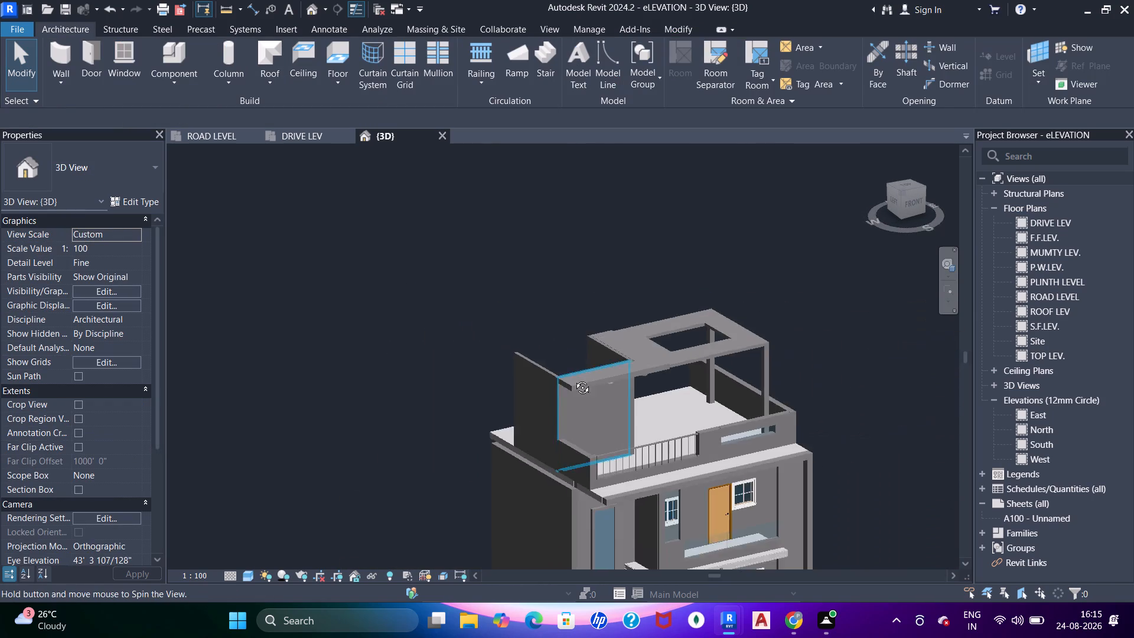
middle_click_drag(573, 379, 537, 357, "shift")
scroll(677, 412, "up", 1)
middle_click_drag(654, 410, 579, 349, "shift")
scroll(572, 343, "up", 5)
middle_click_drag(676, 427, 669, 401, "shift")
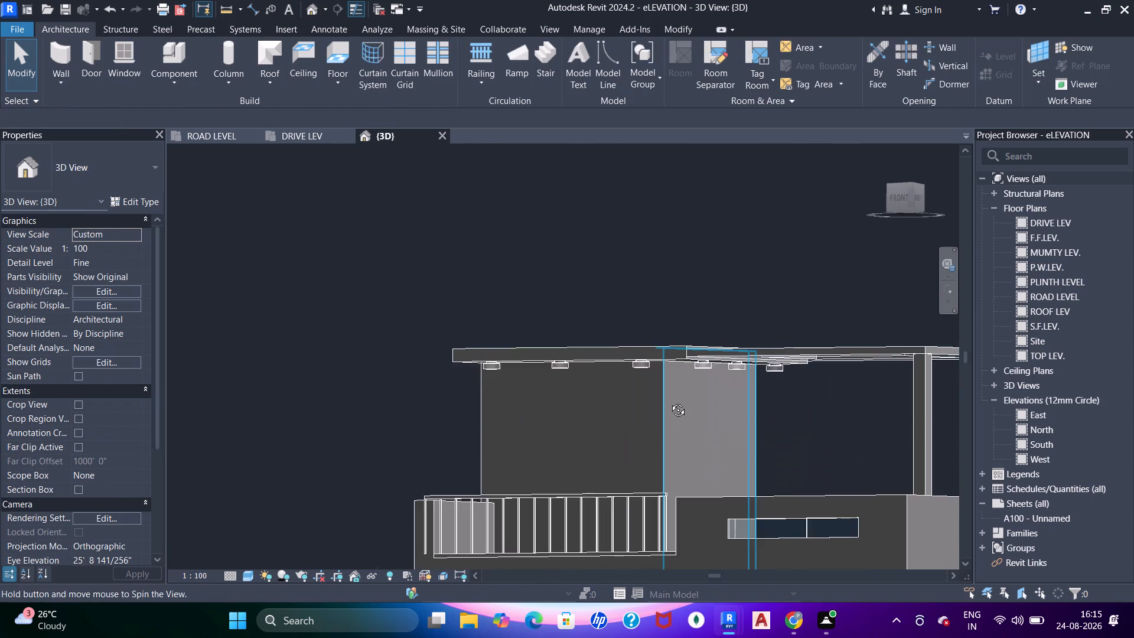
middle_click_drag(669, 401, 672, 376, "shift")
scroll(676, 375, "up", 6)
scroll(706, 406, "down", 2)
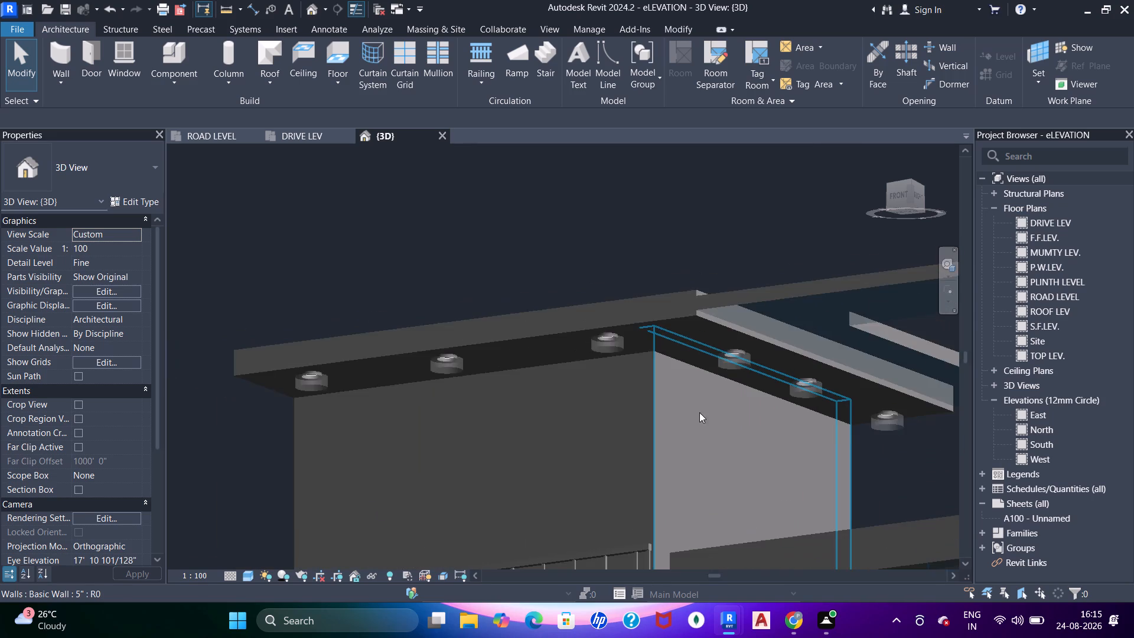
scroll(699, 412, "down", 4)
middle_click_drag(699, 416, 625, 334)
scroll(633, 334, "up", 4)
Inspect the terrace's 5" side wall, roof slab and front railing from around the building.
left_click(634, 334)
middle_click_drag(664, 351, 687, 455, "shift")
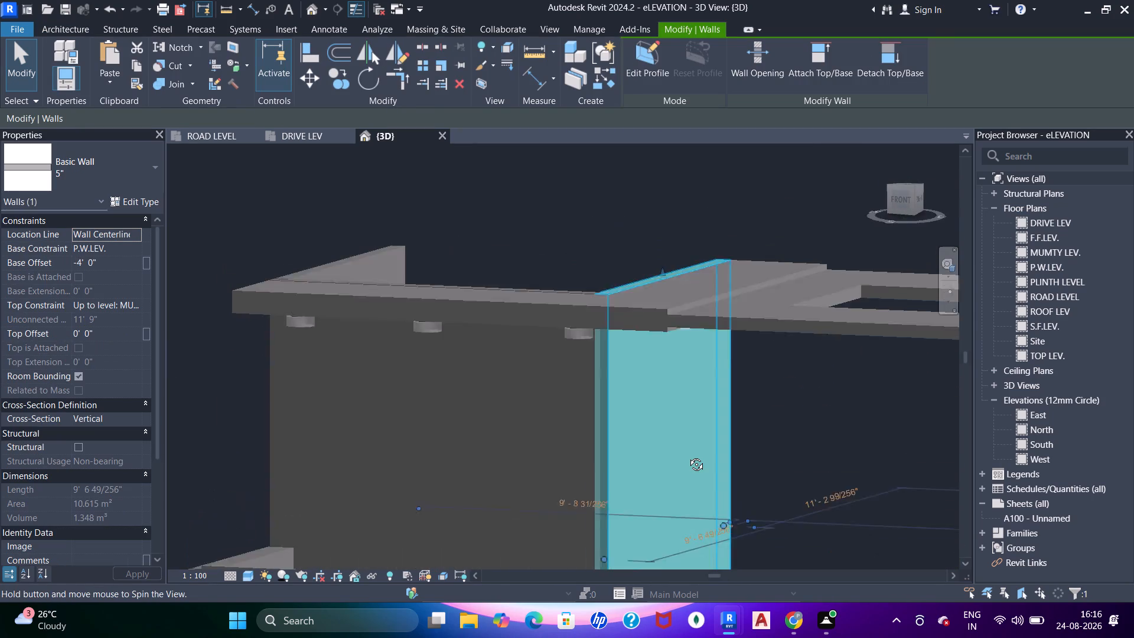
middle_click_drag(687, 455, 689, 405, "shift")
middle_click_drag(679, 336, 647, 453, "shift")
scroll(646, 453, "up", 1, "shift")
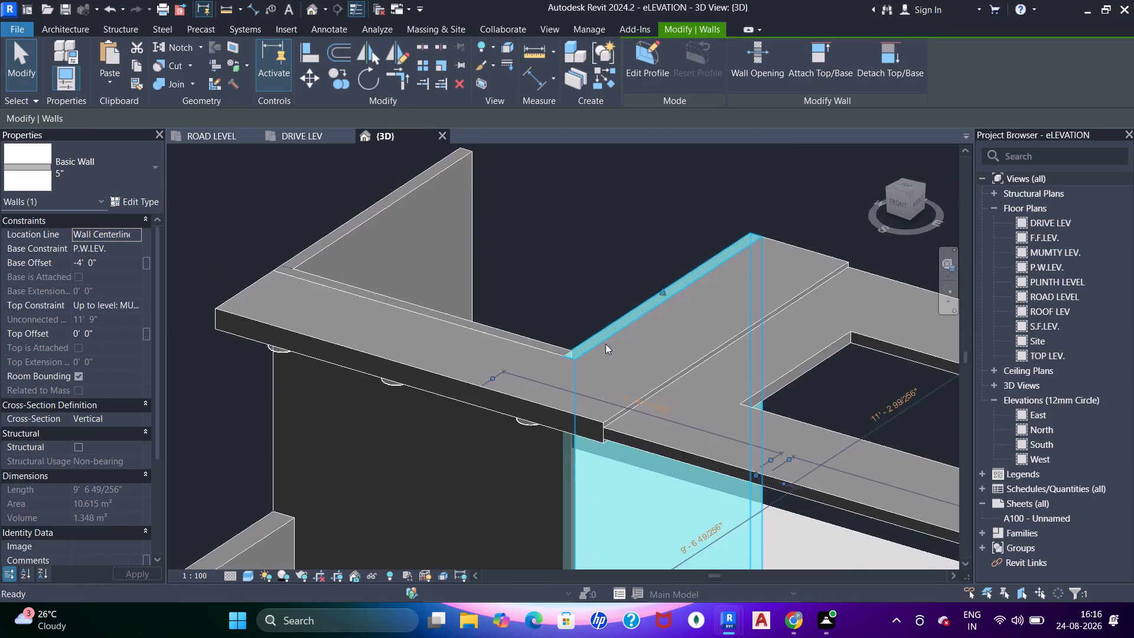
scroll(605, 344, "down", 4)
middle_click_drag(611, 396, 637, 287)
middle_click_drag(633, 405, 737, 377, "shift")
middle_click_drag(637, 396, 738, 427, "shift")
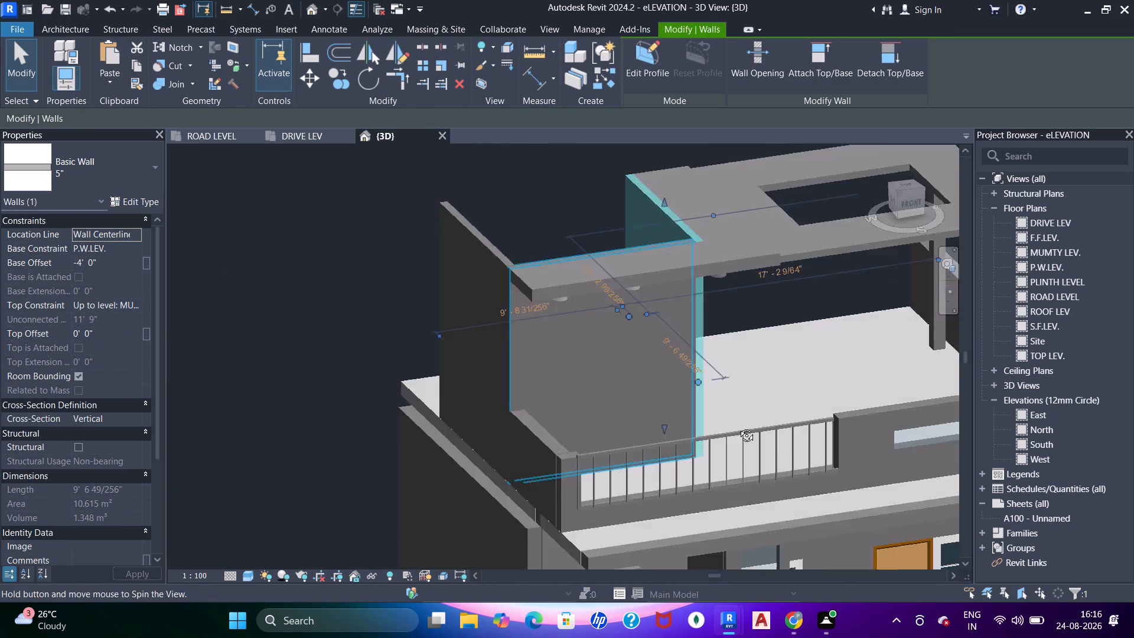
middle_click_drag(738, 427, 805, 433, "shift")
middle_click_drag(559, 431, 715, 358, "shift")
scroll(596, 346, "up", 1, "shift")
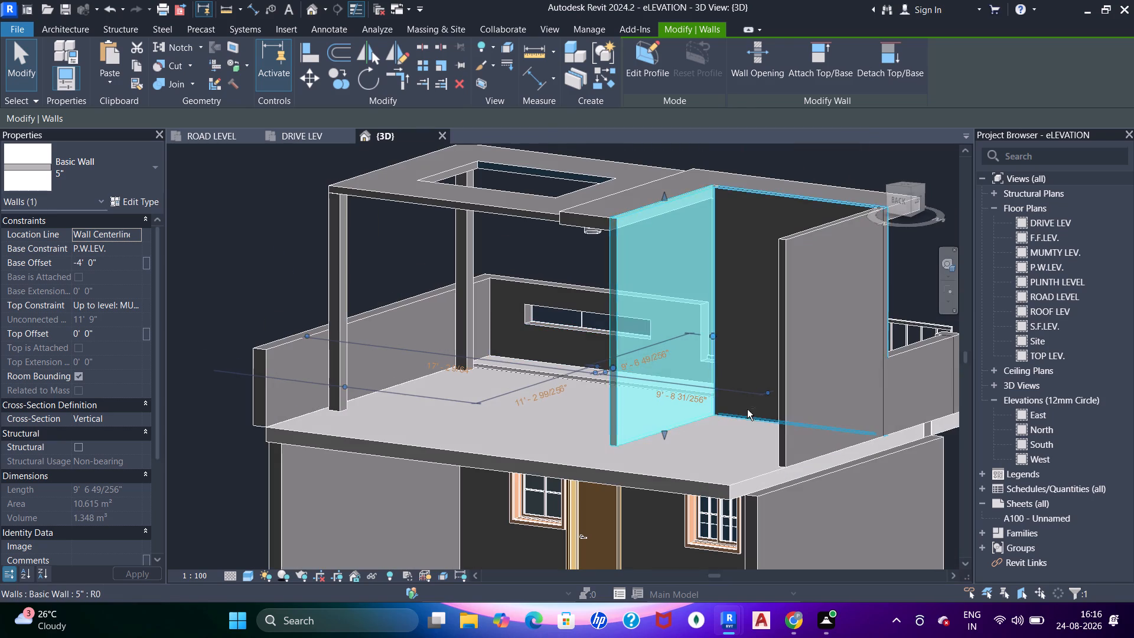
middle_click_drag(767, 409, 943, 416, "shift")
scroll(462, 268, "down", 5)
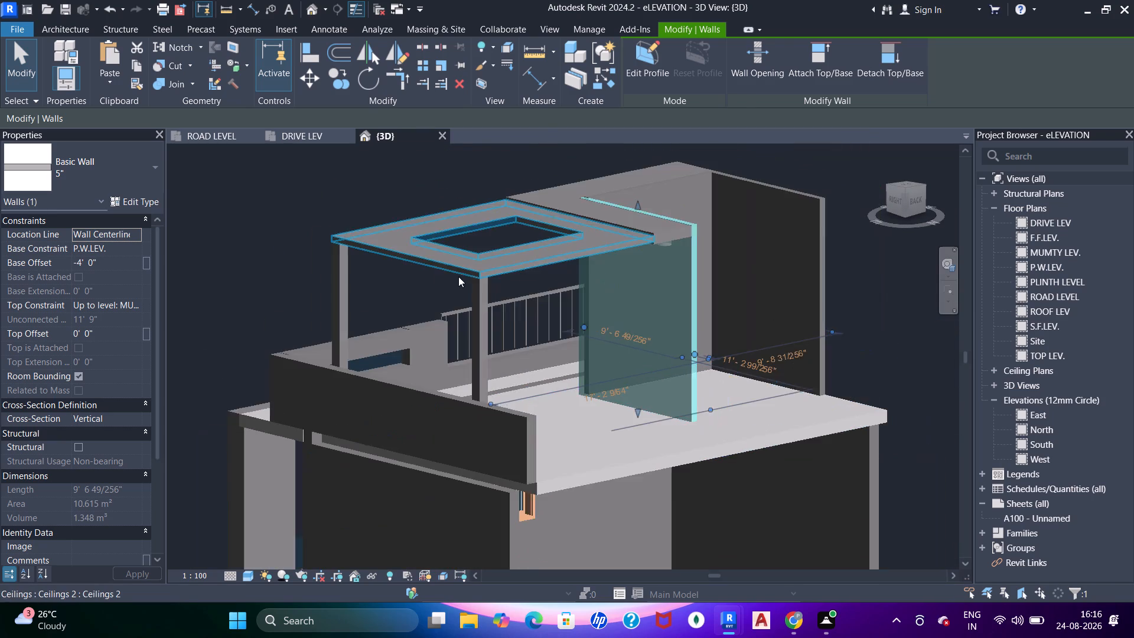
middle_click_drag(413, 277, 642, 255, "shift")
scroll(506, 302, "up", 6)
key("Escape")
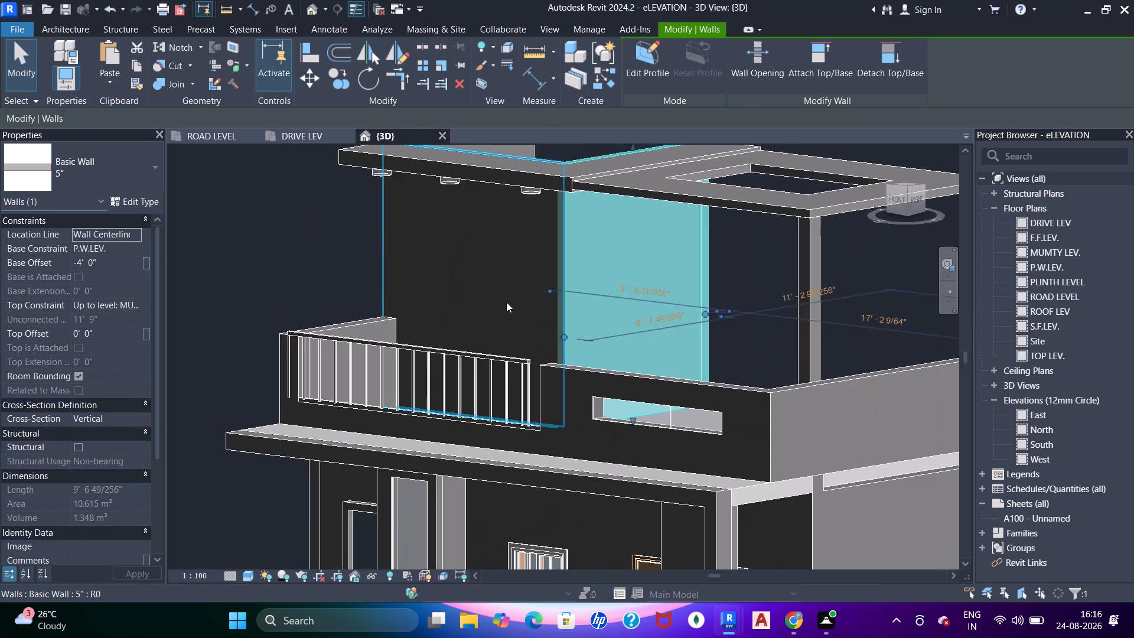
key("Escape")
key("Escape")
key("Escape")
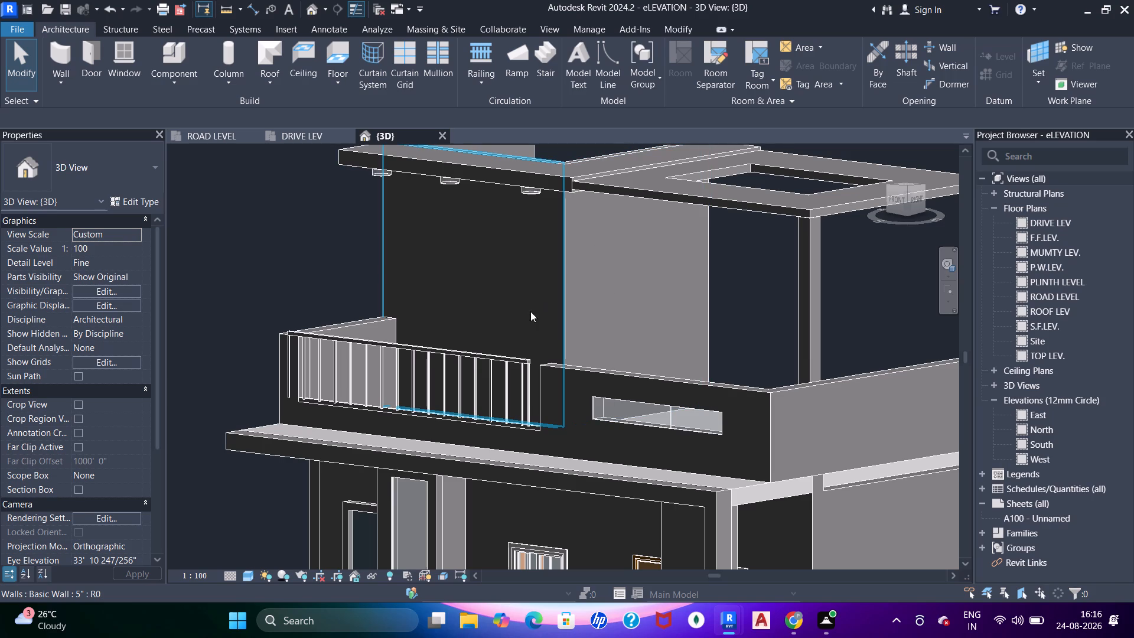
middle_click_drag(550, 308, 556, 318)
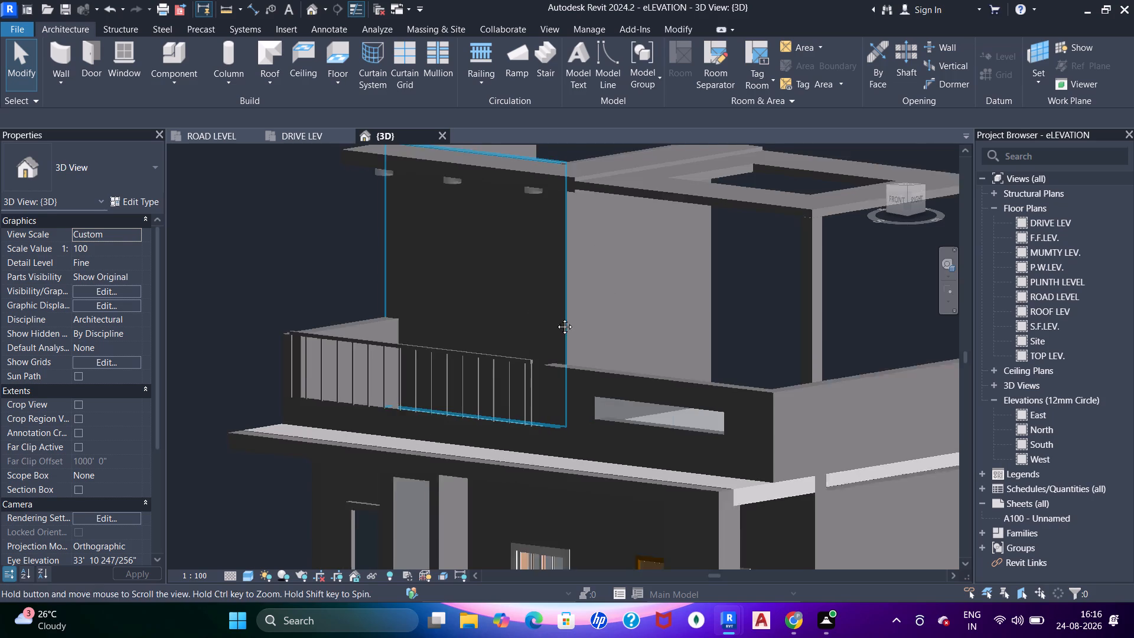
middle_click_drag(556, 318, 557, 340)
key("Escape")
key("Escape")
middle_click_drag(647, 352, 643, 301, "shift")
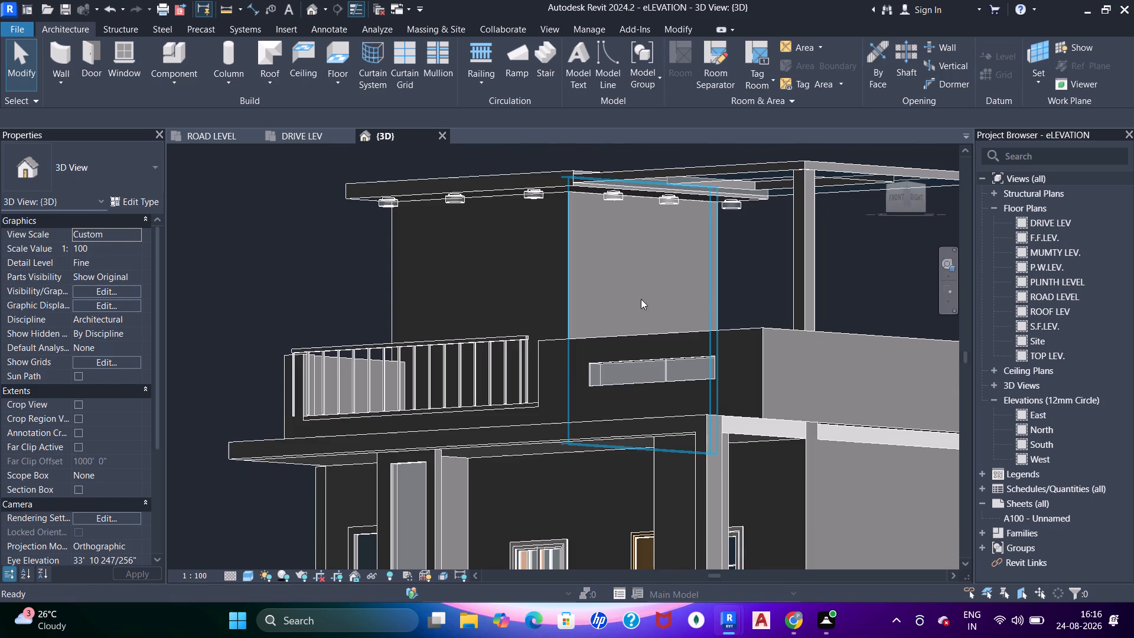
scroll(579, 281, "down", 3)
middle_click_drag(583, 269, 632, 324, "shift")
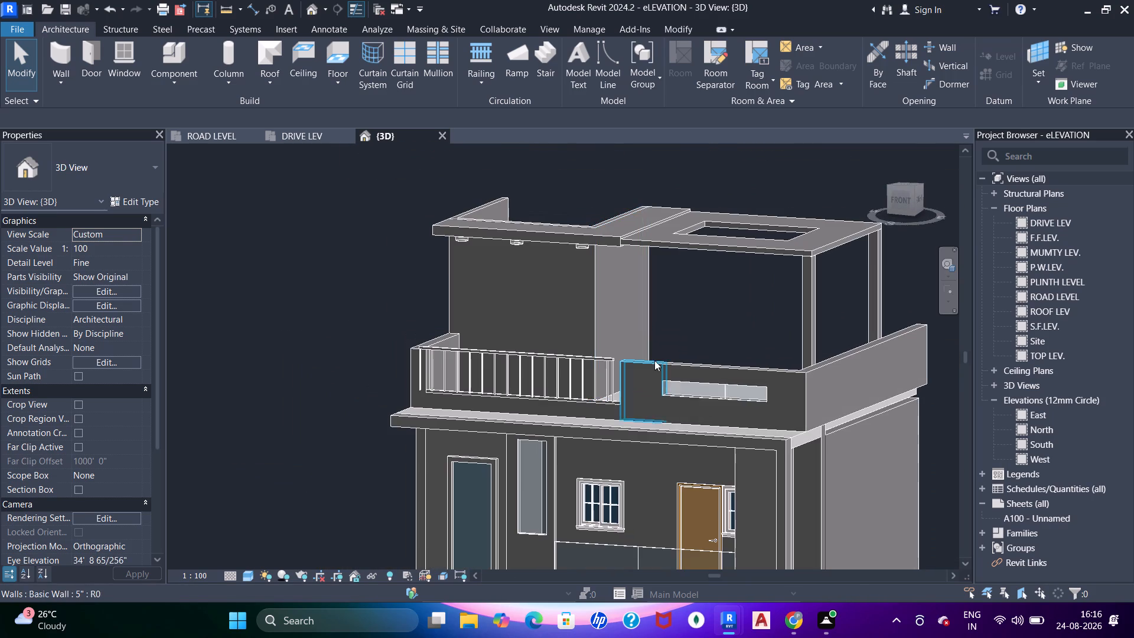
middle_click_drag(714, 375, 616, 316)
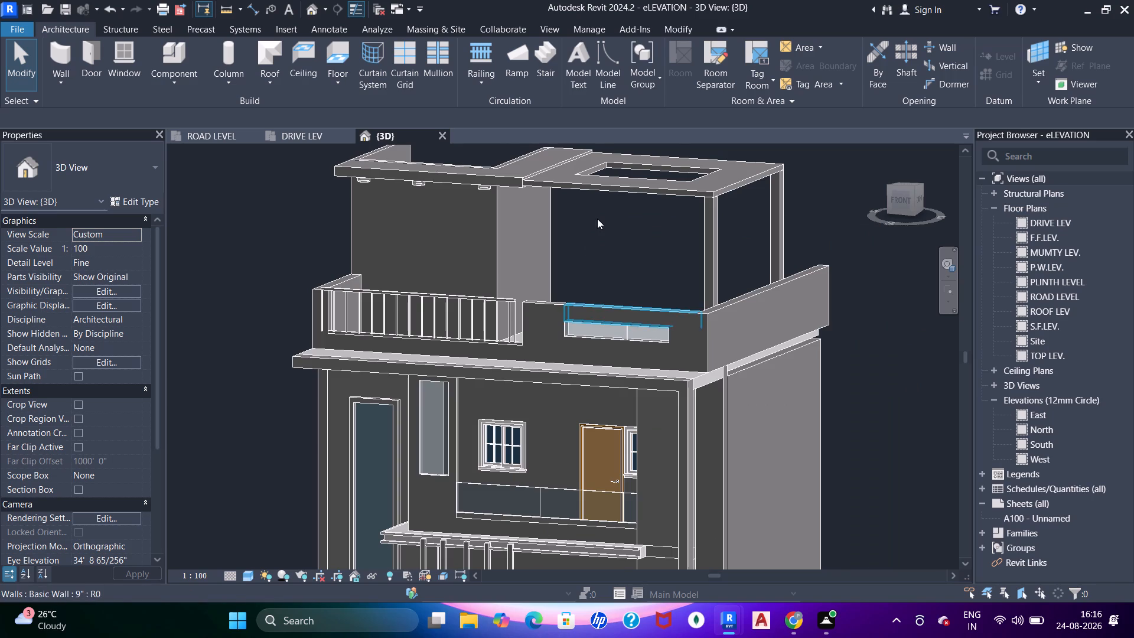
middle_click_drag(599, 218, 619, 263)
middle_click_drag(607, 248, 695, 173, "shift")
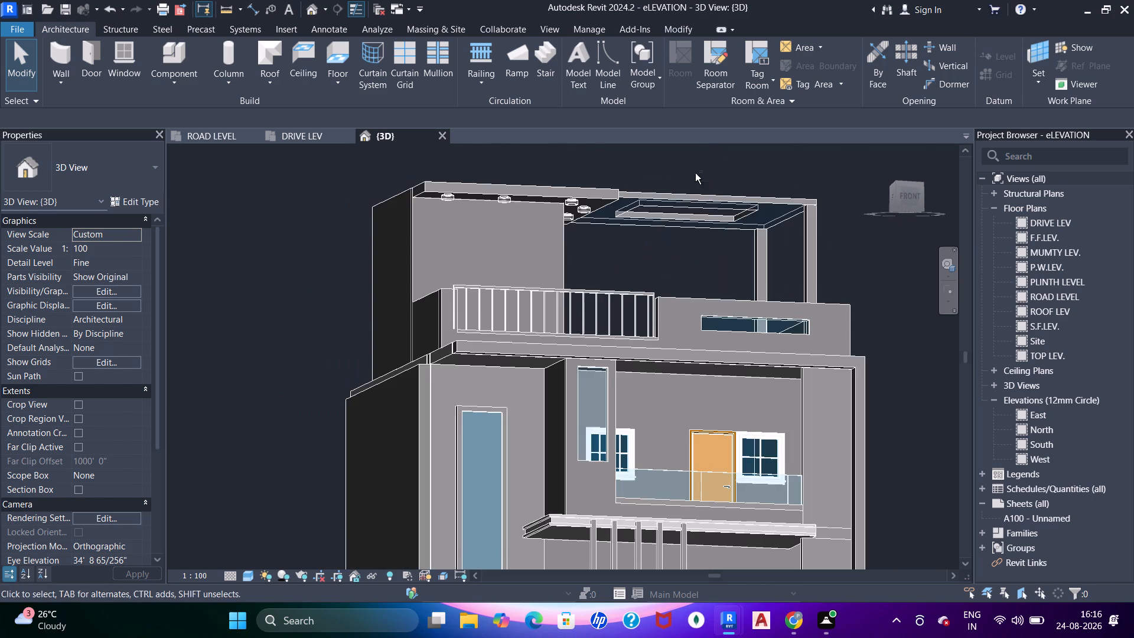
Study the overhang ceilings in the DRIVE LEV reference render and compare them with the slab underside below the terrace in 3D.
left_click(291, 132)
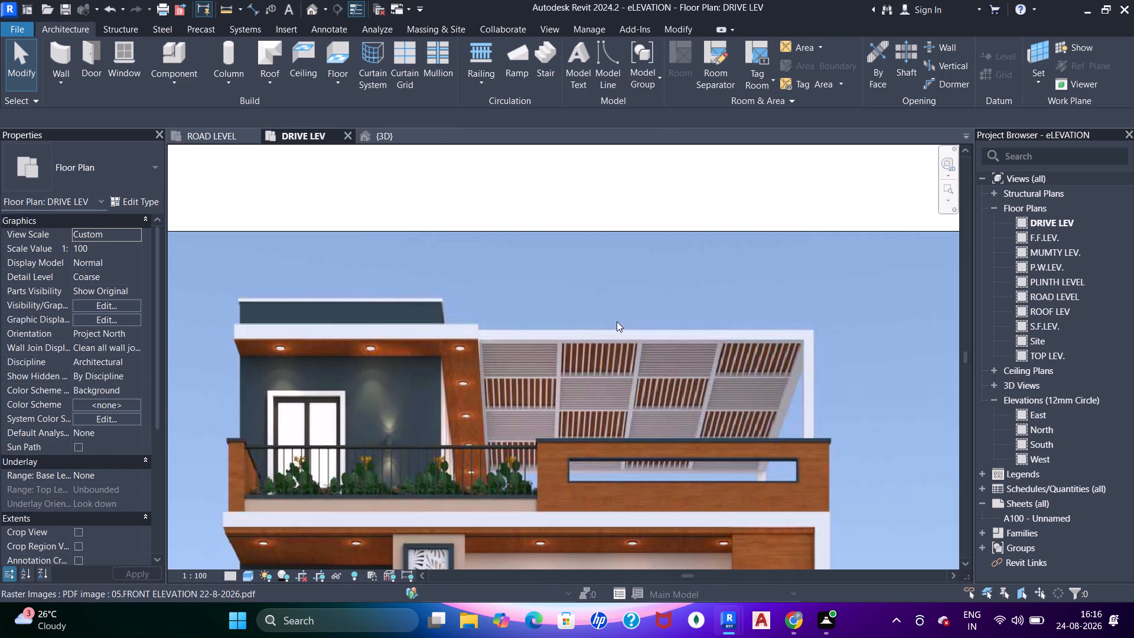
scroll(647, 303, "down", 3)
middle_click_drag(644, 361, 644, 254)
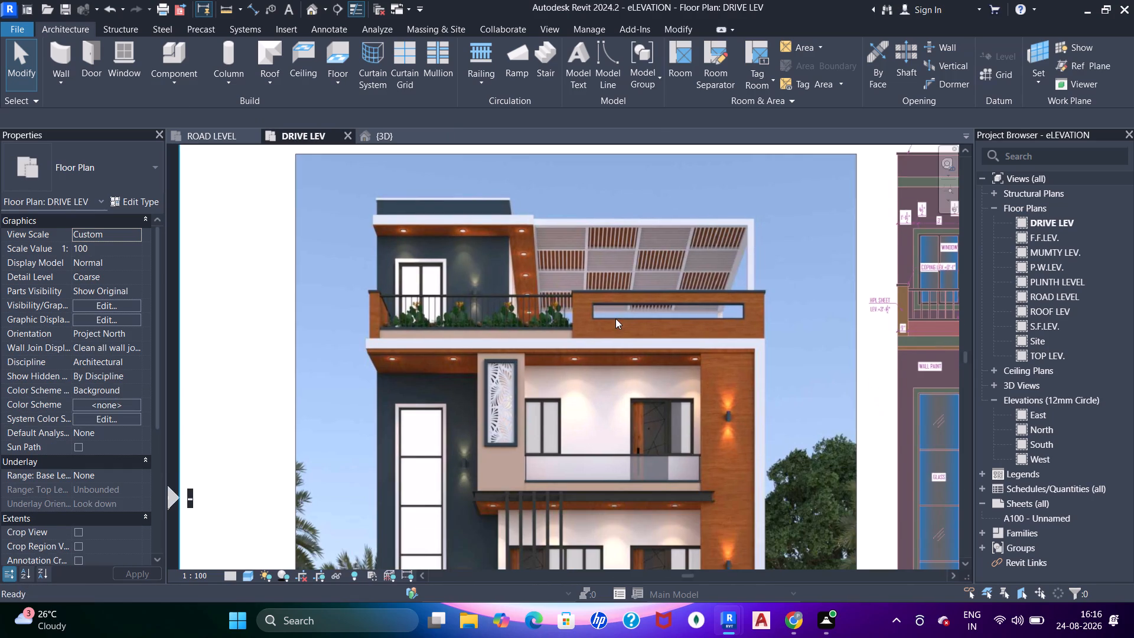
middle_click_drag(613, 320, 610, 237)
middle_click_drag(598, 307, 596, 268)
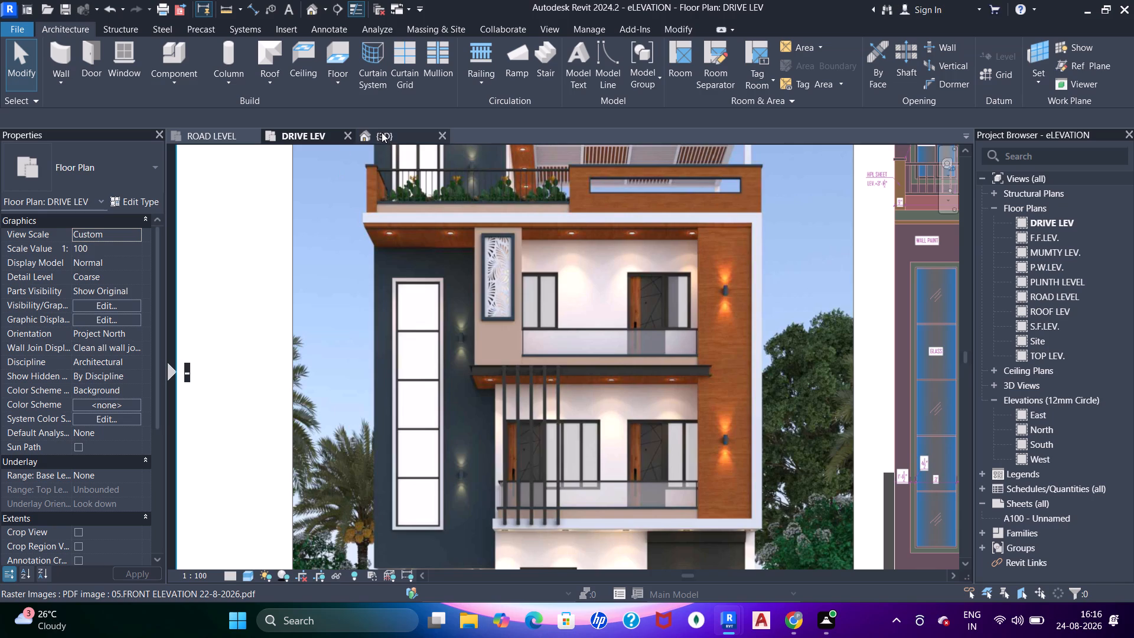
left_click(382, 132)
middle_click_drag(532, 354, 518, 272)
scroll(542, 318, "up", 1)
middle_click_drag(542, 318, 510, 278)
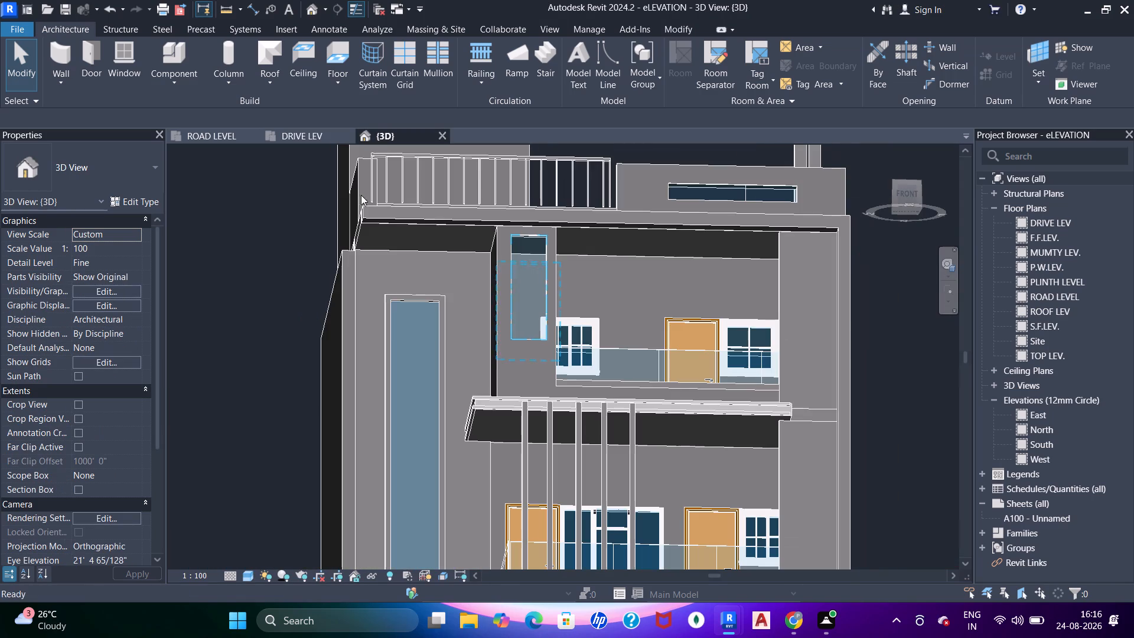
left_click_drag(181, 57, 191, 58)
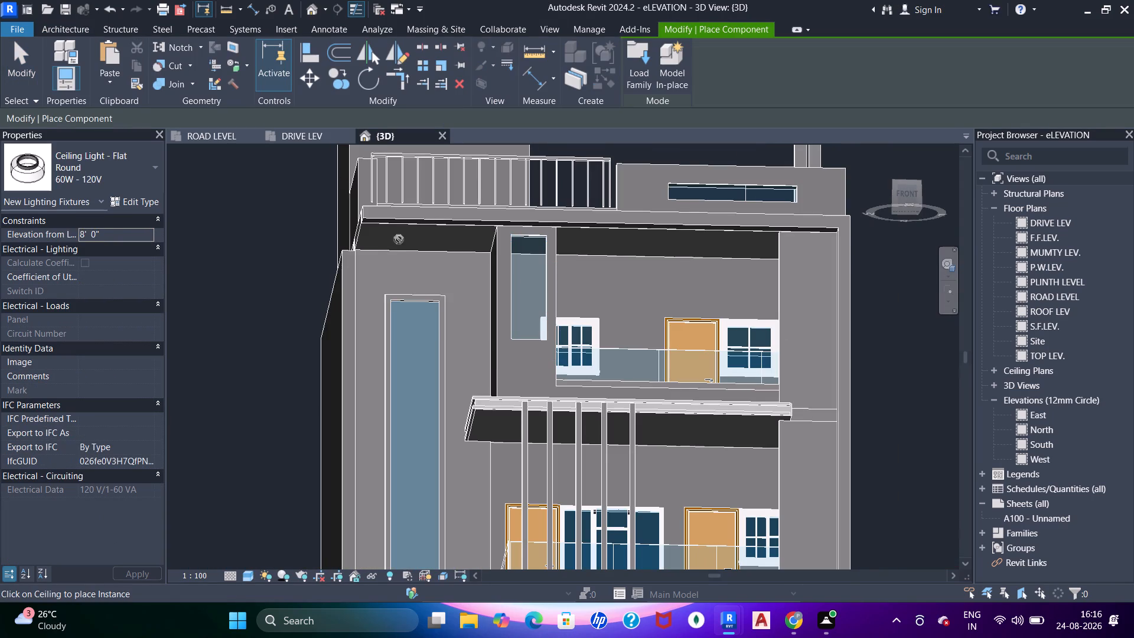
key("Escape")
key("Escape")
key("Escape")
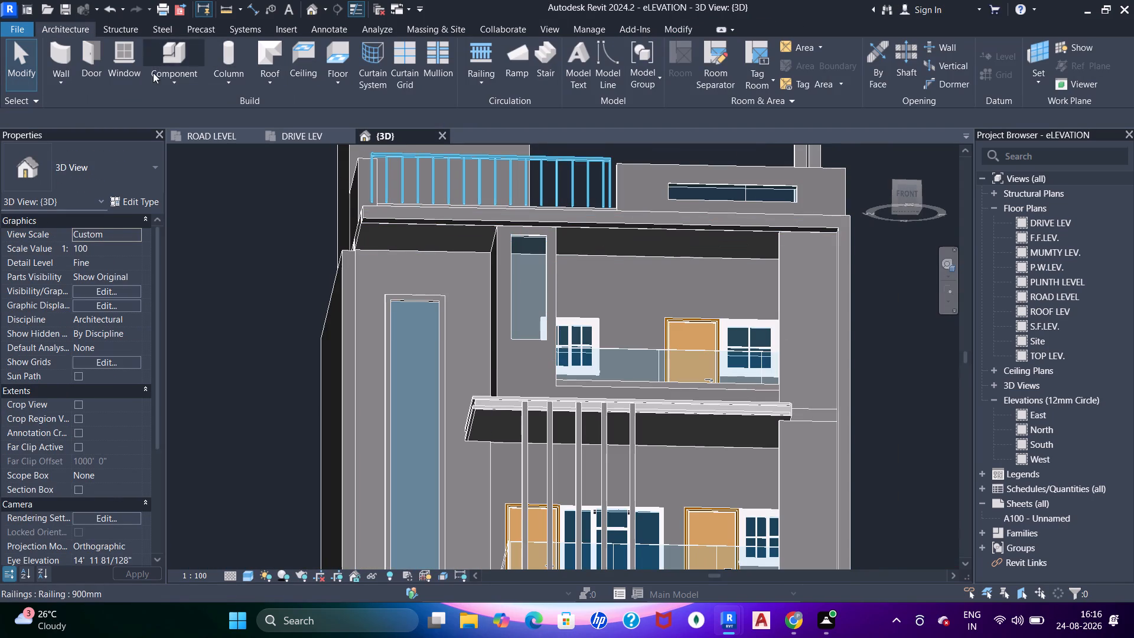
Start an in-place model in the Ceilings category, keeping the suggested name.
left_click(170, 78)
left_click(214, 134)
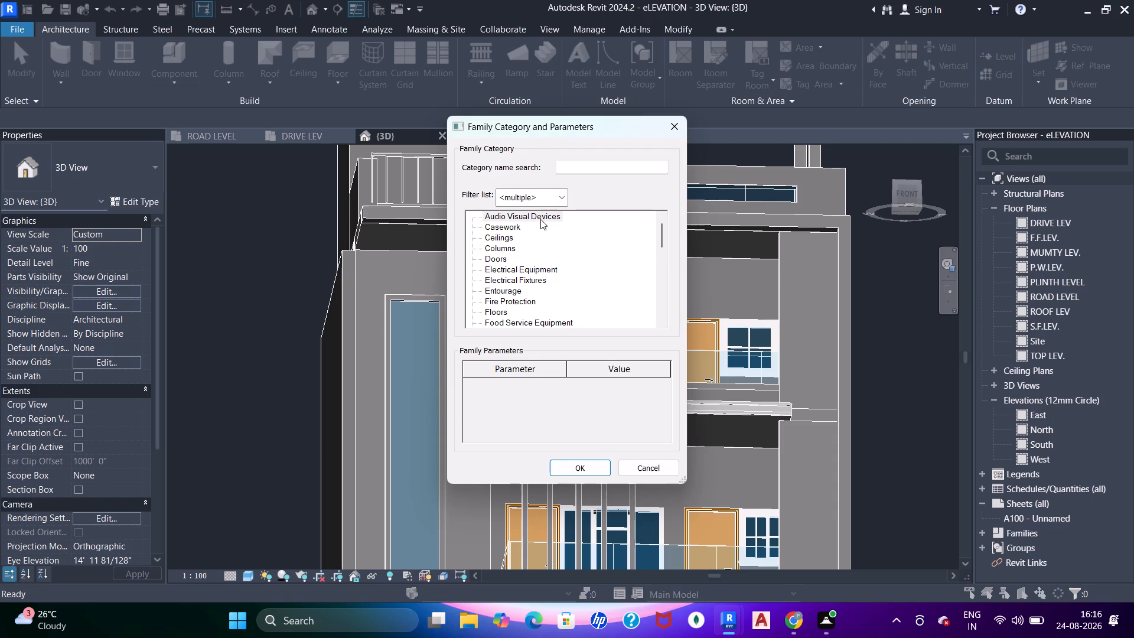
left_click(517, 236)
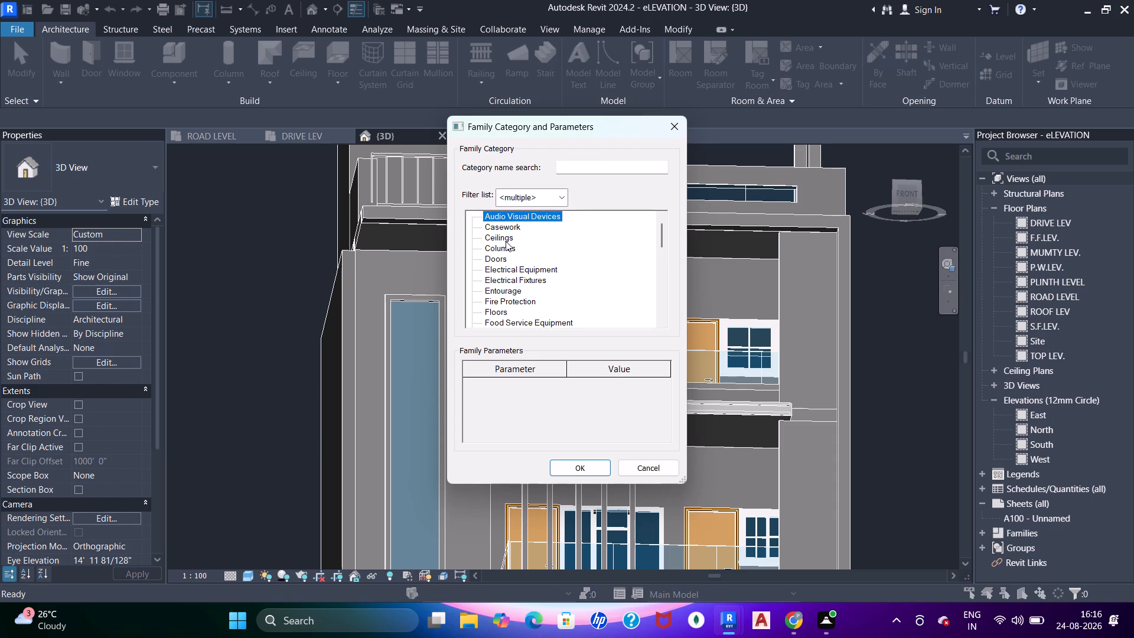
left_click(506, 241)
left_click(566, 464)
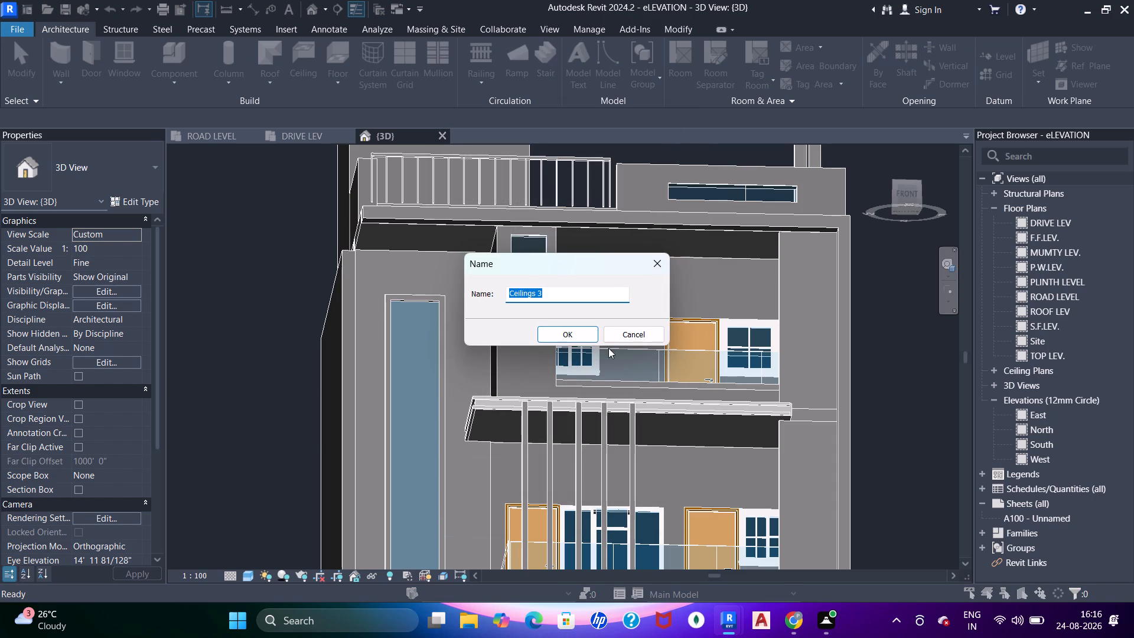
left_click(549, 337)
Start a rectangular extrusion sketch with the underside of the 9" roof overhang slab above the upper balcony as work plane.
middle_click_drag(485, 275, 604, 248, "shift")
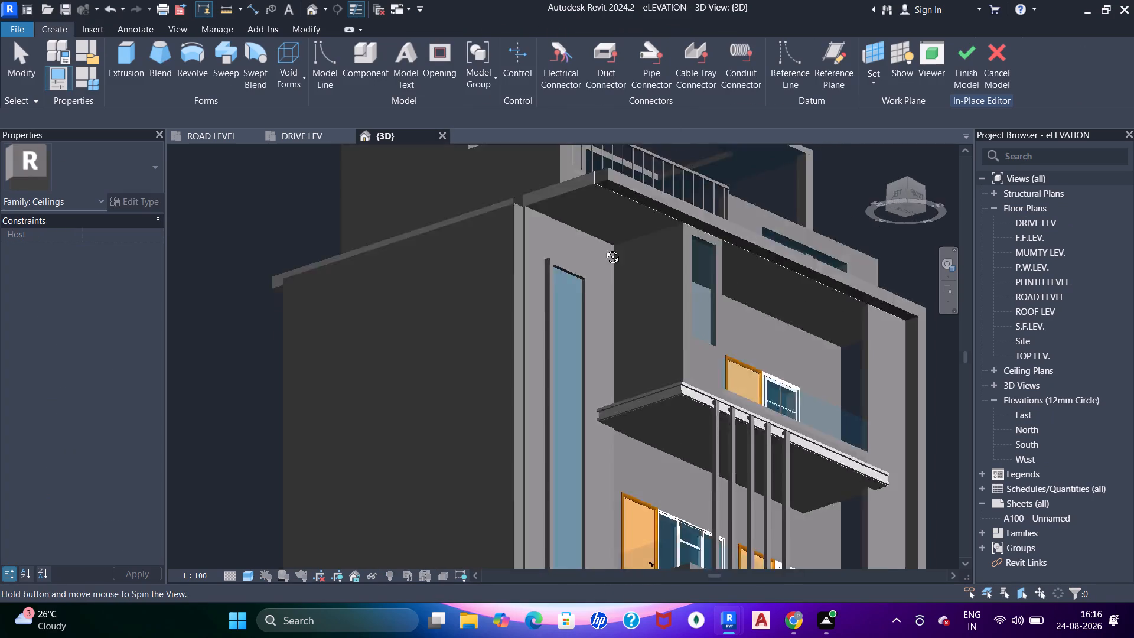
middle_click_drag(604, 248, 621, 220, "shift")
middle_click_drag(657, 225, 566, 303)
scroll(598, 278, "up", 2)
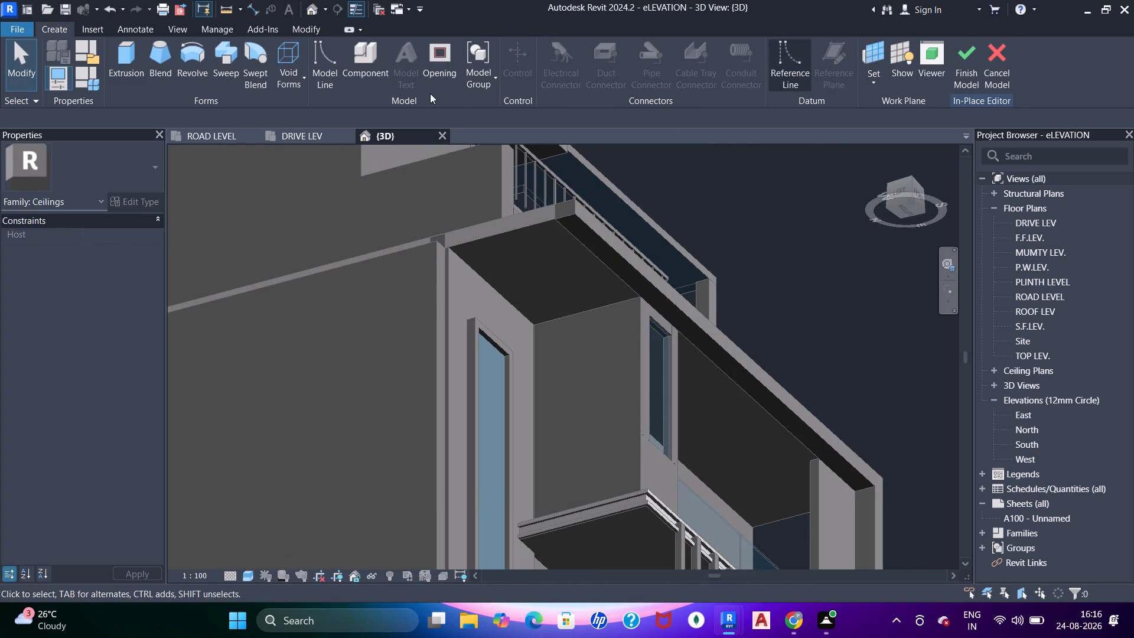
left_click(112, 64)
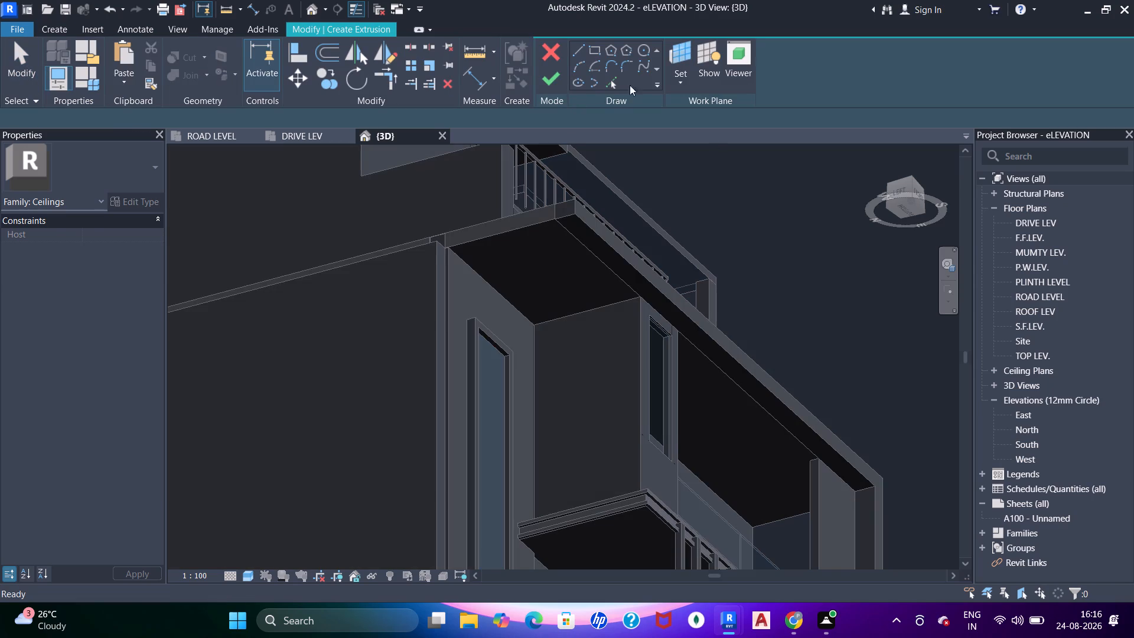
left_click(688, 73)
left_click(696, 135)
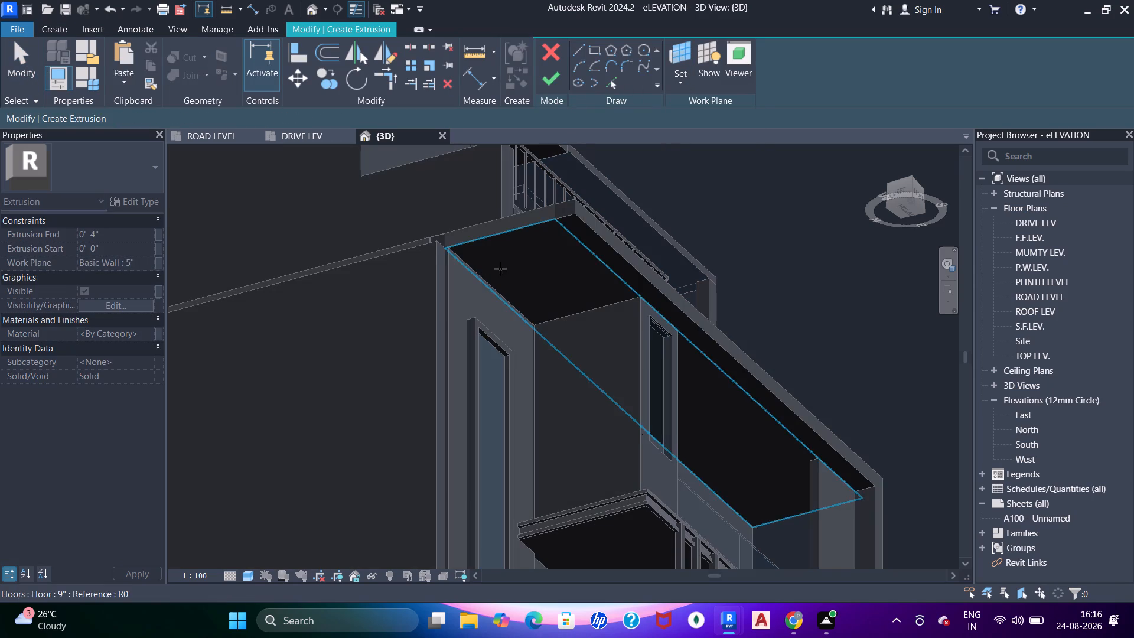
left_click(500, 269)
left_click(596, 52)
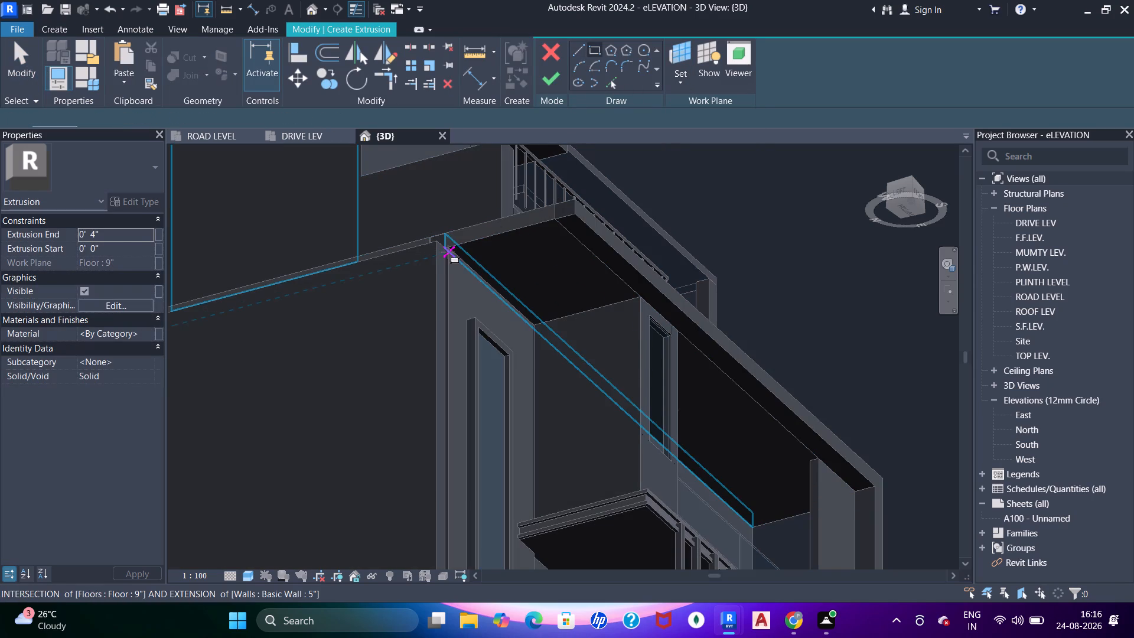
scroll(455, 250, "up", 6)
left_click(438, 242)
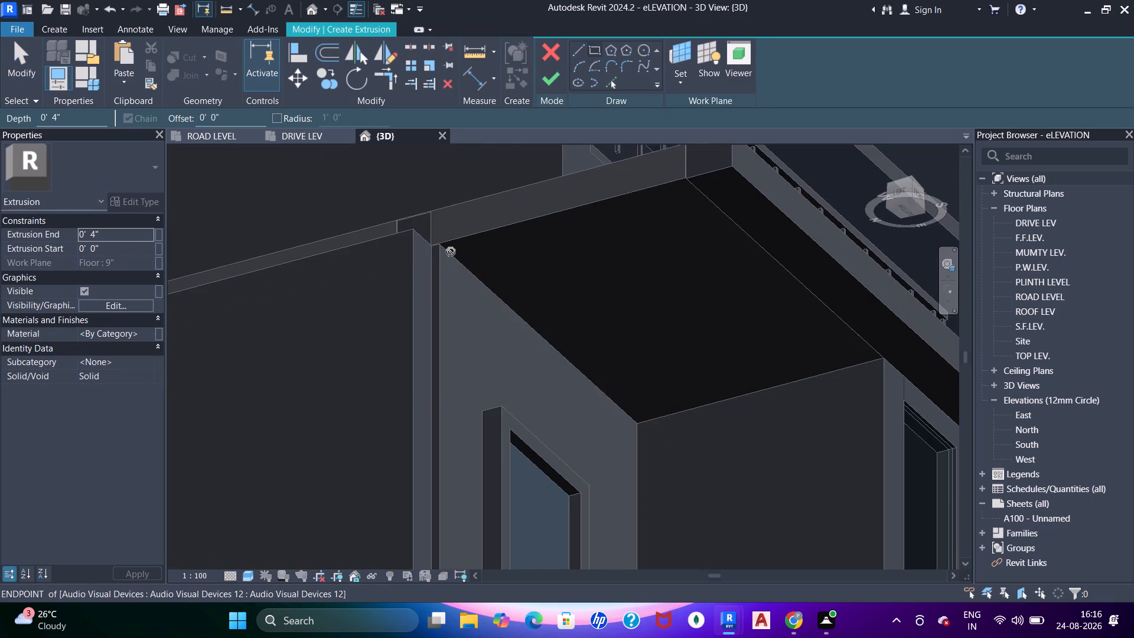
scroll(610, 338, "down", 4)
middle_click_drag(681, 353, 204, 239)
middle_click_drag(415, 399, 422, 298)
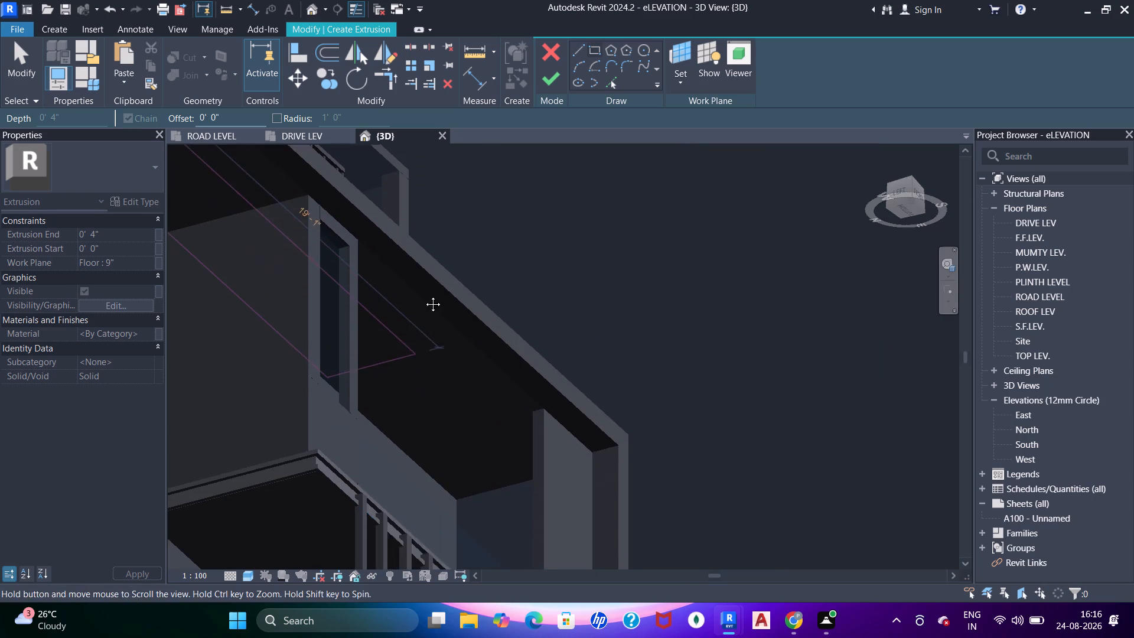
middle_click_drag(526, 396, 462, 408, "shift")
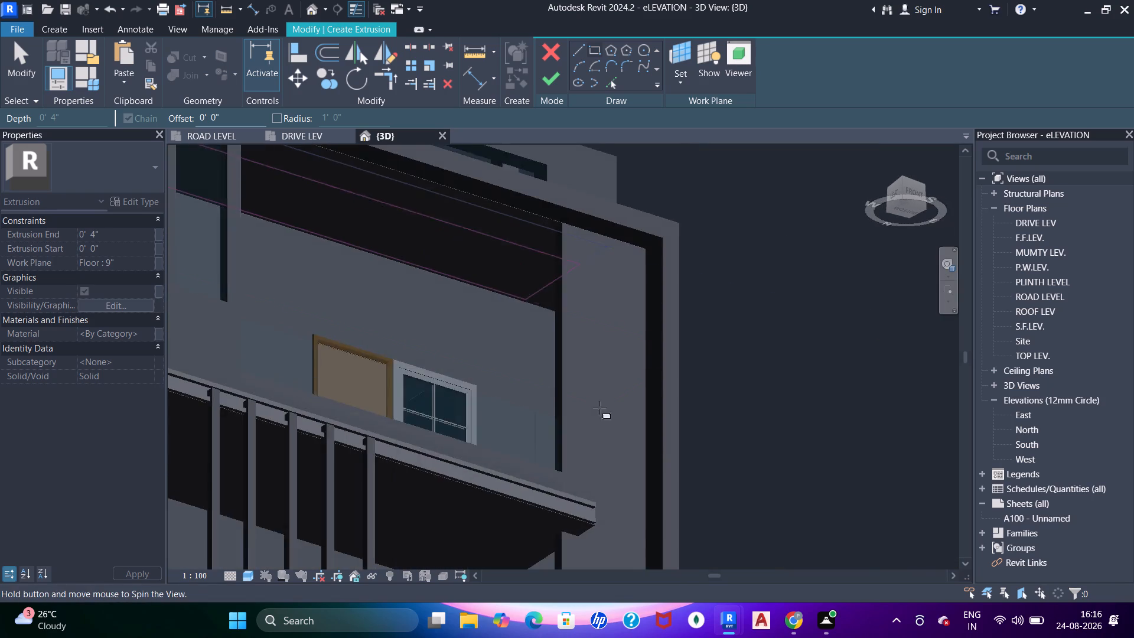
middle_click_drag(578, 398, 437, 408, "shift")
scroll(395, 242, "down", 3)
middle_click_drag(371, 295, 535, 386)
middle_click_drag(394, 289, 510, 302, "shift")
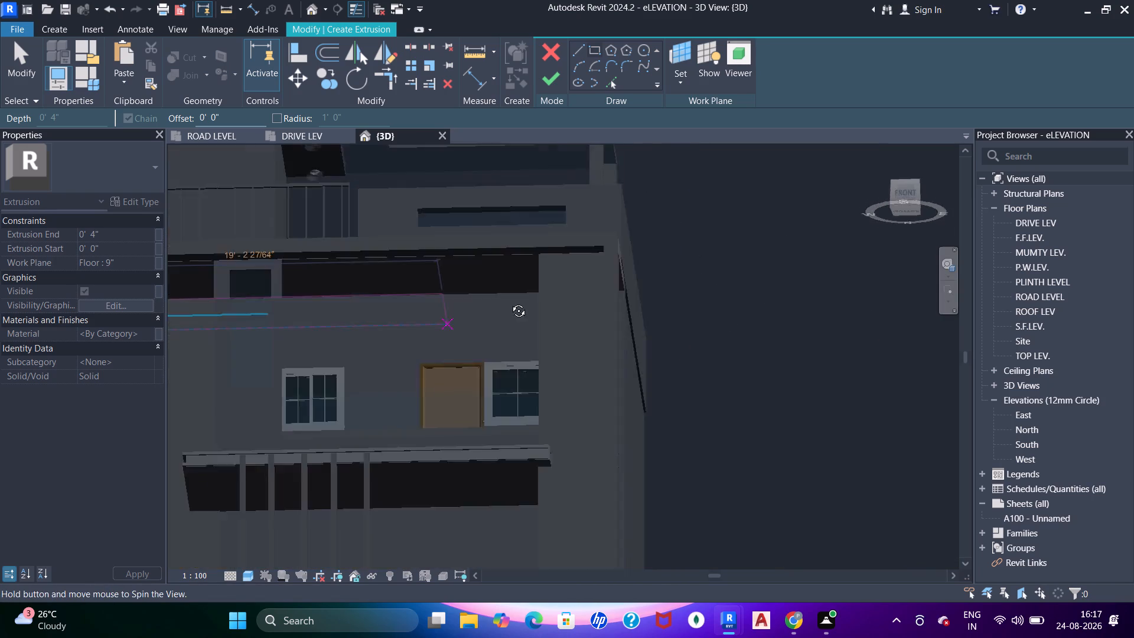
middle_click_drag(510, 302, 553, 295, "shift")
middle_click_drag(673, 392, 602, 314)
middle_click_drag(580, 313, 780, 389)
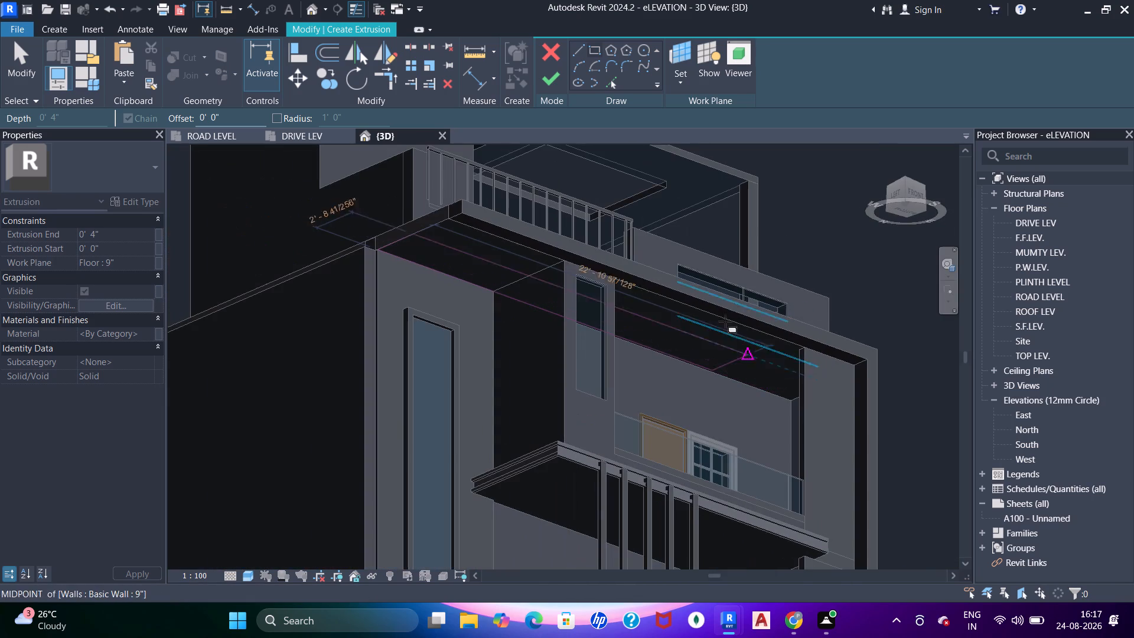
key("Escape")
Sketch a rectangle about 27'-8" long from the front frame's inner corner to the opposite back corner of the overhang underside.
scroll(429, 210, "up", 5)
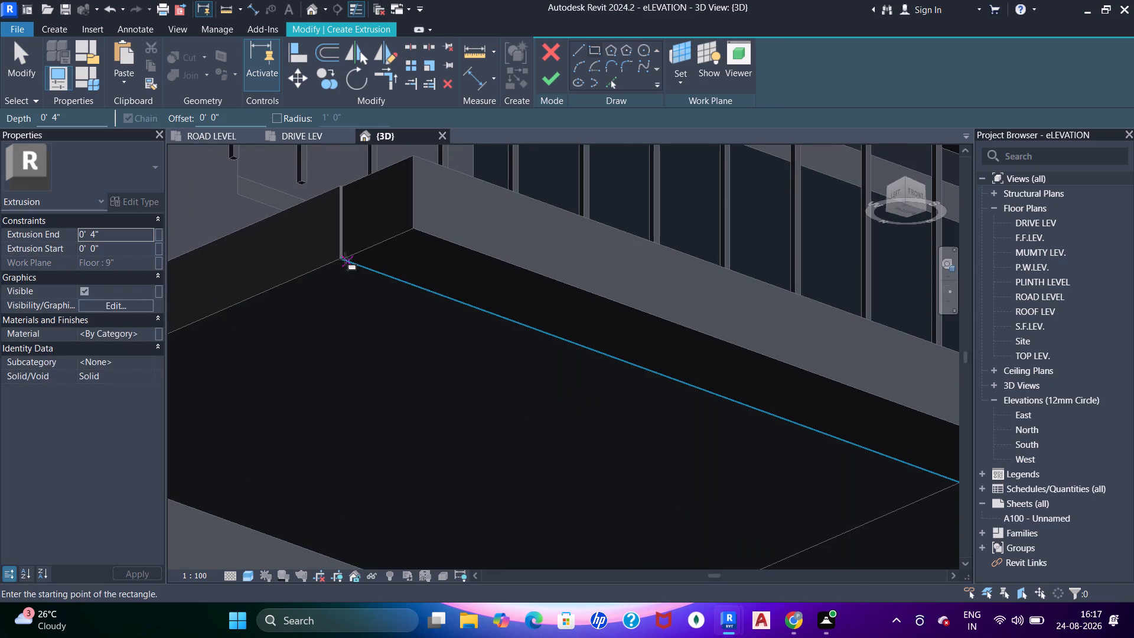
scroll(340, 269, "up", 5)
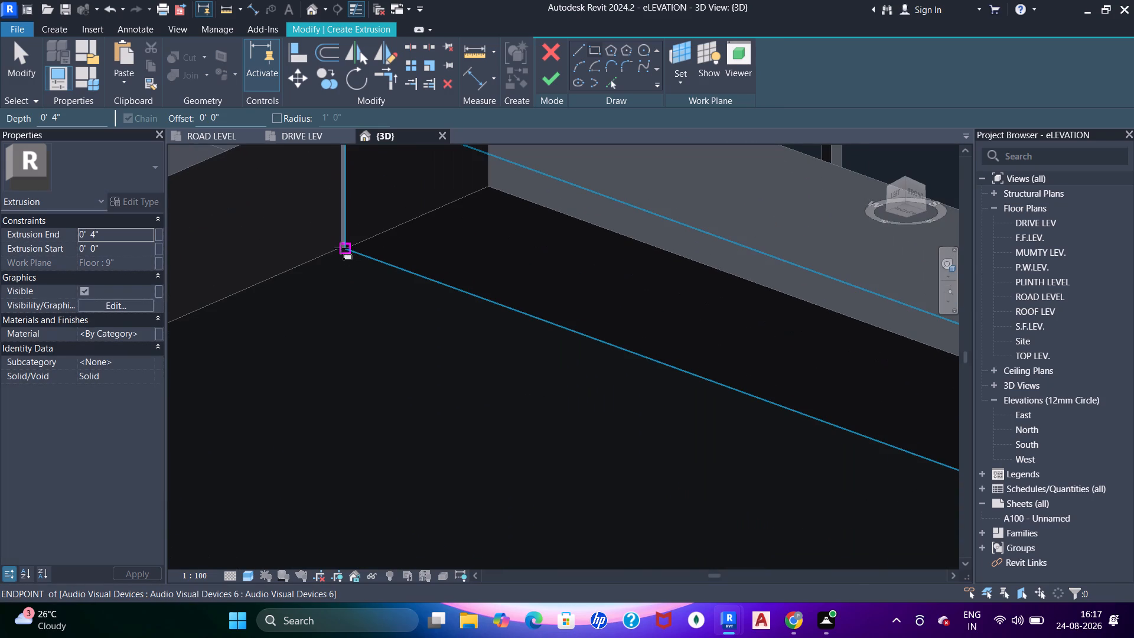
left_click(341, 248)
scroll(419, 356, "down", 7)
middle_click_drag(623, 393, 307, 174)
scroll(513, 377, "up", 1)
middle_click_drag(513, 377, 92, 150)
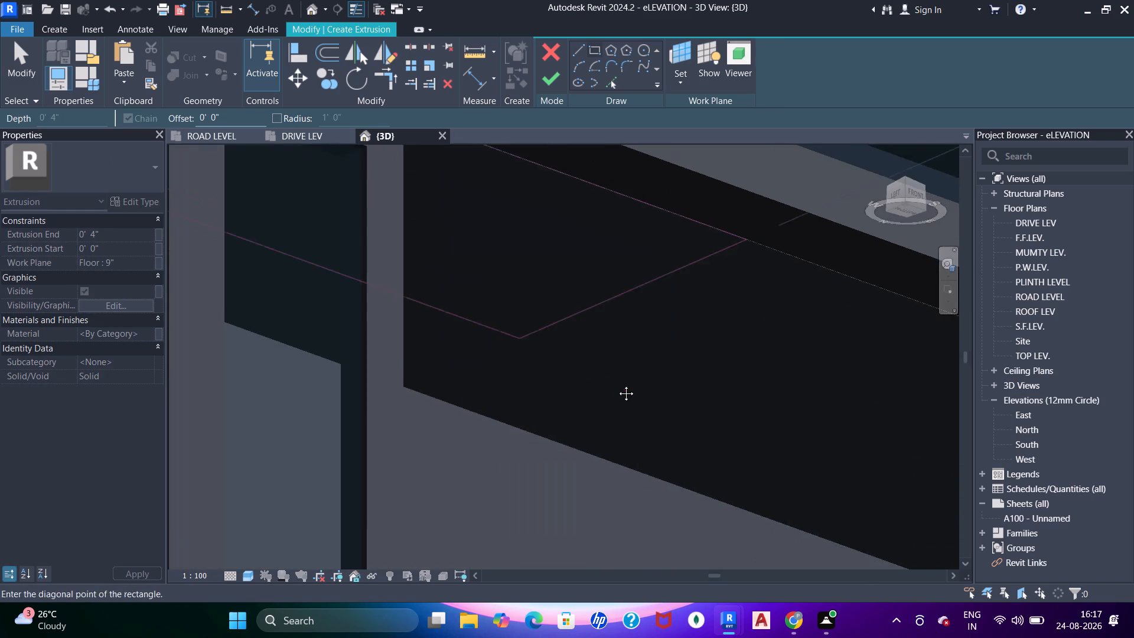
middle_click_drag(617, 385, 289, 219)
middle_click_drag(712, 448, 454, 274)
scroll(605, 346, "up", 5)
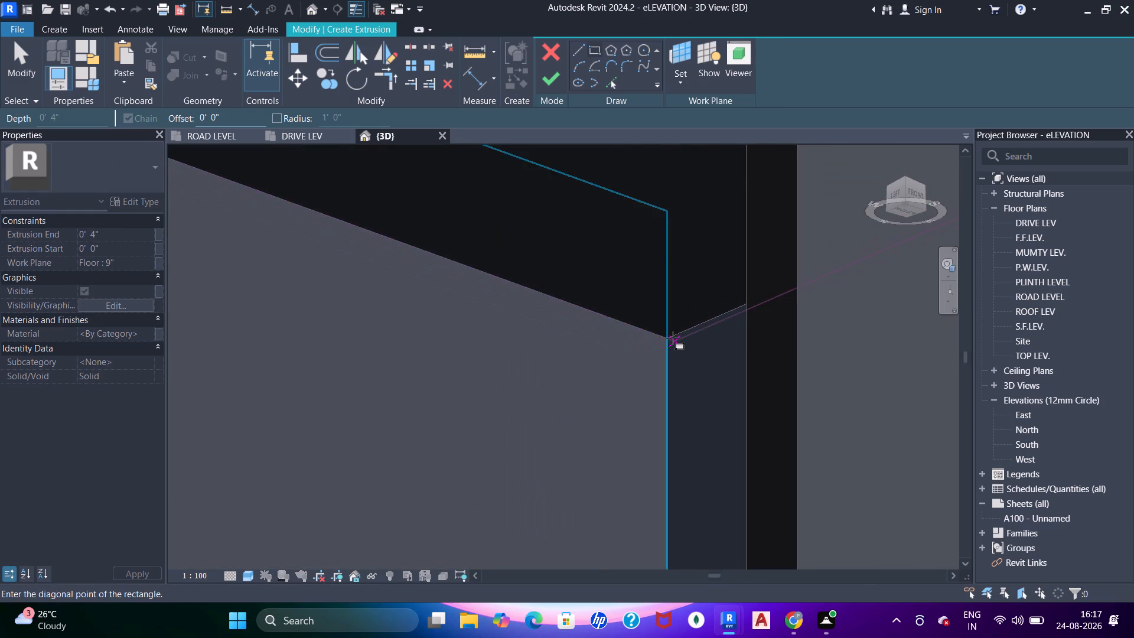
left_click(666, 338)
Set the ceiling extrusion end to 1" and finish the sketch.
scroll(612, 321, "down", 16)
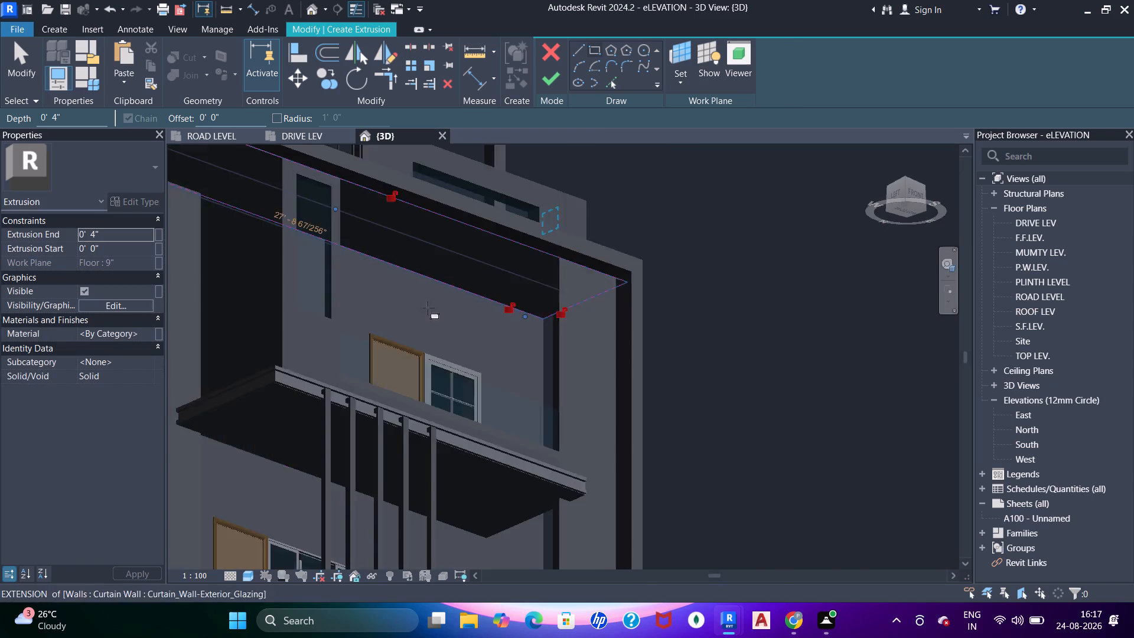
middle_click_drag(309, 300, 545, 377)
left_click(122, 235)
type("1\"")
key("Return")
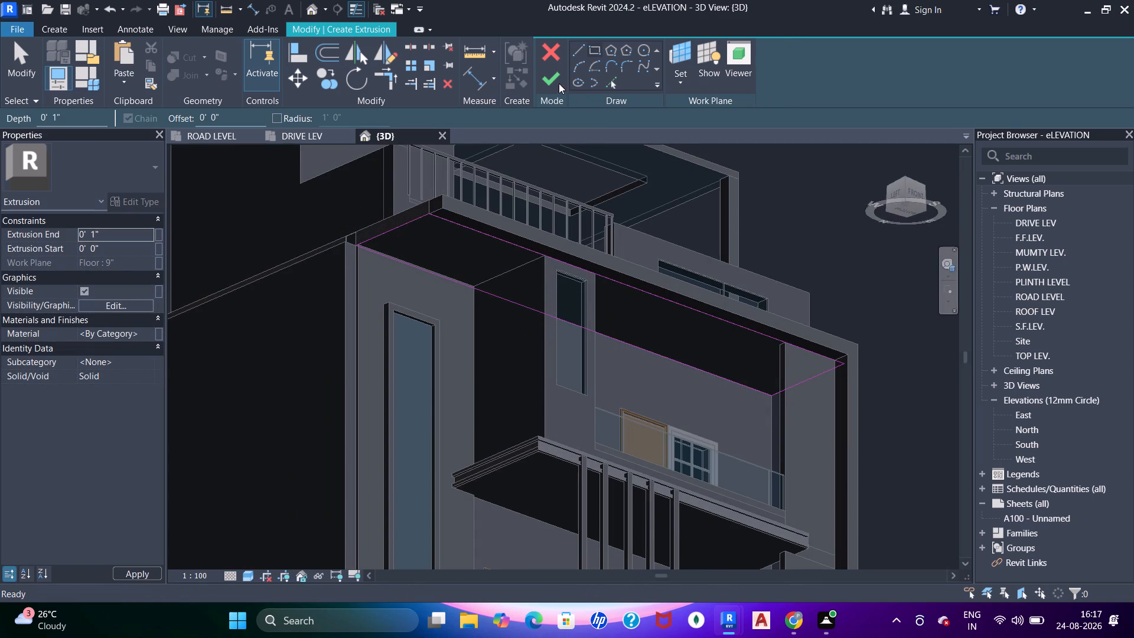
left_click_drag(559, 83, 565, 83)
key("Escape")
key("Escape")
Check the thin ceiling at the overhang's front corner and finish the in-place ceiling model.
middle_click_drag(617, 349, 588, 349, "shift")
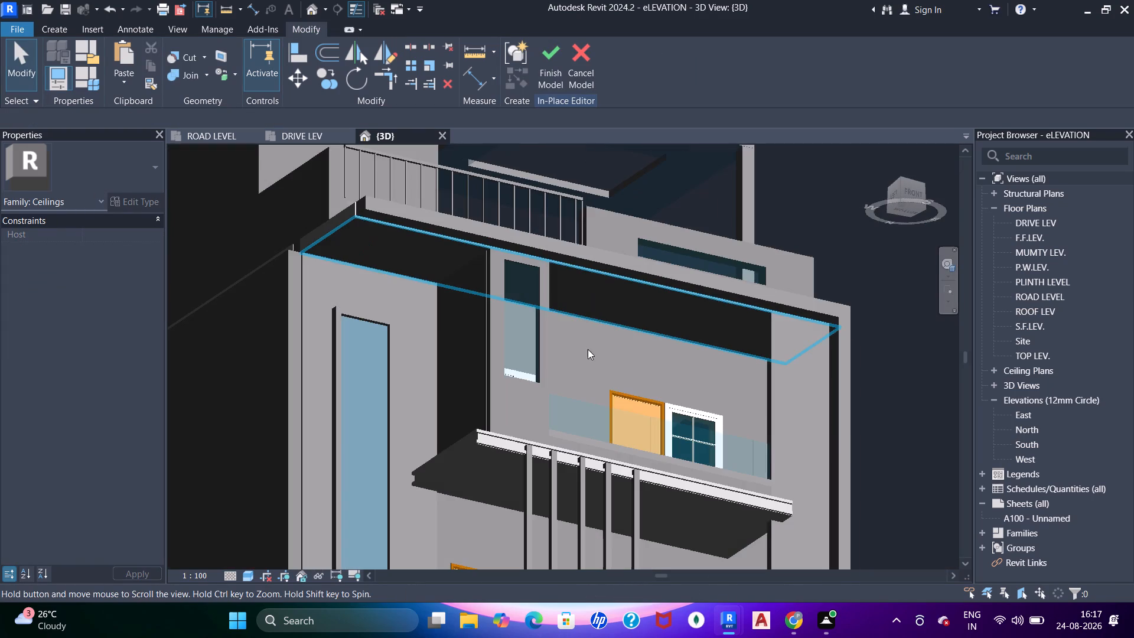
middle_click_drag(588, 349, 588, 350, "shift")
scroll(187, 209, "up", 10)
middle_click_drag(650, 222, 458, 377)
scroll(425, 343, "up", 6)
scroll(415, 336, "down", 14)
middle_click_drag(474, 308, 464, 389, "shift")
middle_click_drag(459, 444, 464, 283)
middle_click_drag(436, 318, 445, 337, "shift")
scroll(436, 323, "up", 1, "shift")
scroll(437, 334, "up", 10)
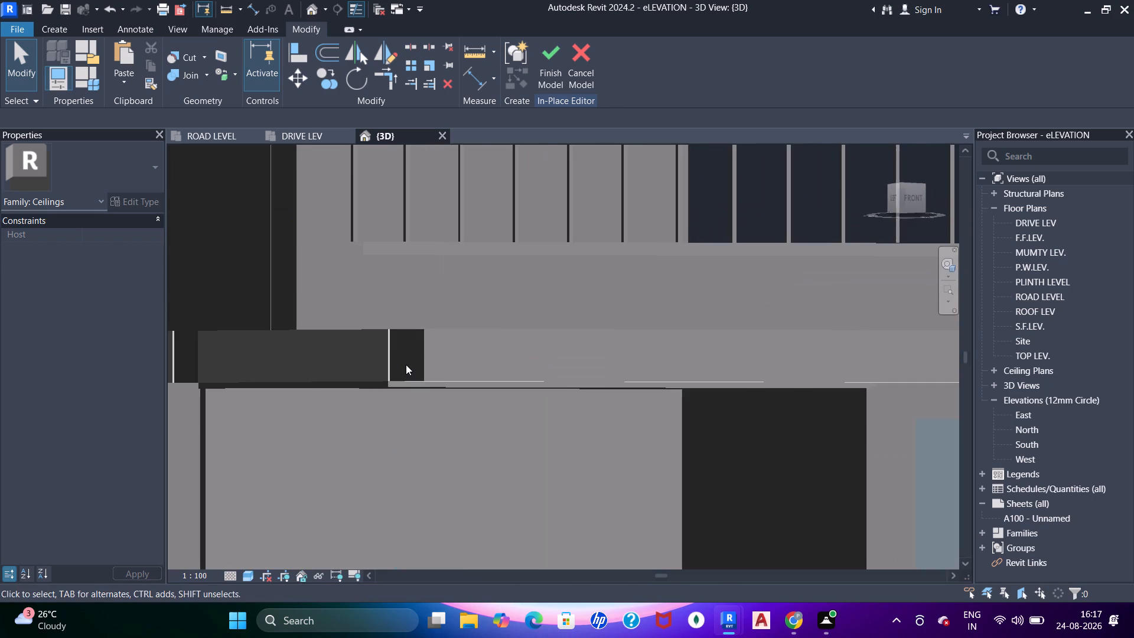
scroll(392, 346, "down", 6)
left_click(408, 347)
left_click(545, 57)
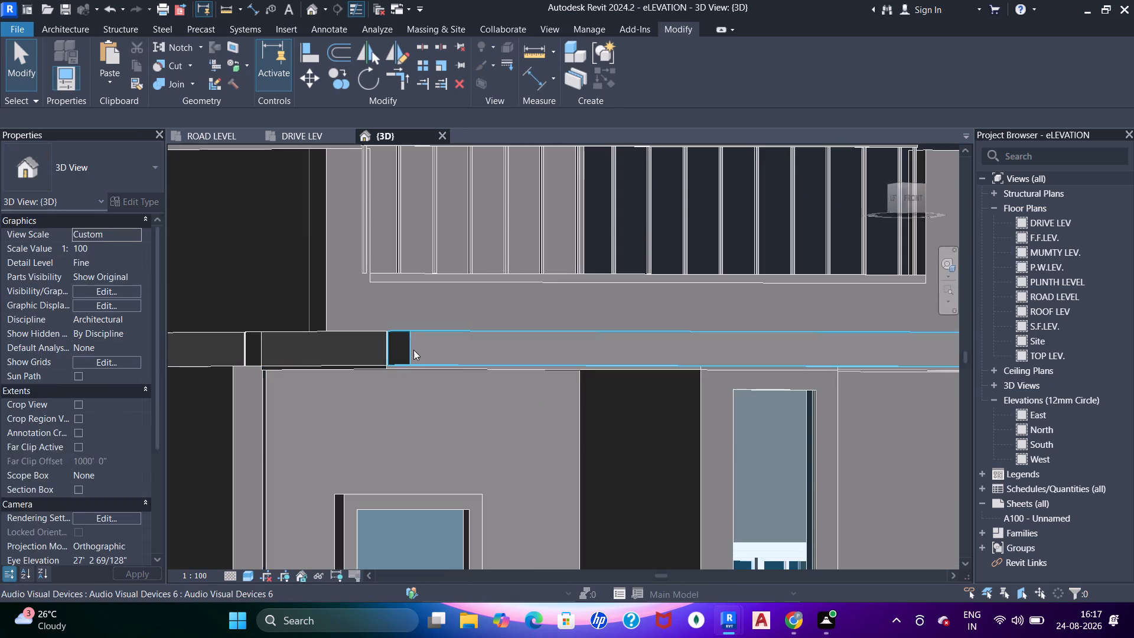
Align the end face of the front frame with the side face of the roof overhang slab.
left_click(413, 349)
scroll(424, 336, "down", 6)
middle_click_drag(445, 363, 444, 443, "shift")
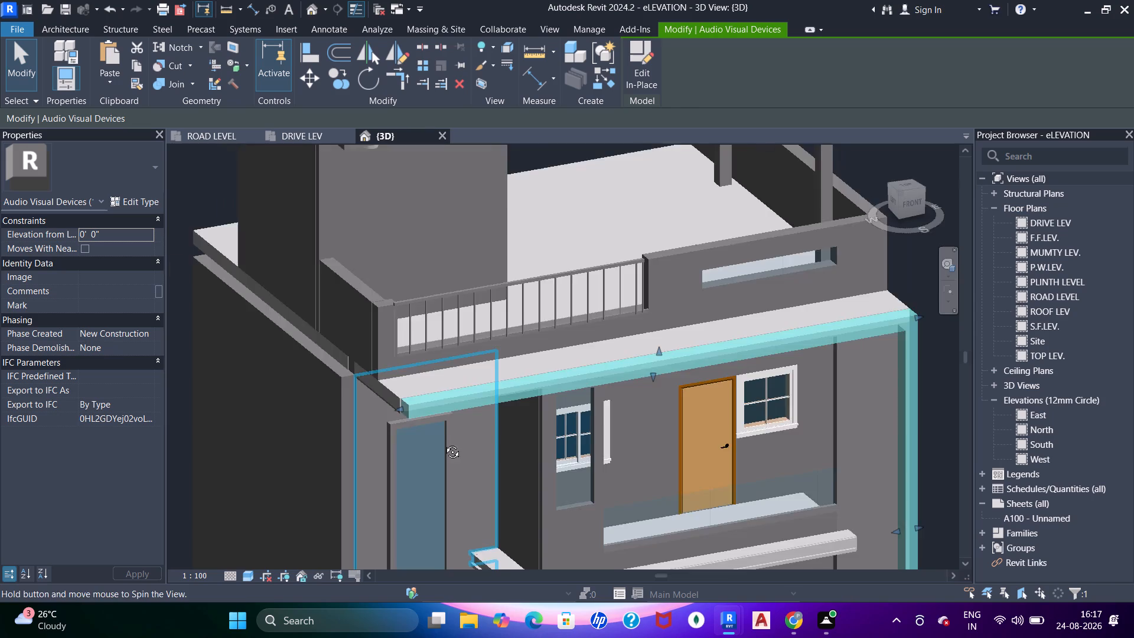
middle_click_drag(444, 443, 445, 432, "shift")
scroll(412, 425, "up", 9)
key("a")
key("a")
key("a")
key("a")
left_click(395, 324)
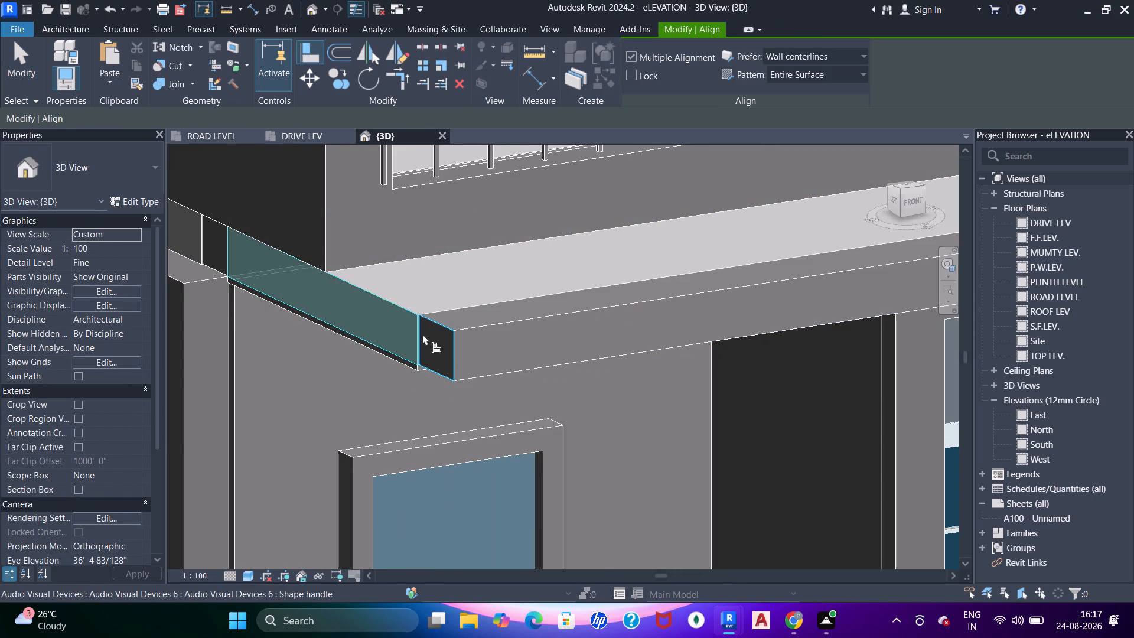
left_click(428, 337)
key("Escape")
key("Escape")
key("Escape")
Examine the joint between the 9" ROOF LEV floor, the overhang slab and the side wall at the building corner.
scroll(490, 308, "down", 5)
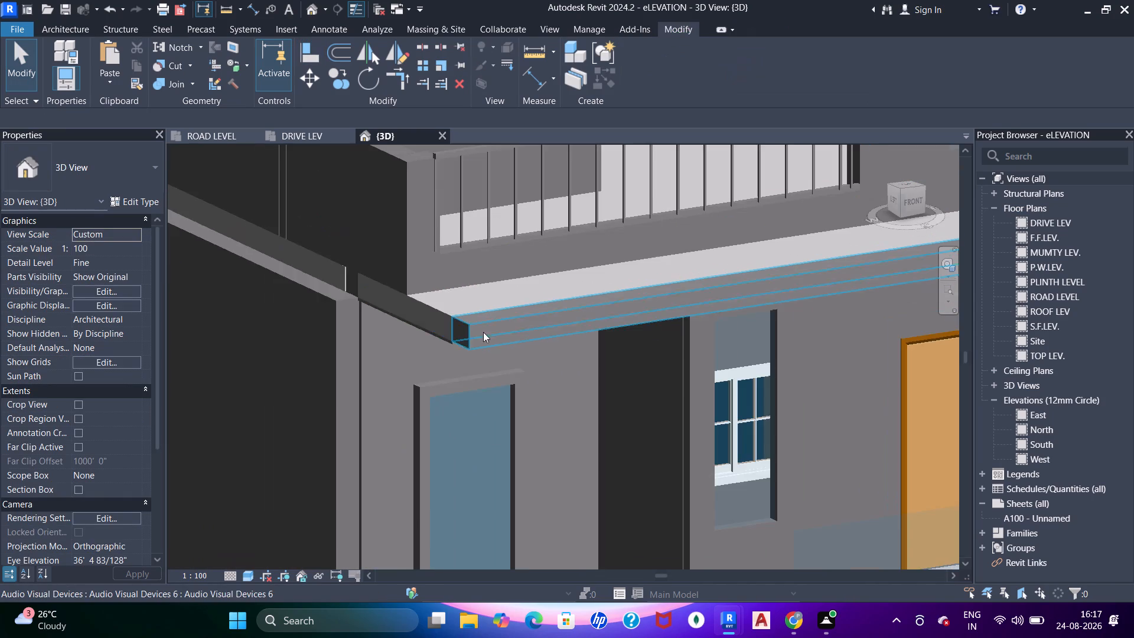
scroll(314, 274, "up", 12)
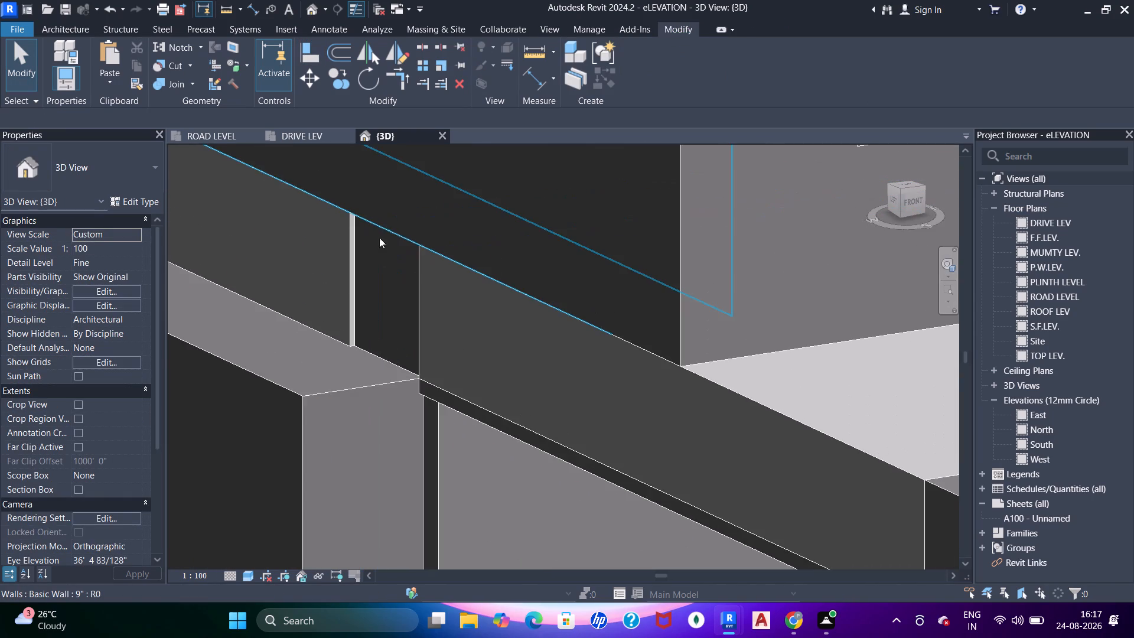
scroll(364, 227, "up", 6)
left_click(305, 243)
scroll(353, 268, "down", 13)
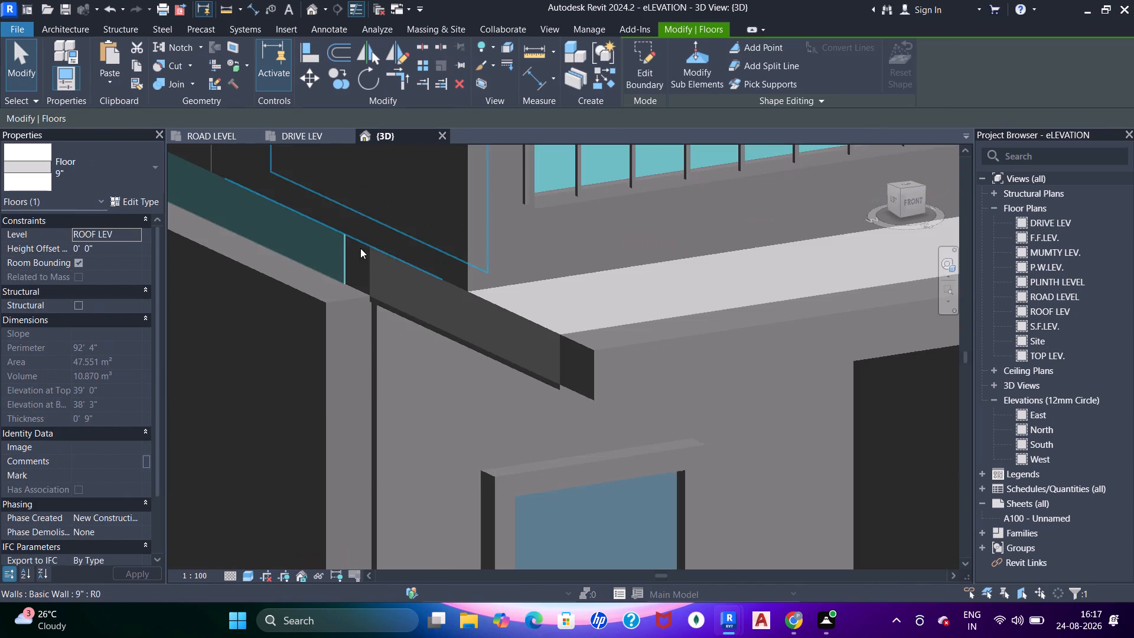
middle_click_drag(343, 279, 416, 275, "shift")
scroll(603, 285, "down", 6)
middle_click_drag(683, 307, 462, 335)
scroll(462, 335, "up", 5)
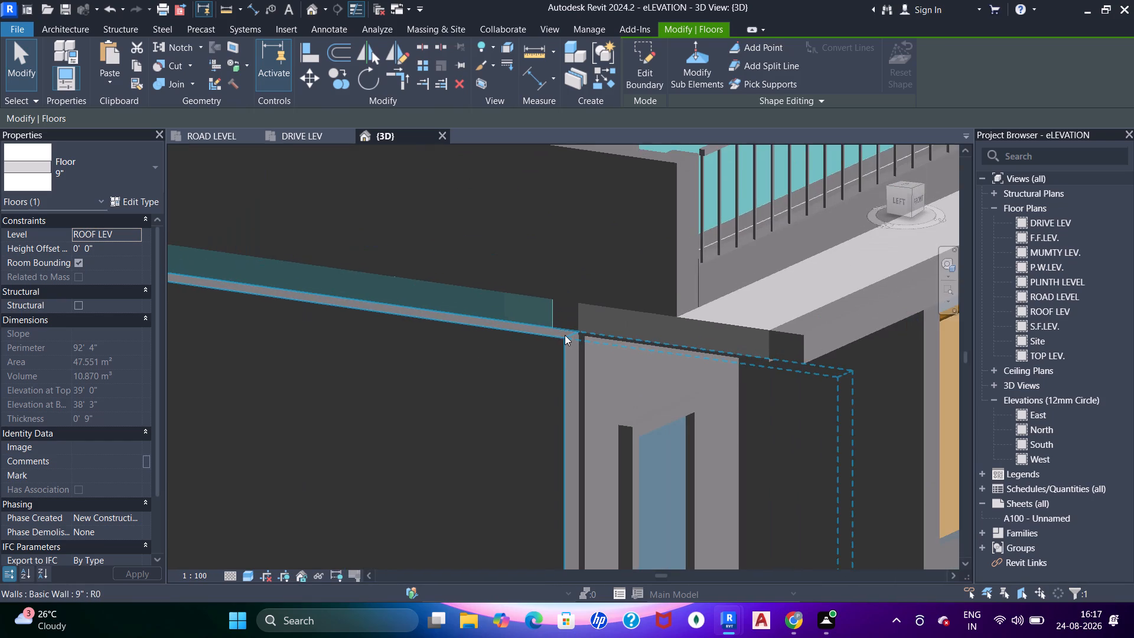
key("Escape")
key("Escape")
left_click(522, 303)
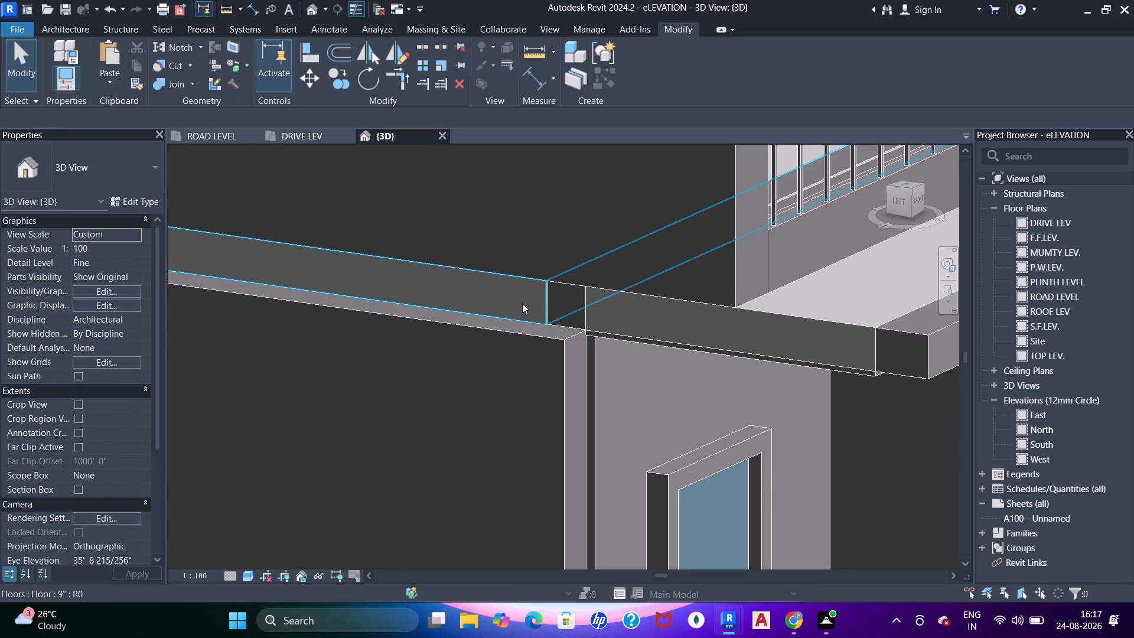
key("Tab")
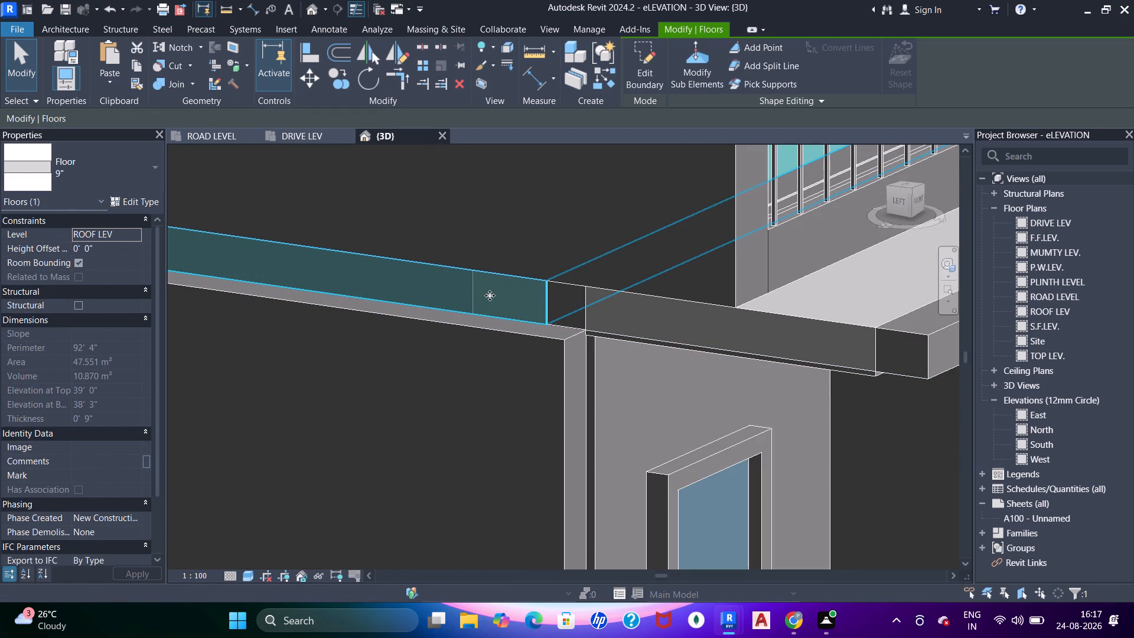
key("Tab")
key("Tab")
left_click(490, 295)
key("Escape")
scroll(490, 295, "down", 13)
key("Escape")
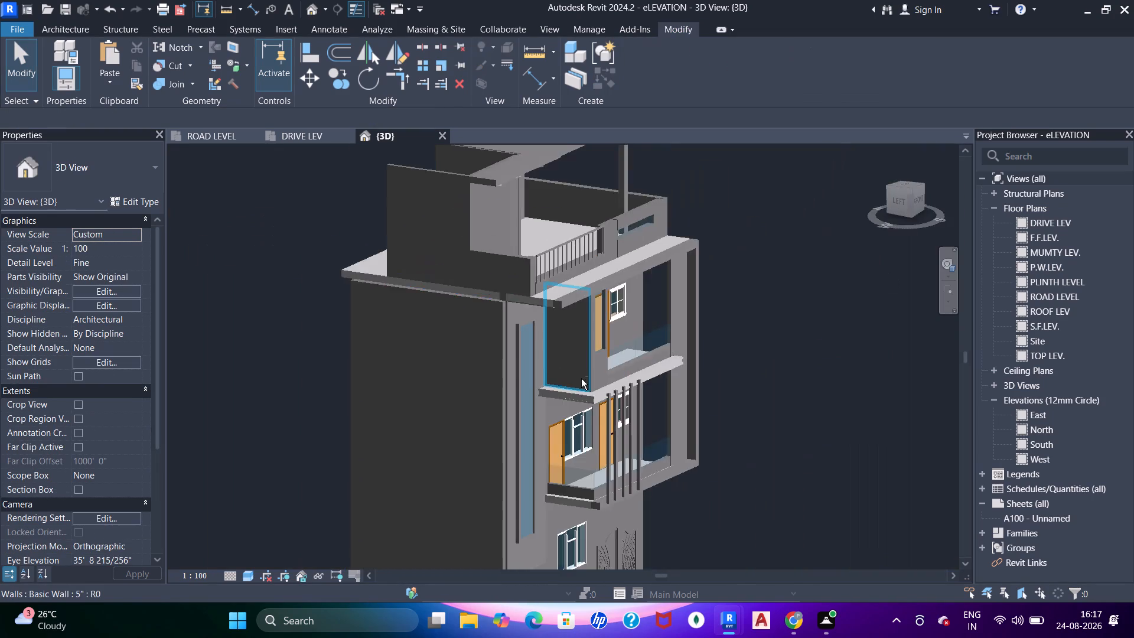
Stretch the front cladding panel around the tall window out to the side wall's outer edge.
middle_click_drag(558, 356, 531, 318, "shift")
scroll(495, 317, "up", 5)
scroll(461, 252, "up", 6)
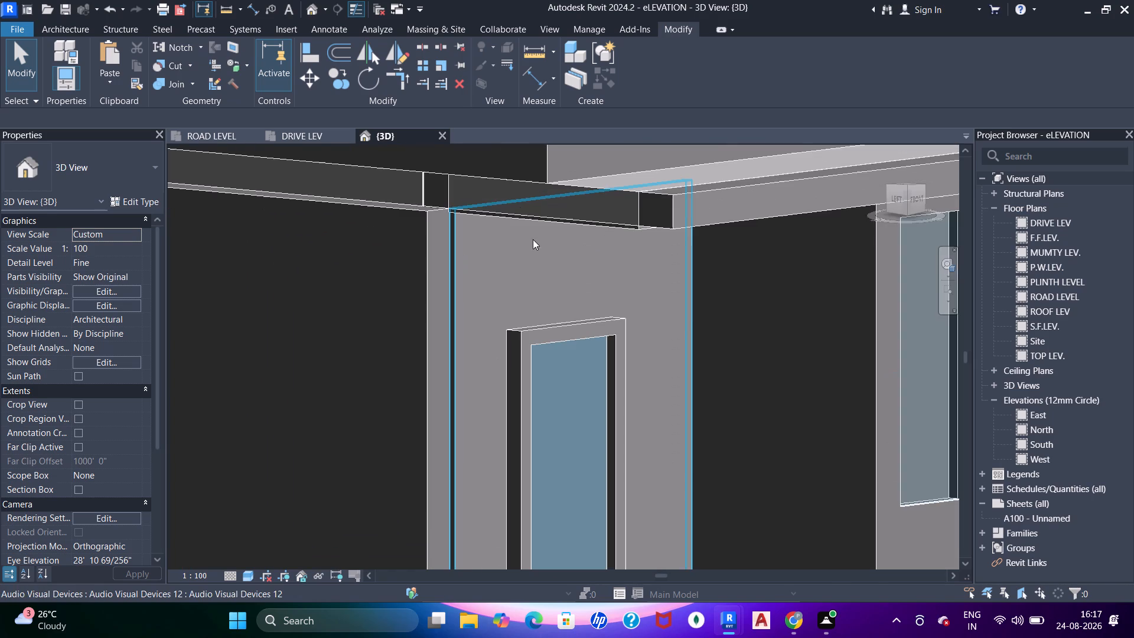
scroll(554, 246, "up", 5)
scroll(354, 262, "down", 6)
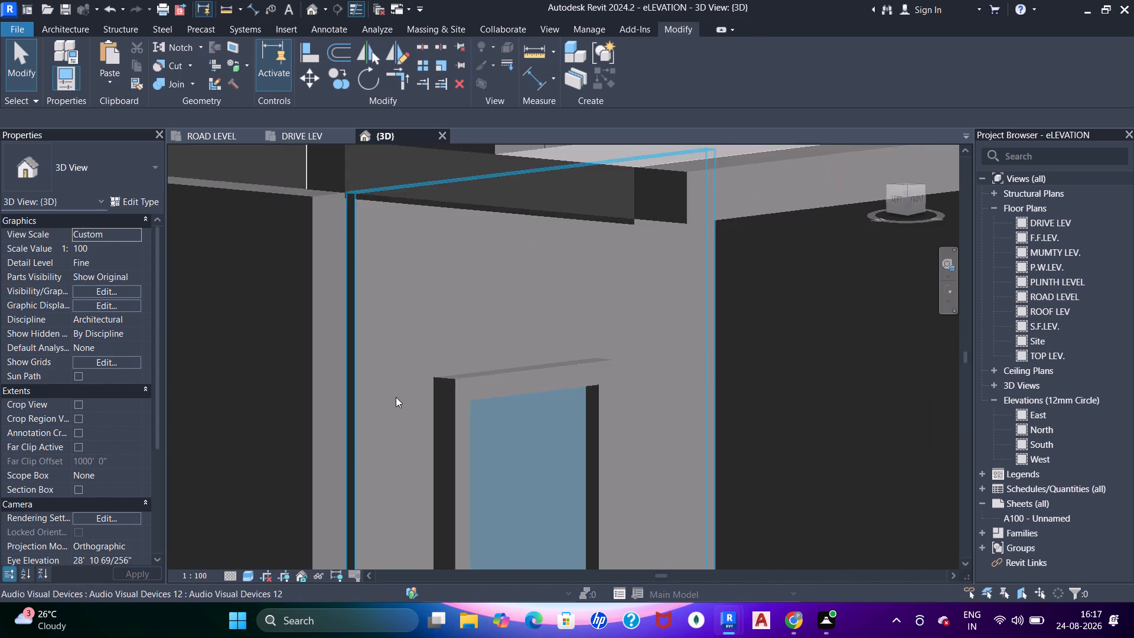
middle_click_drag(411, 437, 383, 393, "shift")
scroll(342, 328, "down", 7)
middle_click_drag(308, 366, 709, 239)
middle_click_drag(690, 253, 687, 312, "shift")
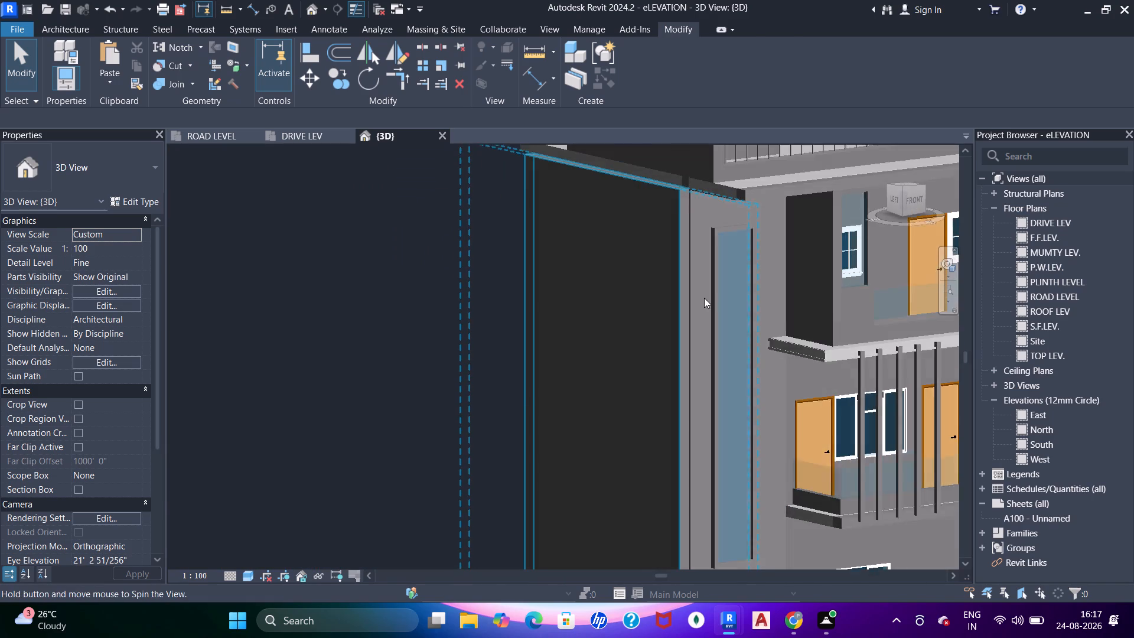
left_click(702, 287)
scroll(692, 330, "up", 1)
middle_click_drag(689, 336, 665, 199)
middle_click_drag(667, 224, 663, 203)
scroll(656, 230, "up", 3)
middle_click_drag(663, 233, 664, 291)
scroll(664, 301, "up", 3)
left_click_drag(663, 350, 638, 356)
key("Escape")
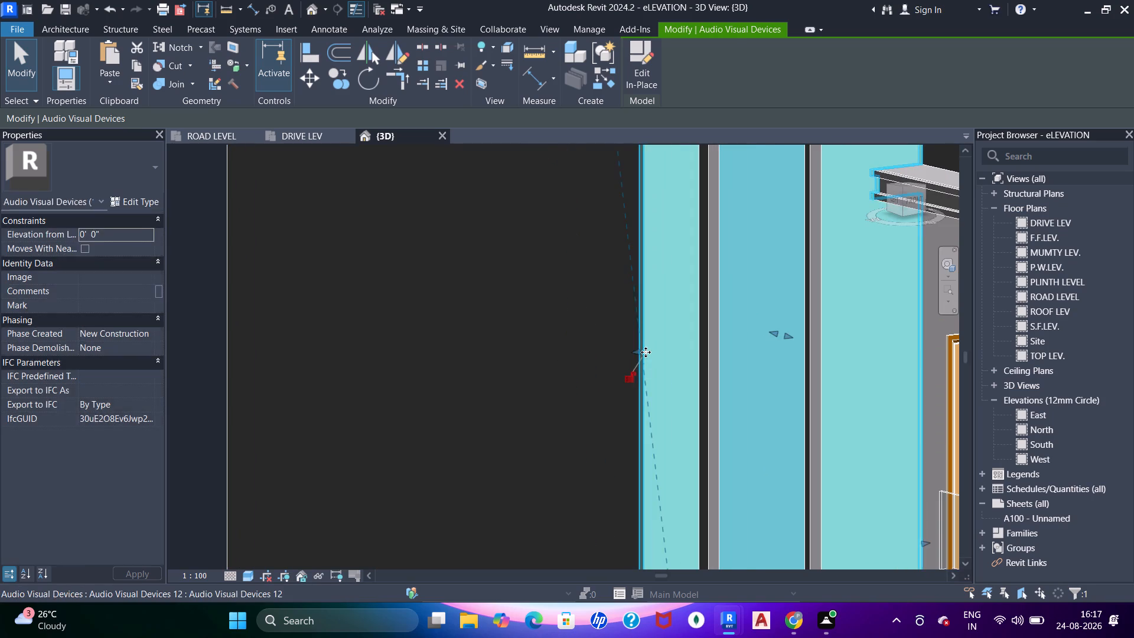
key("Escape")
Inspect the widened cladding panel and roof overhang corner from the front and side of the building.
scroll(649, 314, "down", 7)
middle_click_drag(677, 321, 550, 346)
scroll(609, 313, "up", 1)
scroll(609, 313, "down", 6)
middle_click_drag(628, 317, 627, 226)
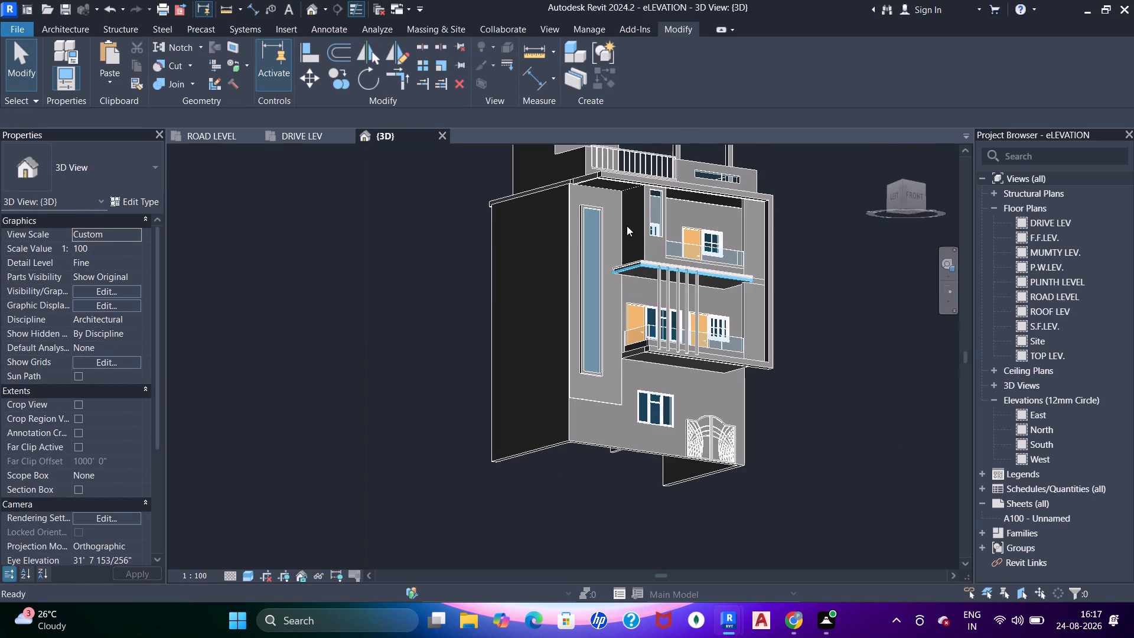
middle_click_drag(626, 214, 621, 286, "shift")
scroll(578, 203, "up", 7)
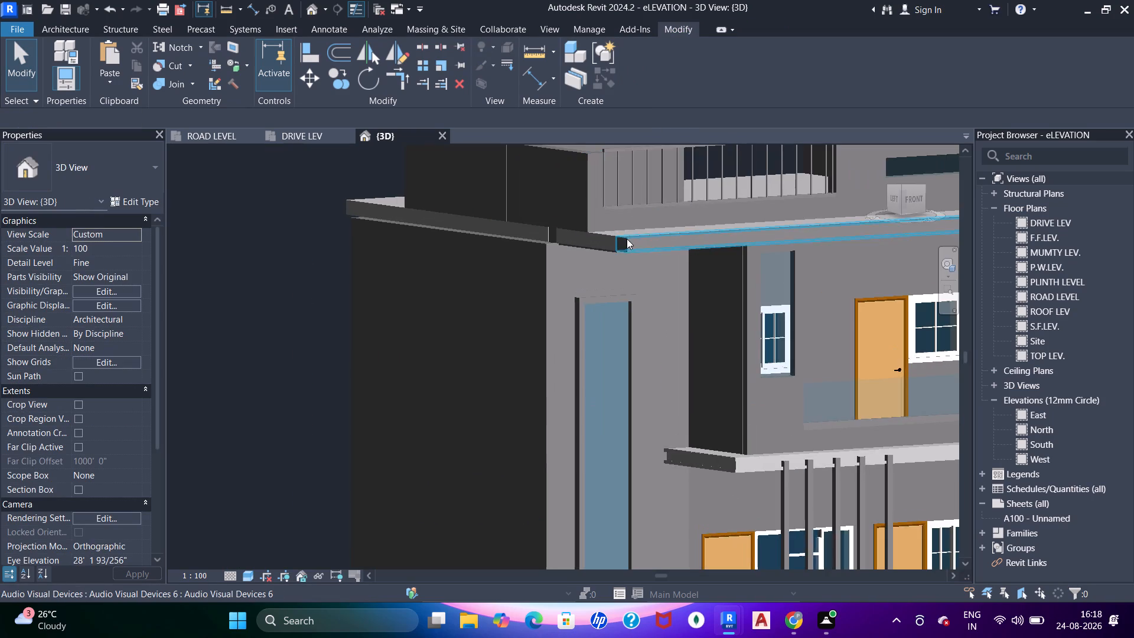
middle_click_drag(637, 285, 633, 292, "shift")
scroll(626, 295, "down", 4)
middle_click_drag(634, 313, 632, 218)
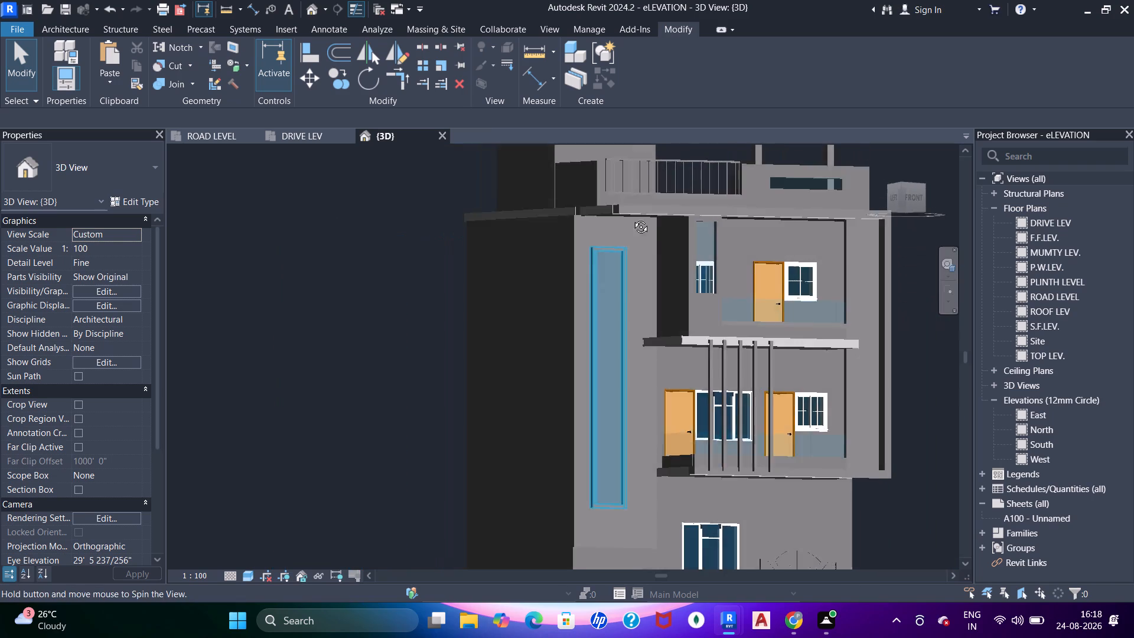
Place two Ceiling Light - Flat Round 60W - 120V fixtures under the roof overhang in front of the tall window.
middle_click_drag(632, 218, 618, 180)
middle_click_drag(591, 247, 566, 327)
left_click(56, 29)
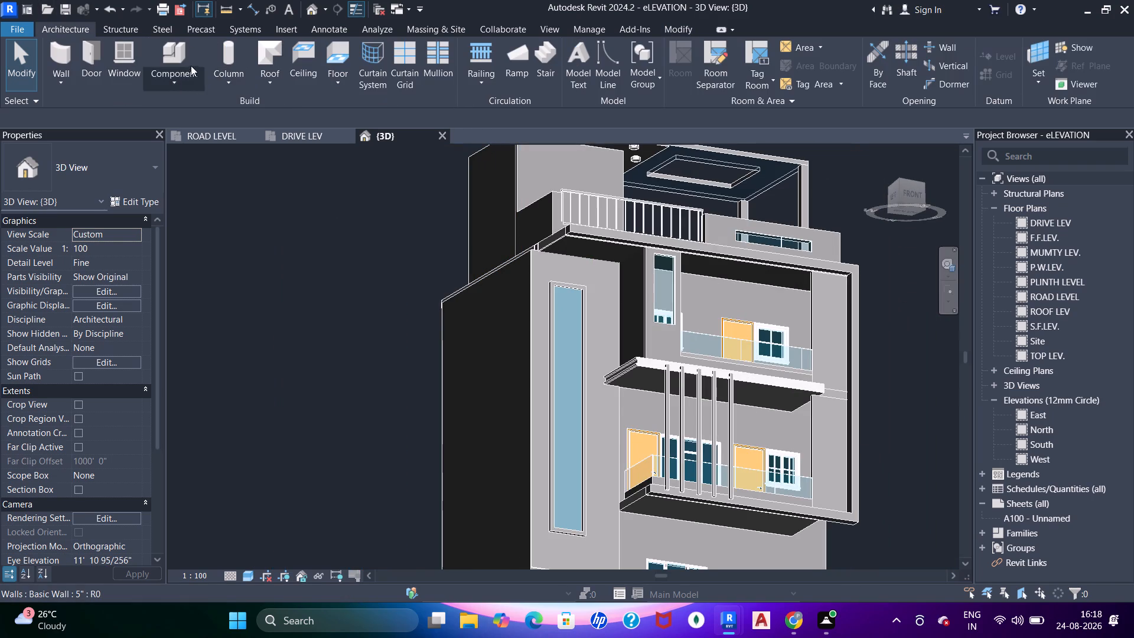
left_click(188, 61)
scroll(605, 275, "up", 6)
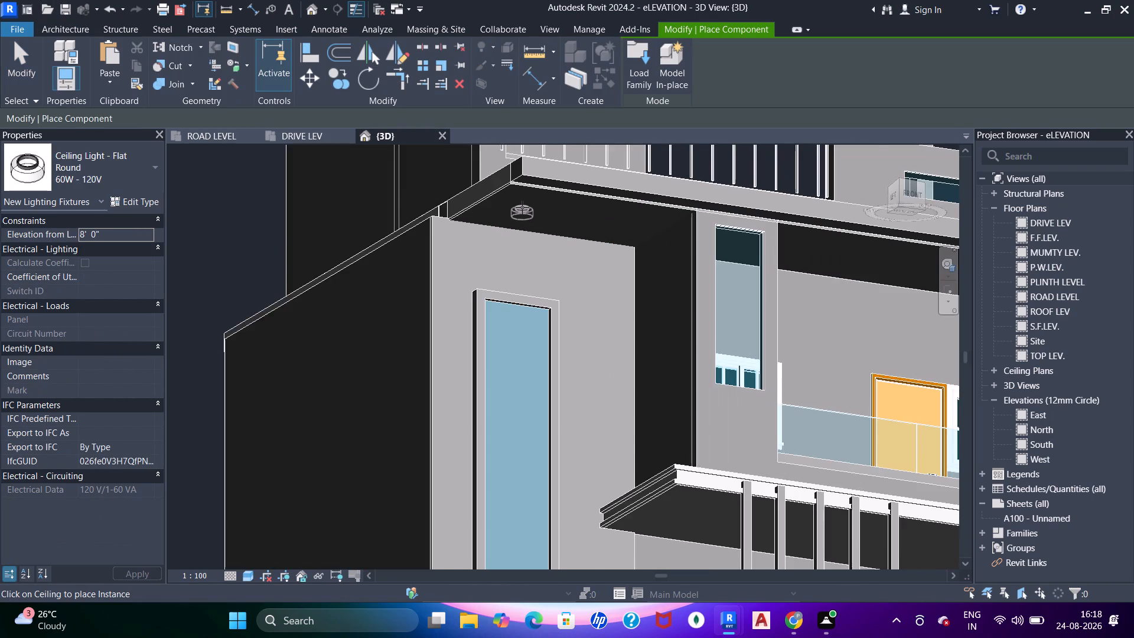
scroll(522, 207, "up", 3)
left_click(519, 207)
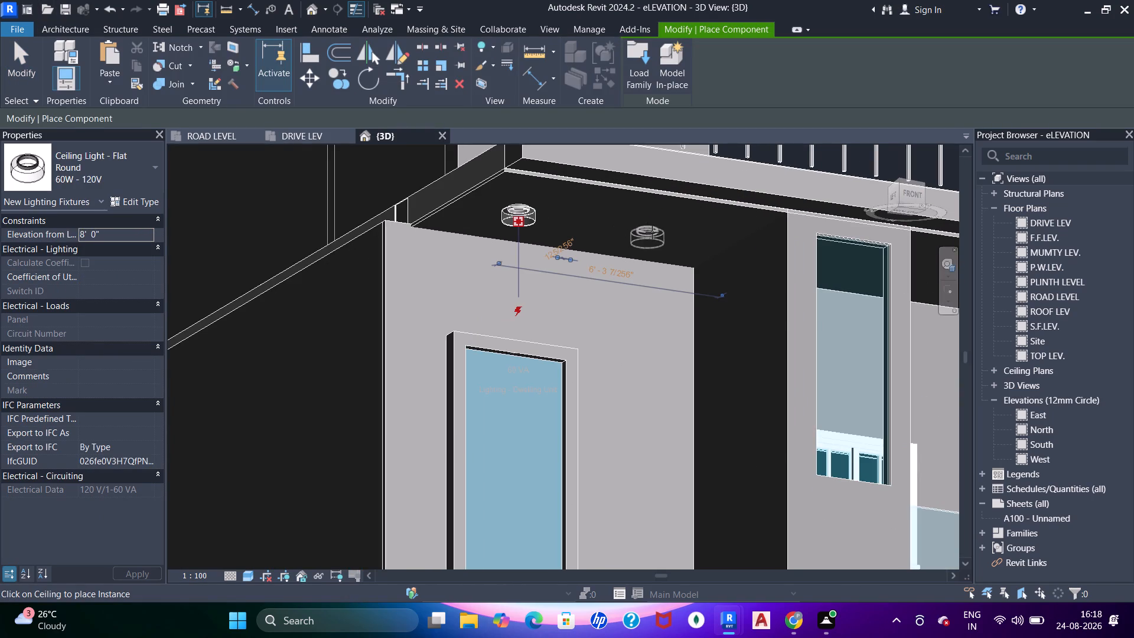
left_click(652, 232)
Following the reference render, place three more Ceiling Light - Flat Round fixtures under the roof overhang above the upper balcony.
left_click(294, 132)
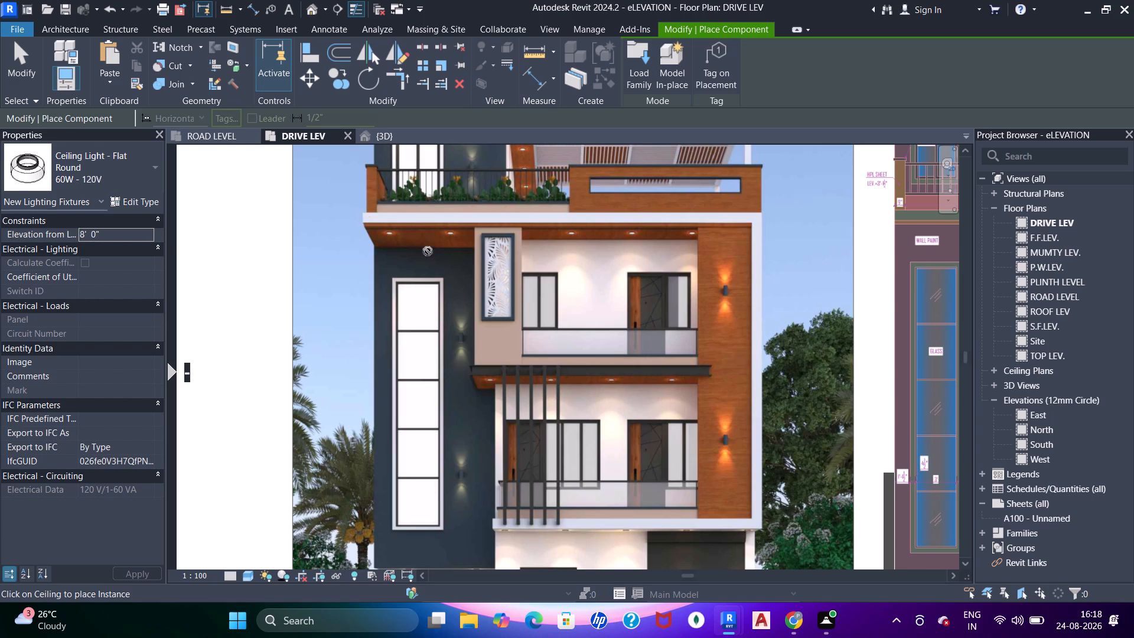
left_click_drag(374, 135, 381, 135)
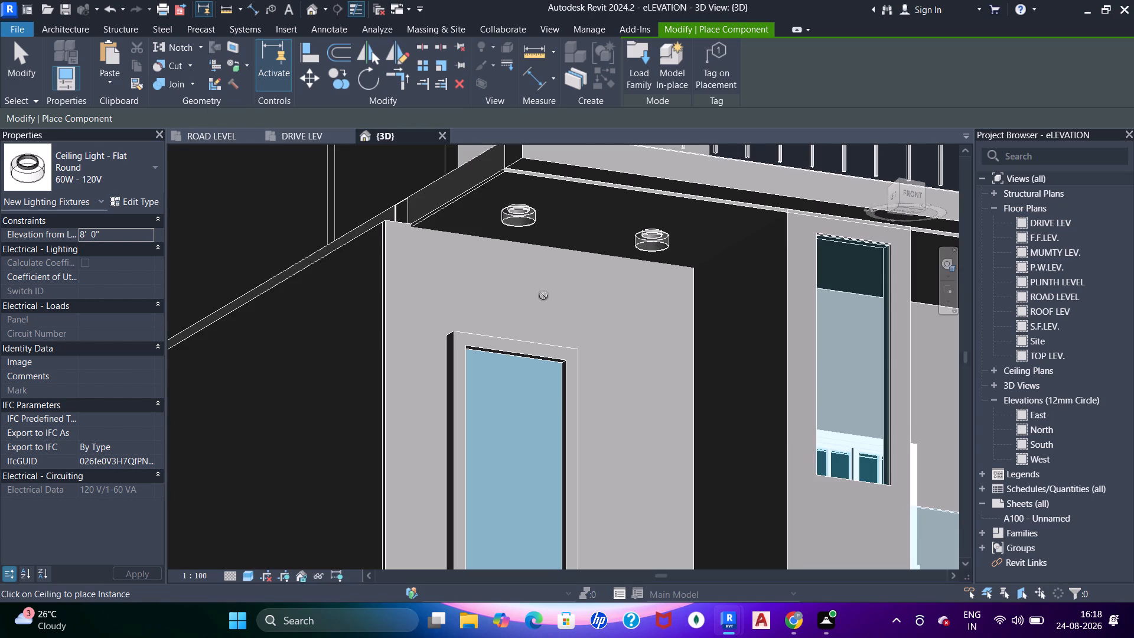
scroll(622, 261, "down", 5)
middle_click_drag(669, 298, 247, 295)
middle_click_drag(403, 311, 347, 266)
middle_click_drag(284, 250, 579, 412)
scroll(573, 380, "up", 4)
left_click(532, 390)
left_click(663, 394)
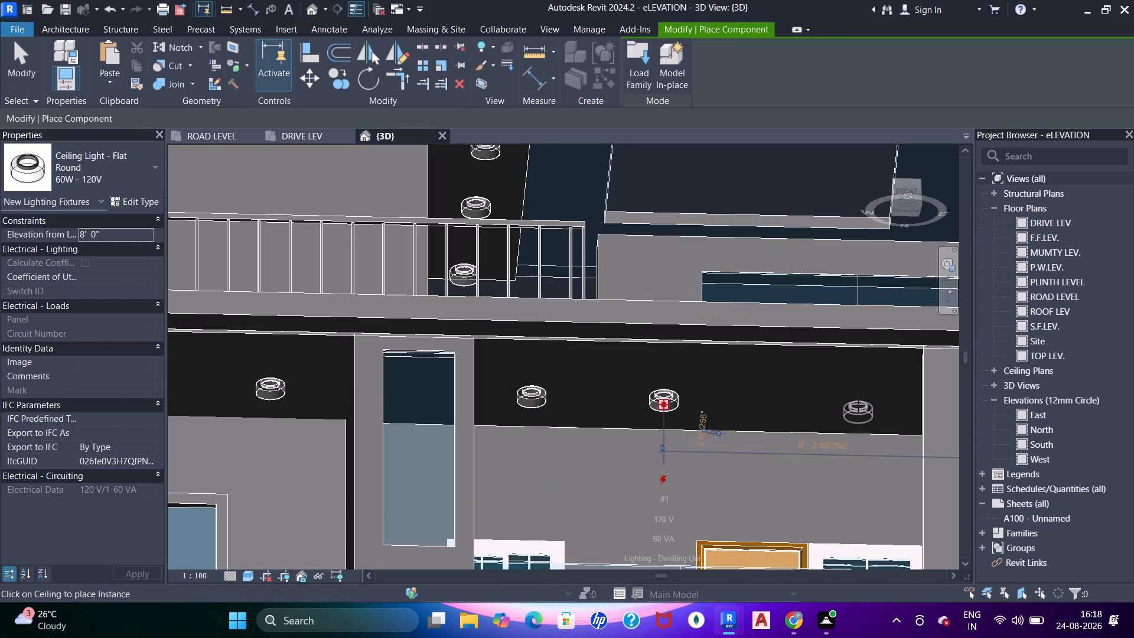
left_click(881, 398)
scroll(790, 337, "down", 5)
middle_click_drag(511, 393, 604, 418, "shift")
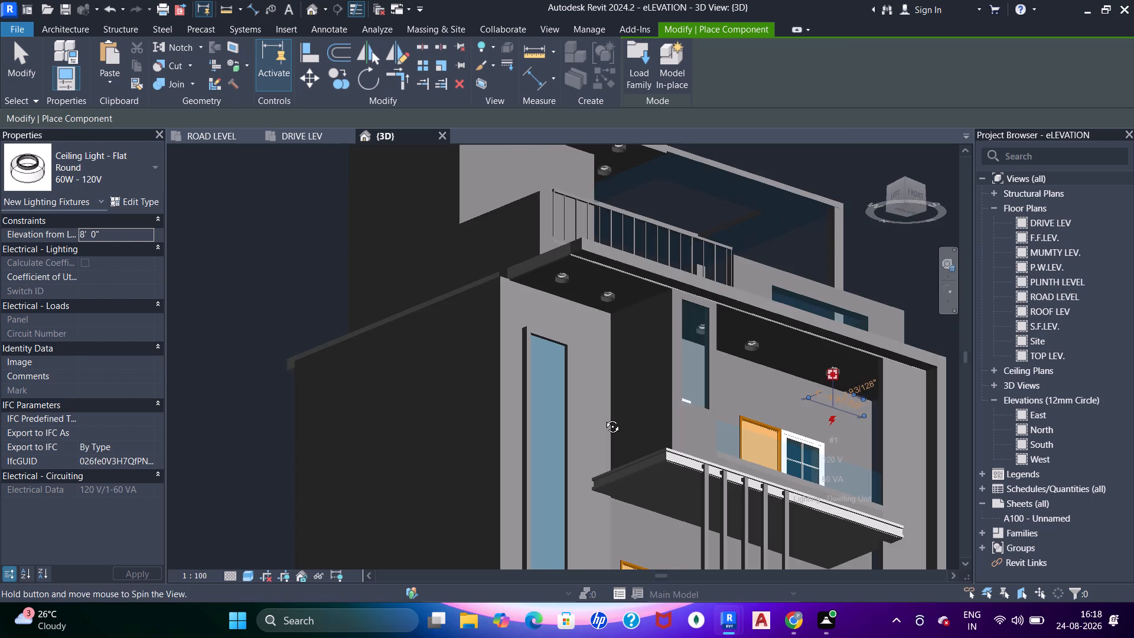
middle_click_drag(604, 418, 637, 424, "shift")
middle_click_drag(661, 421, 468, 440)
scroll(731, 403, "up", 4)
middle_click_drag(566, 402, 646, 418)
key("Escape")
key("Escape")
key("Escape")
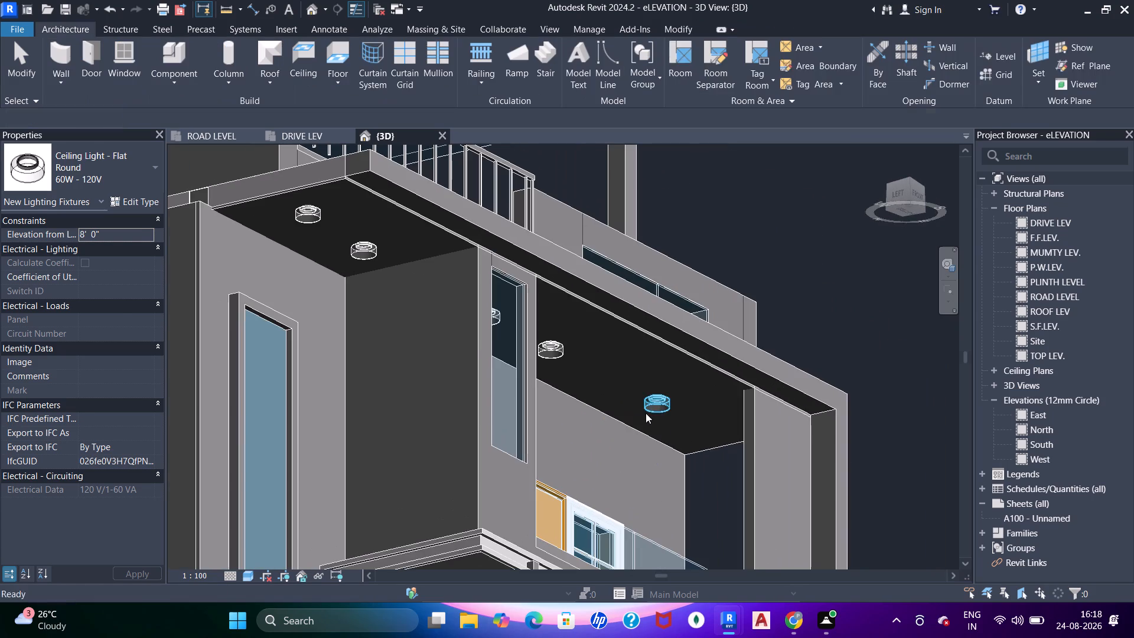
In the Left view, nudge the outermost corner ceiling light five increments back toward the wall, in line with the other fixtures.
scroll(460, 326, "down", 5)
middle_click_drag(508, 362, 555, 390, "shift")
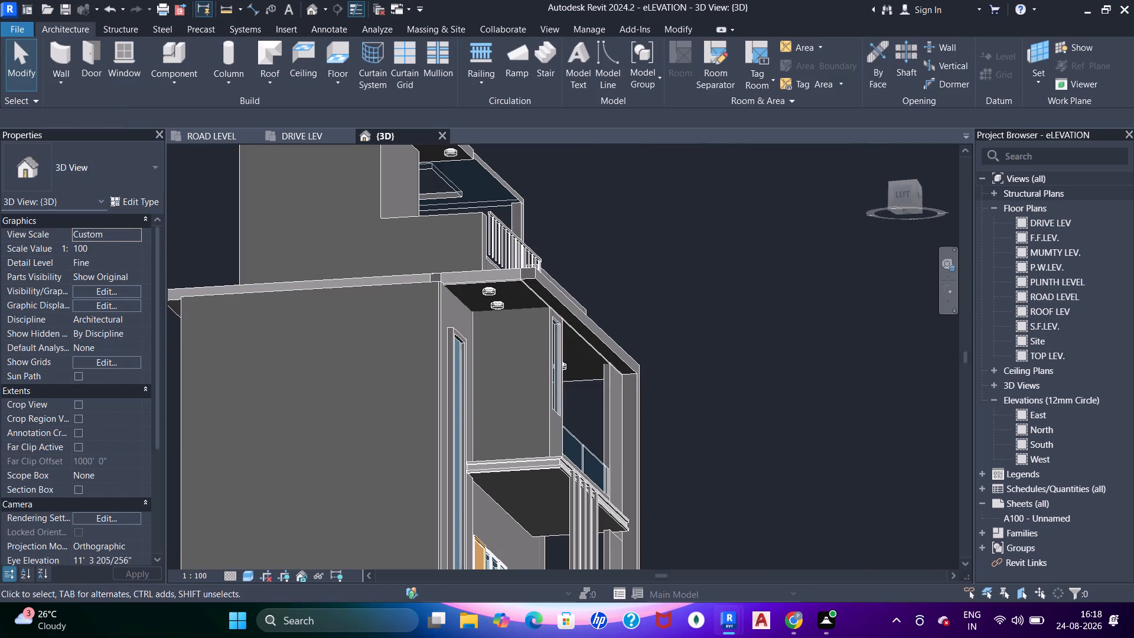
left_click(905, 200)
scroll(527, 470, "up", 4)
scroll(787, 248, "up", 4)
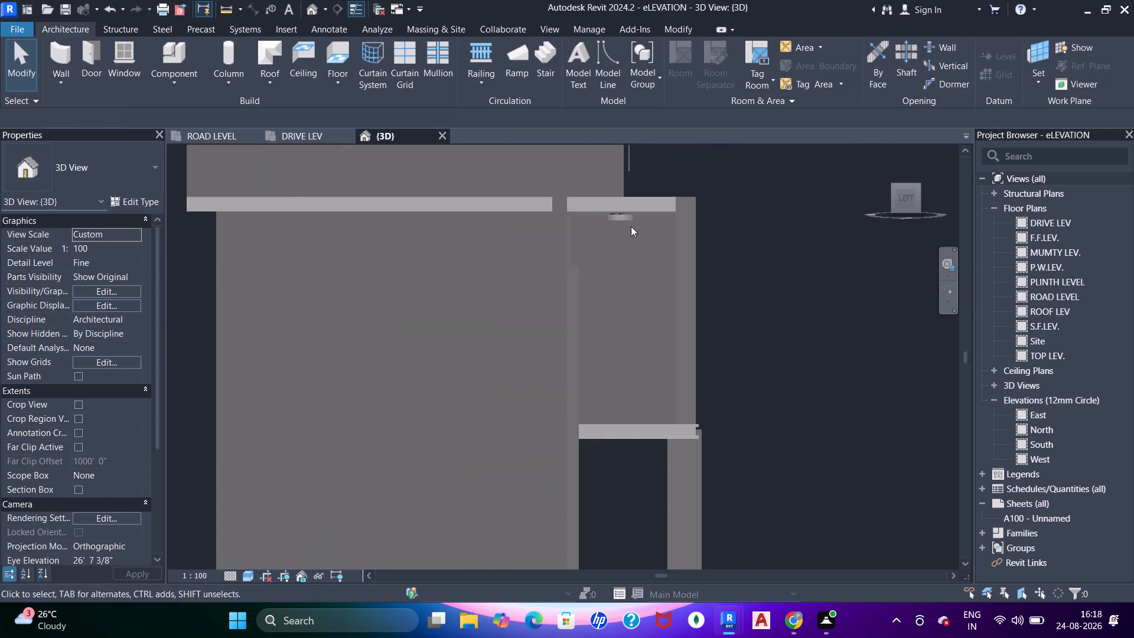
middle_click_drag(608, 249, 622, 301)
scroll(638, 272, "up", 6)
left_click(651, 273)
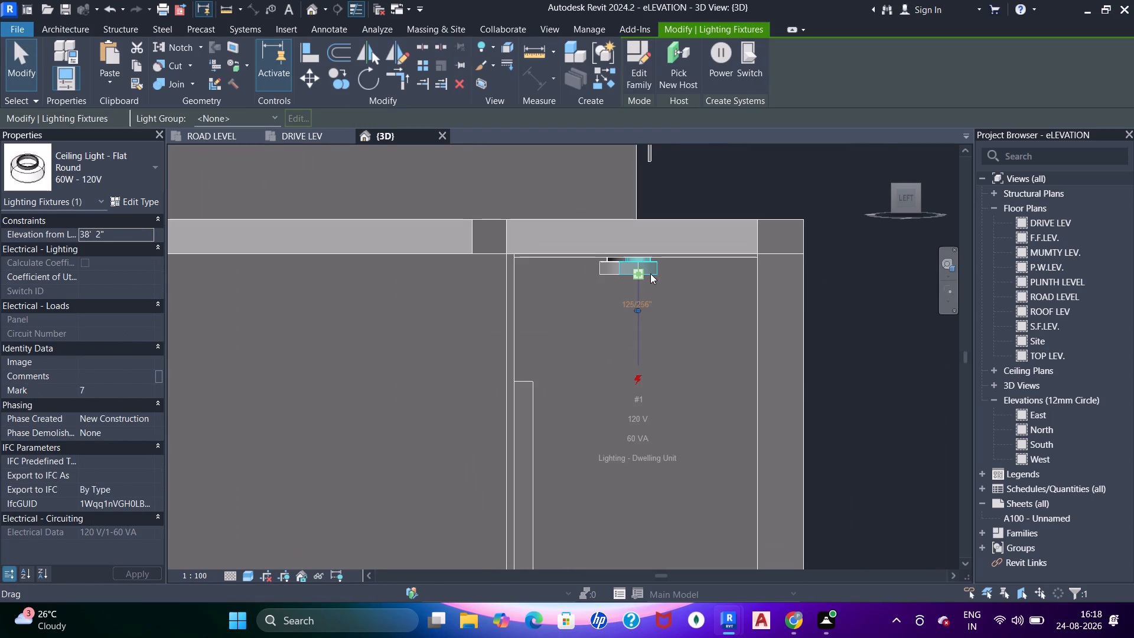
key("Left")
key("Left")
key("Left")
key("Left")
key("Left")
Examine the alignment of the roof overhang's ceiling lights from the front and the right side of the building.
scroll(647, 275, "down", 5)
middle_click_drag(669, 329, 490, 316, "shift")
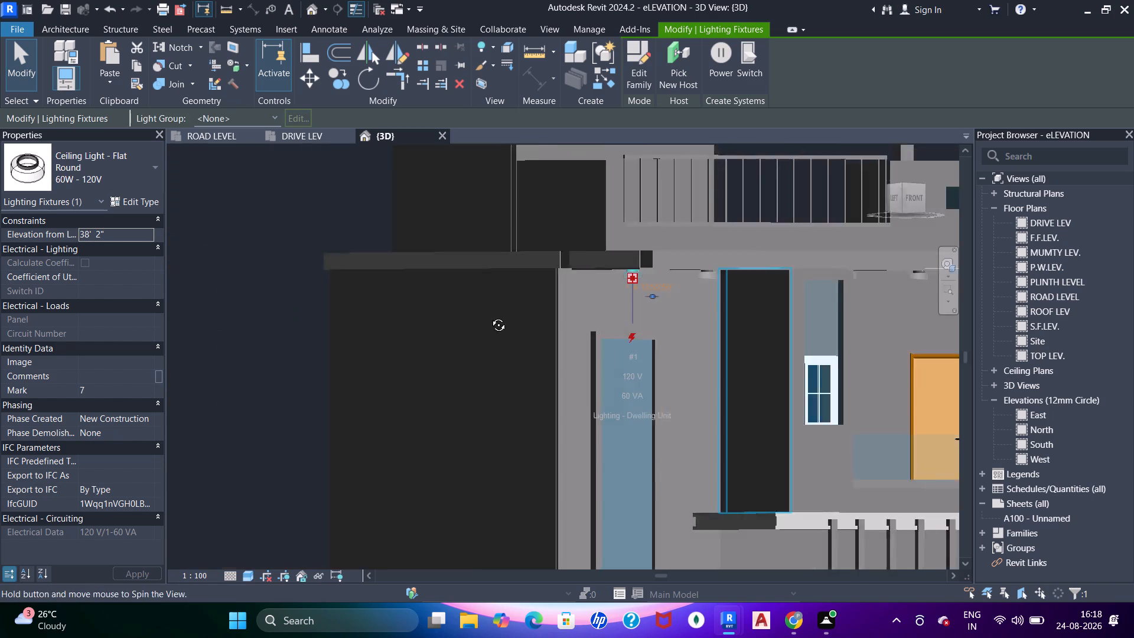
middle_click_drag(490, 316, 490, 317, "shift")
middle_click_drag(737, 312, 315, 315)
middle_click_drag(541, 325, 664, 285, "shift")
middle_click_drag(589, 381, 334, 370, "shift")
middle_click_drag(501, 355, 389, 360)
middle_click_drag(363, 313, 563, 367)
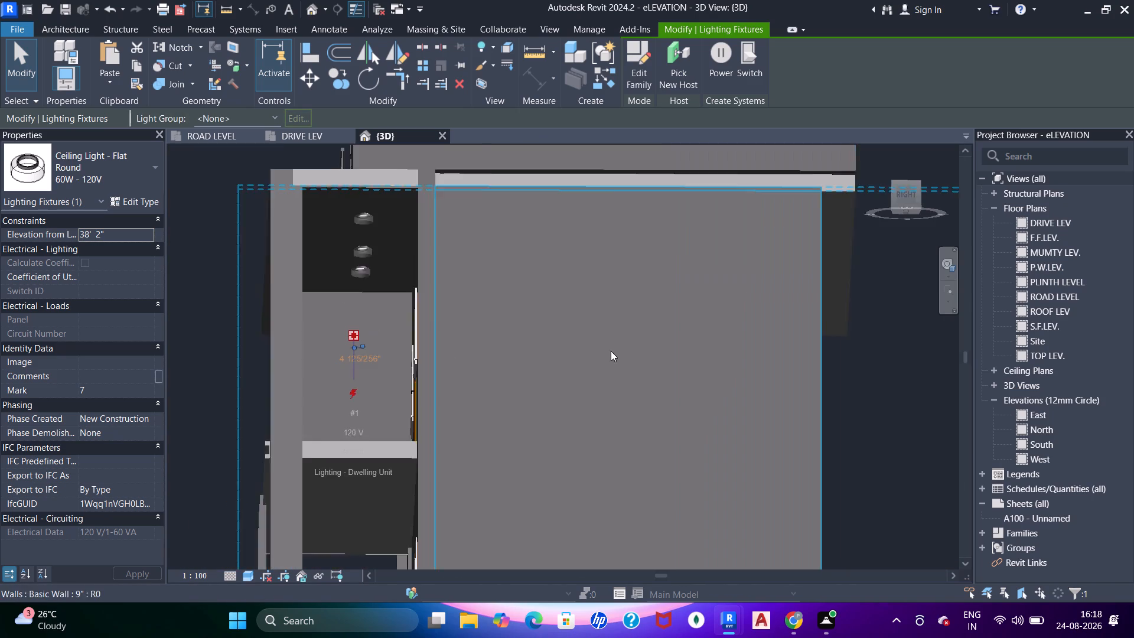
scroll(445, 281, "down", 3)
middle_click_drag(381, 310, 390, 352, "shift")
scroll(413, 316, "up", 3)
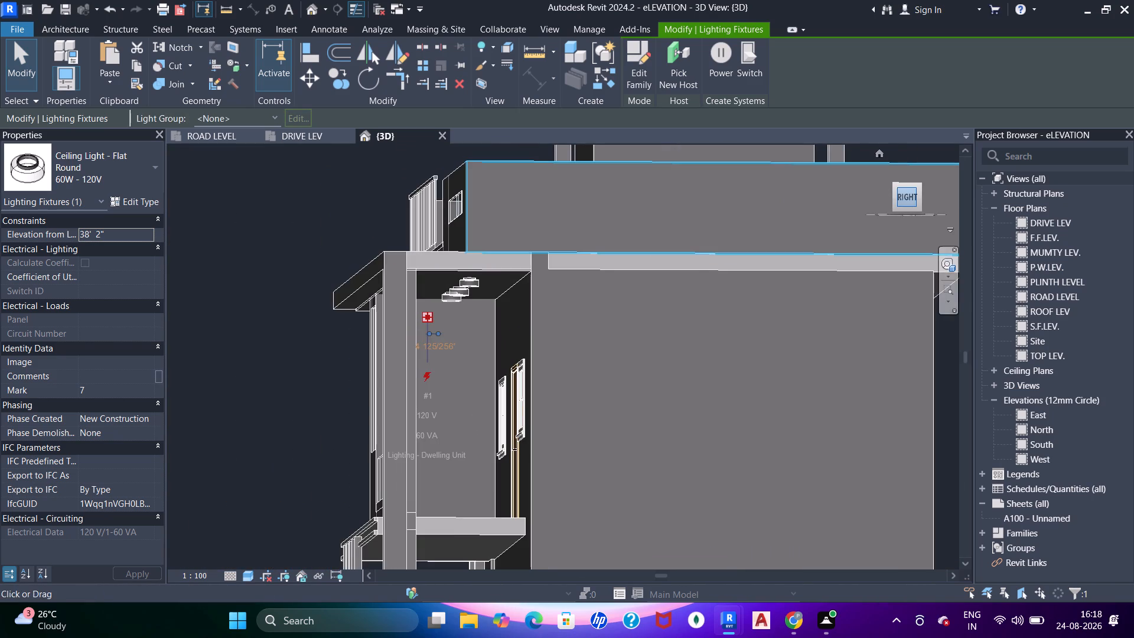
left_click(907, 200)
middle_click_drag(385, 390, 437, 291)
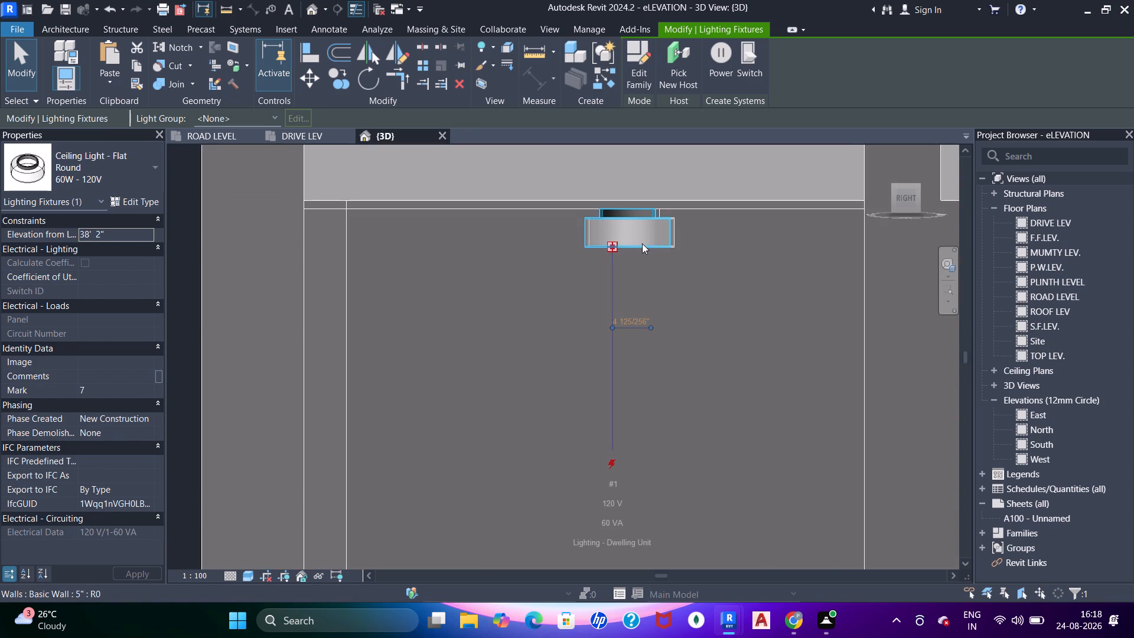
key("Escape")
Nudge the middle ceiling light above the upper balcony nine increments toward the balcony's right end to even out the spacing.
scroll(654, 253, "down", 7)
middle_click_drag(585, 344, 602, 308, "shift")
scroll(679, 263, "down", 5)
middle_click_drag(703, 285, 830, 281, "shift")
middle_click_drag(830, 278, 418, 344)
middle_click_drag(486, 329, 550, 315, "shift")
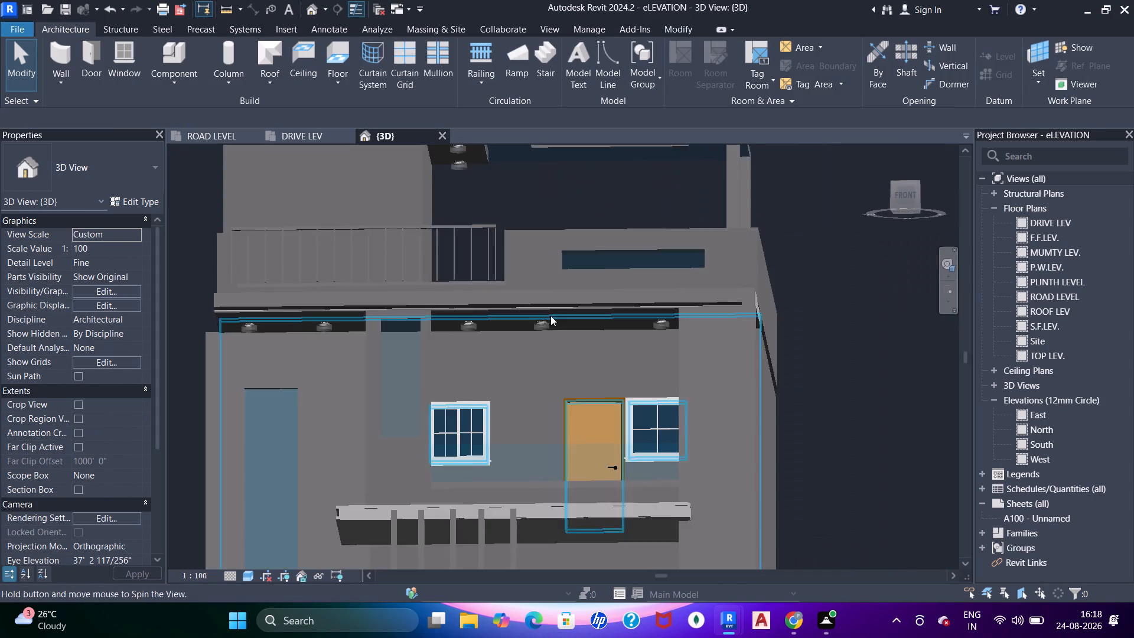
left_click(539, 326)
key("Right")
key("Right")
key("Right")
key("Right")
key("Right")
key("Right")
key("Right")
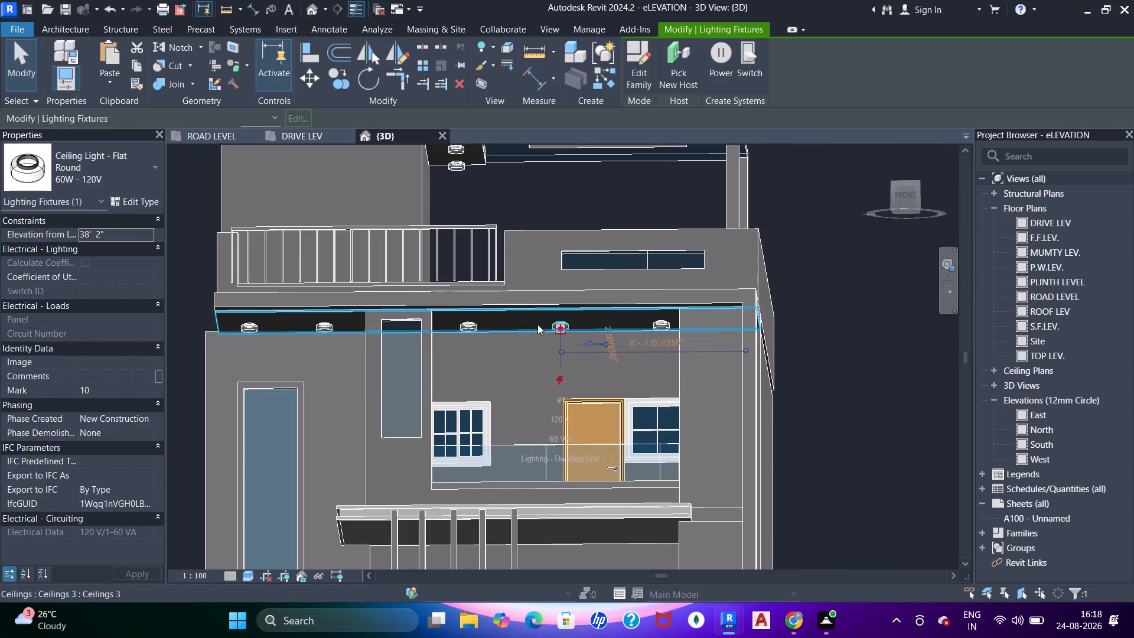
key("Right")
key("Right")
key("Escape")
Nudge the last ceiling light above the upper balcony two increments toward the balcony's right end.
scroll(537, 323, "down", 2)
middle_click_drag(536, 344, 569, 355, "shift")
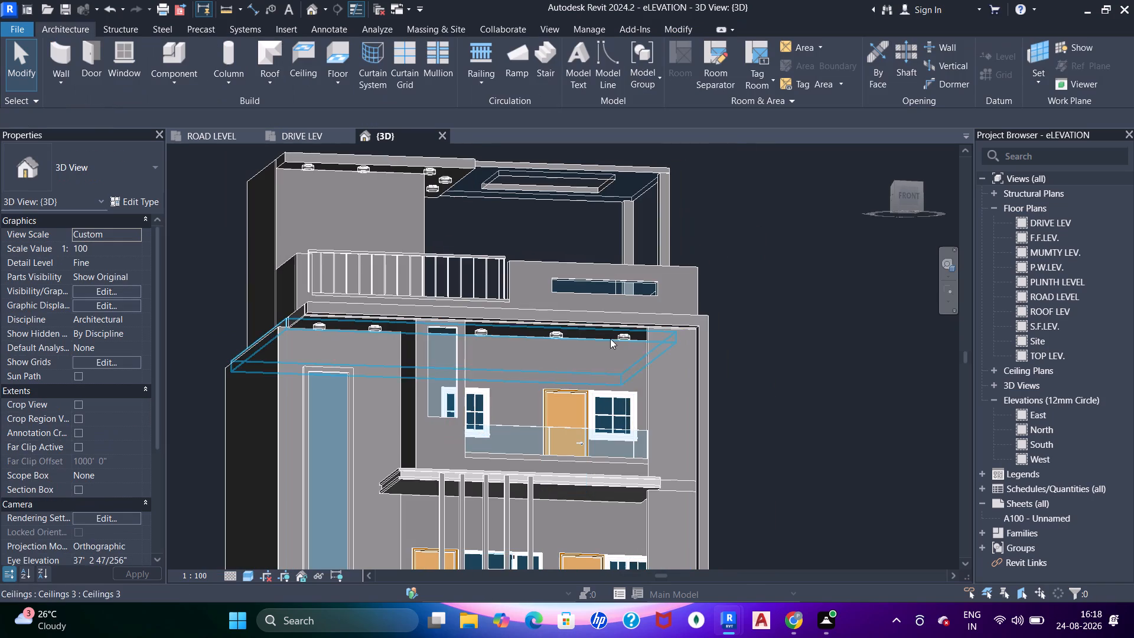
left_click(615, 338)
key("Right")
key("Right")
key("Escape")
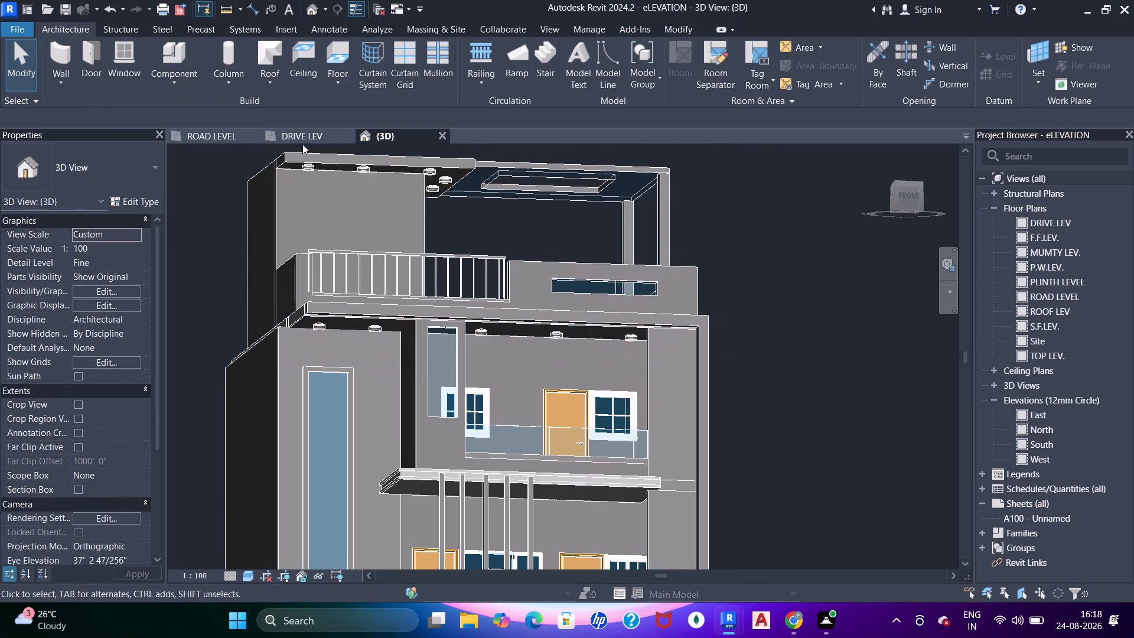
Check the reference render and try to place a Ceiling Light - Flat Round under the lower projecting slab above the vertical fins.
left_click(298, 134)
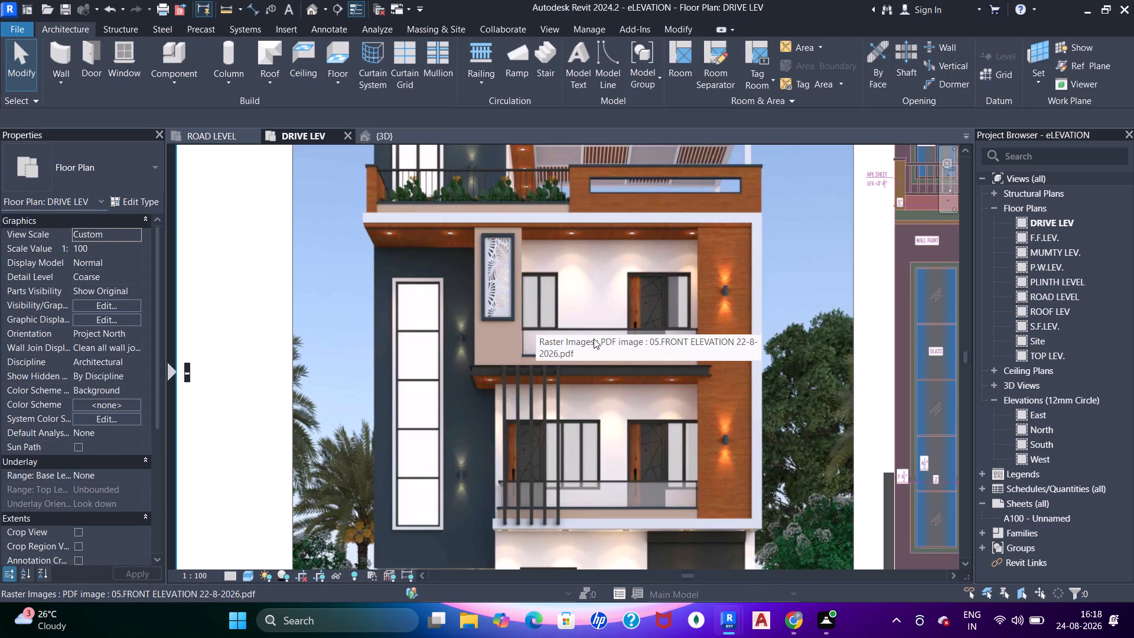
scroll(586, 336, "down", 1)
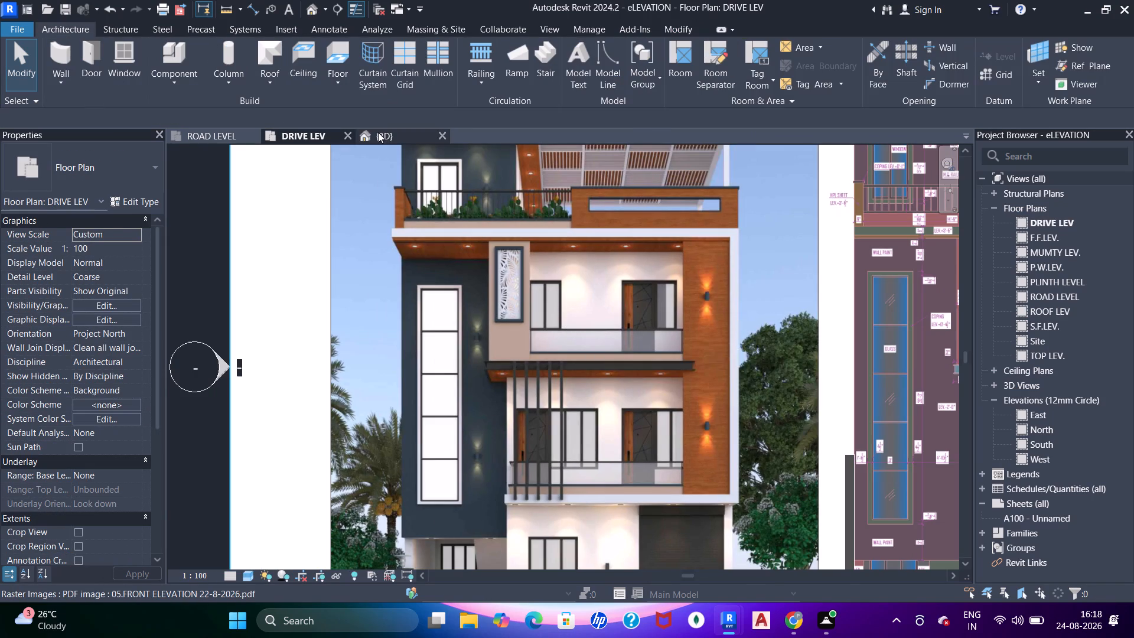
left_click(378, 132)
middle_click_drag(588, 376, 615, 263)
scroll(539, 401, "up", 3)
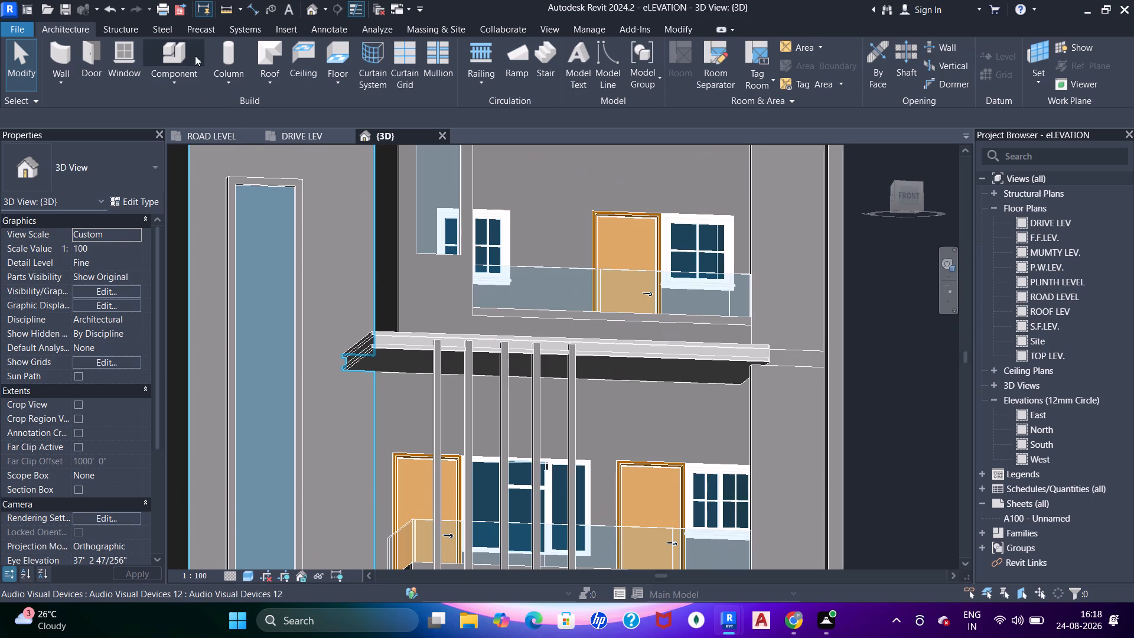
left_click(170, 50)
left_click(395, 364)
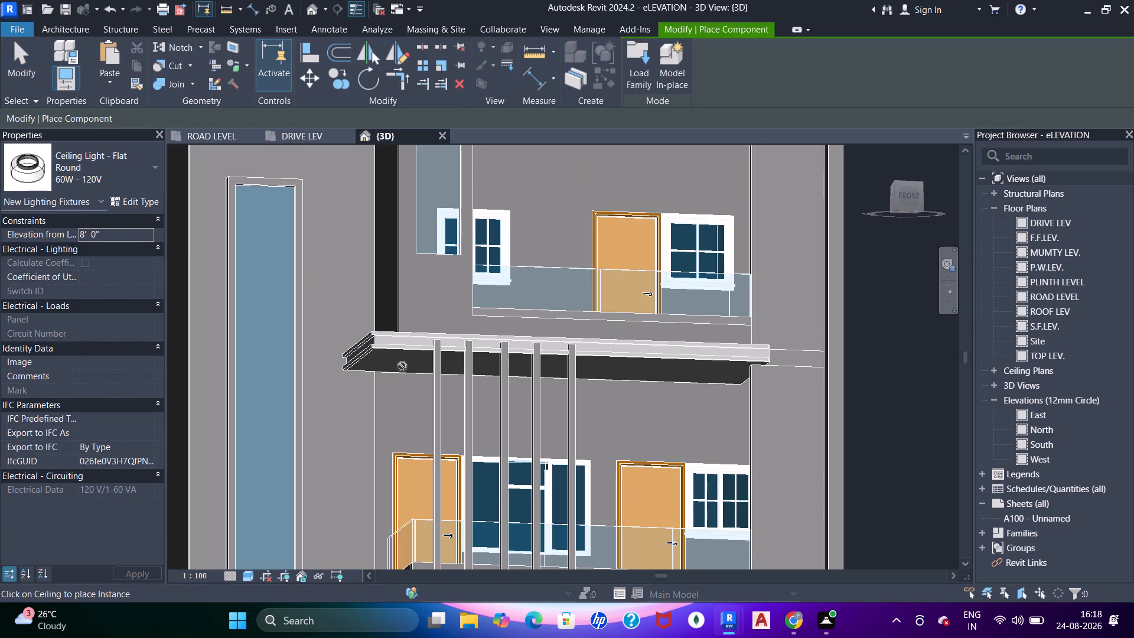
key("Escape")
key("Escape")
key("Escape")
Start a new in-place model in the Ceilings category, keeping the suggested name.
left_click(170, 84)
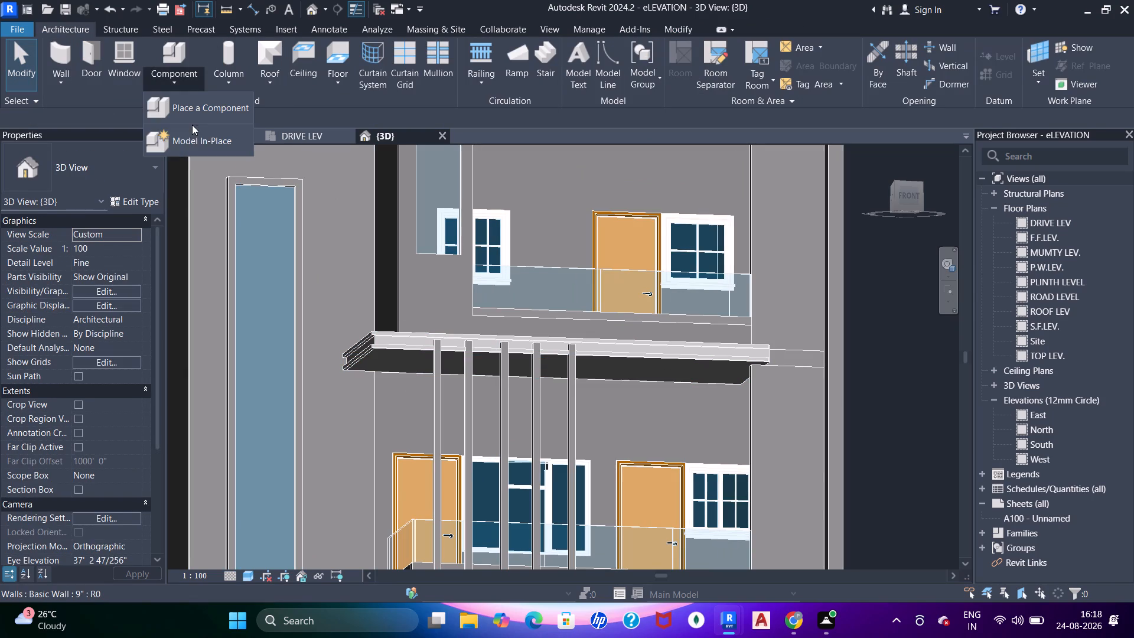
left_click(185, 136)
left_click(505, 239)
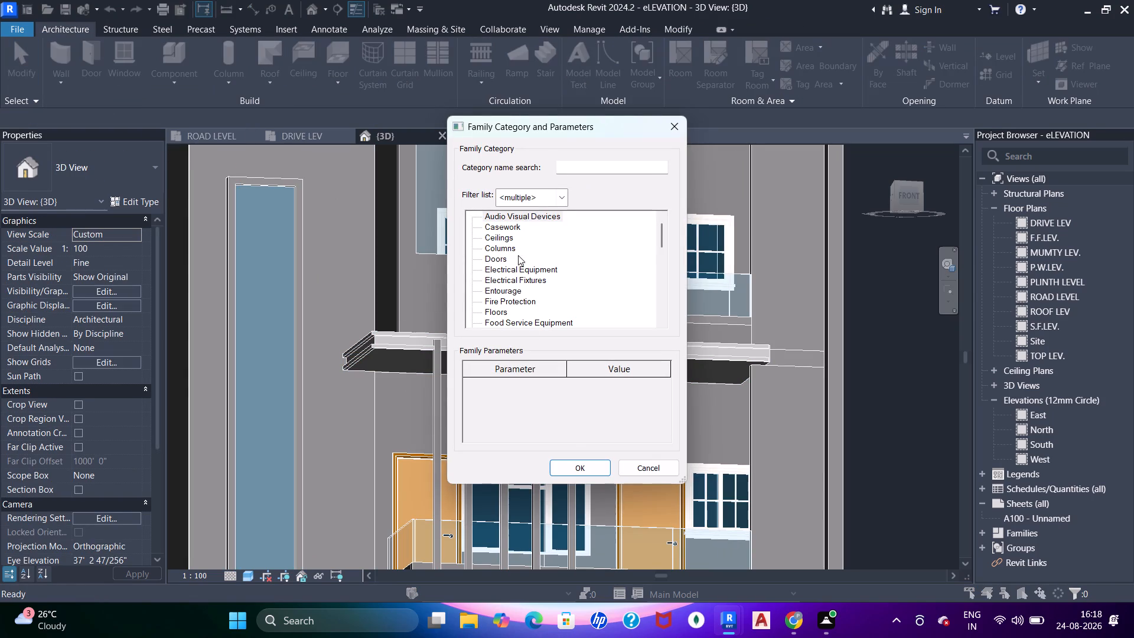
left_click(571, 463)
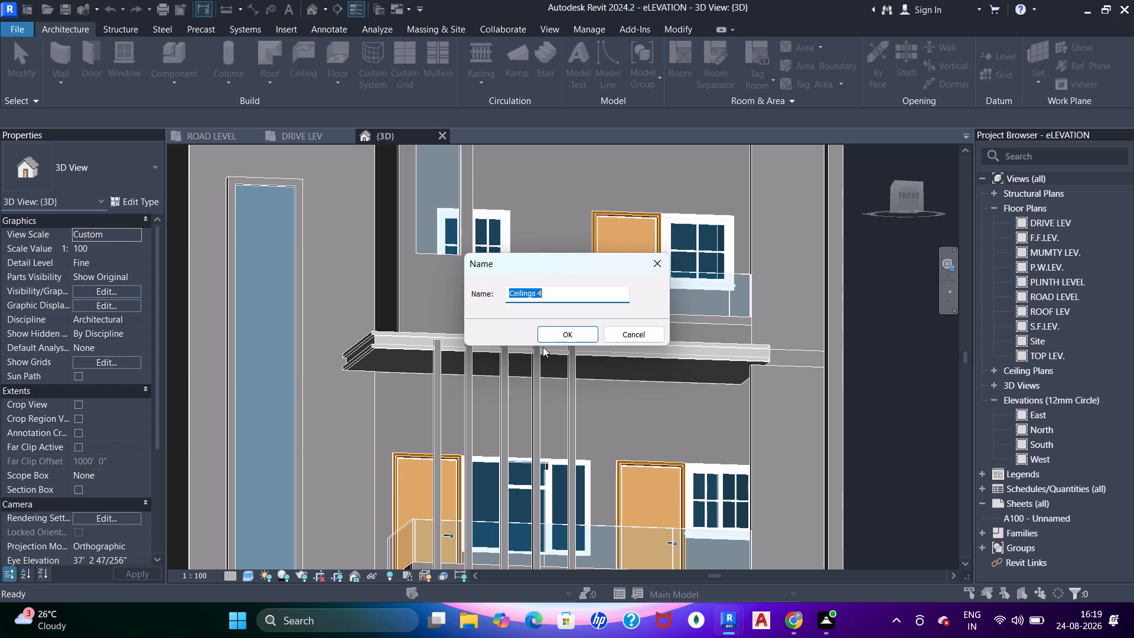
left_click(553, 343)
Begin an extrusion with its work plane set on the underside of the projecting slab above the vertical fins.
middle_click_drag(467, 408, 521, 372, "shift")
scroll(435, 338, "up", 2)
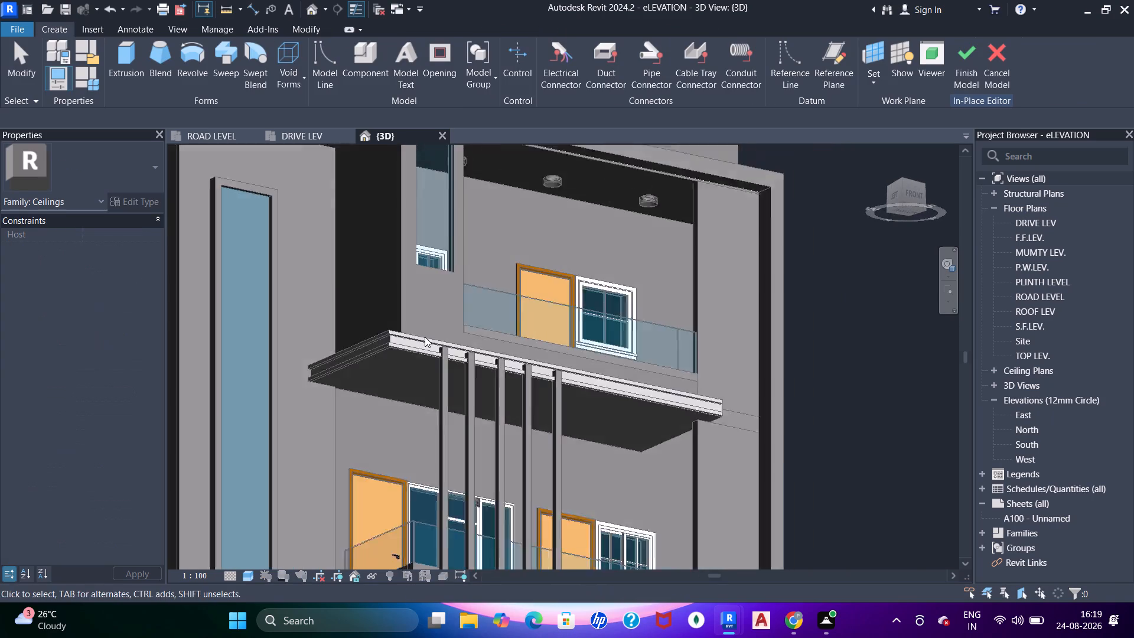
scroll(425, 337, "up", 2)
middle_click_drag(406, 360, 553, 277)
left_click(120, 44)
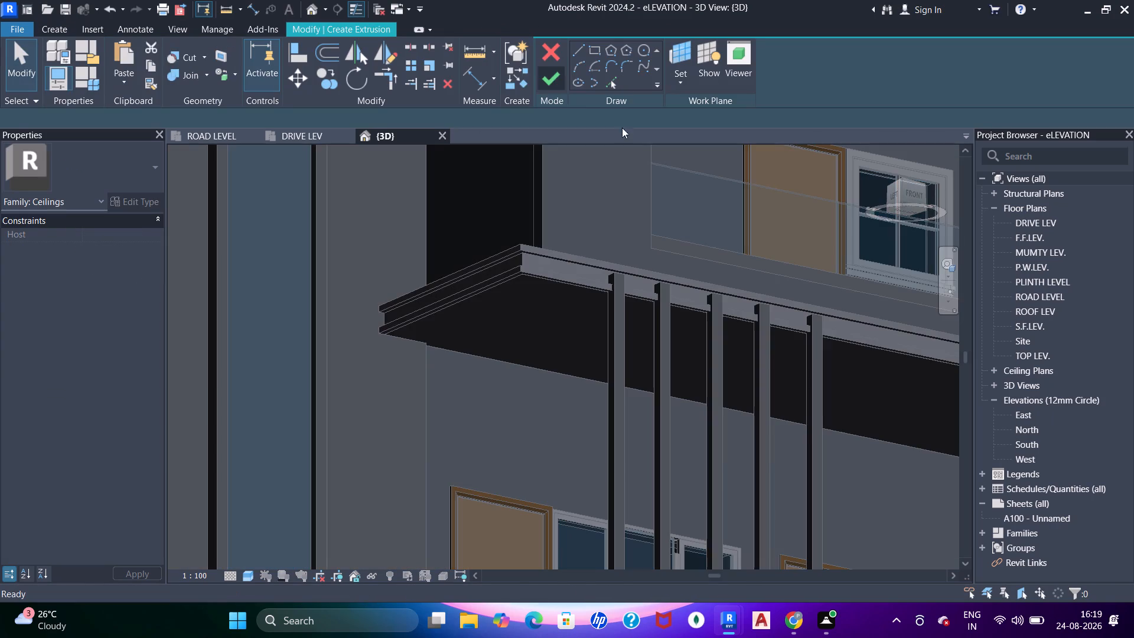
left_click(683, 78)
left_click(695, 135)
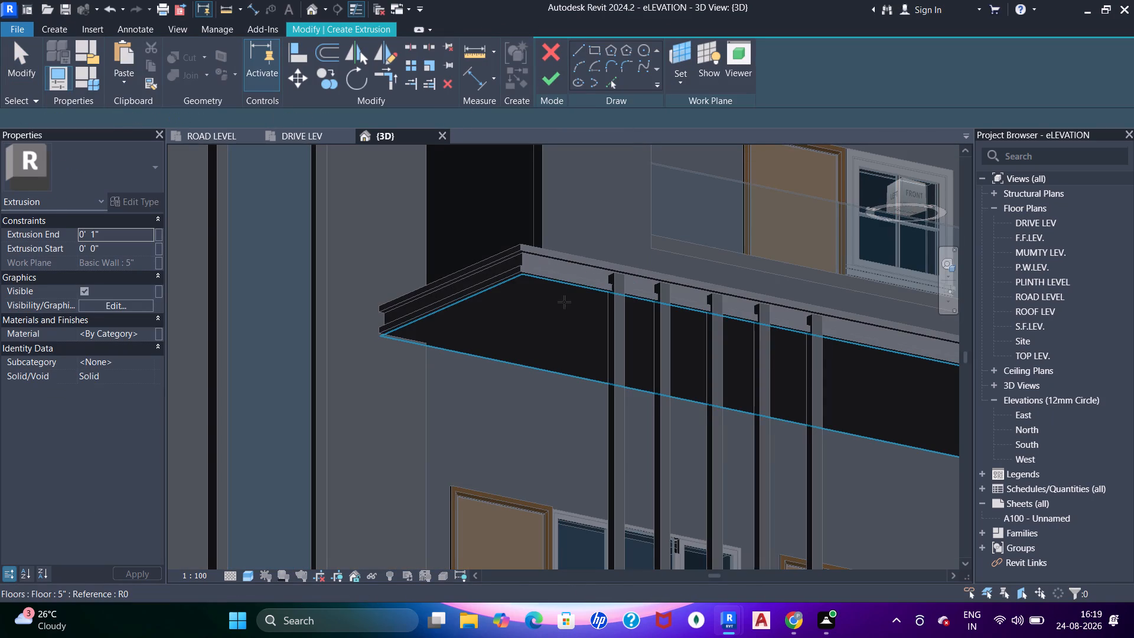
left_click(563, 303)
Sketch a rectangle between opposite corners of the projecting slab's underside above the vertical fins and finish the 1" deep extrusion.
left_click(599, 50)
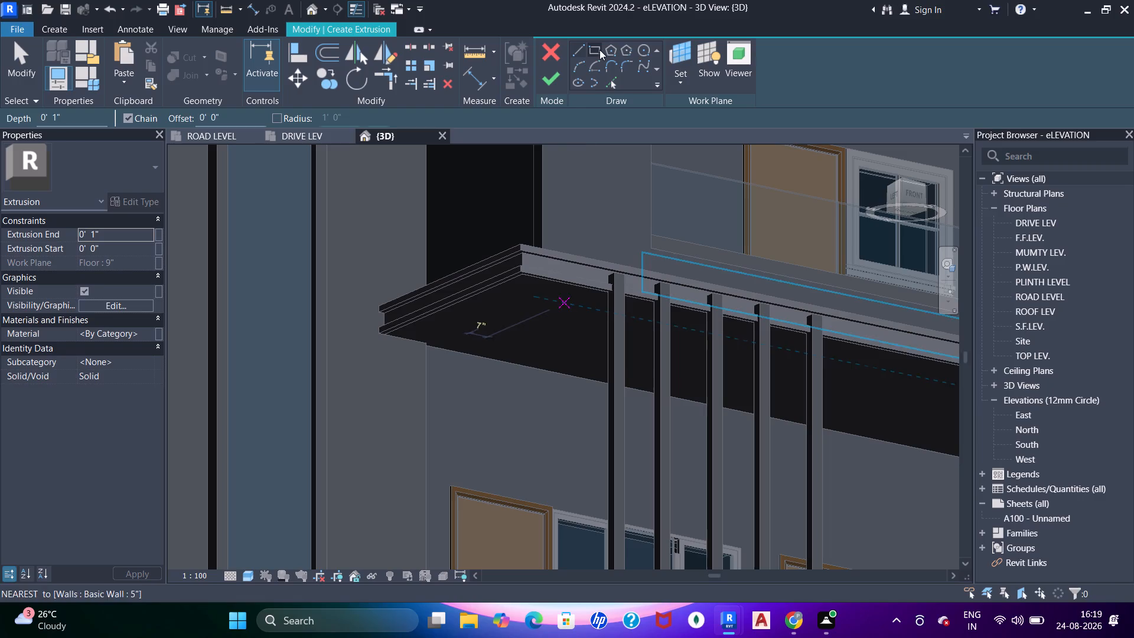
scroll(659, 277, "down", 4)
middle_click_drag(683, 320, 475, 296)
scroll(348, 341, "up", 5)
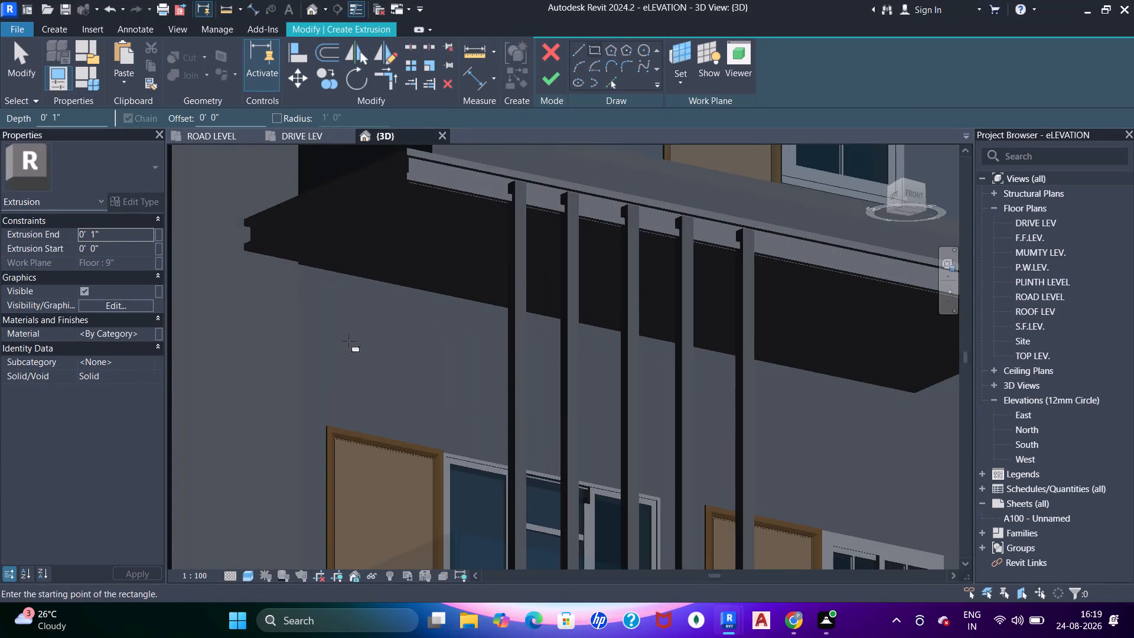
scroll(409, 185, "up", 6)
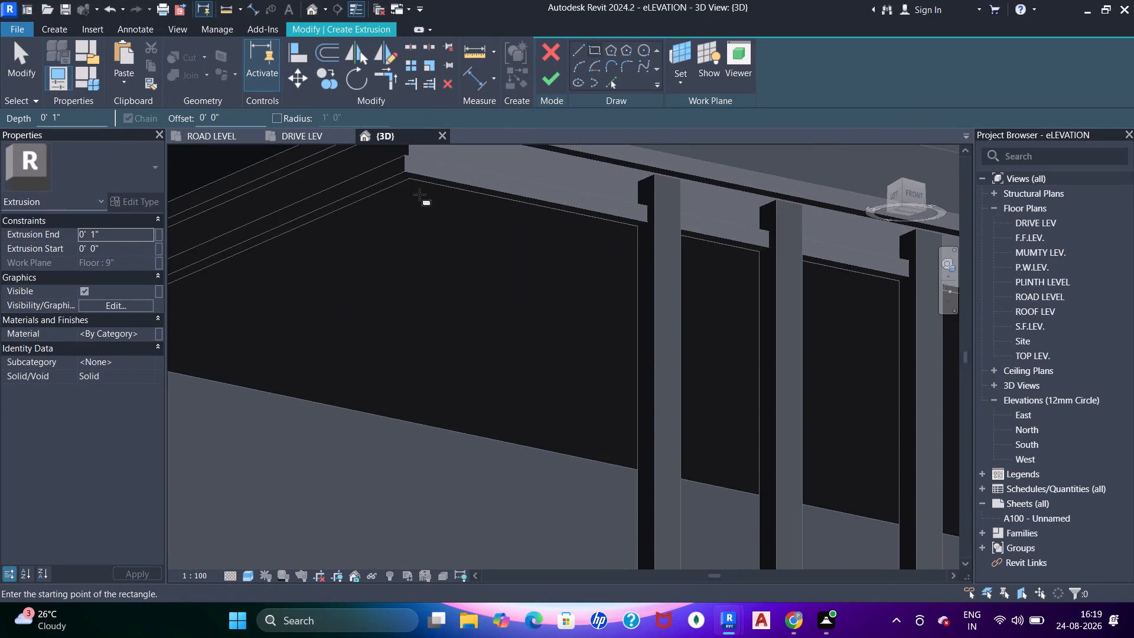
left_click(412, 180)
scroll(448, 249, "down", 4)
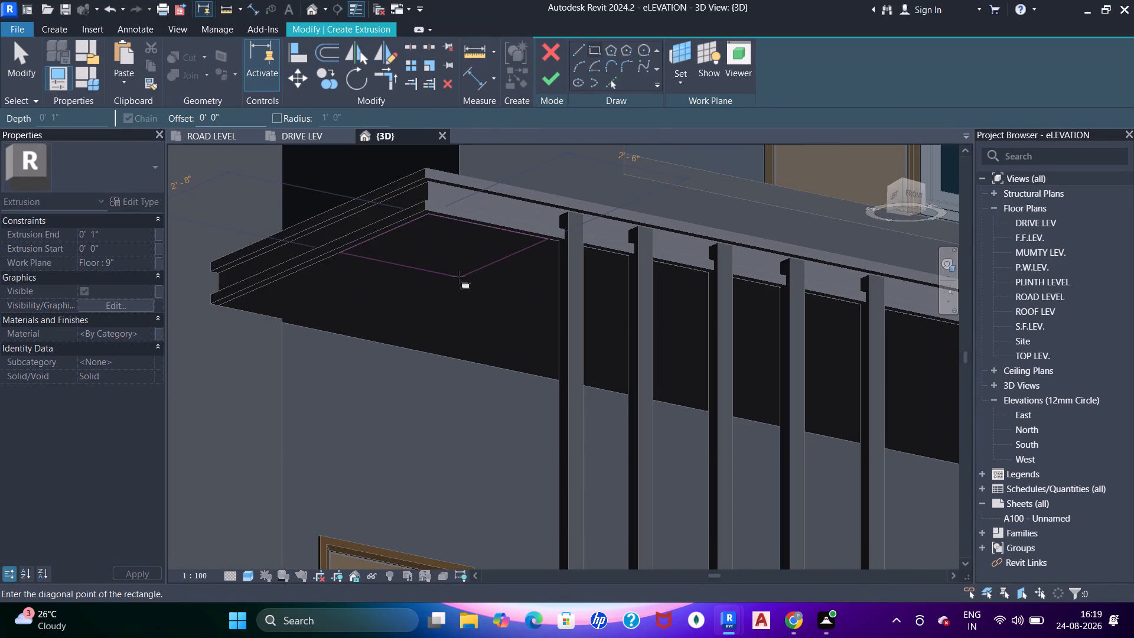
key("Escape")
scroll(434, 183, "up", 5)
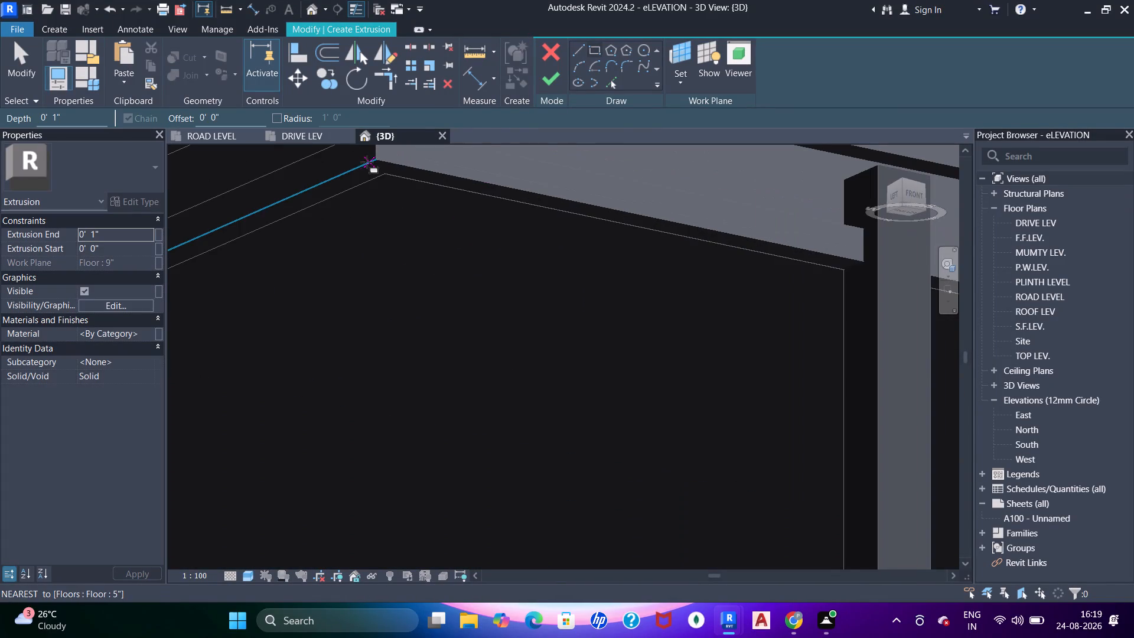
left_click(377, 160)
scroll(457, 281, "down", 5)
middle_click_drag(592, 346, 296, 253)
middle_click_drag(558, 401, 164, 213)
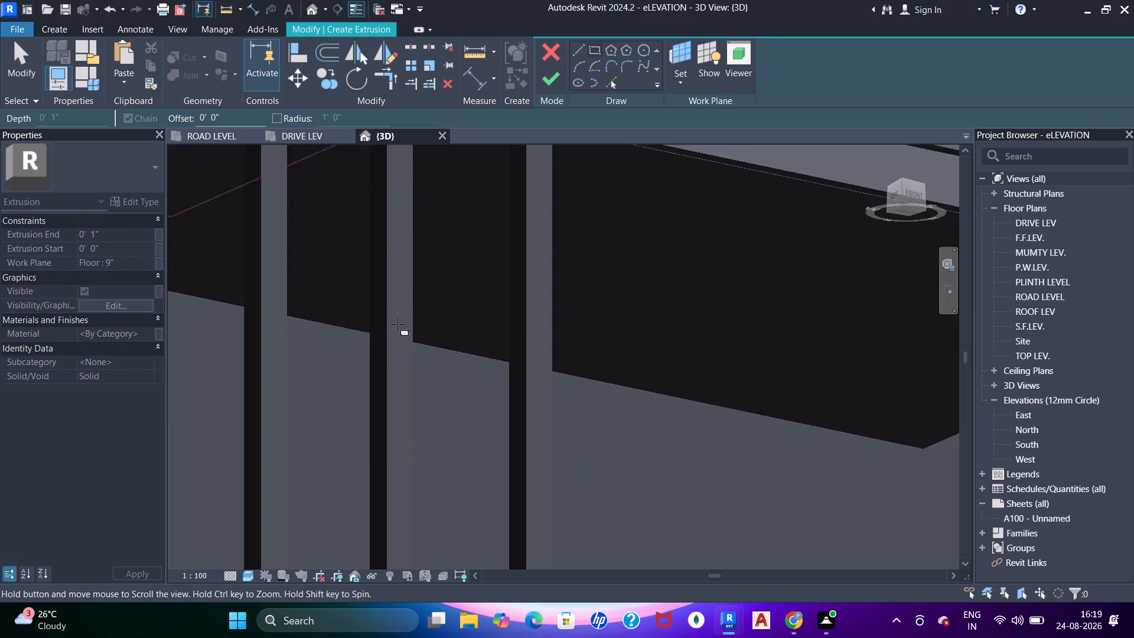
middle_click_drag(595, 347, 156, 227)
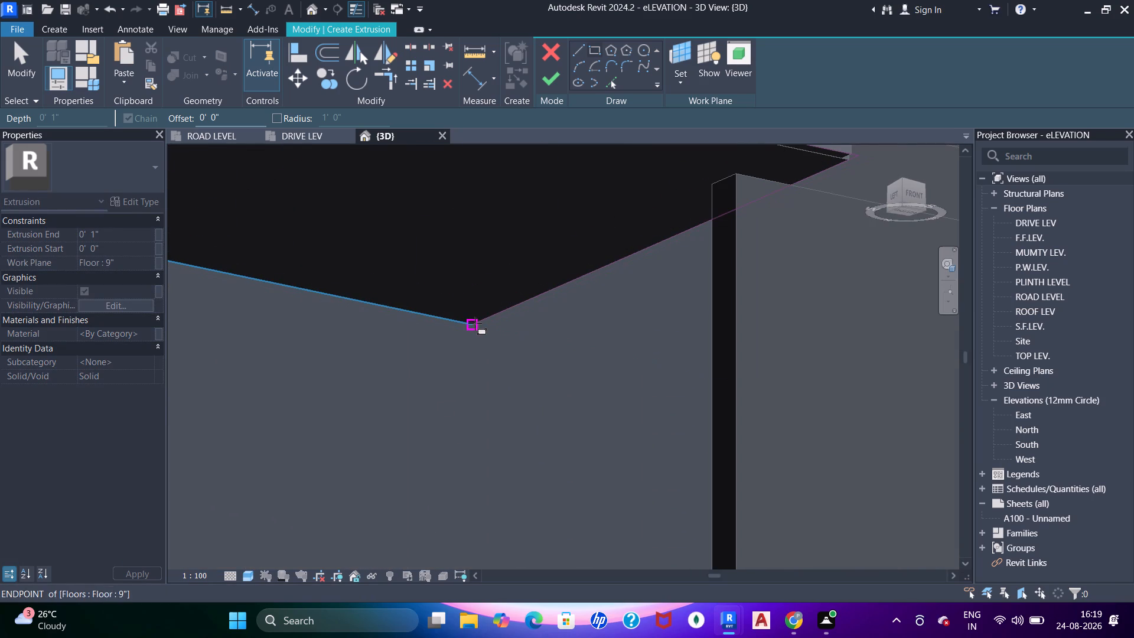
left_click(475, 323)
left_click(553, 78)
scroll(553, 199, "down", 5)
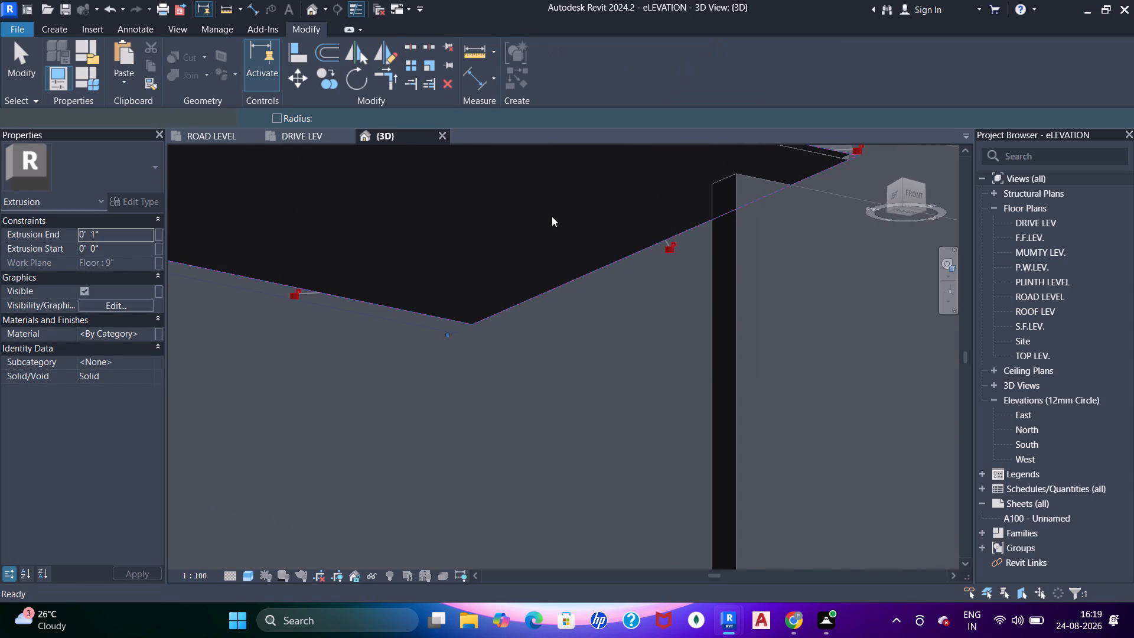
scroll(552, 216, "down", 1)
middle_click_drag(481, 243, 538, 292)
key("Escape")
key("Escape")
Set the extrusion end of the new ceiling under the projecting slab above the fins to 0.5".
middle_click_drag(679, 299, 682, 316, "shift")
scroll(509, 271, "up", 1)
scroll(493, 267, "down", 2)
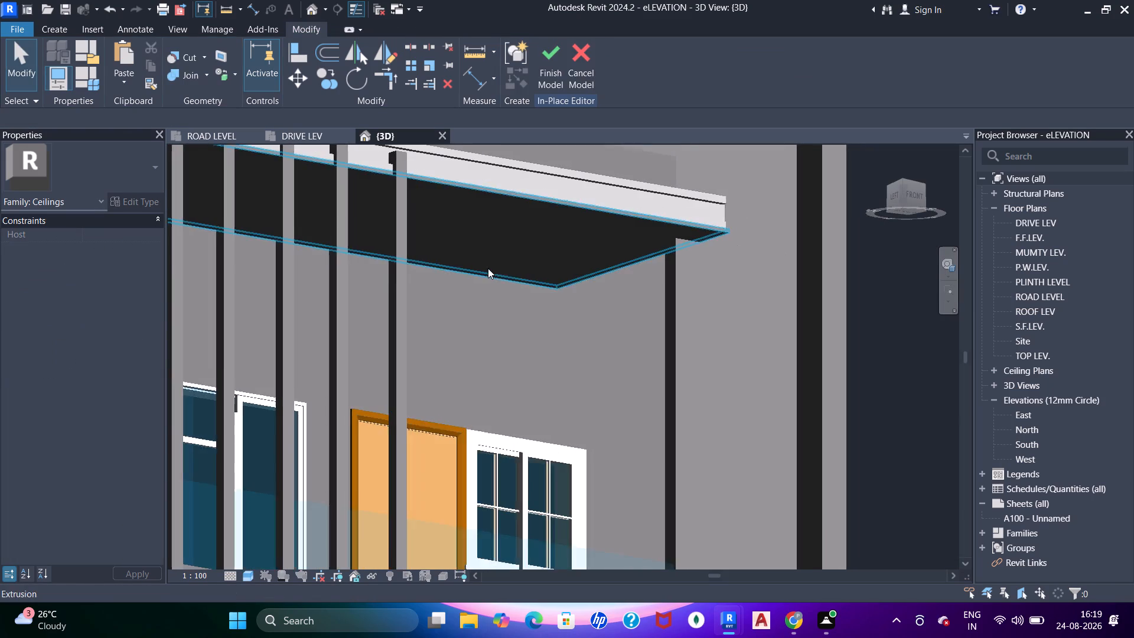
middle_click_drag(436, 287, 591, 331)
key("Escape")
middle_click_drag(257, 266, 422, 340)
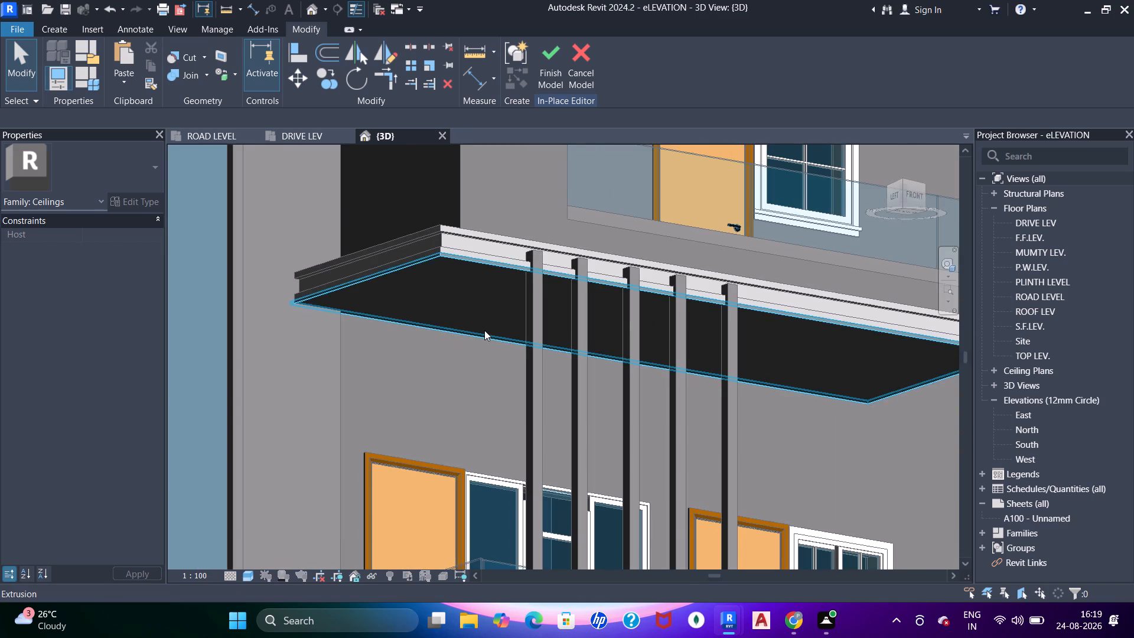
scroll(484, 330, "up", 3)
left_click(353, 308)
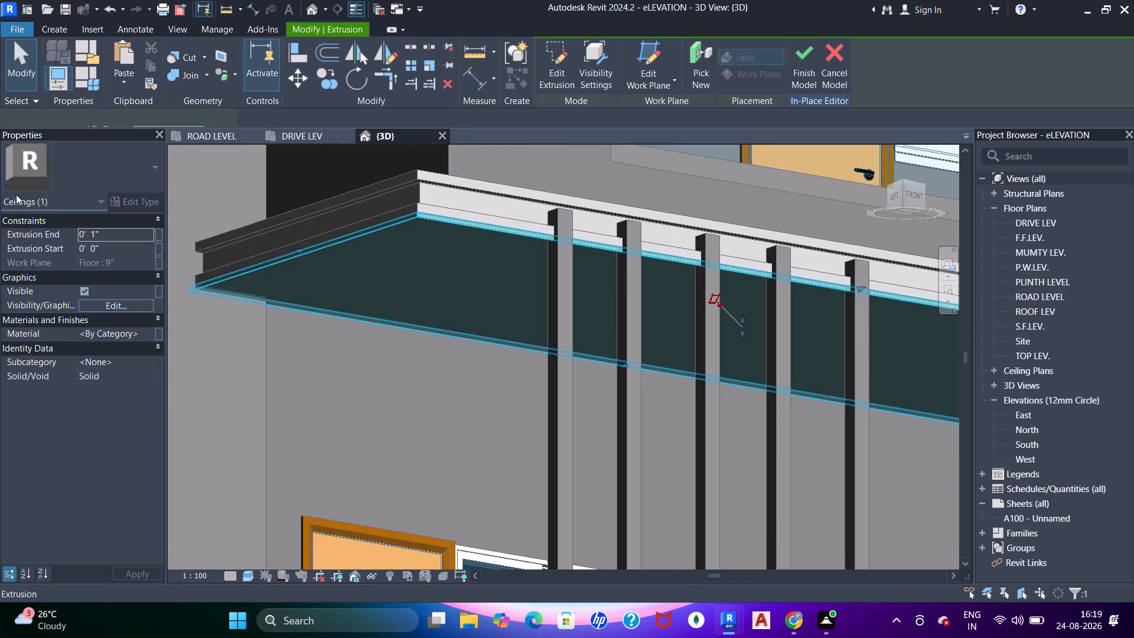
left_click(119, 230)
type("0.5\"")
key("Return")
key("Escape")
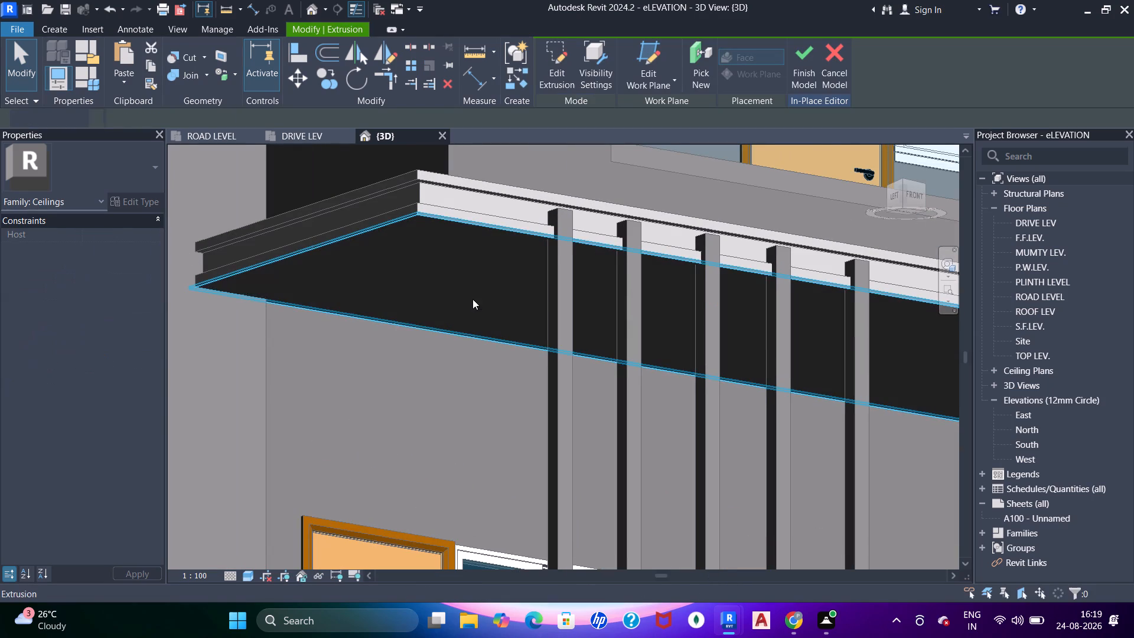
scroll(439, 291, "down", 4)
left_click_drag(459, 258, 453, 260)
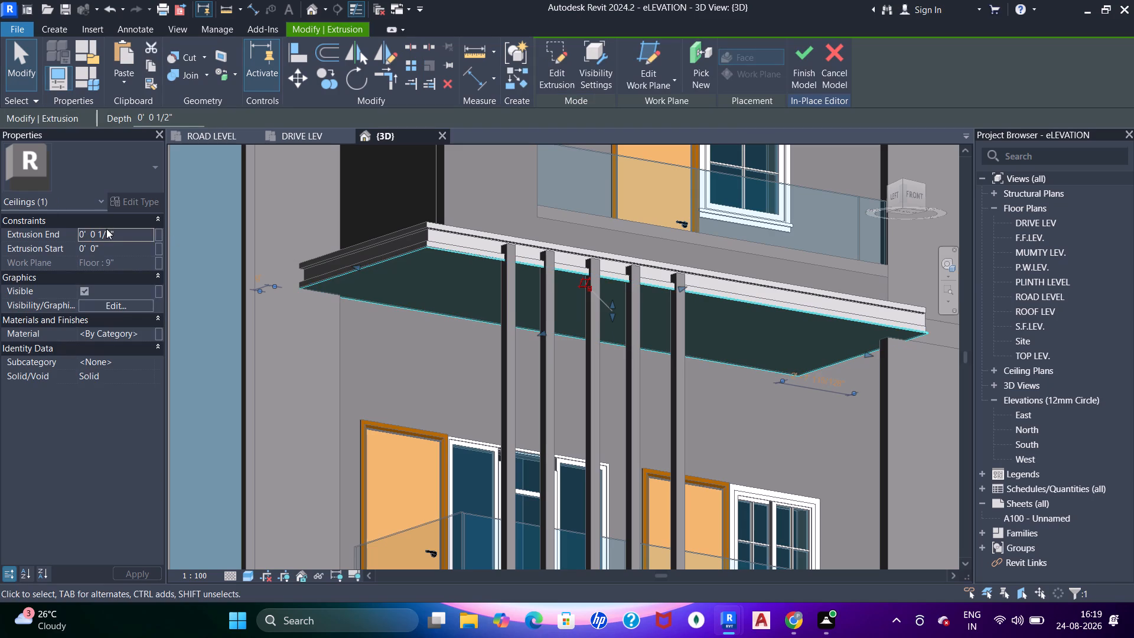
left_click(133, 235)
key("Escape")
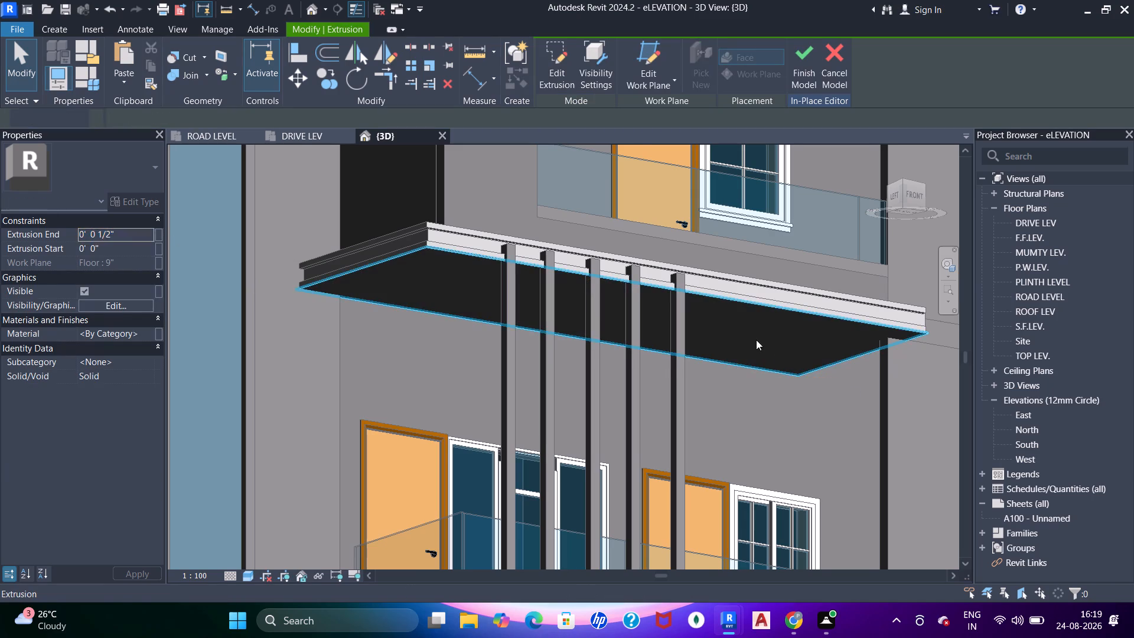
Finish the in-place ceiling model under the projecting slab above the fins.
scroll(756, 340, "down", 3)
middle_click_drag(654, 255, 620, 437)
middle_click_drag(623, 297, 623, 337)
scroll(309, 276, "up", 5)
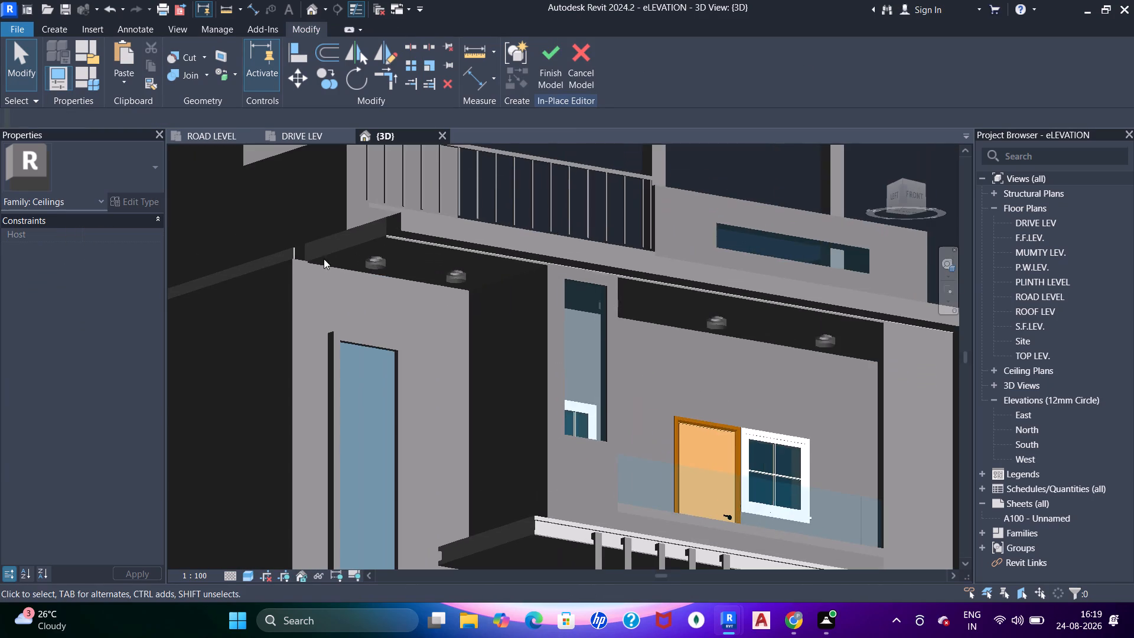
left_click(450, 223)
left_click(546, 54)
Edit the in-place ceiling above the upper balcony, set its extrusion end to 0.1", and finish the model.
left_click(491, 227)
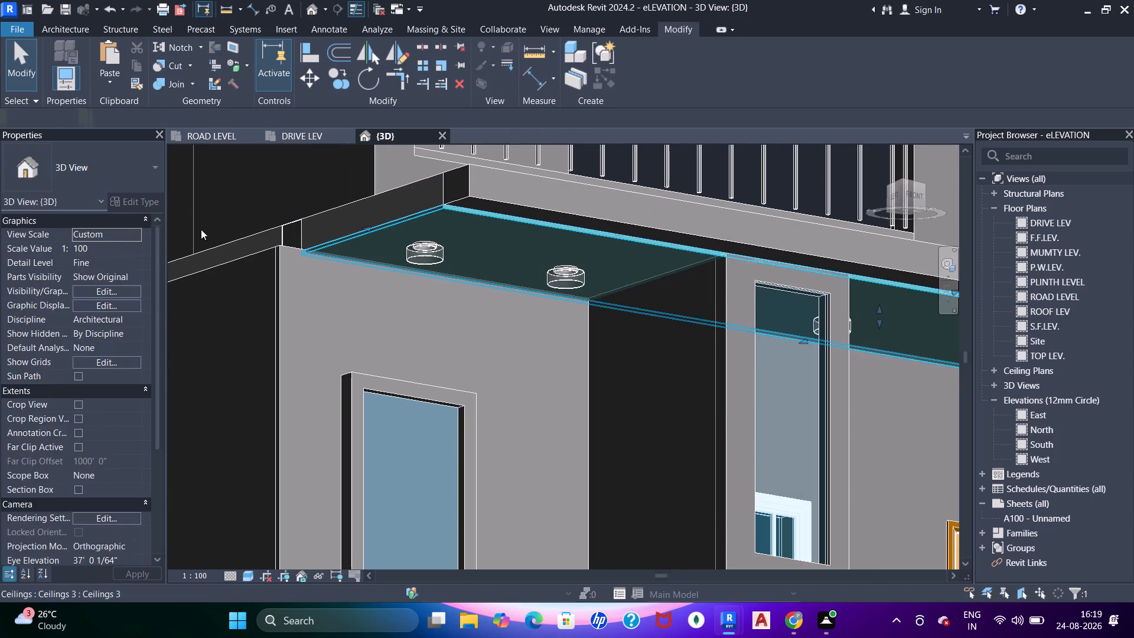
double_click(452, 232)
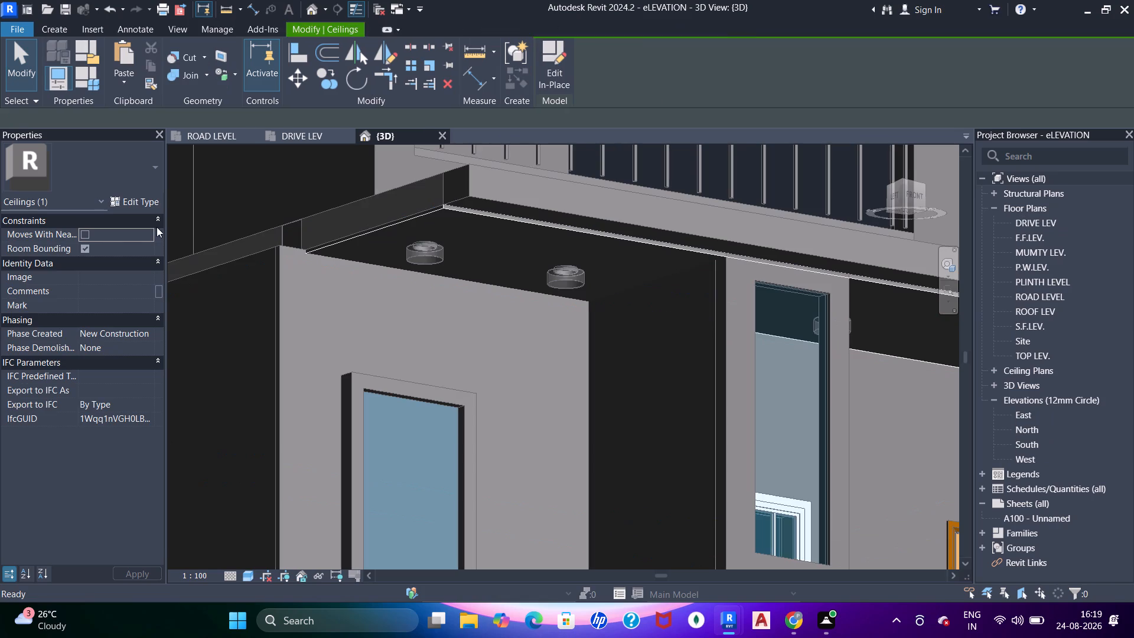
left_click(524, 240)
left_click(111, 236)
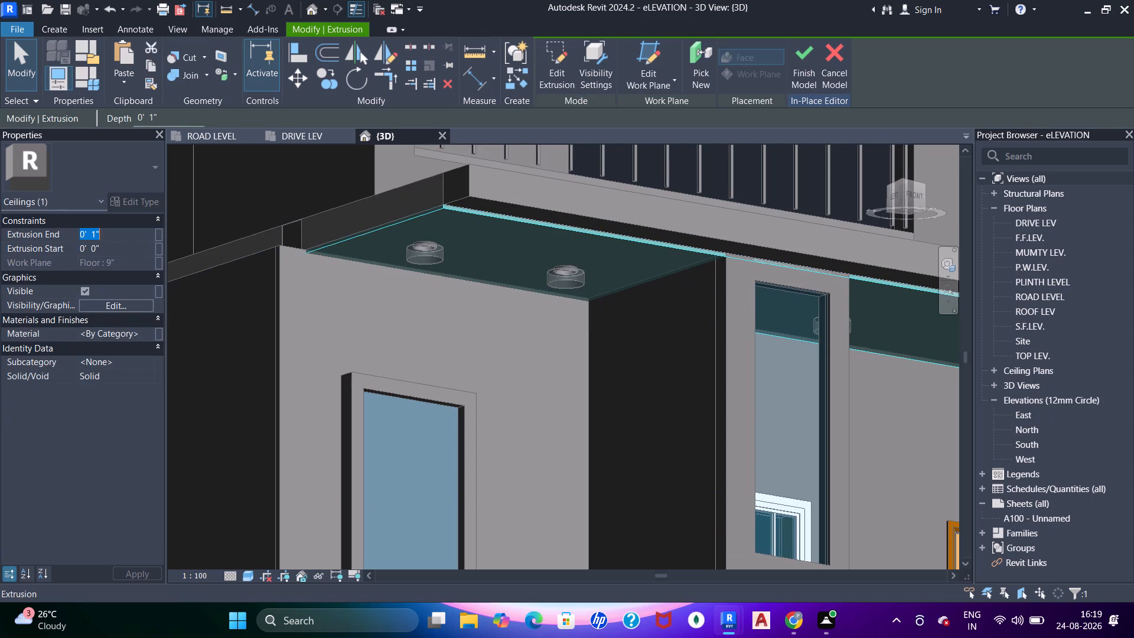
type("0.5")
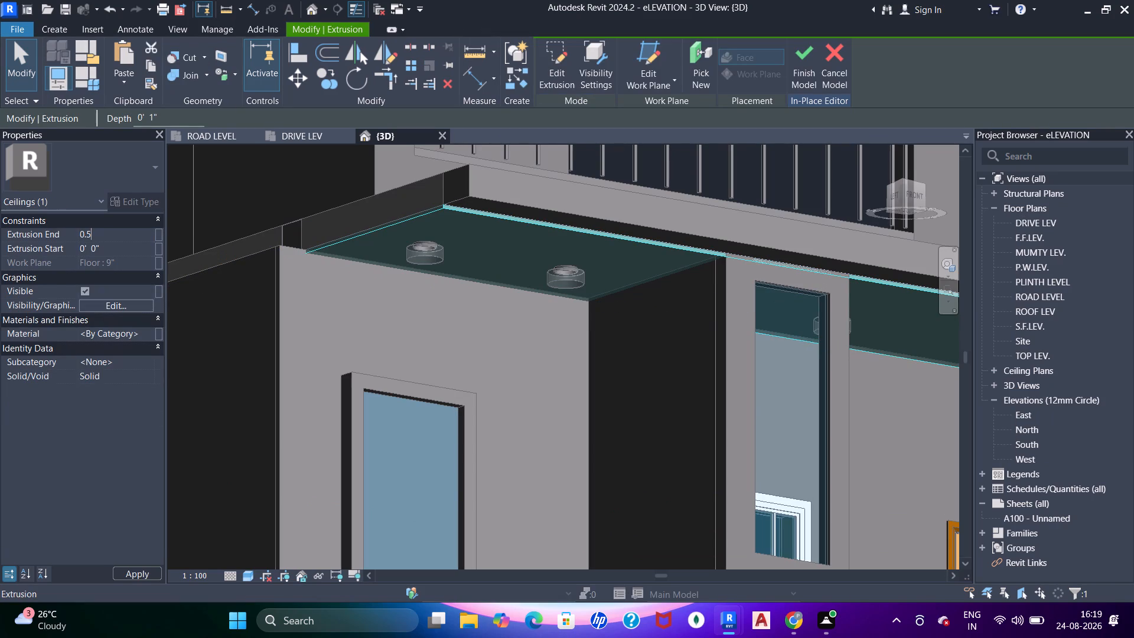
key("BackSpace")
type("1\"")
key("Return")
left_click(810, 53)
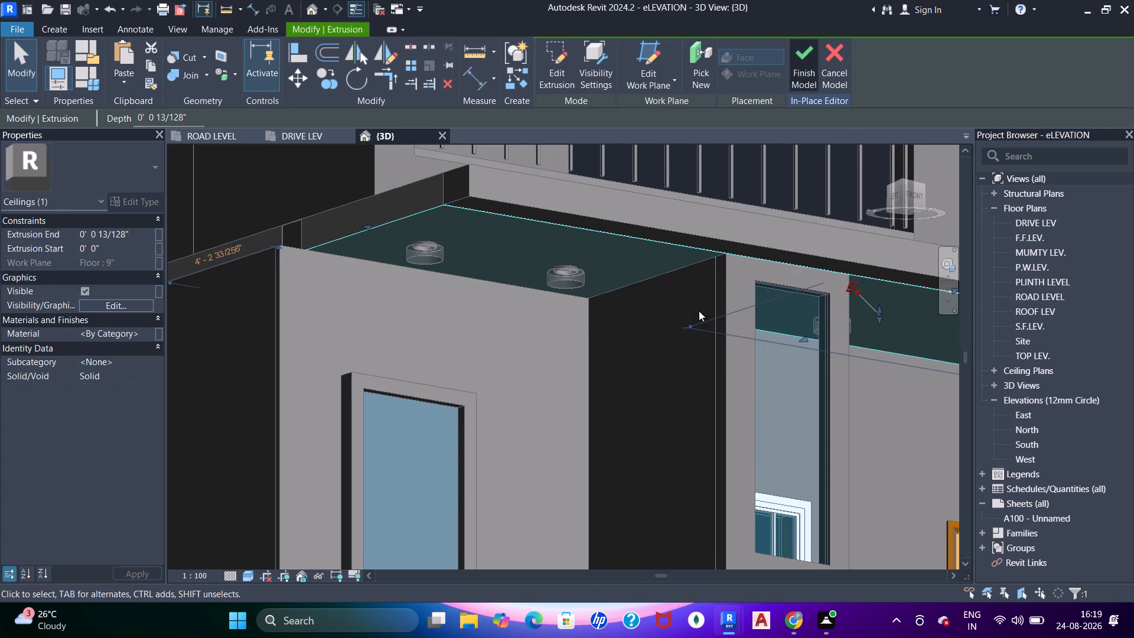
key("Escape")
key("Escape")
Edit the in-place ceiling under the lower projecting slab above the fins, set its extrusion end to 0.1", and finish the model.
scroll(544, 287, "down", 7)
middle_click_drag(592, 425, 550, 185)
middle_click_drag(580, 411, 579, 291)
scroll(610, 361, "up", 4)
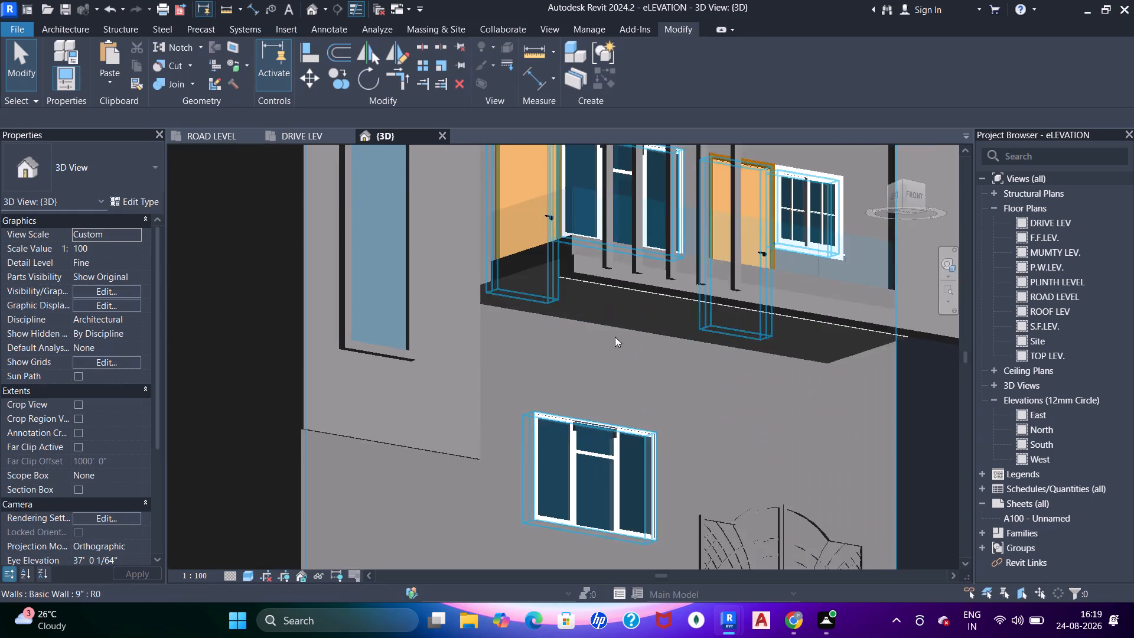
left_click(616, 302)
key("Escape")
scroll(591, 279, "down", 3)
middle_click_drag(619, 292, 625, 424)
scroll(561, 287, "up", 4)
left_click(559, 145)
middle_click_drag(555, 213, 572, 346)
double_click(568, 292)
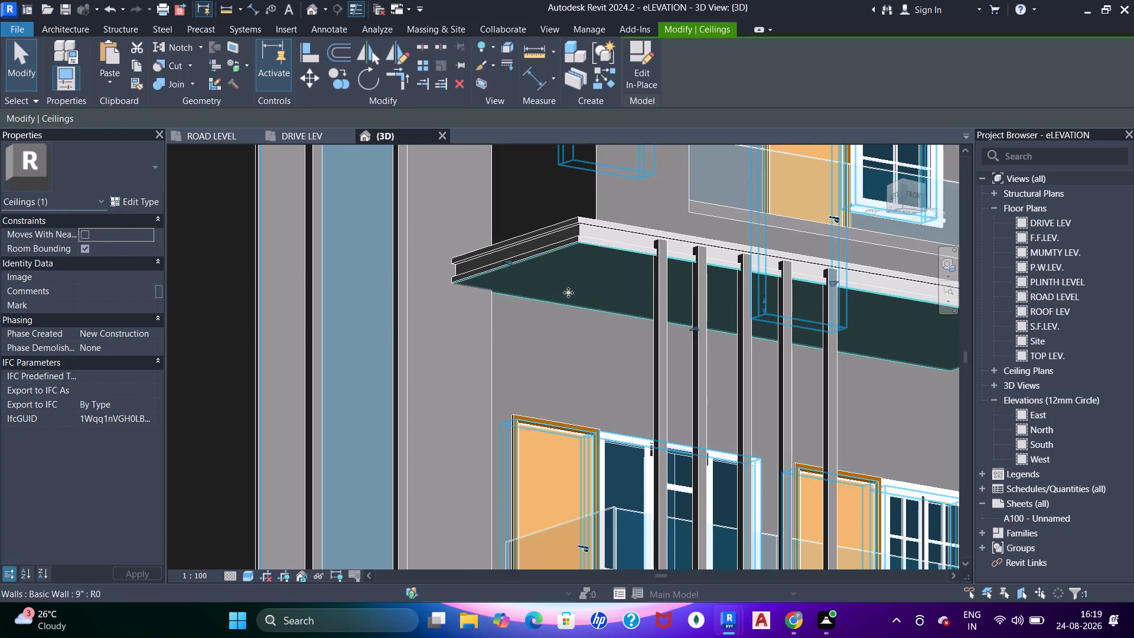
left_click_drag(554, 281, 539, 281)
left_click(137, 240)
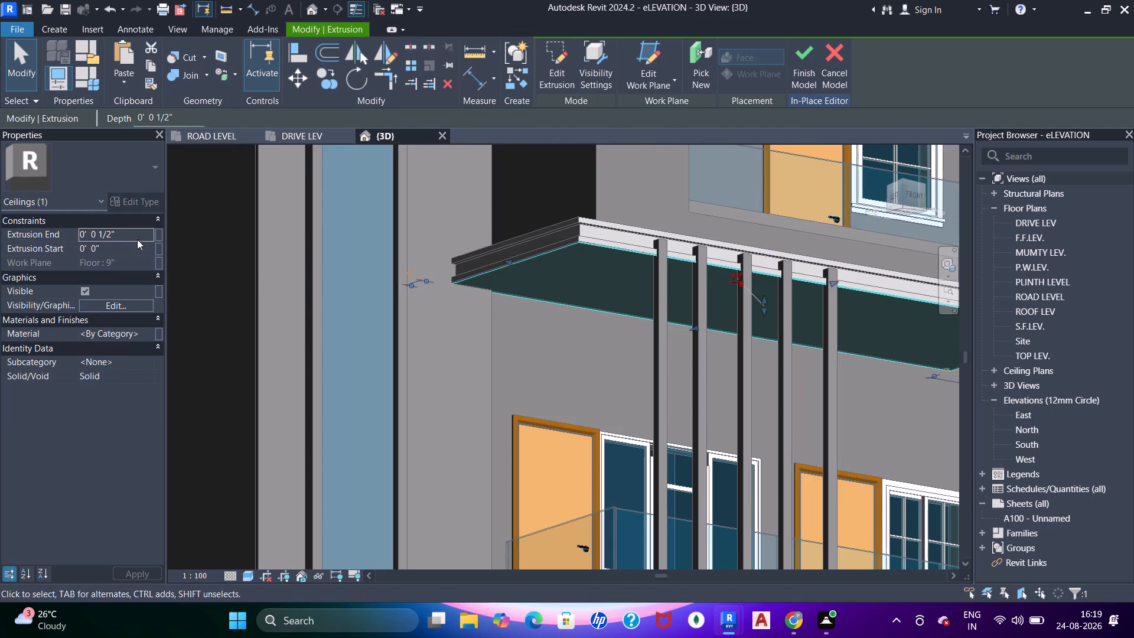
type("0.1\"'")
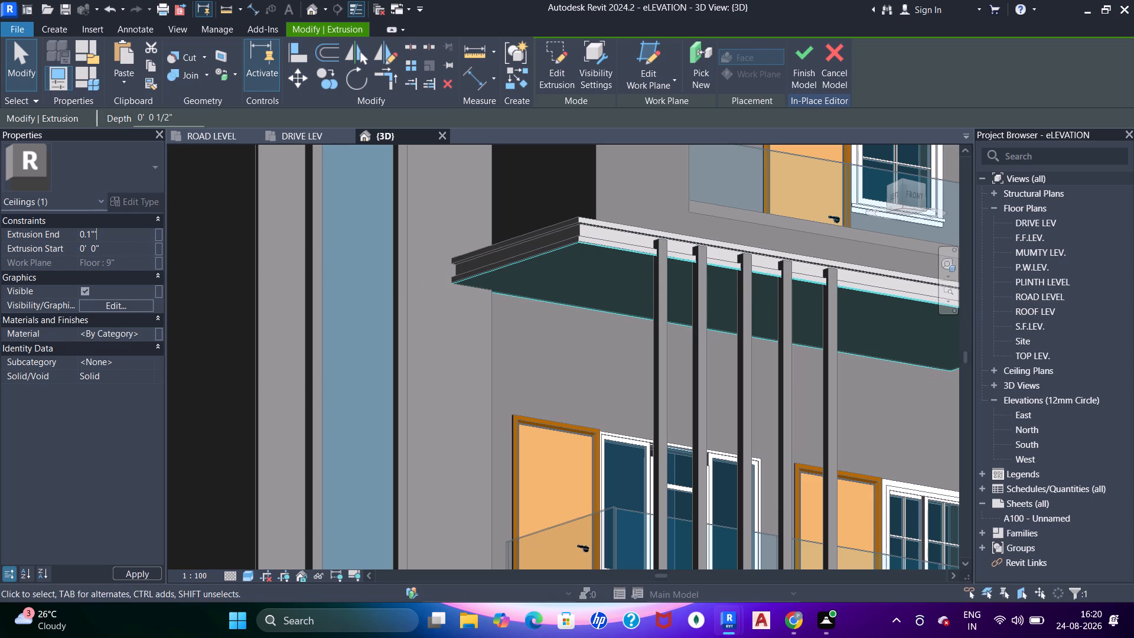
left_click(661, 305)
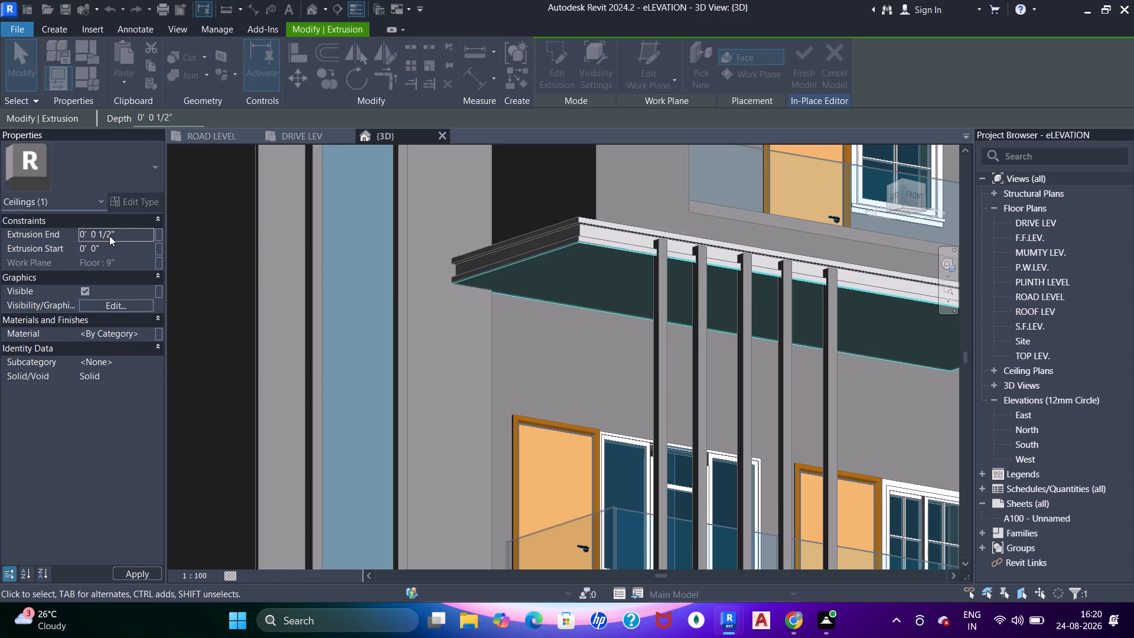
left_click(135, 229)
type("0.1\"")
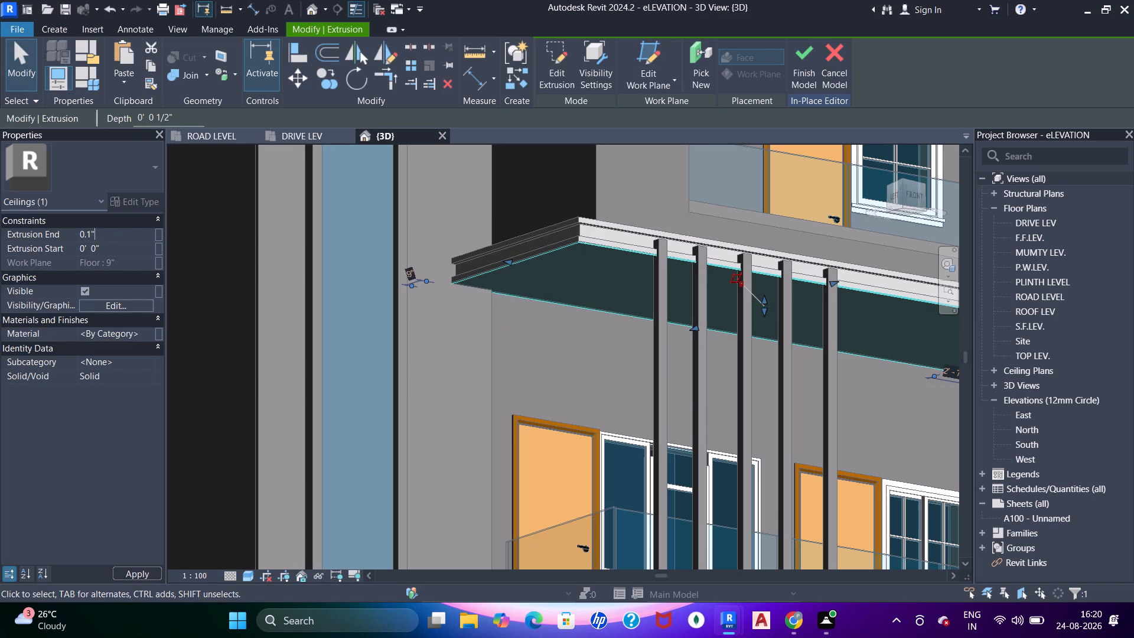
key("Return")
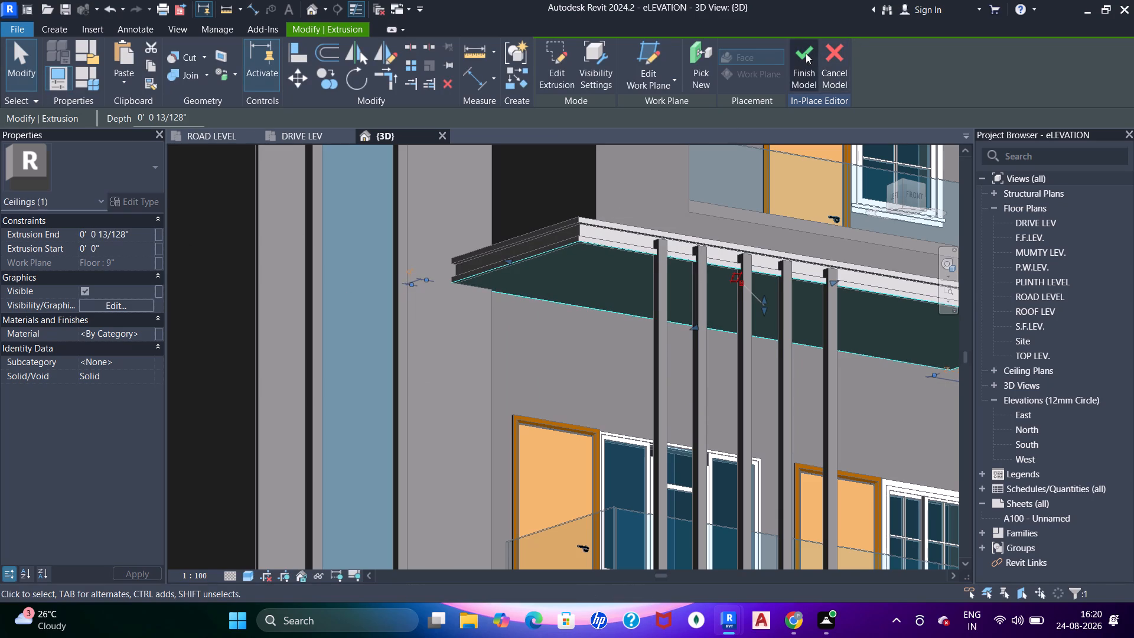
left_click(806, 53)
Place four Ceiling Light - Flat Round fixtures in a row along the ceiling under the lower projecting slab, checking the reference render.
scroll(669, 457, "down", 3)
middle_click_drag(578, 315, 557, 385)
scroll(540, 318, "up", 2)
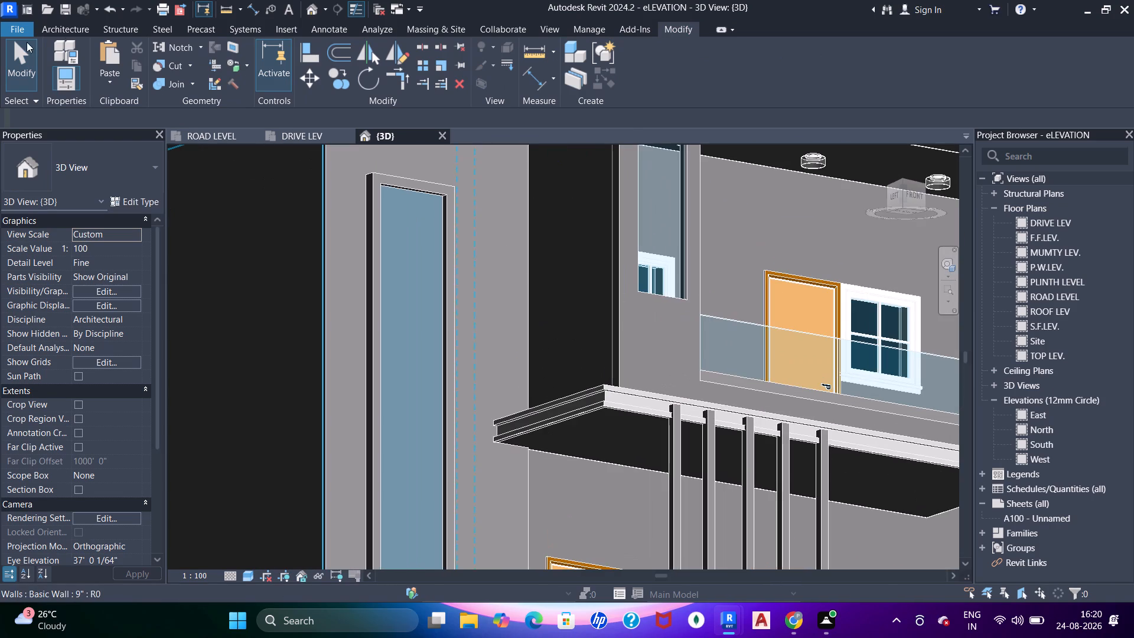
left_click(76, 30)
left_click(165, 47)
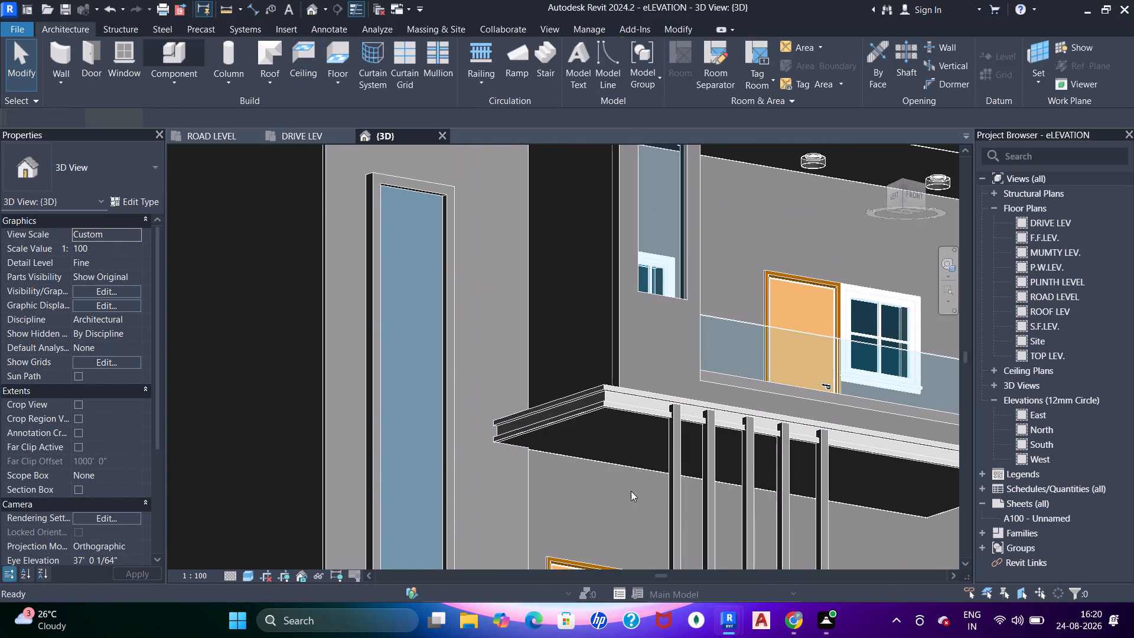
middle_click_drag(619, 492, 473, 340)
left_click(274, 137)
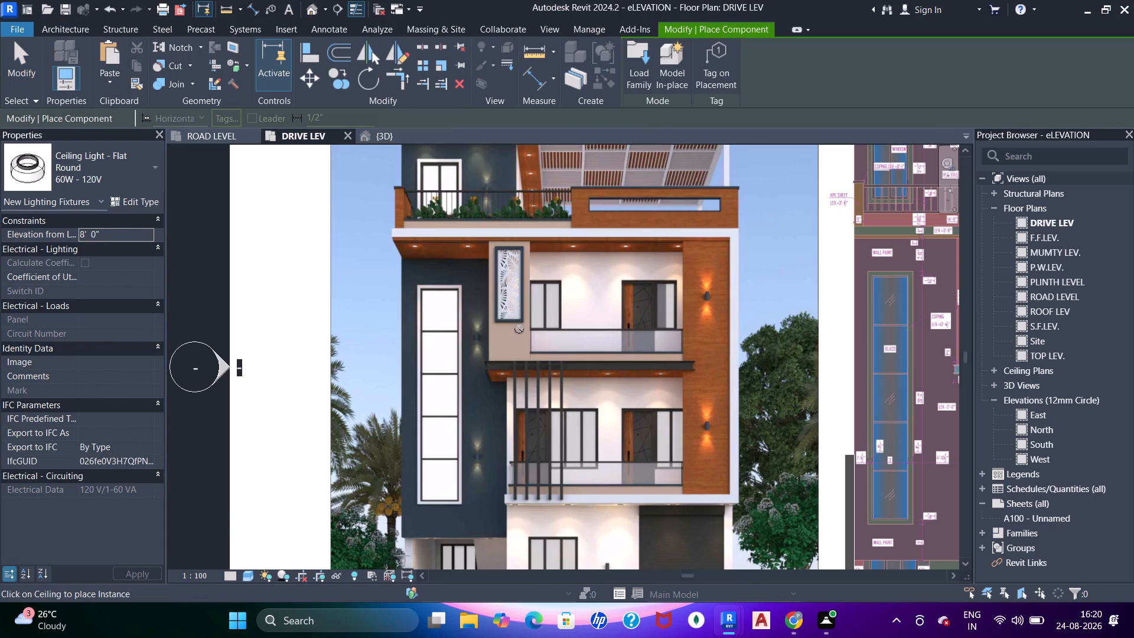
left_click(383, 131)
scroll(493, 387, "up", 5)
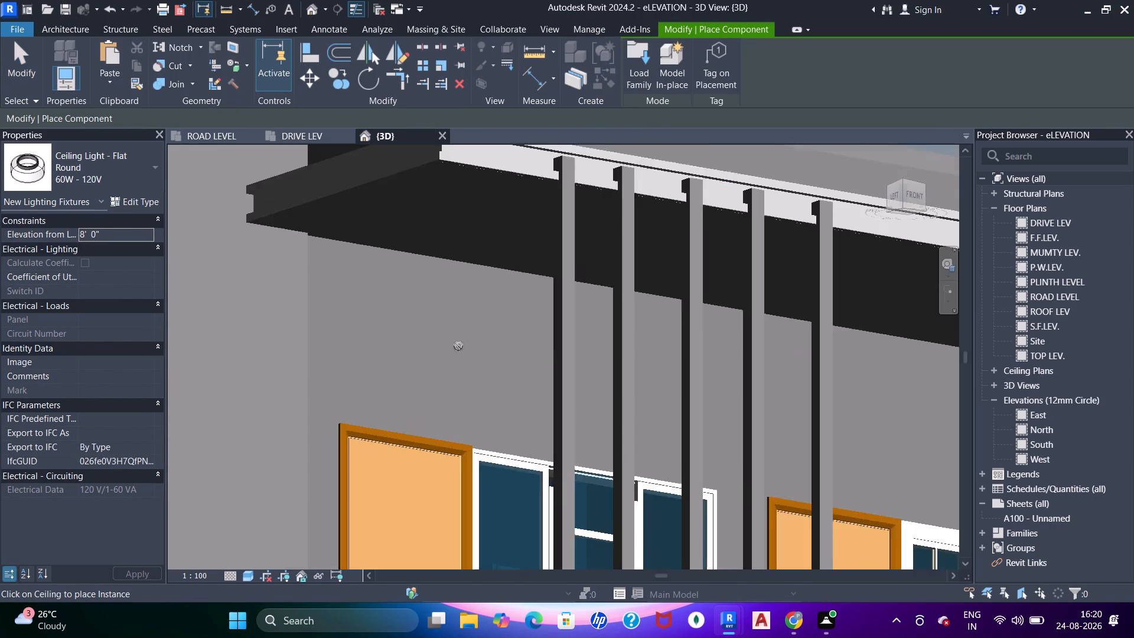
left_click(453, 204)
scroll(516, 222, "down", 3)
middle_click_drag(515, 237, 319, 314)
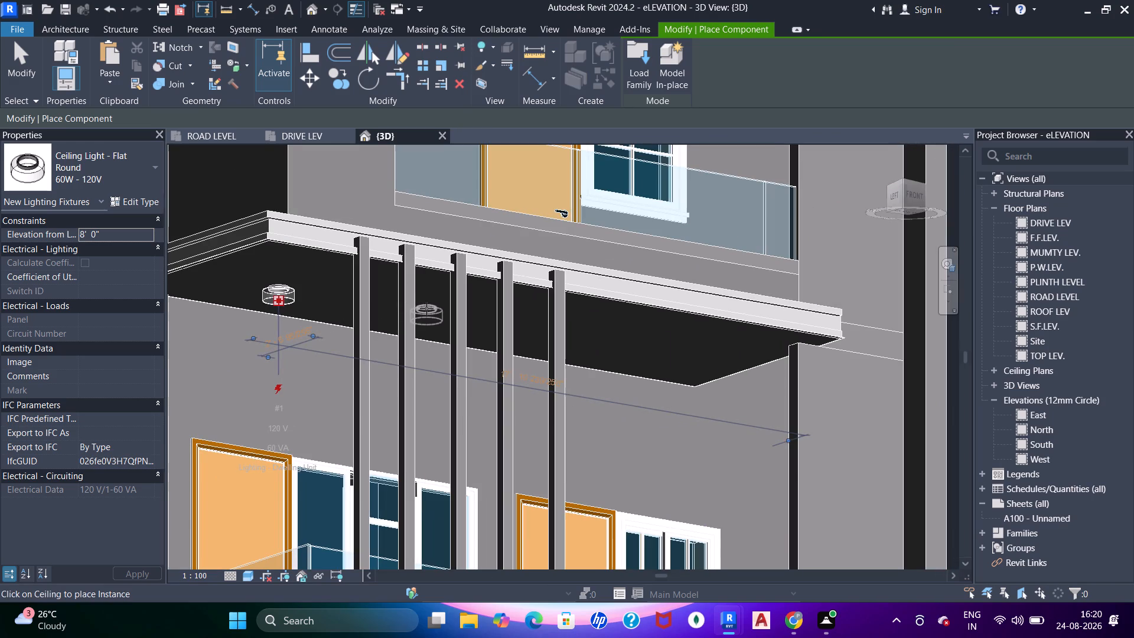
left_click(430, 313)
left_click(579, 340)
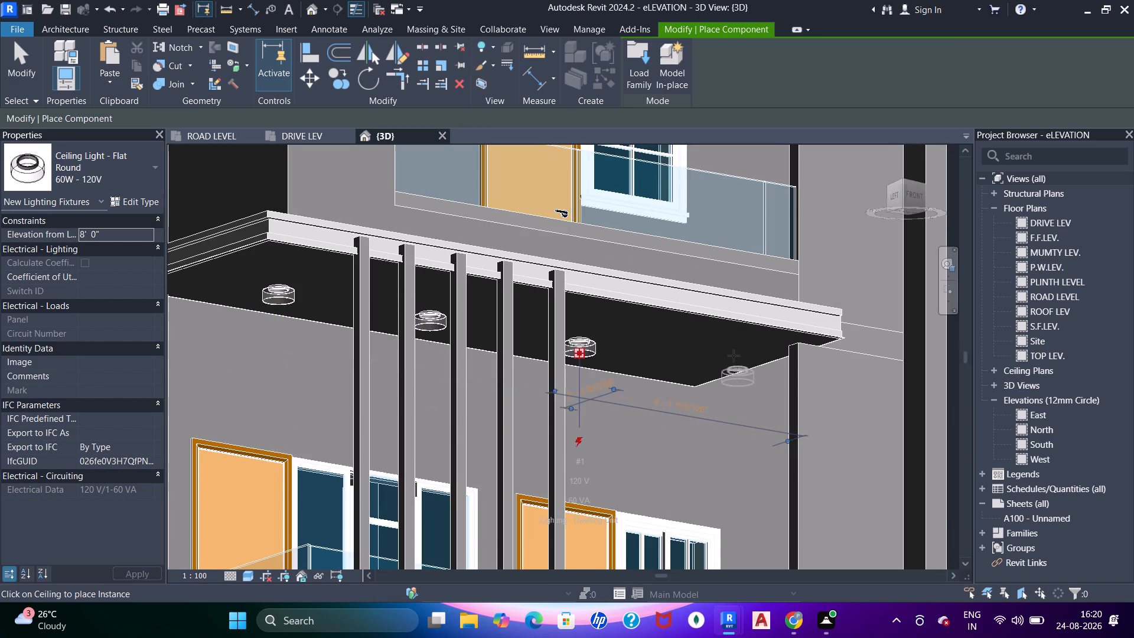
left_click(732, 354)
scroll(678, 332, "down", 3)
middle_click_drag(529, 382, 659, 408, "shift")
key("Escape")
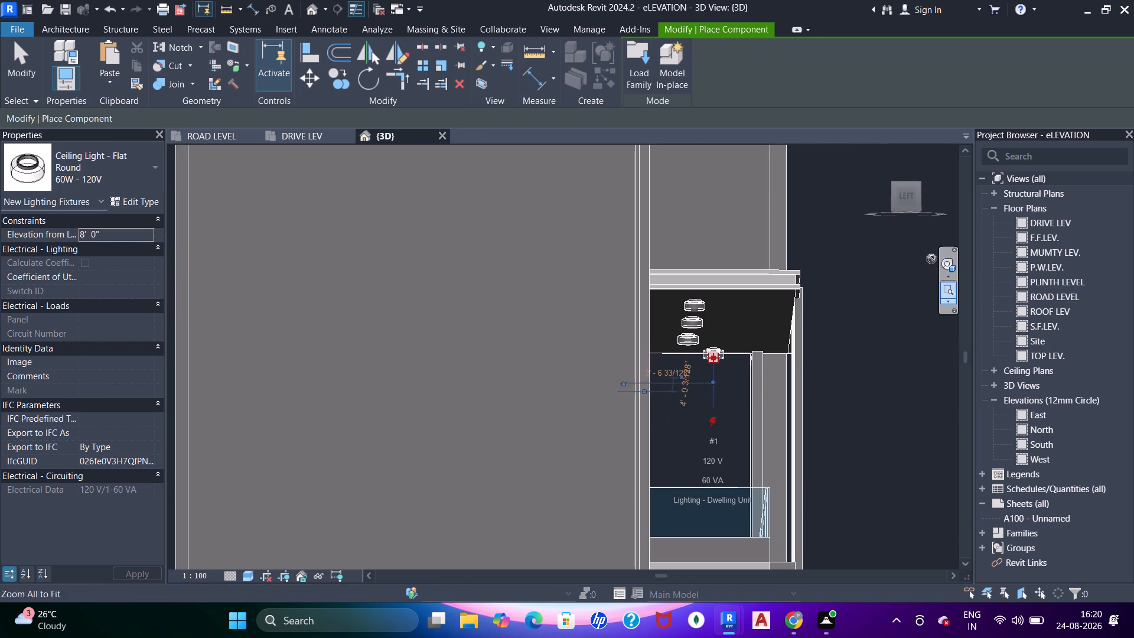
Nudge the out-of-line ceiling light under the lower projecting slab back toward the building wall, in line with the other lights.
key("Escape")
key("Escape")
left_click(913, 198)
scroll(560, 276, "up", 2)
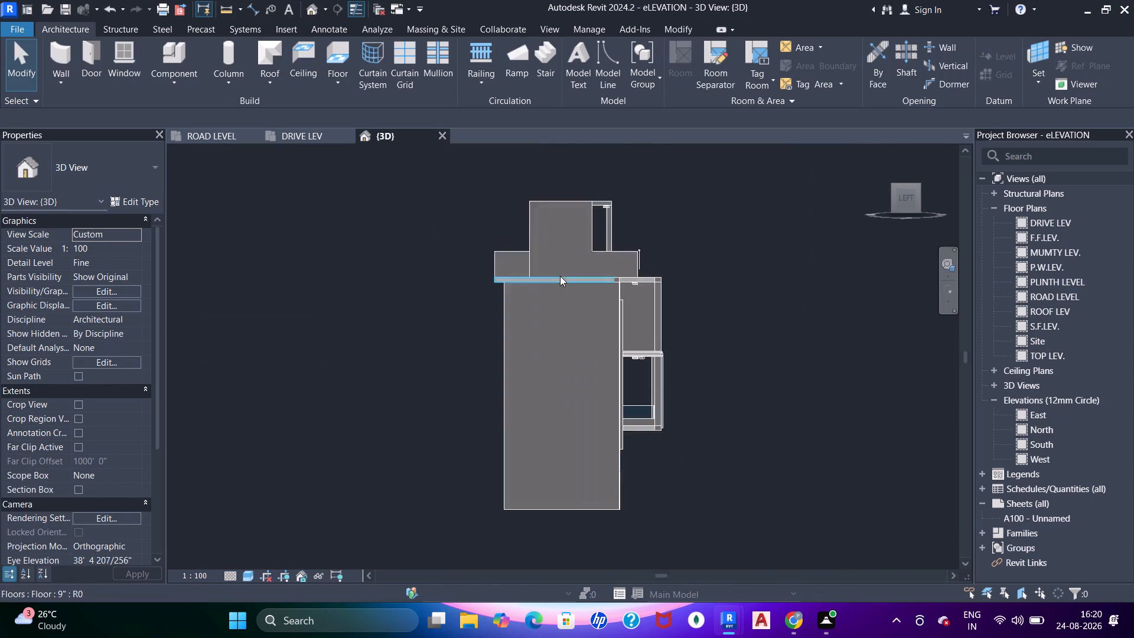
scroll(560, 276, "up", 9)
middle_click_drag(741, 469, 529, 242)
scroll(565, 283, "up", 5)
middle_click_drag(546, 245, 574, 324)
scroll(591, 290, "up", 4)
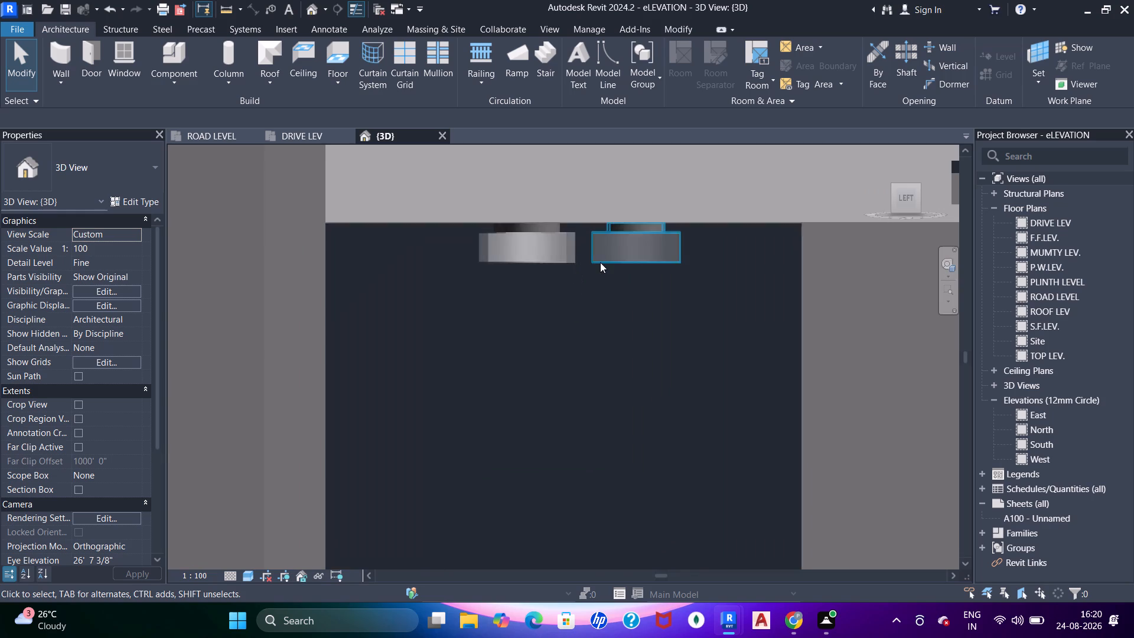
left_click(600, 262)
key("Left")
key("Left")
key("Left")
key("Left")
key("Left")
key("Left")
key("Left")
key("Left")
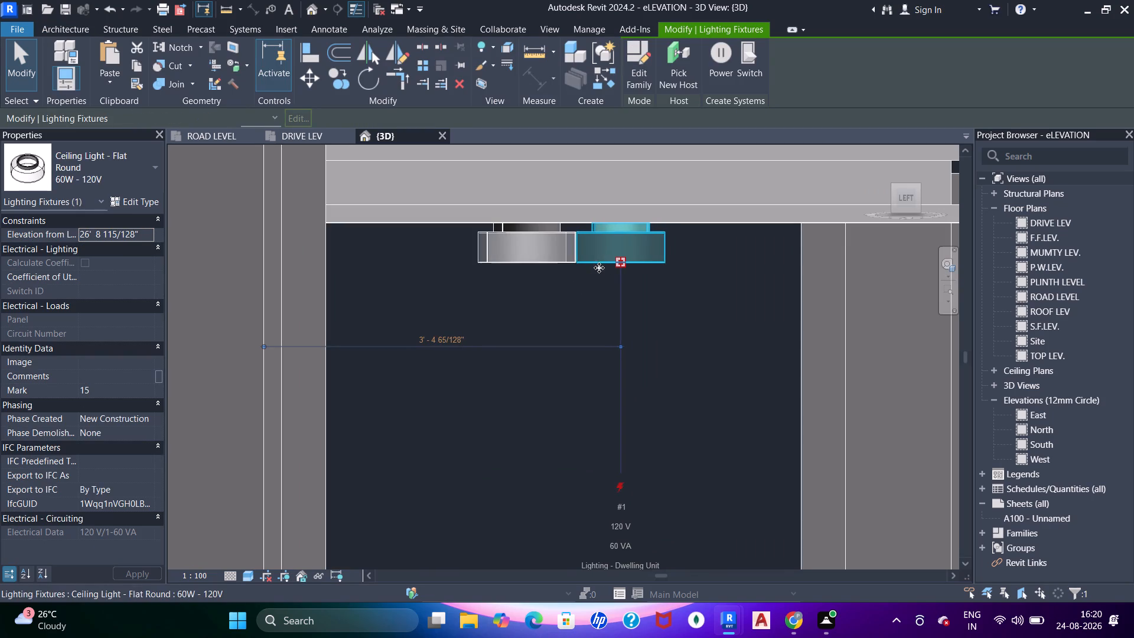
key("Left")
key("Left")
key("Left")
key("Left")
key("Left")
key("Left")
key("Left")
key("Left")
key("Left")
key("Left")
key("Left")
key("Left")
key("Left")
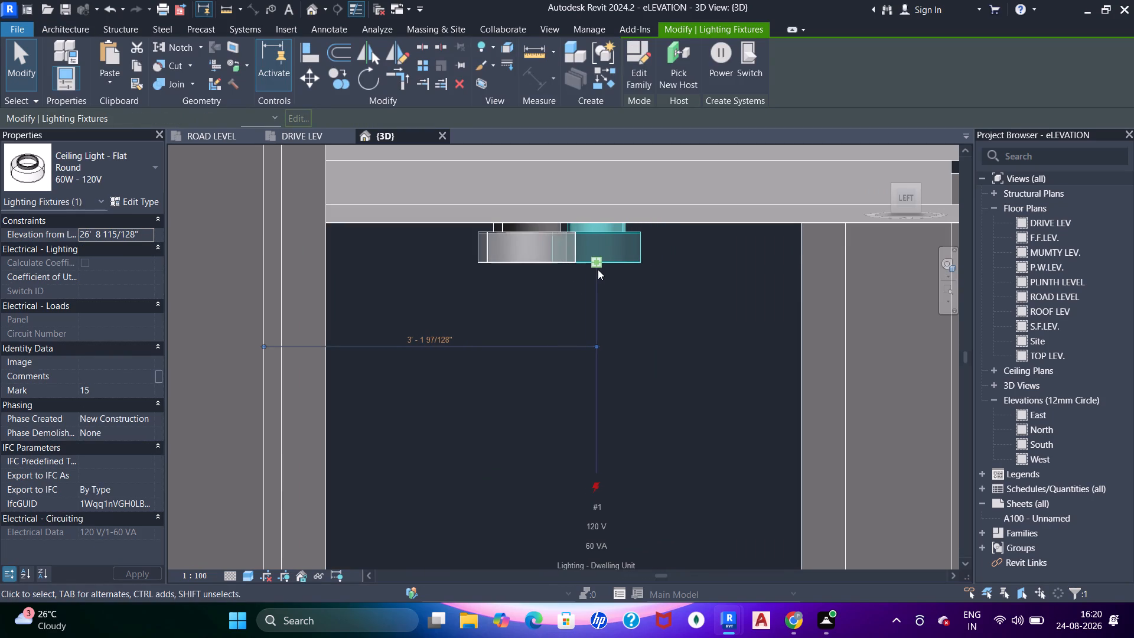
key("Left")
key("Left")
key("Left")
key("Left")
key("Left")
key("Left")
key("Left")
key("Left")
key("Left")
key("Left")
key("Left")
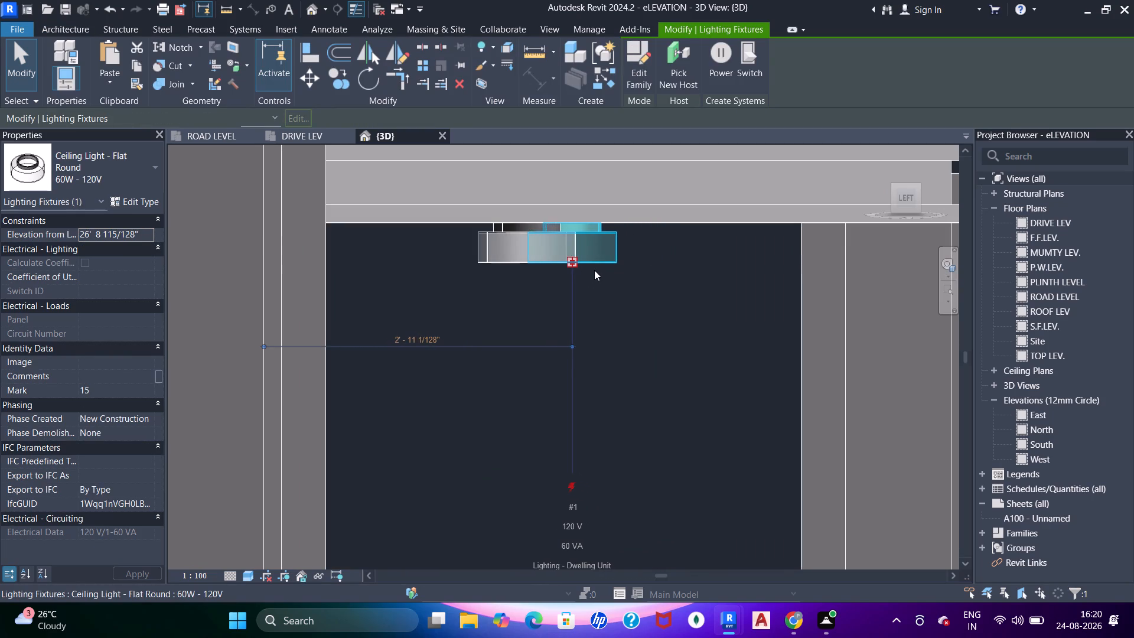
key("Left")
key("Left")
key("Left")
key("Left")
key("Left")
key("Left")
key("Left")
key("Left")
key("Left")
key("Left")
key("Left")
key("Left")
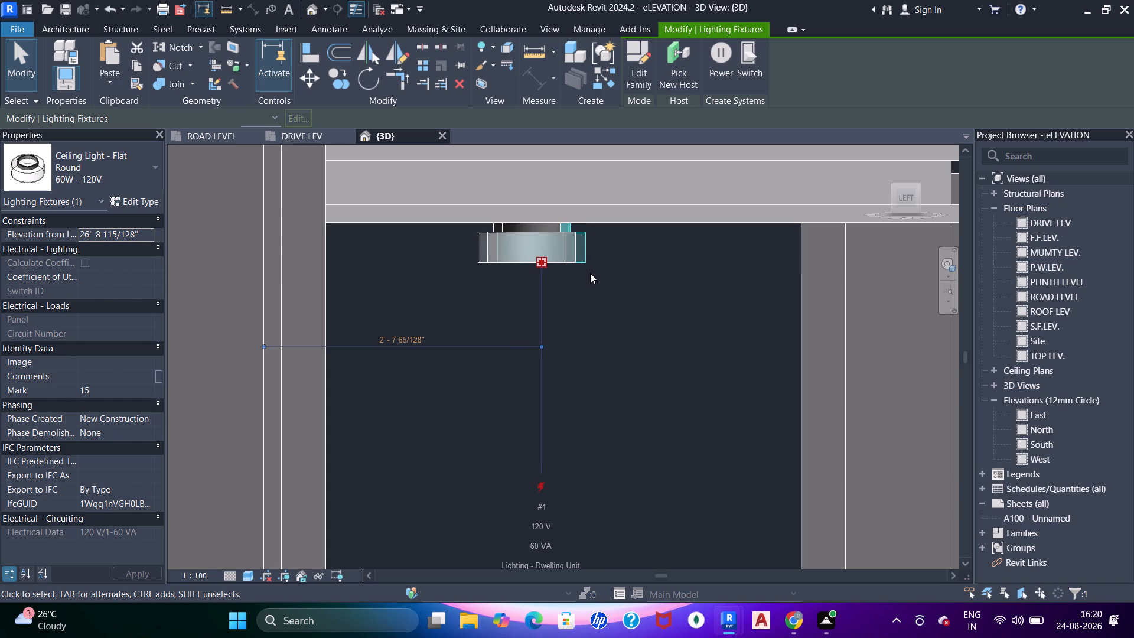
key("Left")
key("Left")
key("Left")
key("Left")
key("Left")
key("Escape")
key("Escape")
key("grave")
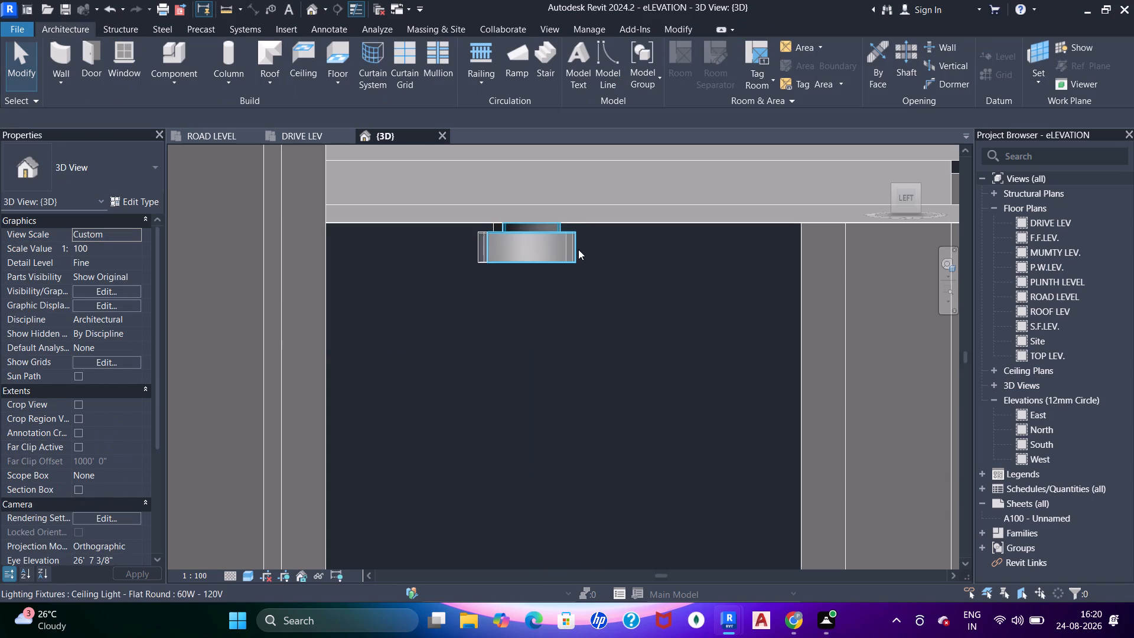
Nudge the other slightly offset light in the same row toward the building wall to straighten the row.
left_click(578, 249)
key("Left")
key("Left")
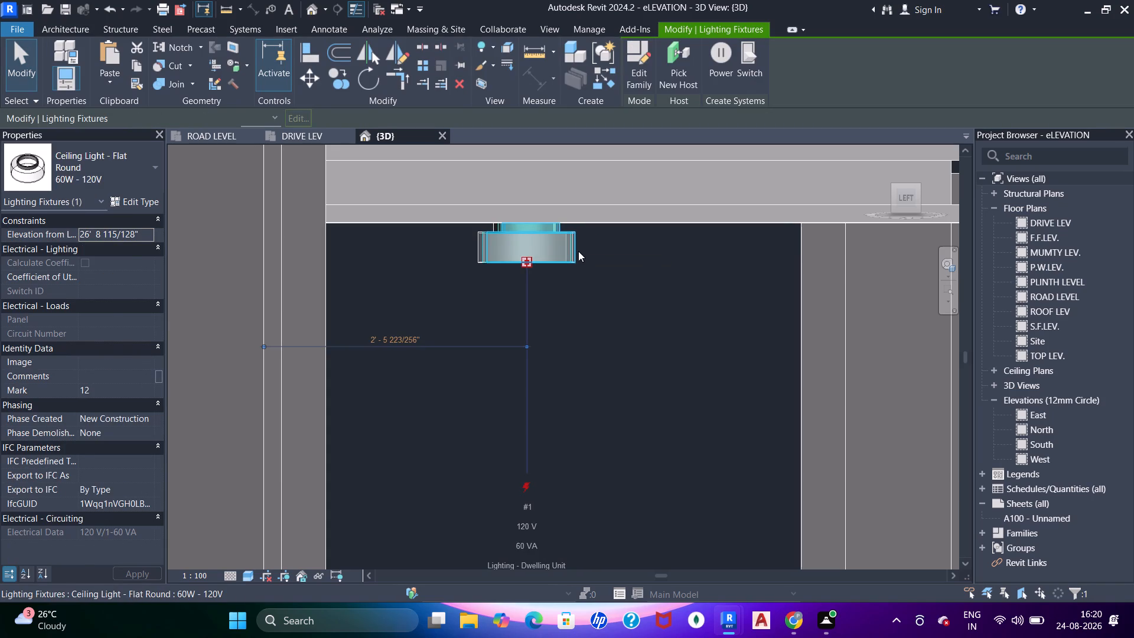
key("Escape")
Inspect the row of lights under the lower projecting slab and compare its position with the reference render.
scroll(569, 237, "down", 4)
key("grave")
middle_click_drag(633, 363, 569, 308, "shift")
scroll(580, 304, "down", 5)
middle_click_drag(580, 306, 539, 274, "shift")
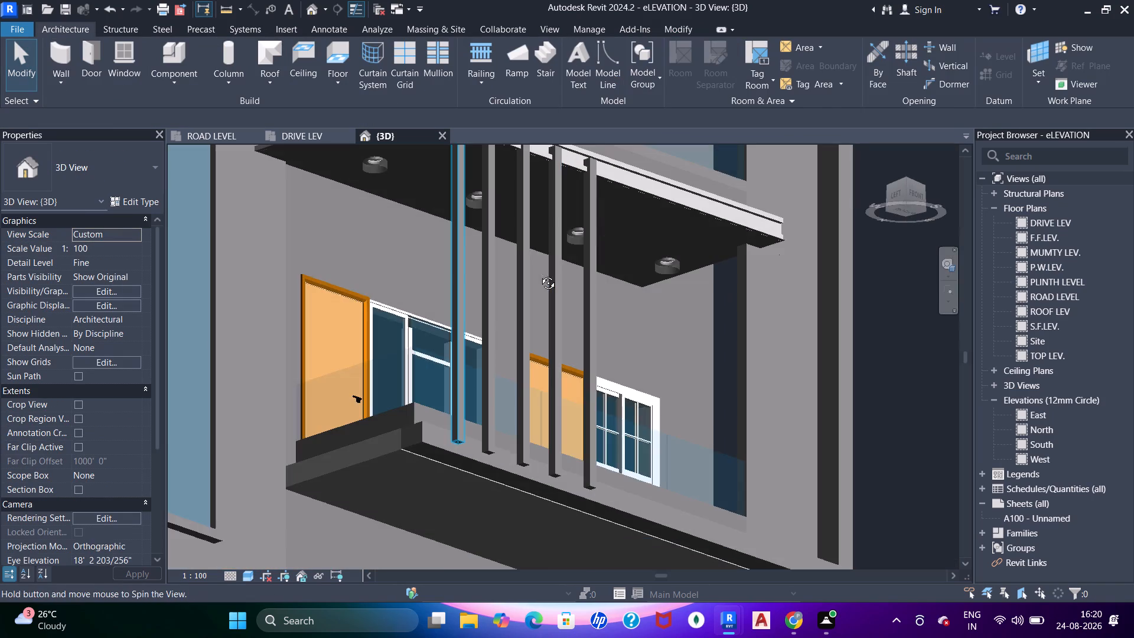
middle_click_drag(539, 274, 539, 275, "shift")
scroll(537, 275, "up", 1)
scroll(537, 275, "down", 5)
middle_click_drag(543, 309, 669, 396)
middle_click_drag(698, 400, 582, 287, "shift")
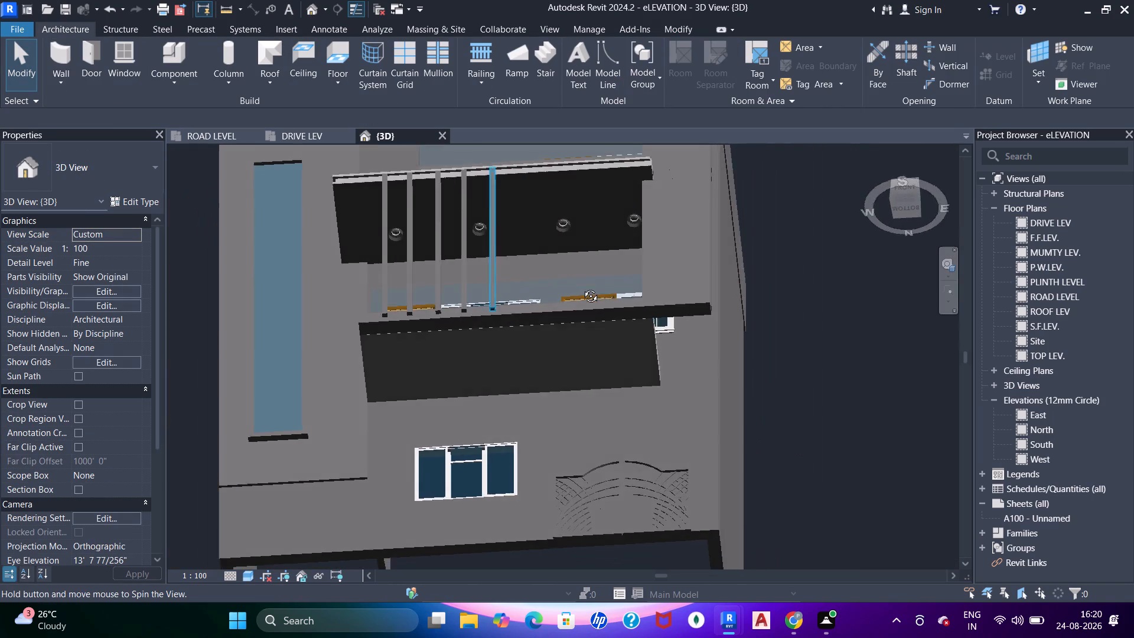
middle_click_drag(582, 287, 730, 418, "shift")
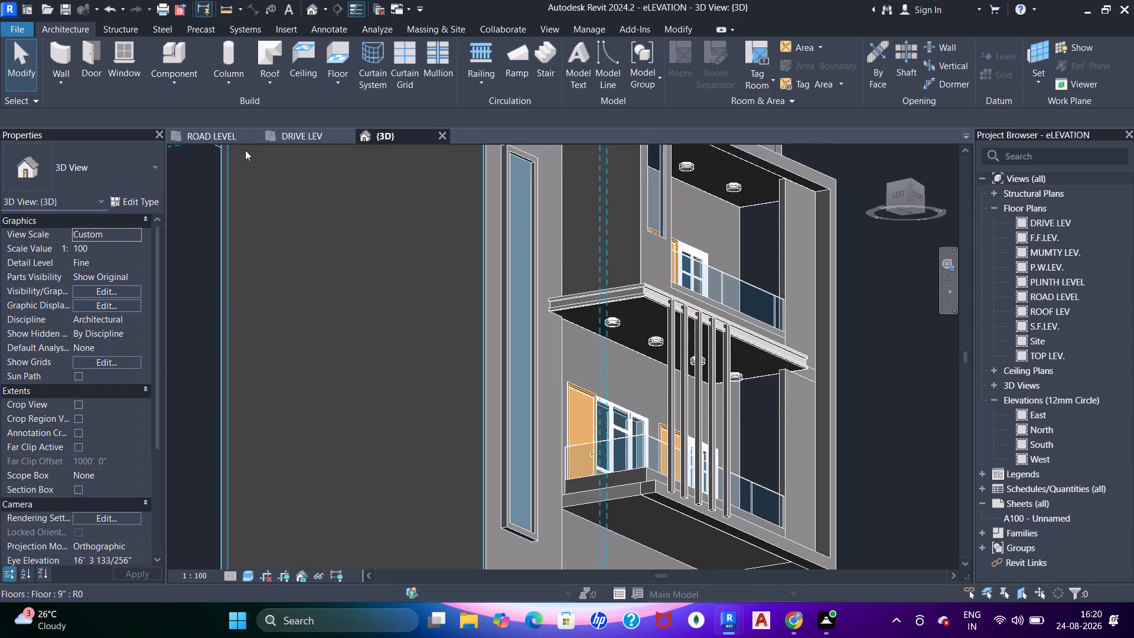
left_click(292, 131)
left_click(421, 133)
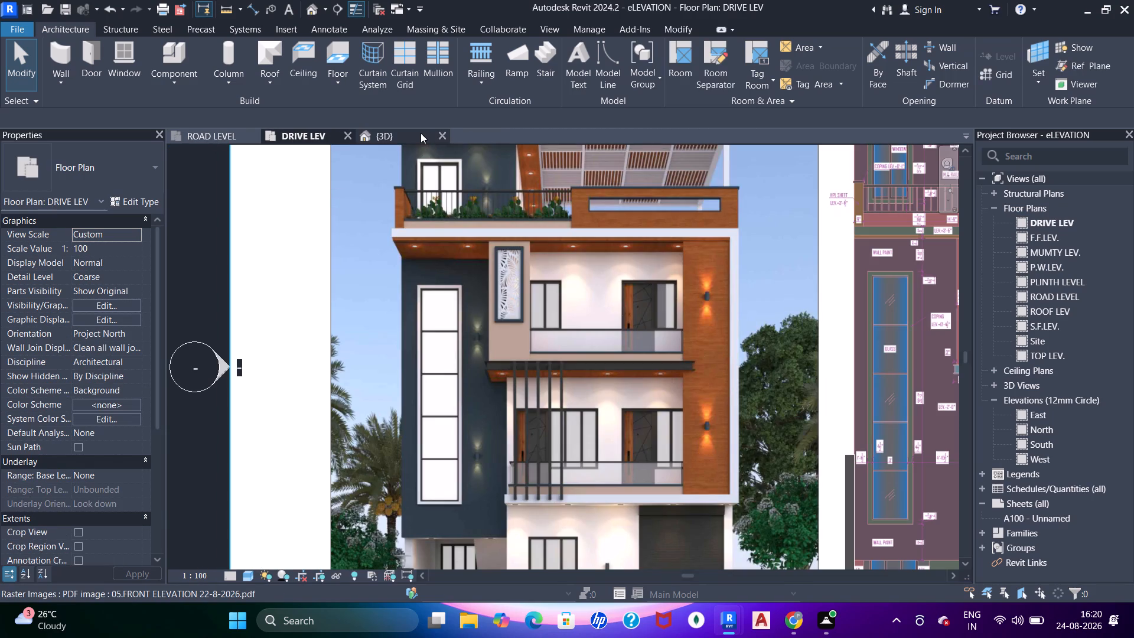
Select all four ceiling lights under the lower projecting slab and nudge them together toward the slab's front edge.
middle_click_drag(692, 377, 749, 390, "shift")
scroll(710, 382, "up", 3)
middle_click_drag(712, 382, 742, 401, "shift")
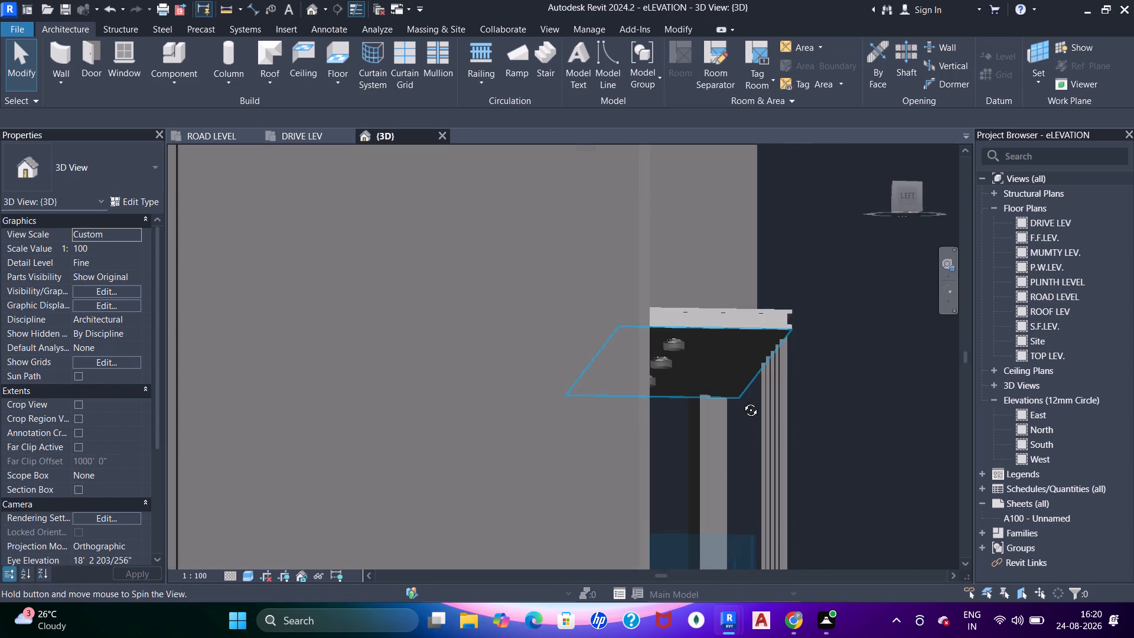
middle_click_drag(742, 401, 725, 390, "shift")
middle_click(723, 388, "shift")
left_click(659, 338)
left_click(661, 357, "ctrl")
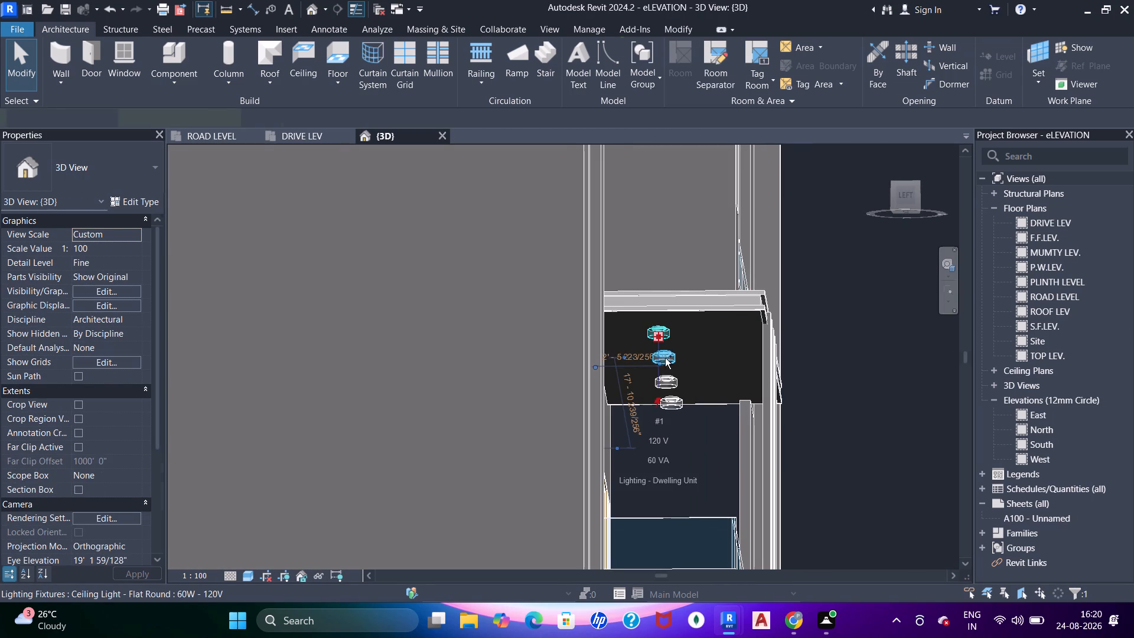
left_click(672, 382, "ctrl")
left_click(674, 410, "ctrl")
middle_click_drag(699, 408, 706, 424, "shift")
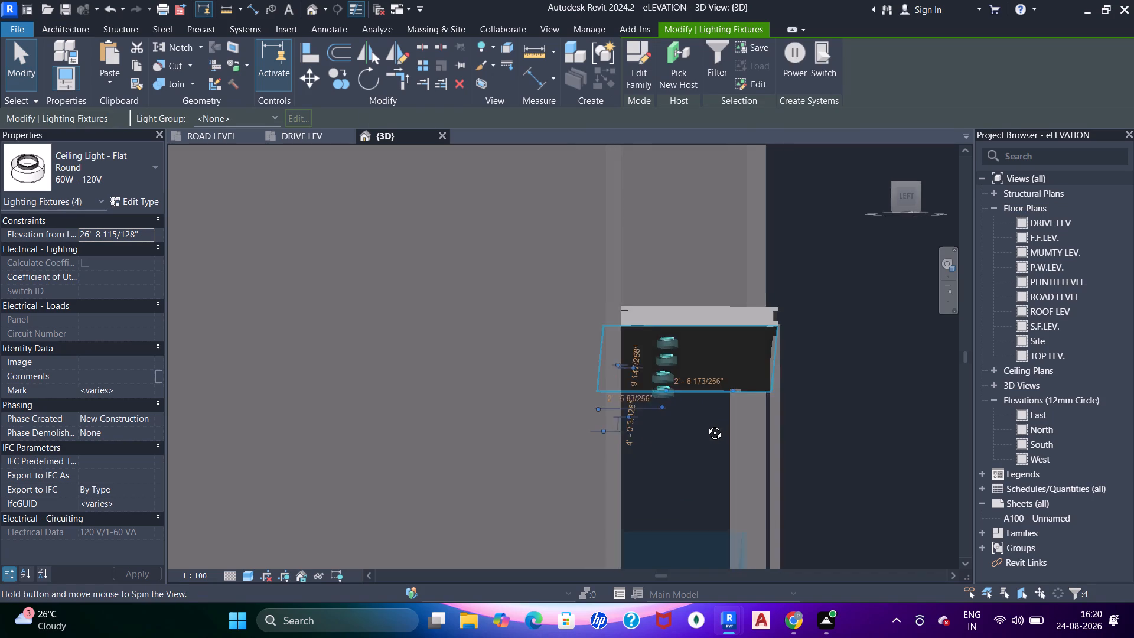
middle_click_drag(706, 424, 706, 428, "shift")
key("Right")
key("Right")
key("Right")
key("Right")
key("Right")
key("Right")
key("Right")
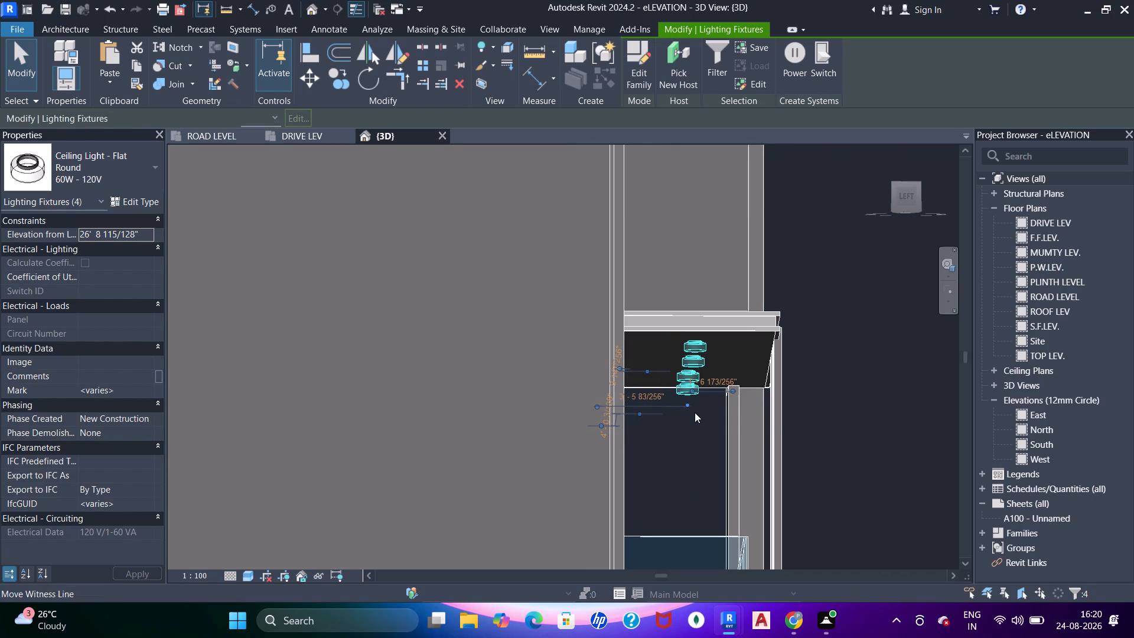
key("Right")
key("Right")
key("Right")
key("Right")
key("Right")
key("Right")
key("Escape")
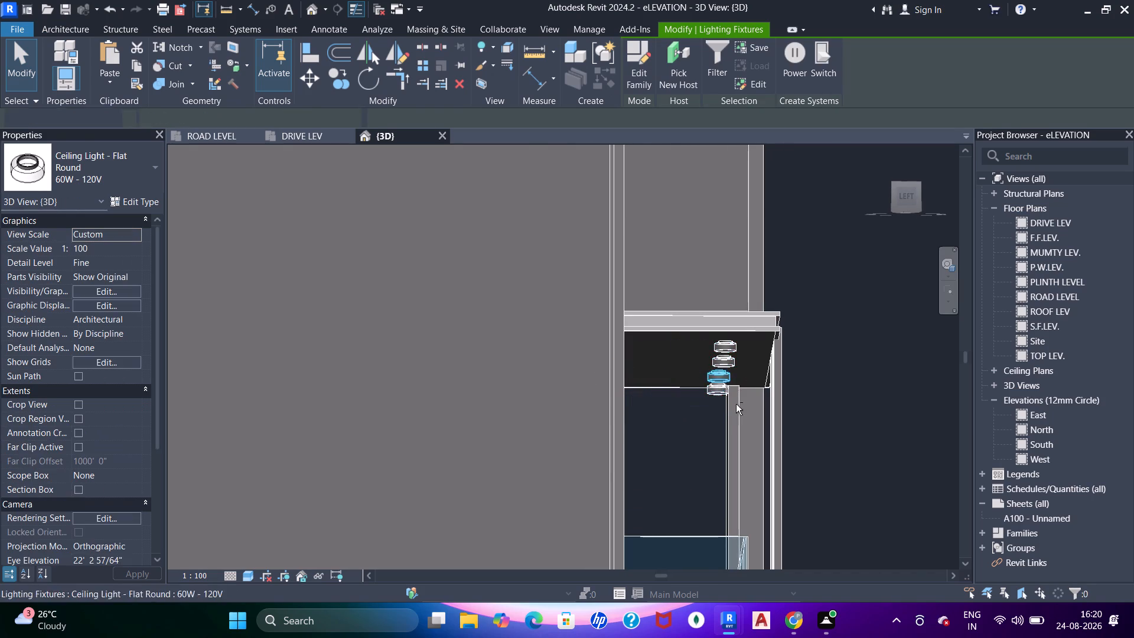
Inspect the ceiling lights under the projecting slabs and the whole front facade from several angles.
middle_click_drag(736, 404, 674, 427, "shift")
scroll(712, 381, "up", 1)
scroll(712, 381, "down", 5)
middle_click_drag(710, 392, 619, 243, "shift")
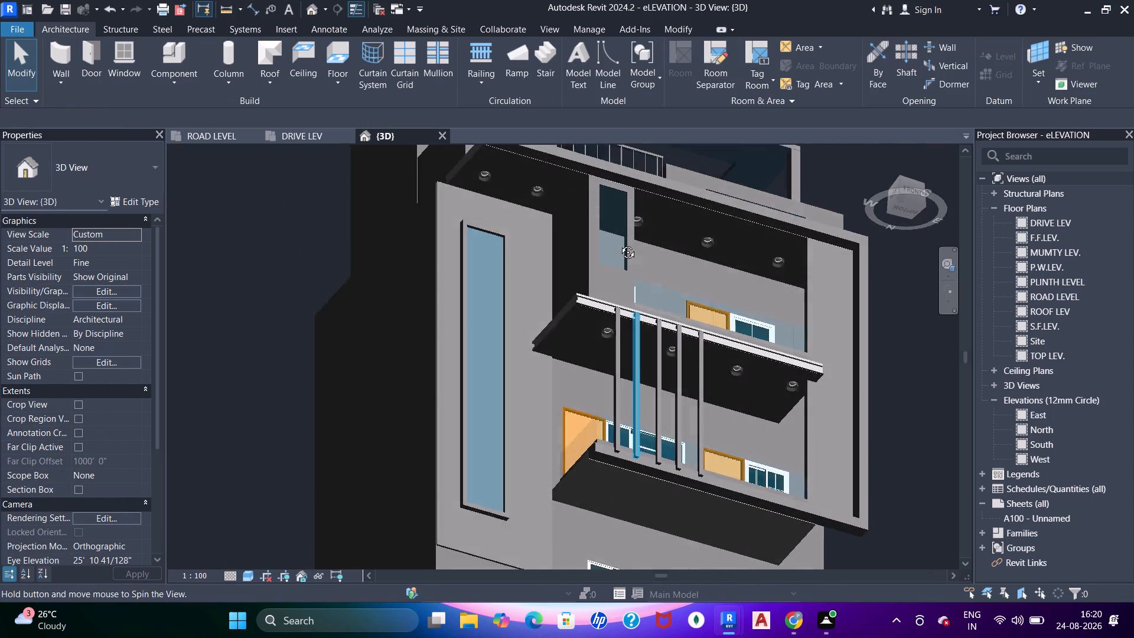
middle_click_drag(619, 243, 619, 240, "shift")
middle_click_drag(719, 397, 774, 438, "shift")
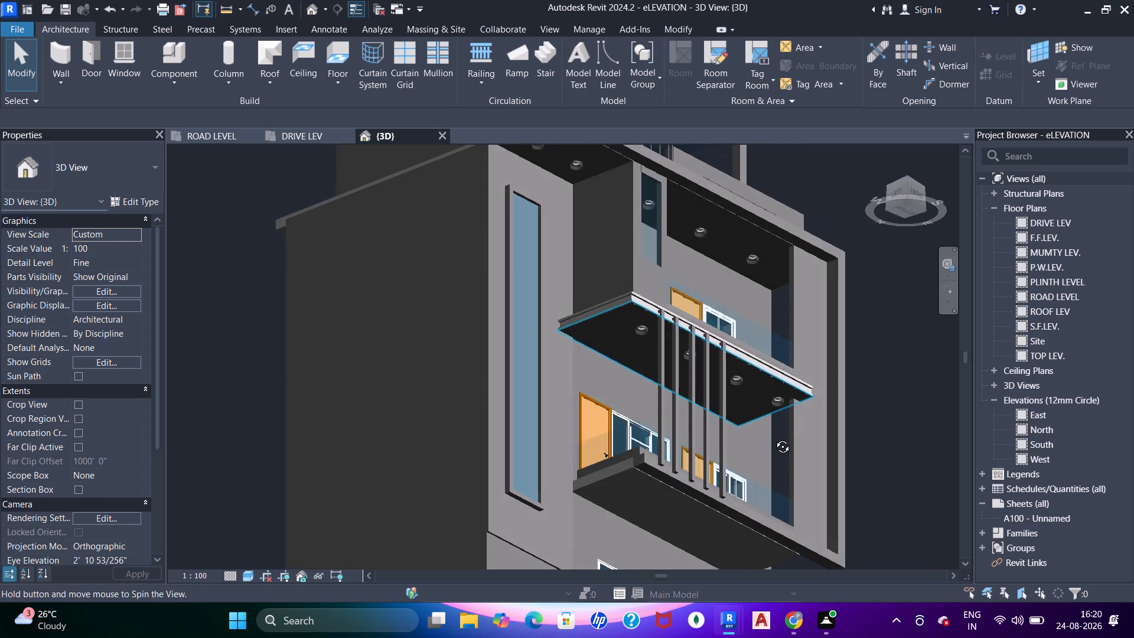
middle_click_drag(774, 438, 778, 441, "shift")
middle_click_drag(778, 442, 786, 472, "shift")
scroll(785, 472, "up", 1, "shift")
scroll(732, 372, "down", 6)
middle_click_drag(719, 419, 674, 474, "shift")
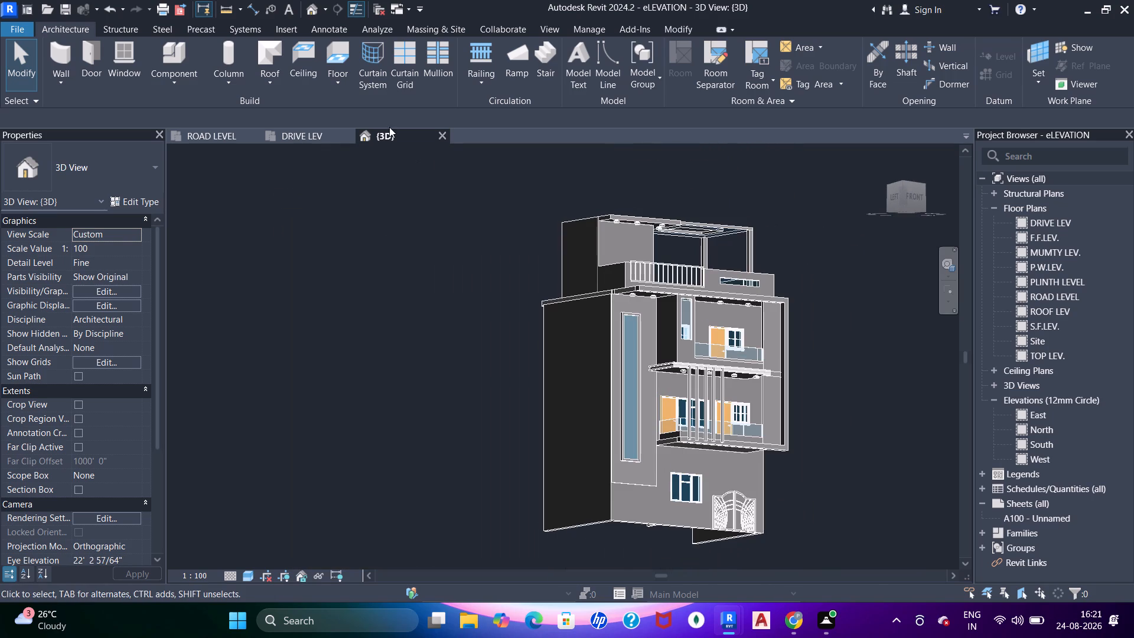
Examine the ground-floor entrance, gate and window area in the reference render and the neighbouring elevation drawing.
left_click(318, 139)
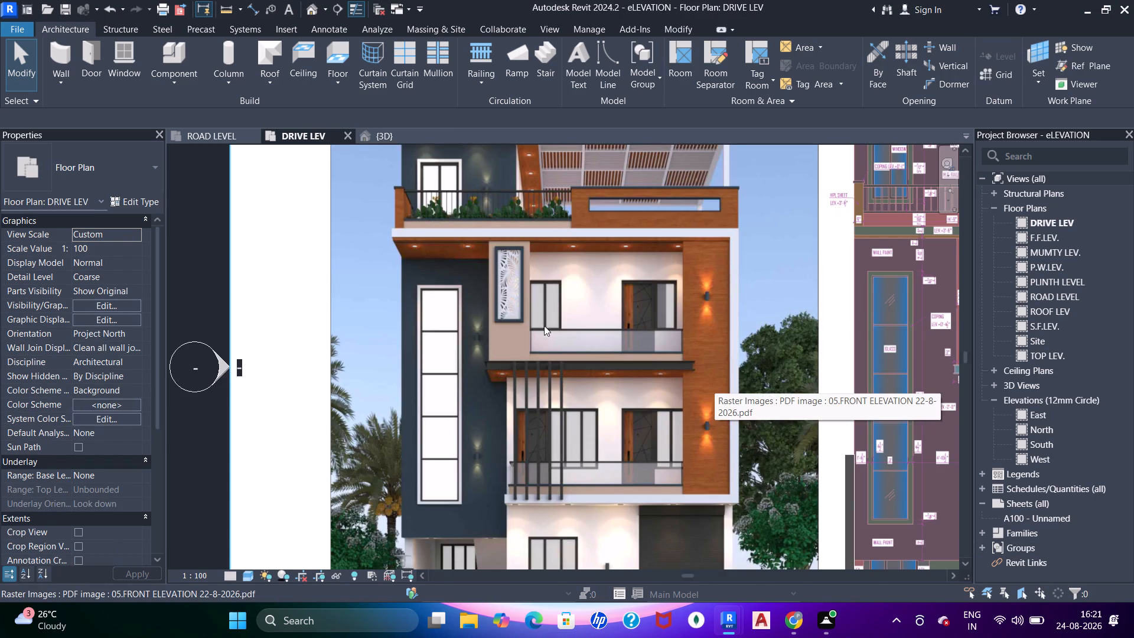
middle_click_drag(537, 328, 537, 267)
middle_click_drag(537, 274, 548, 304)
scroll(540, 380, "up", 1)
middle_click_drag(536, 398, 550, 287)
middle_click_drag(520, 439, 523, 396)
middle_click_drag(520, 410, 563, 385)
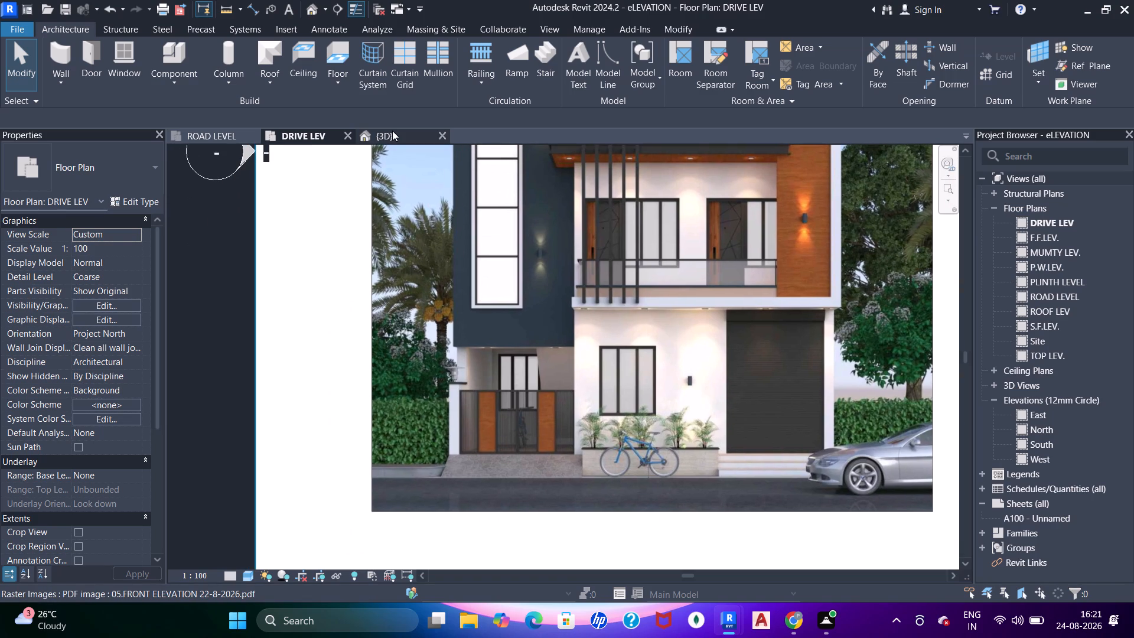
scroll(646, 394, "down", 4)
middle_click_drag(726, 425, 618, 431)
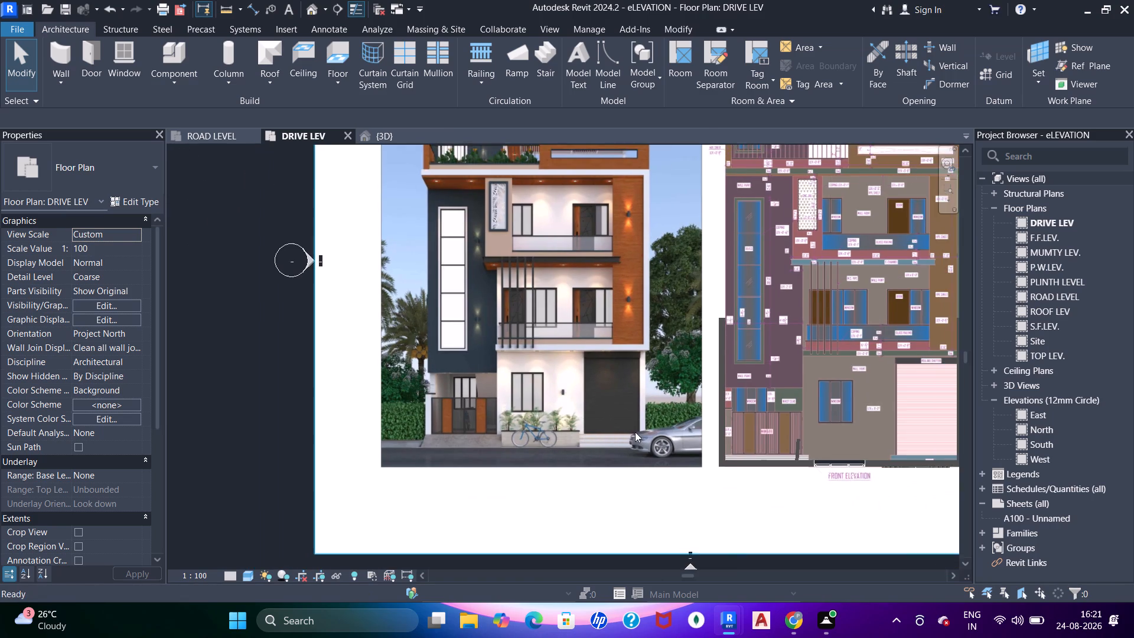
scroll(677, 450, "up", 2)
middle_click_drag(322, 401, 461, 417)
scroll(457, 424, "up", 1)
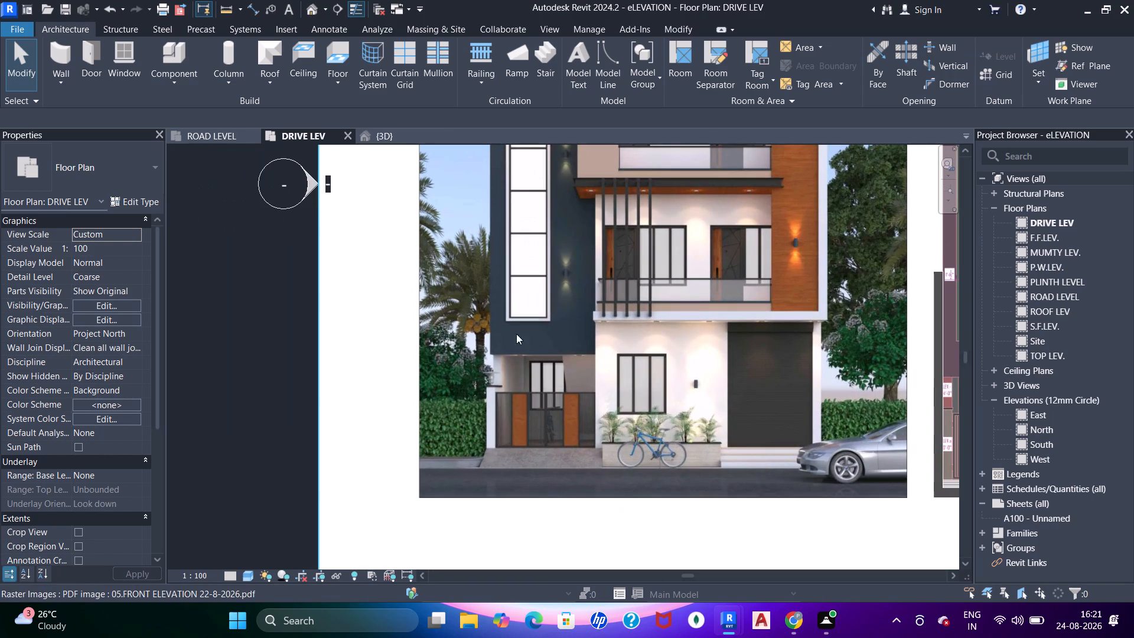
Compare the ground-floor front wall and the tall window panel above it with the recessed gate area in the reference render.
left_click(392, 136)
middle_click_drag(637, 482, 586, 372)
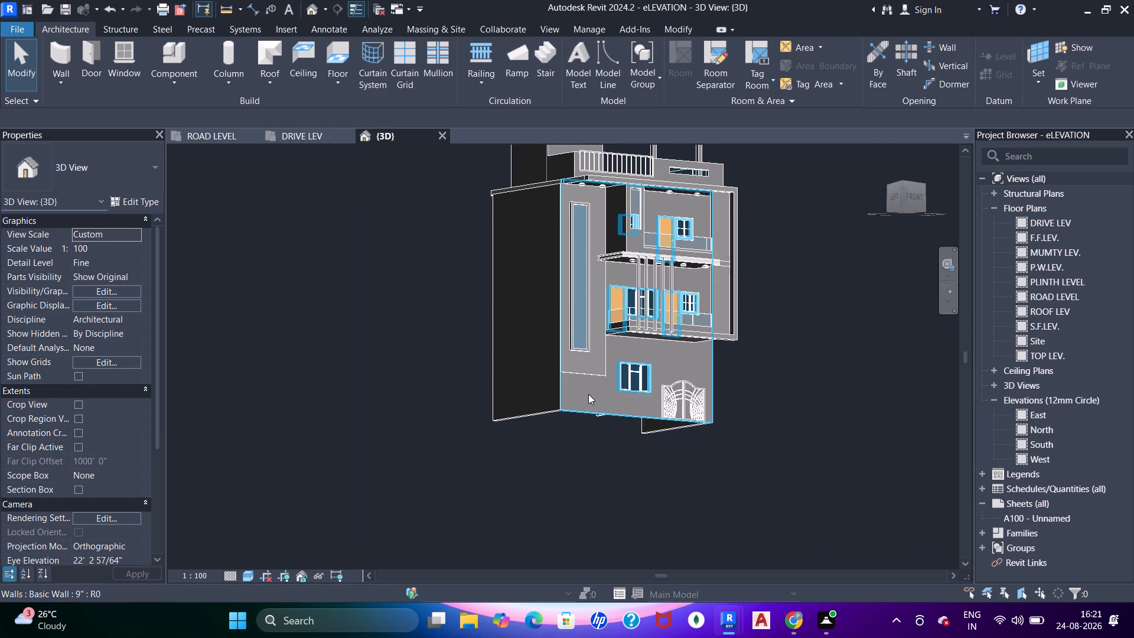
left_click(588, 394)
middle_click_drag(593, 405, 588, 453, "shift")
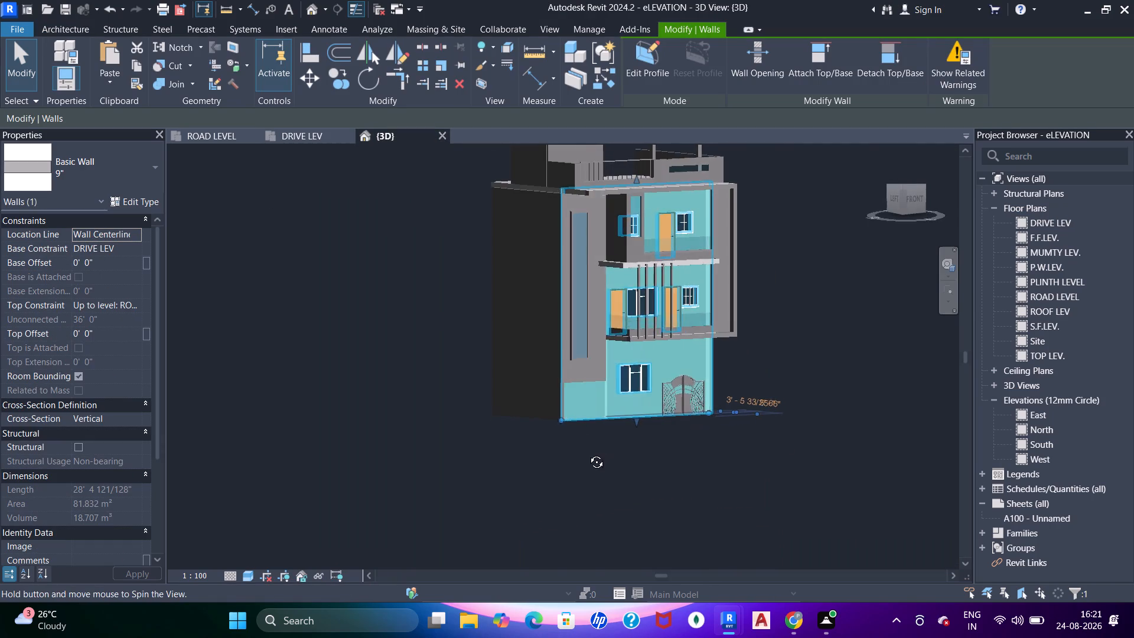
middle_click_drag(588, 453, 585, 453, "shift")
key("Escape")
scroll(575, 411, "up", 1, "shift")
middle_click_drag(575, 411, 586, 422, "shift")
scroll(587, 422, "up", 4)
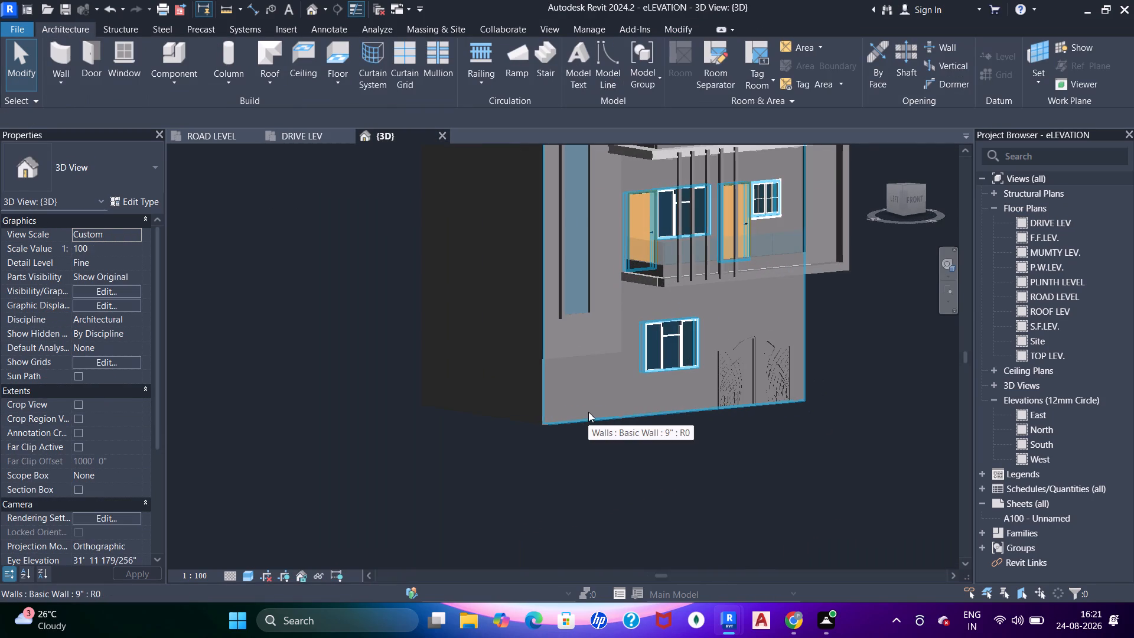
left_click(588, 412)
scroll(582, 417, "up", 3)
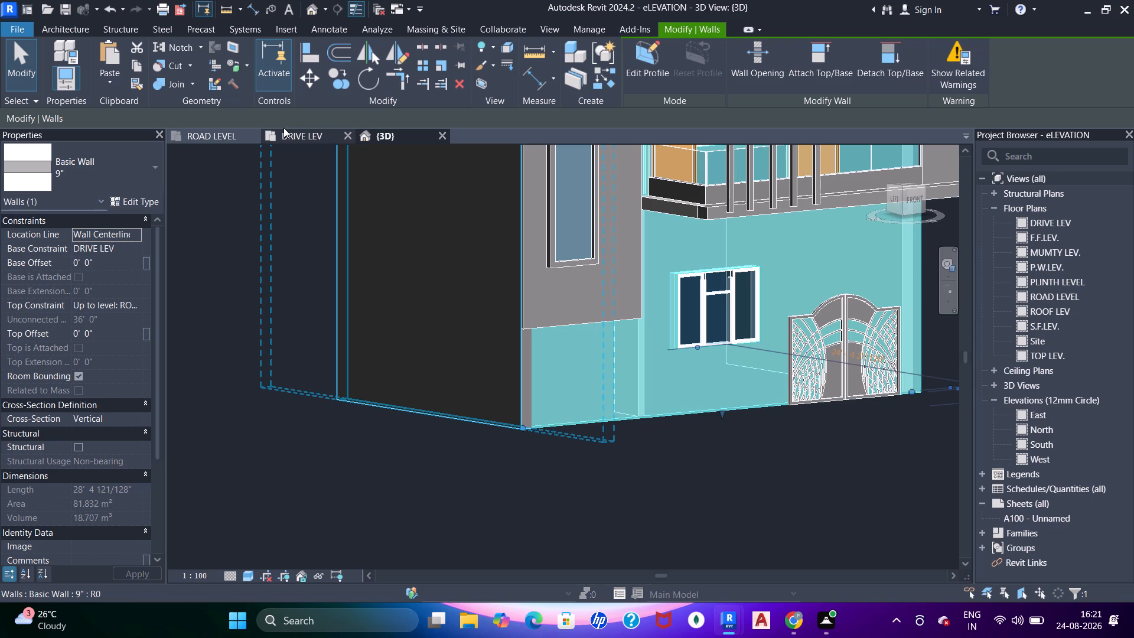
left_click(293, 134)
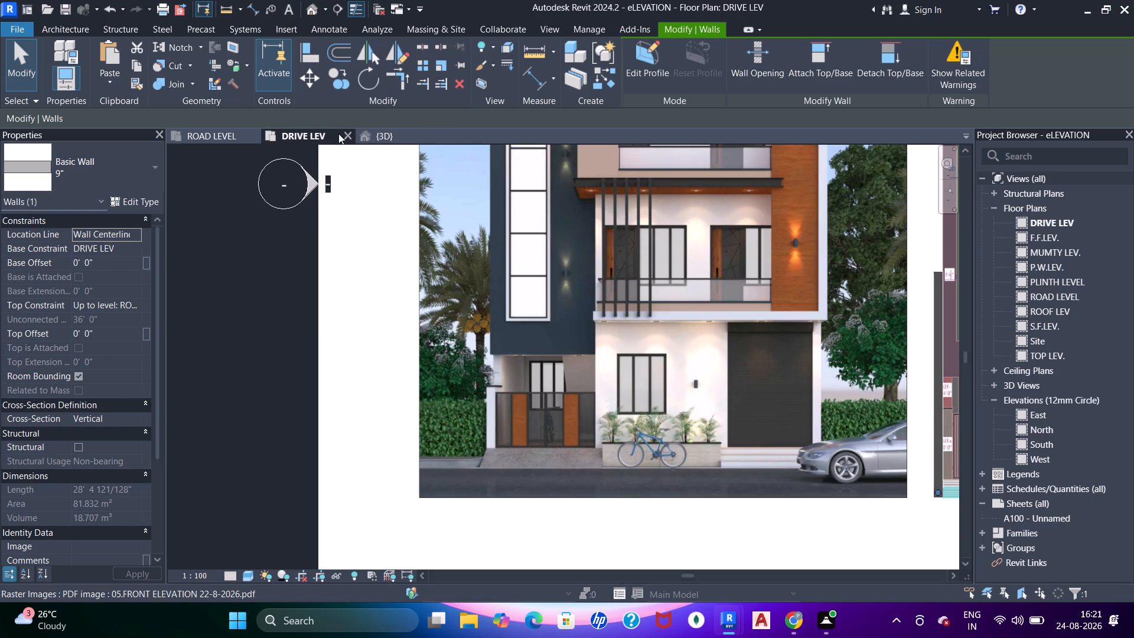
left_click(384, 135)
key("Escape")
scroll(607, 304, "down", 2)
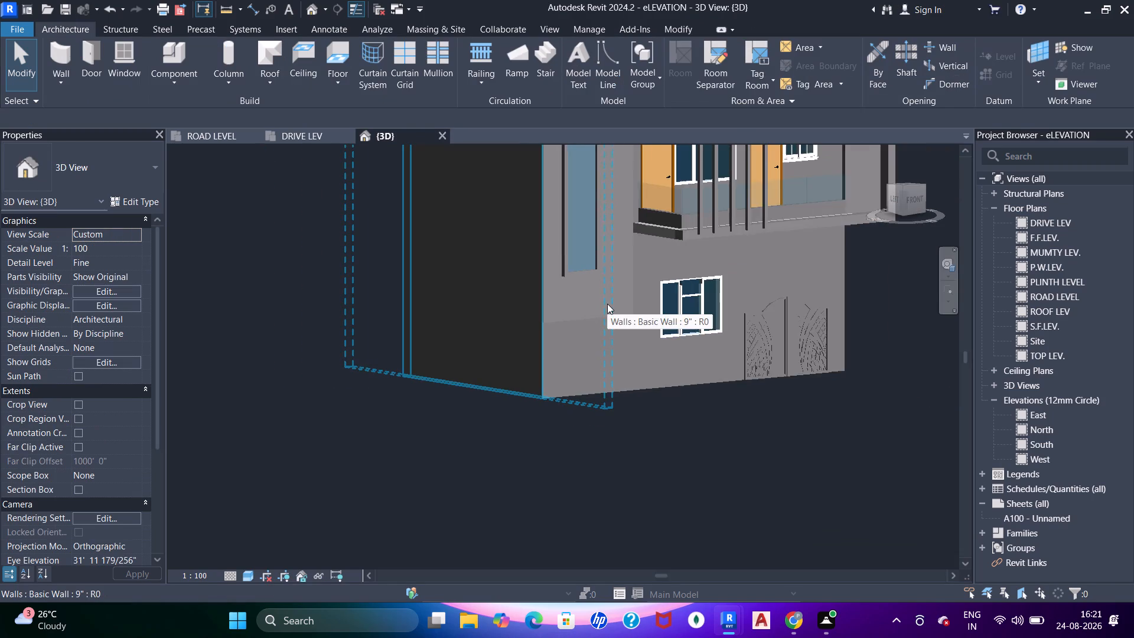
left_click(607, 304)
key("Escape")
left_click(629, 230)
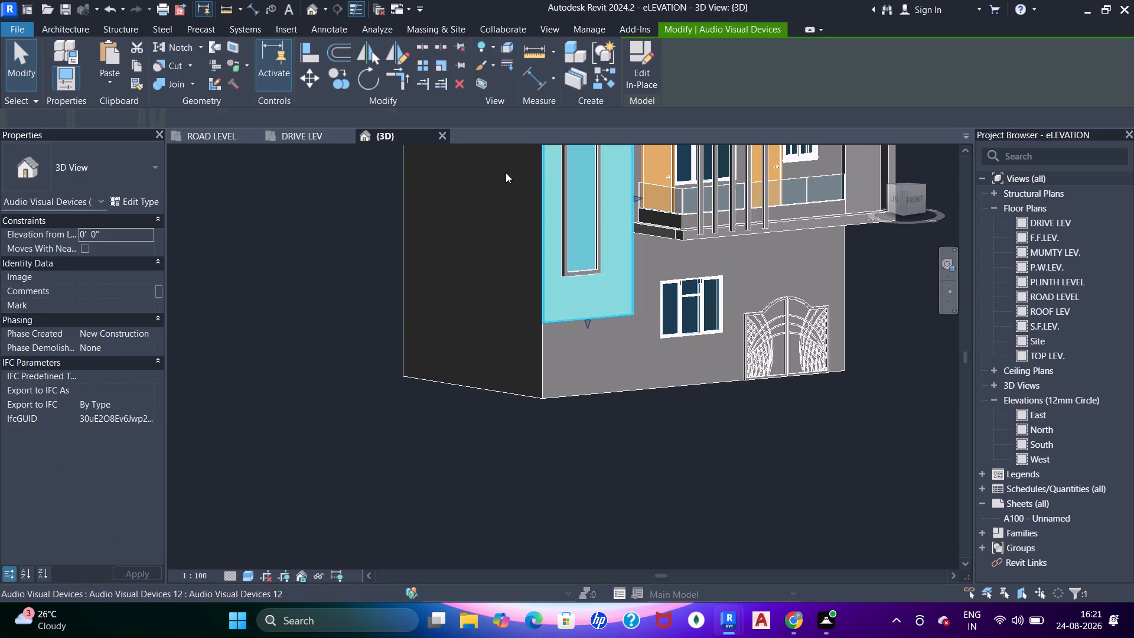
left_click(278, 132)
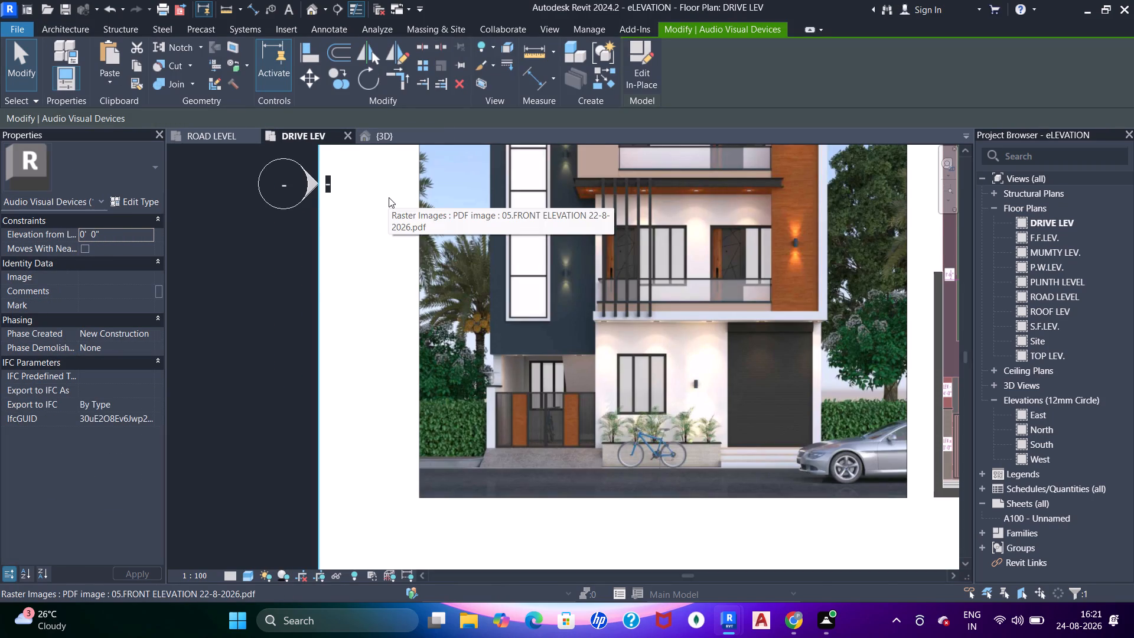
scroll(408, 210, "down", 1)
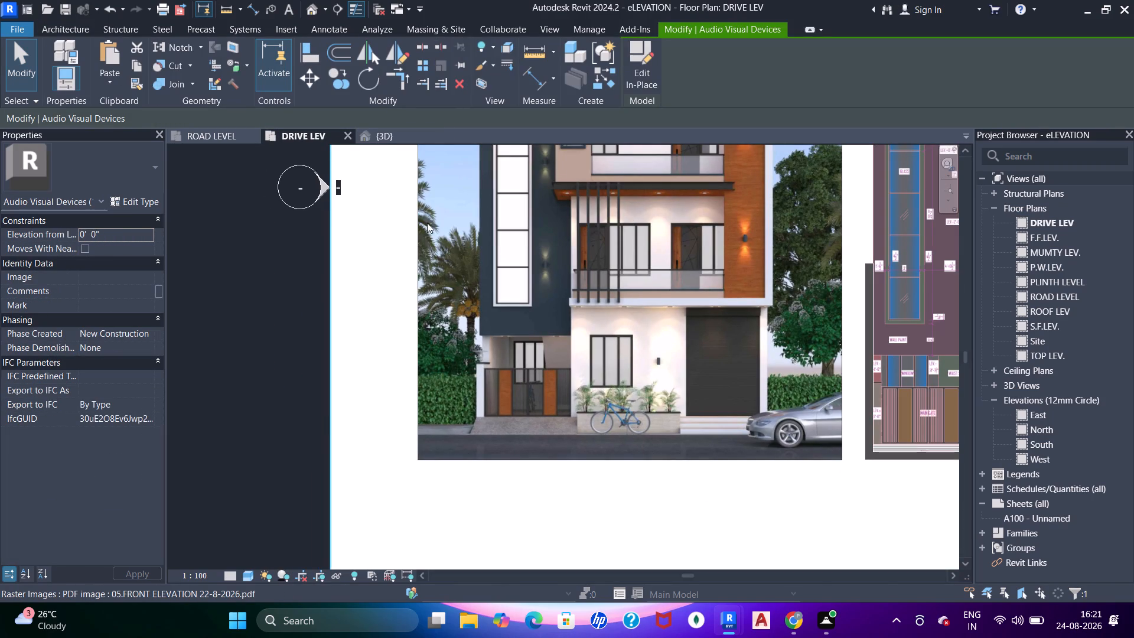
scroll(524, 333, "up", 2)
key("Escape")
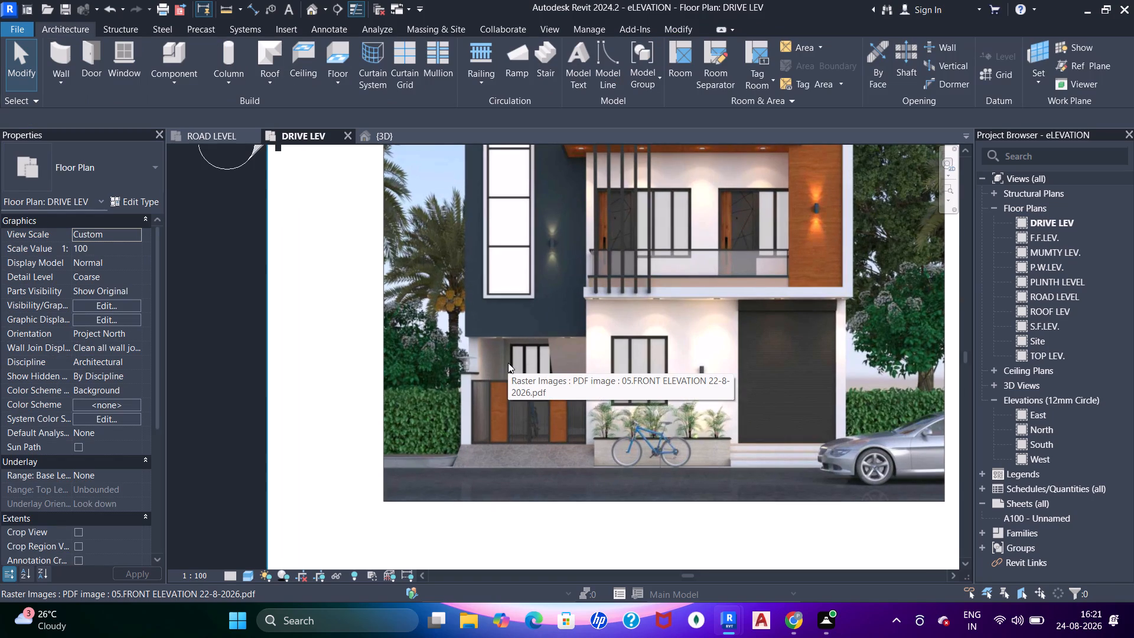
left_click(379, 138)
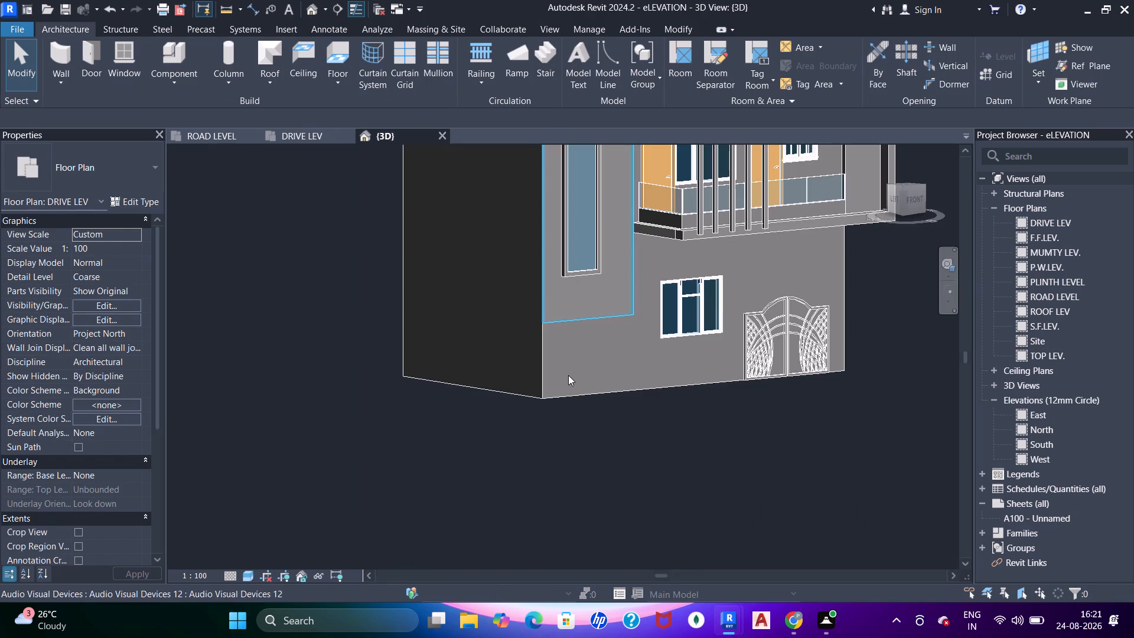
Open the profile sketch of the 9" front wall to check its boundary, and finish the sketch.
left_click(568, 375)
double_click(579, 374)
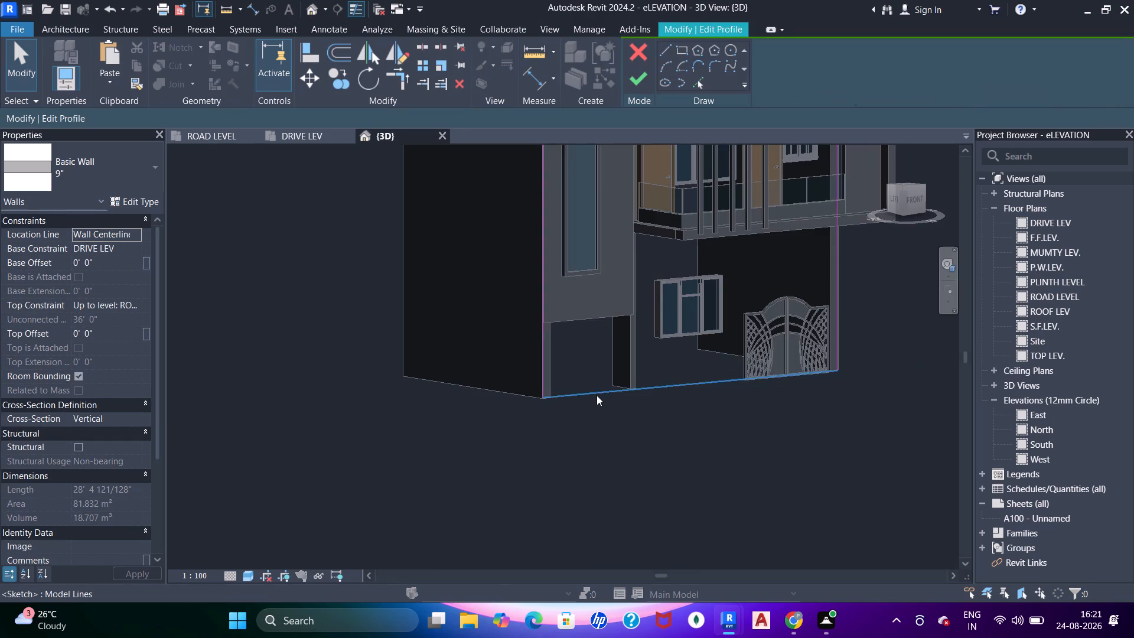
middle_click_drag(597, 395, 562, 393)
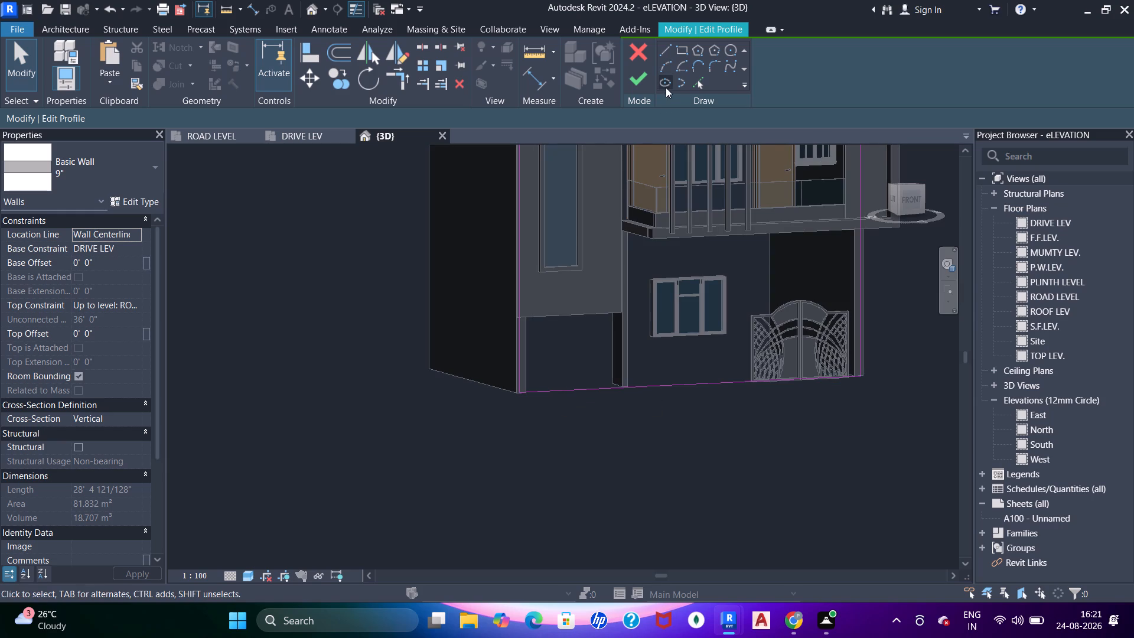
left_click(636, 83)
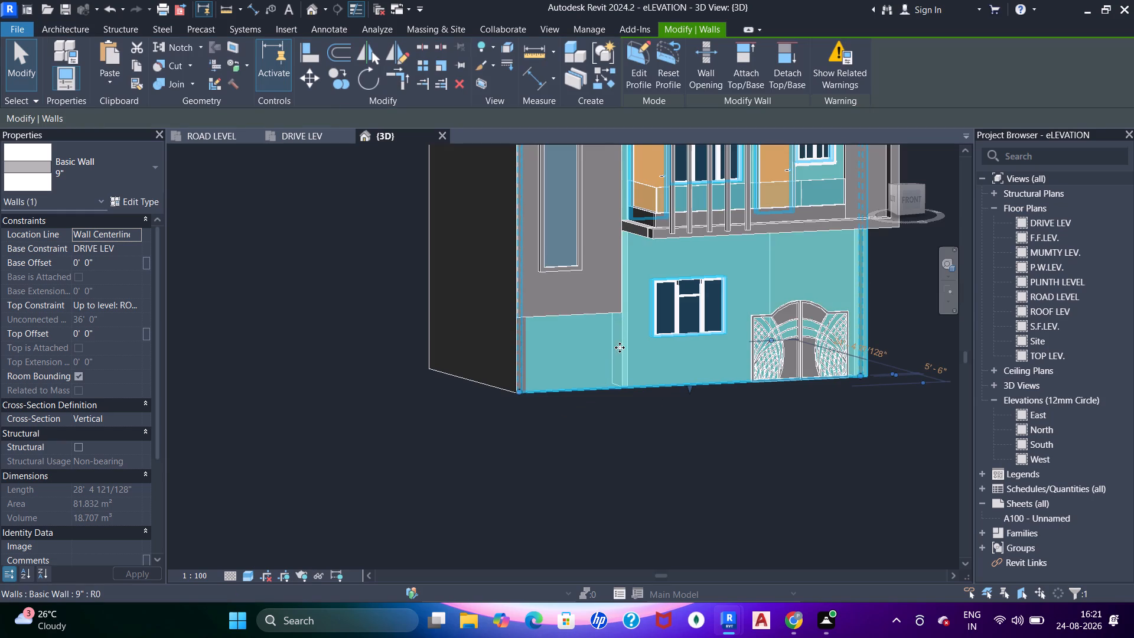
Shorten the 9" front wall to about 17' 3" by moving its end from the building corner to near the ground-floor window.
scroll(655, 388, "up", 1)
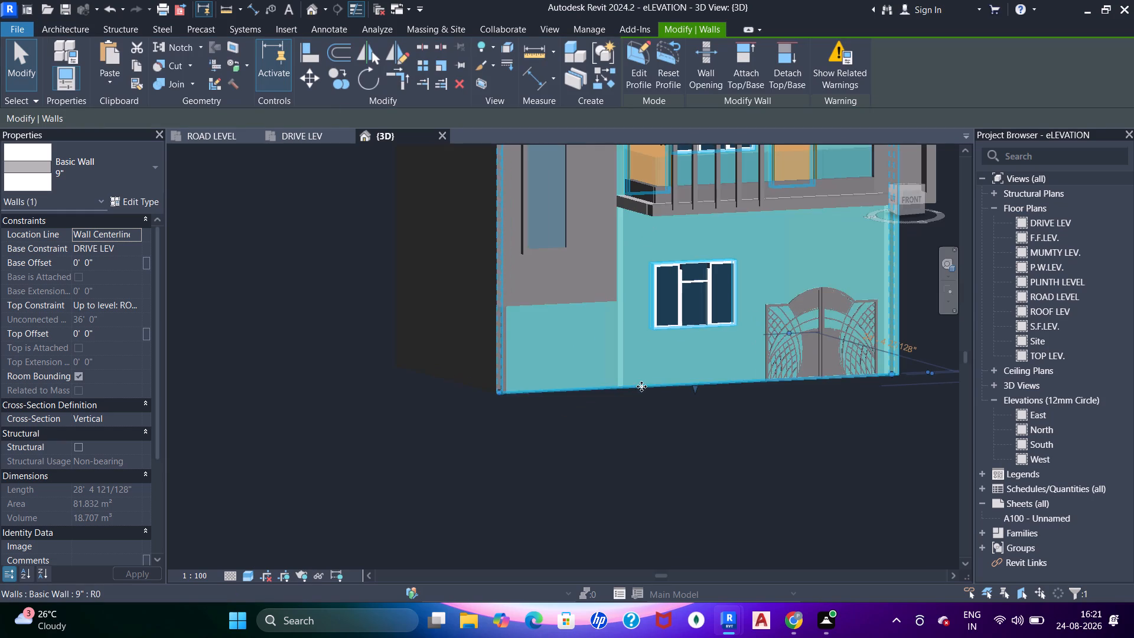
double_click(612, 372)
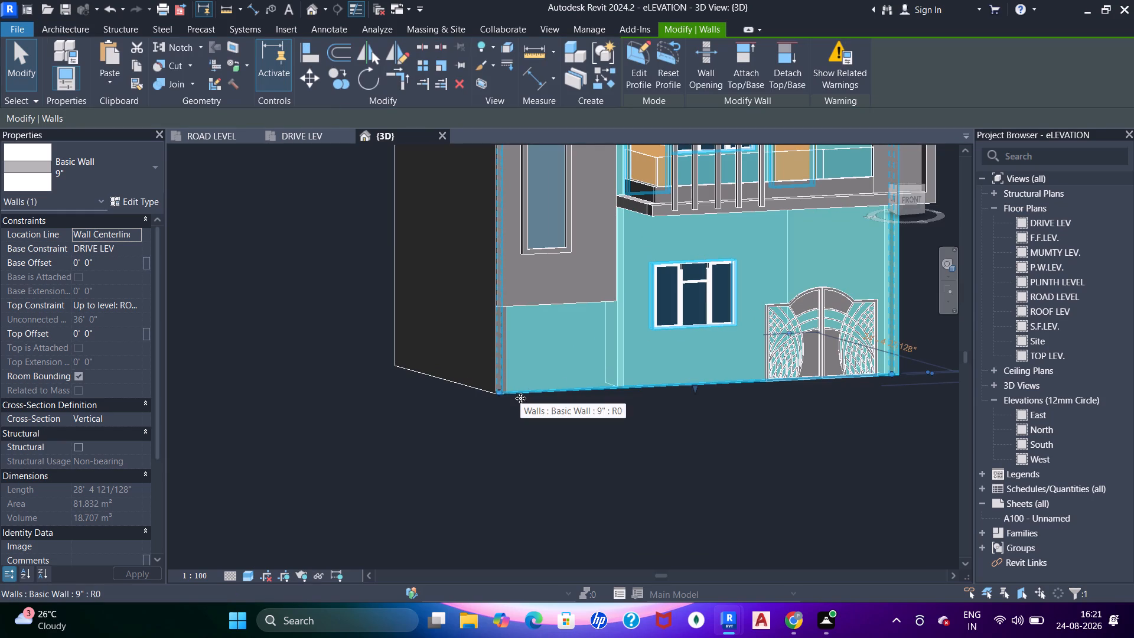
scroll(506, 393, "up", 3)
scroll(512, 349, "down", 6)
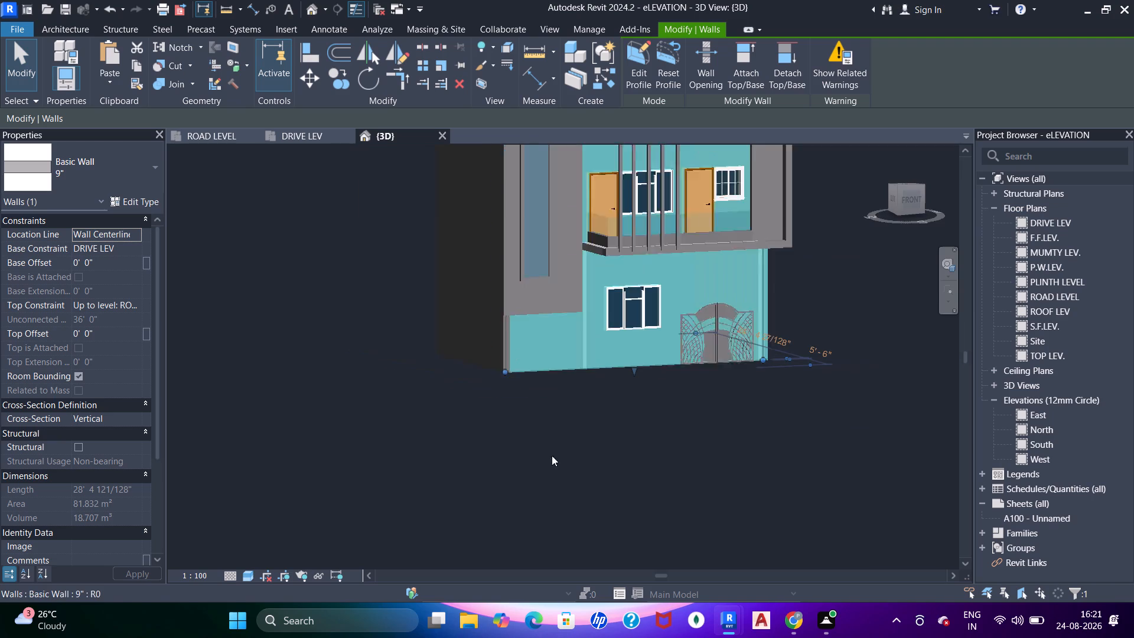
middle_click_drag(509, 268, 538, 298)
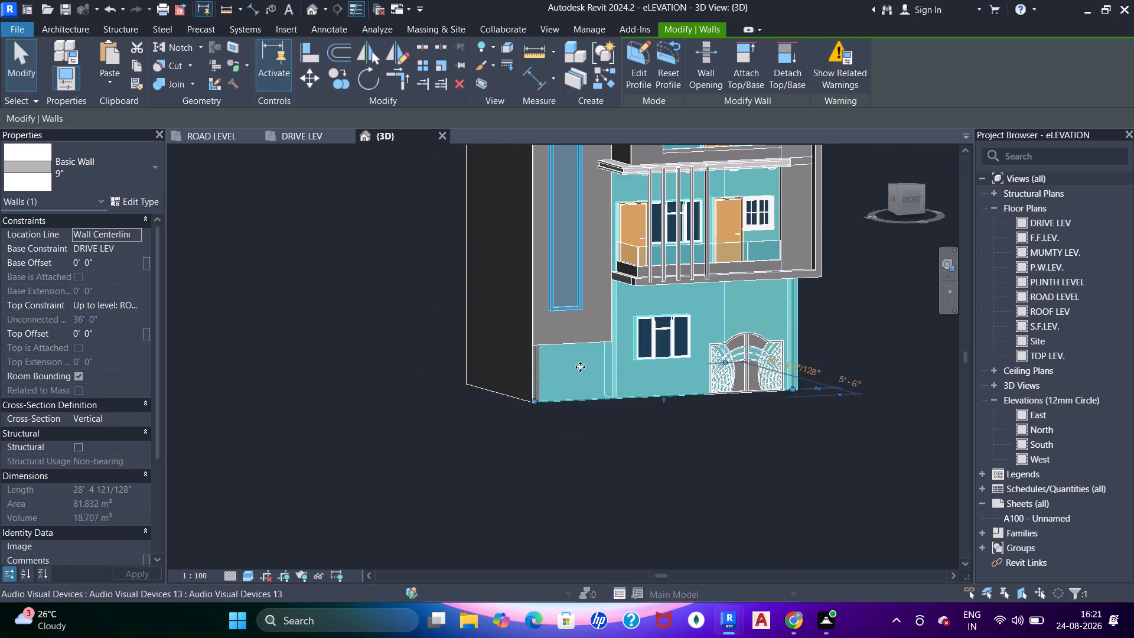
scroll(585, 376, "up", 5)
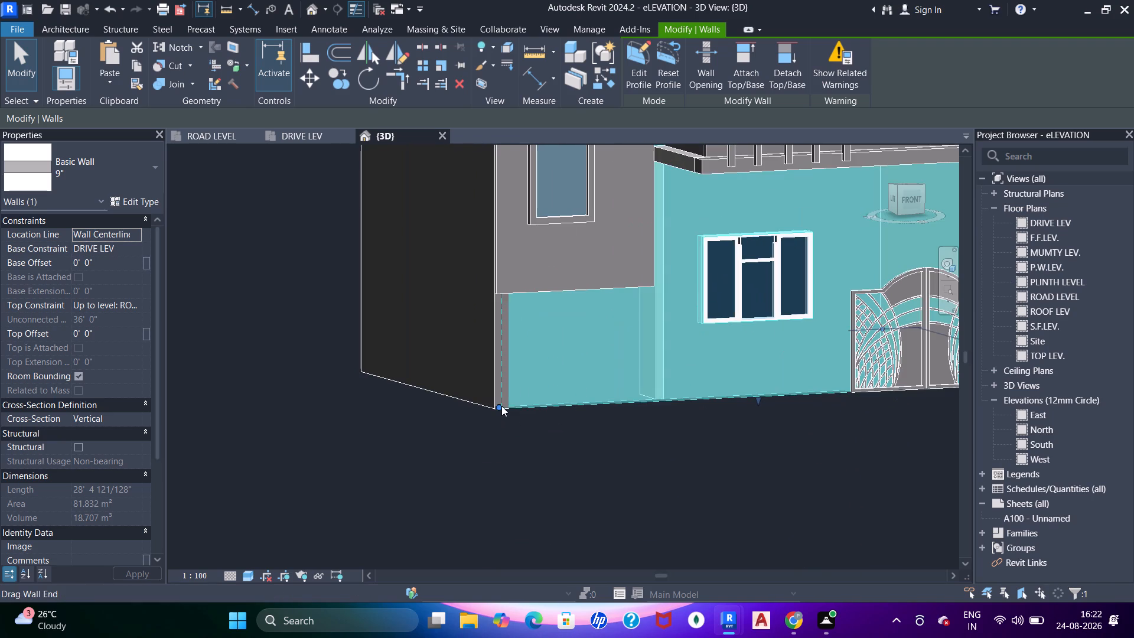
scroll(501, 406, "up", 4)
left_click_drag(499, 405, 769, 389)
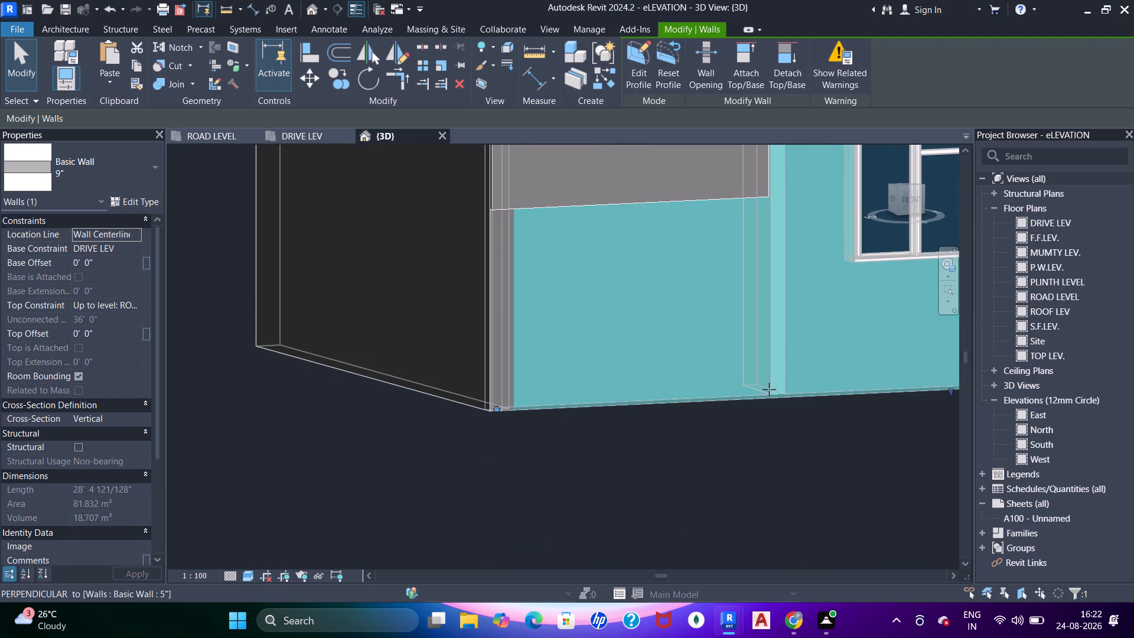
left_click_drag(769, 389, 861, 395)
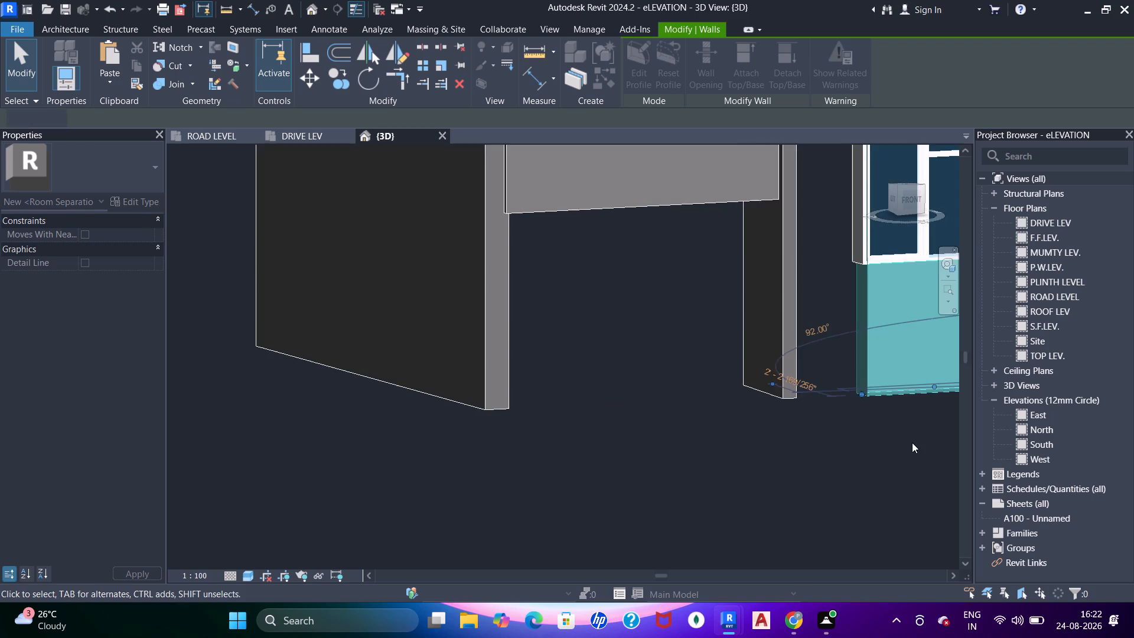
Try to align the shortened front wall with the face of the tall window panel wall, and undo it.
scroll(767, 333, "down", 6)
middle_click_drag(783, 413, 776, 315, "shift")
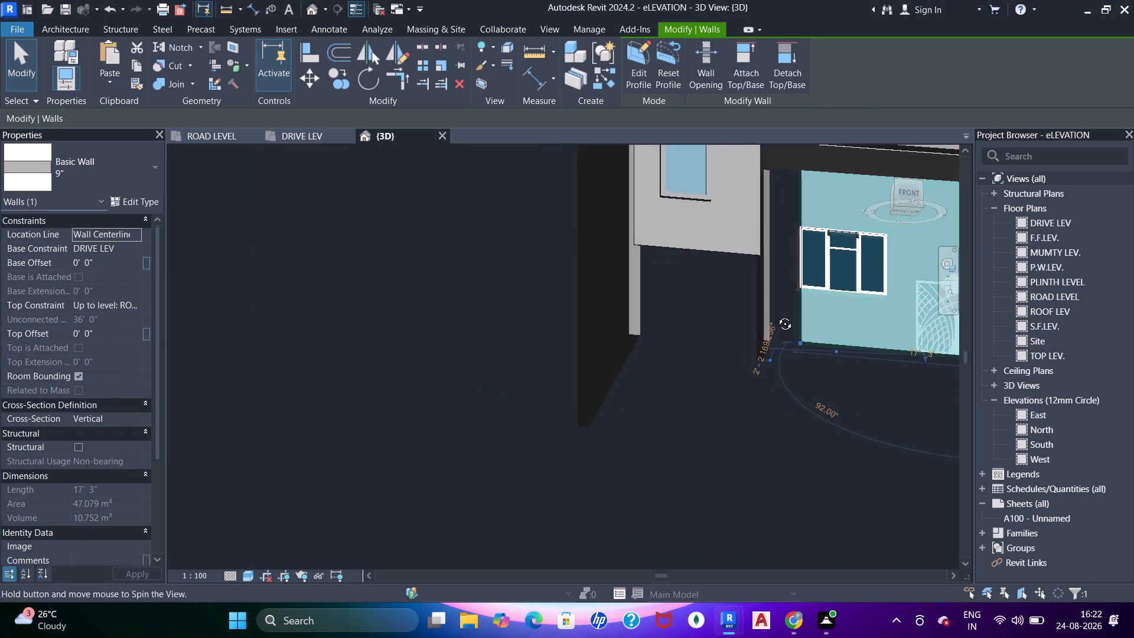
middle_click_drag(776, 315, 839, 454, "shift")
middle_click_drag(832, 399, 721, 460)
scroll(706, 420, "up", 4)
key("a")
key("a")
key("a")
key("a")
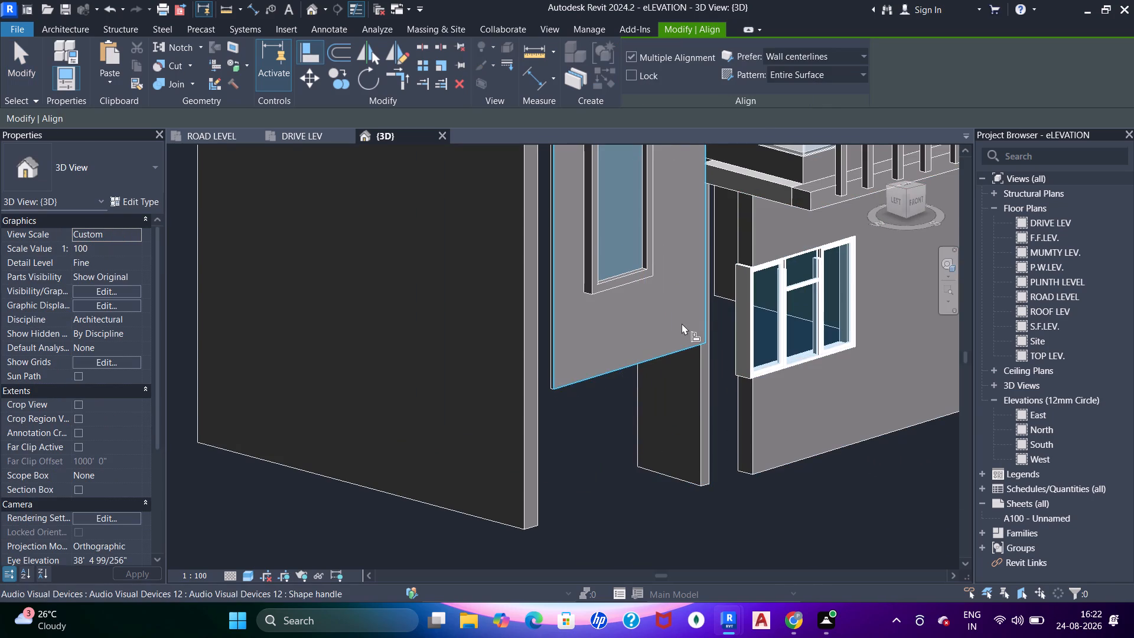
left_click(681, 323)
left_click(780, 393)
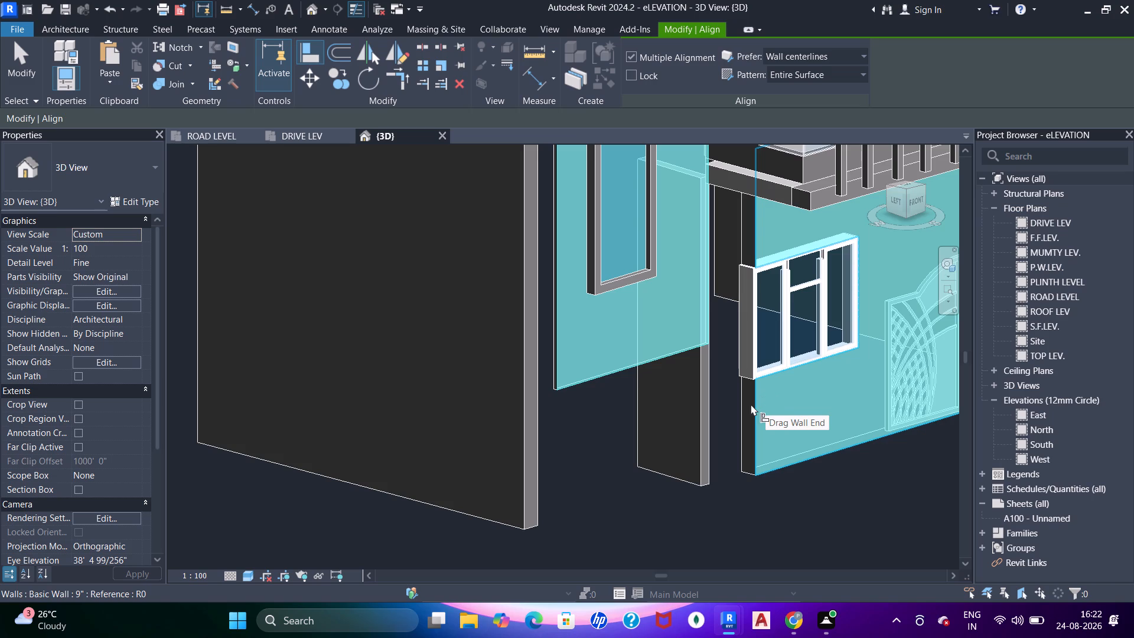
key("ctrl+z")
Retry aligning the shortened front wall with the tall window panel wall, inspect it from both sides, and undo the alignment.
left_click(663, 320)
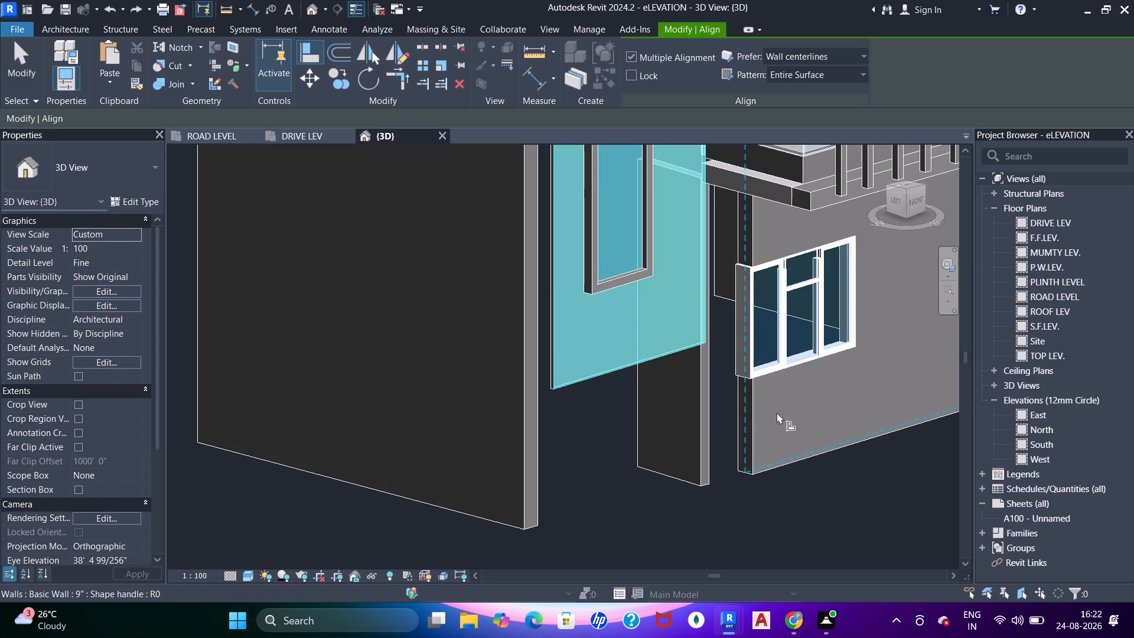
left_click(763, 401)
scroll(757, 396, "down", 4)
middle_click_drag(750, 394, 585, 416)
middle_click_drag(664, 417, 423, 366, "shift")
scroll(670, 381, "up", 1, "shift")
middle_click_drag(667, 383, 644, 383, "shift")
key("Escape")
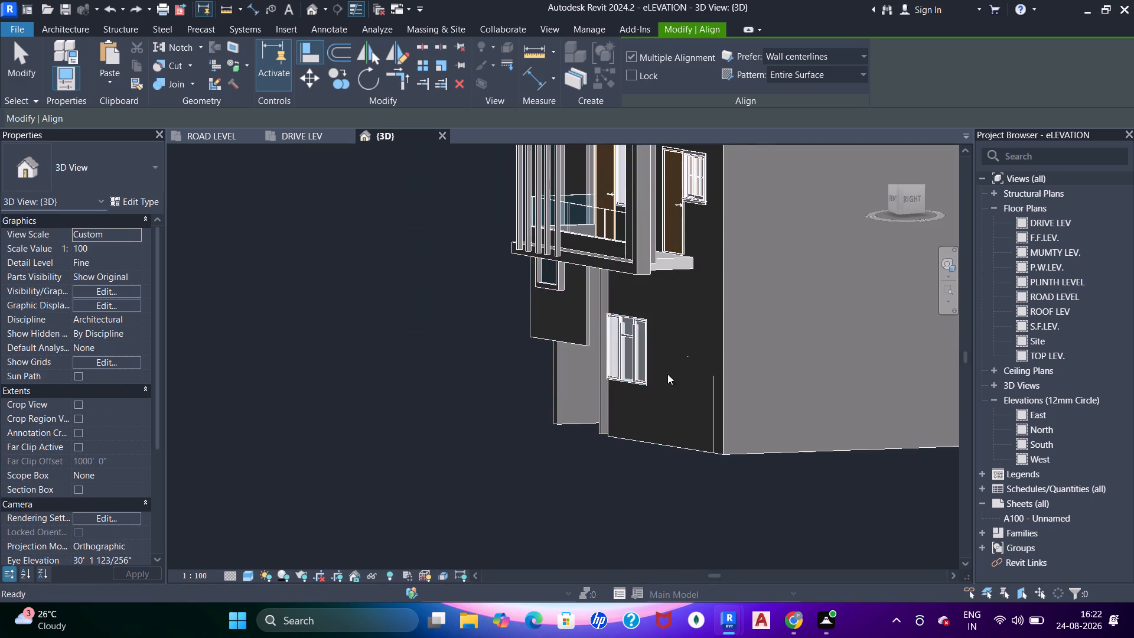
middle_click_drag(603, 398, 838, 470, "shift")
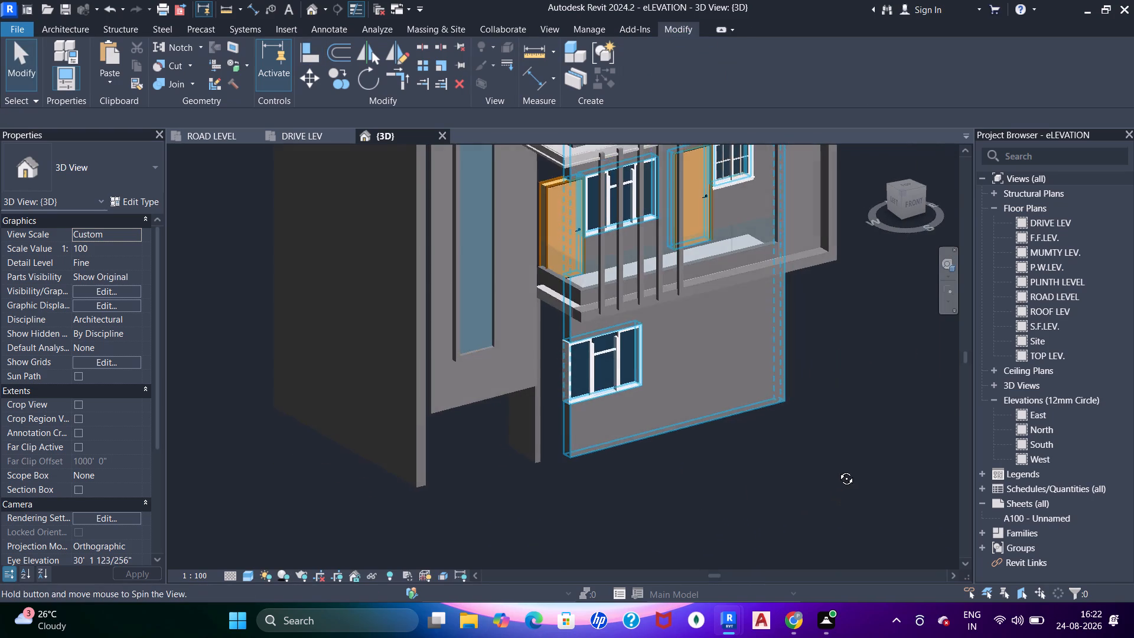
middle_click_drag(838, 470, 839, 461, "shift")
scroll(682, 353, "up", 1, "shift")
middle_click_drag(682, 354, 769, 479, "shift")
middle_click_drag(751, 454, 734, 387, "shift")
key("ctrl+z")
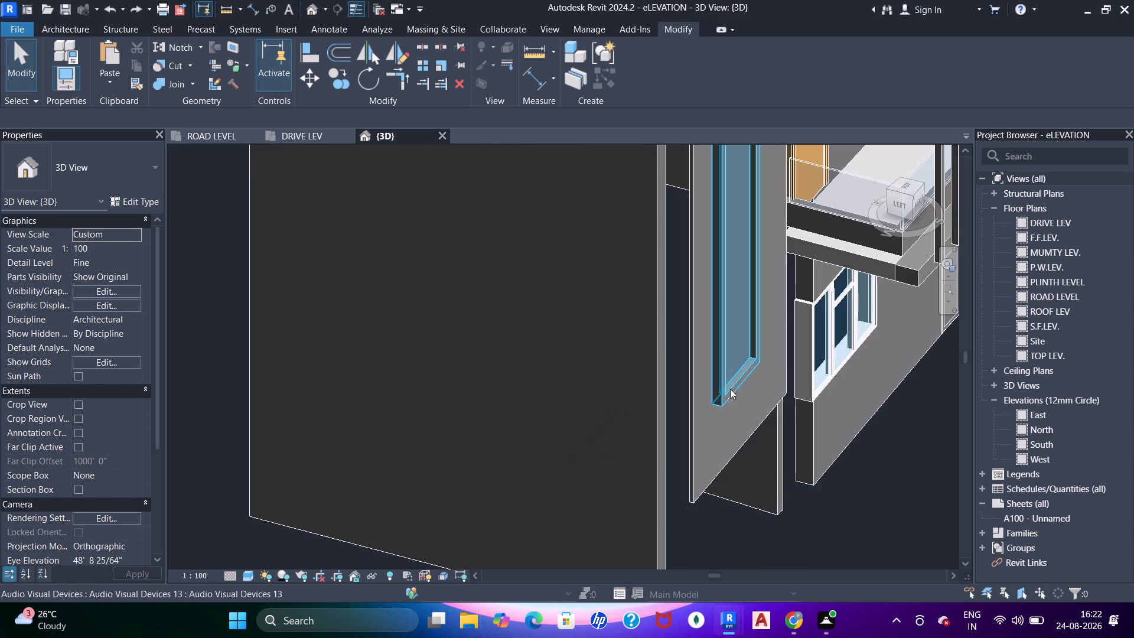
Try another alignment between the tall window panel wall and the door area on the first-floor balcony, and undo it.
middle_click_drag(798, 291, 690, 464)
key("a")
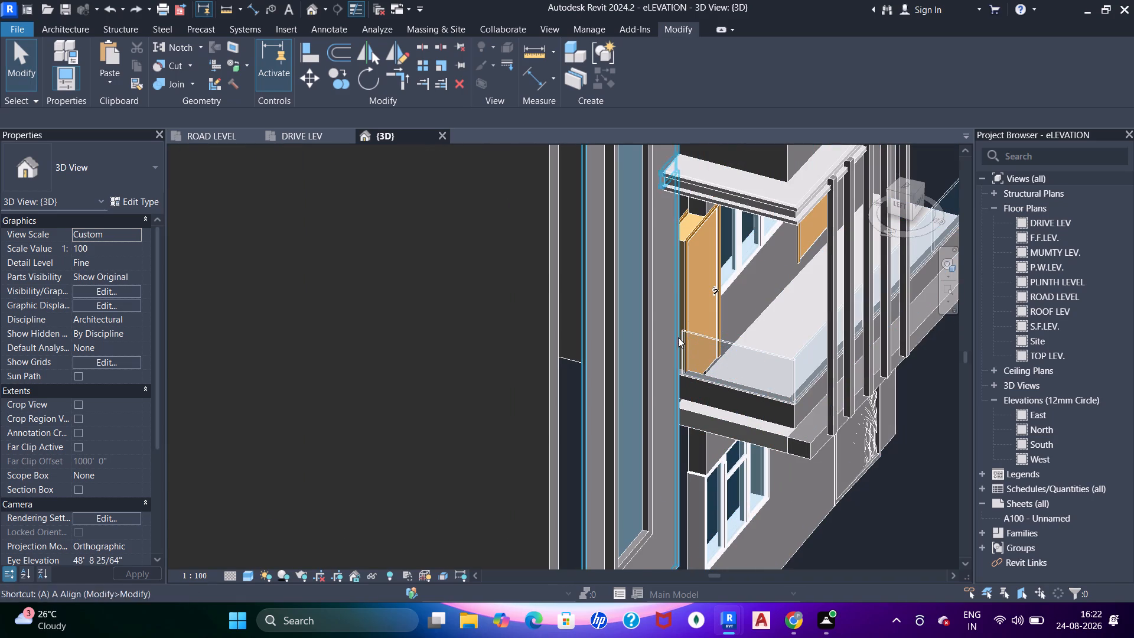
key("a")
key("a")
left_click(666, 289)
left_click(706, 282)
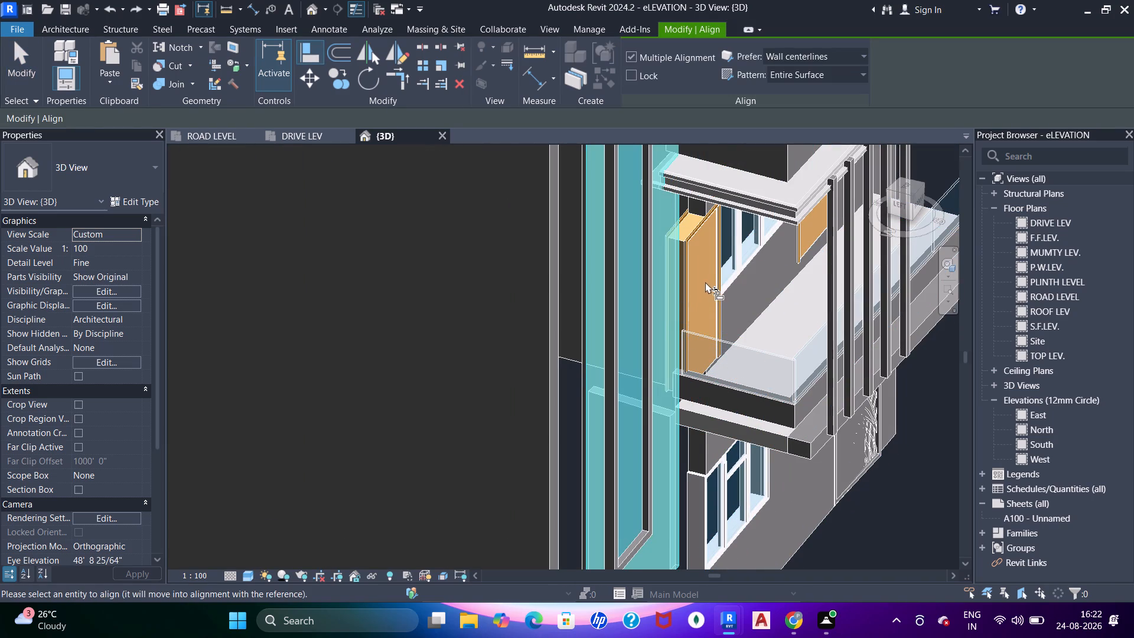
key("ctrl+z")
Examine the balconies, recessed front wall and ground-floor opening from several angles.
scroll(679, 288, "down", 7)
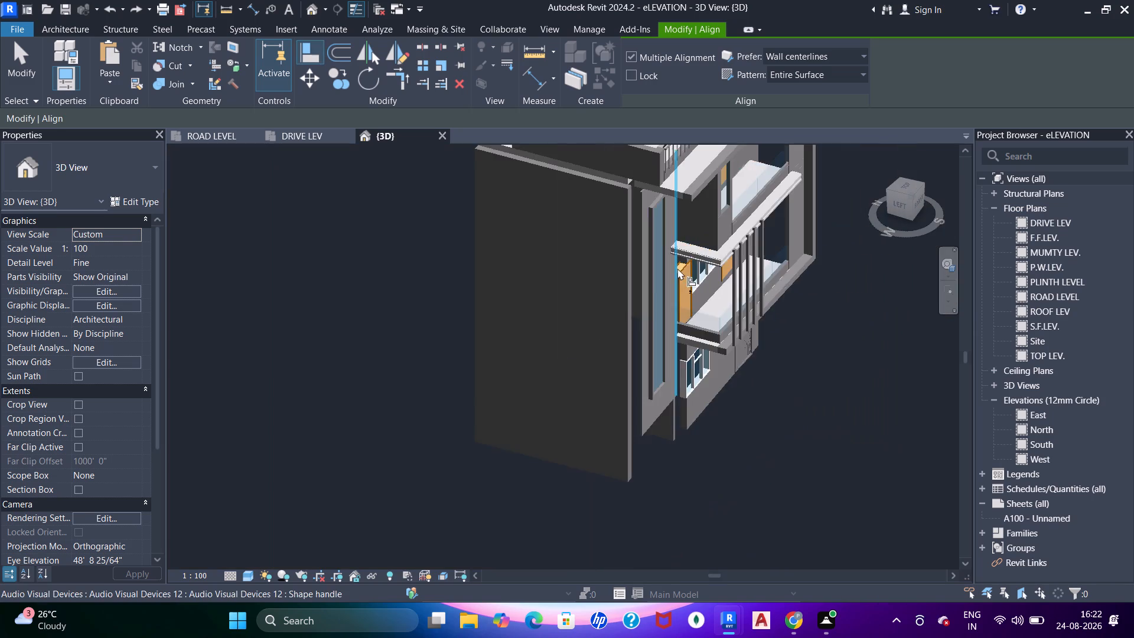
middle_click_drag(679, 252, 636, 405)
middle_click_drag(664, 261, 634, 176, "shift")
scroll(715, 284, "up", 1, "shift")
middle_click_drag(714, 302, 559, 329, "shift")
middle_click_drag(661, 323, 605, 289, "shift")
scroll(637, 370, "up", 6)
middle_click_drag(663, 438, 734, 357, "shift")
key("Escape")
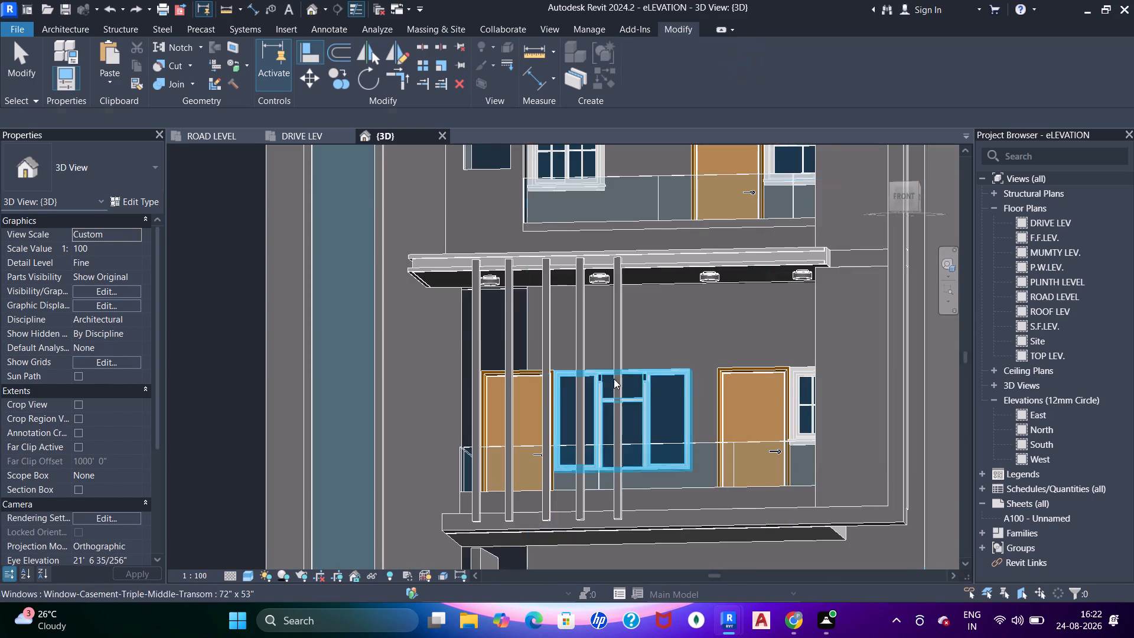
key("Escape")
scroll(586, 364, "down", 4)
middle_click_drag(577, 372, 682, 484, "shift")
middle_click_drag(656, 497, 735, 255)
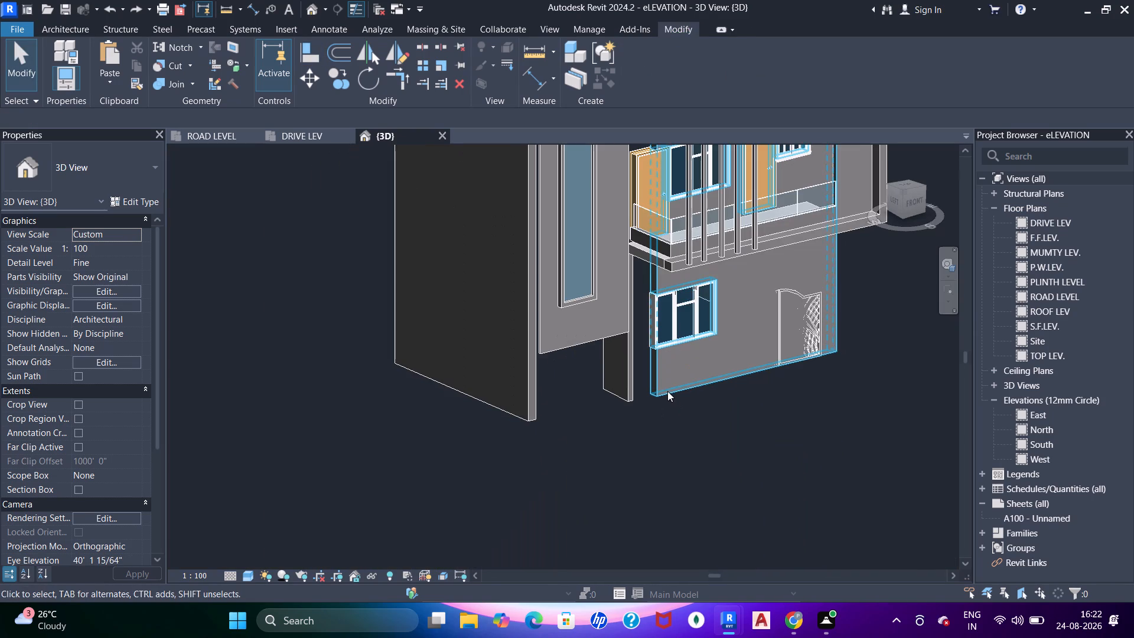
Draw a matching 9" wall, 11' 6" long and 36' high, starting at the front wall's lower corner beside the ground-floor opening.
left_click(667, 391)
scroll(656, 397, "up", 5)
key("Escape")
left_click(682, 370)
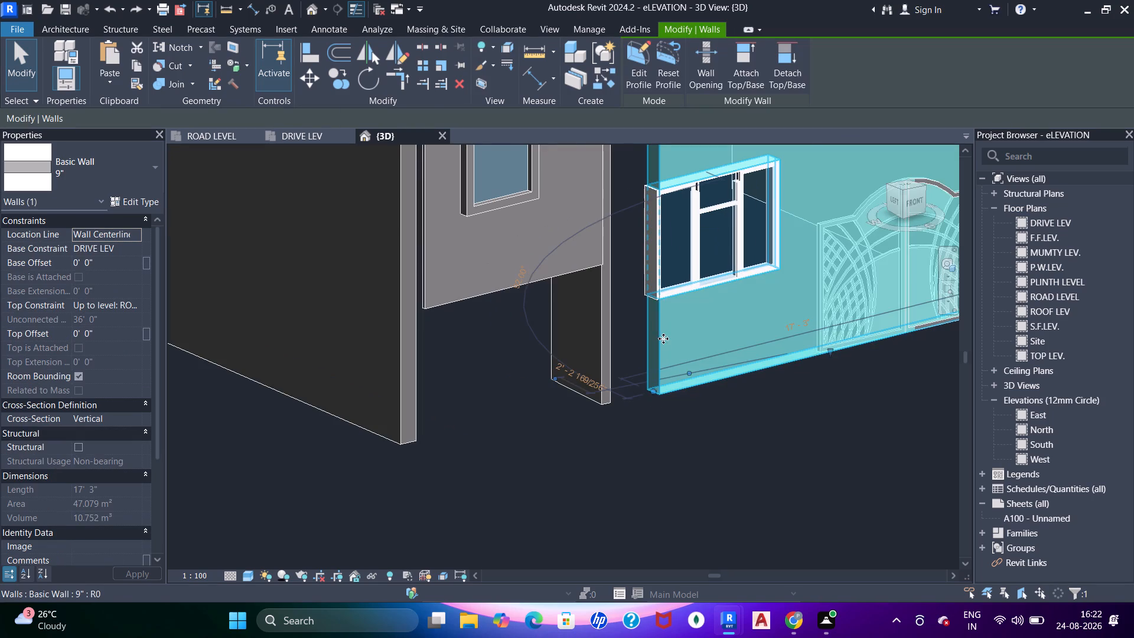
middle_click_drag(667, 338, 703, 421, "shift")
key("Escape")
middle_click_drag(707, 370, 738, 335, "shift")
left_click(762, 357)
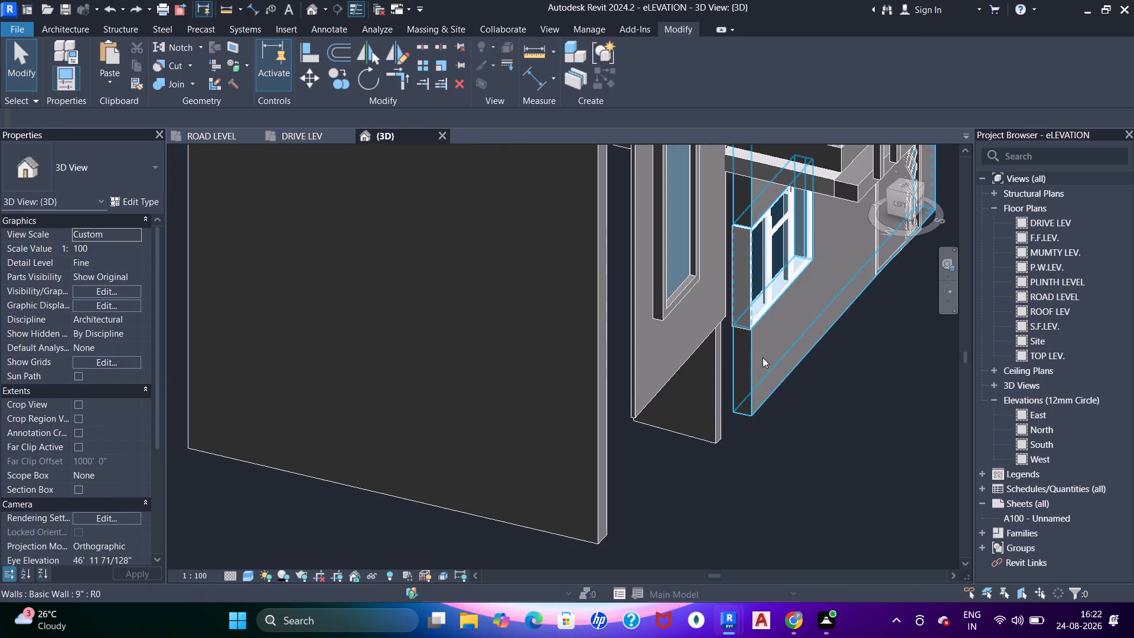
left_click(610, 80)
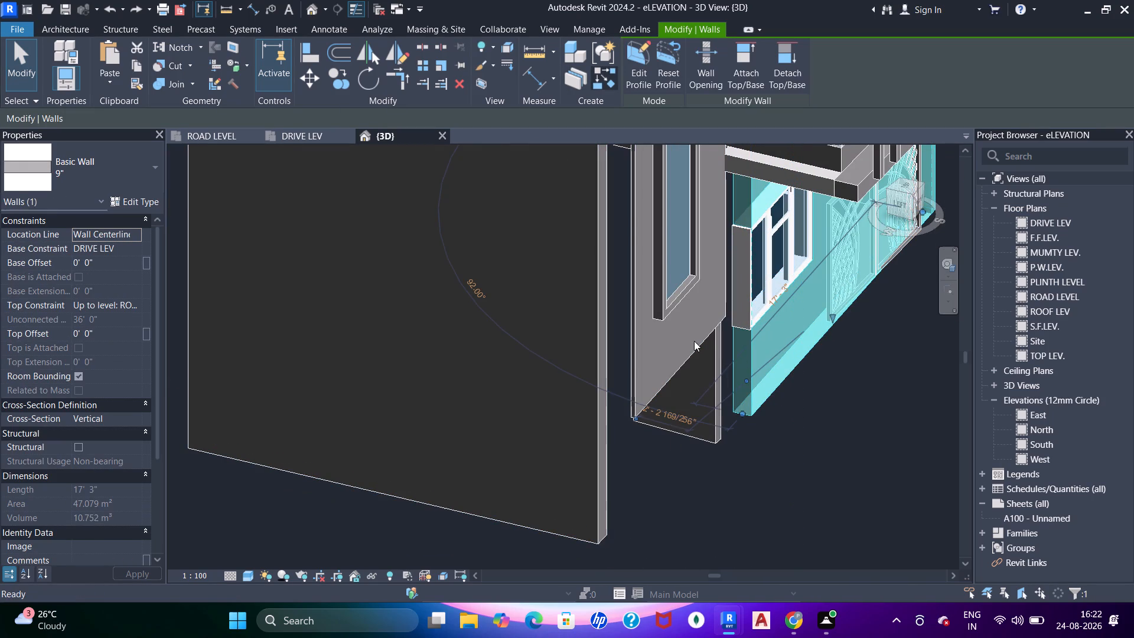
left_click(750, 415)
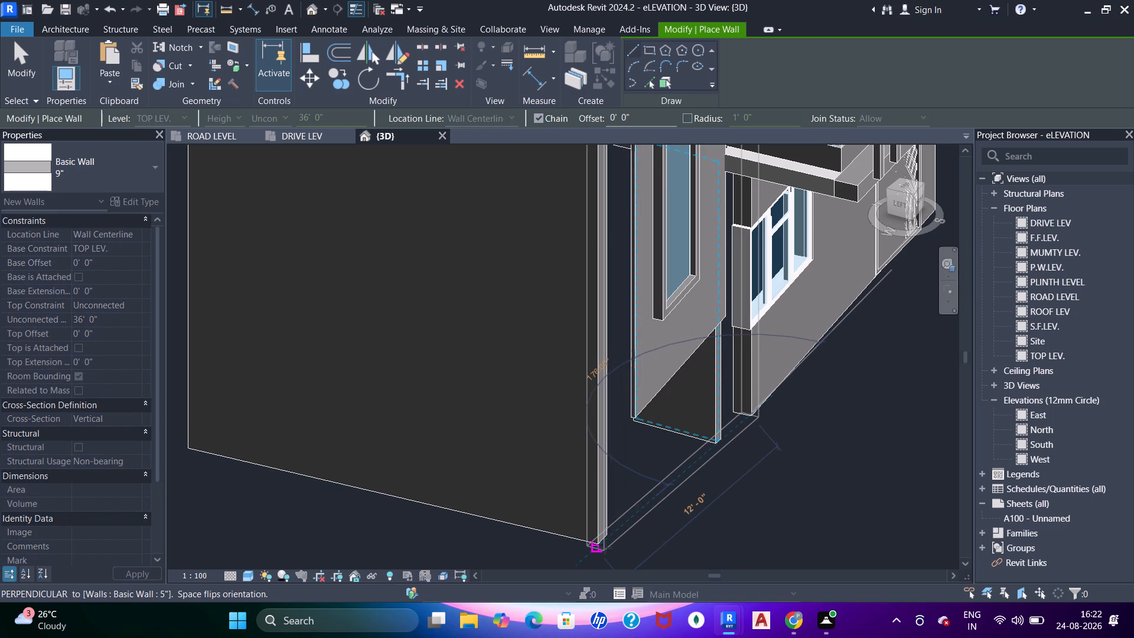
left_click(614, 548)
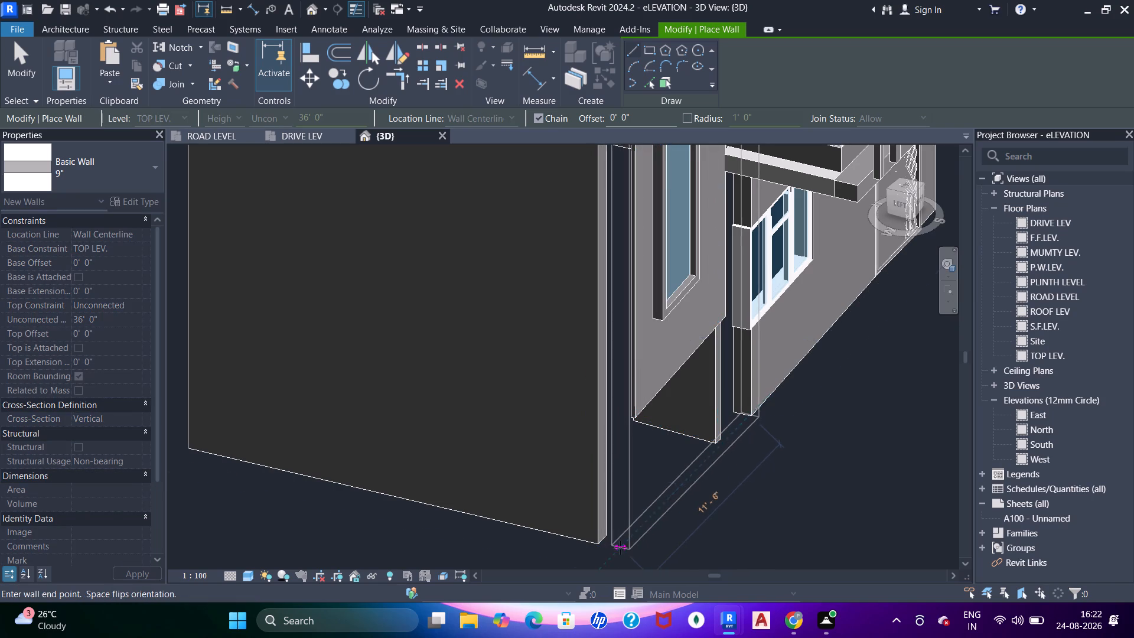
key("Escape")
key("Escape")
Align the new 11' 6" wall with the front end face of the large side wall.
scroll(726, 472, "down", 5)
left_click(704, 471)
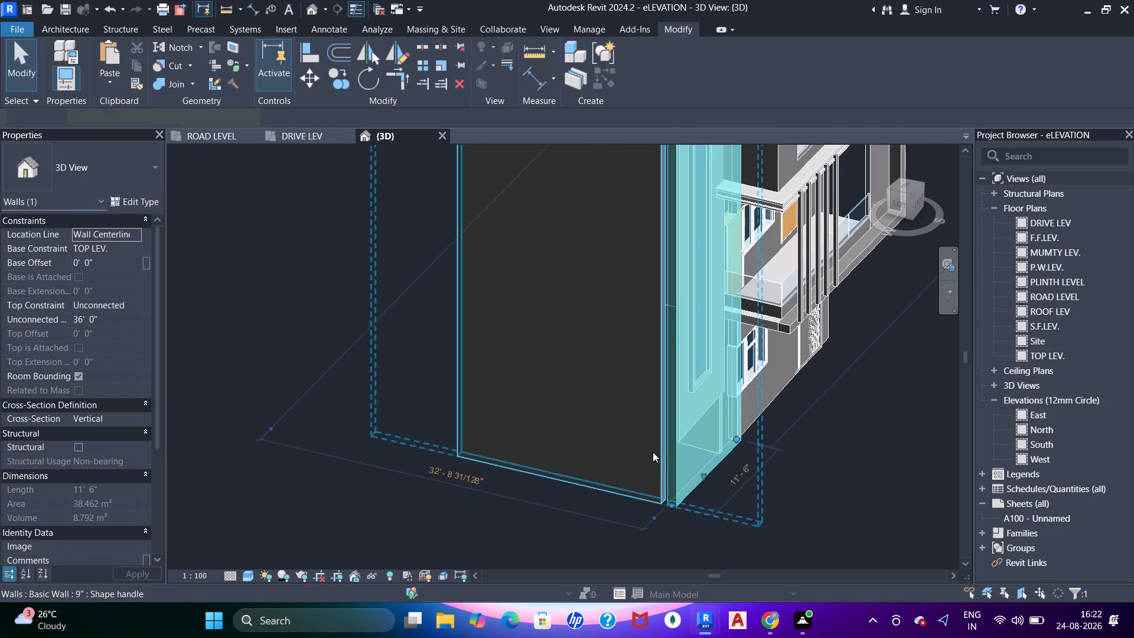
scroll(653, 452, "up", 4)
key("a")
key("a")
key("a")
middle_click_drag(669, 396, 690, 398, "shift")
scroll(669, 396, "up", 1, "shift")
left_click(737, 413)
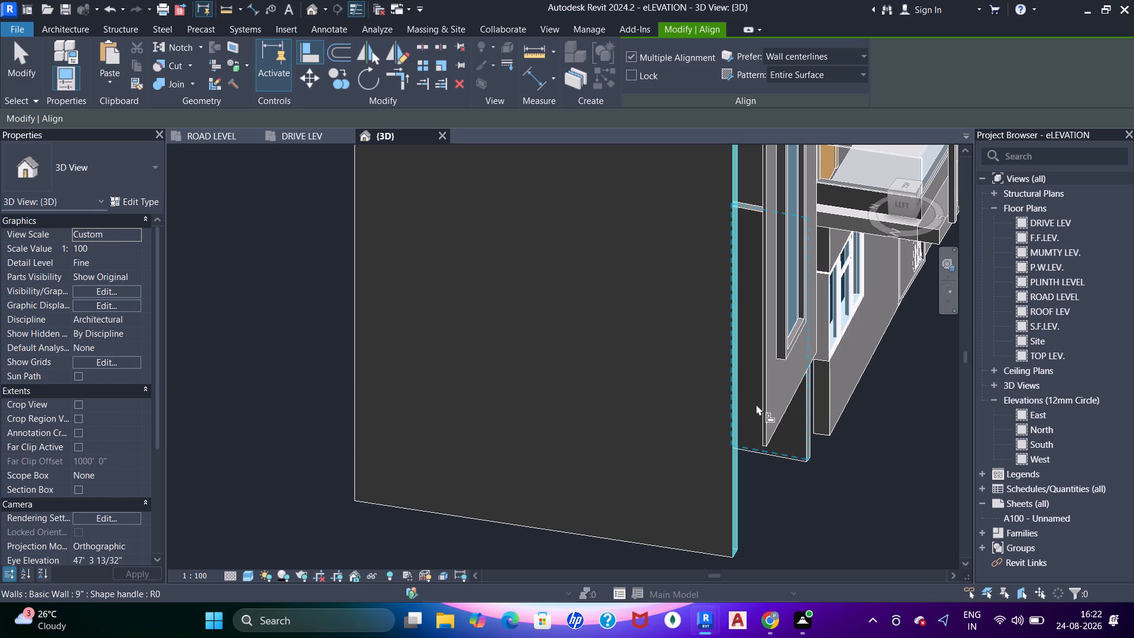
scroll(807, 366, "down", 4)
middle_click_drag(862, 399, 593, 437)
middle_click_drag(667, 414, 675, 417, "shift")
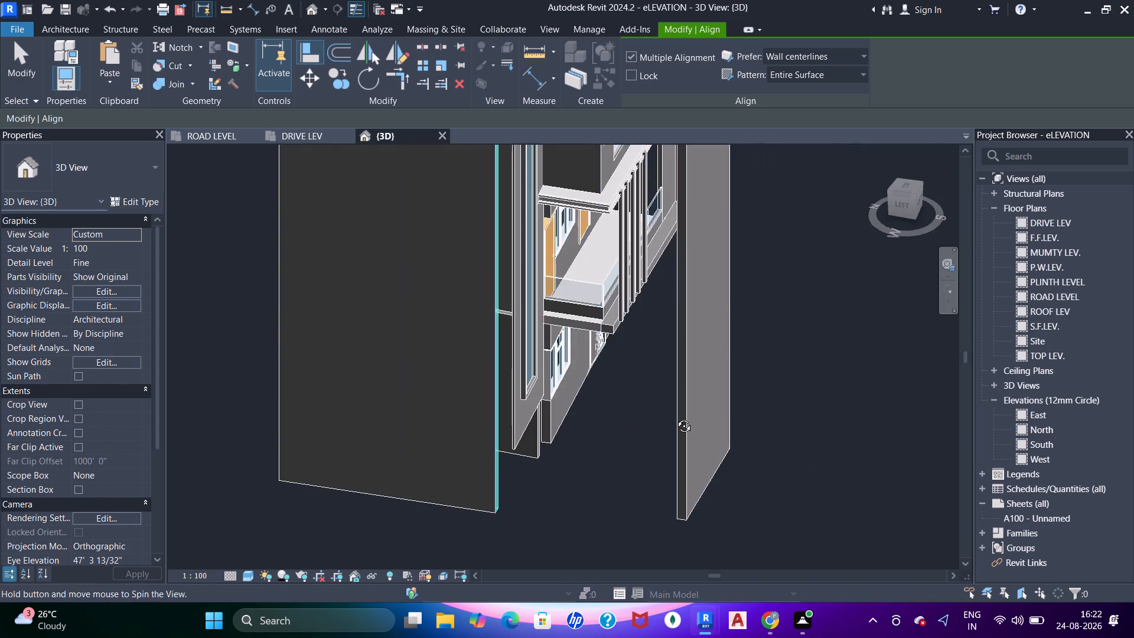
middle_click_drag(675, 417, 690, 418, "shift")
scroll(787, 346, "down", 5)
middle_click_drag(714, 380, 781, 405, "shift")
middle_click_drag(740, 409, 548, 424)
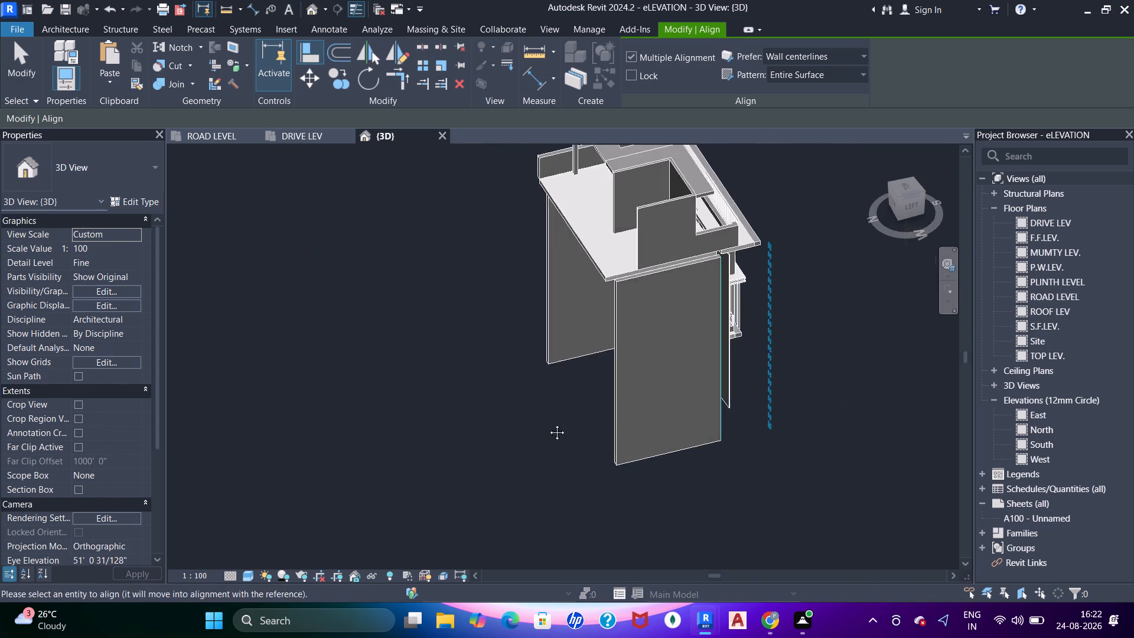
middle_click_drag(548, 424, 487, 411)
left_click(879, 327)
scroll(679, 331, "down", 4)
middle_click_drag(631, 361, 579, 271, "shift")
middle_click_drag(612, 317, 610, 243, "shift")
key("Escape")
key("Escape")
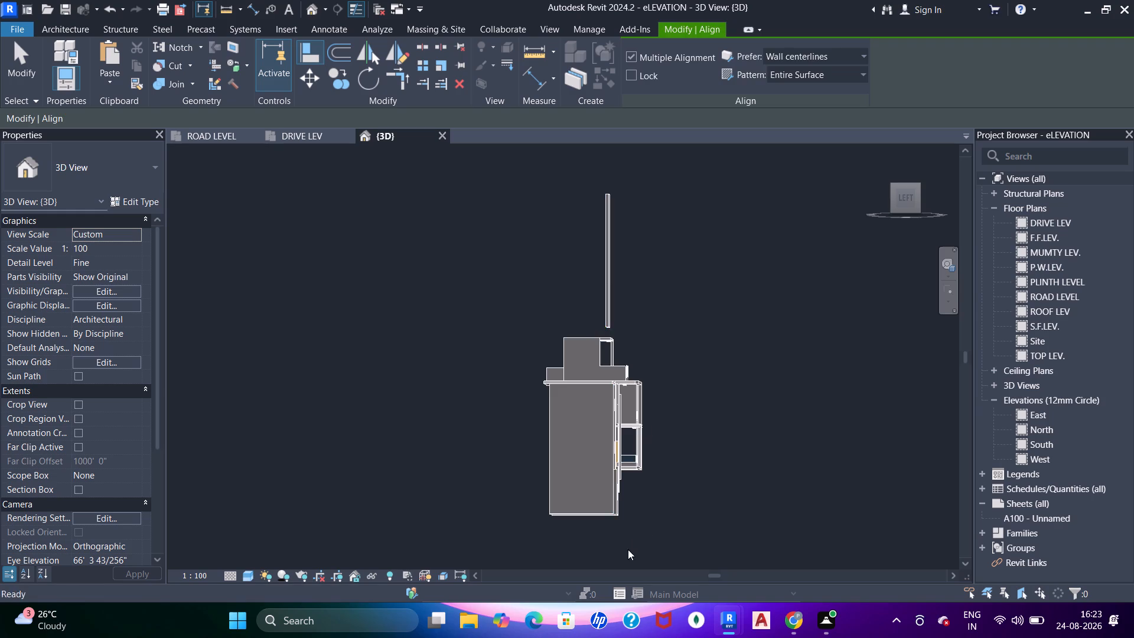
Align the base of the new 9" wall with the bottom edge of the large side wall.
middle_click_drag(628, 549, 562, 366)
scroll(575, 398, "up", 4)
middle_click_drag(558, 395, 531, 295, "shift")
scroll(533, 302, "down", 1)
middle_click_drag(556, 285, 546, 376)
scroll(547, 379, "up", 4)
key("a")
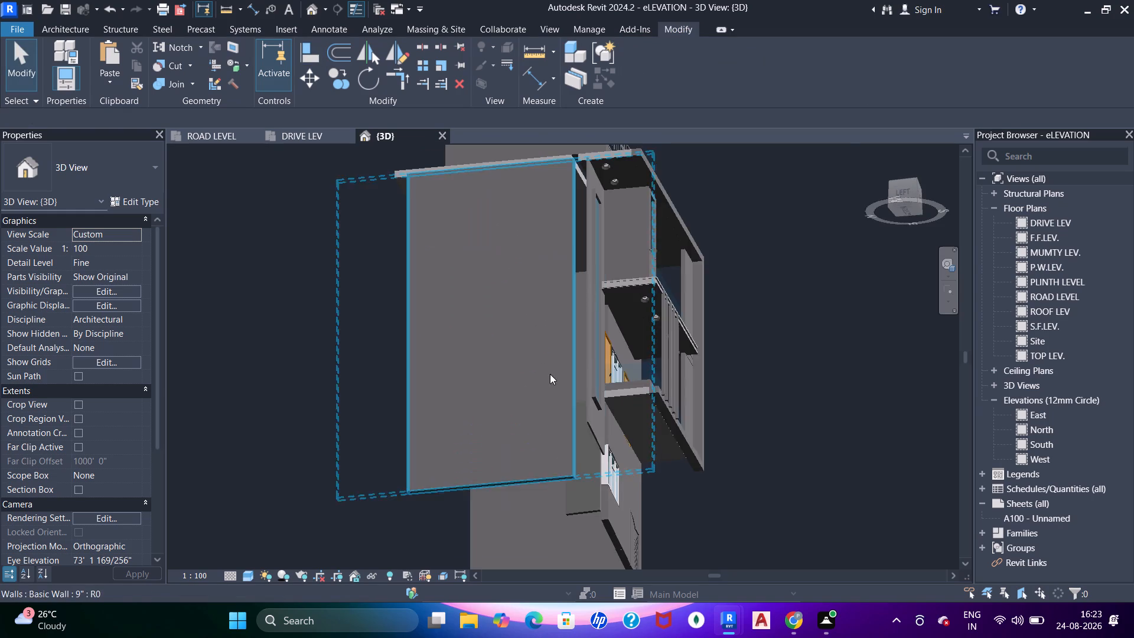
key("a")
key("a")
scroll(559, 477, "up", 5)
key("Tab")
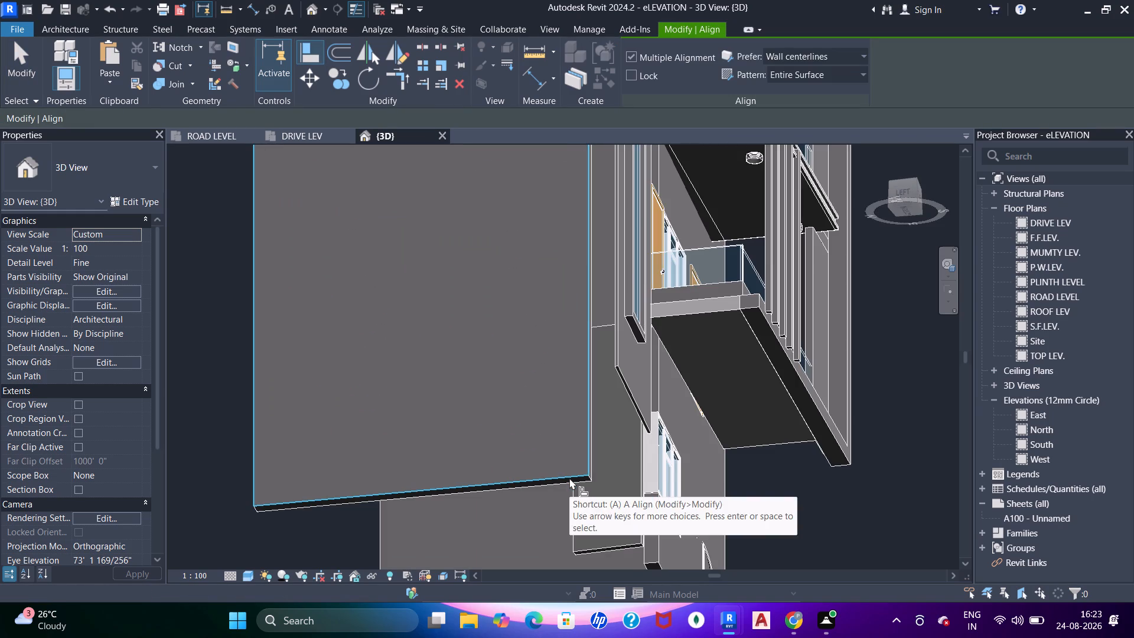
key("Tab")
left_click(569, 478)
scroll(566, 469, "down", 7)
middle_click_drag(568, 298, 575, 424)
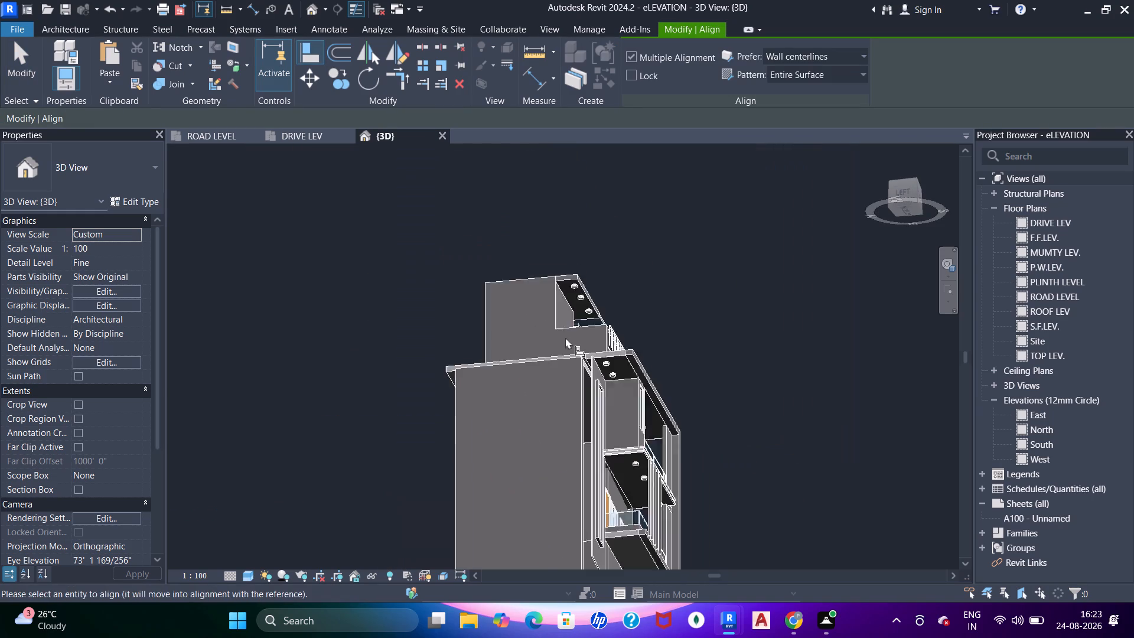
scroll(561, 340, "down", 4)
middle_click_drag(496, 276, 494, 307)
left_click(499, 201)
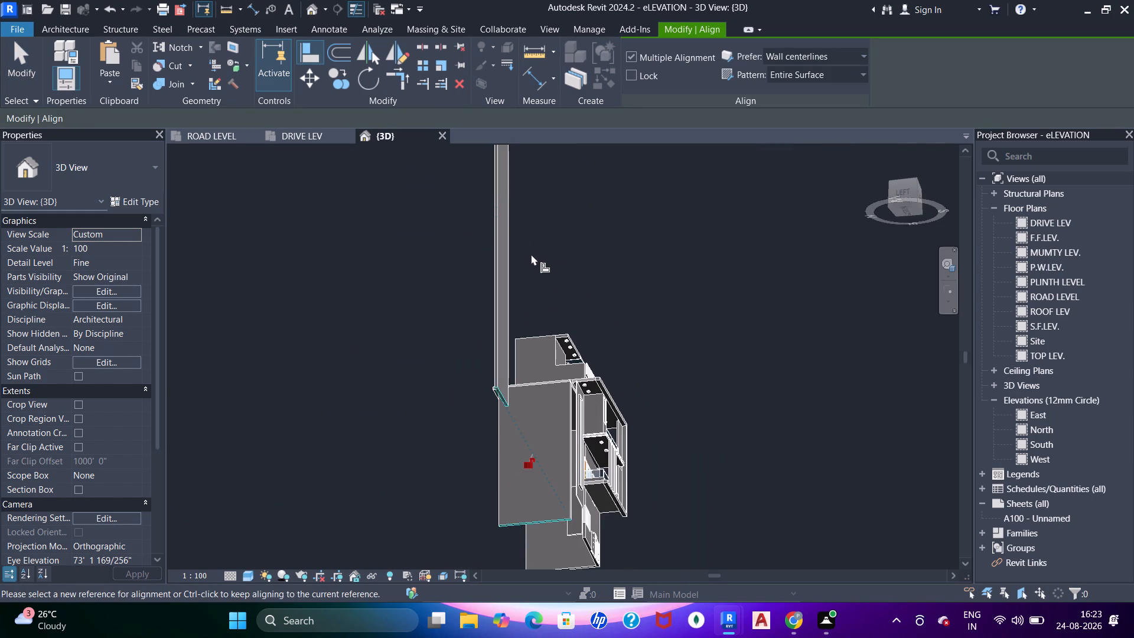
key("Escape")
scroll(531, 257, "down", 5)
middle_click_drag(536, 270, 519, 414, "shift")
key("Escape")
key("Escape")
middle_click_drag(538, 356, 511, 353, "shift")
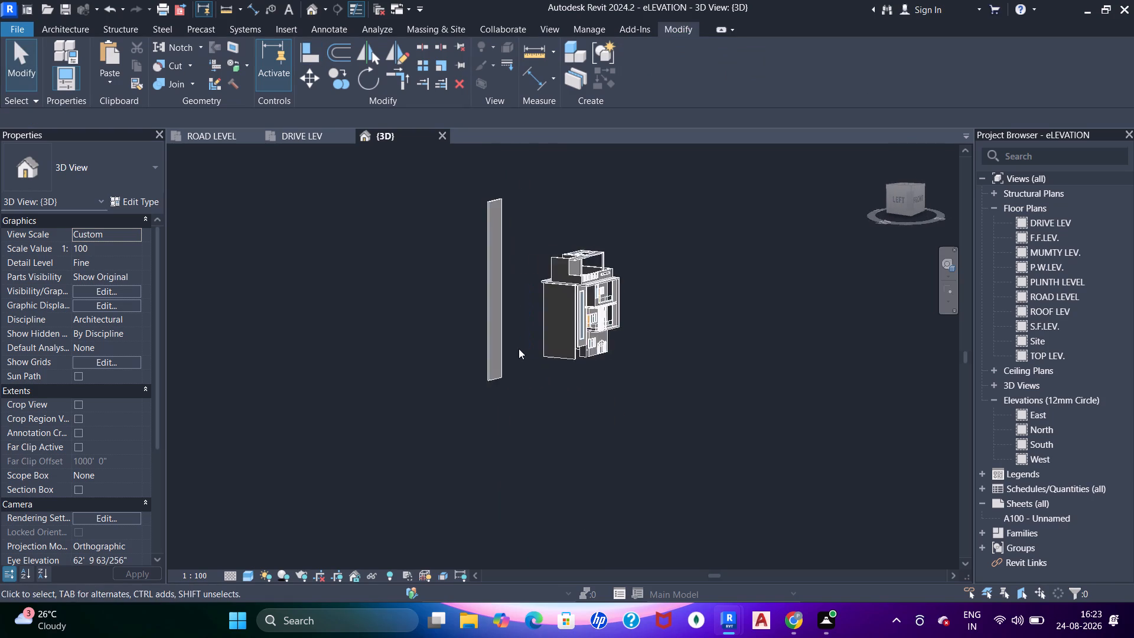
Align the new wall's inner end with the near end of the ground-floor window wall, making it about 11' 1 1/2" long.
scroll(516, 349, "up", 3)
middle_click_drag(514, 392, 475, 468)
key("a")
key("a")
key("a")
key("a")
scroll(582, 416, "up", 6)
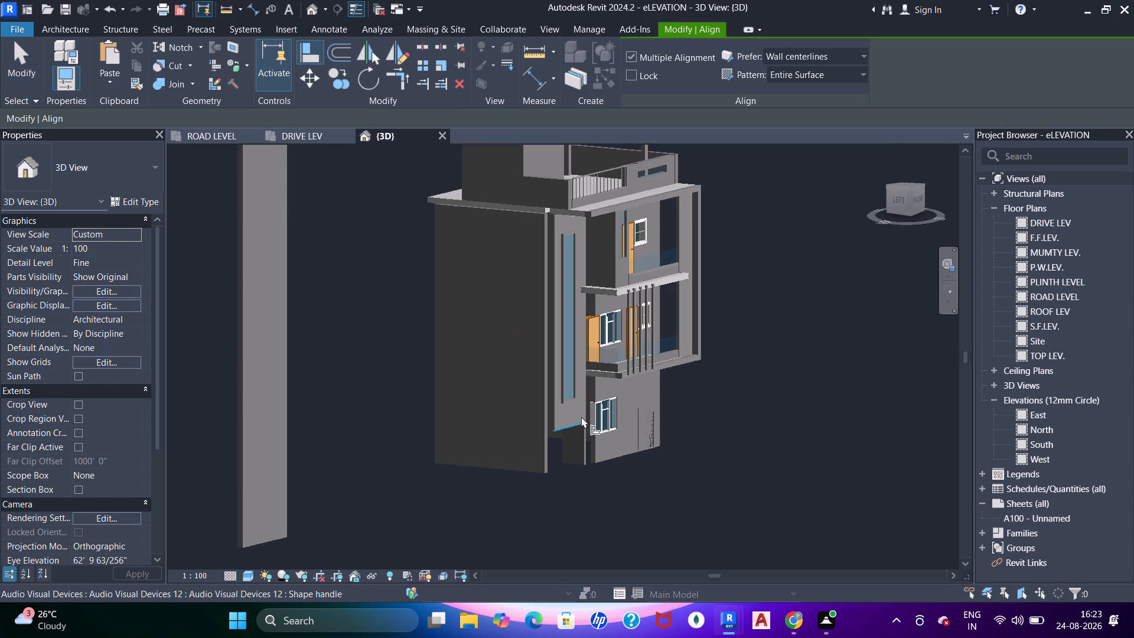
scroll(583, 472, "up", 5)
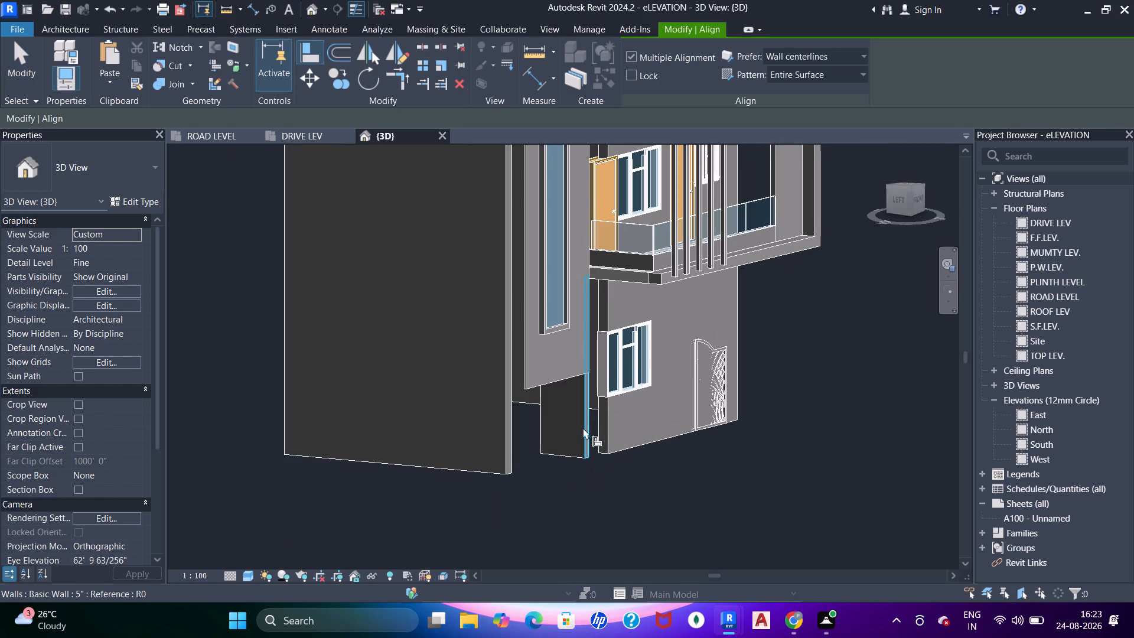
left_click_drag(601, 431, 610, 431)
scroll(415, 410, "down", 6)
middle_click_drag(328, 452, 275, 433, "shift")
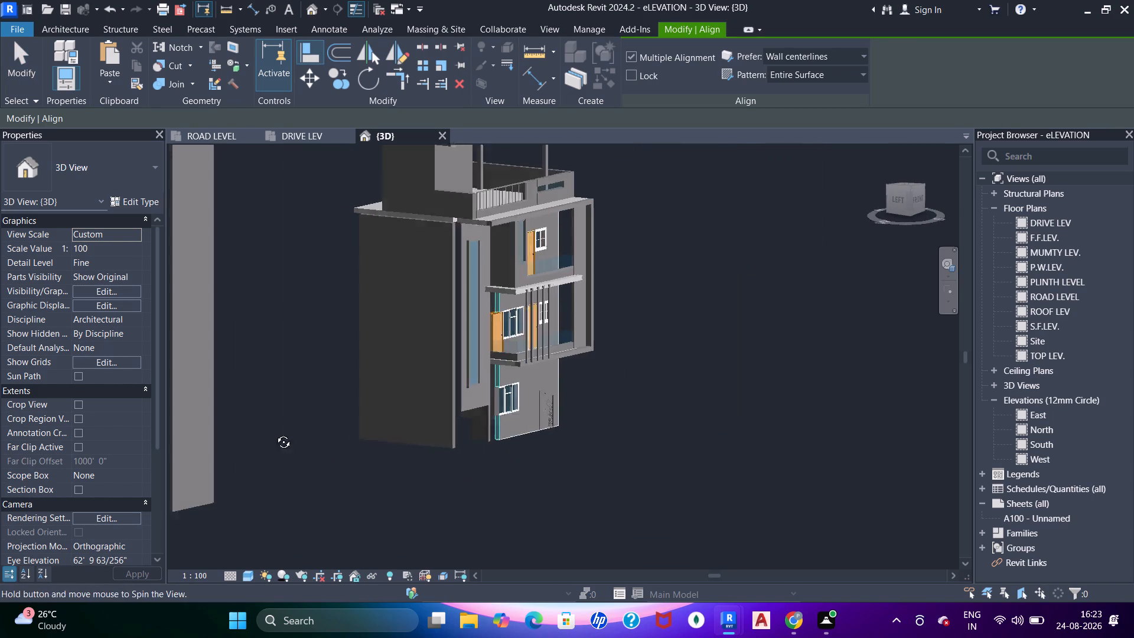
middle_click_drag(275, 433, 269, 431, "shift")
scroll(275, 399, "down", 6)
middle_click_drag(287, 414, 770, 415)
middle_click_drag(732, 446, 625, 455, "shift")
scroll(682, 338, "up", 6)
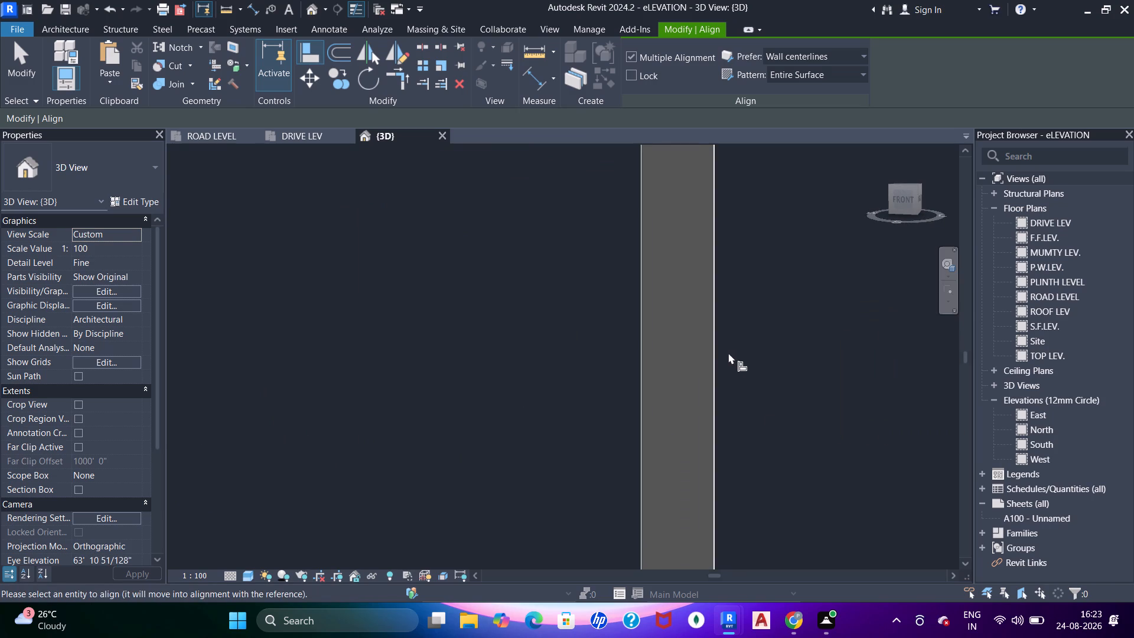
left_click(718, 342)
scroll(722, 351, "down", 14)
middle_click_drag(692, 392, 712, 416, "shift")
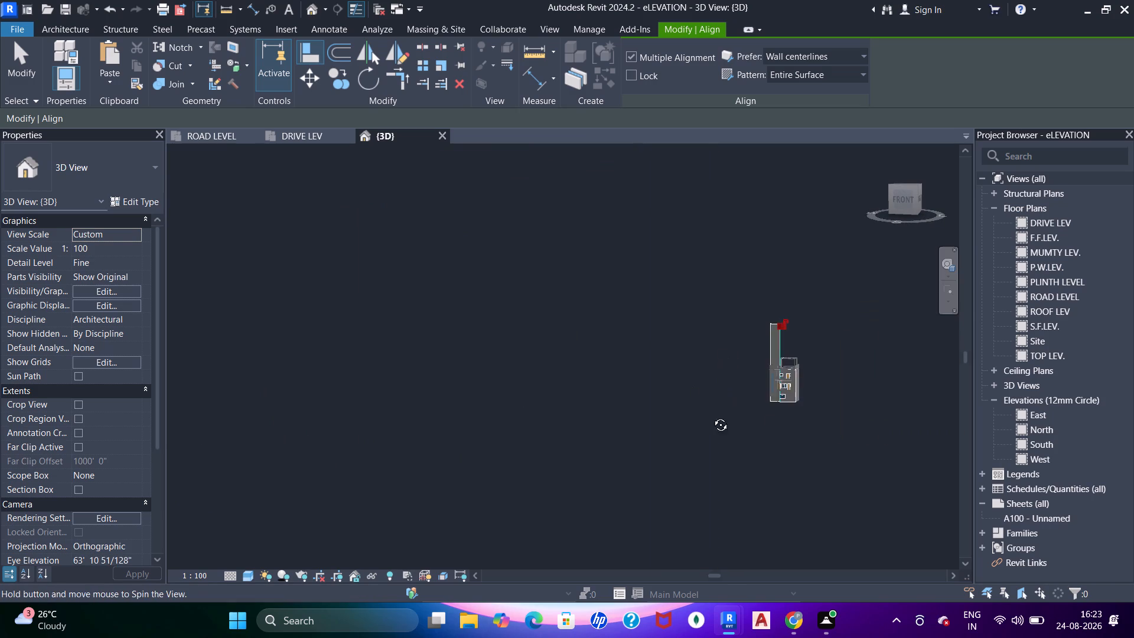
middle_click_drag(712, 416, 887, 416, "shift")
key("Escape")
key("Escape")
key("Escape")
Lower the top of the new 9" wall to the underside of the roof slab, giving an unconnected height of 35' 3".
scroll(784, 361, "up", 13)
middle_click_drag(779, 419, 757, 384)
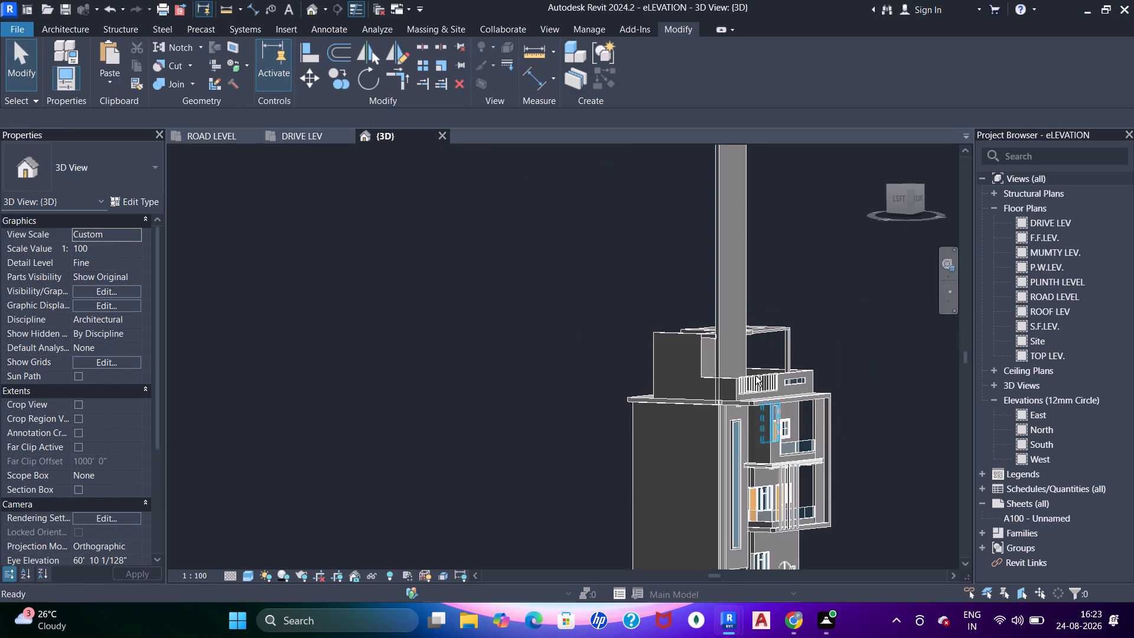
scroll(735, 324, "up", 4)
left_click(735, 300)
scroll(713, 266, "down", 5)
scroll(730, 180, "up", 4)
middle_click_drag(728, 203, 724, 269)
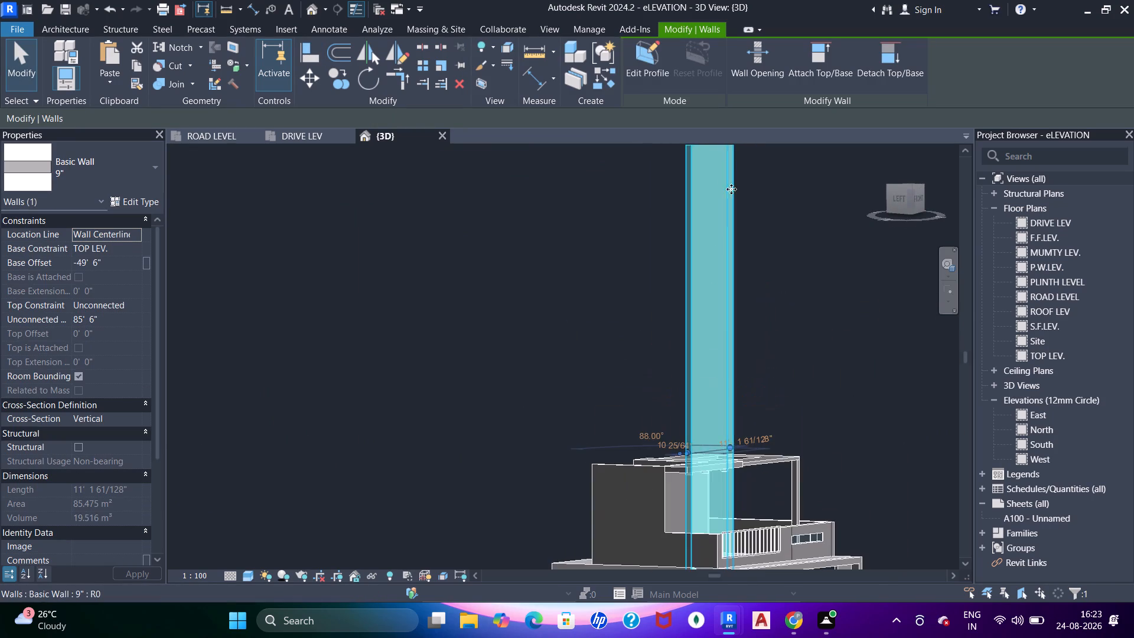
middle_click_drag(731, 214, 725, 360)
left_click_drag(704, 284, 706, 471)
middle_click_drag(708, 466, 711, 141)
scroll(726, 242, "up", 1)
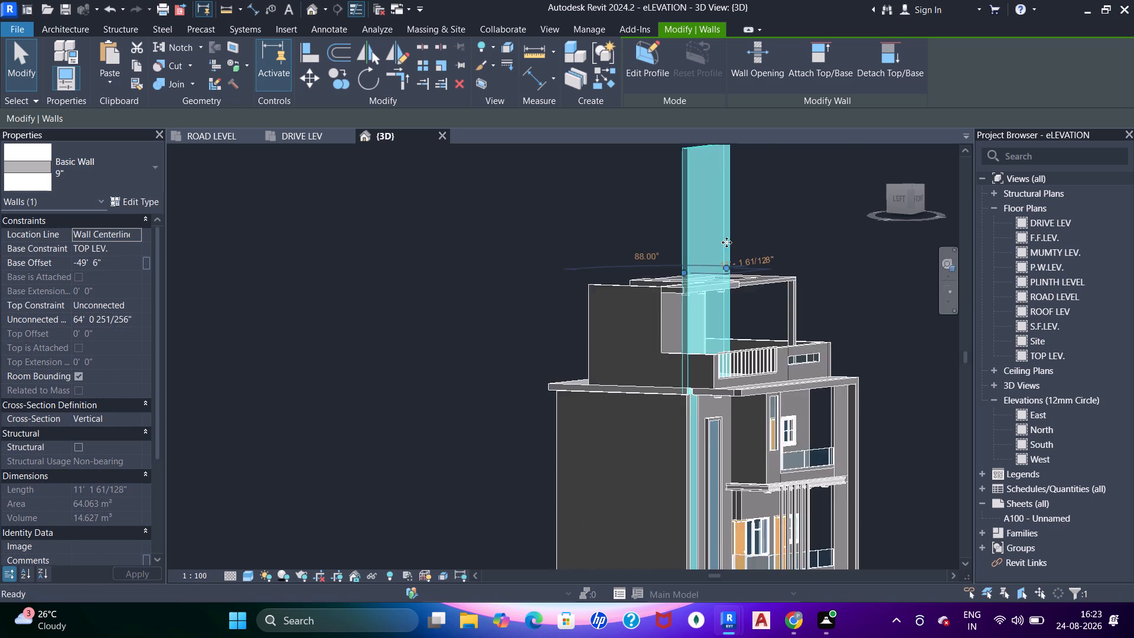
scroll(726, 242, "up", 1)
middle_click_drag(724, 210, 724, 230)
scroll(703, 131, "up", 1)
middle_click_drag(682, 211, 674, 299)
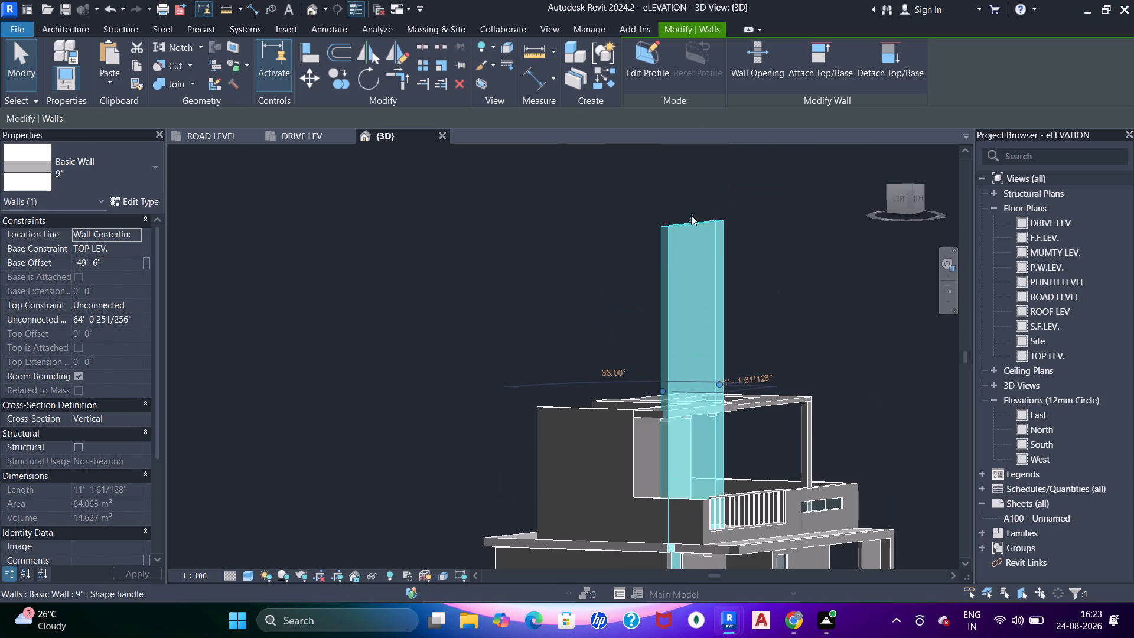
left_click_drag(691, 215, 703, 433)
middle_click_drag(705, 435, 700, 118)
scroll(705, 135, "up", 2)
middle_click_drag(687, 180, 661, 293)
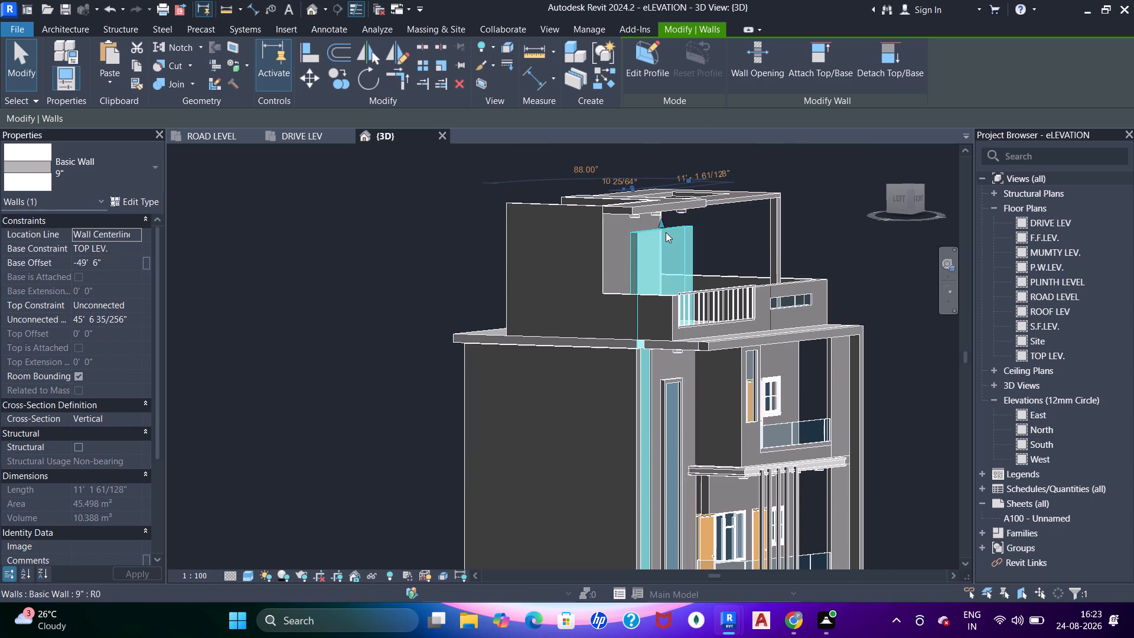
left_click_drag(664, 228, 652, 347)
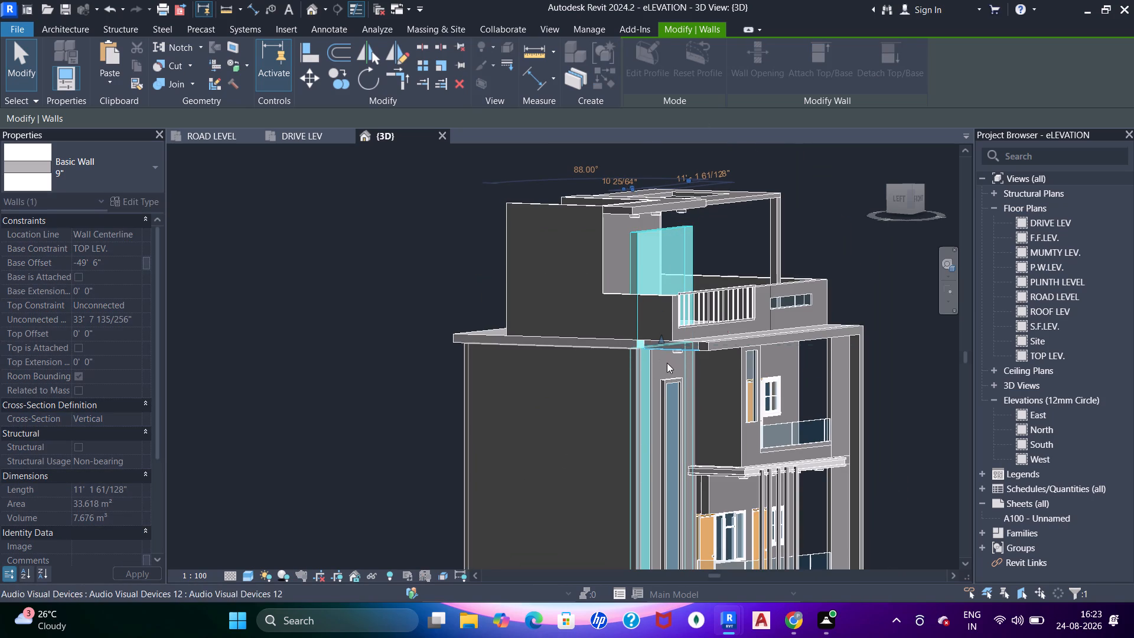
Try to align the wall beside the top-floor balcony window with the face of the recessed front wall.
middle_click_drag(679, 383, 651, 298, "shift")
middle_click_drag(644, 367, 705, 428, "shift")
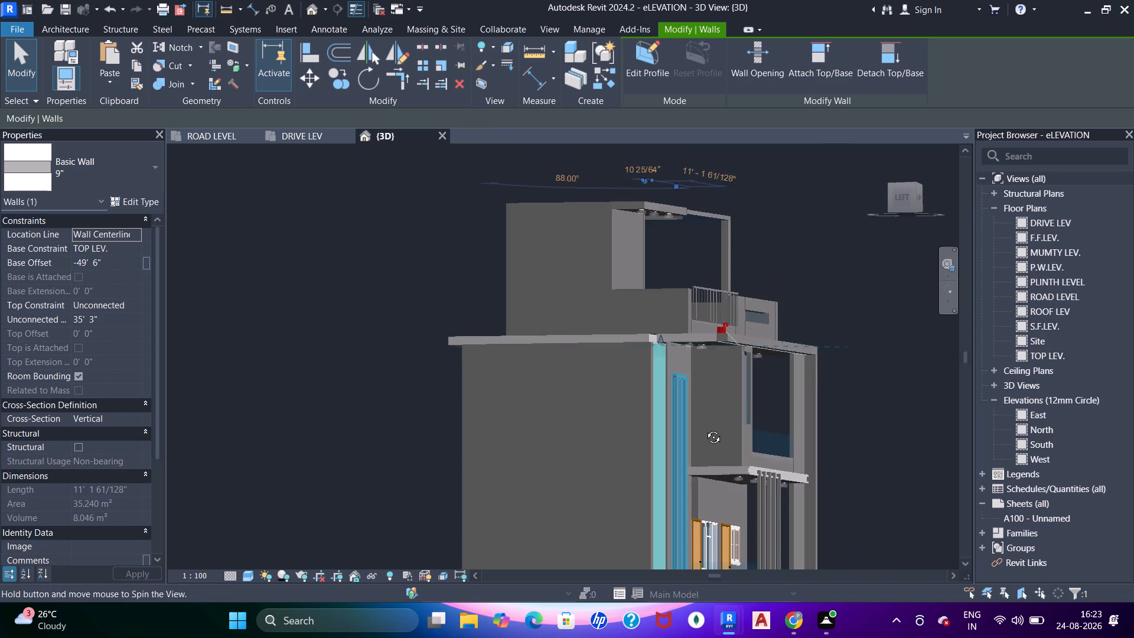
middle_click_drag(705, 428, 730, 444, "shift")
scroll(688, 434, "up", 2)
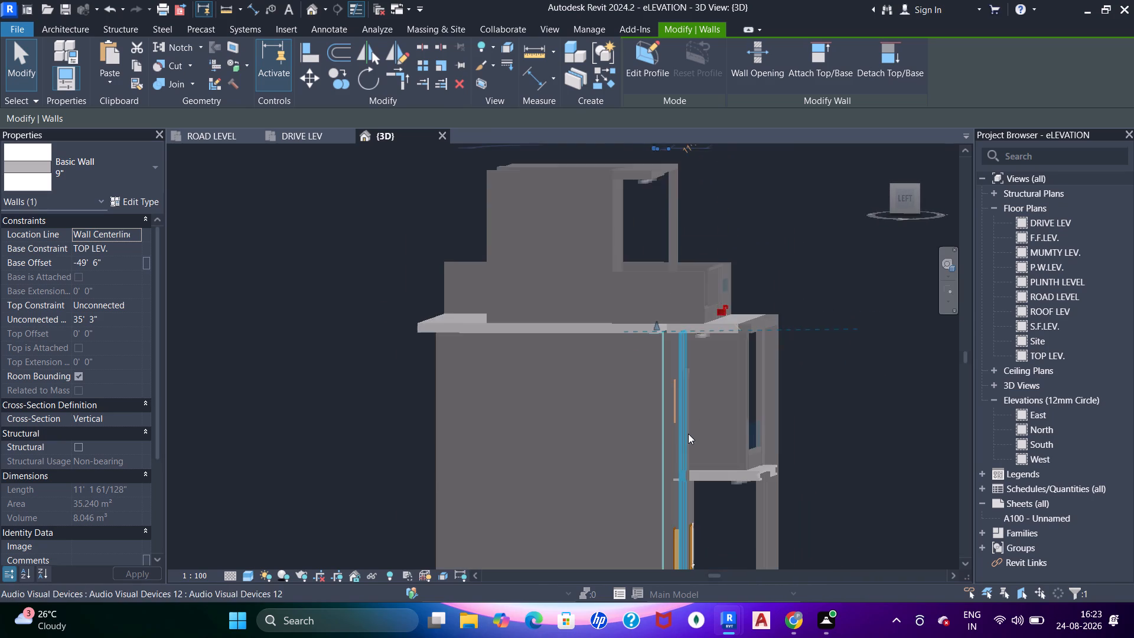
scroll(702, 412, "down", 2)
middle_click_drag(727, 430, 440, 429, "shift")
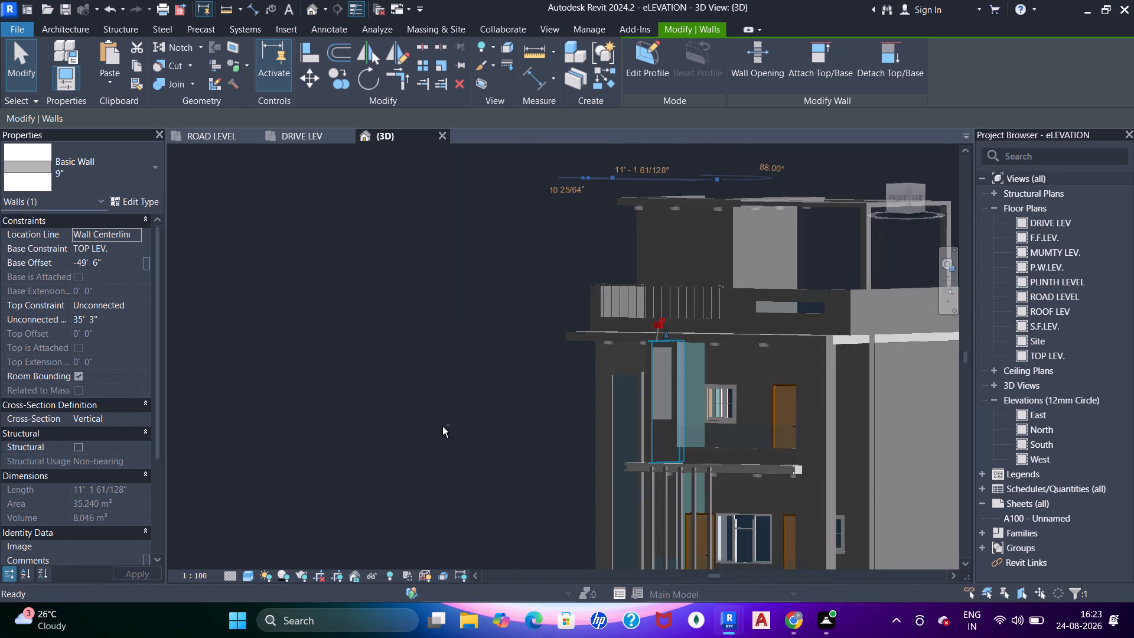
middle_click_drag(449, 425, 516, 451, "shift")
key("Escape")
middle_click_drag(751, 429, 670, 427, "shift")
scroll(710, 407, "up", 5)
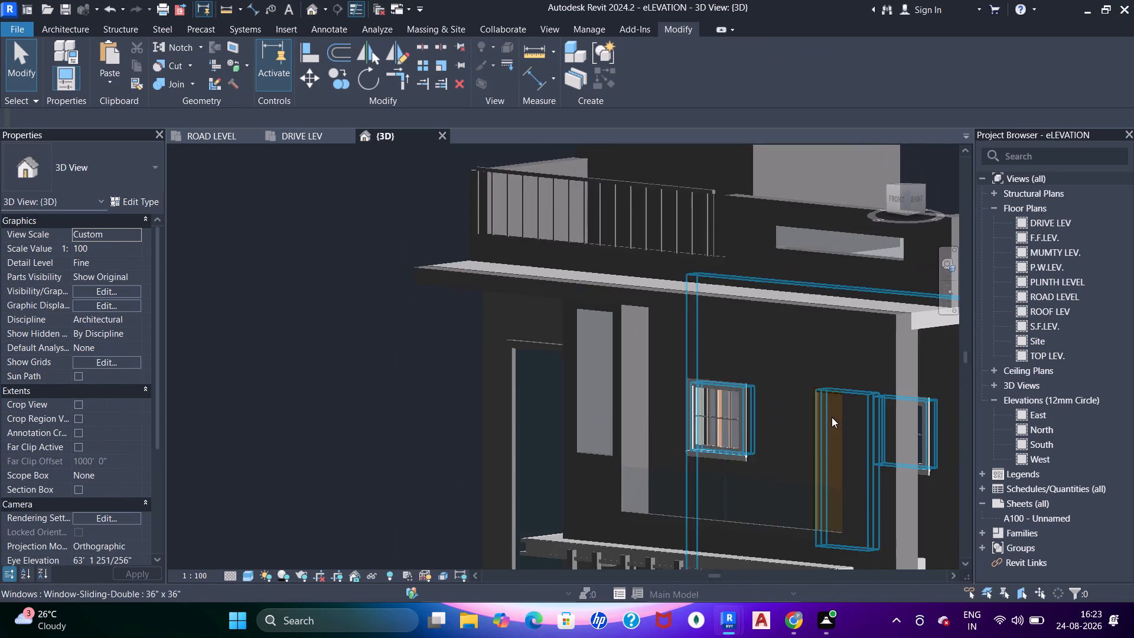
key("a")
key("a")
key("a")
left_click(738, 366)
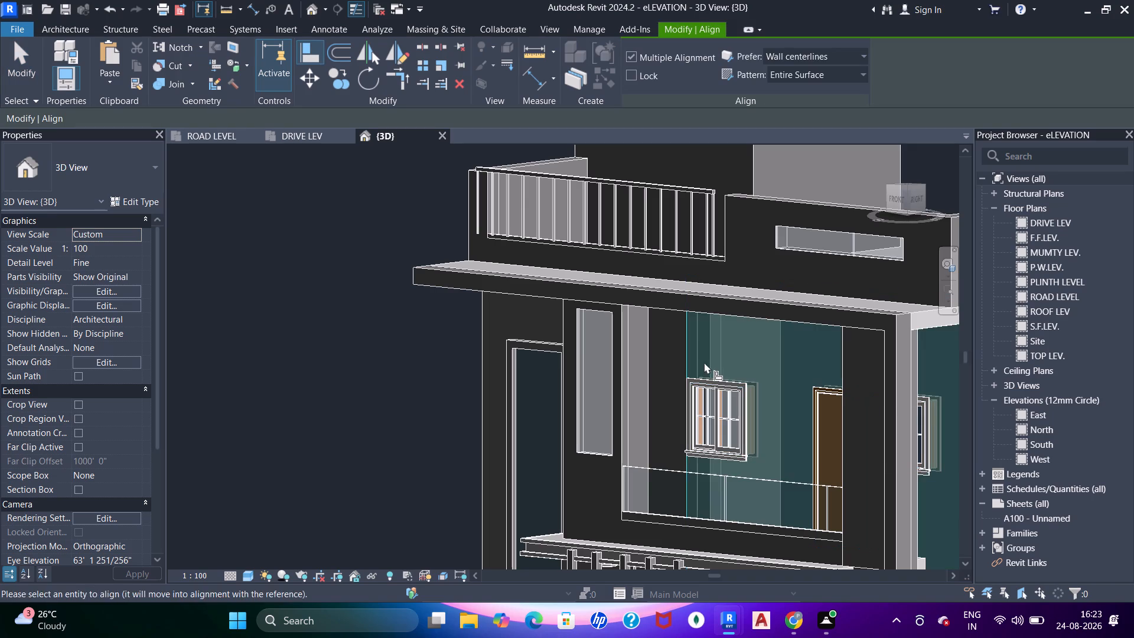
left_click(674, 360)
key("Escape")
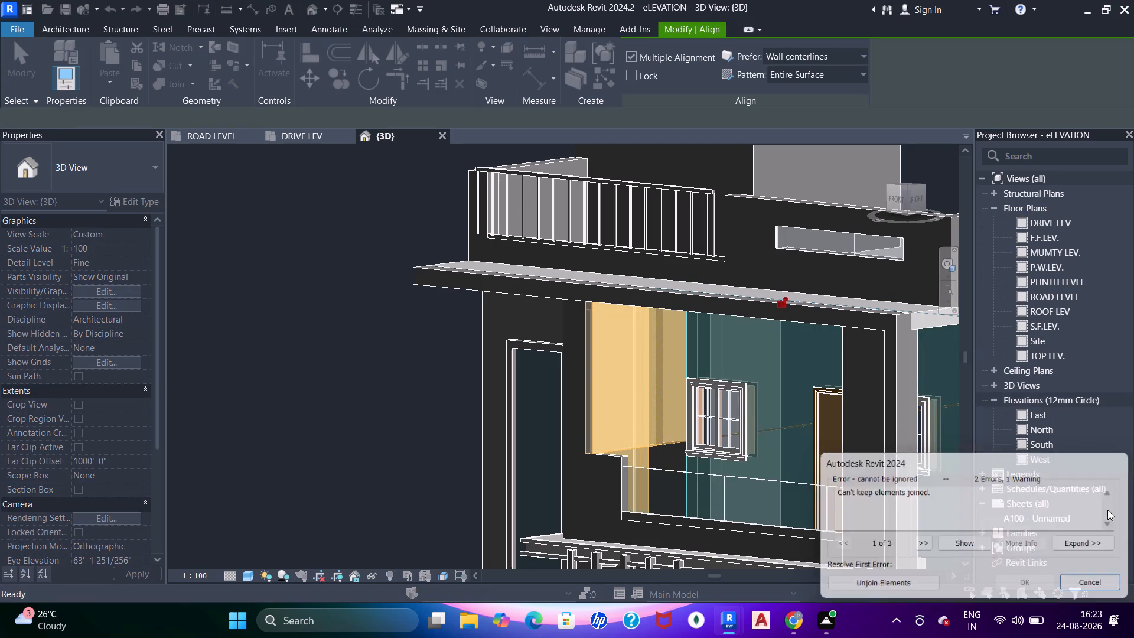
Align the new 9" wall with the face of the recessed front wall containing the windows and doors.
left_click(735, 355)
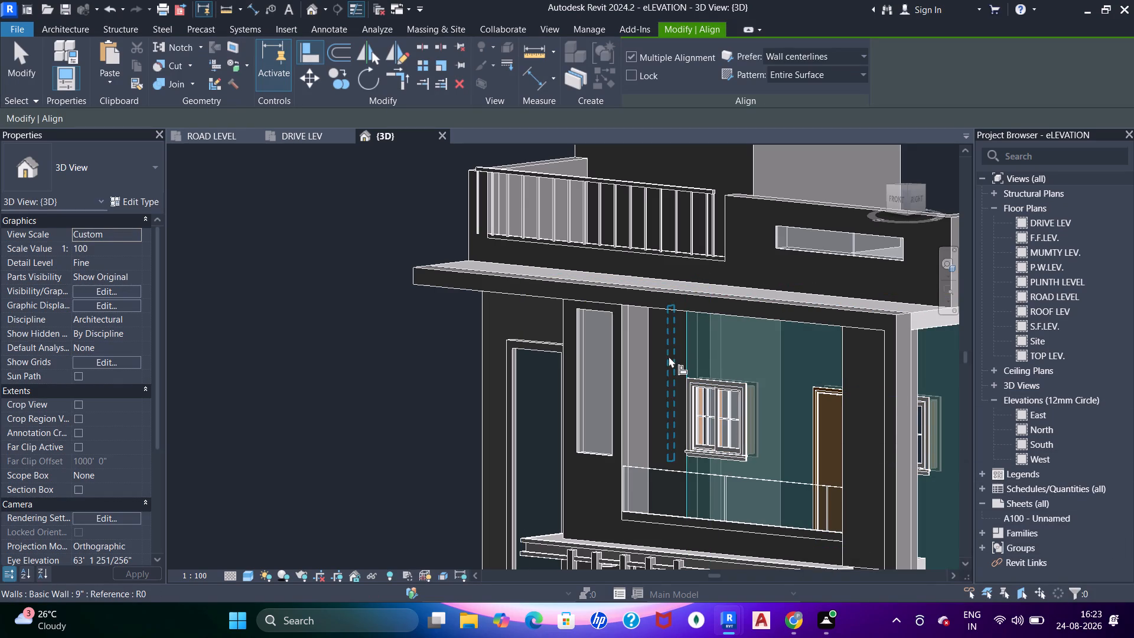
left_click(680, 359)
key("Escape")
key("Escape")
Align the front end of the large side wall with the new 9" wall to close the gap between them.
scroll(669, 391, "down", 3)
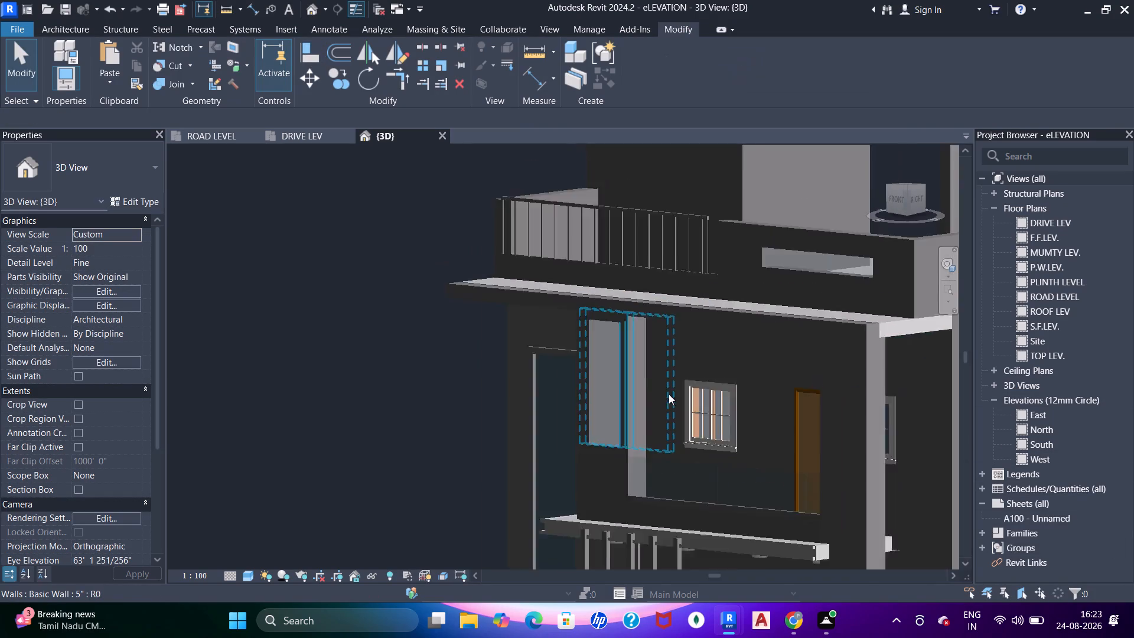
scroll(669, 394, "down", 1)
middle_click_drag(657, 400, 787, 385, "shift")
middle_click_drag(621, 442, 812, 410, "shift")
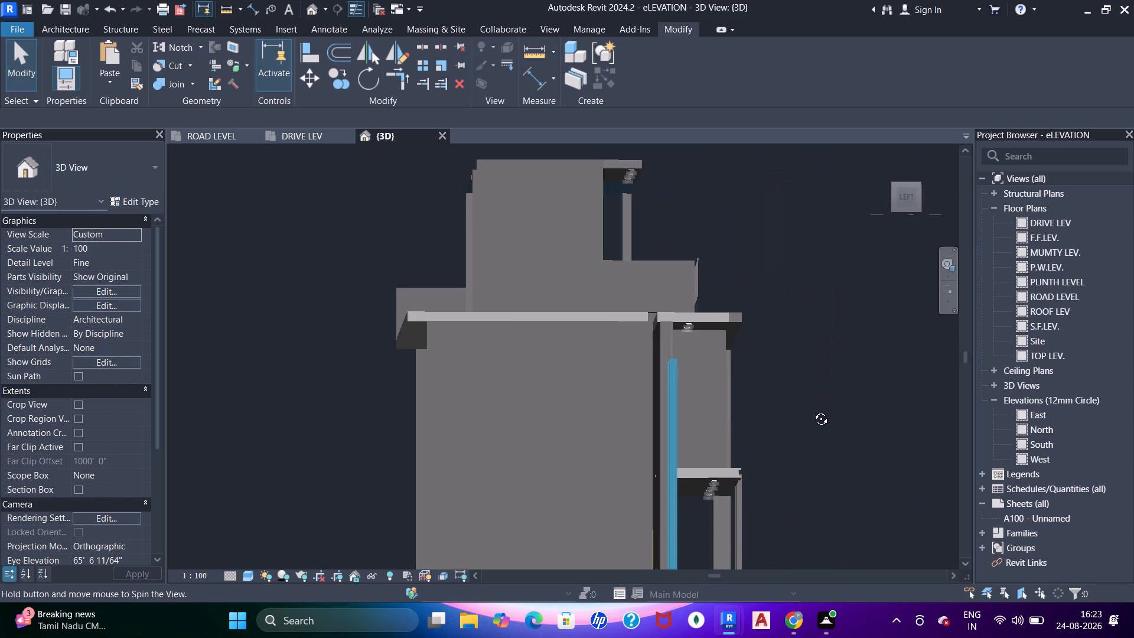
middle_click_drag(812, 410, 773, 416, "shift")
scroll(619, 385, "up", 4)
left_click(624, 385)
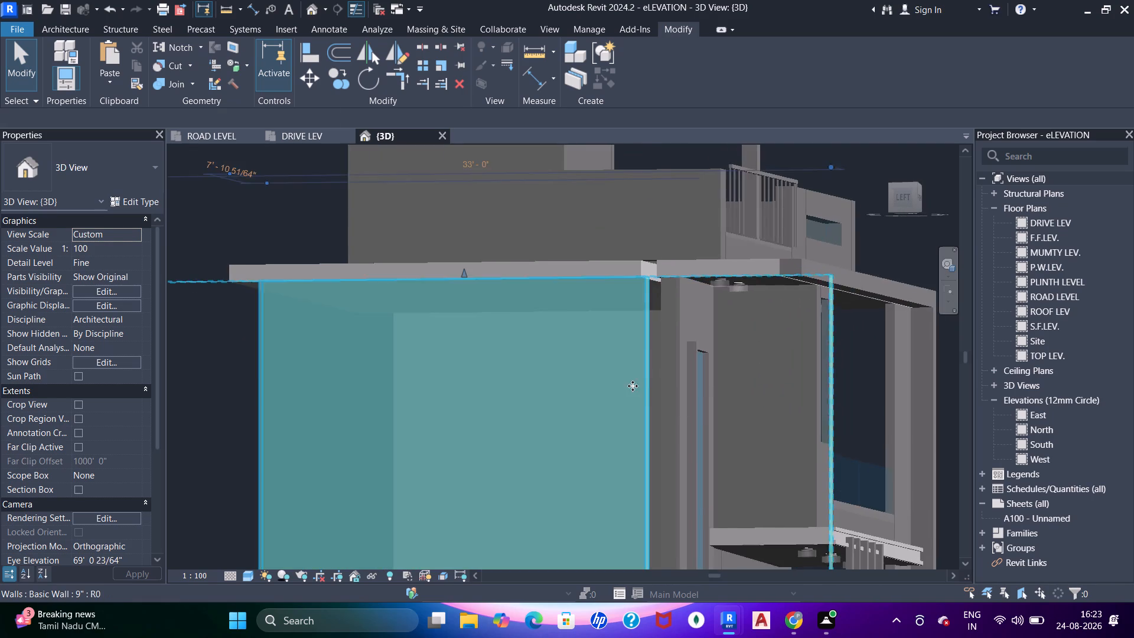
middle_click_drag(649, 403, 676, 469, "shift")
middle_click_drag(696, 470, 681, 338)
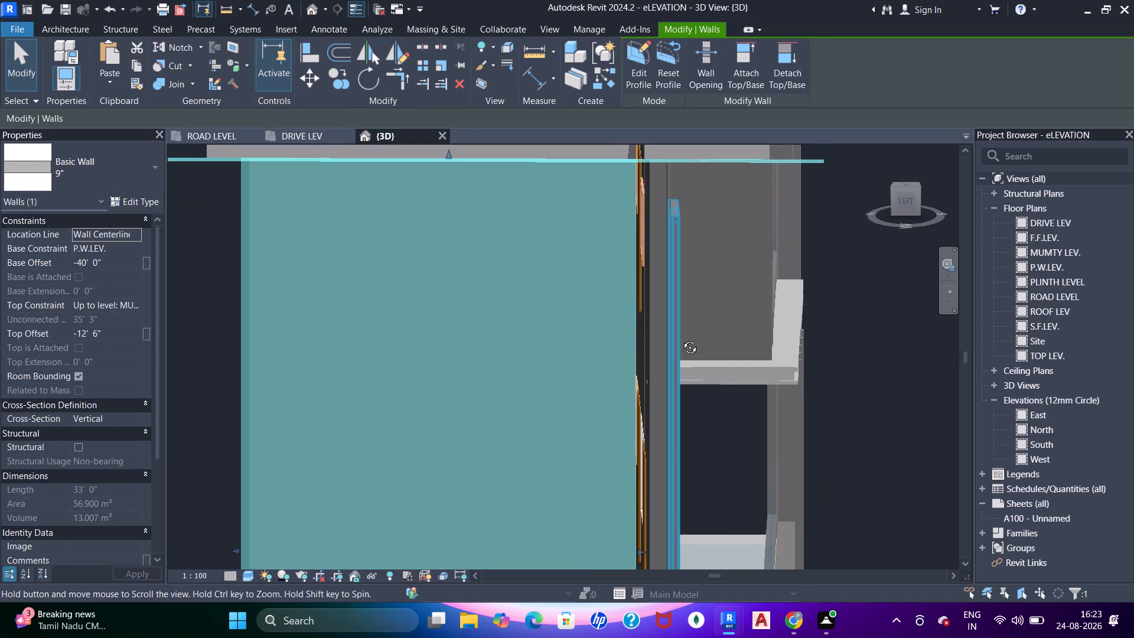
middle_click_drag(681, 338, 669, 314)
scroll(600, 308, "down", 5)
middle_click_drag(559, 343, 744, 333, "shift")
middle_click_drag(517, 379, 623, 363)
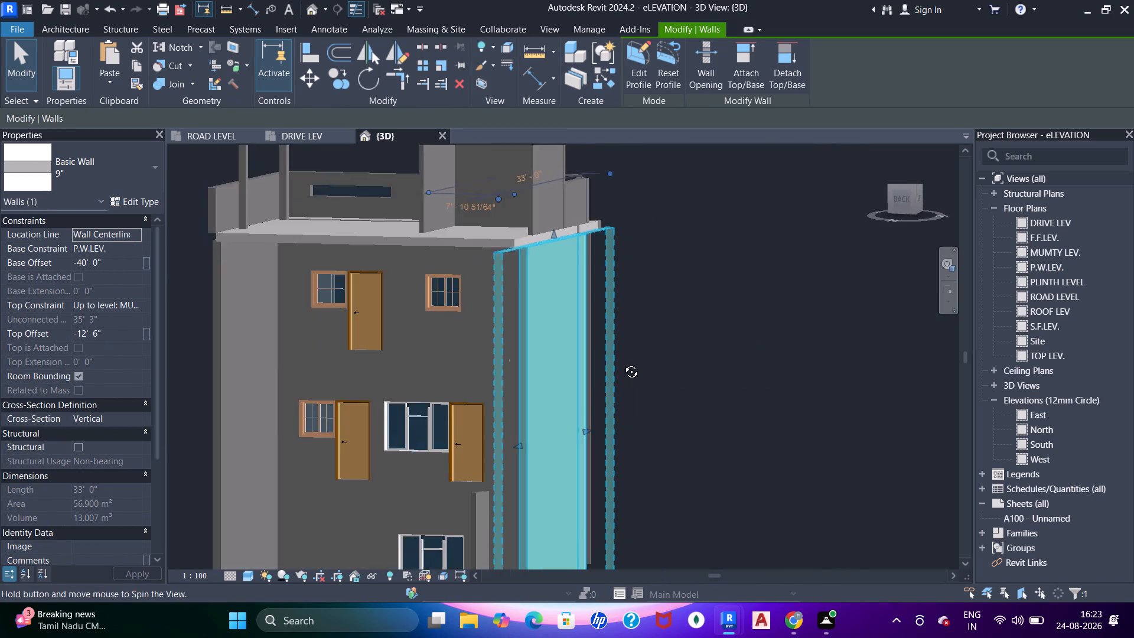
middle_click_drag(623, 363, 451, 380)
scroll(715, 330, "up", 4)
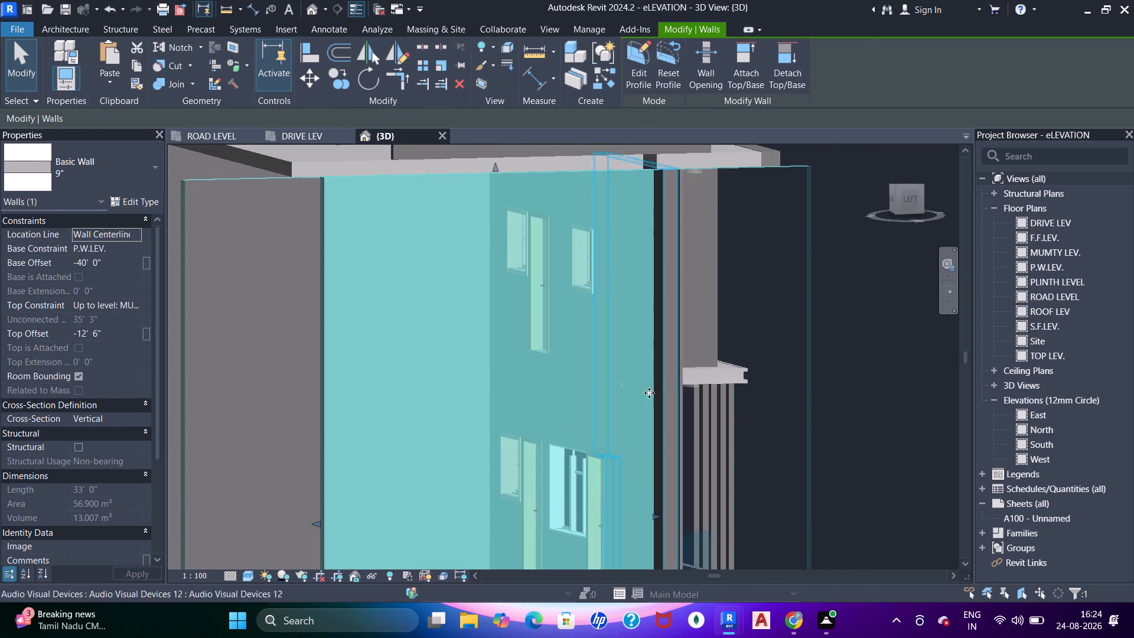
key("a")
key("a")
key("a")
scroll(672, 349, "up", 5)
left_click(645, 312)
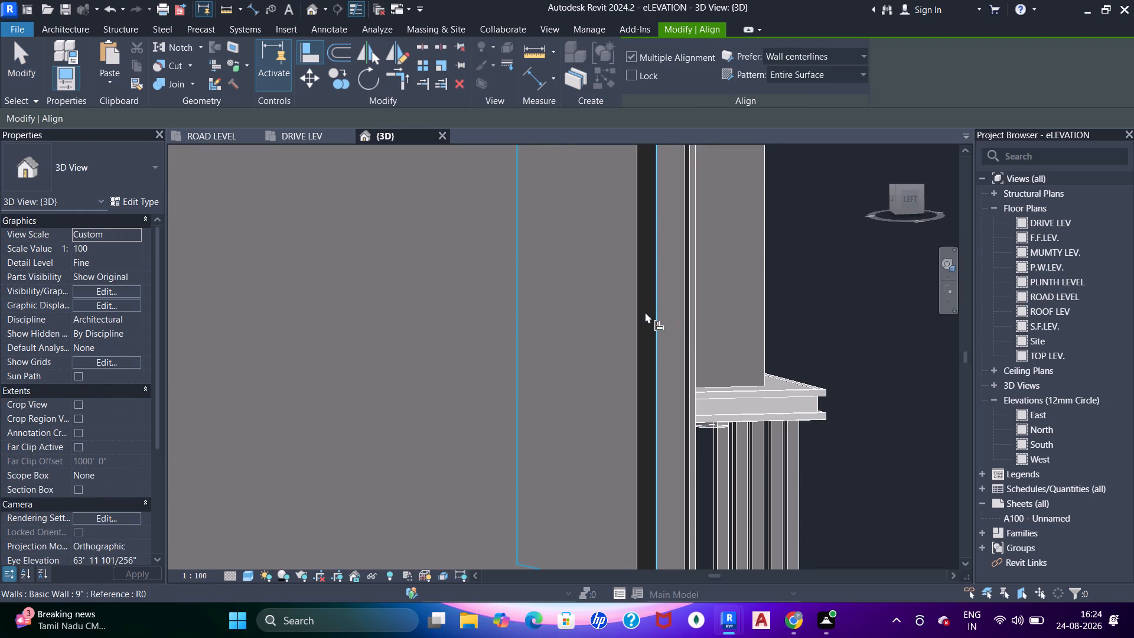
left_click(641, 323)
key("Escape")
key("Escape")
Raise the base of the new 9" wall to the bottom edge of the tall window panel wall, reopening the ground-floor entrance.
scroll(654, 317, "down", 14)
middle_click_drag(571, 375, 652, 353, "shift")
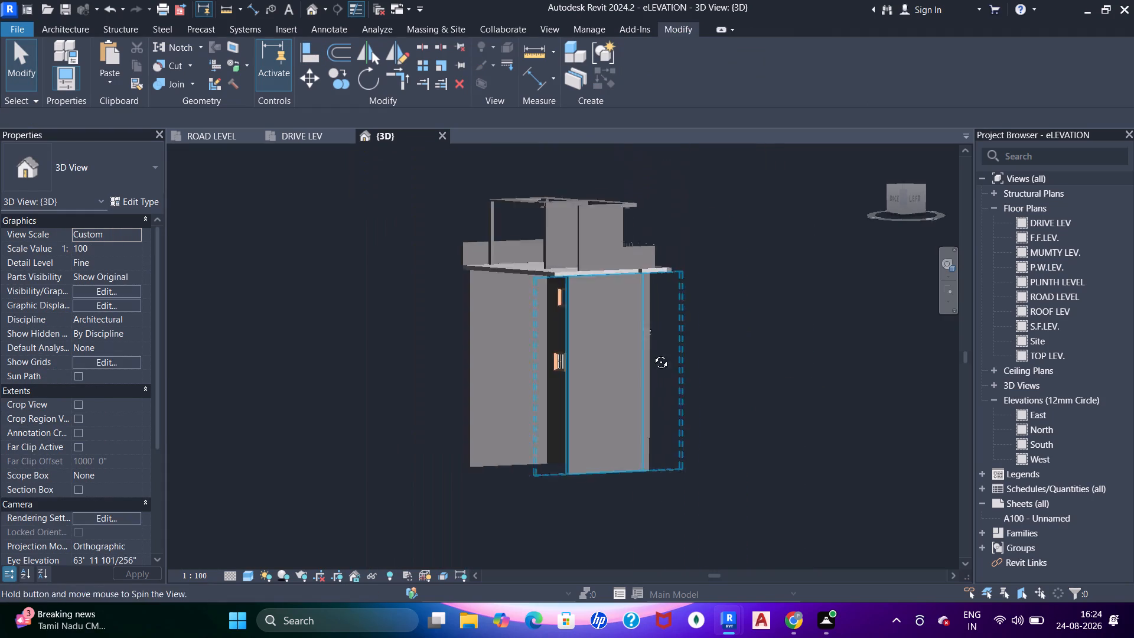
middle_click_drag(652, 353, 654, 352, "shift")
scroll(748, 403, "up", 1, "shift")
middle_click_drag(748, 403, 537, 424, "shift")
scroll(637, 405, "up", 5)
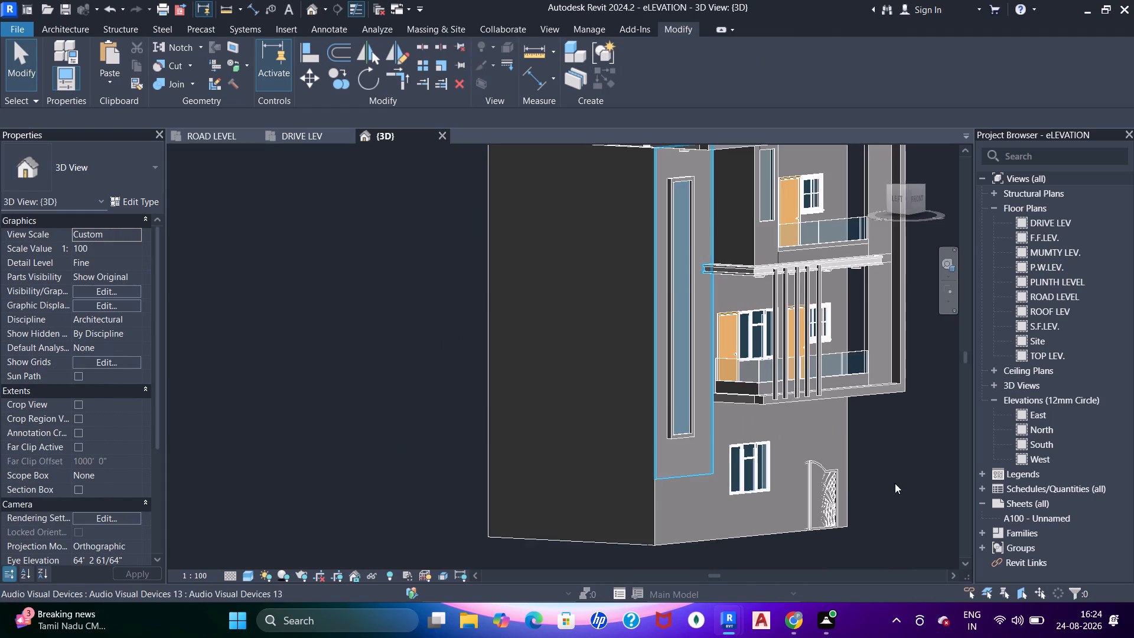
middle_click_drag(842, 480, 721, 444)
scroll(721, 404, "down", 5)
middle_click_drag(725, 401, 578, 395, "shift")
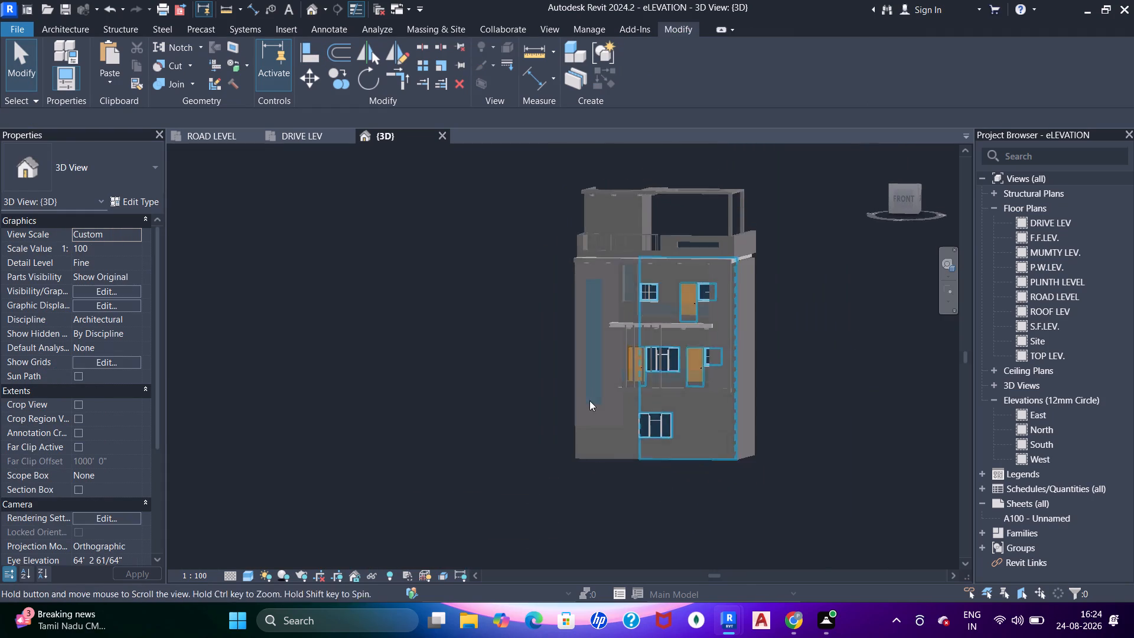
middle_click_drag(563, 450, 642, 445, "shift")
left_click(645, 444)
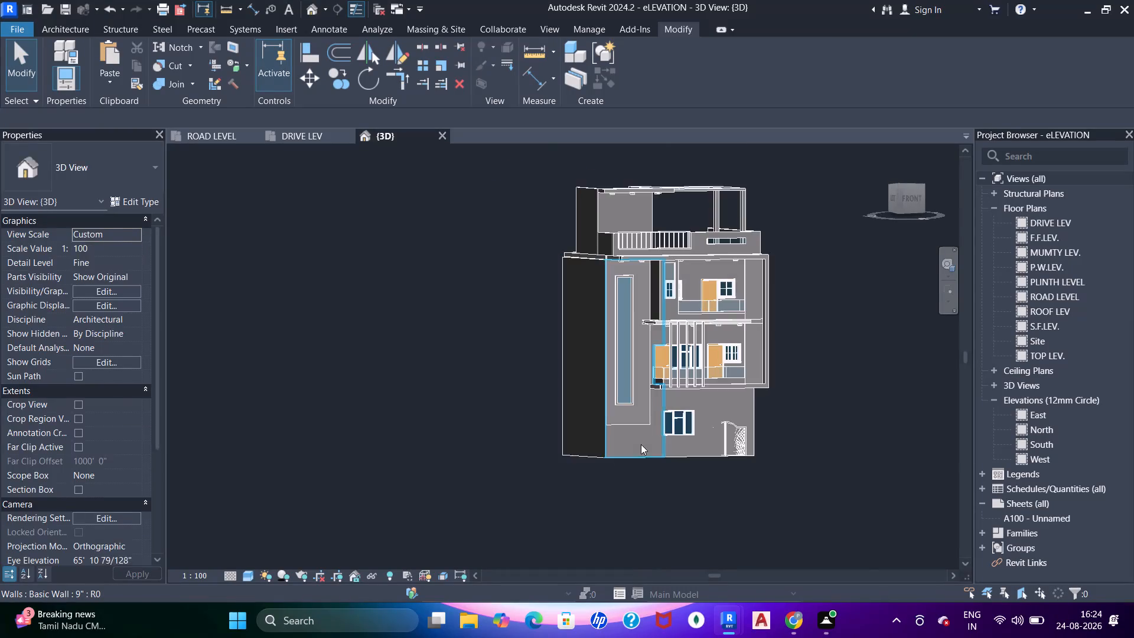
scroll(633, 450, "up", 5)
left_click_drag(637, 468, 630, 396)
key("Escape")
middle_click_drag(649, 402, 672, 442, "shift")
Examine the ground-floor front wall around the entrance opening, the window and the partly embedded gate from both sides.
left_click(317, 141)
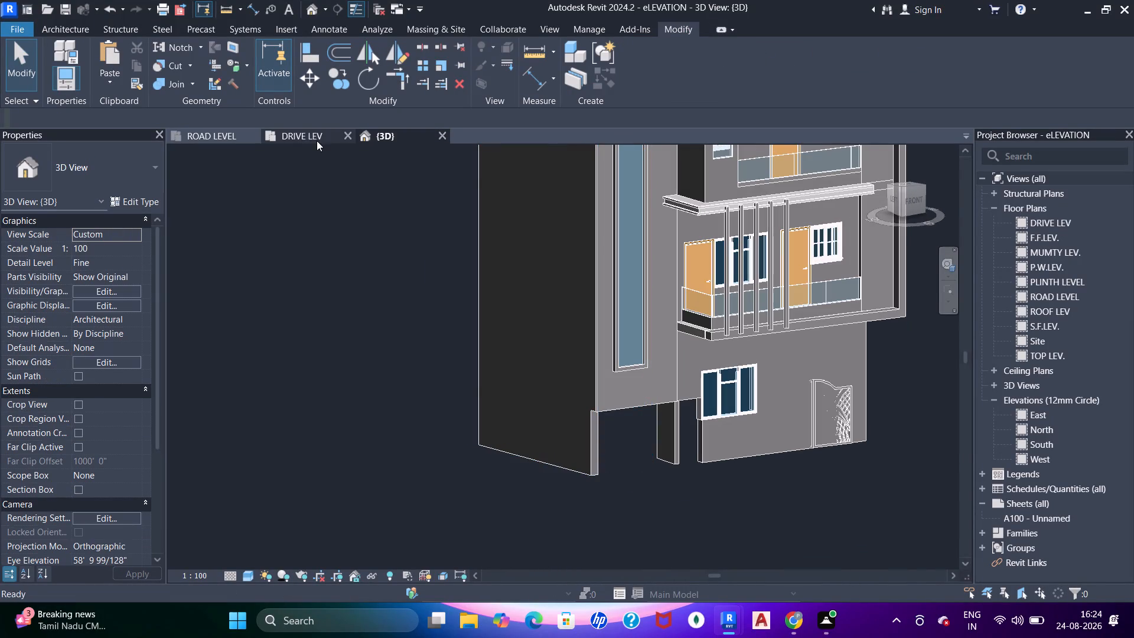
left_click(408, 134)
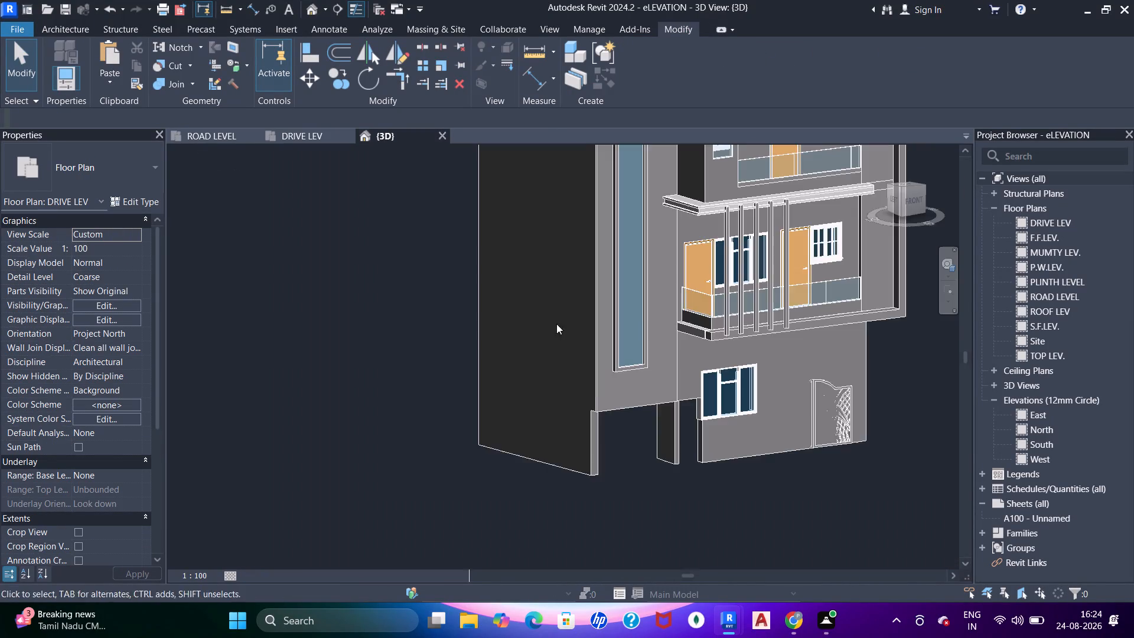
middle_click_drag(610, 404, 558, 283, "shift")
middle_click_drag(646, 337, 643, 427, "shift")
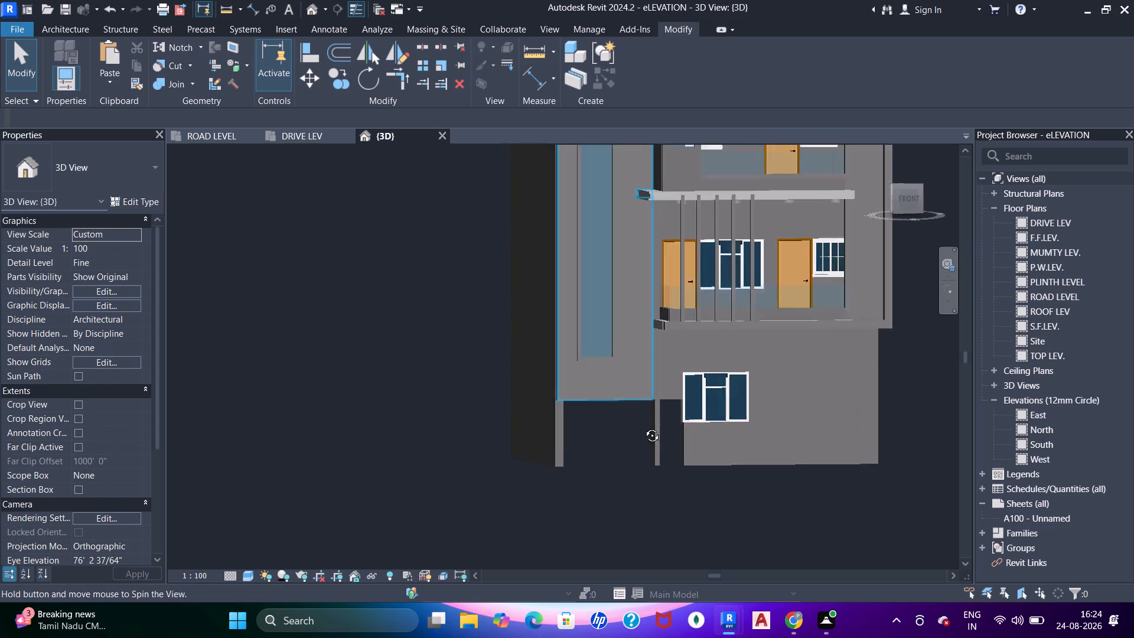
middle_click_drag(643, 427, 638, 431, "shift")
middle_click_drag(691, 437, 592, 422, "shift")
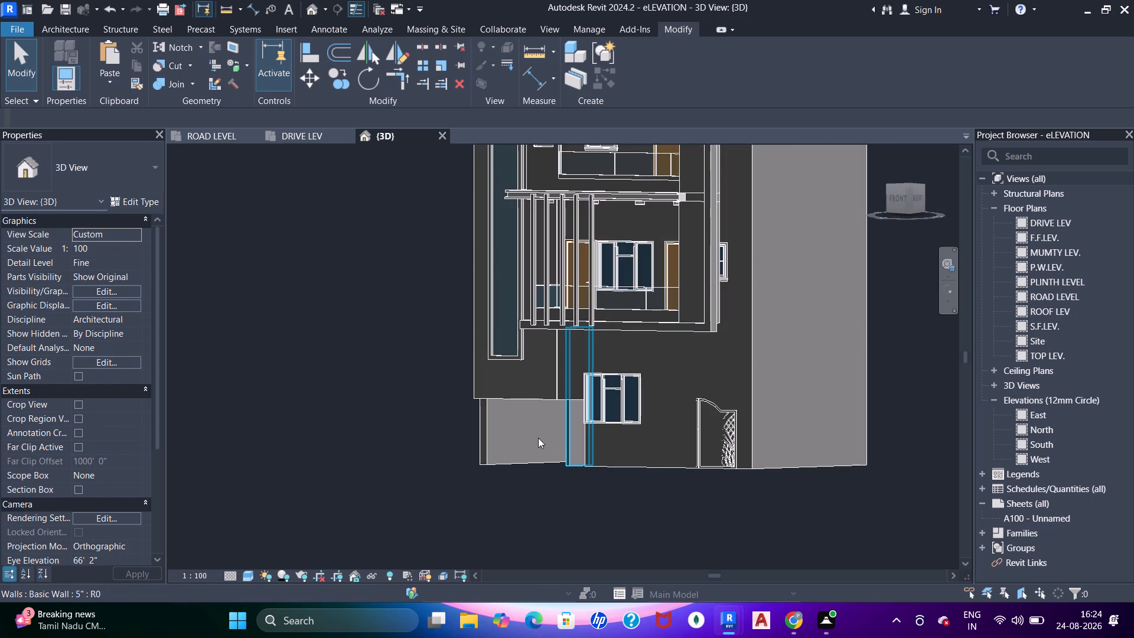
middle_click_drag(530, 441, 556, 471, "shift")
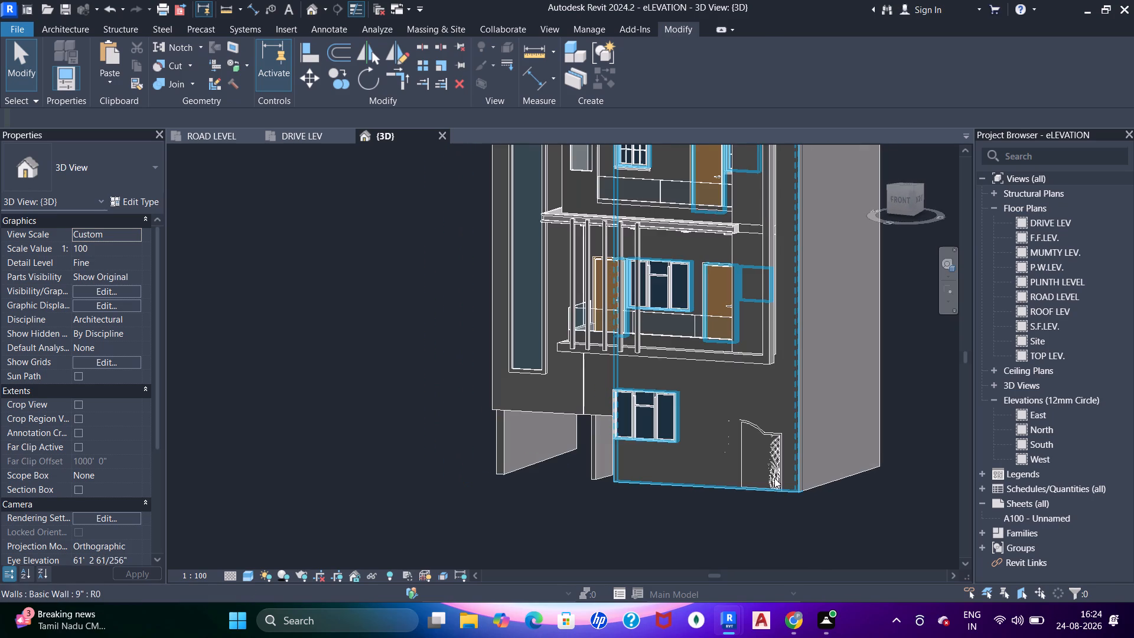
left_click(774, 476)
key("Escape")
middle_click_drag(712, 500, 775, 541, "shift")
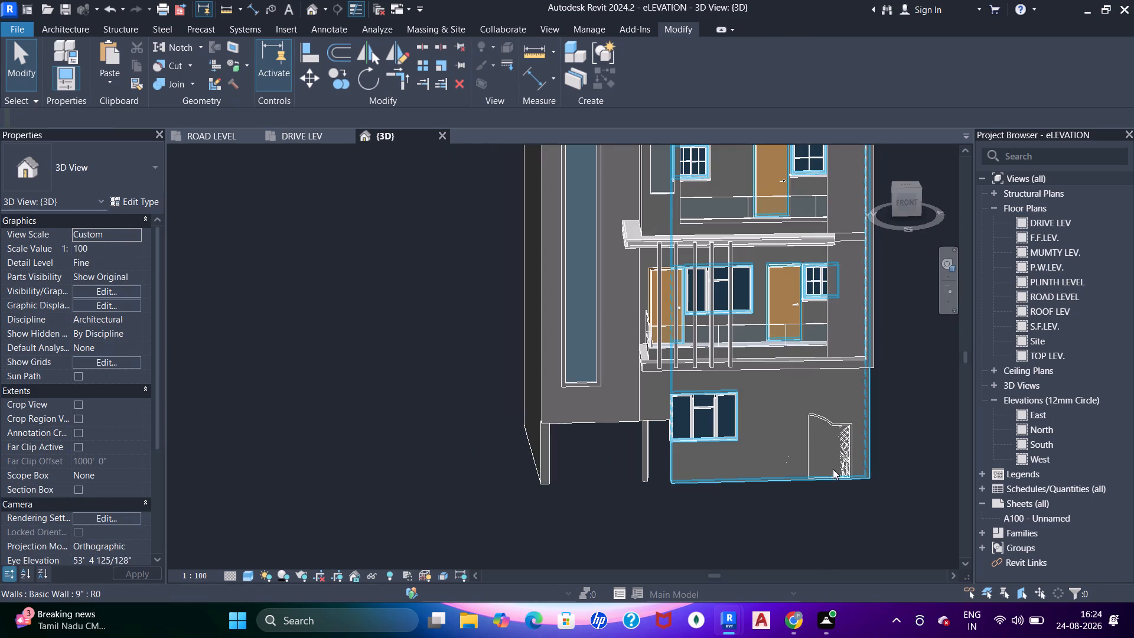
left_click(833, 468)
key("Escape")
middle_click_drag(818, 491, 703, 486, "shift")
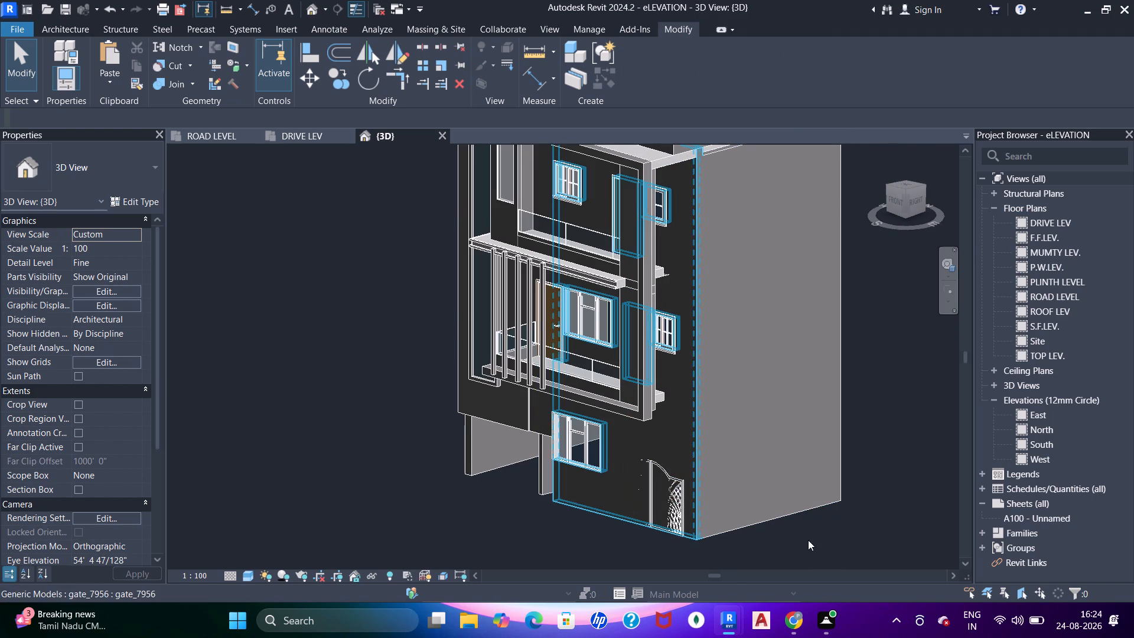
scroll(700, 359, "up", 6)
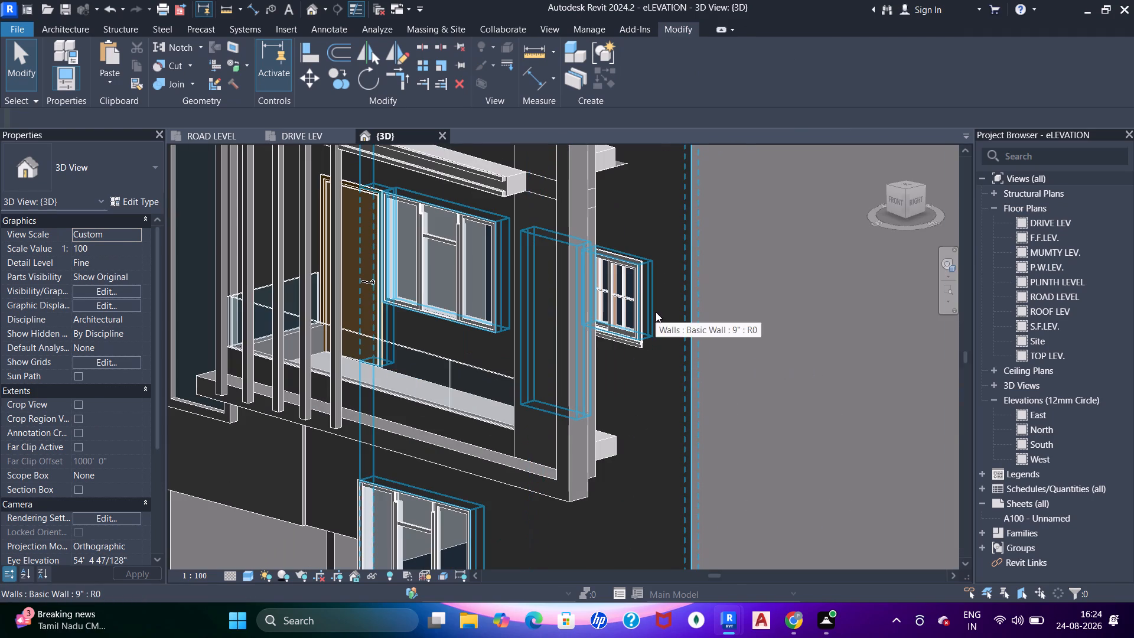
scroll(705, 338, "down", 6)
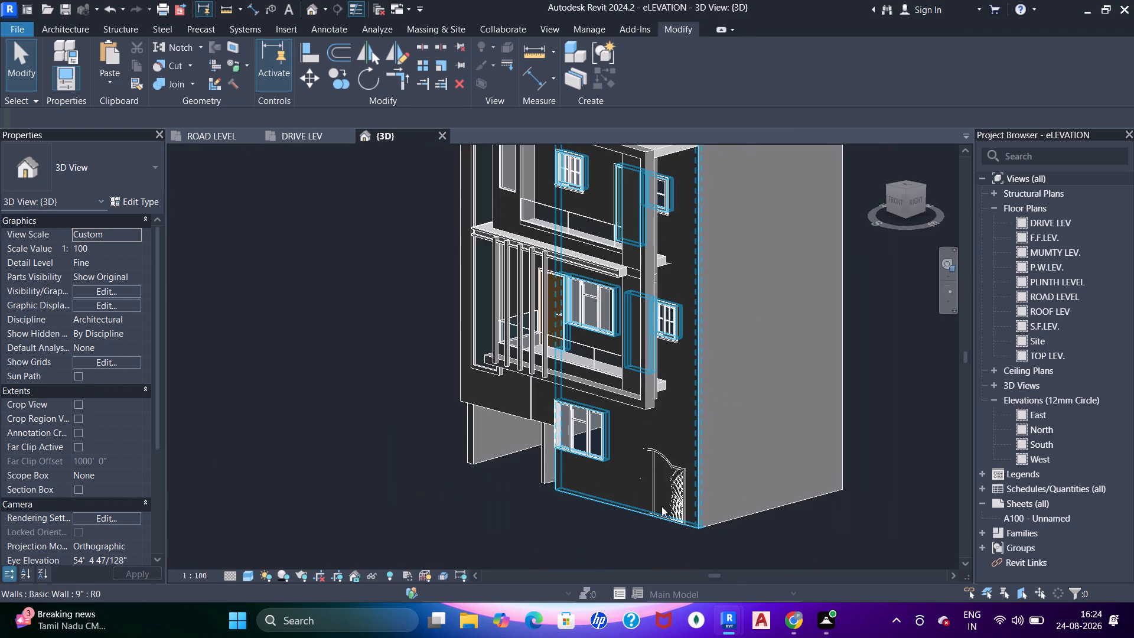
Align the recessed 9" front wall, using a reference picked at the ground-floor window beside the entrance opening.
middle_click_drag(578, 481, 807, 474, "shift")
scroll(739, 416, "up", 4)
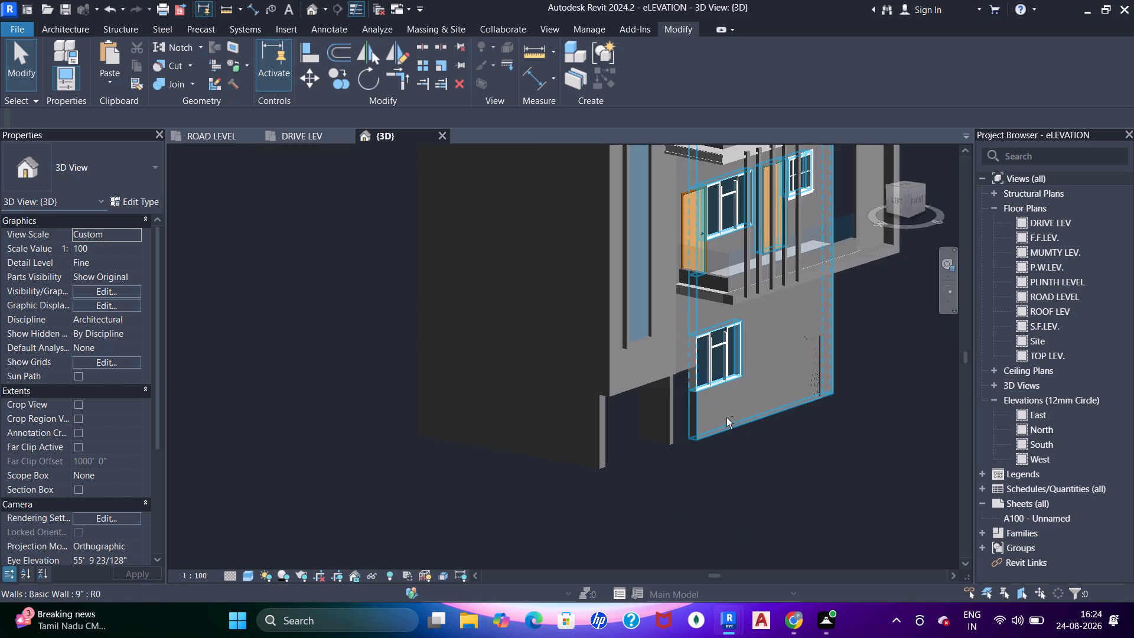
middle_click_drag(726, 418, 747, 388, "shift")
scroll(632, 416, "up", 5)
middle_click_drag(702, 431, 640, 504)
key("a")
key("a")
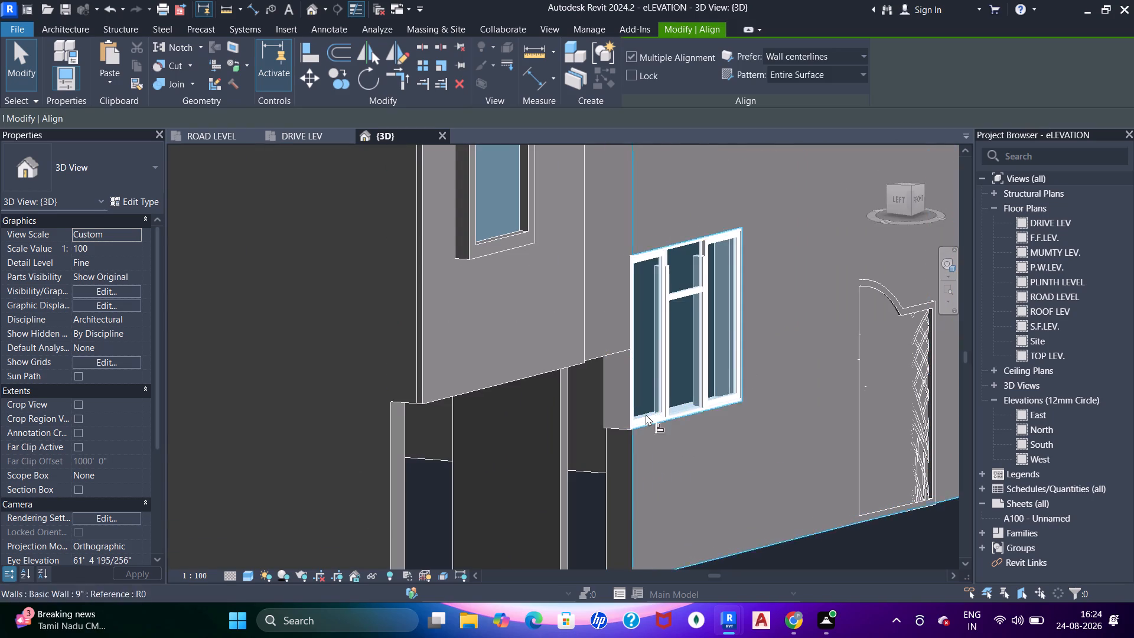
key("a")
key("a")
left_click(647, 365)
left_click(653, 442)
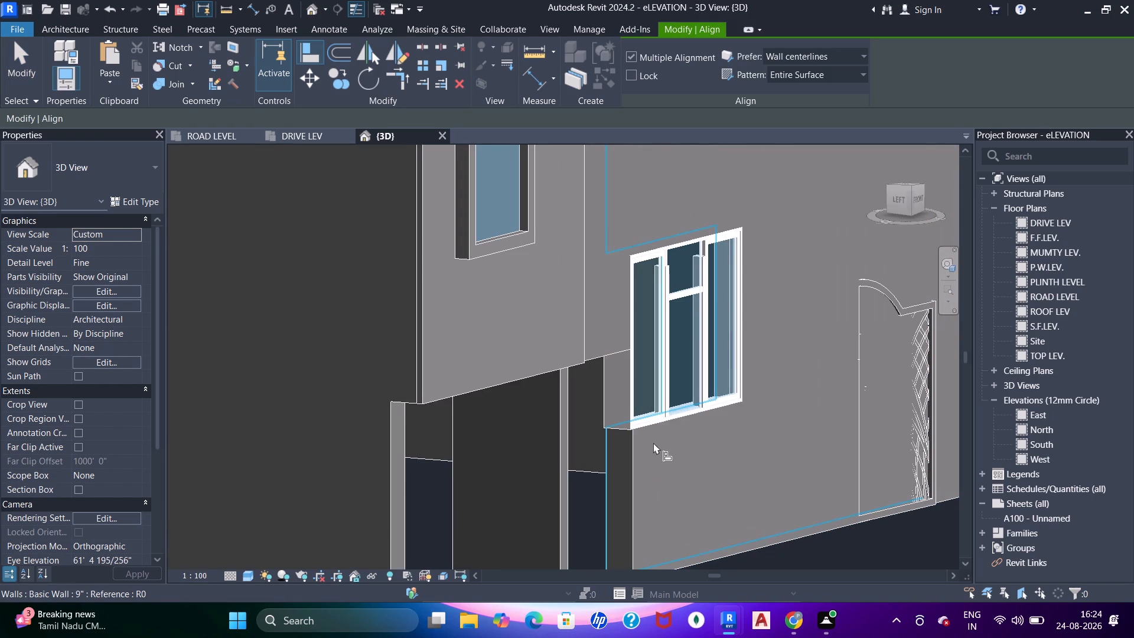
key("Escape")
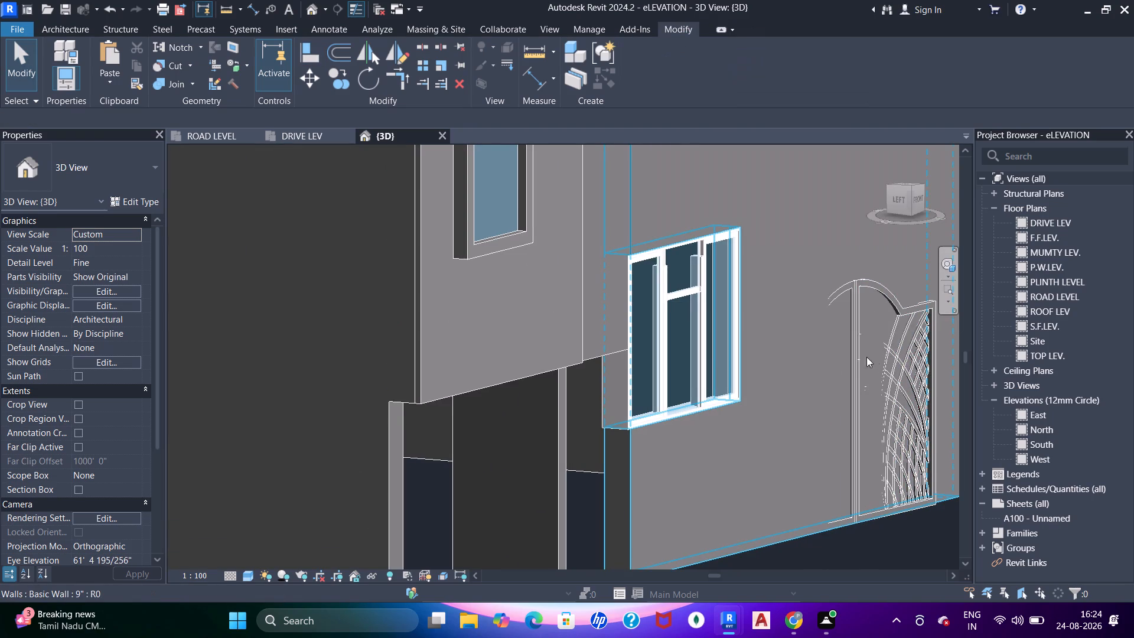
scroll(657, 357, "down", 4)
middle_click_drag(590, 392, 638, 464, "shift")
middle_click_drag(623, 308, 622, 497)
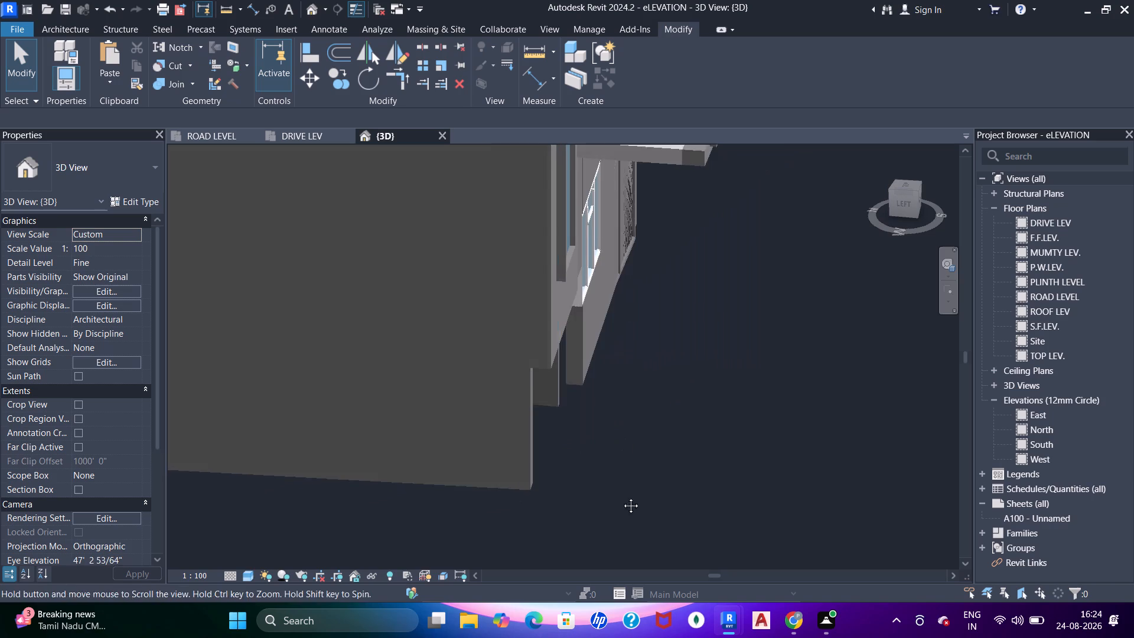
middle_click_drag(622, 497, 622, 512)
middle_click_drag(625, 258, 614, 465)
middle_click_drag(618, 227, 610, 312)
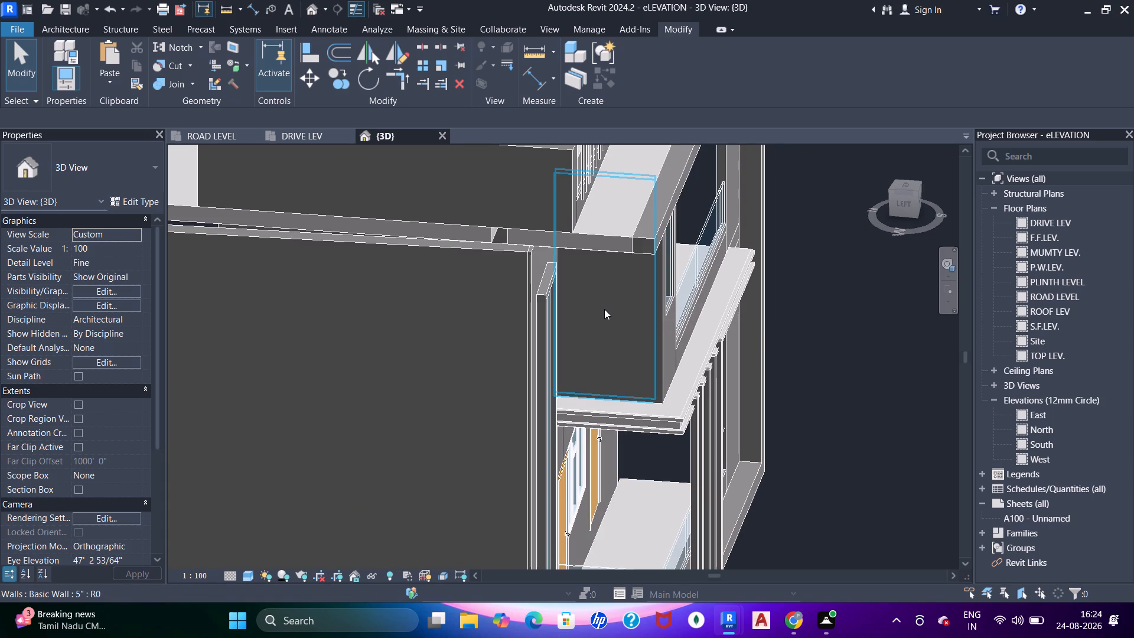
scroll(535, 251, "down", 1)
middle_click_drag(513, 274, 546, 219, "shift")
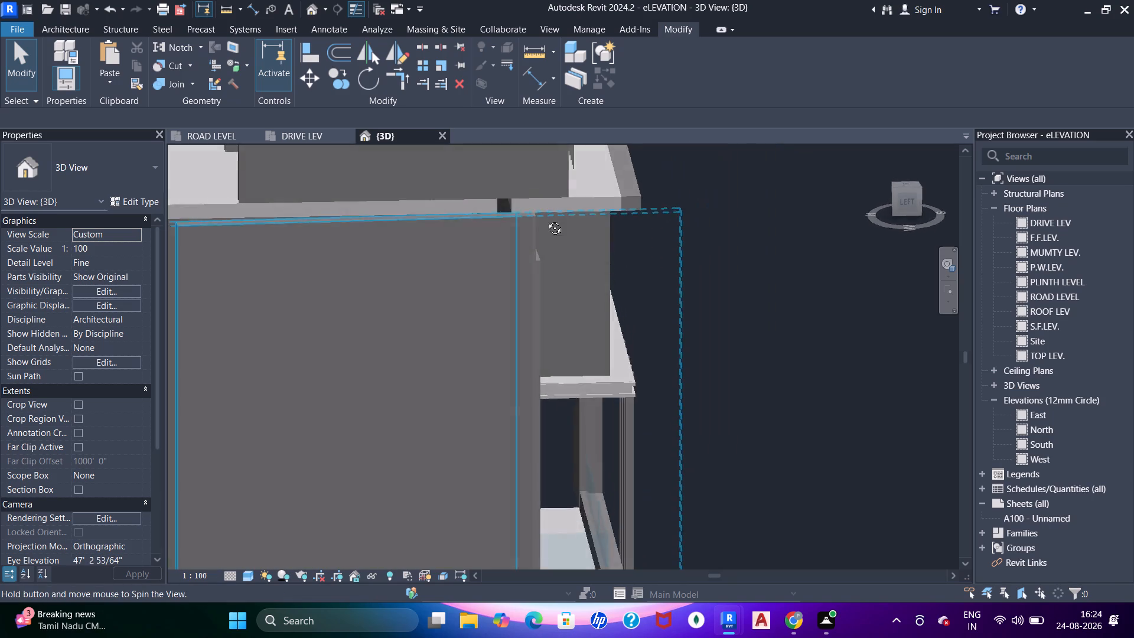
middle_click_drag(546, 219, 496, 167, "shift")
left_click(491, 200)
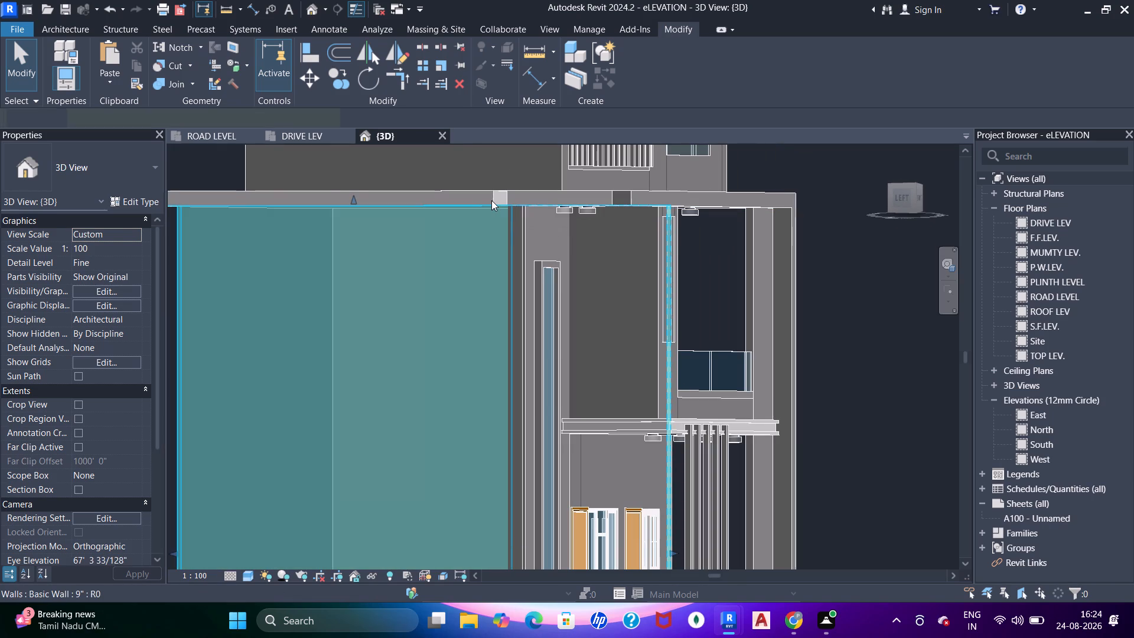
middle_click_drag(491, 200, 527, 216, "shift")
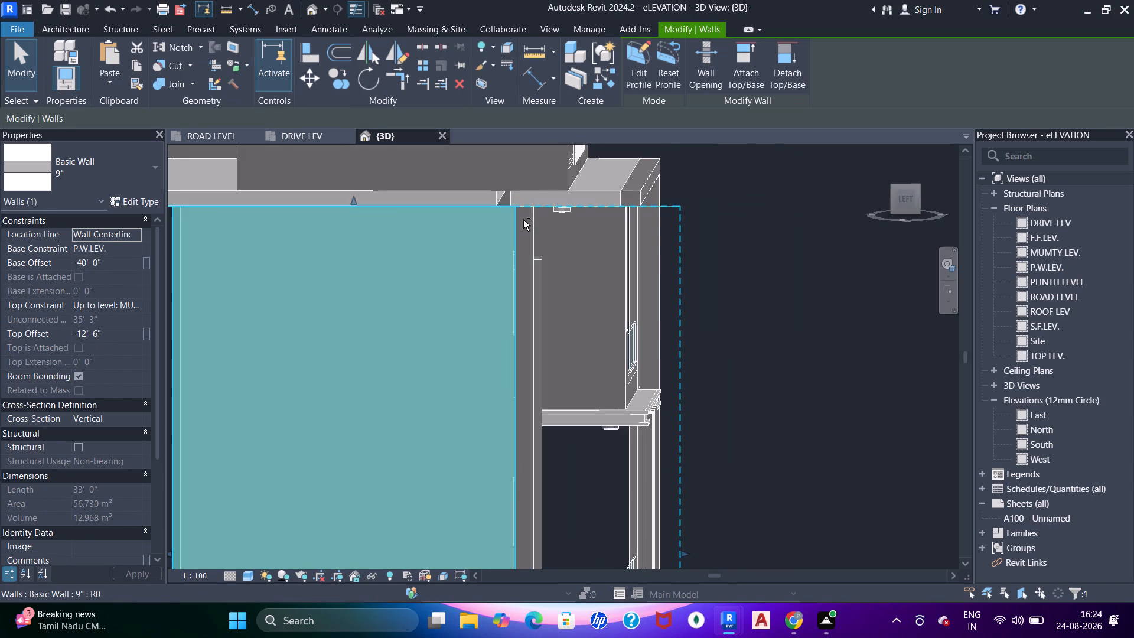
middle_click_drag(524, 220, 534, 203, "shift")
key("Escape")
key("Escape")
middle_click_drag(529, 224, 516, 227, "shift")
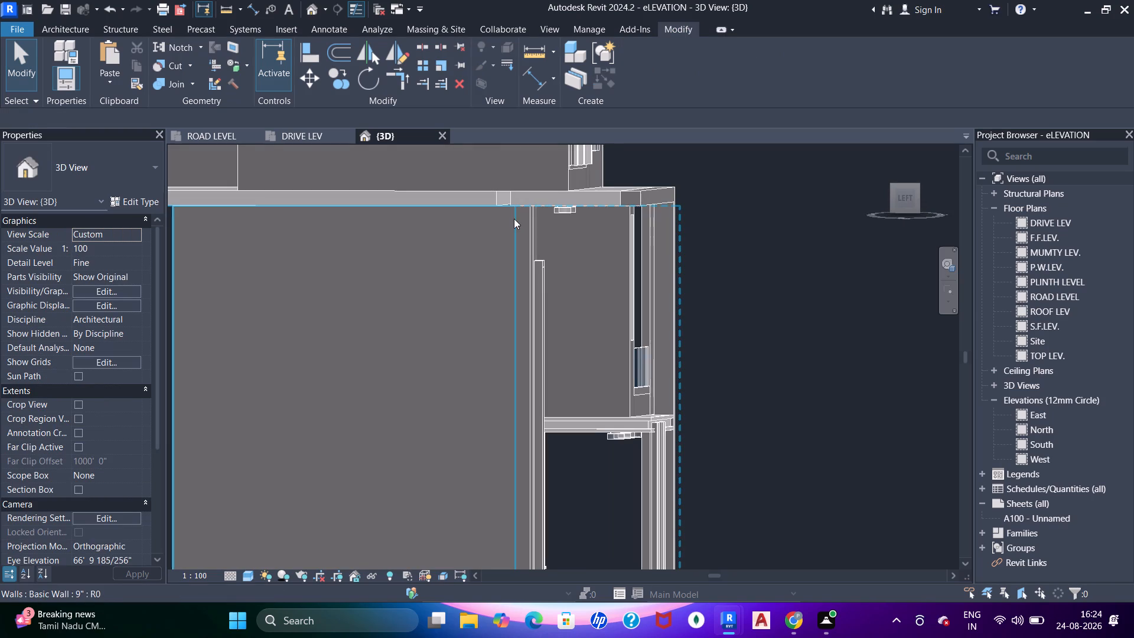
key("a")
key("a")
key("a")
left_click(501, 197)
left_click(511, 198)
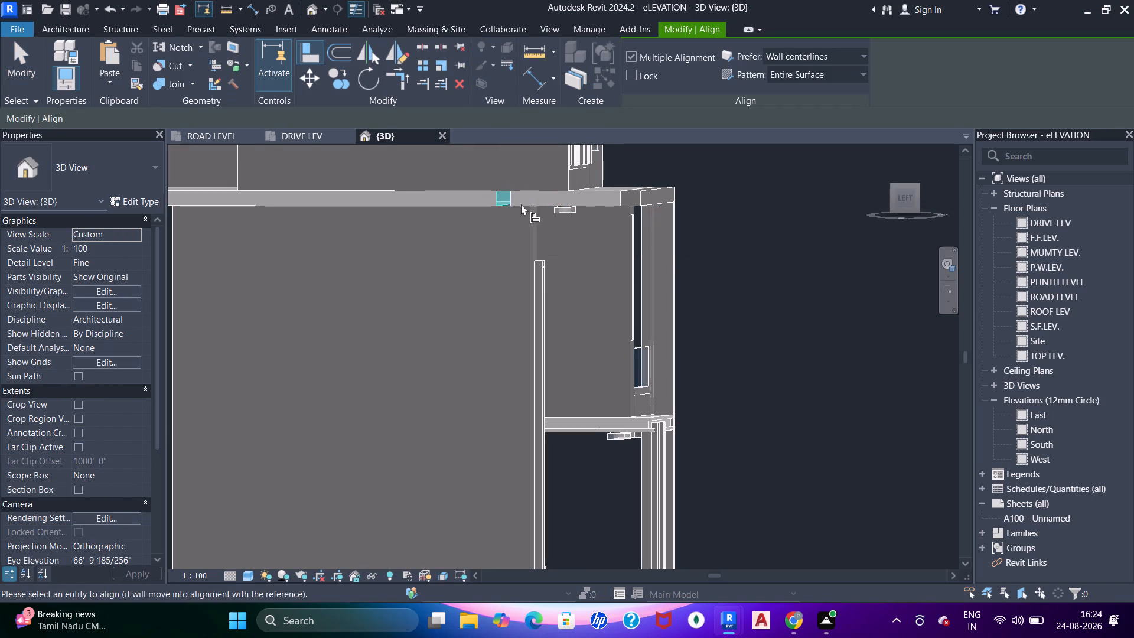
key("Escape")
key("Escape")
Examine the roof slab edge, the top of the large side wall and the terrace walls from the side and back.
scroll(509, 243, "down", 3)
middle_click_drag(507, 253, 579, 260, "shift")
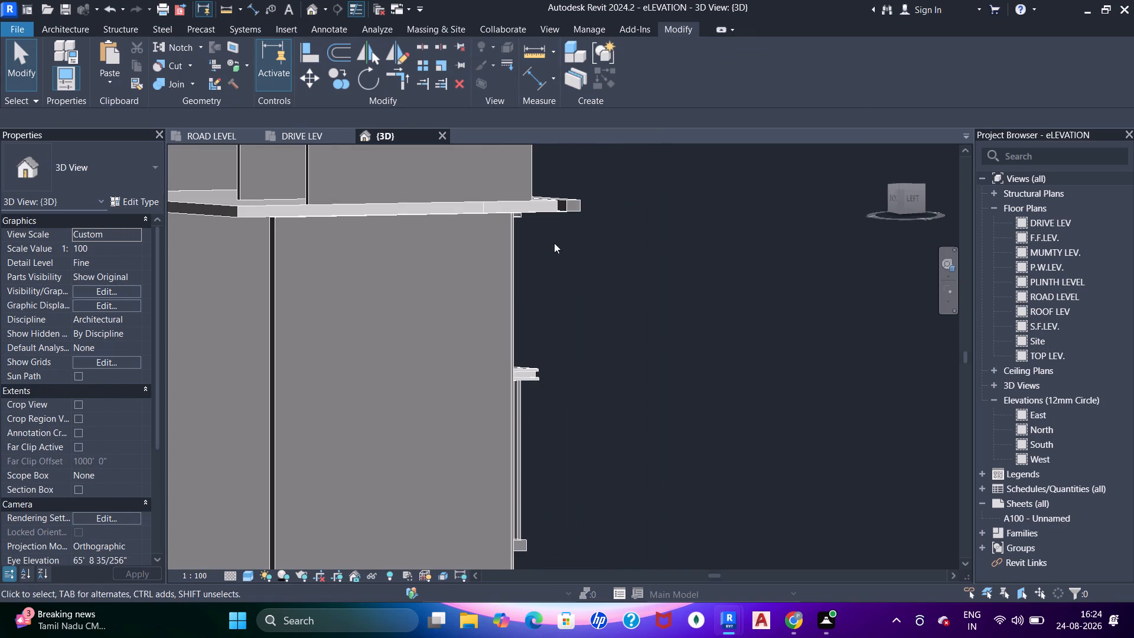
scroll(554, 243, "down", 5)
middle_click_drag(555, 256, 520, 385, "shift")
middle_click_drag(532, 256, 490, 296, "shift")
scroll(552, 194, "up", 5)
middle_click_drag(504, 303, 581, 256, "shift")
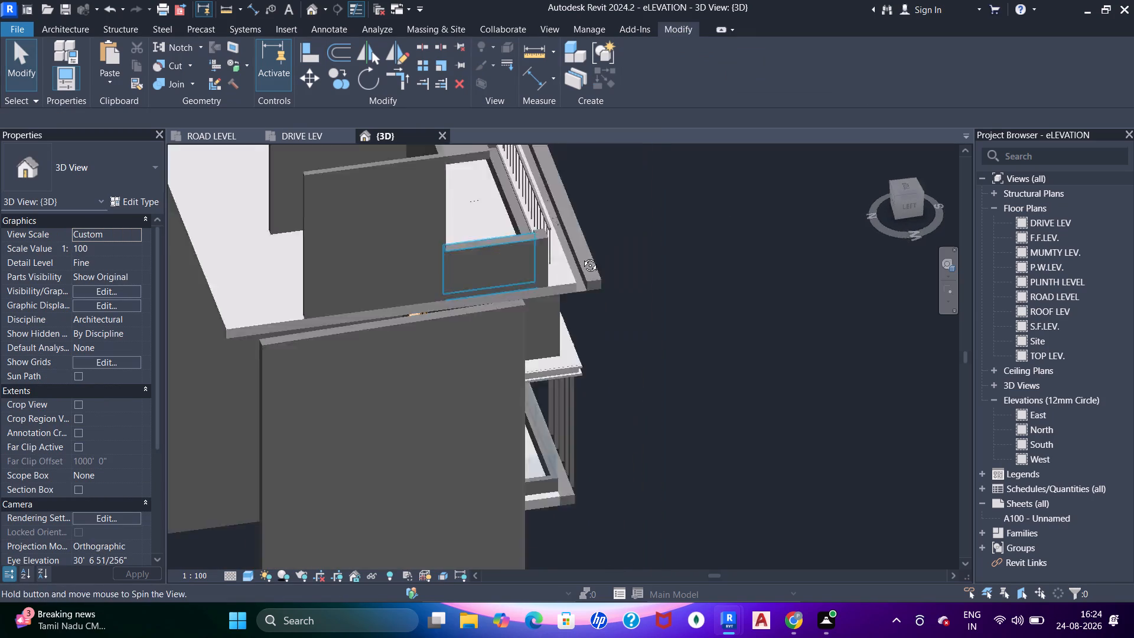
middle_click_drag(581, 256, 614, 227, "shift")
middle_click_drag(460, 250, 711, 370)
key("Escape")
middle_click_drag(487, 354, 634, 344, "shift")
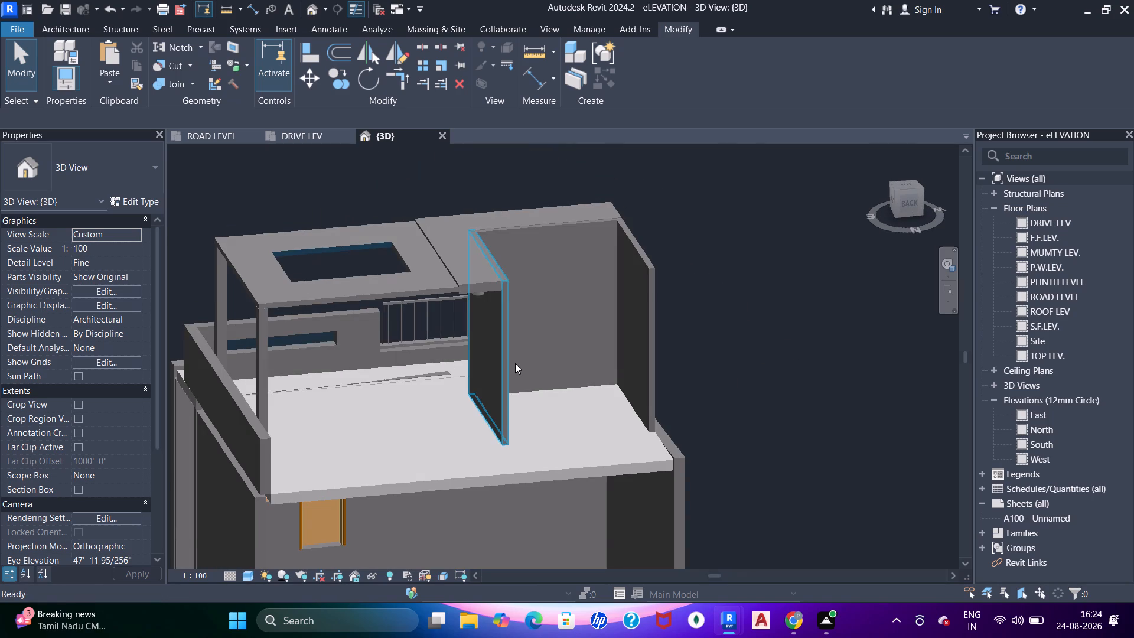
middle_click_drag(415, 358, 451, 372, "shift")
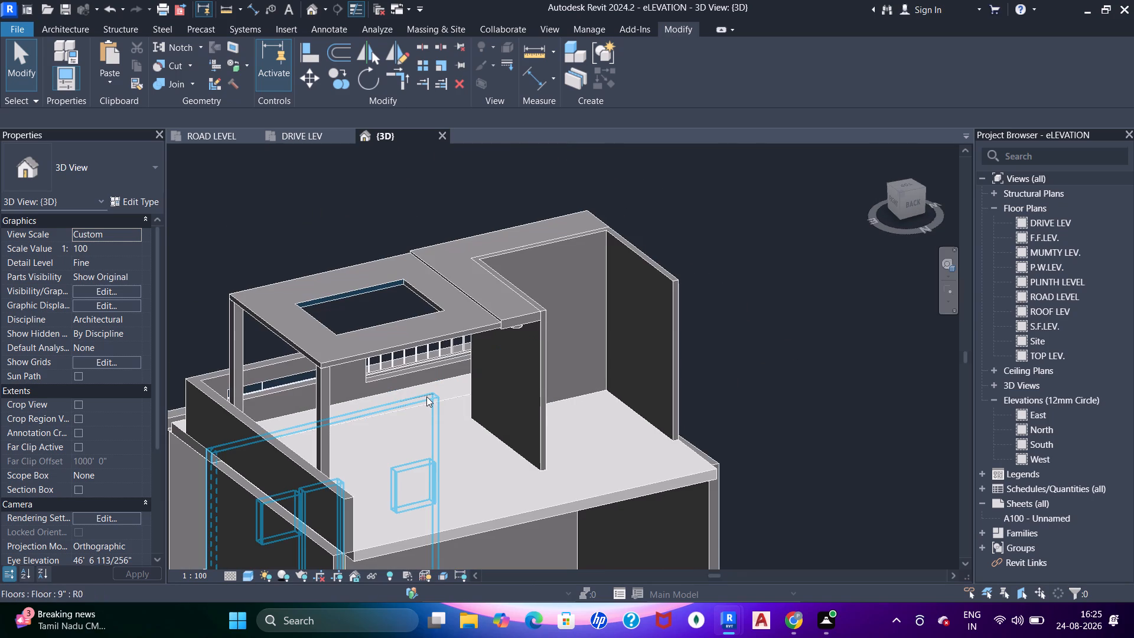
Select the recessed 9" front wall behind the balconies and examine where its top and ends meet the slab and side walls.
left_click(426, 396)
scroll(413, 380, "down", 6)
middle_click_drag(376, 409, 541, 377, "shift")
middle_click_drag(424, 399, 539, 338, "shift")
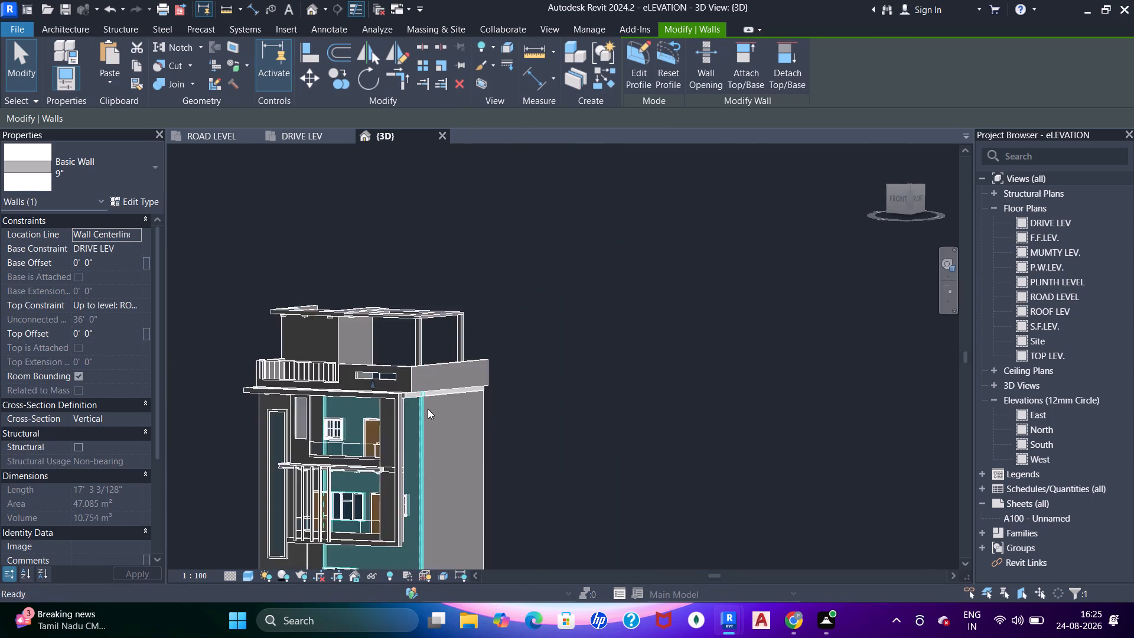
scroll(380, 422, "up", 5)
middle_click_drag(389, 429, 448, 309, "shift")
scroll(382, 377, "up", 4)
middle_click_drag(421, 361, 383, 442, "shift")
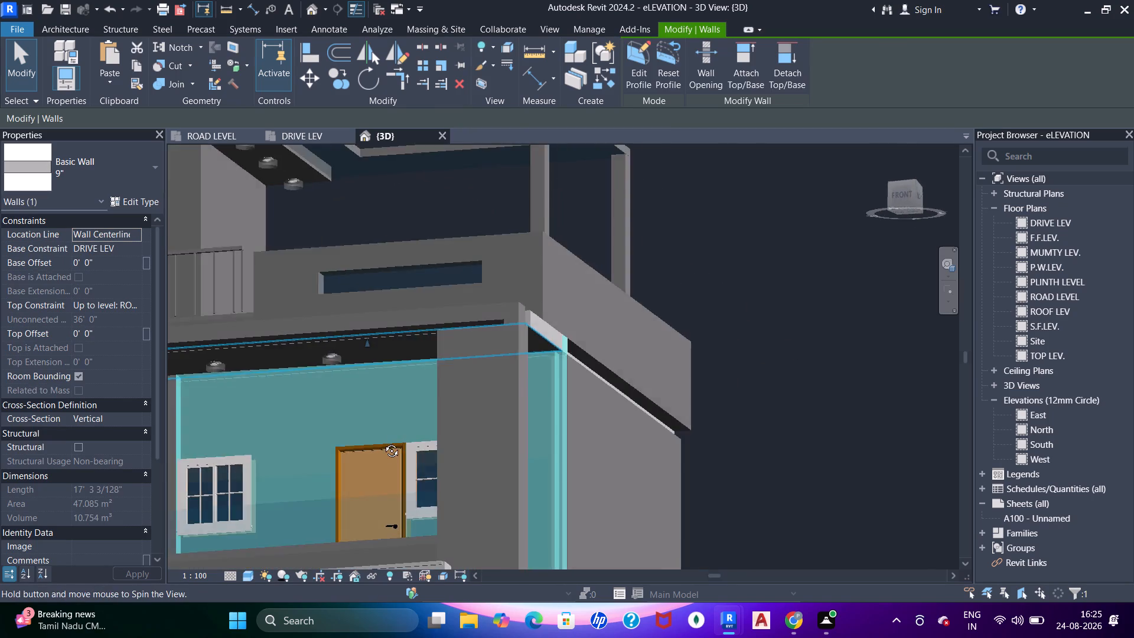
middle_click_drag(383, 442, 372, 517, "shift")
middle_click_drag(392, 317, 364, 494, "shift")
middle_click_drag(362, 494, 503, 149)
middle_click_drag(484, 292, 548, 174, "shift")
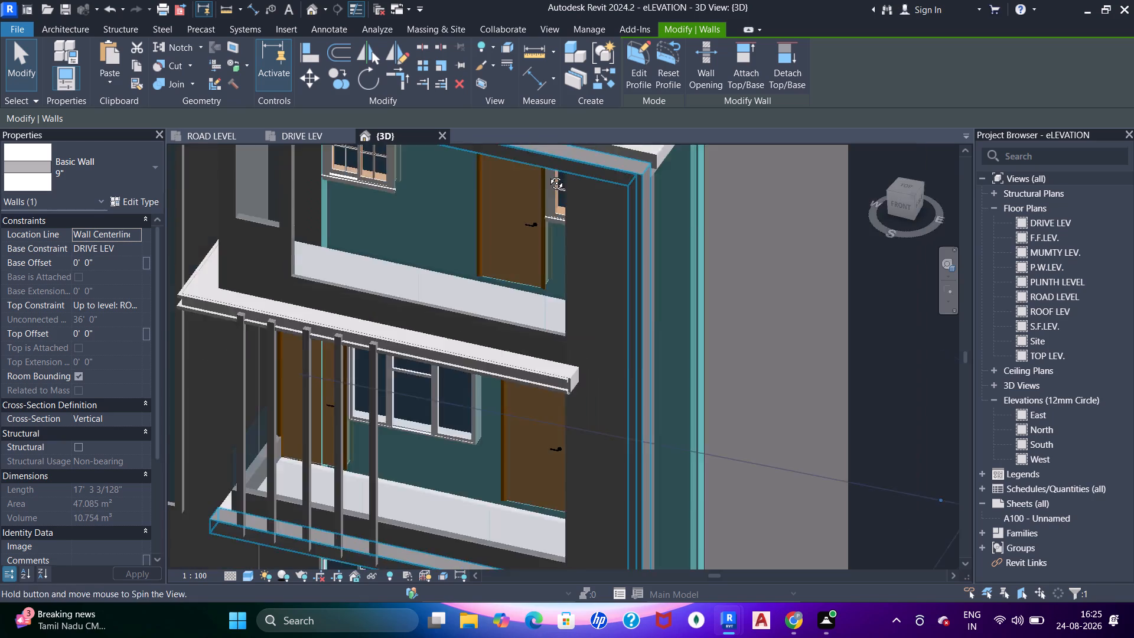
middle_click_drag(548, 174, 573, 132, "shift")
middle_click_drag(543, 199, 399, 422)
middle_click_drag(431, 370, 395, 267, "shift")
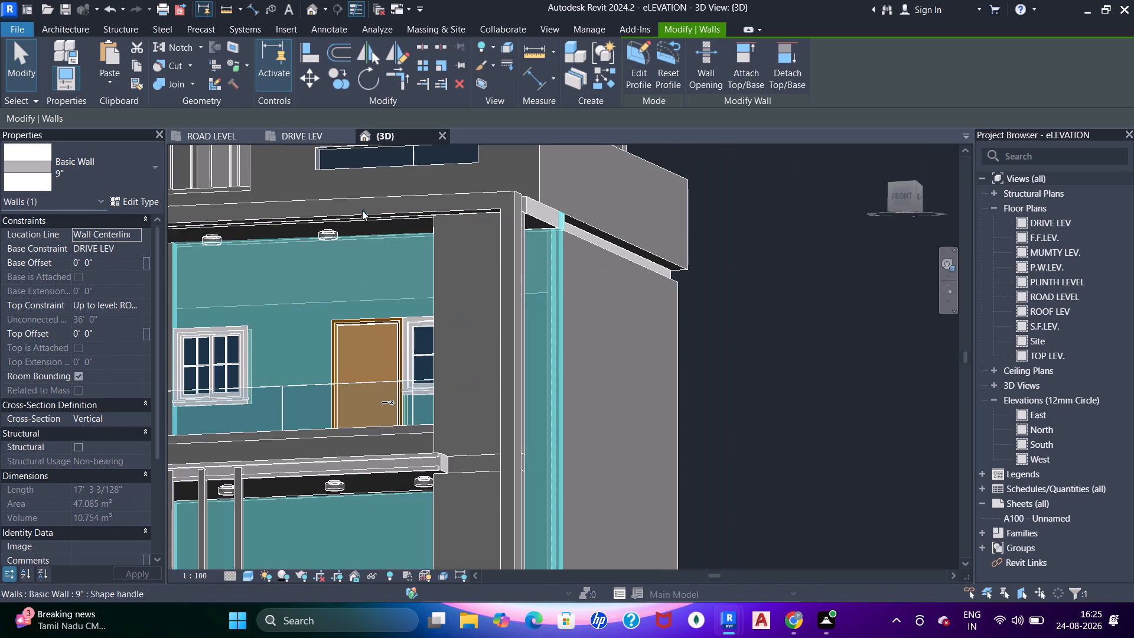
left_click_drag(362, 212, 365, 224)
key("Escape")
Move the gate slightly forward so both leaves stand in front of the ground-floor front wall.
scroll(399, 253, "down", 3)
middle_click_drag(439, 234, 376, 467, "shift")
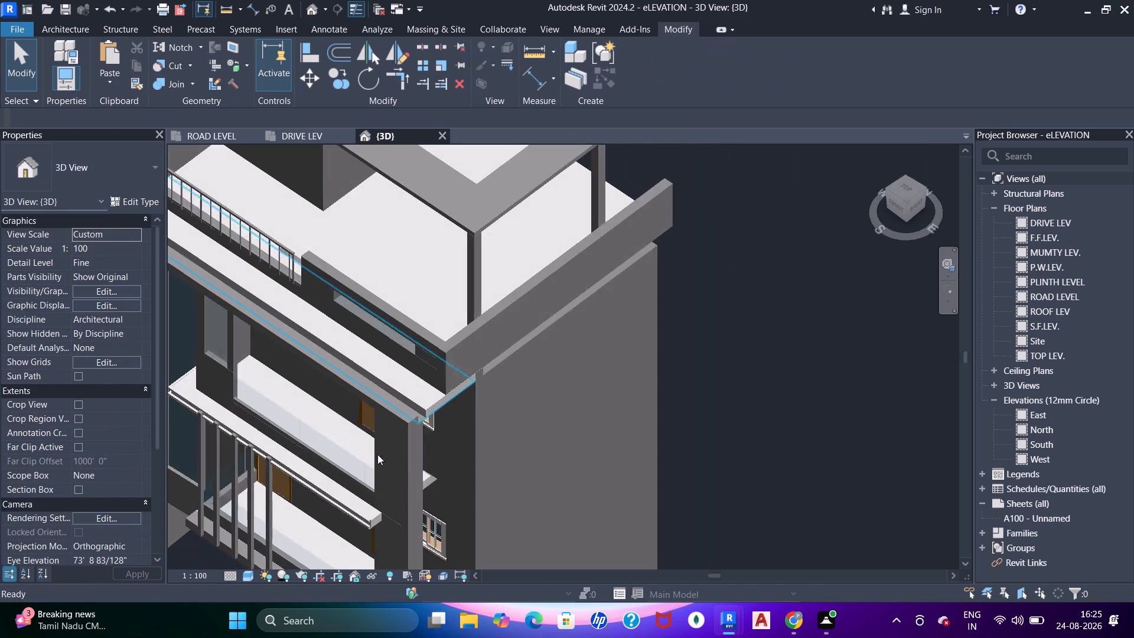
middle_click_drag(392, 447, 526, 390, "shift")
middle_click_drag(410, 441, 683, 336)
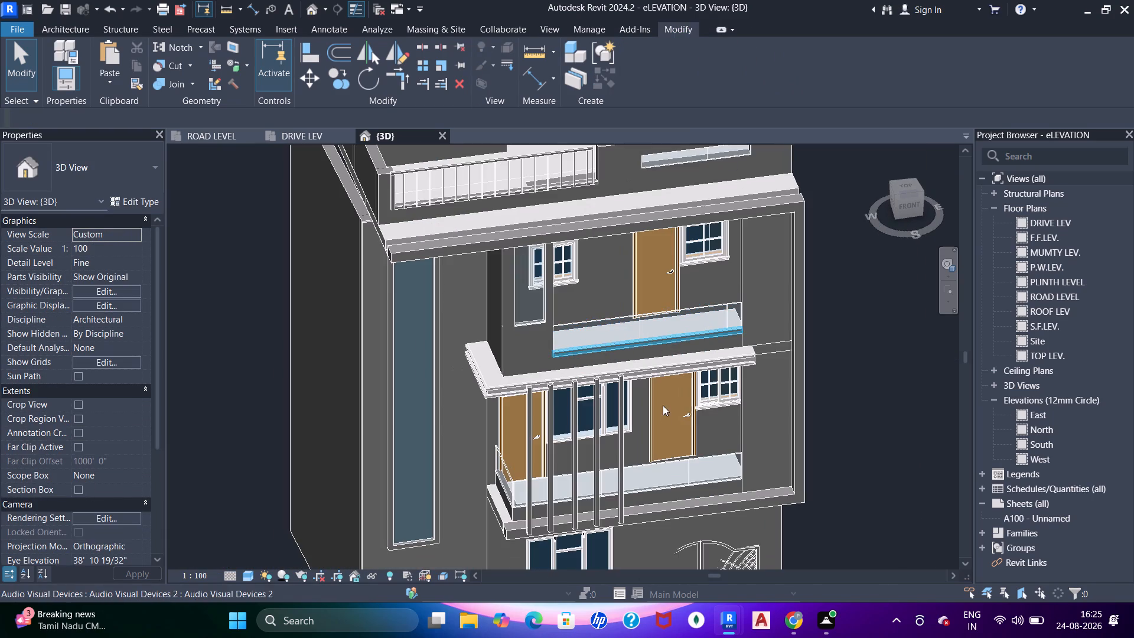
middle_click_drag(661, 411, 711, 295, "shift")
middle_click_drag(712, 393, 689, 193)
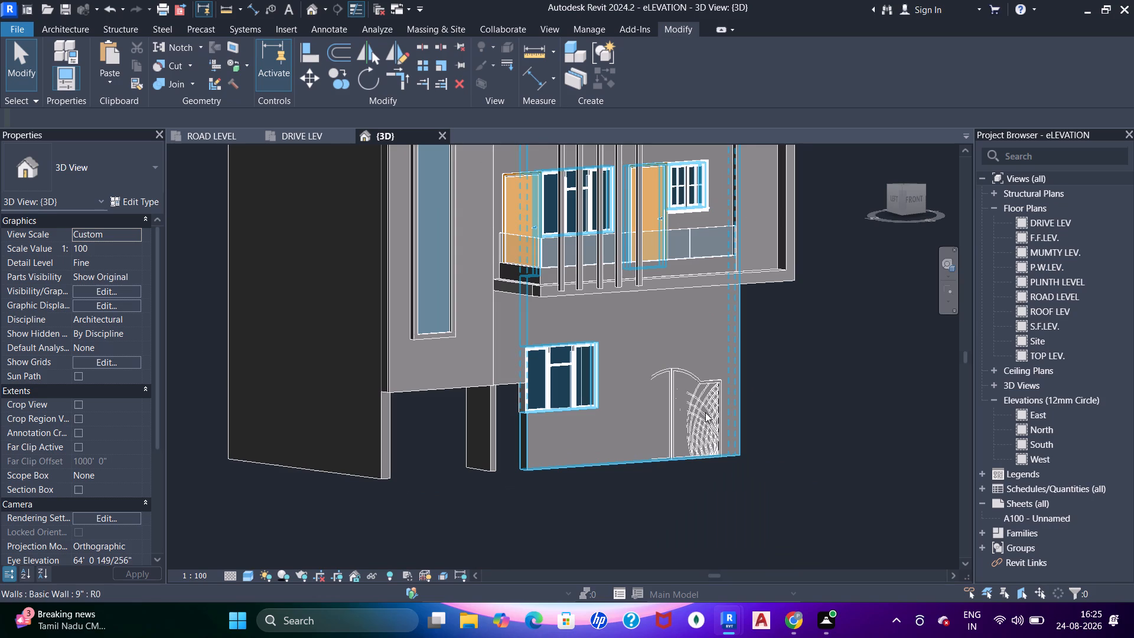
left_click(705, 412)
scroll(696, 418, "up", 3)
key("Down")
key("Down")
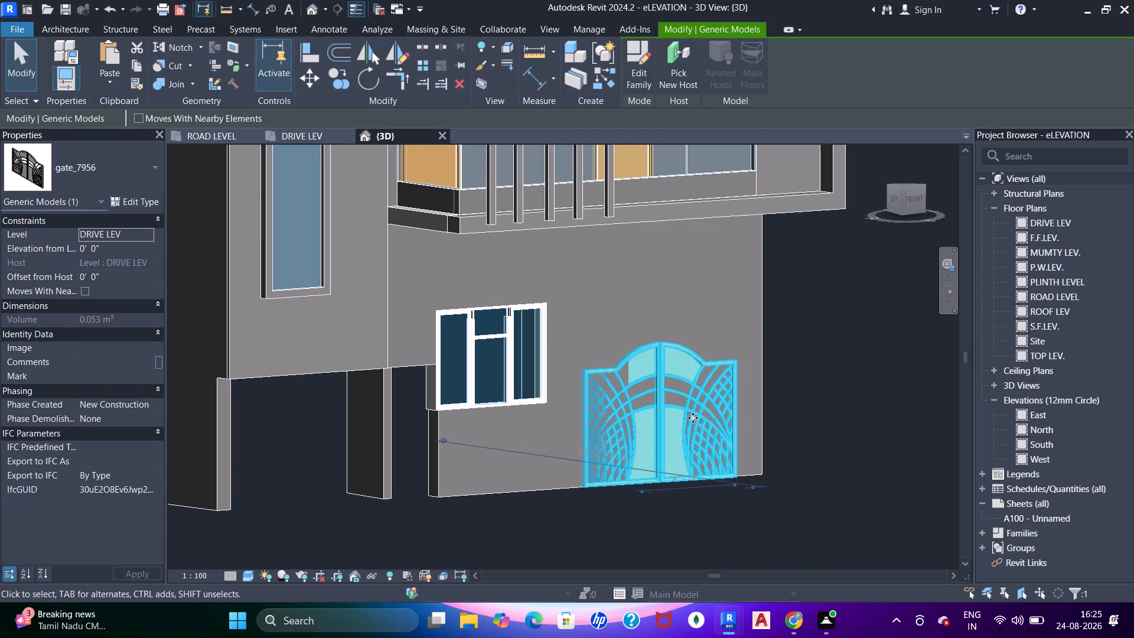
key("Escape")
Examine the moved gate and the ground-floor wall faces from the front and both sides.
scroll(693, 418, "up", 1)
middle_click_drag(752, 416, 516, 408, "shift")
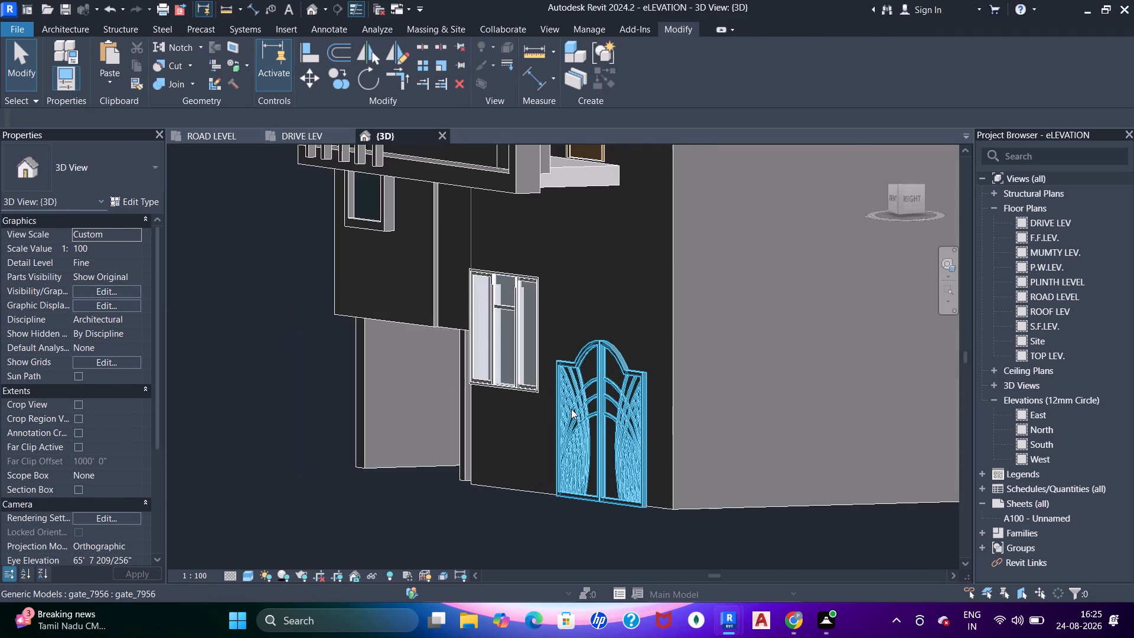
middle_click_drag(569, 424, 524, 432, "shift")
scroll(493, 389, "down", 3)
middle_click_drag(470, 377, 659, 386, "shift")
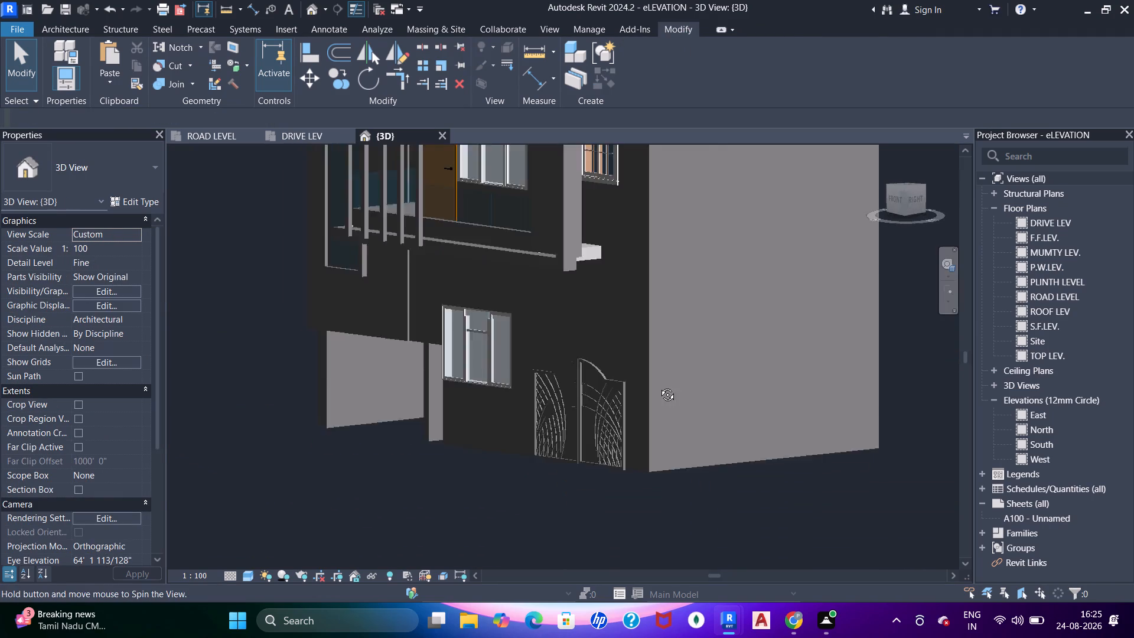
middle_click_drag(659, 386, 863, 379, "shift")
middle_click_drag(594, 346, 597, 291, "shift")
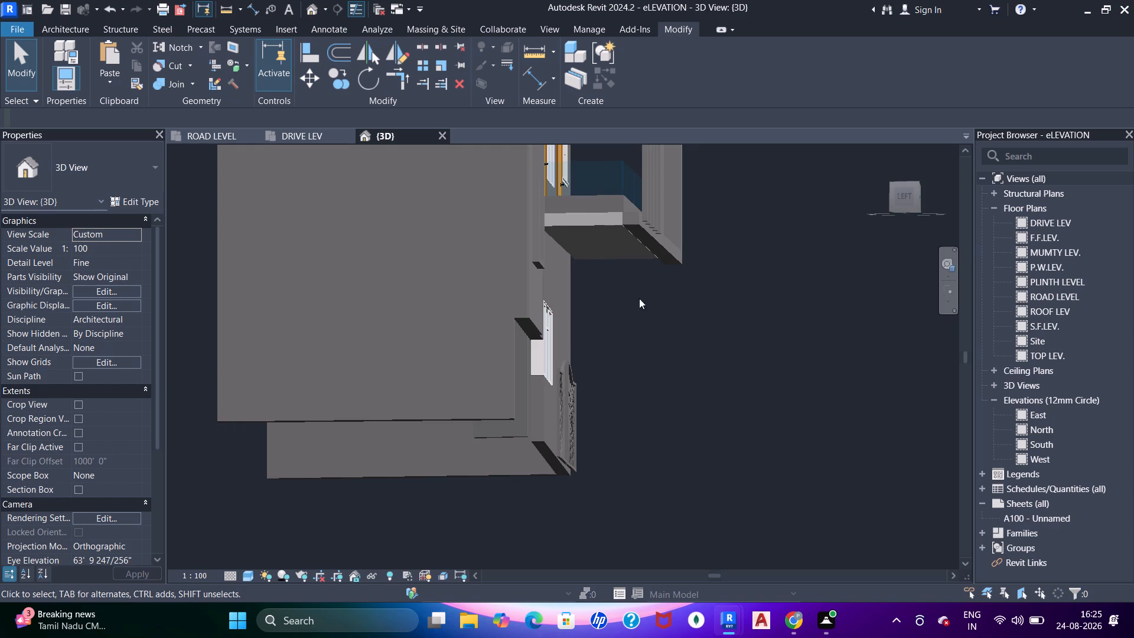
Examine the balcony with its vertical fins, the ground-floor window, the gate and the open entrance bay from the front-side angle in 3D.
middle_click_drag(644, 295, 608, 386, "shift")
scroll(583, 349, "down", 3)
middle_click_drag(597, 297, 609, 324)
middle_click_drag(617, 338, 575, 345, "shift")
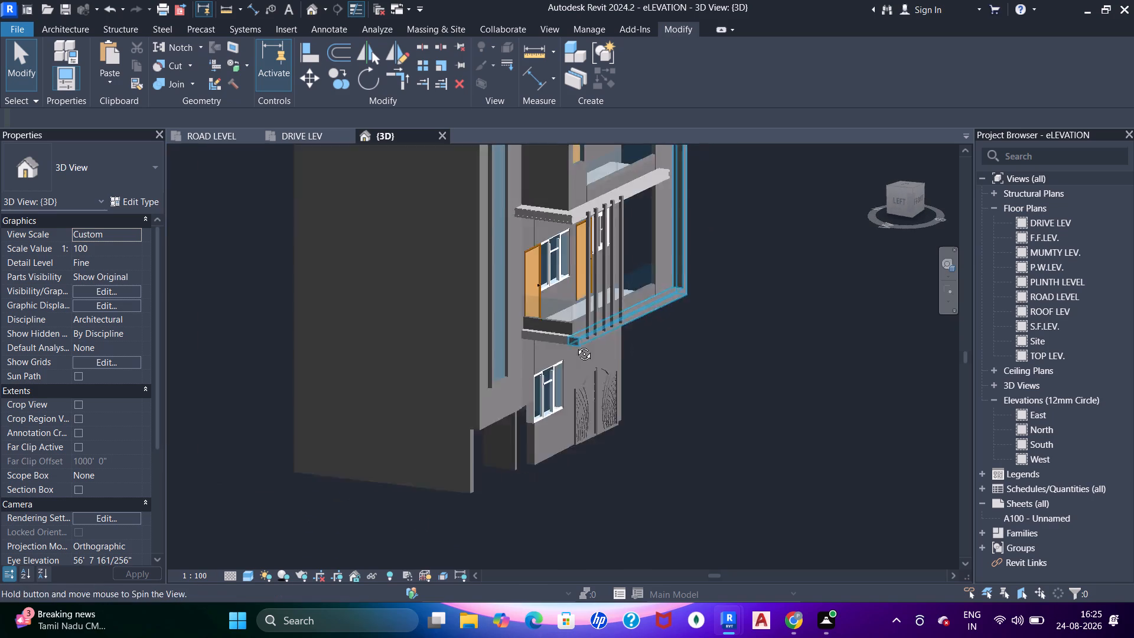
middle_click_drag(575, 345, 572, 346, "shift")
scroll(569, 344, "up", 6)
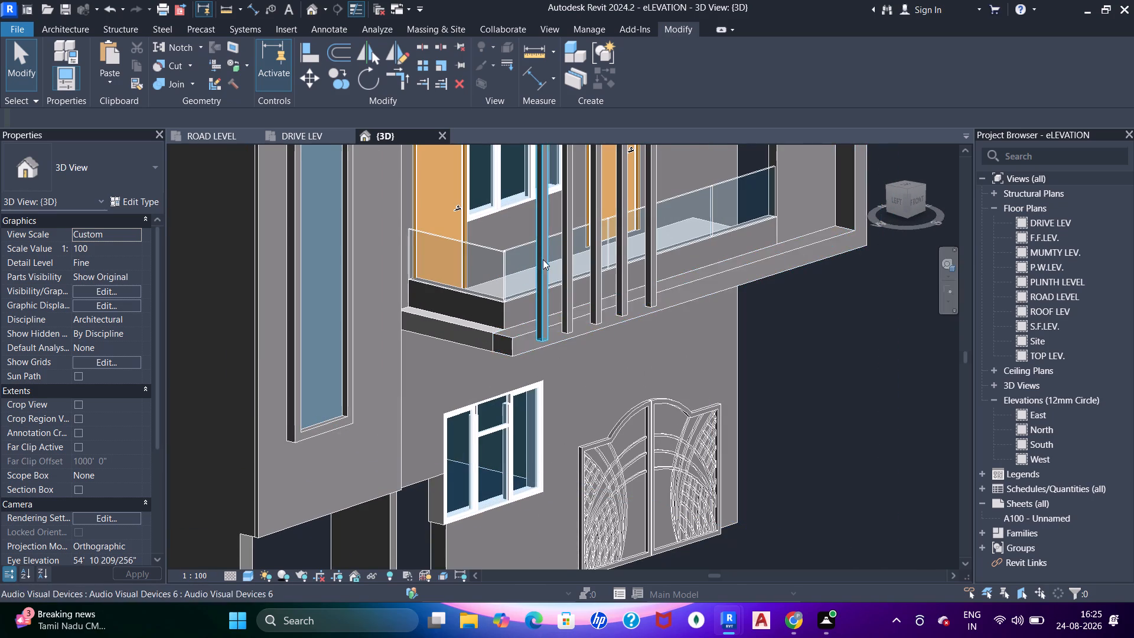
middle_click_drag(552, 263, 594, 468)
scroll(543, 246, "up", 3)
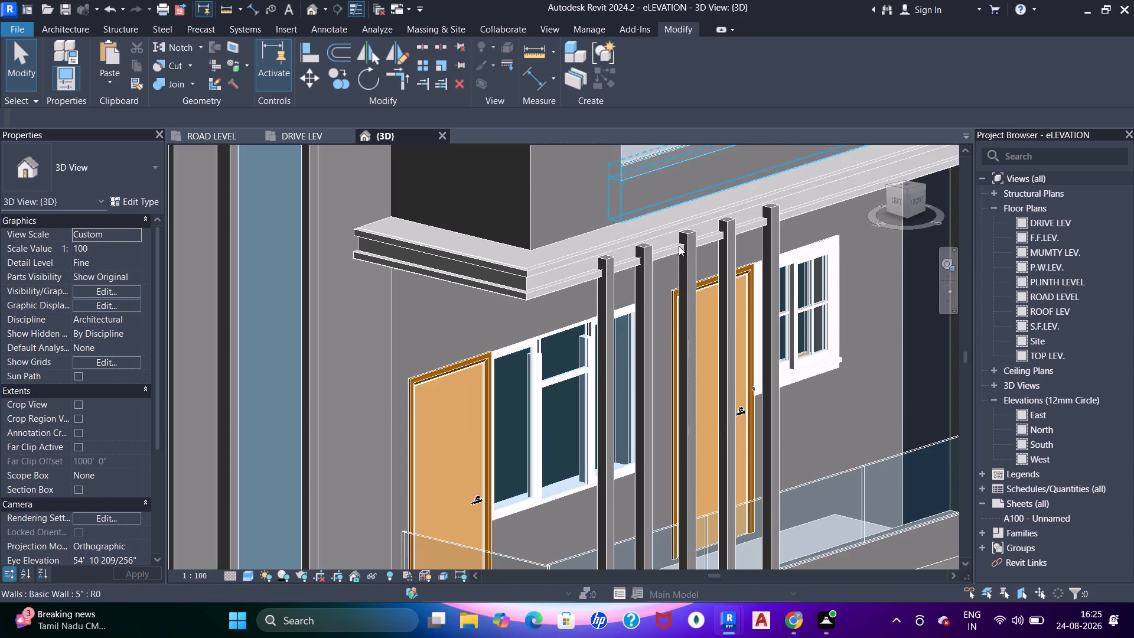
scroll(678, 255, "down", 6)
middle_click_drag(679, 383, 685, 320, "shift")
middle_click_drag(744, 427, 730, 271)
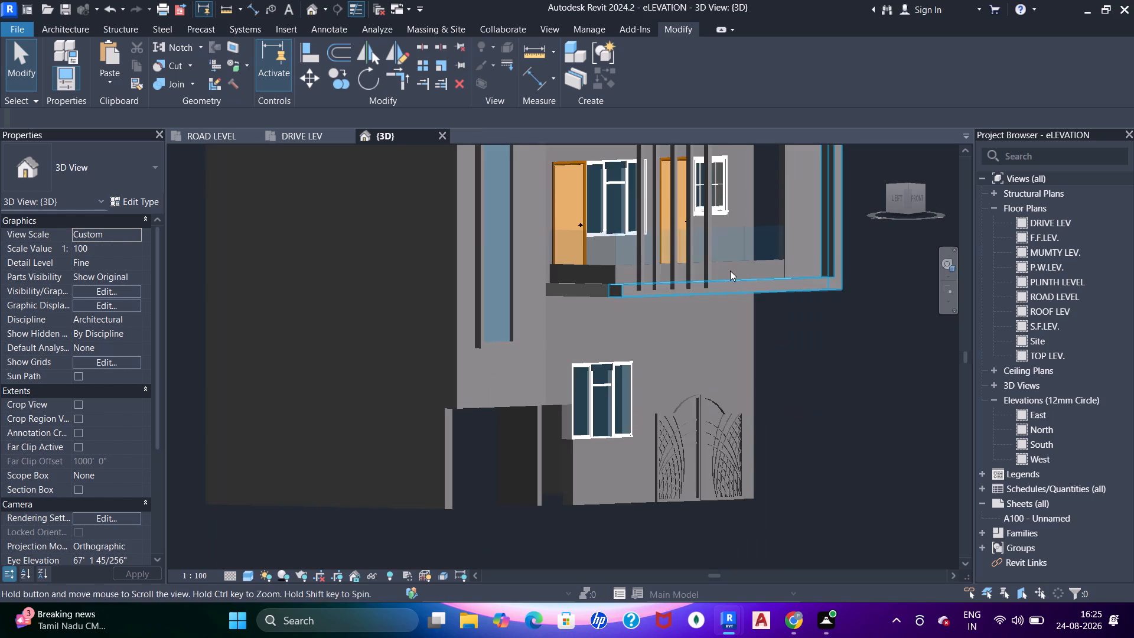
scroll(751, 409, "up", 2)
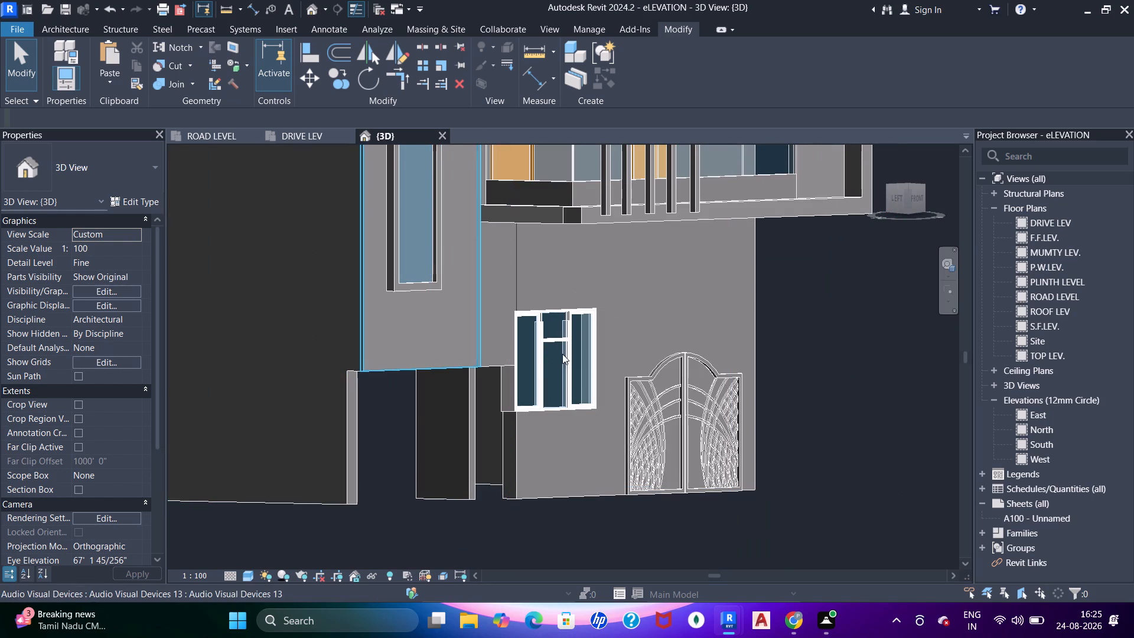
scroll(558, 333, "down", 4)
middle_click_drag(550, 256, 529, 304)
Compare the model's open entrance bay with the DRIVE LEV reference render and the front elevation drawing around the main gate, window and waist slab.
left_click(312, 139)
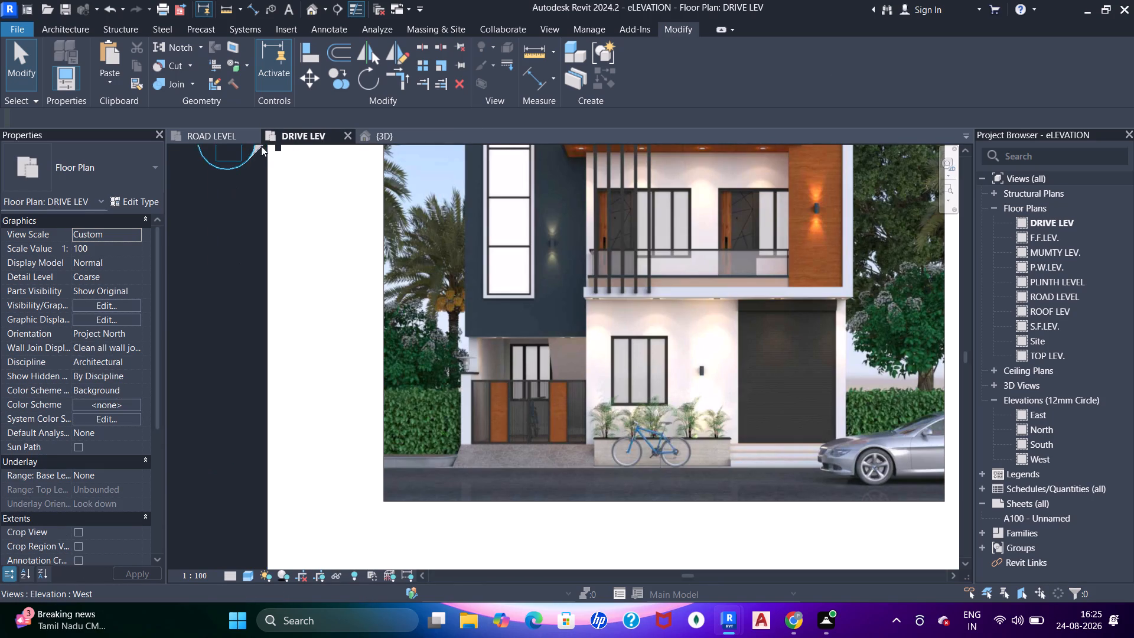
left_click(370, 143)
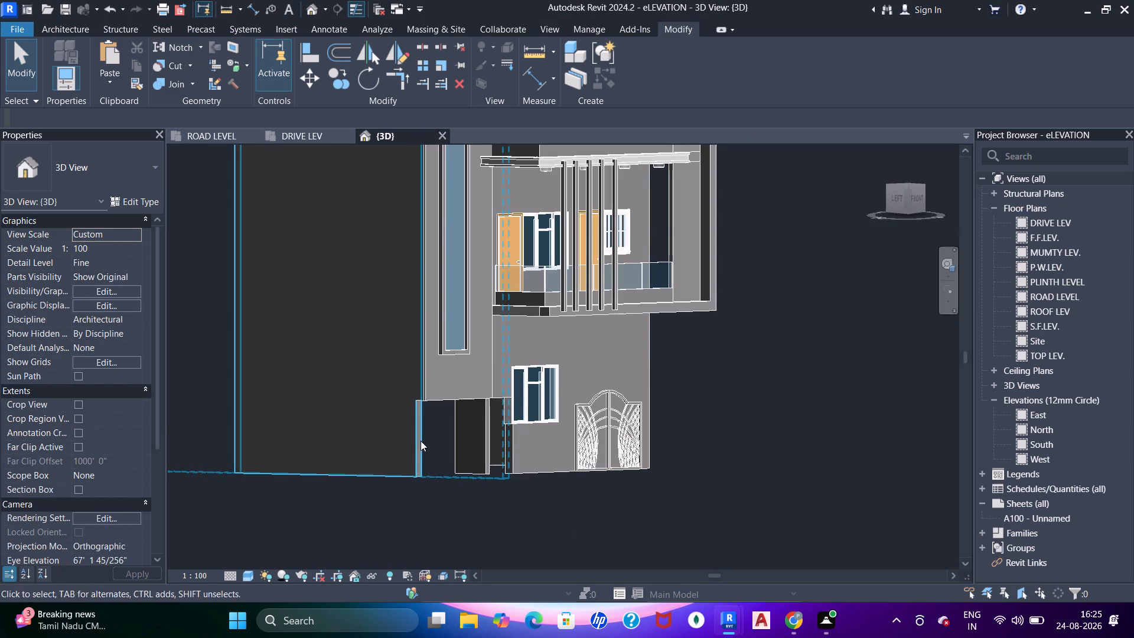
middle_click_drag(421, 441, 426, 443)
middle_click_drag(427, 449, 442, 476, "shift")
scroll(452, 490, "up", 1)
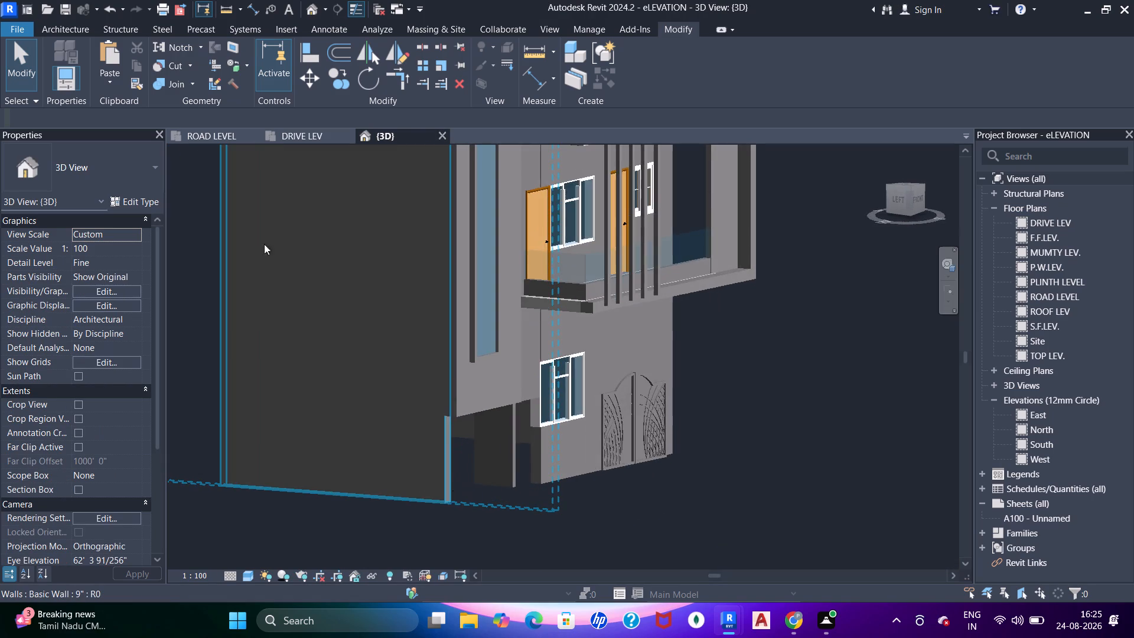
left_click(300, 139)
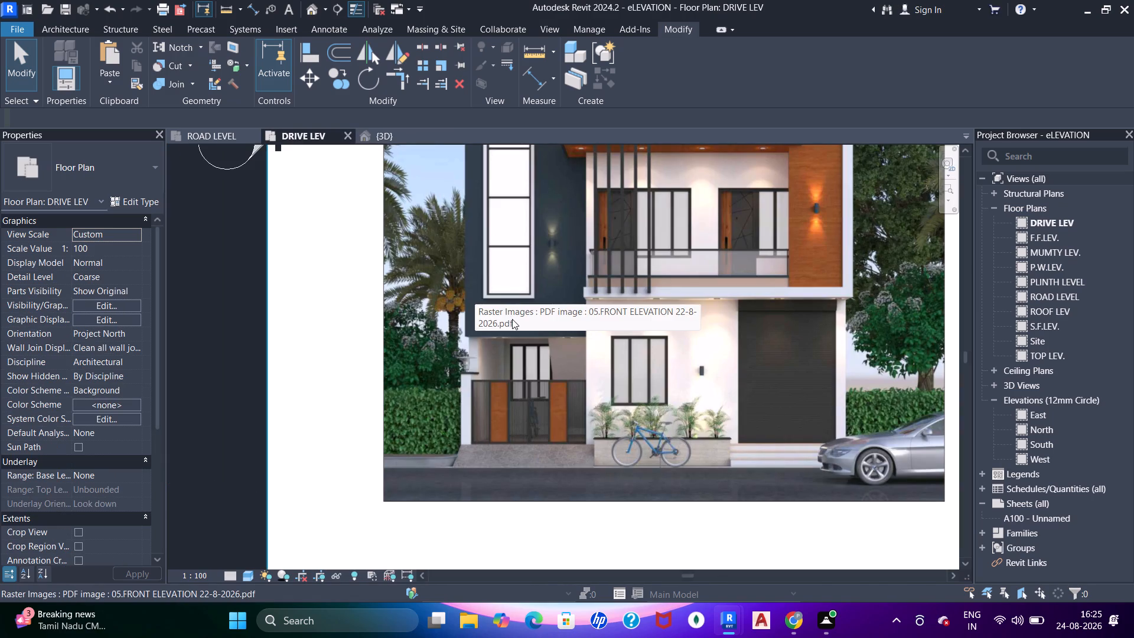
scroll(592, 369, "down", 4)
middle_click_drag(688, 356, 424, 360)
scroll(724, 434, "up", 4)
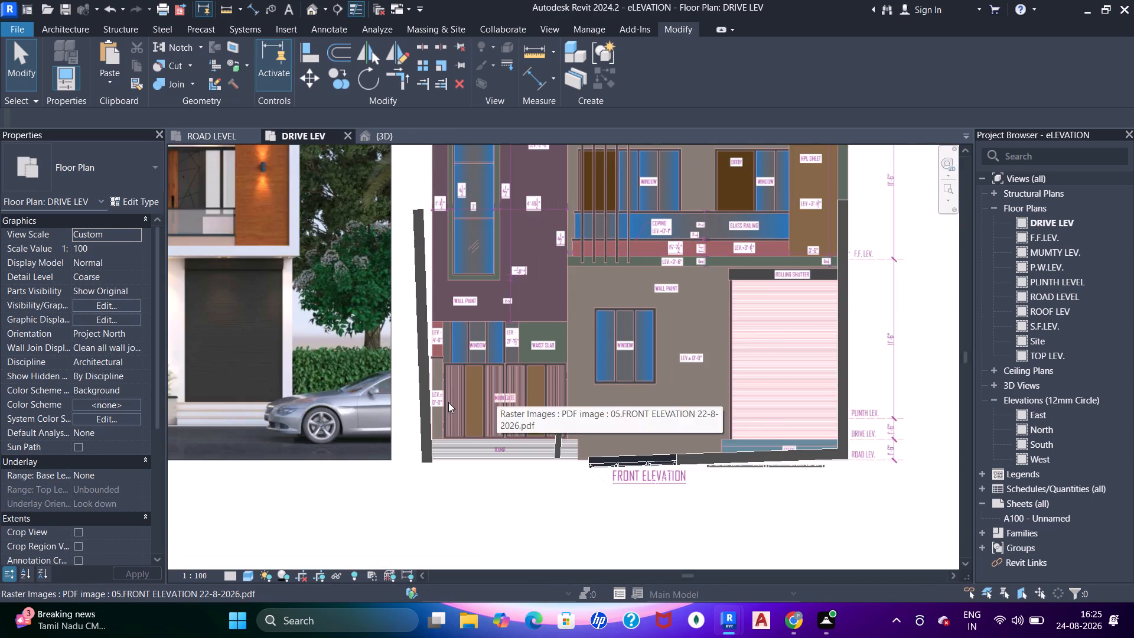
scroll(448, 402, "up", 2)
middle_click_drag(464, 380, 485, 402)
middle_click_drag(509, 375, 470, 409)
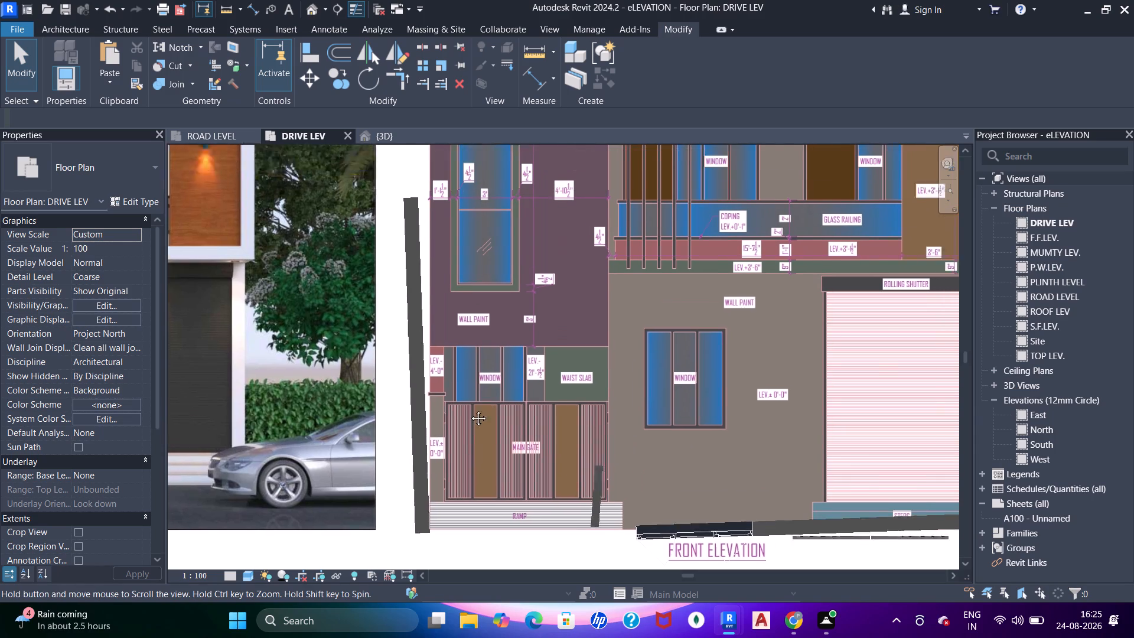
middle_click_drag(470, 409, 527, 395)
scroll(501, 396, "up", 4)
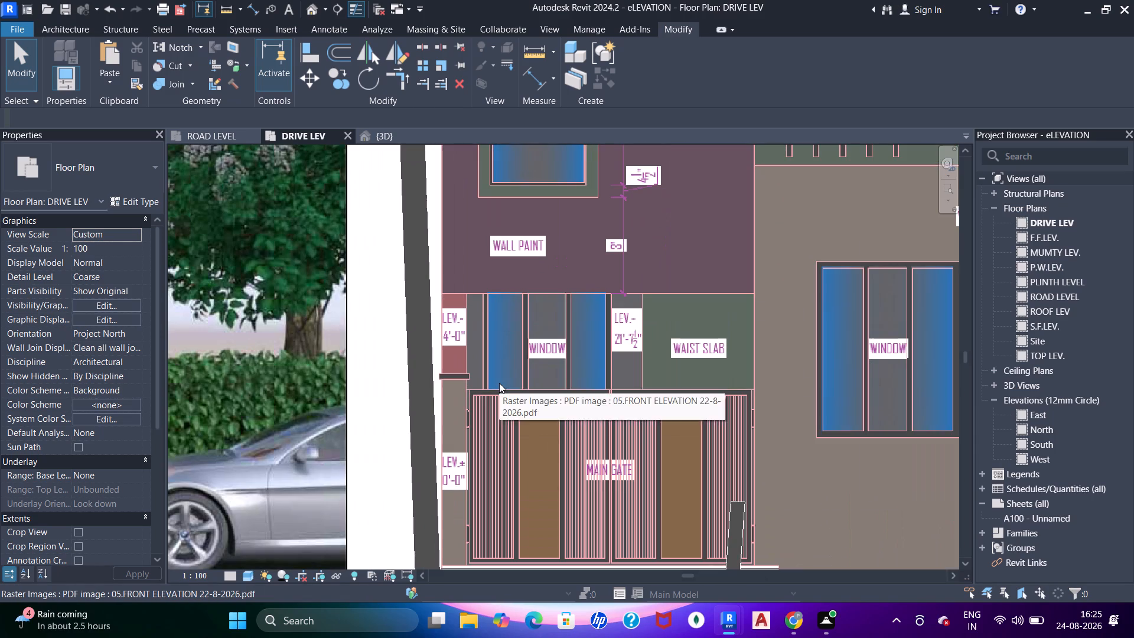